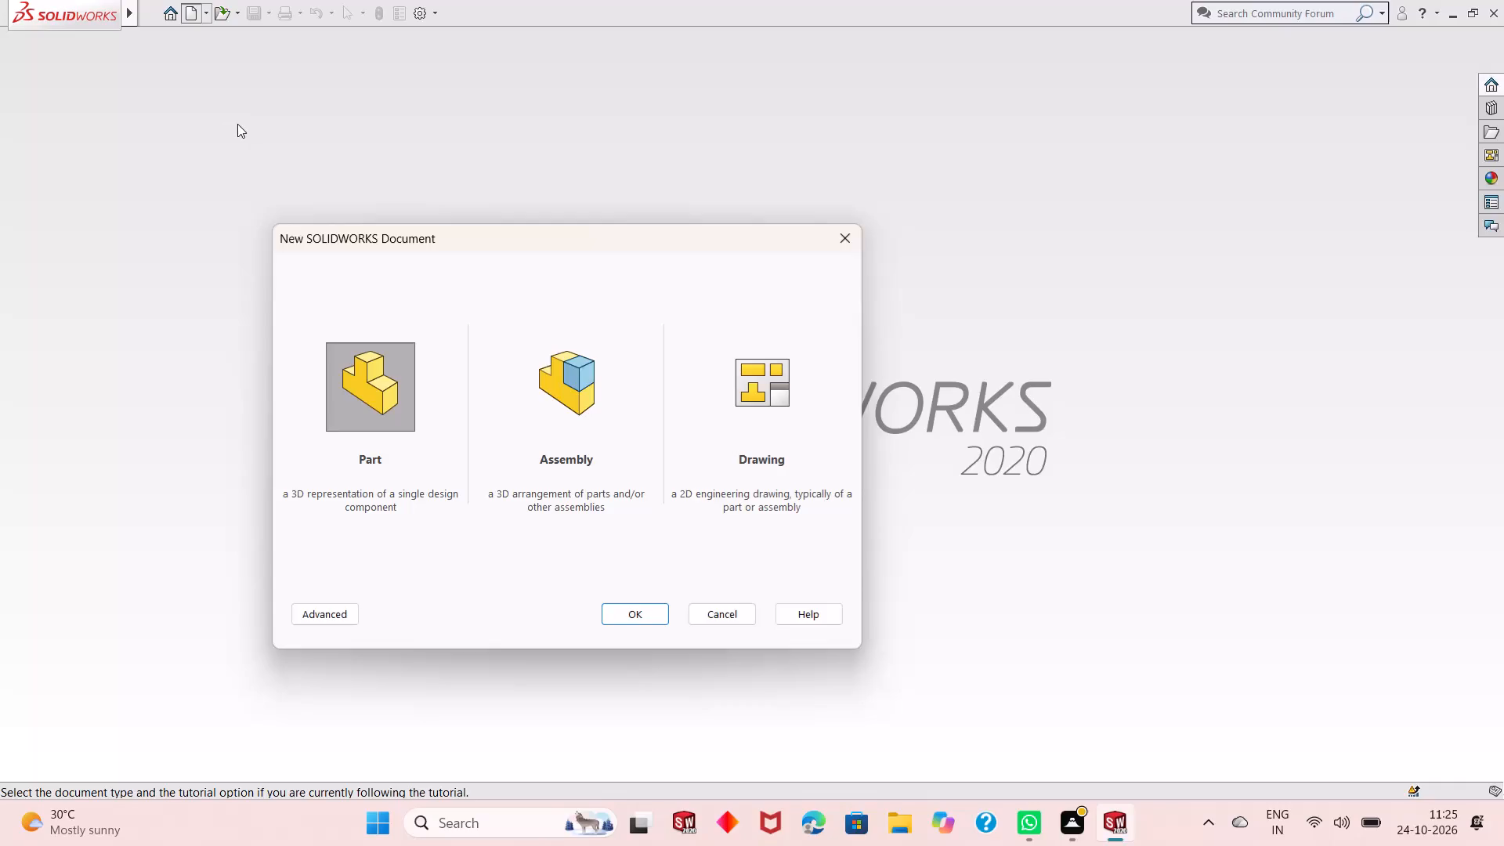
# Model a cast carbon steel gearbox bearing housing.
# Create a new part document.
pyautogui.doubleClick(361, 396)
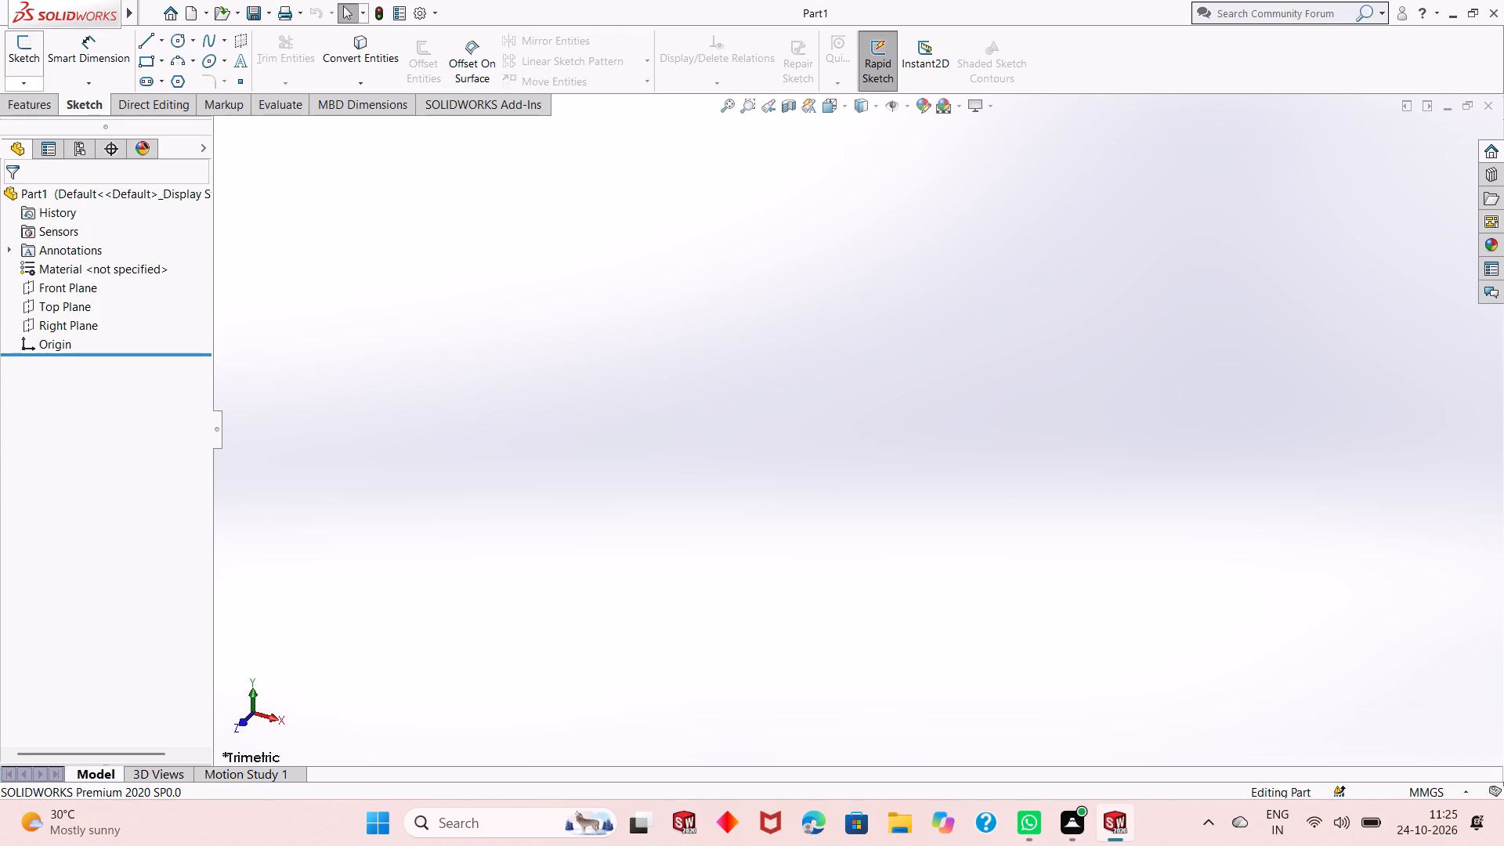
# On the Top Plane, sketch a center rectangle about 165 by 115 mm, centred on the origin.
pyautogui.click(71, 301)
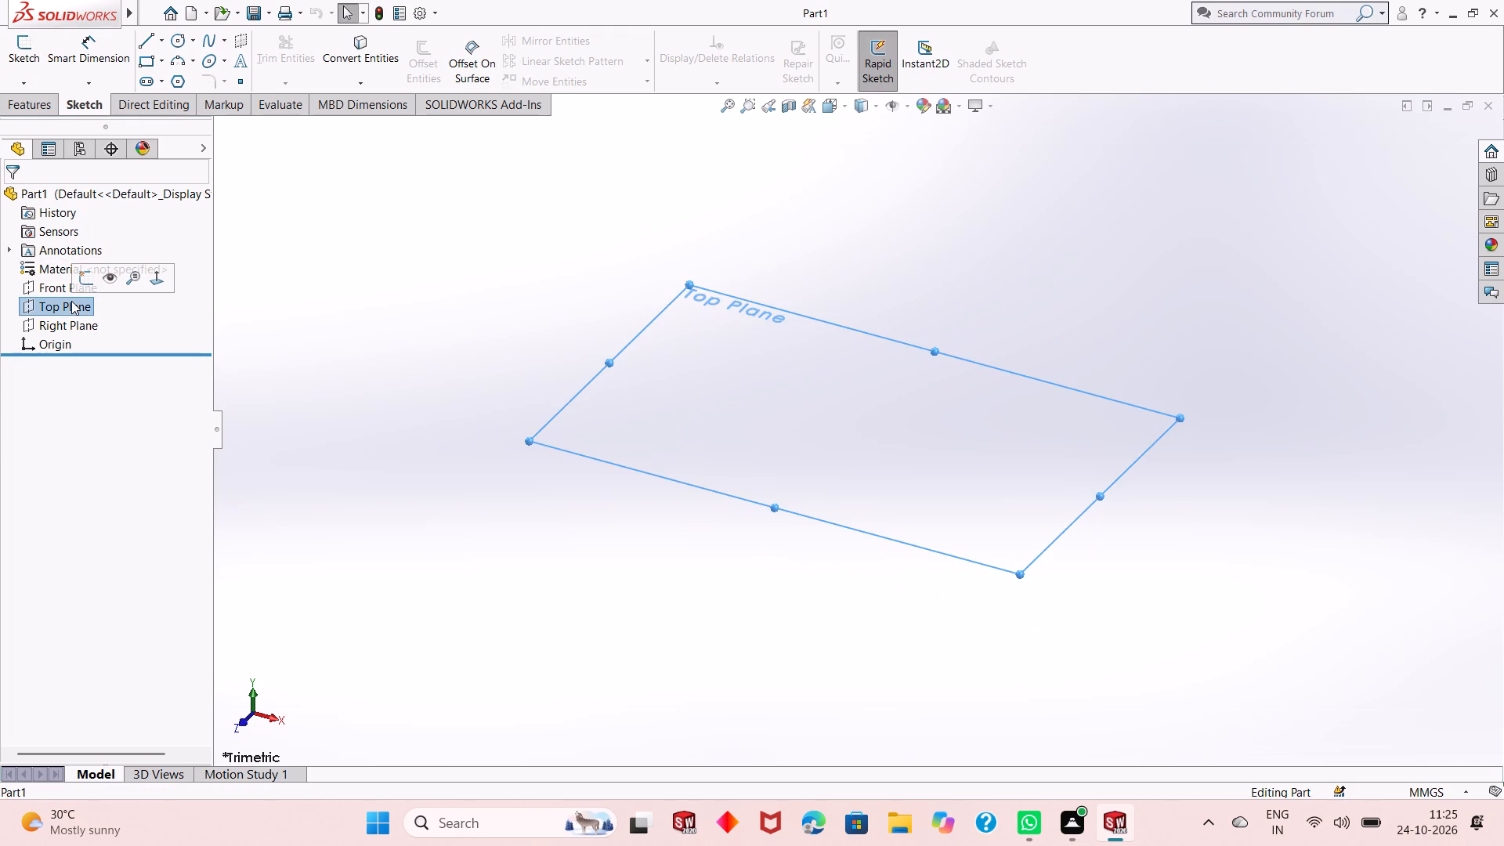
pyautogui.click(92, 266)
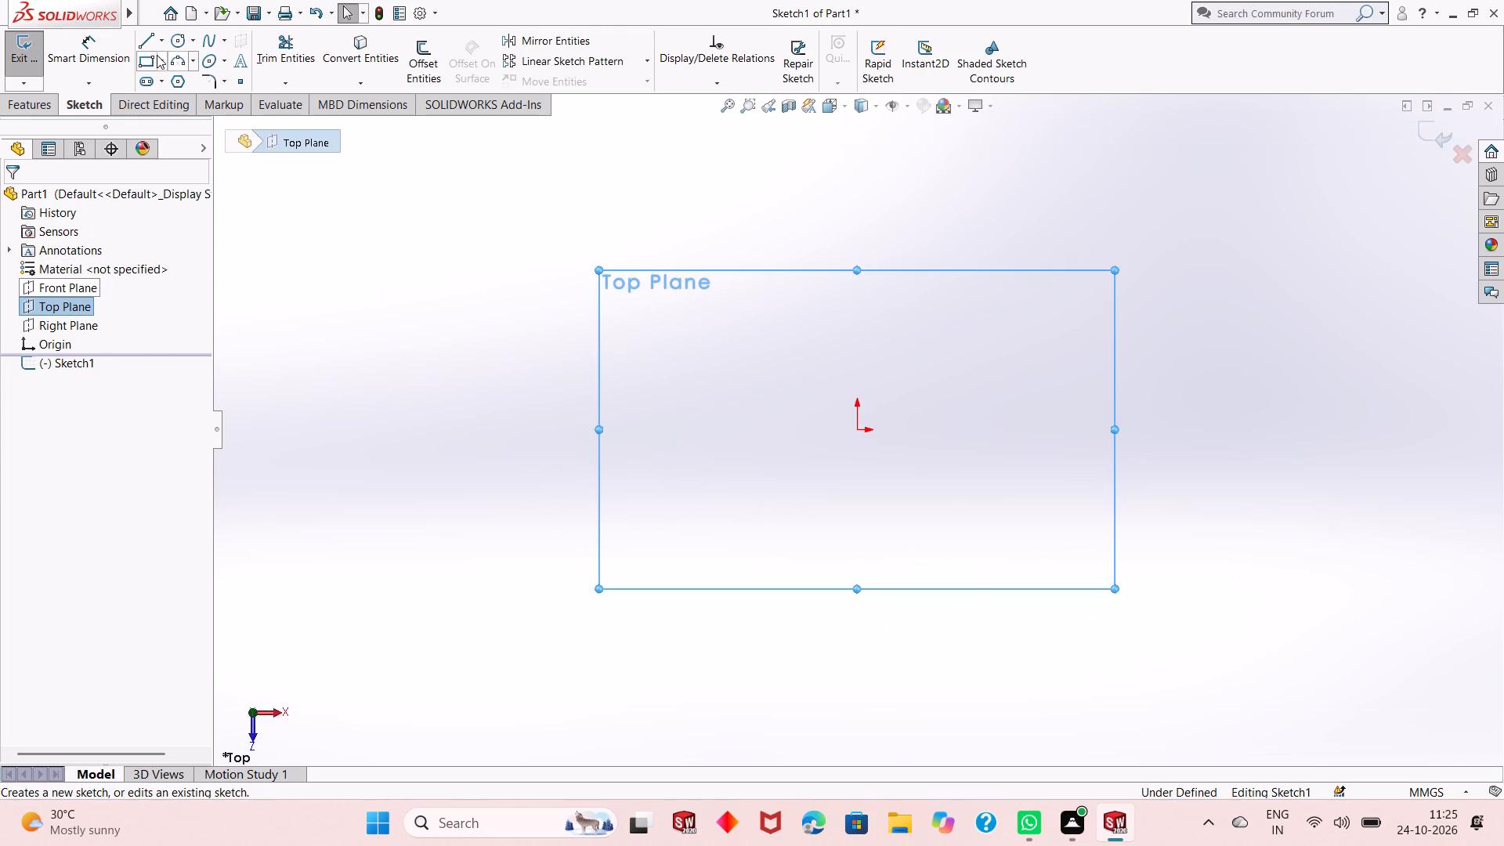
pyautogui.click(154, 55)
pyautogui.click(154, 60)
pyautogui.click(161, 67)
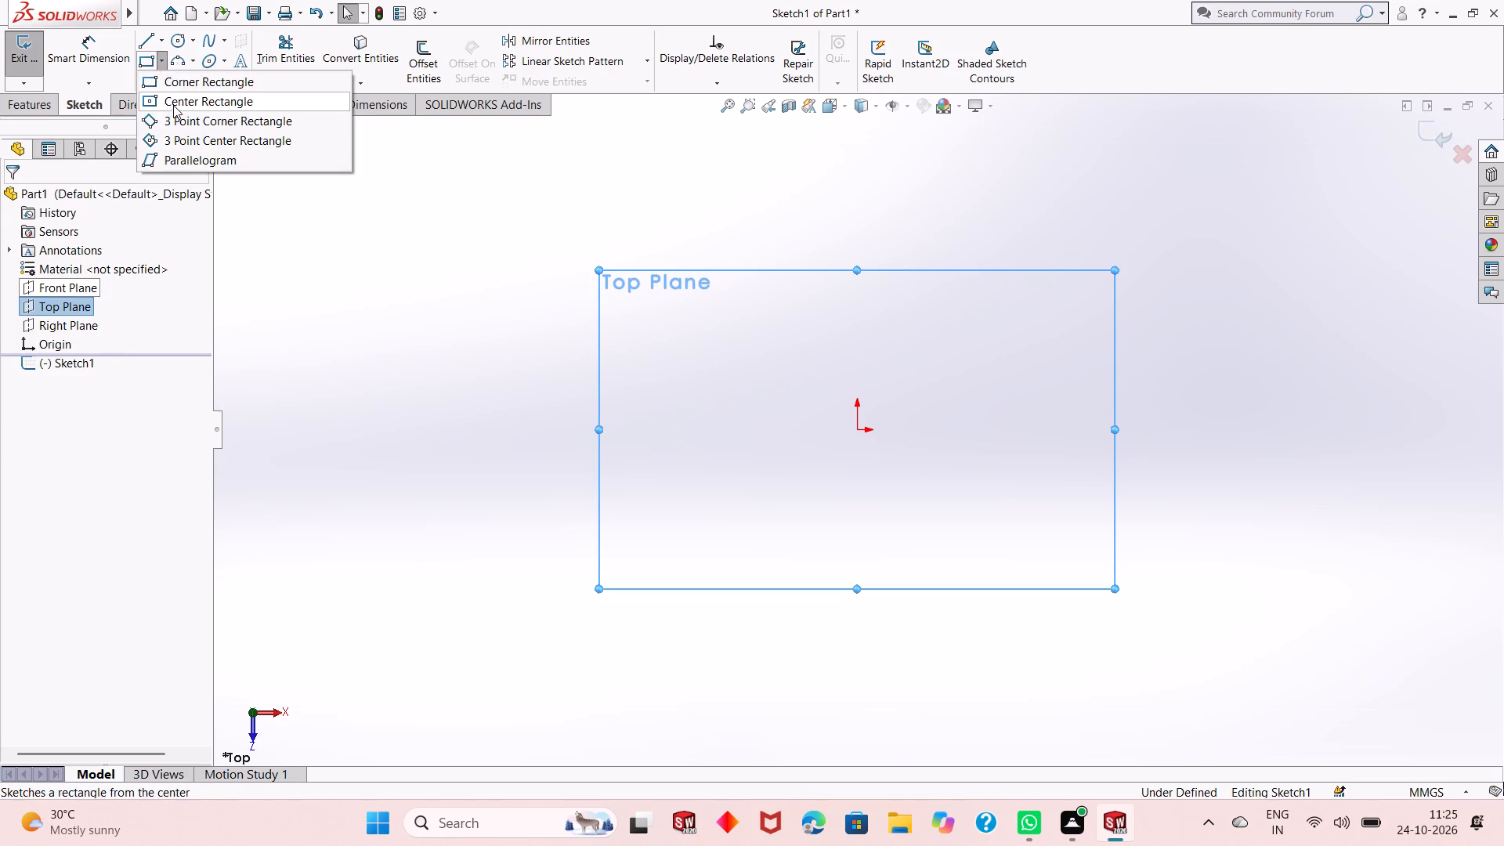
pyautogui.click(174, 107)
pyautogui.click(855, 426)
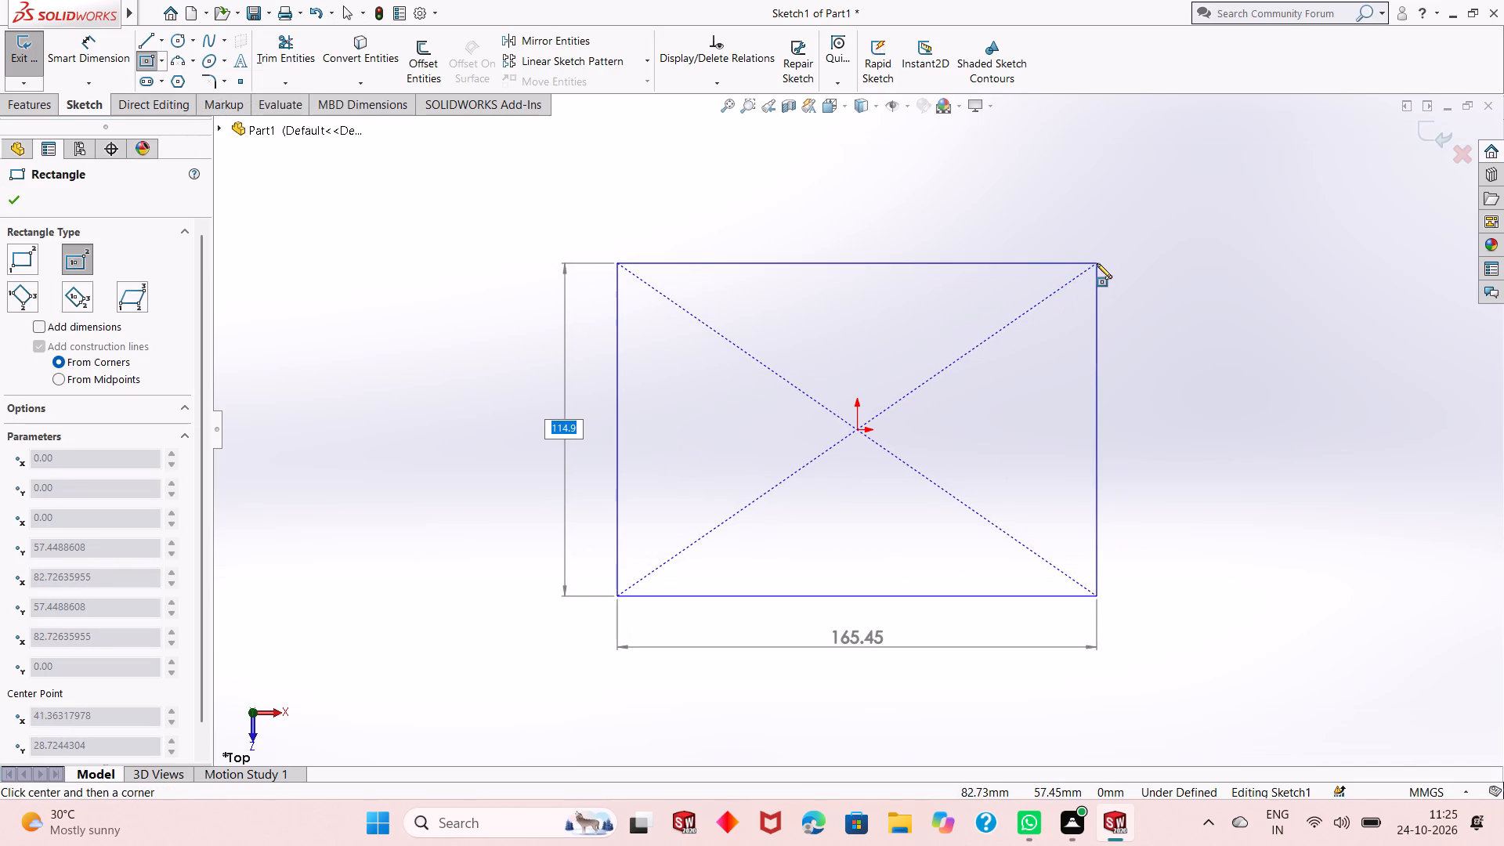
pyautogui.click(1097, 263)
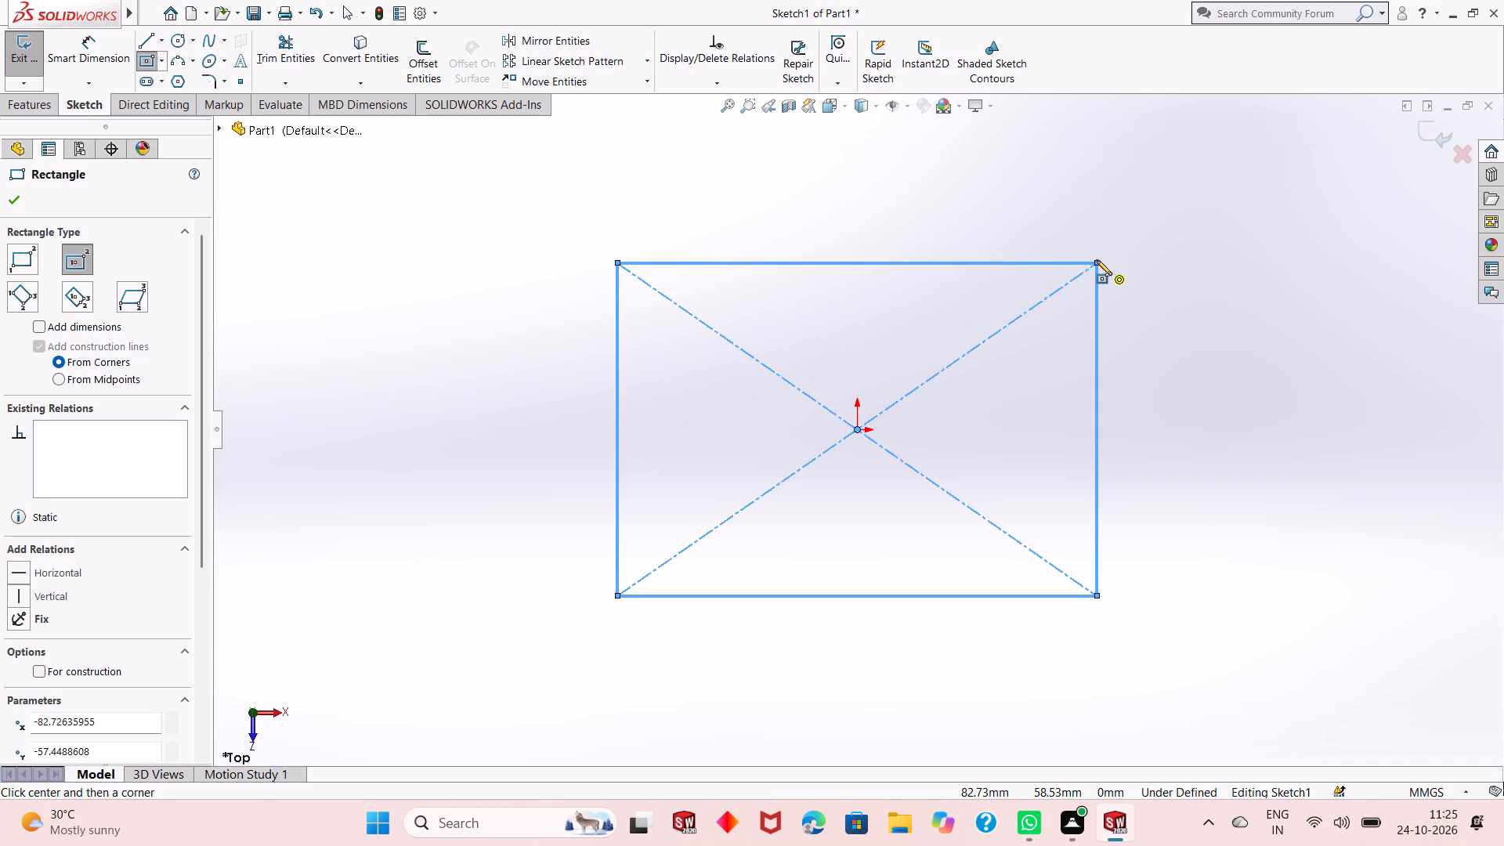
pyautogui.rightClick(727, 221)
pyautogui.click(740, 229)
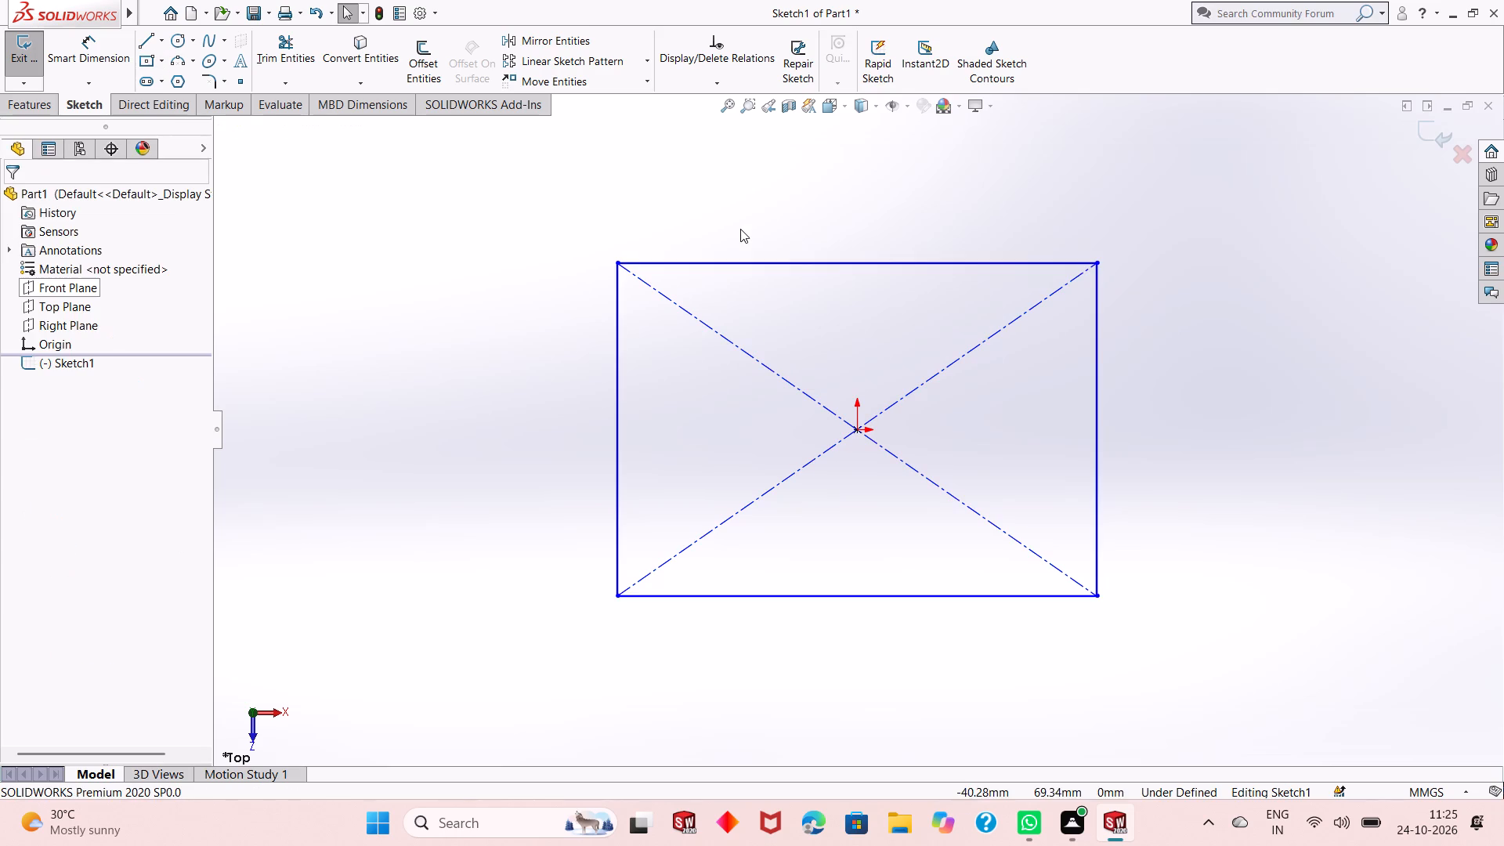
# Dimension the rectangle's bottom horizontal edge at 220 mm.
pyautogui.click(65, 56)
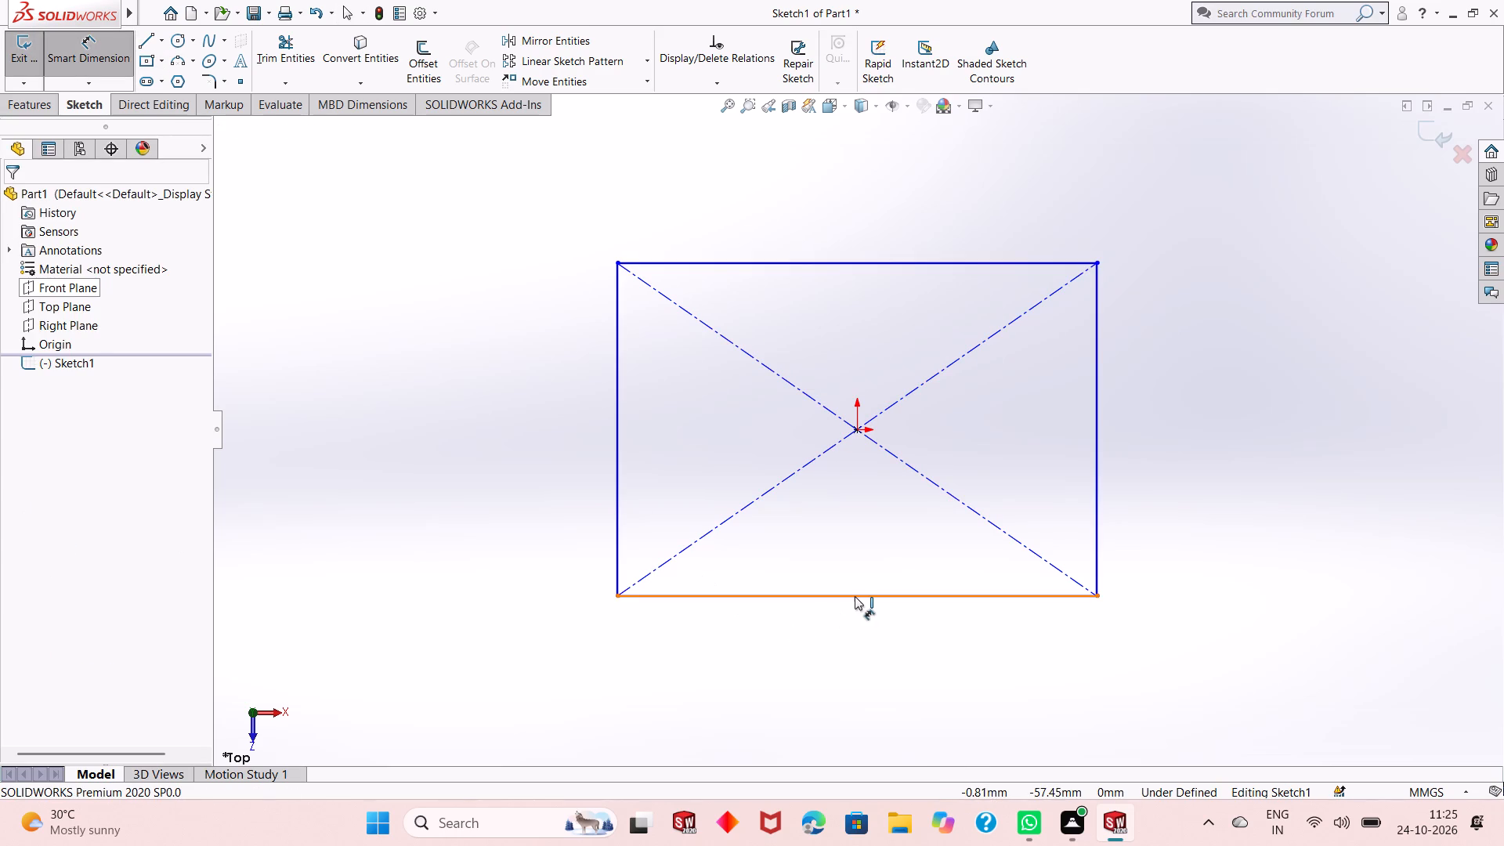
pyautogui.click(855, 596)
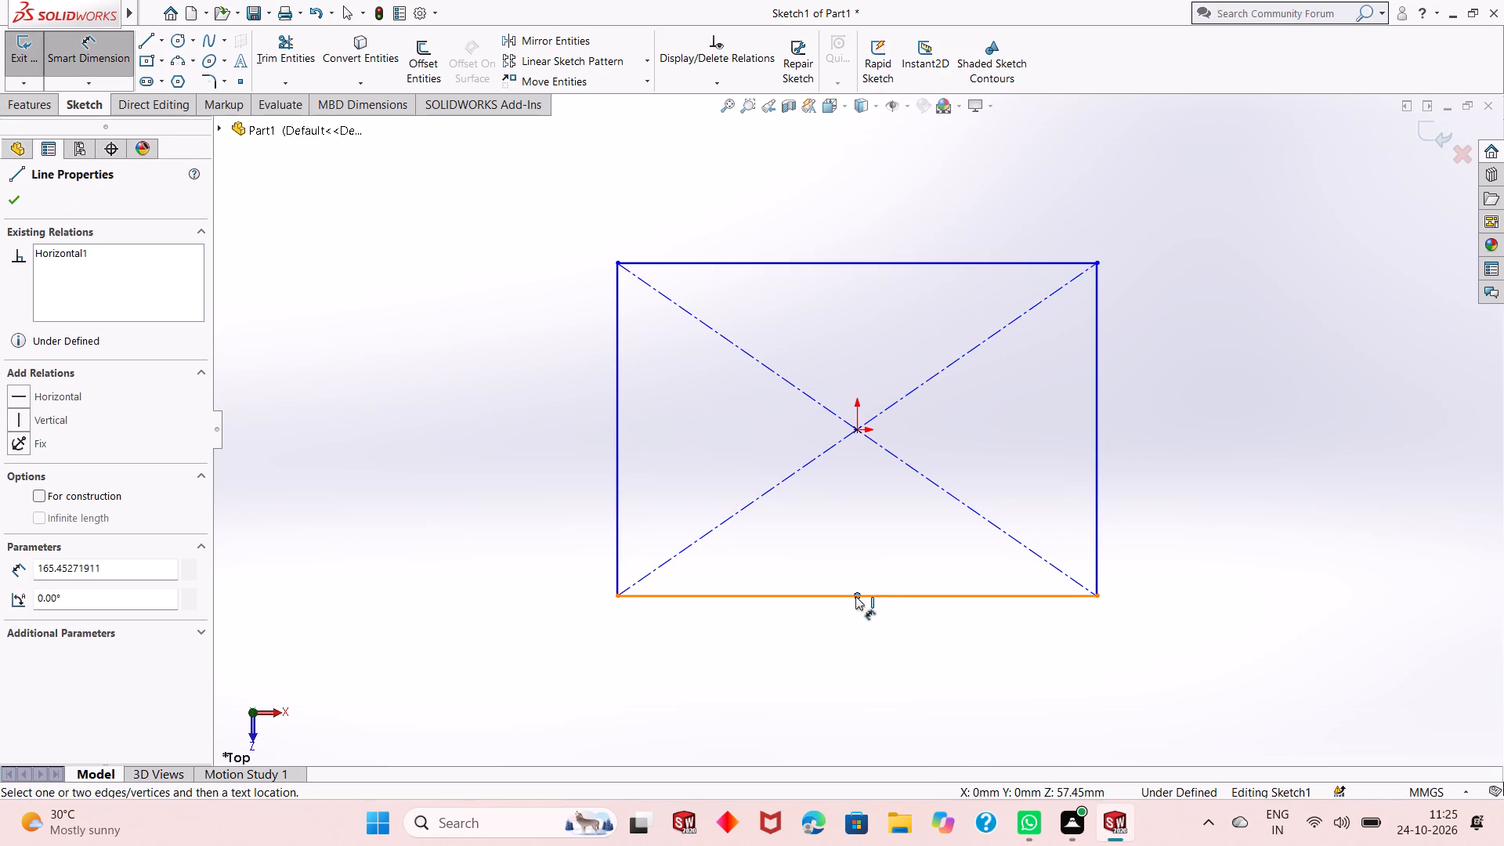
pyautogui.click(877, 730)
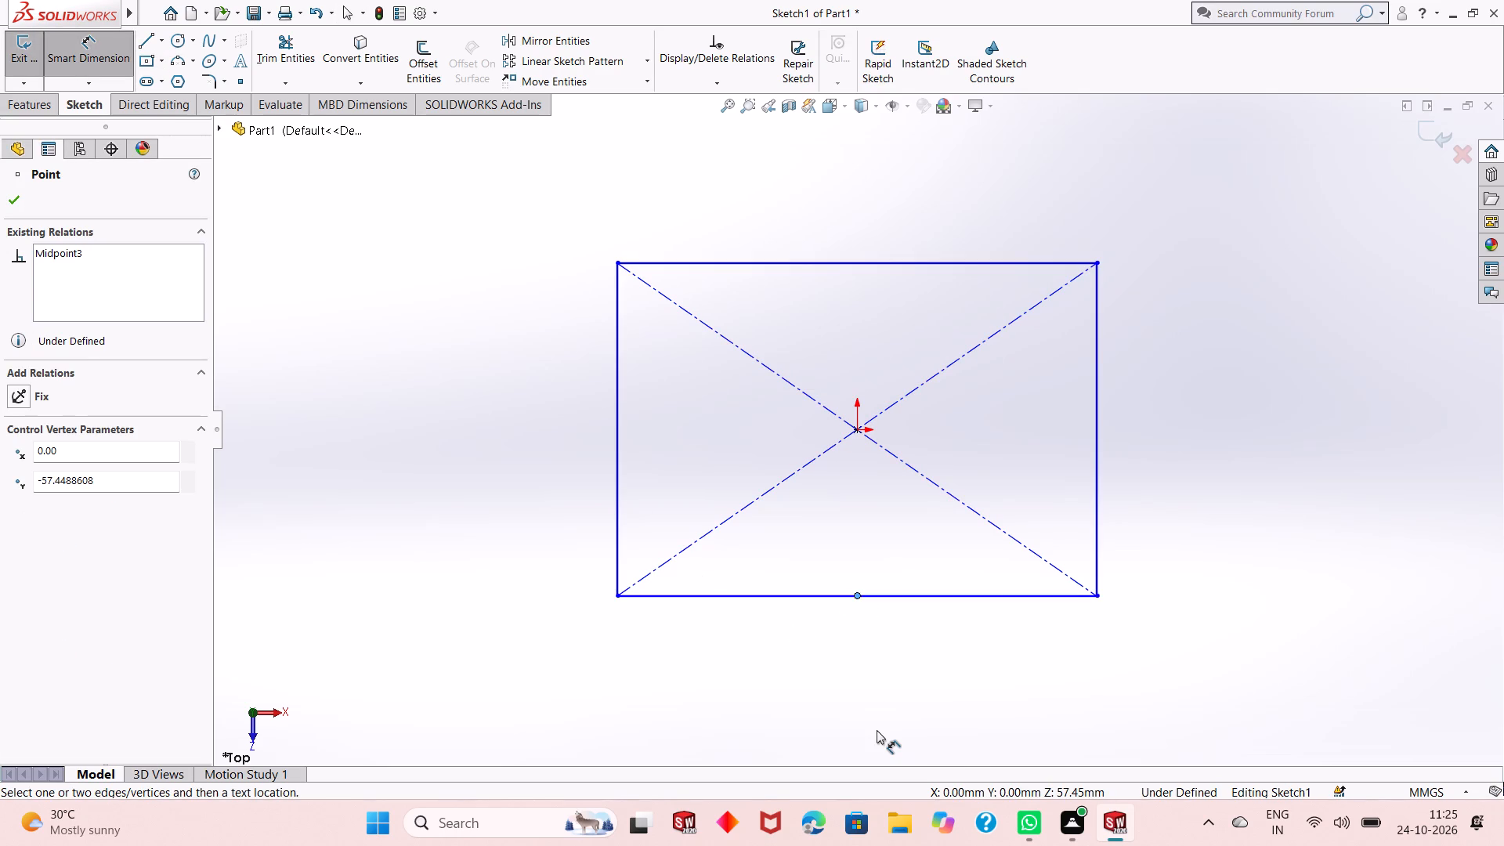
pyautogui.write('220')
pyautogui.press('Return')
pyautogui.press('Escape')
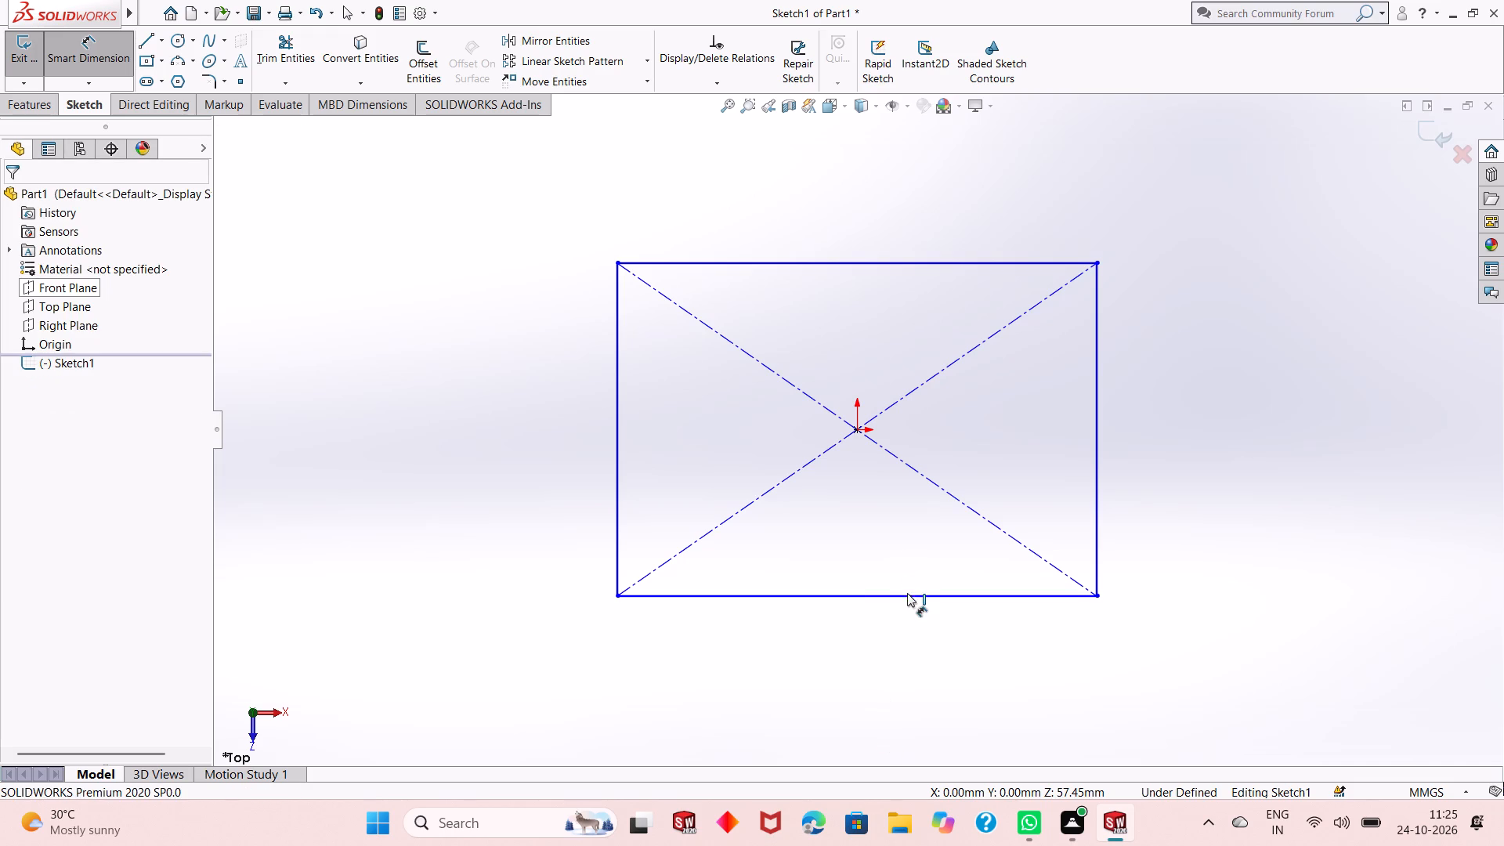
pyautogui.click(907, 595)
pyautogui.click(904, 638)
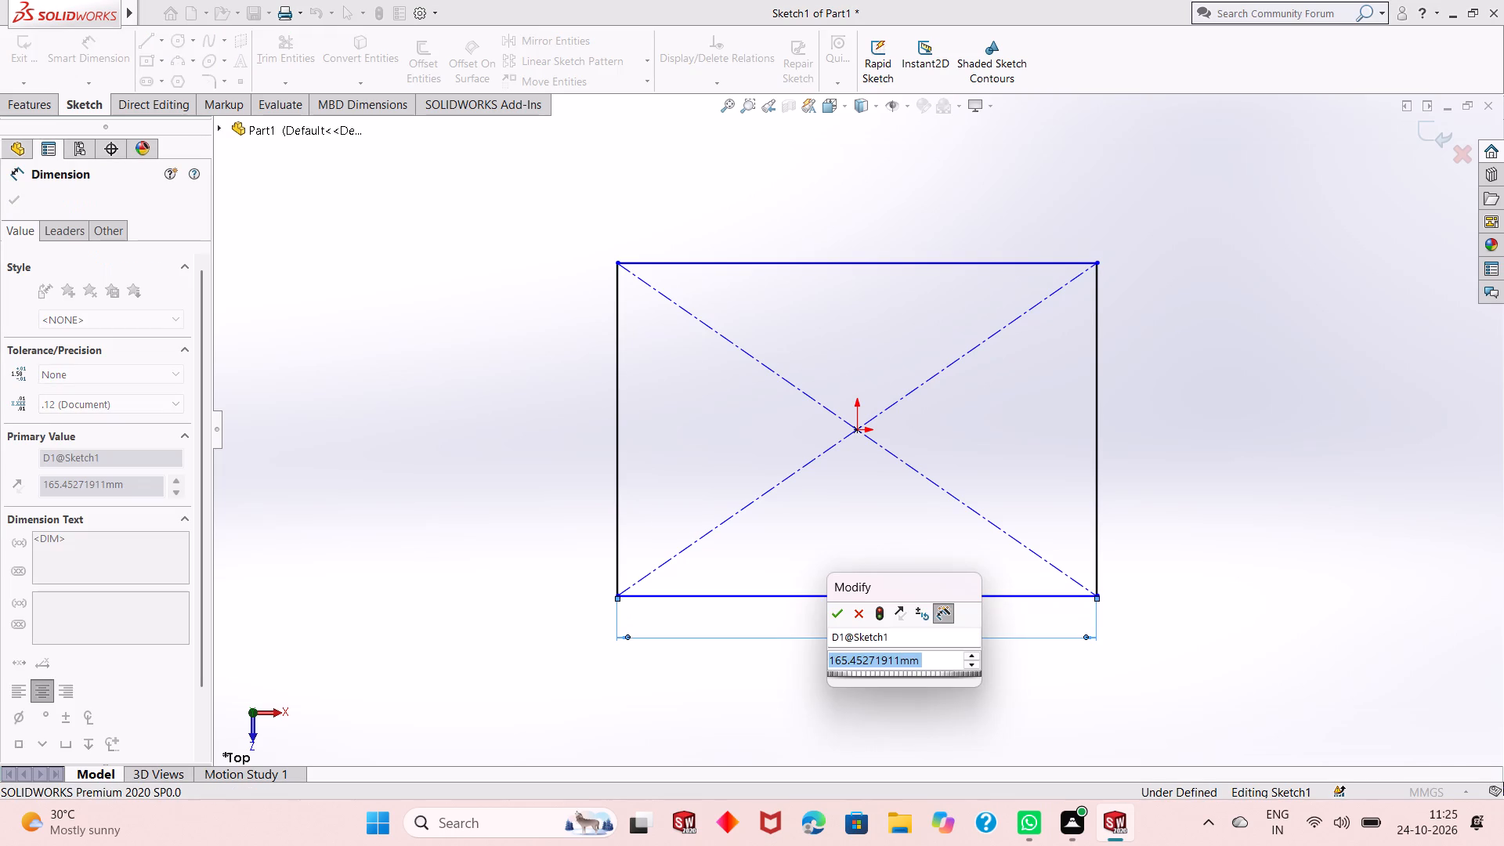
pyautogui.write('220')
pyautogui.press('Return')
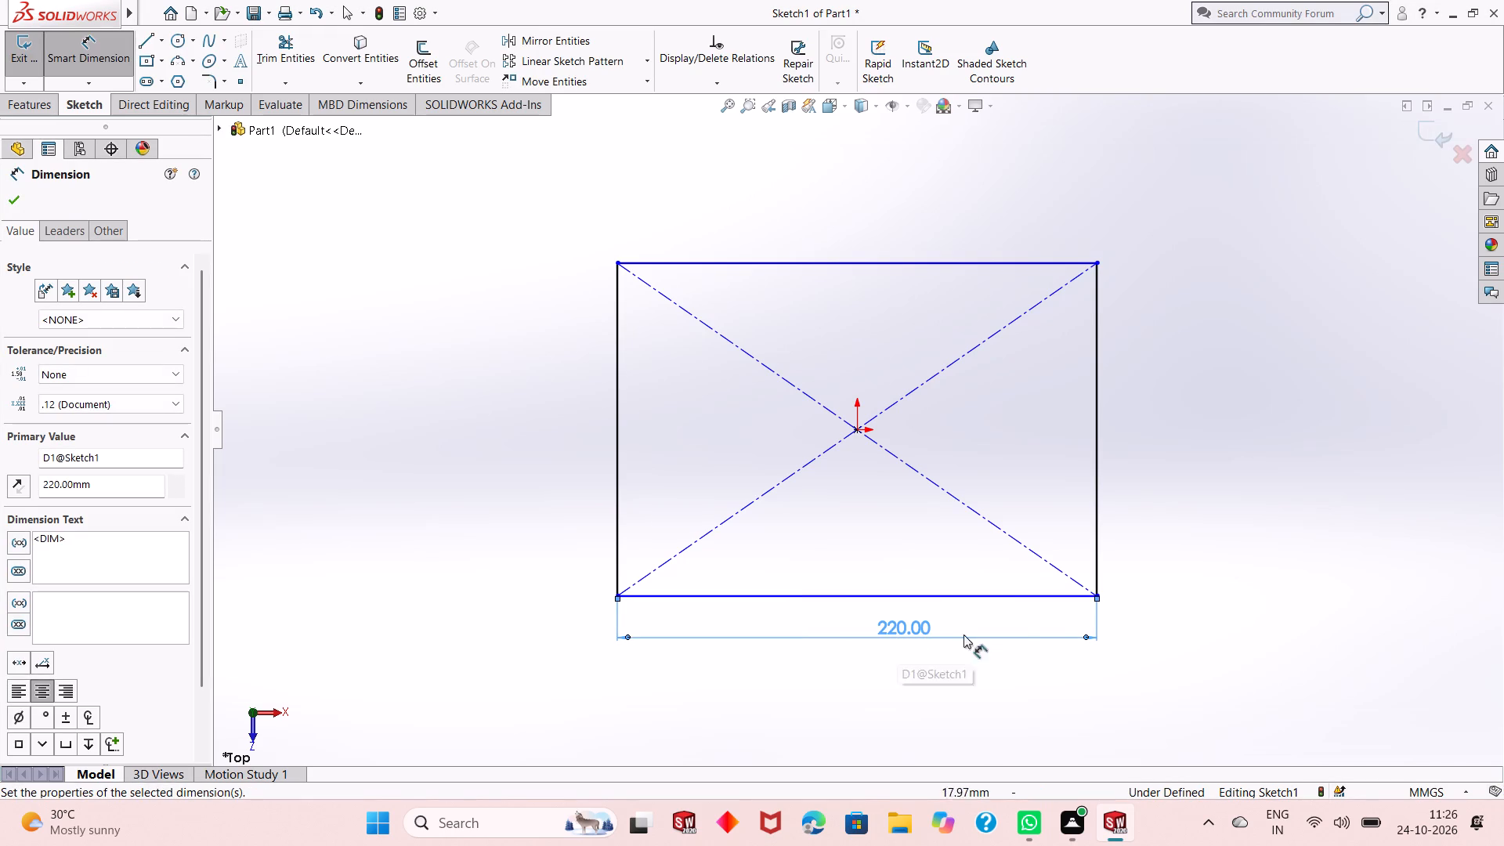
# Dimension the rectangle's right vertical edge at 210 mm.
pyautogui.click(1094, 418)
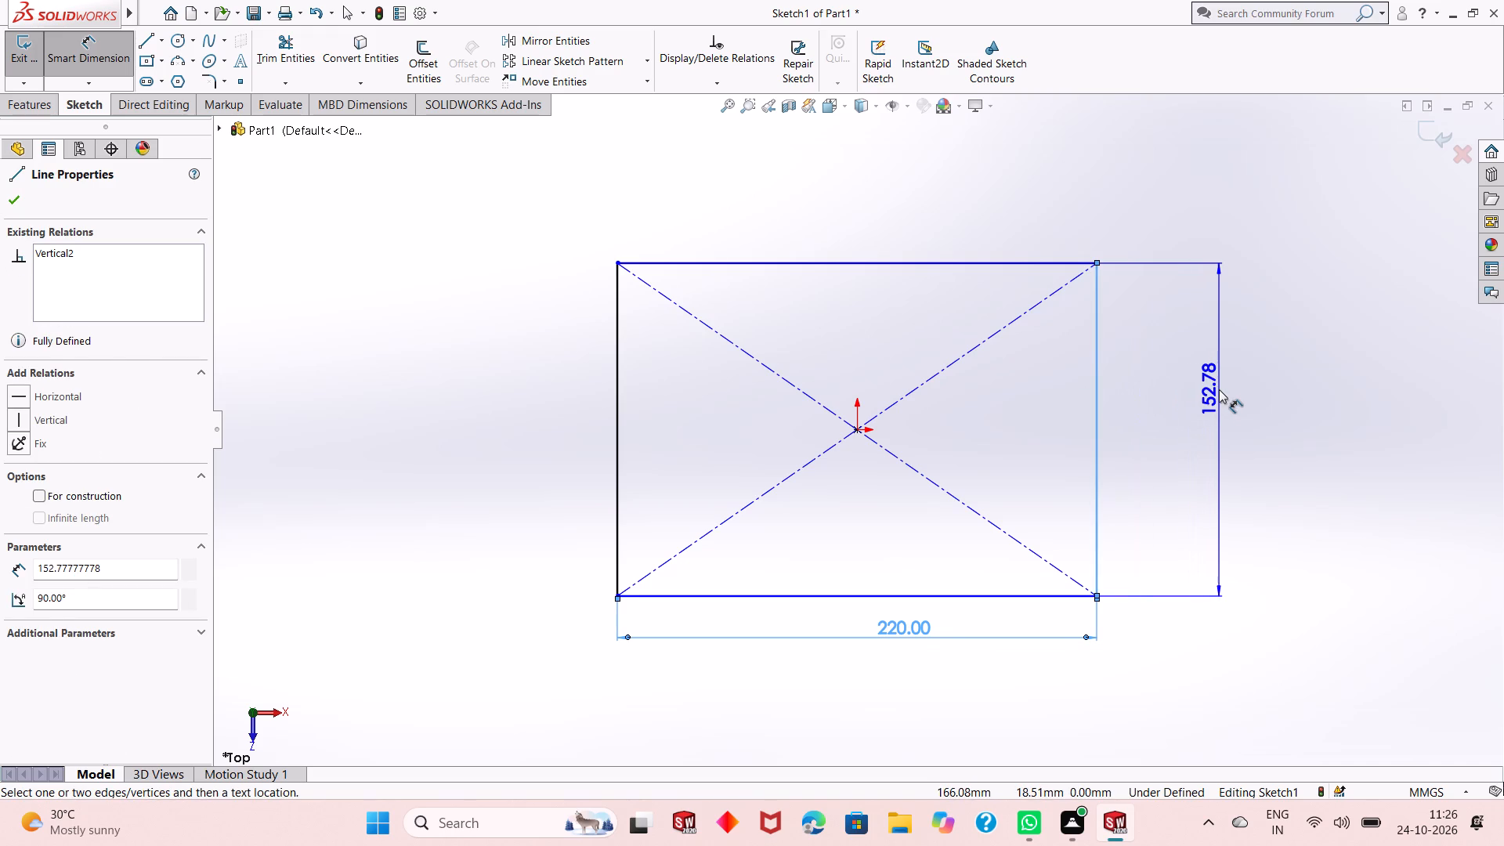
pyautogui.click(1219, 389)
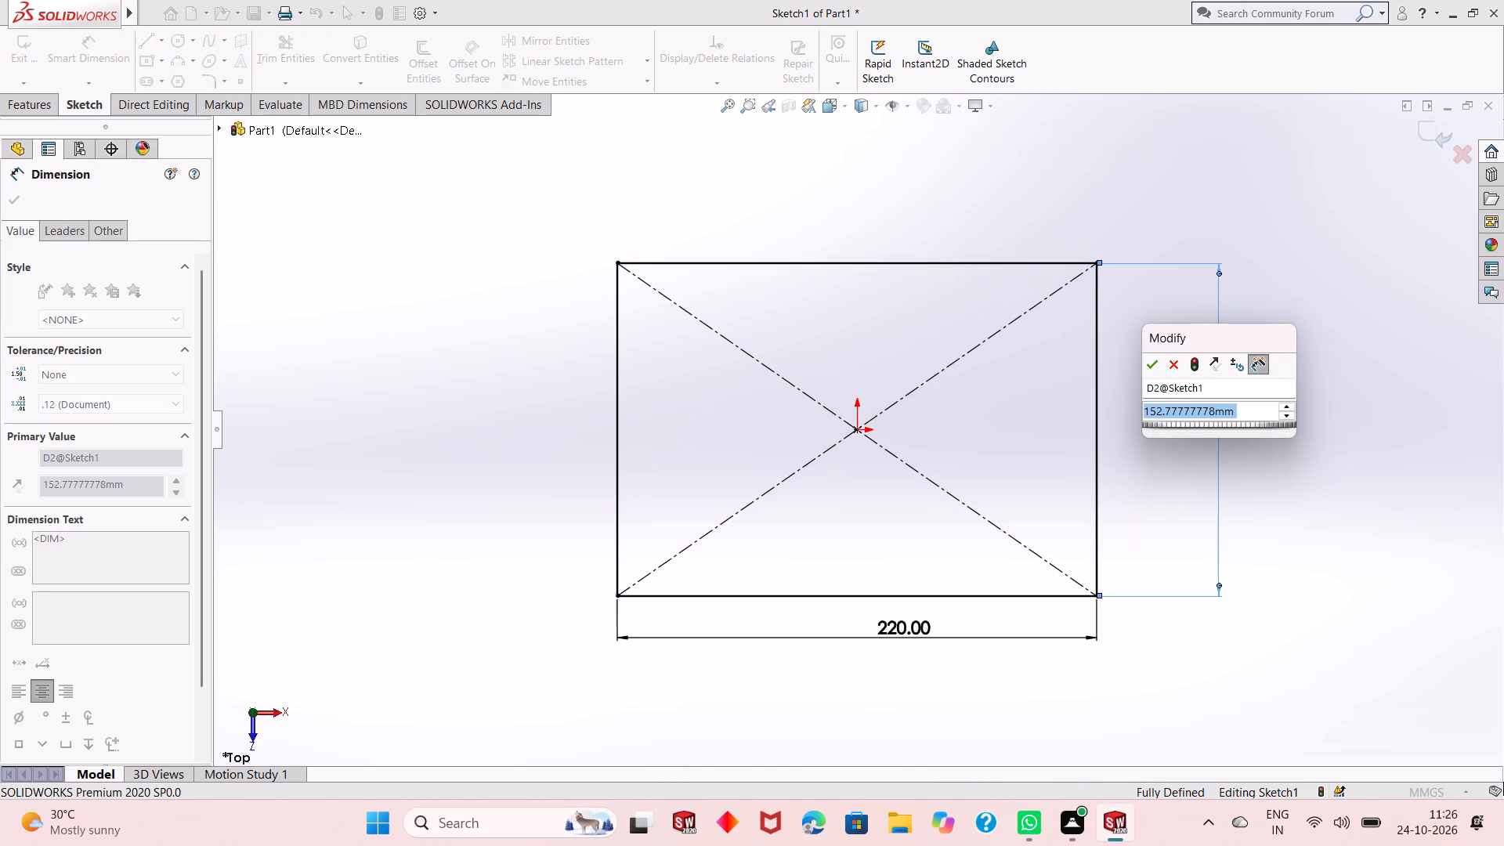
pyautogui.write('210')
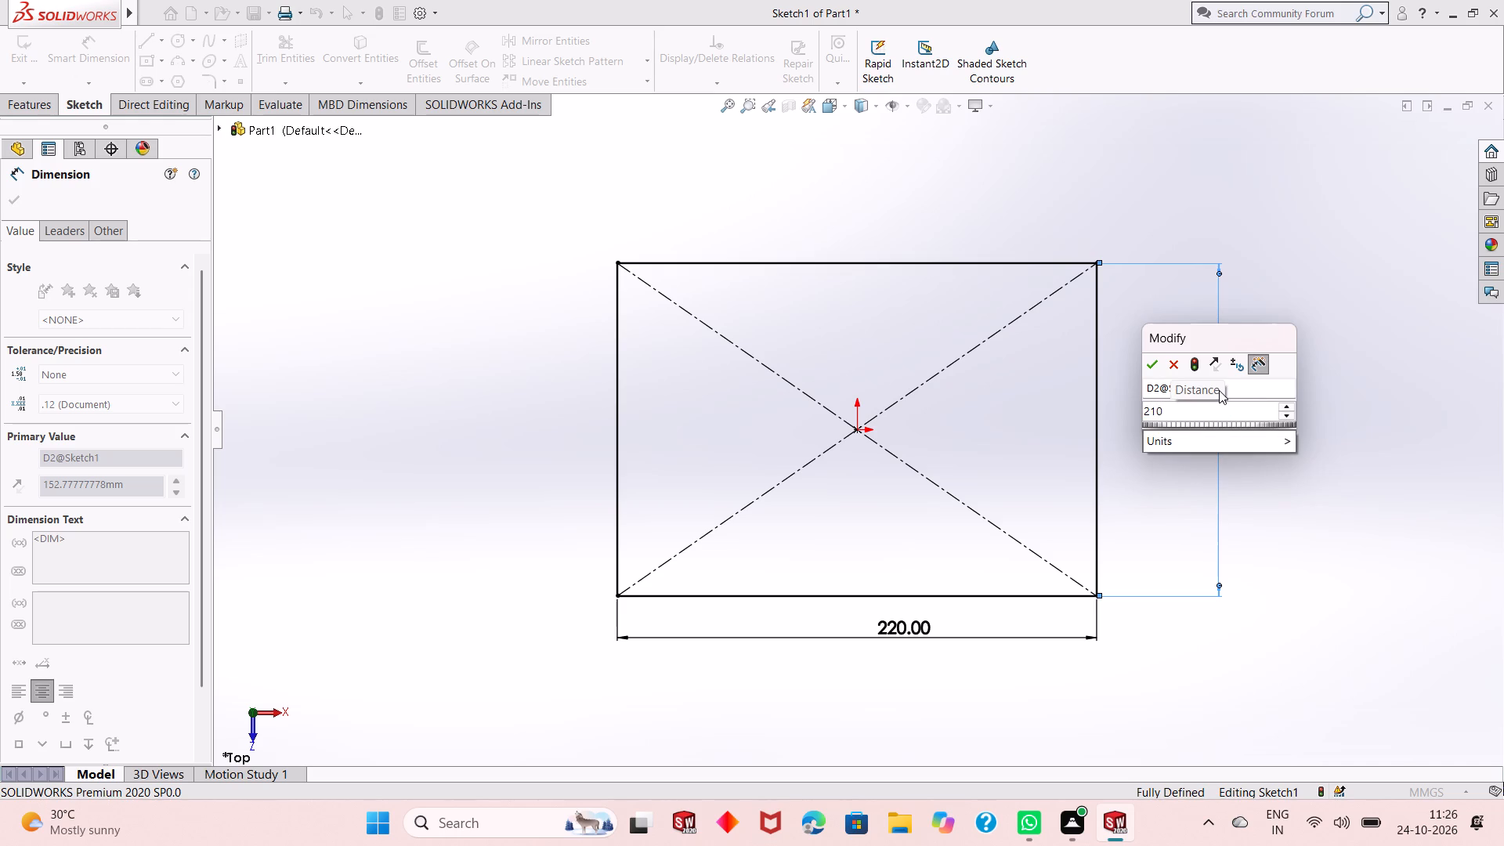
pyautogui.press('Return')
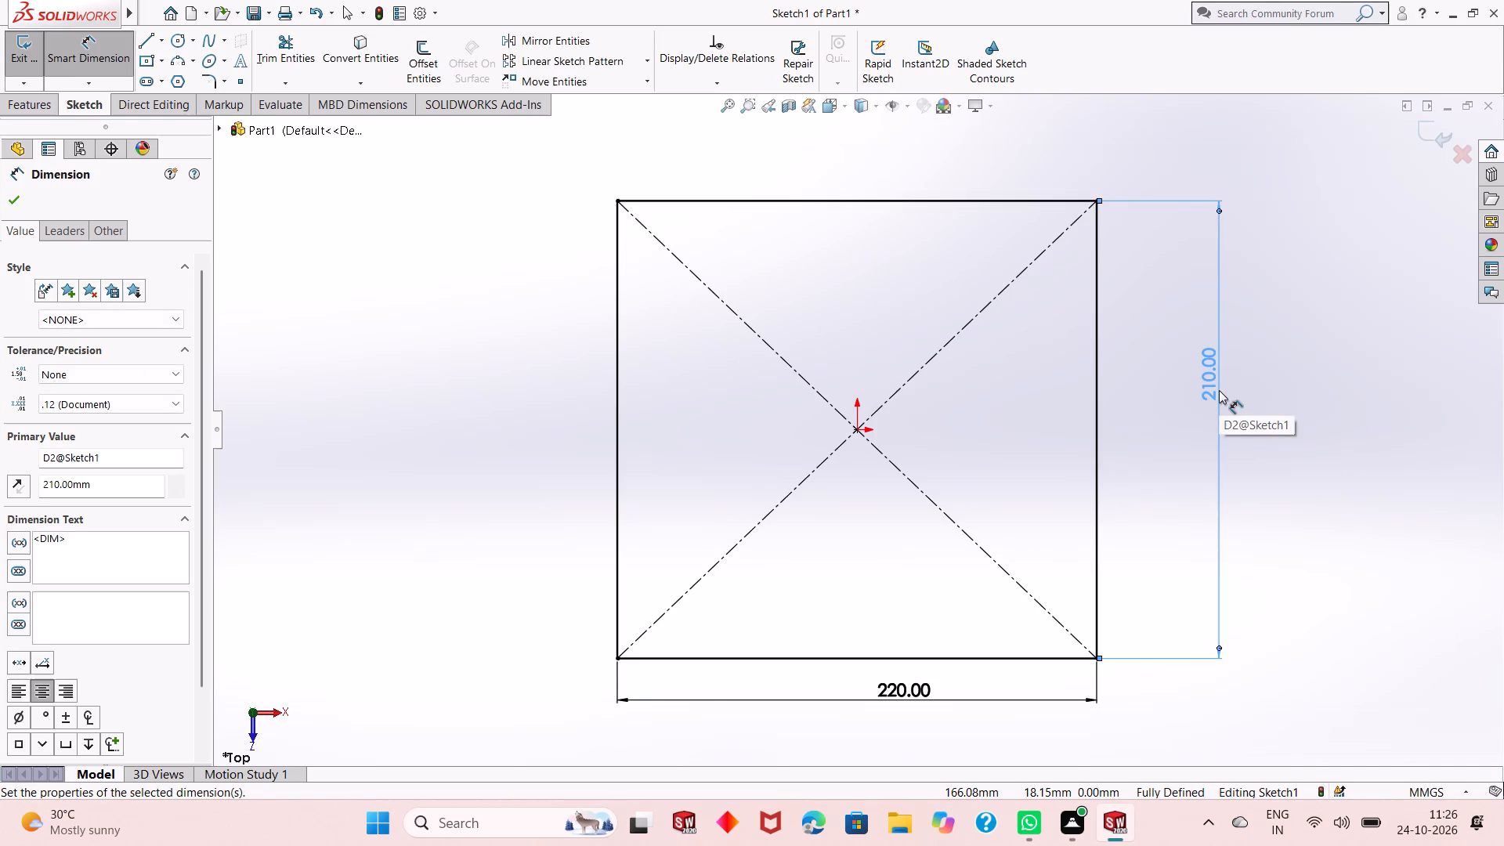
pyautogui.rightClick(1253, 369)
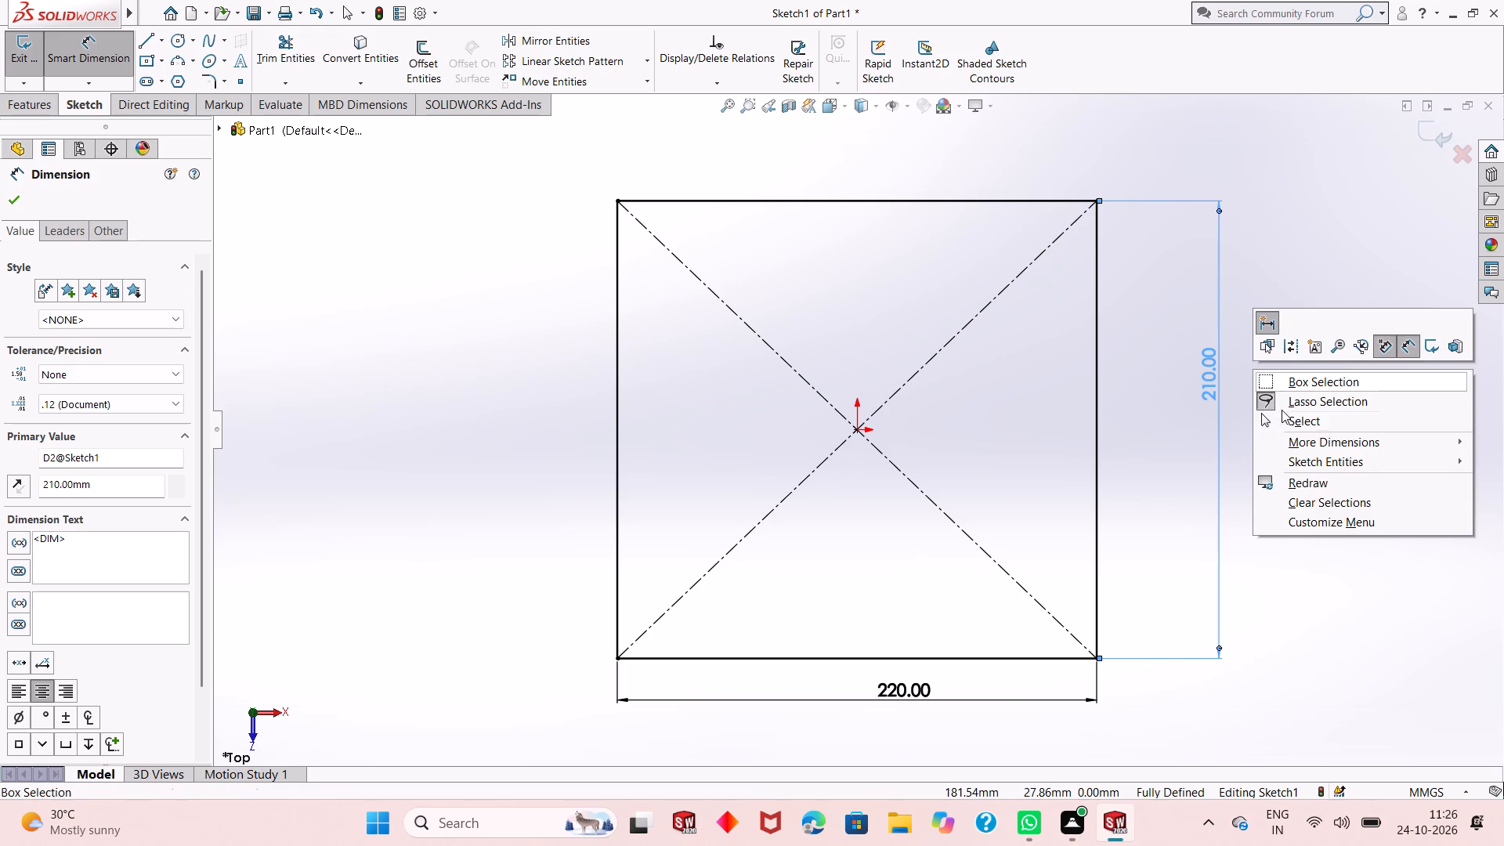
pyautogui.click(1286, 419)
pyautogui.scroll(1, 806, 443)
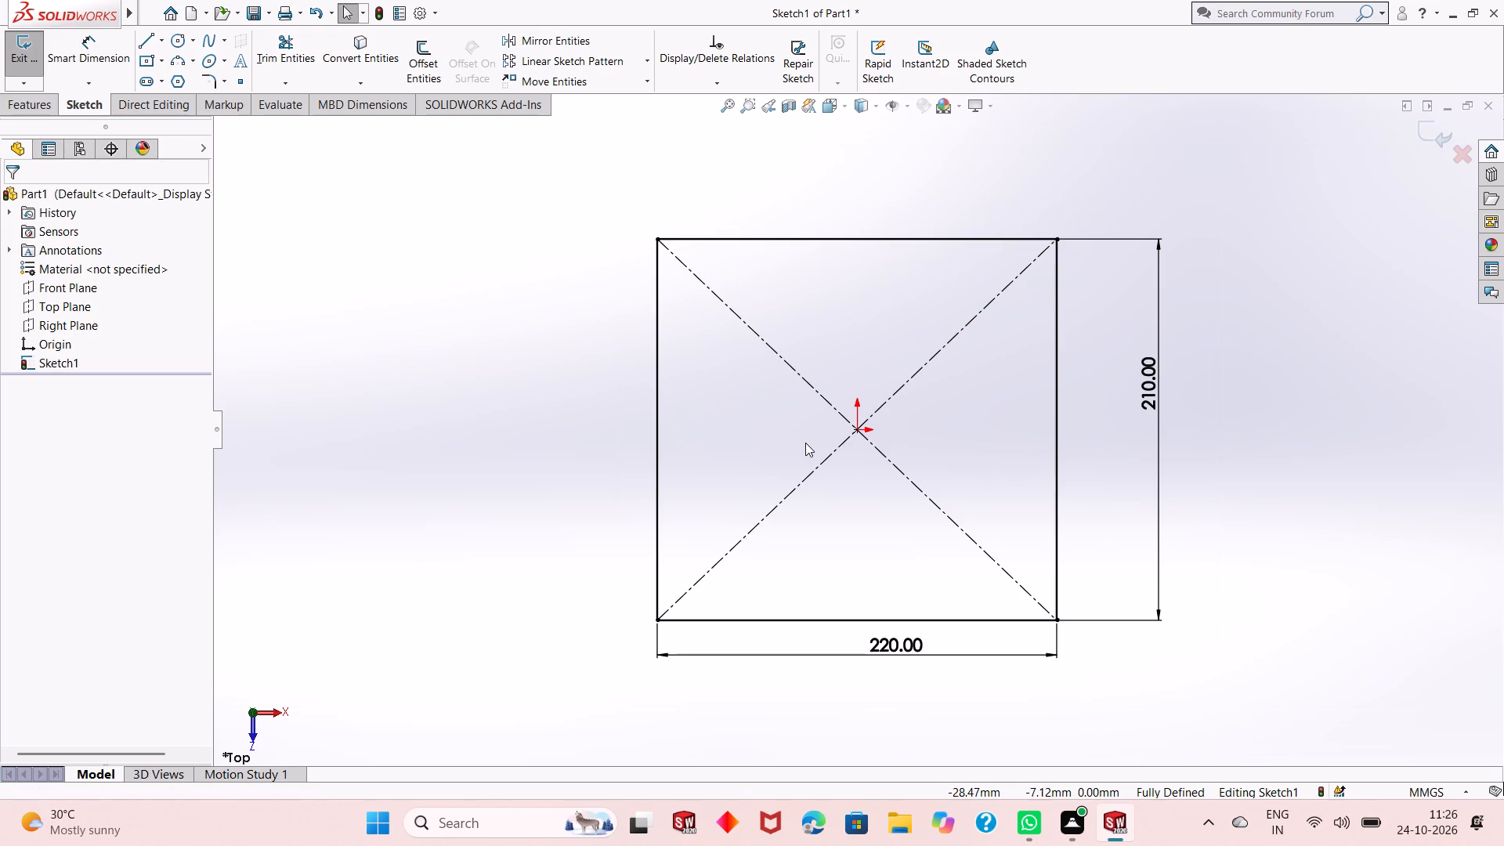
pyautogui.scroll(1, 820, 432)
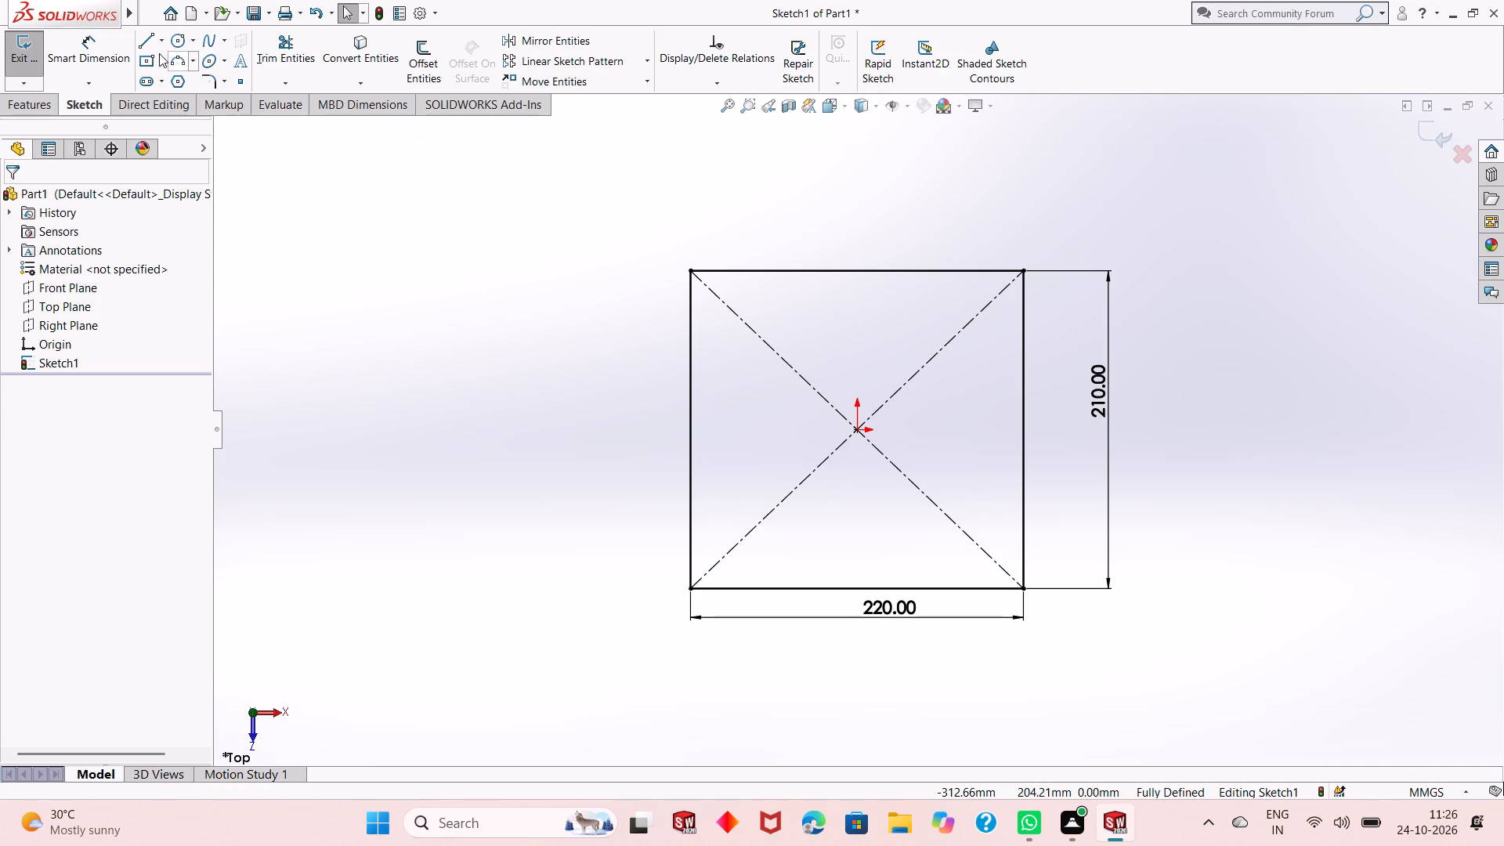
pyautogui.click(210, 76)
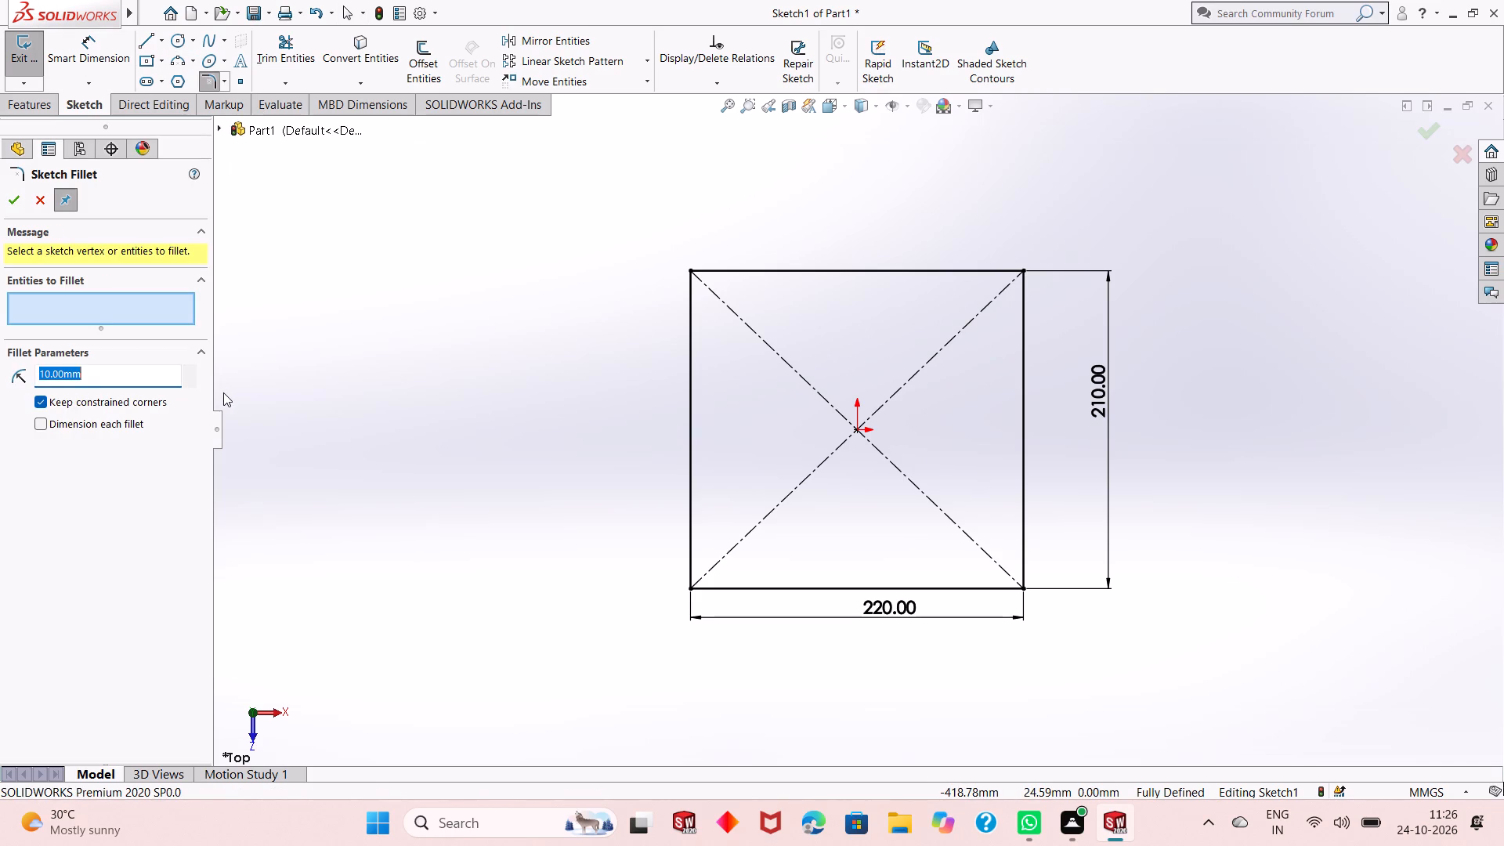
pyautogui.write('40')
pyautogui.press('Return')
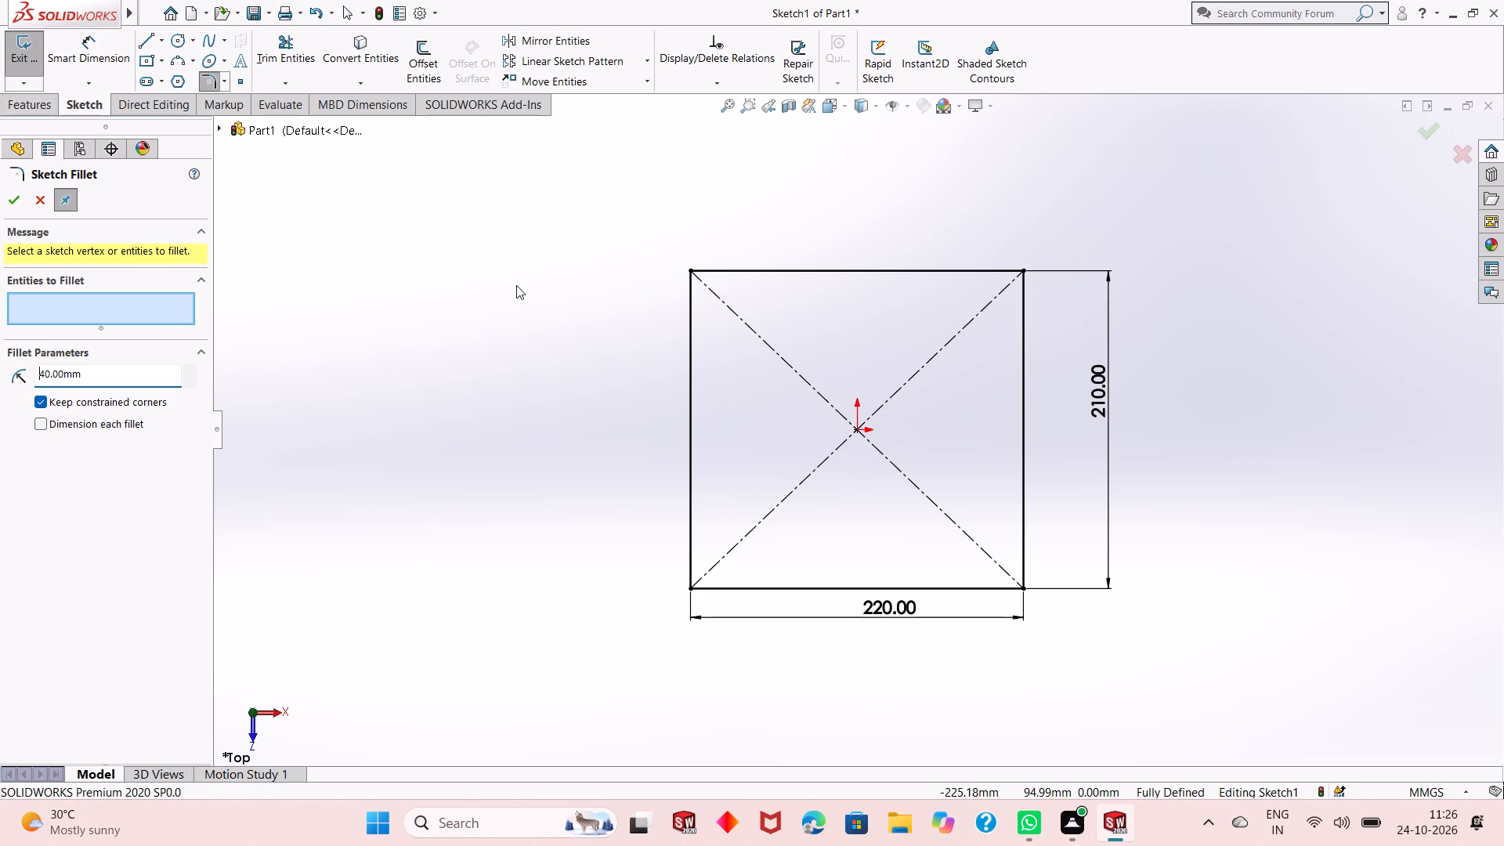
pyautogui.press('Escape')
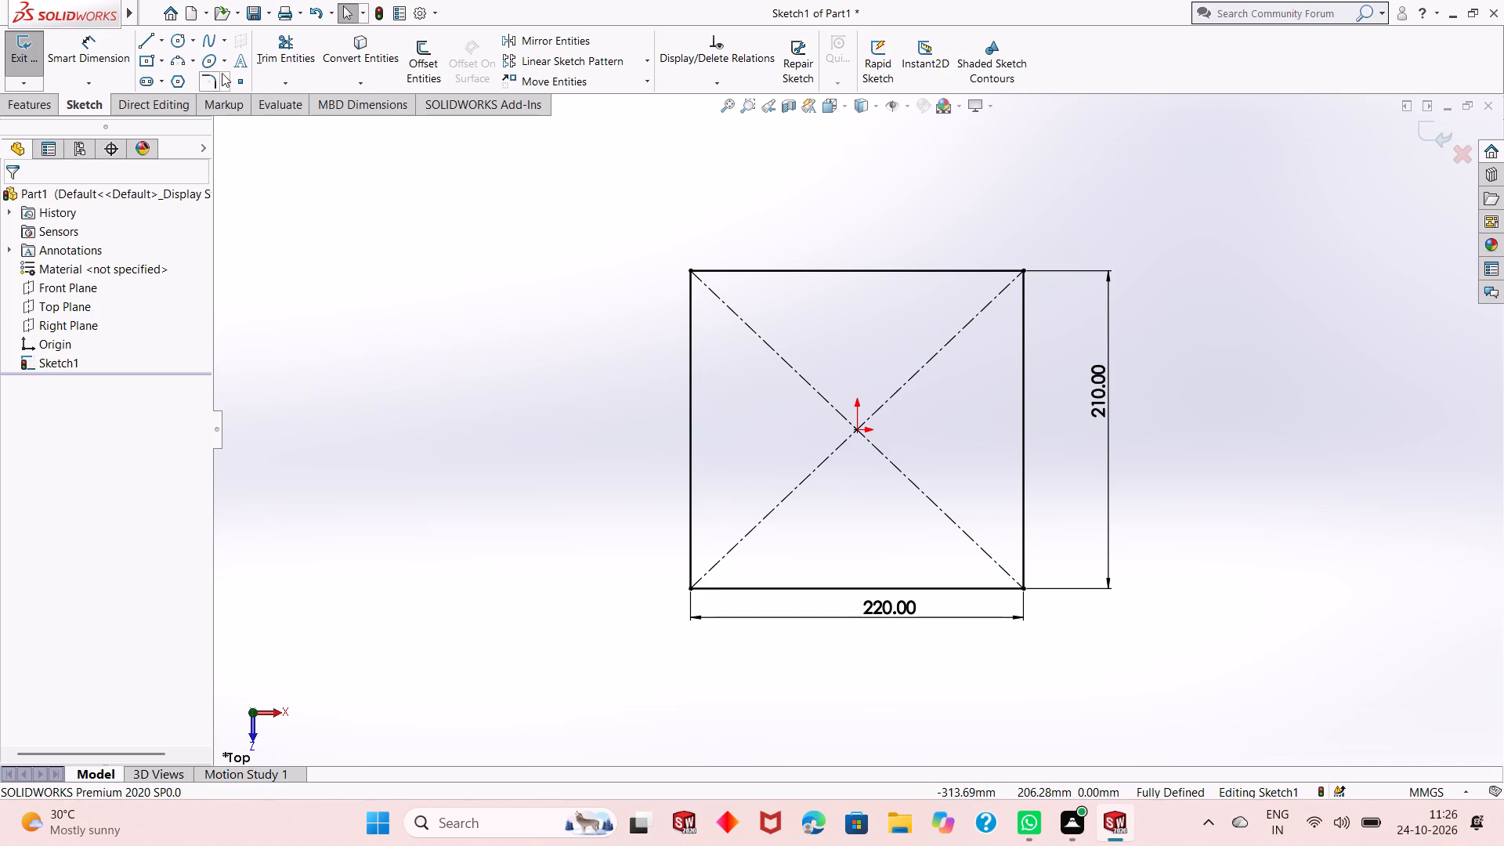
# Chamfer the rectangle's upper-right corner with unequal distances, 50 mm along the horizontal edge and 40 mm along the vertical edge.
pyautogui.click(222, 73)
pyautogui.click(238, 128)
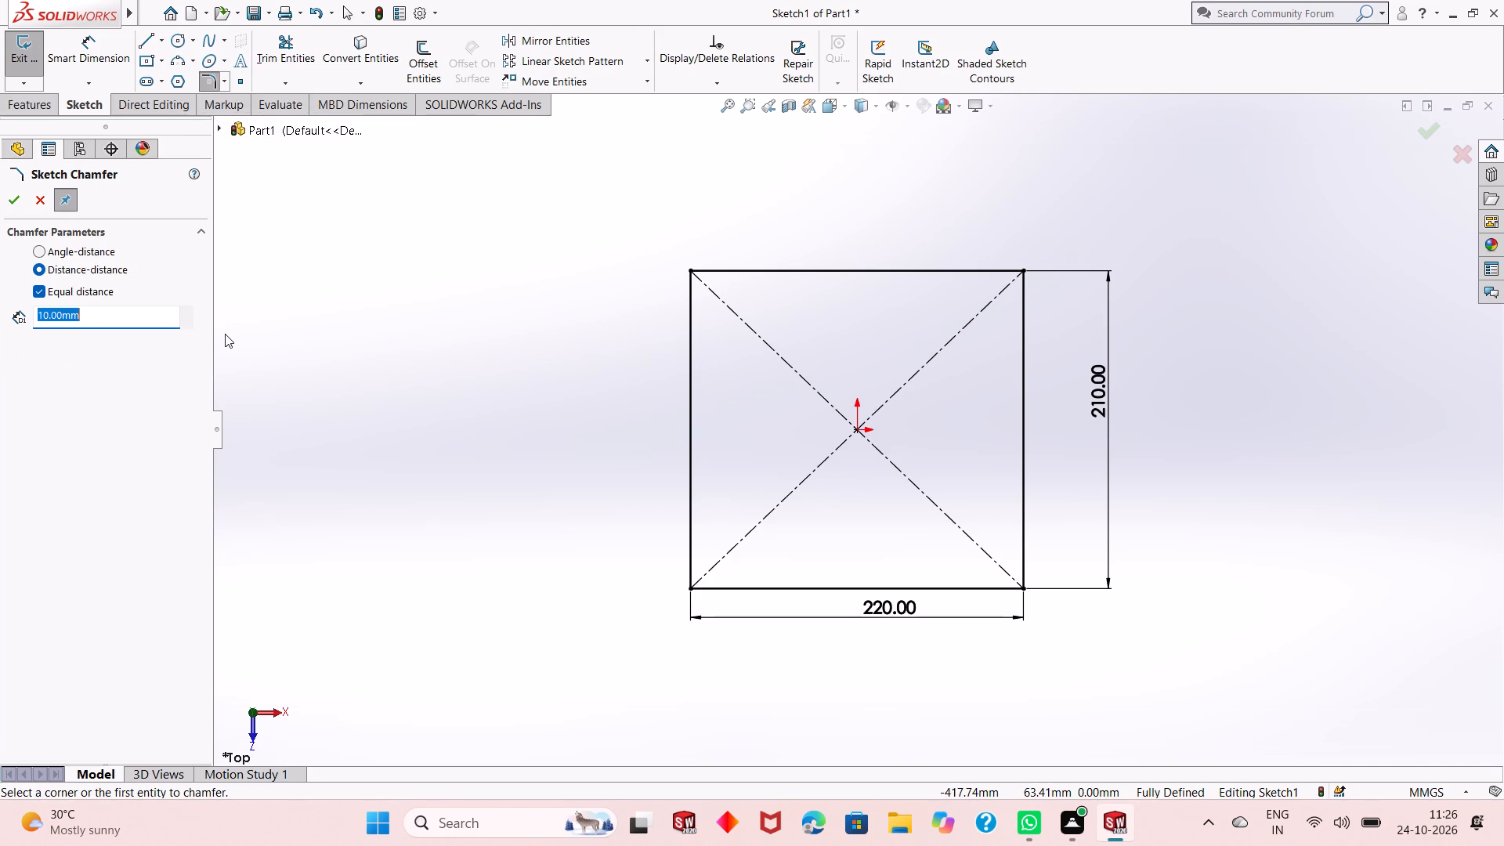
pyautogui.click(79, 292)
pyautogui.doubleClick(82, 313)
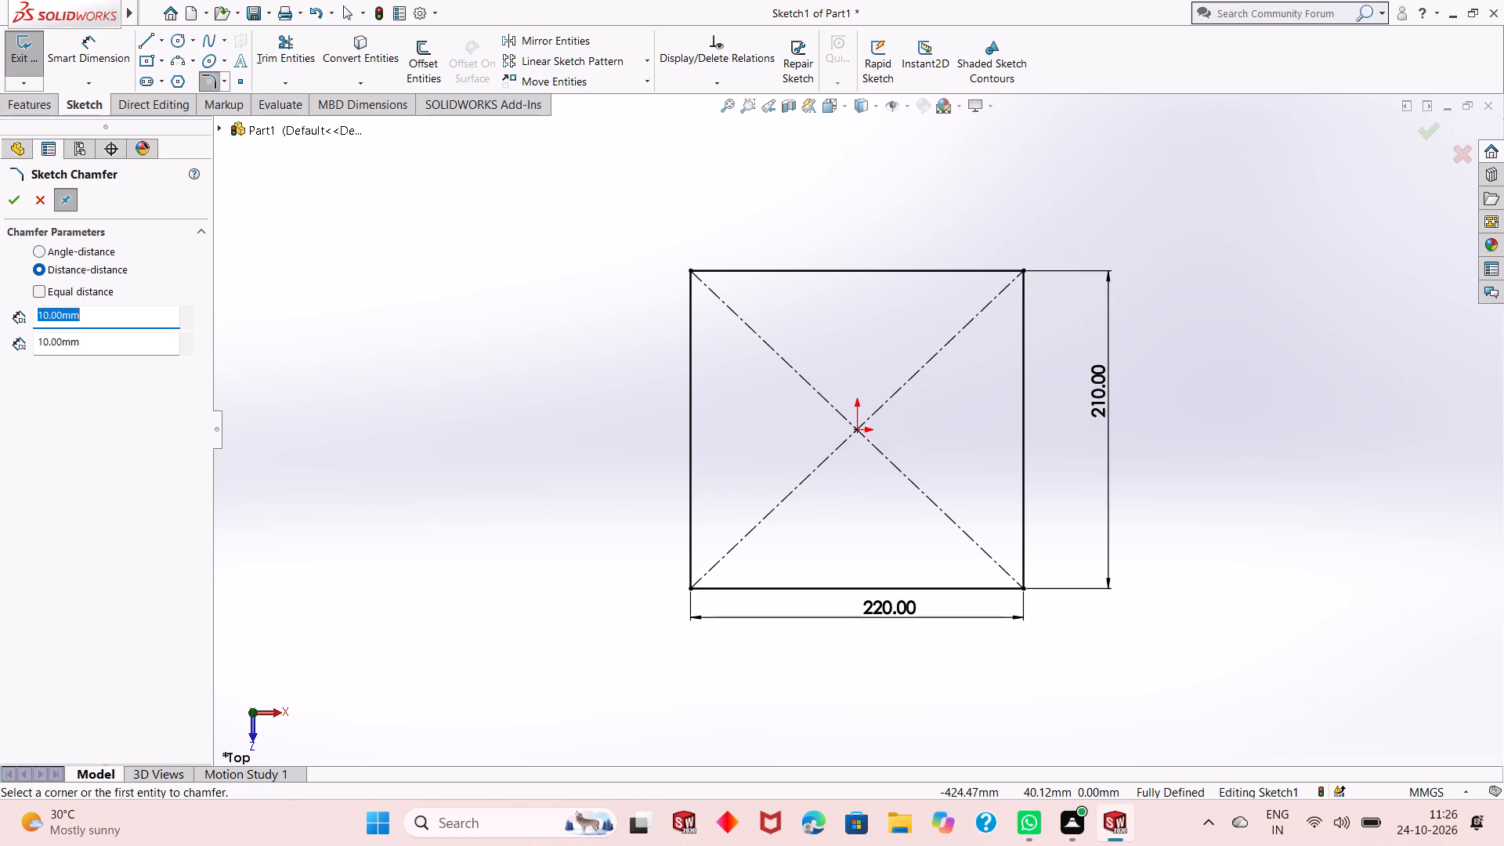
pyautogui.write('50')
pyautogui.press('Return')
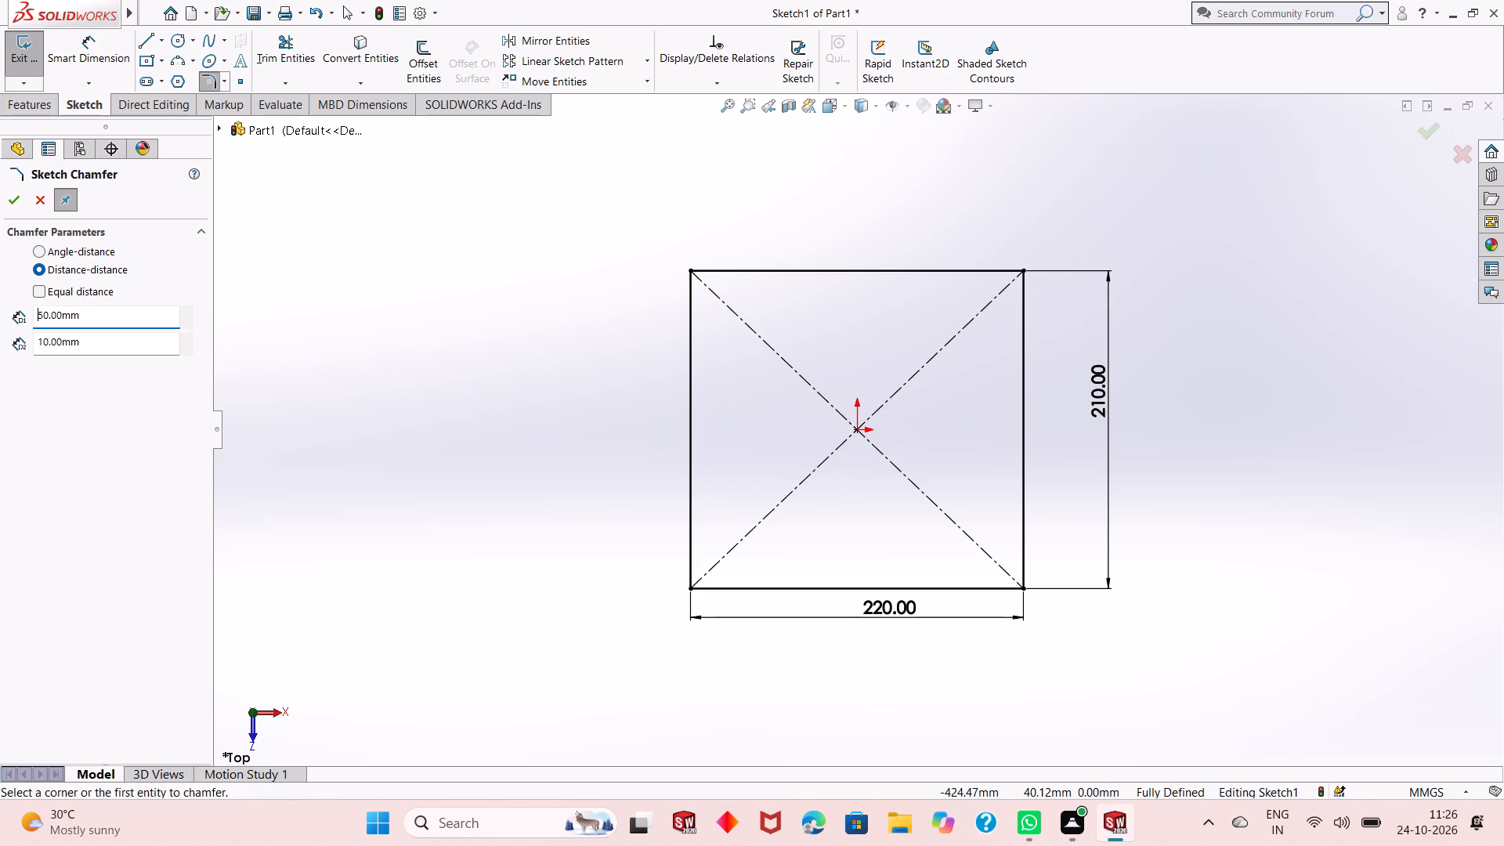
pyautogui.doubleClick(82, 331)
pyautogui.doubleClick(82, 337)
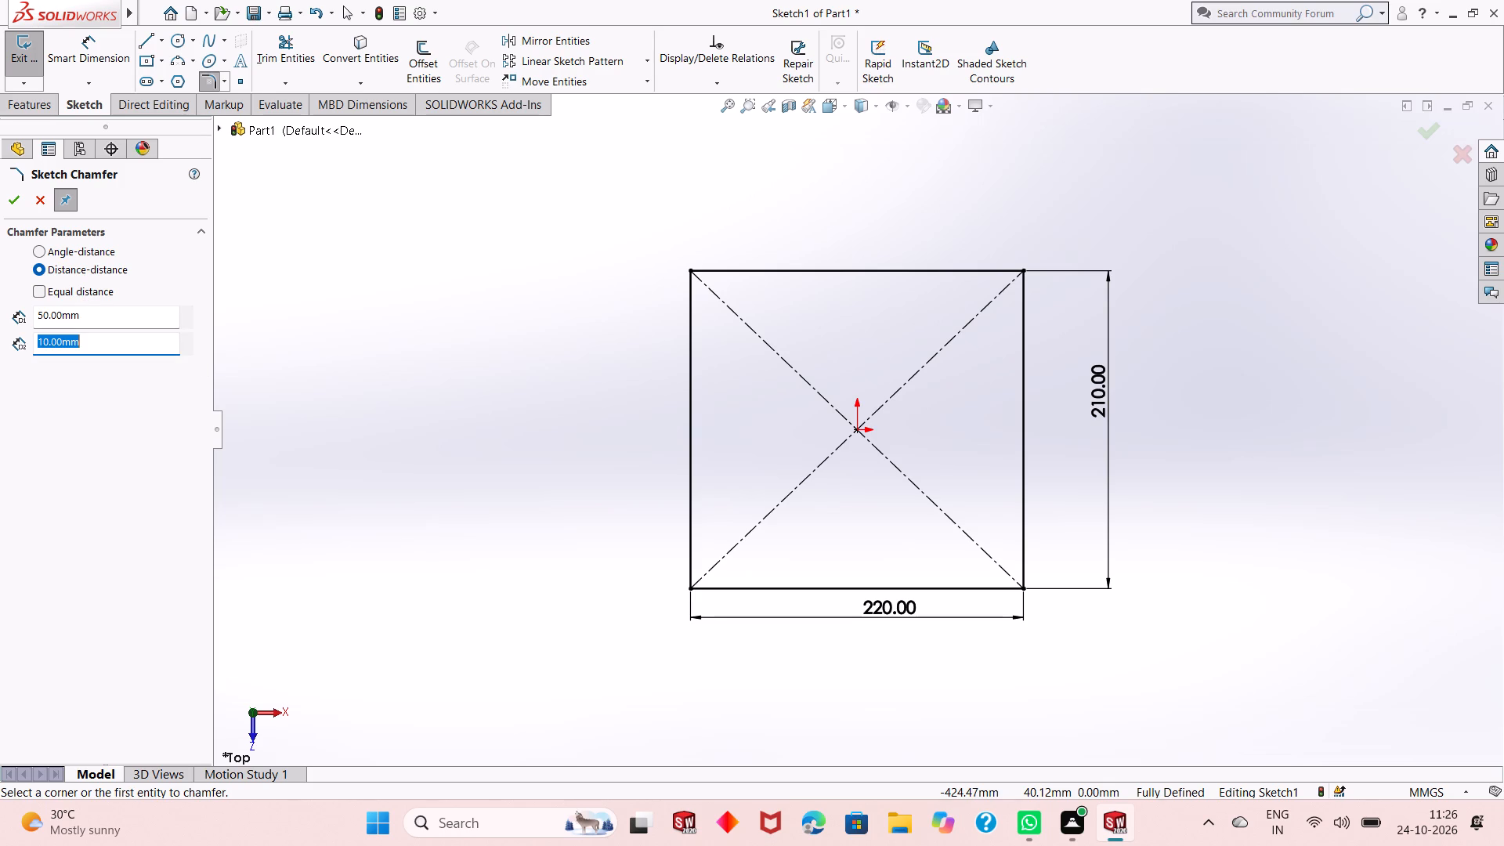
pyautogui.write('40')
pyautogui.press('Return')
pyautogui.click(994, 270)
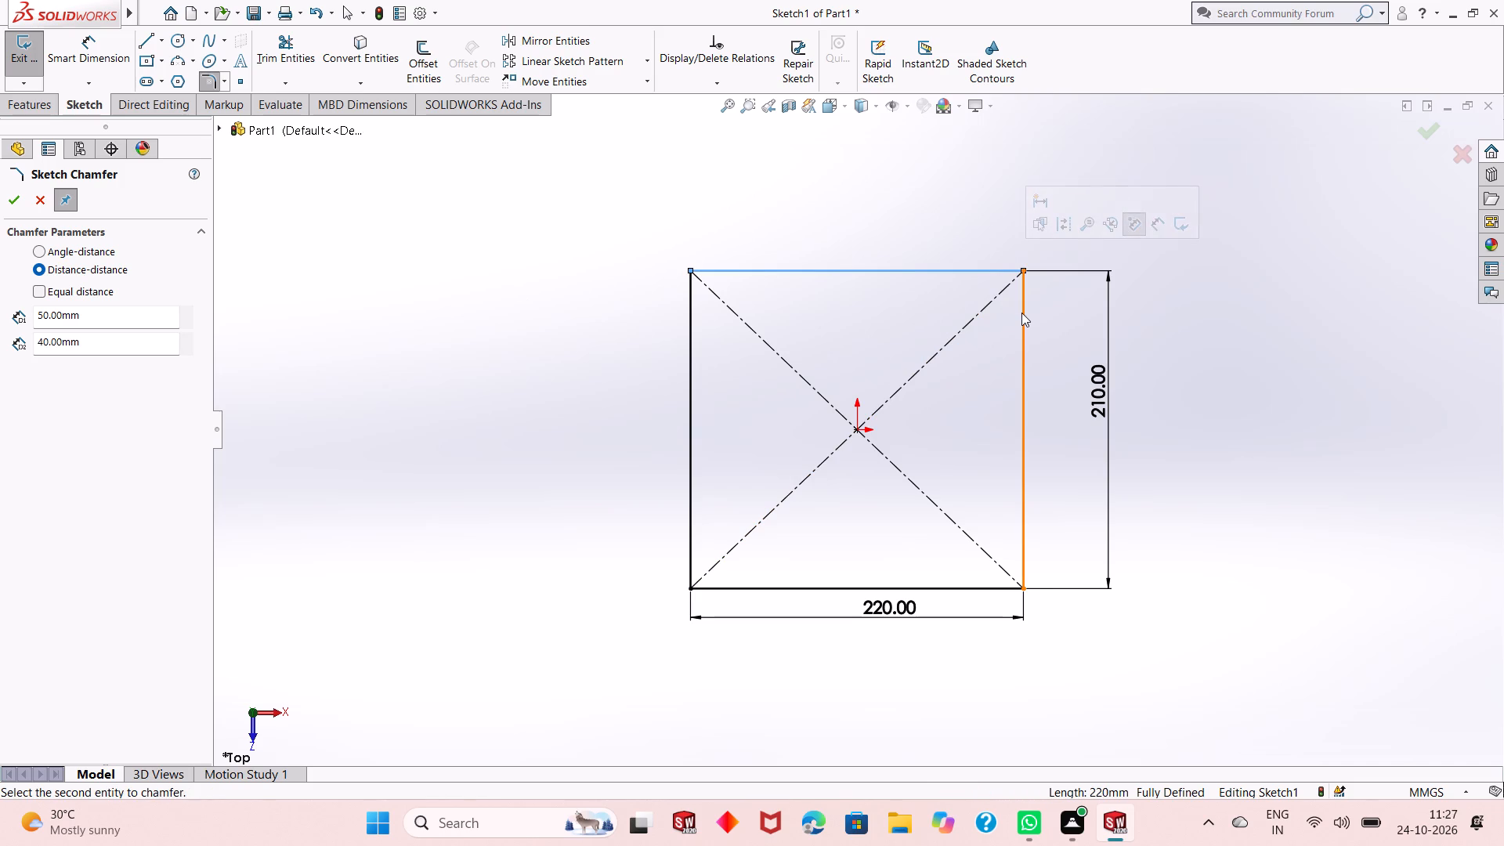
pyautogui.click(1021, 313)
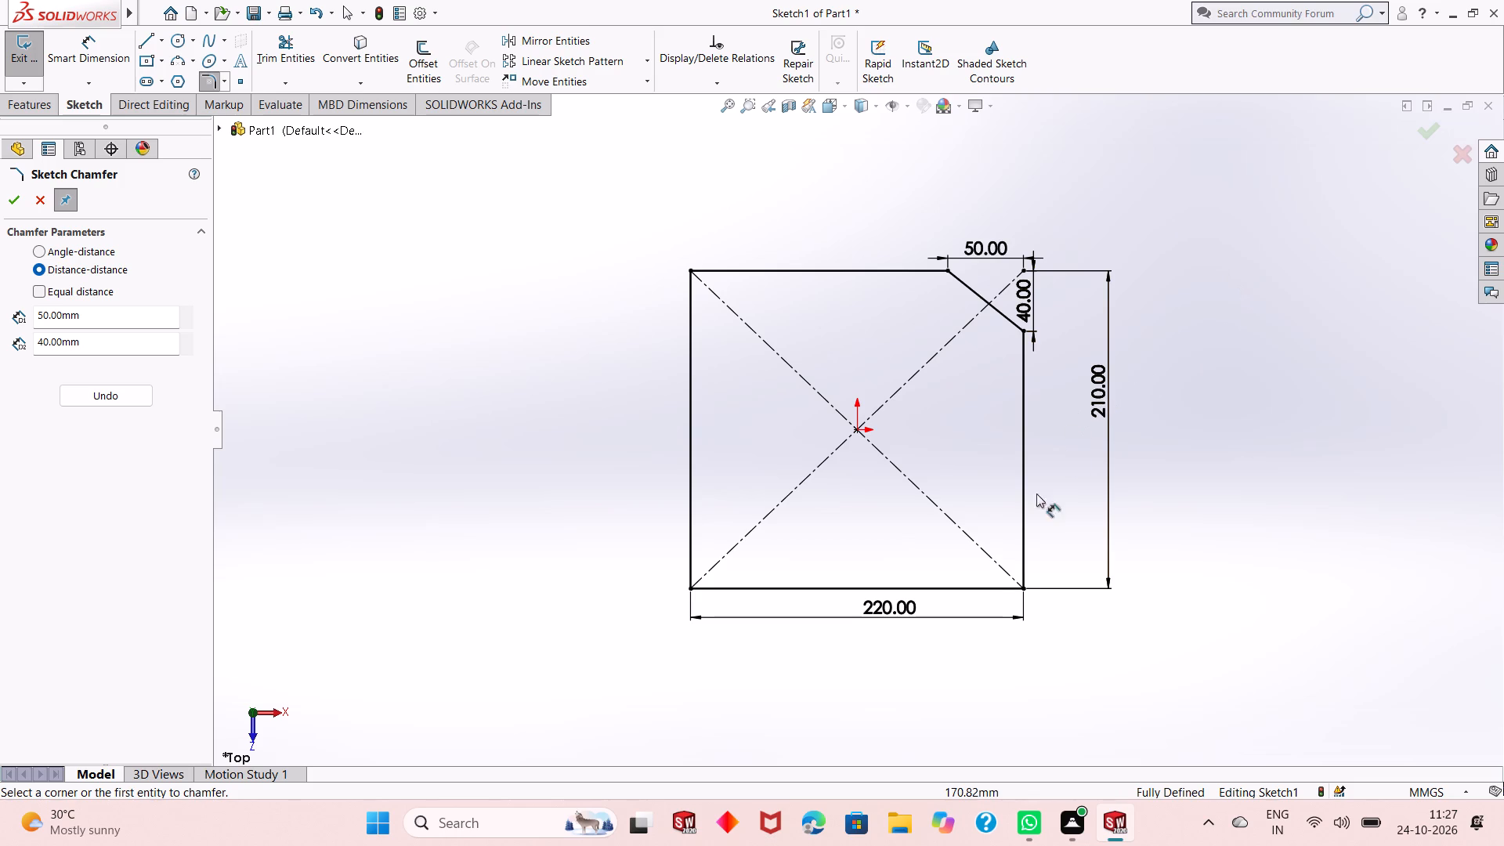
# Chamfer the rectangle's lower-right corner with the same distances, 50 mm on the horizontal edge and 40 mm on the vertical edge.
pyautogui.click(1002, 587)
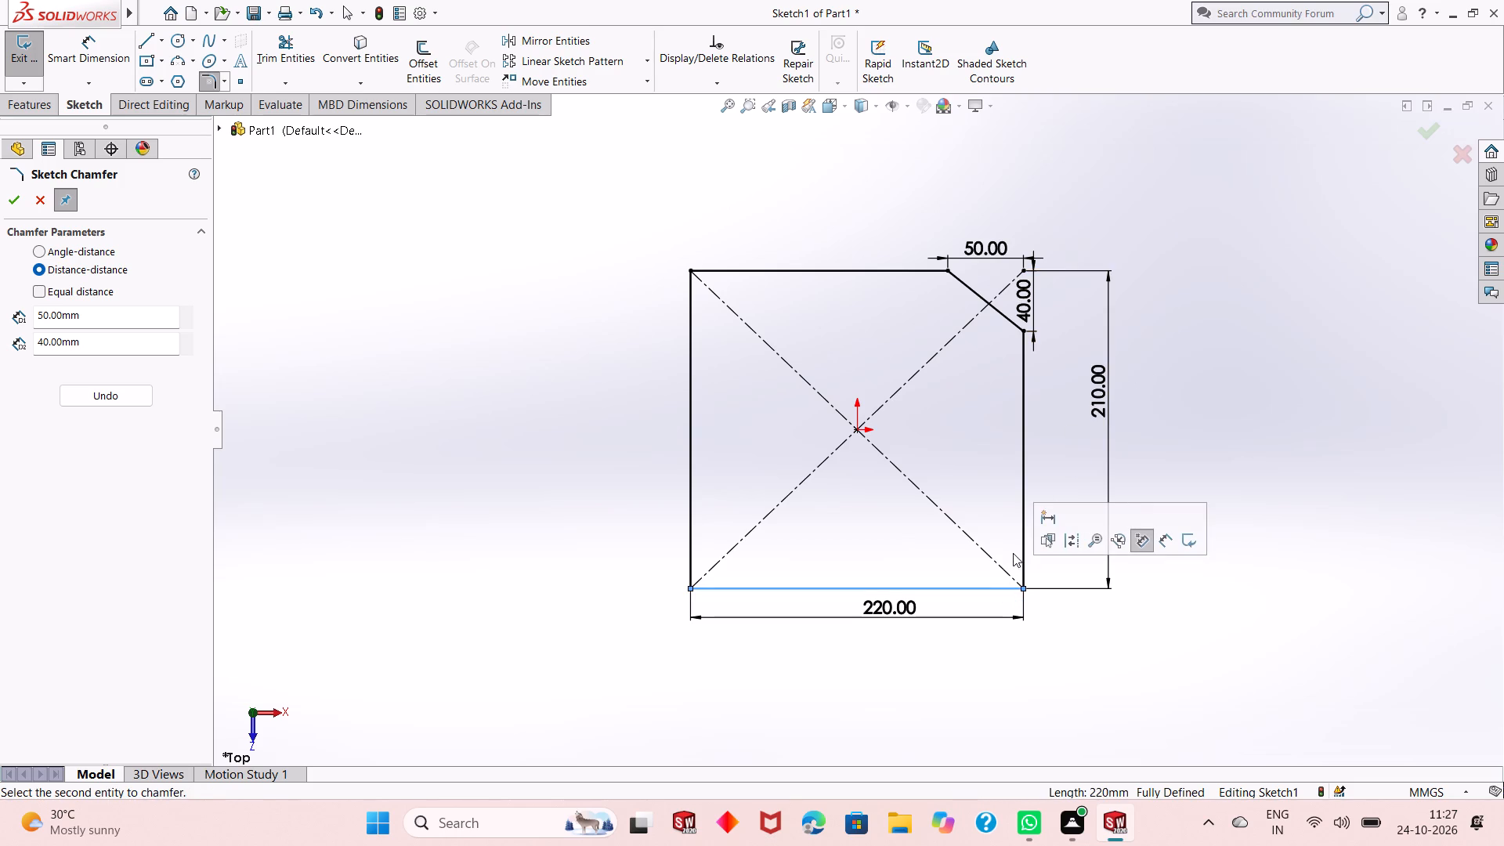
pyautogui.click(1021, 541)
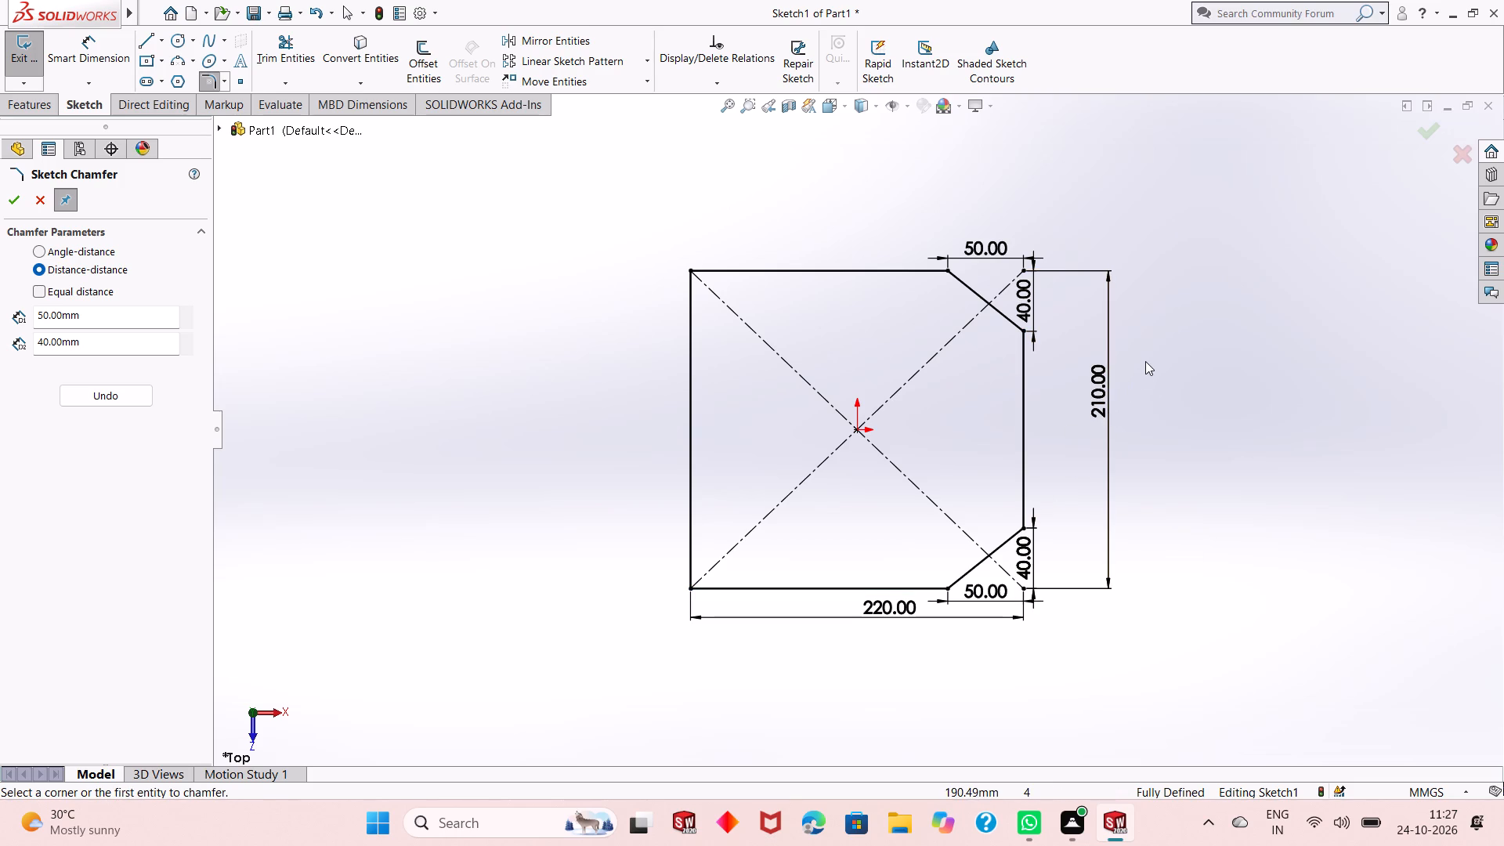
pyautogui.rightClick(1155, 343)
pyautogui.click(1198, 392)
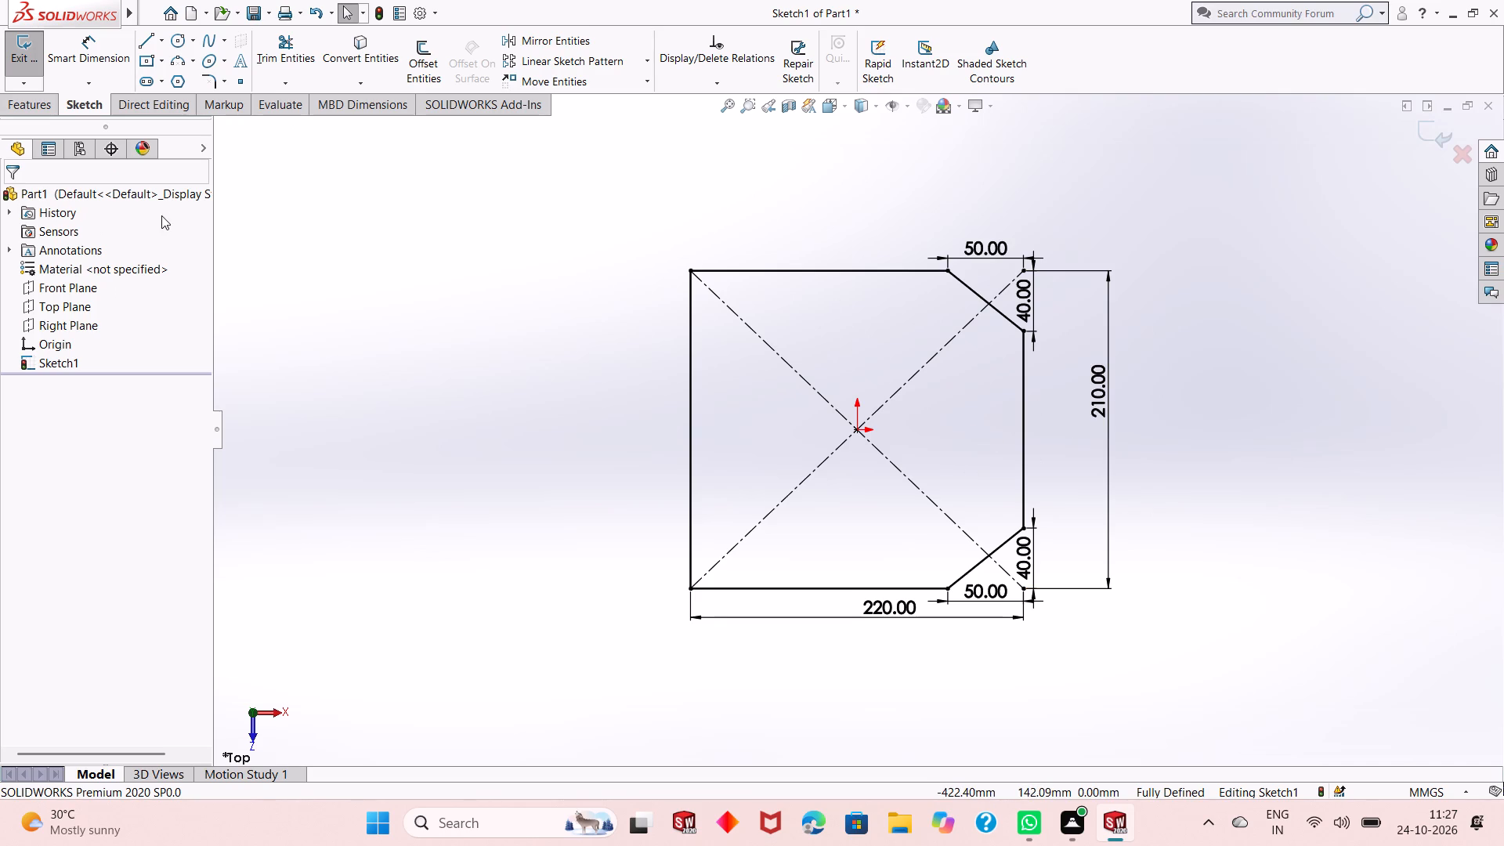
# Extrude the chamfered plate profile as a blind boss 30 mm deep.
pyautogui.click(38, 105)
pyautogui.click(38, 93)
pyautogui.click(37, 74)
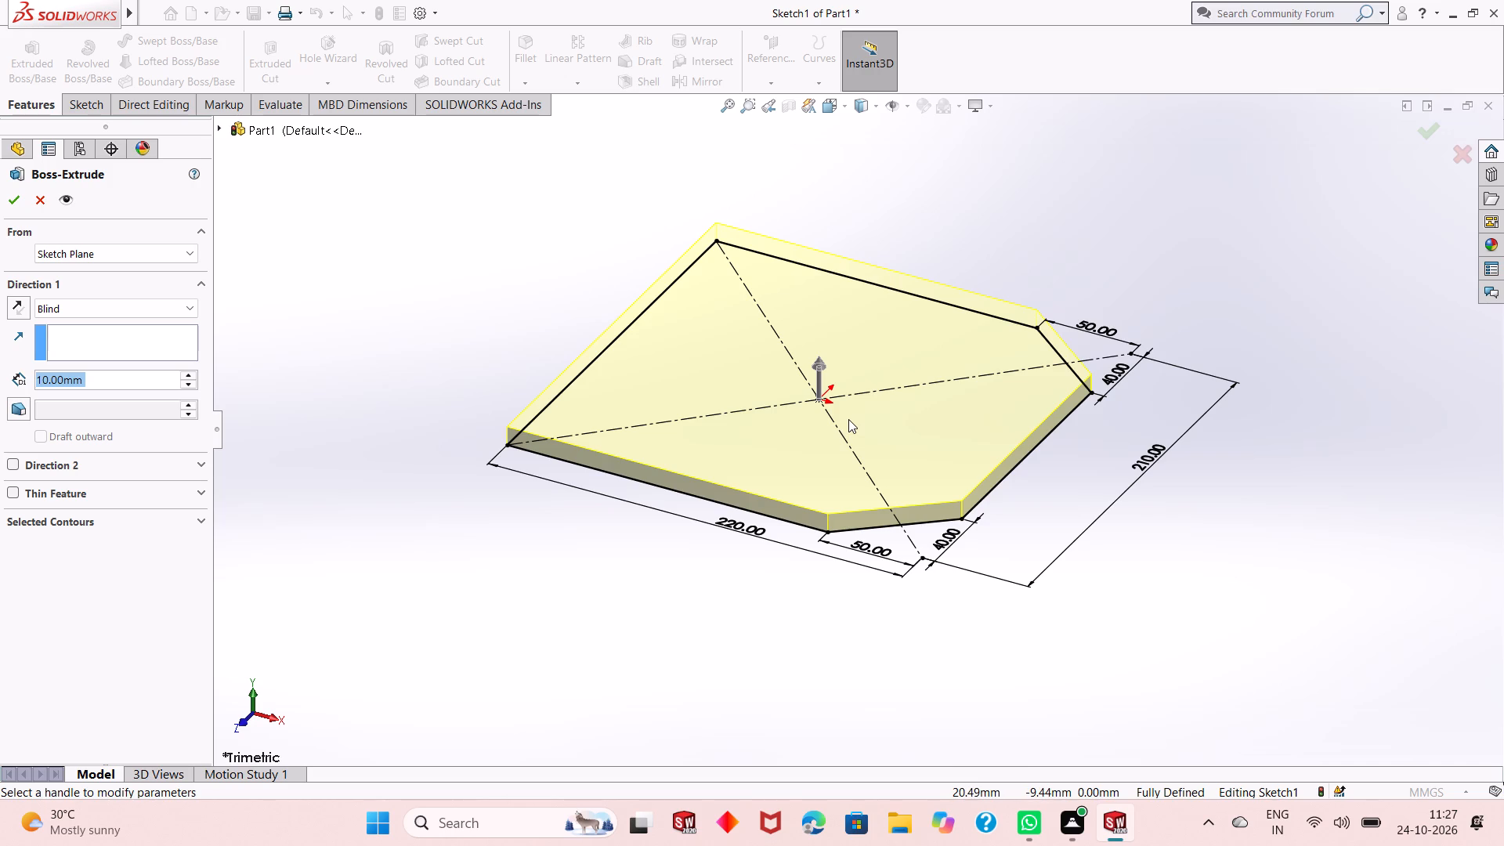
pyautogui.write('30')
pyautogui.press('Return')
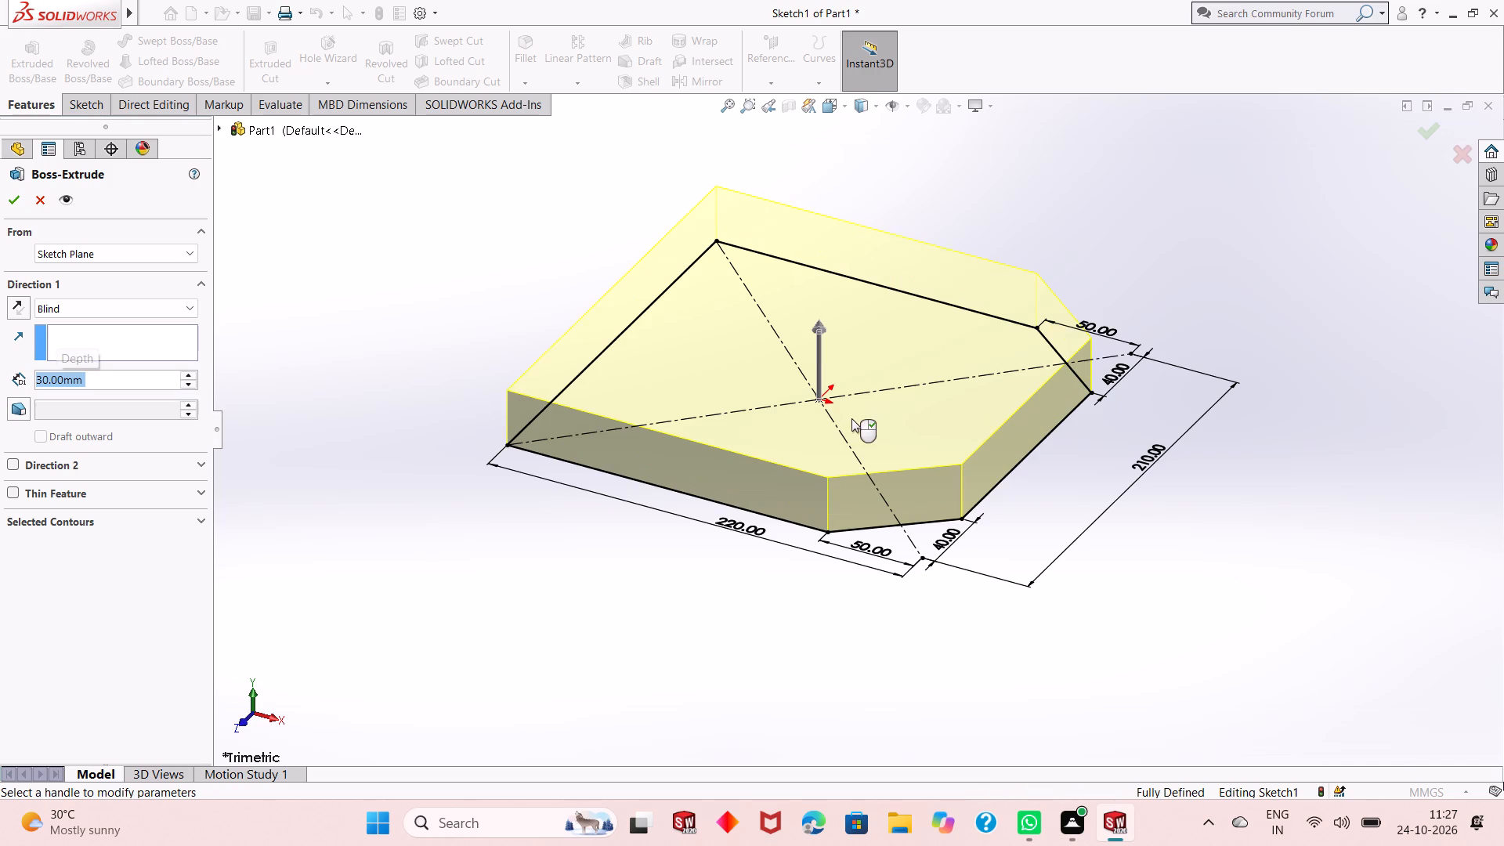
pyautogui.click(10, 200)
pyautogui.click(481, 267)
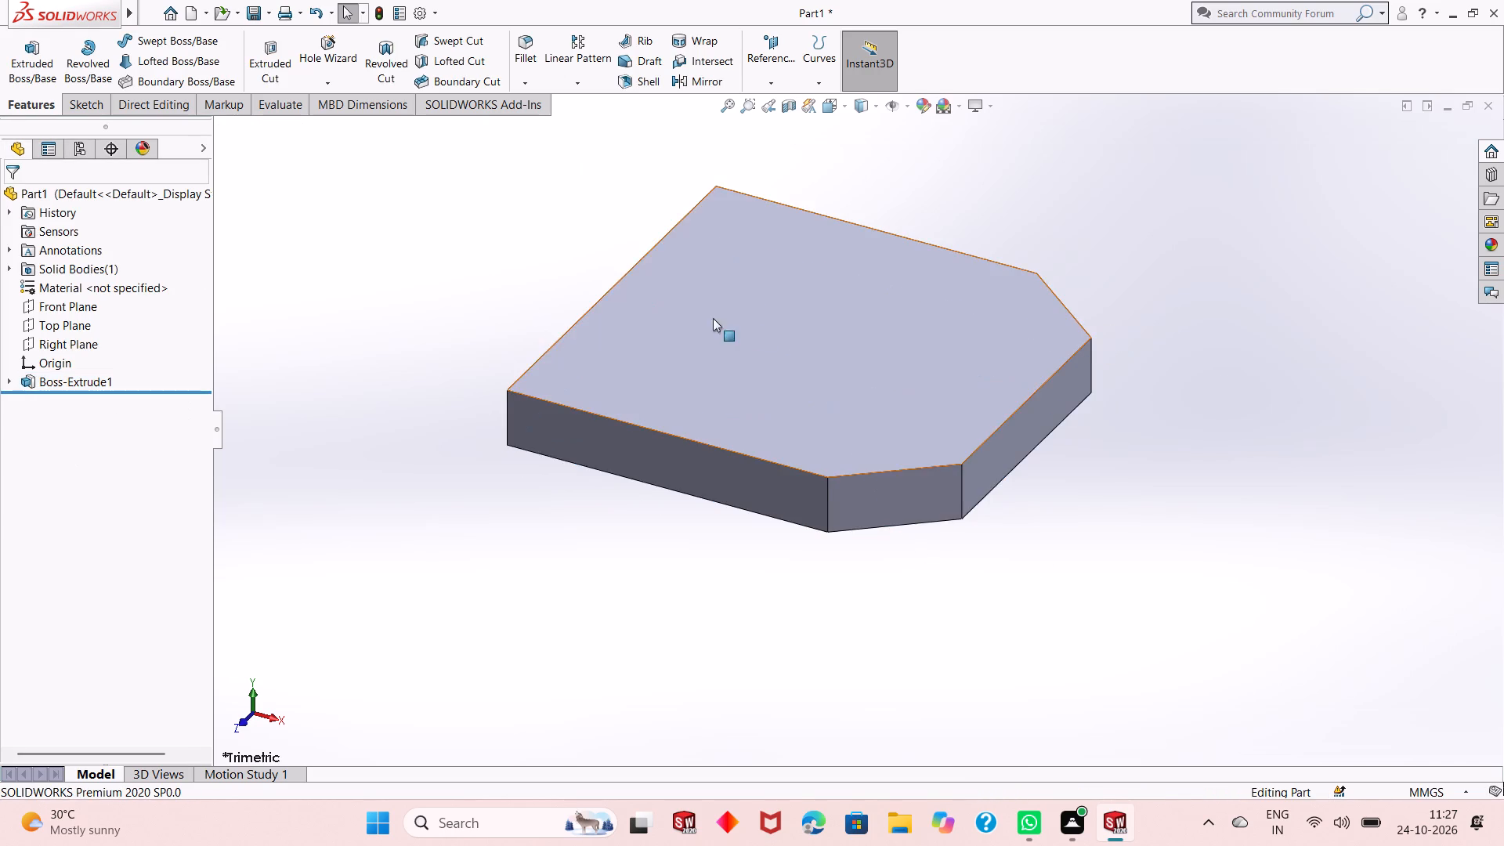
# Examine the extruded plate from several sides.
pyautogui.scroll(2, 835, 361)
pyautogui.moveTo(942, 487); pyautogui.dragTo(628, 465, button='middle')
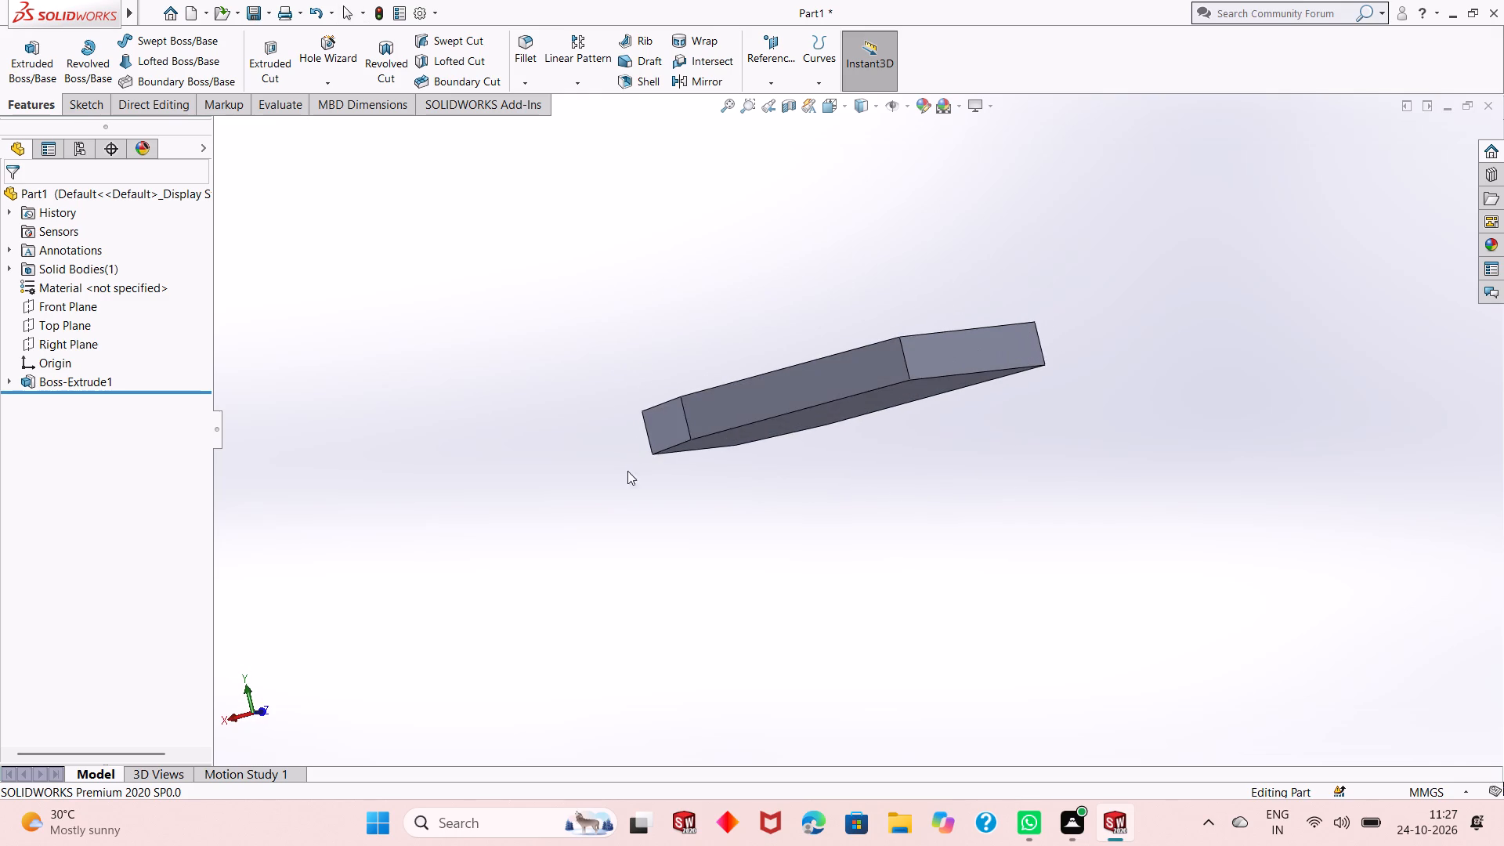
pyautogui.moveTo(666, 577); pyautogui.dragTo(672, 602, button='middle')
pyautogui.moveTo(672, 602); pyautogui.dragTo(681, 591, button='middle')
pyautogui.scroll(1, 776, 442)
pyautogui.moveTo(777, 441); pyautogui.dragTo(1151, 446, button='middle')
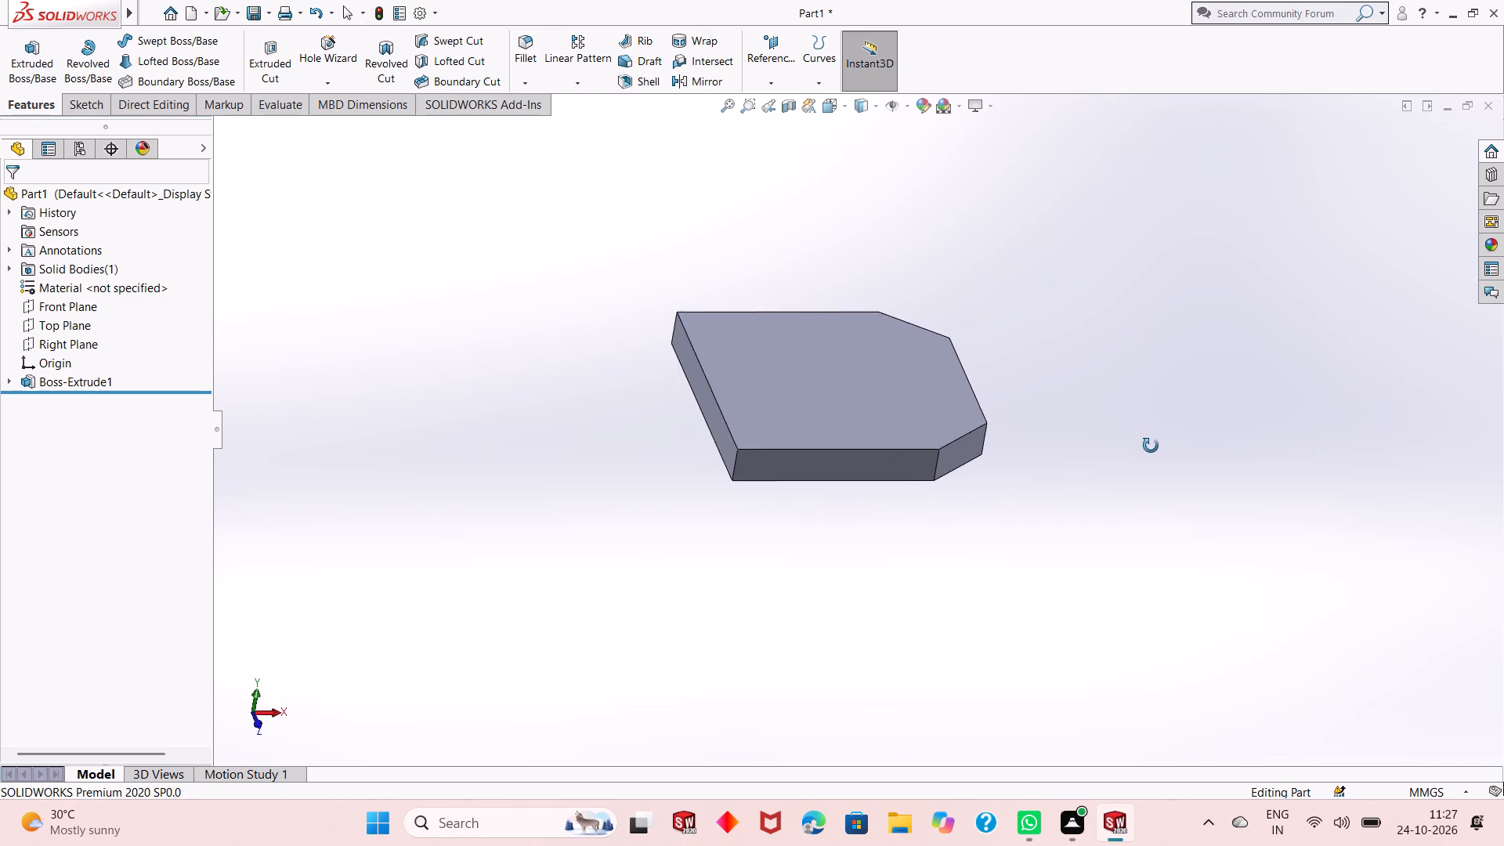
pyautogui.moveTo(1151, 446); pyautogui.dragTo(1042, 431, button='middle')
pyautogui.scroll(-2, 801, 381)
pyautogui.moveTo(841, 447); pyautogui.dragTo(865, 418, button='middle')
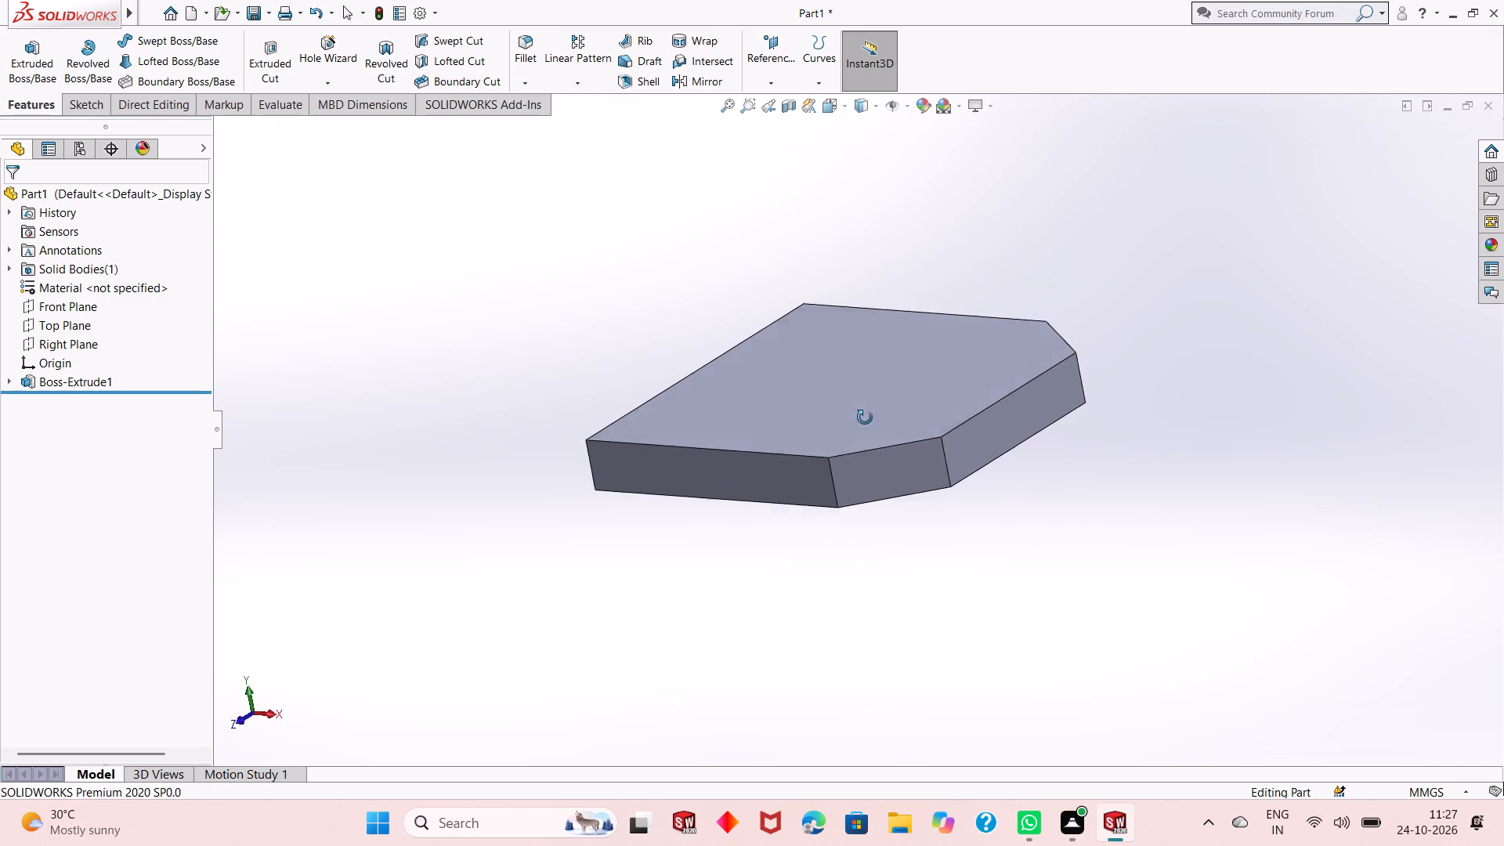
pyautogui.moveTo(865, 418); pyautogui.dragTo(913, 476, button='middle')
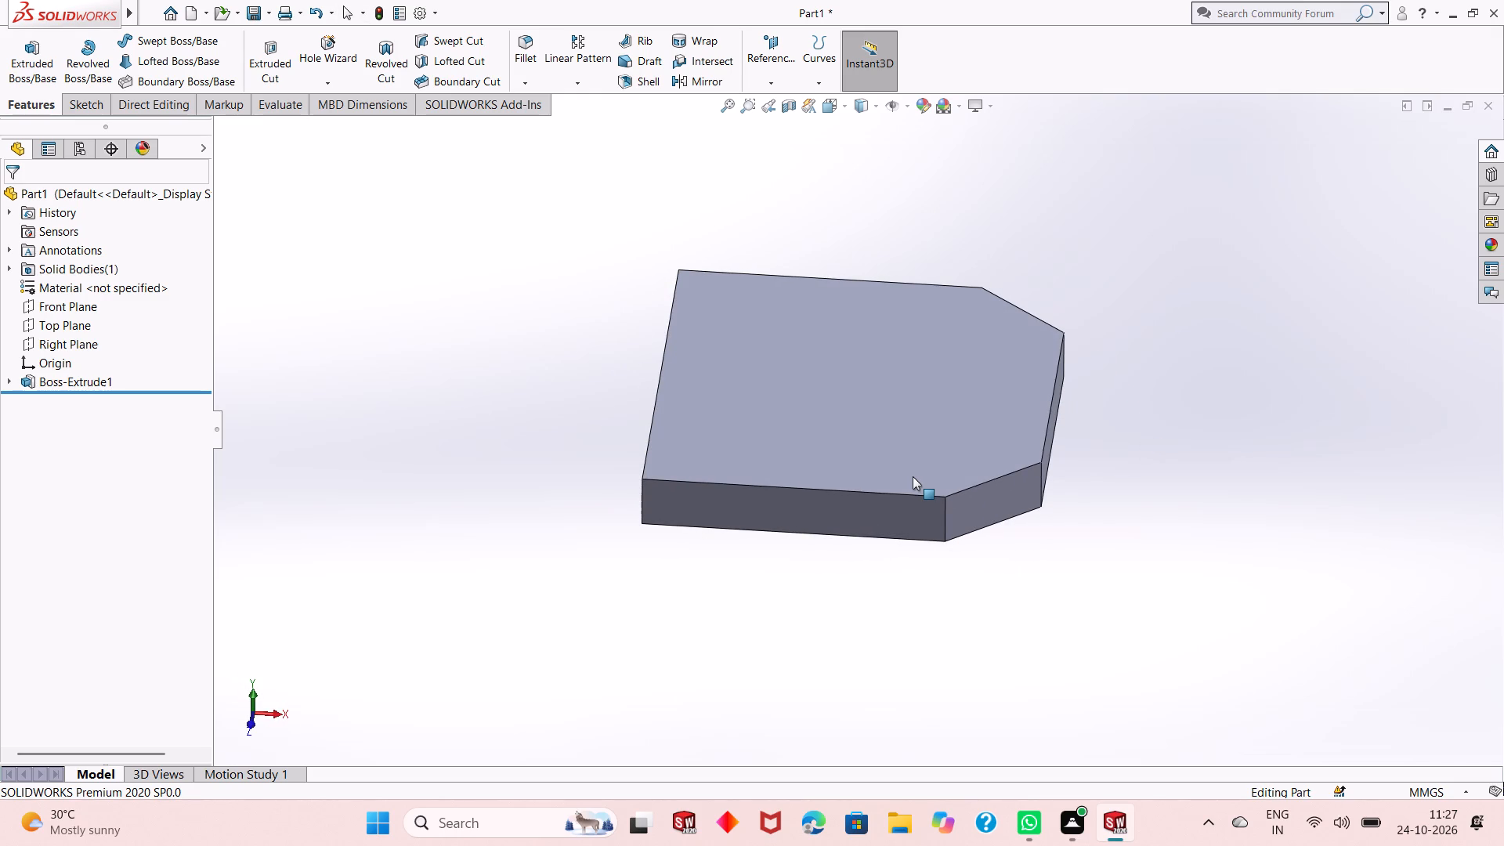
pyautogui.scroll(1, 844, 415)
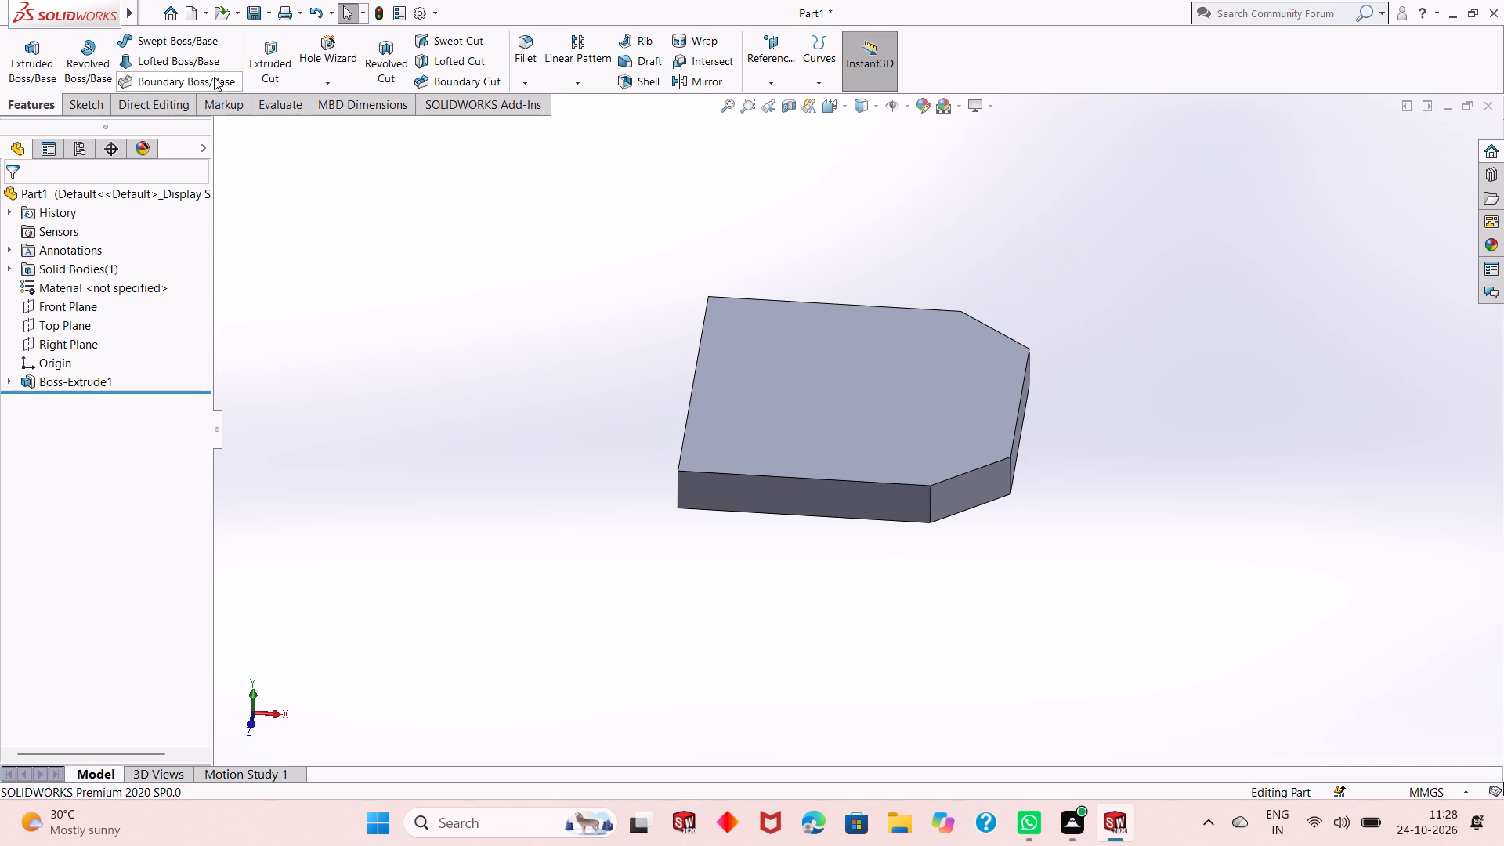
# Fillet the two vertical edges at the plate's unchamfered corners with a symmetric 40 mm radius.
pyautogui.click(526, 69)
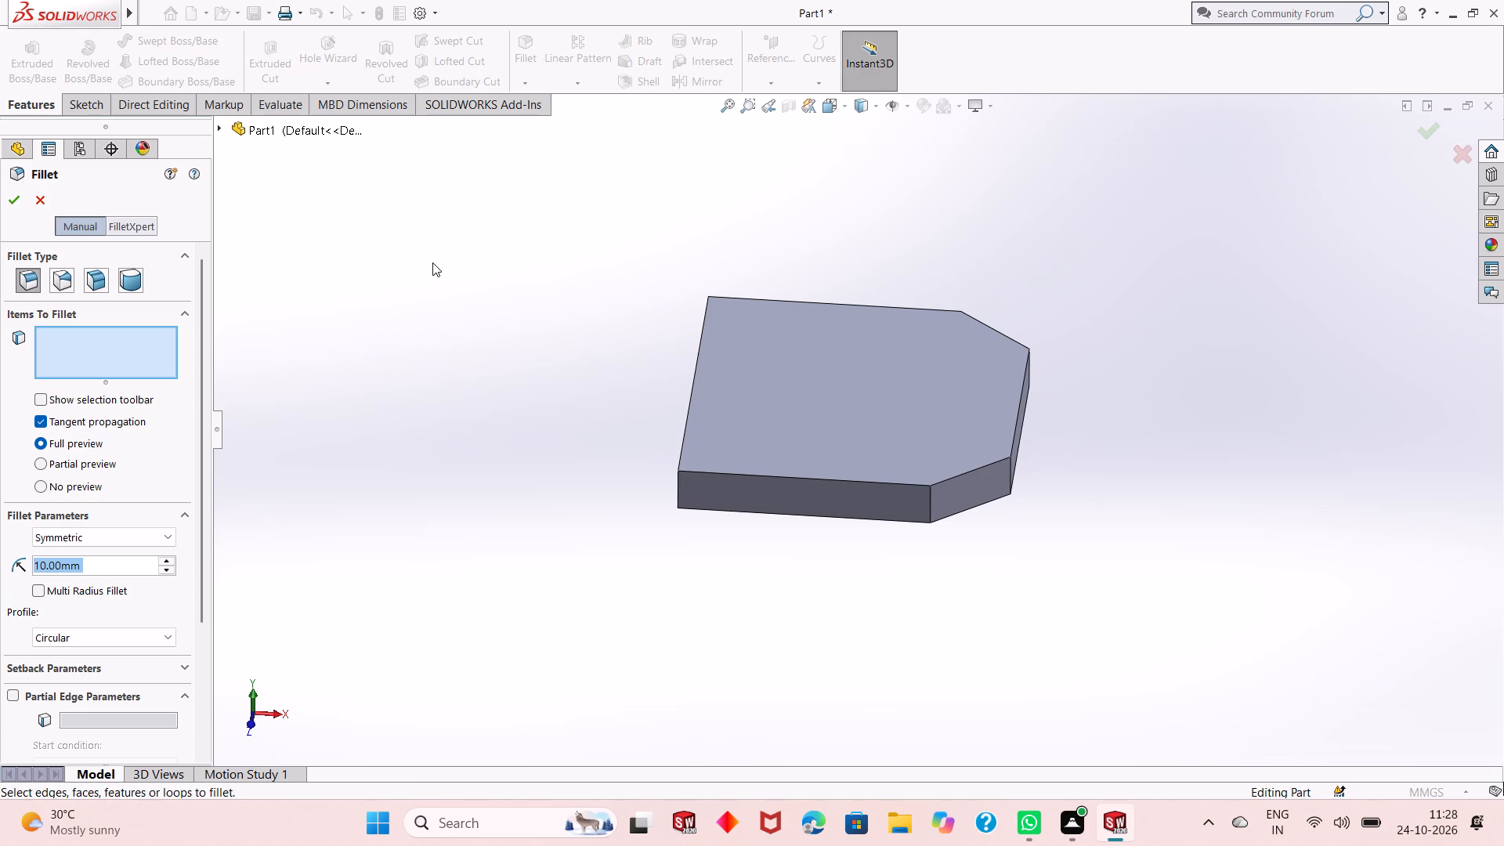
pyautogui.write('40')
pyautogui.press('Return')
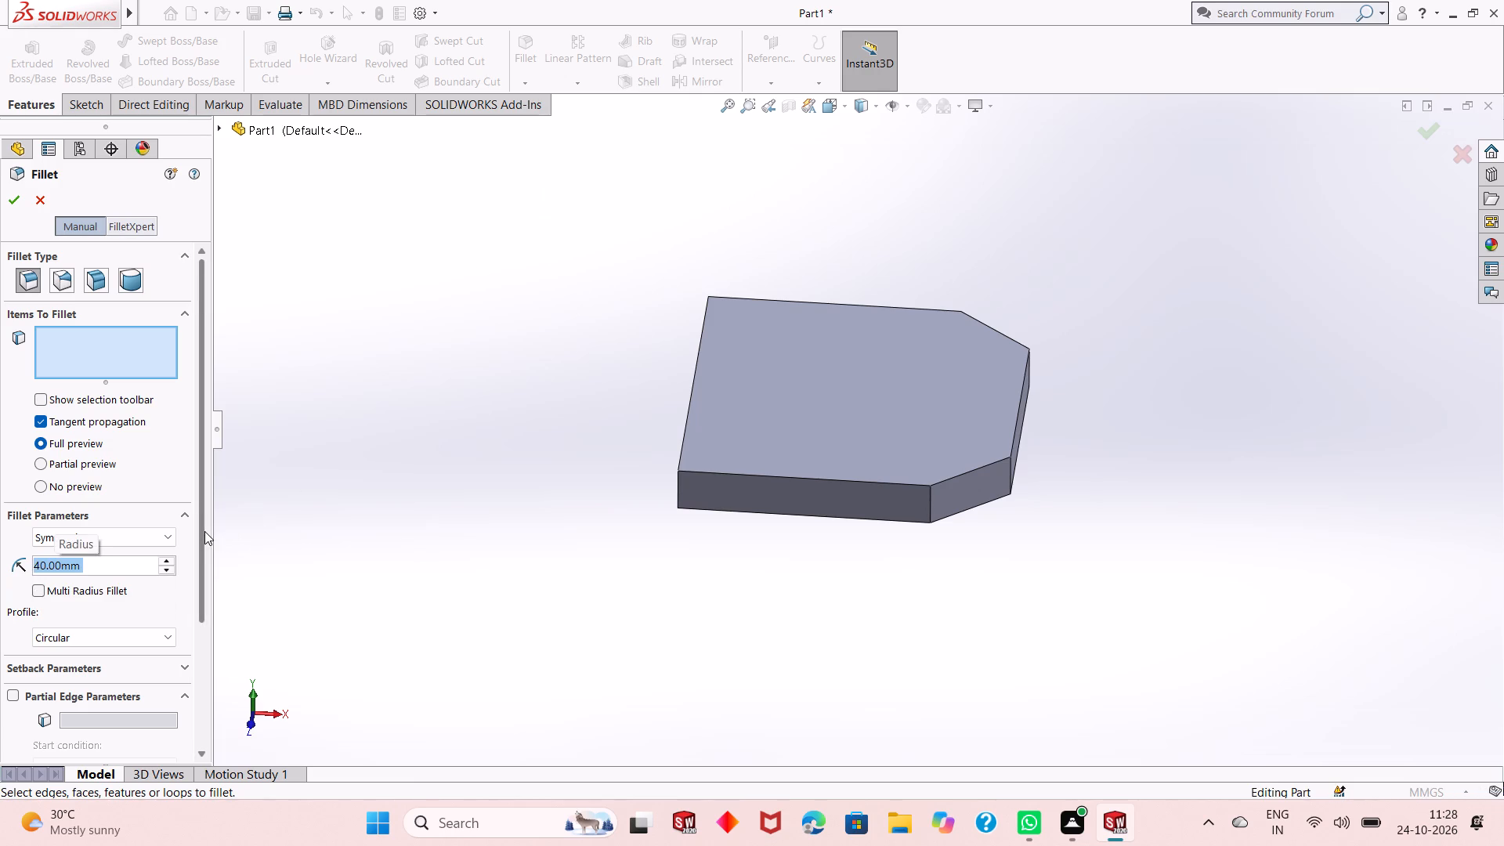
pyautogui.click(678, 492)
pyautogui.moveTo(710, 383); pyautogui.dragTo(770, 308, button='middle')
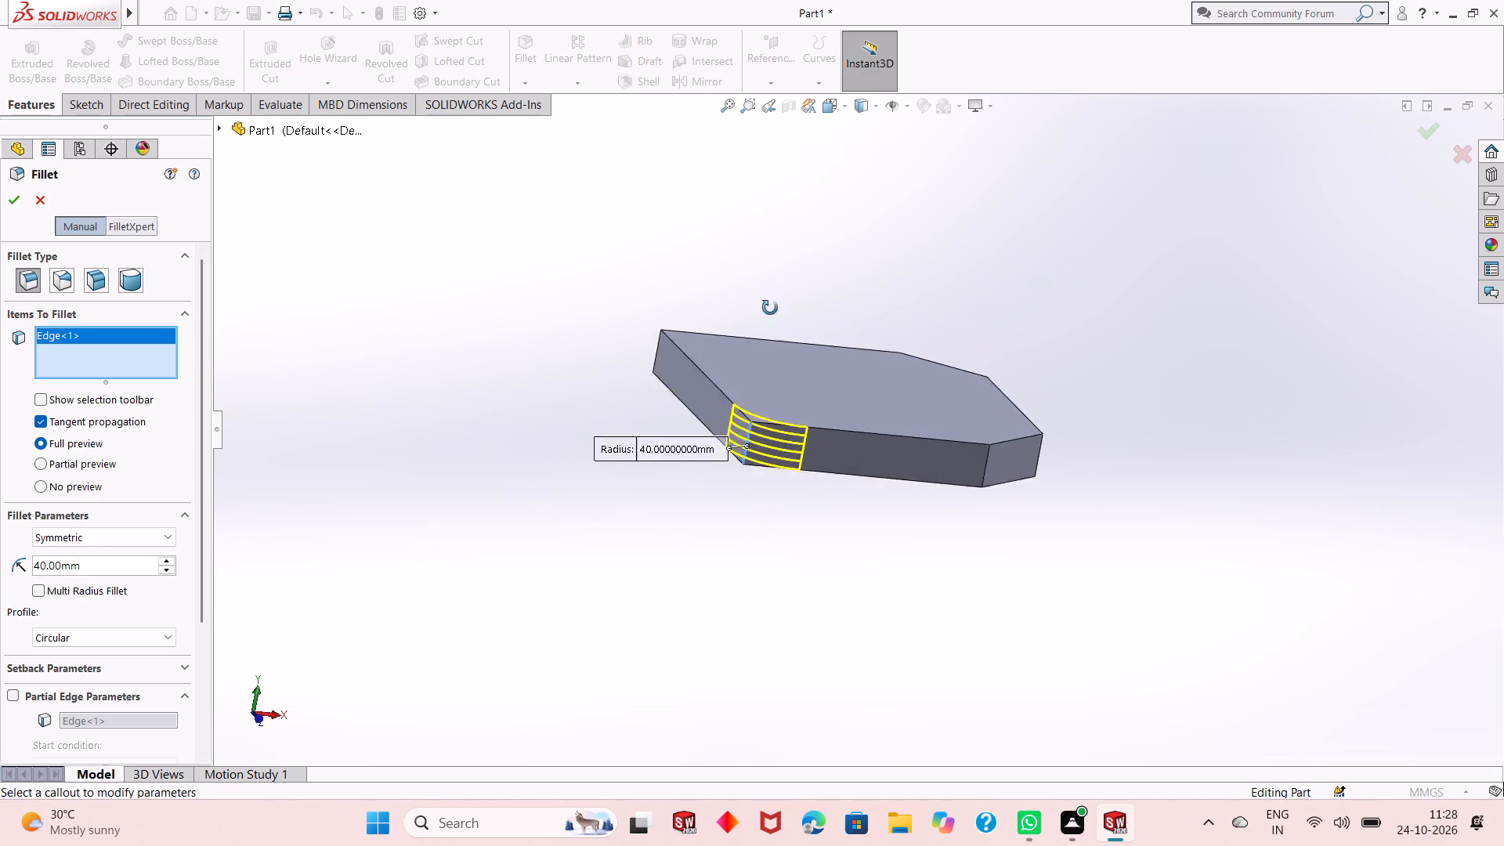
pyautogui.moveTo(770, 308); pyautogui.dragTo(1065, 461, button='middle')
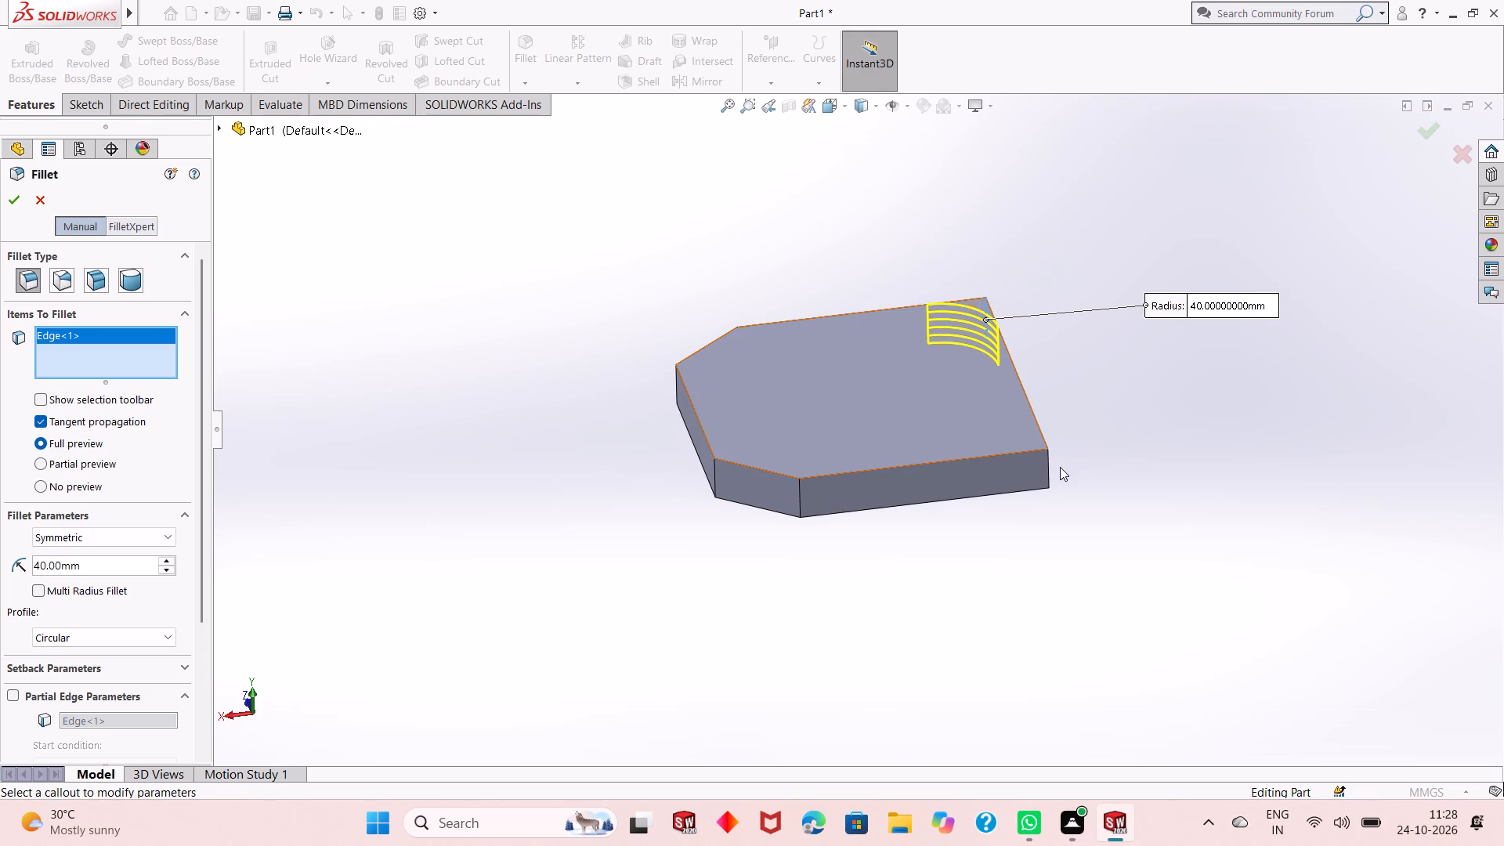
pyautogui.click(1050, 483)
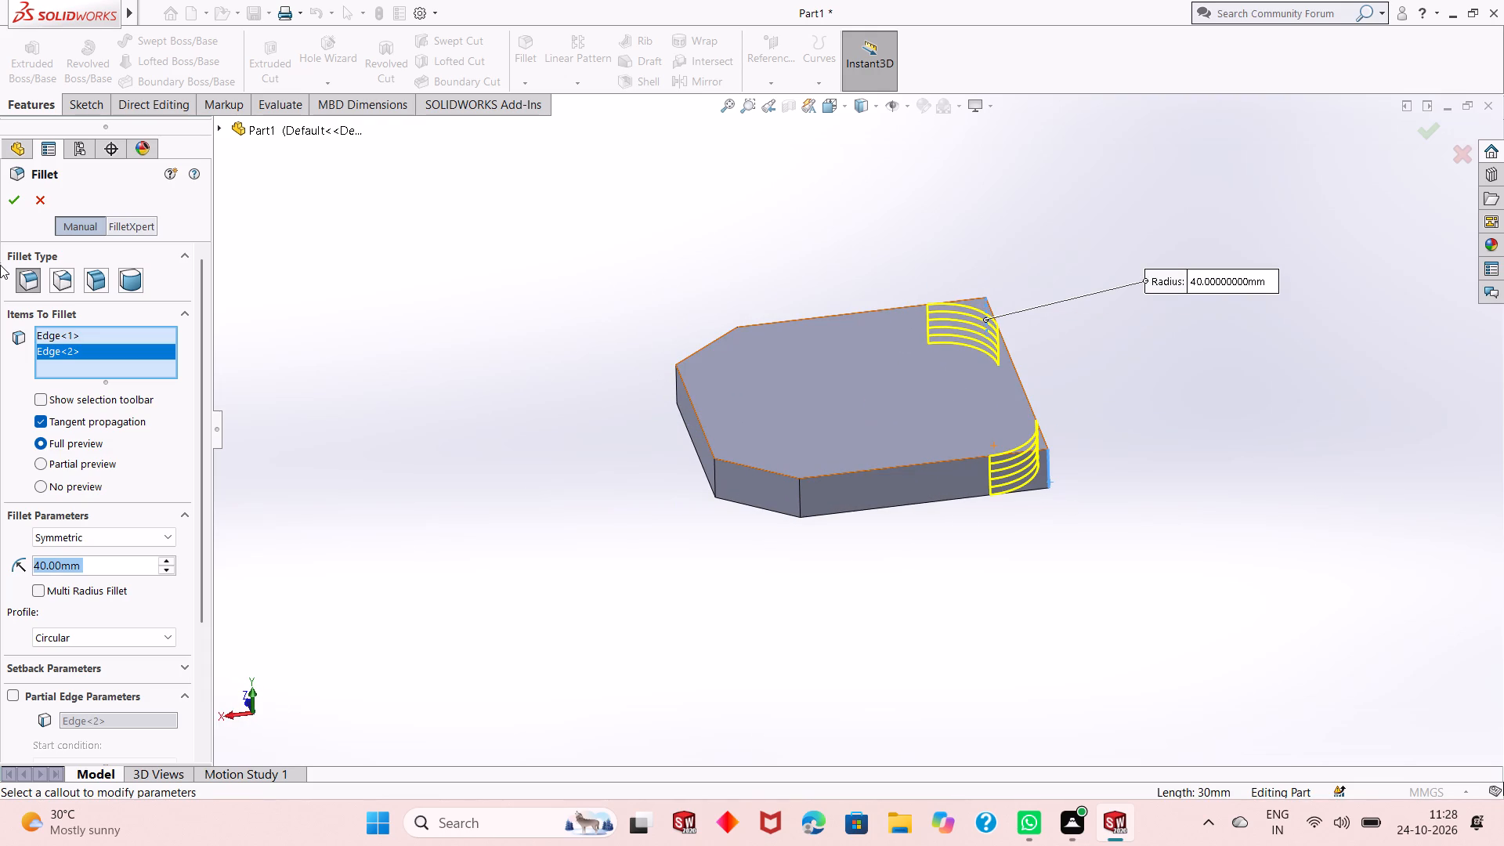
pyautogui.click(9, 198)
pyautogui.click(1081, 344)
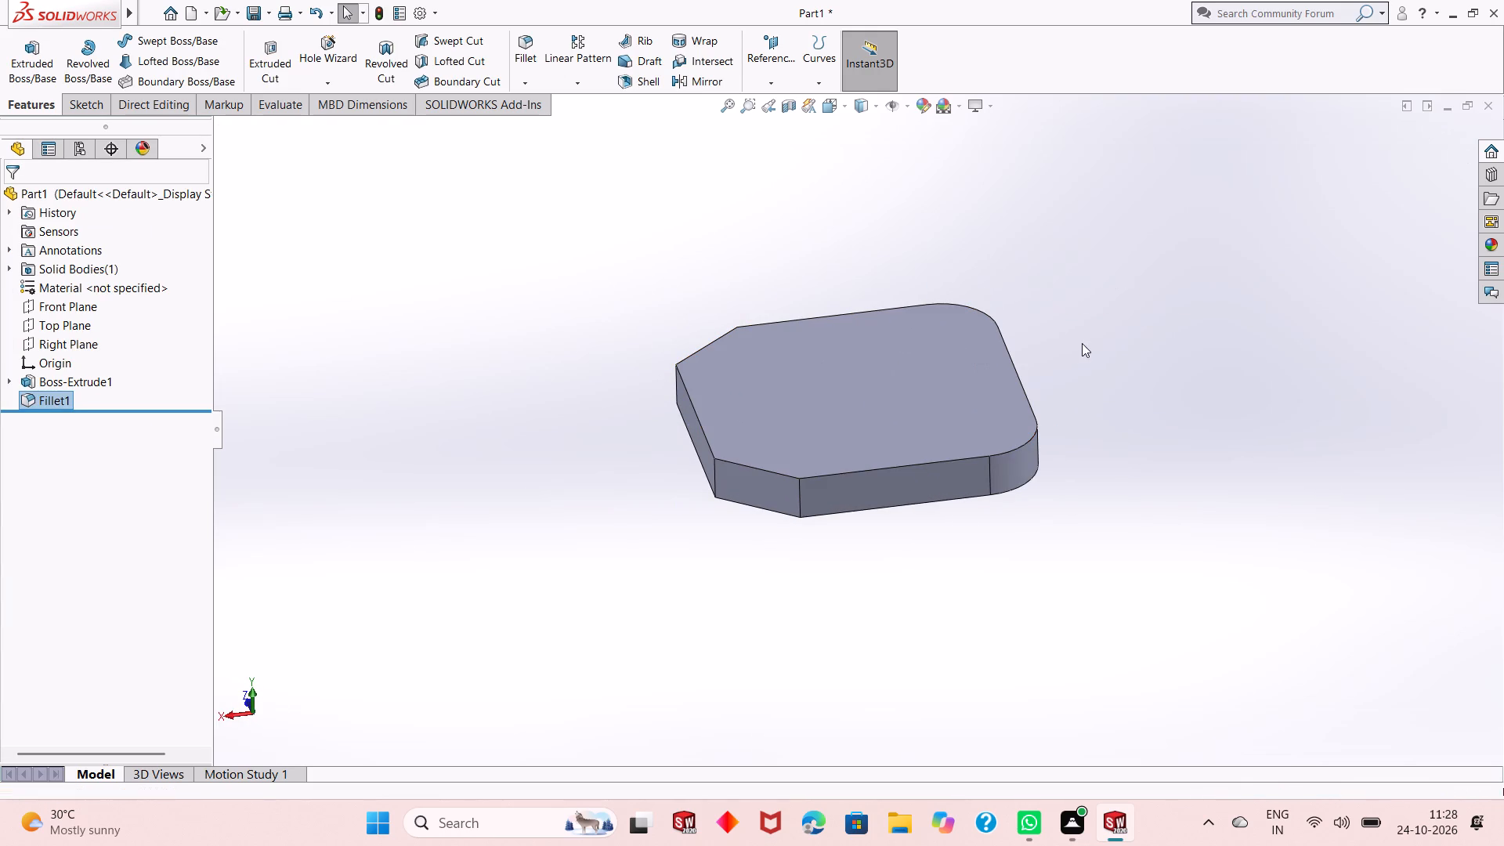
# Start a new sketch on the plate's top face.
pyautogui.scroll(1, 1045, 457)
pyautogui.moveTo(1028, 411); pyautogui.dragTo(1024, 390, button='middle')
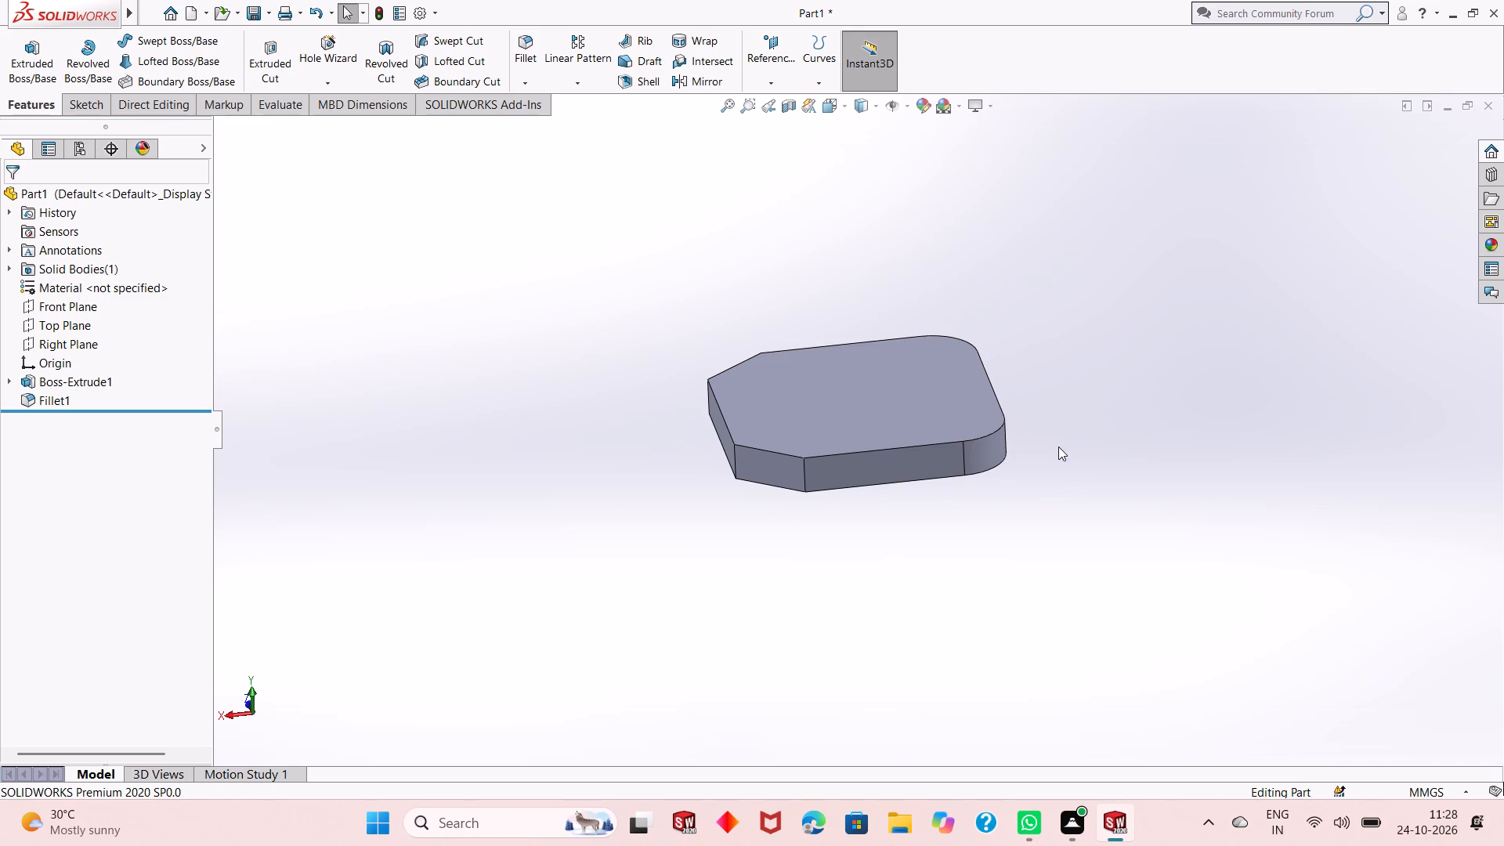
pyautogui.moveTo(1029, 422); pyautogui.dragTo(615, 385, button='middle')
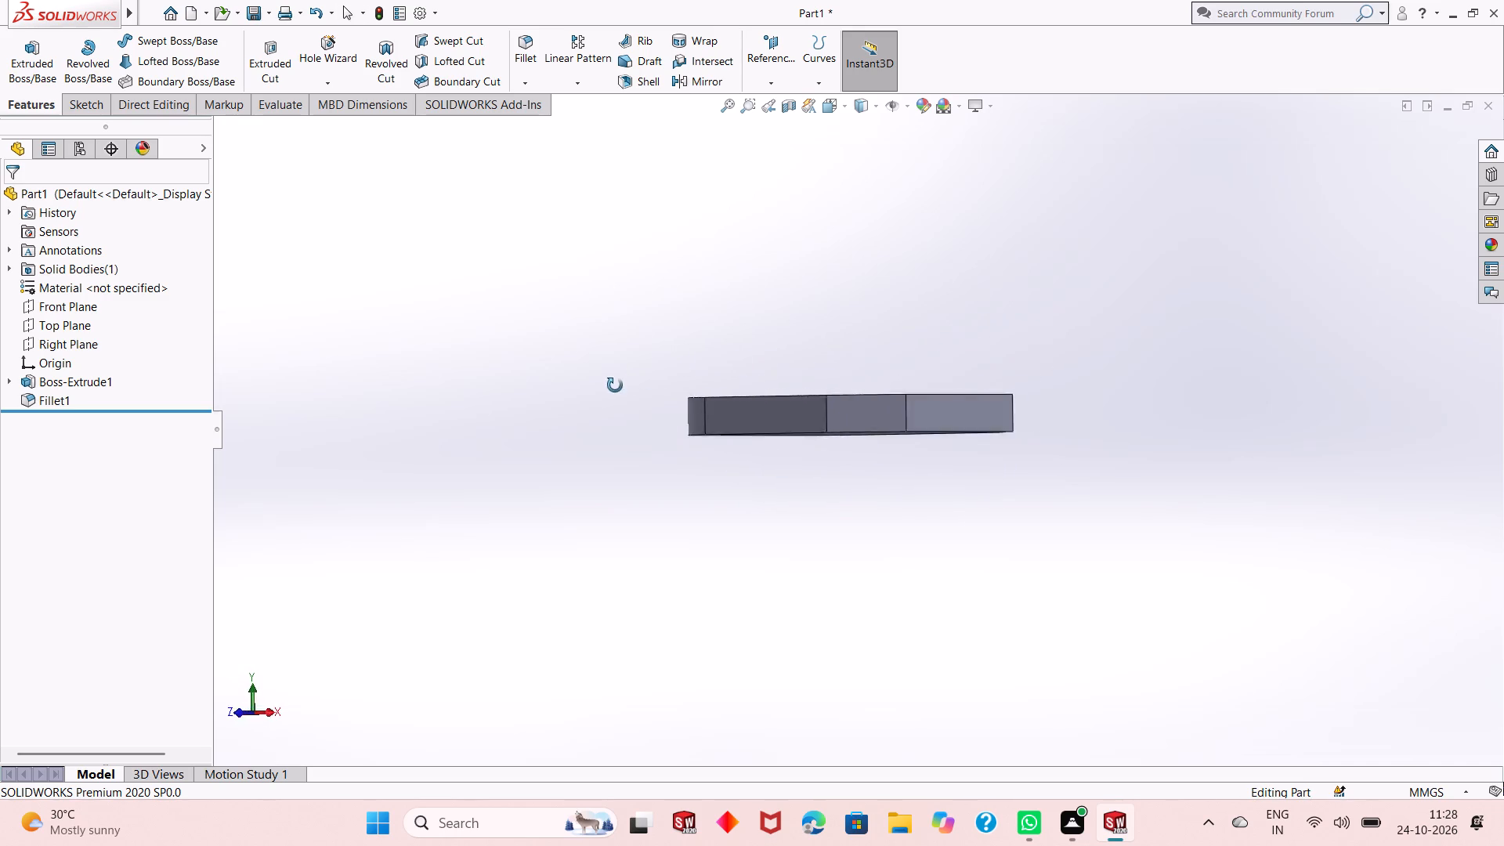
pyautogui.moveTo(615, 385); pyautogui.dragTo(627, 519, button='middle')
pyautogui.scroll(-2, 889, 355)
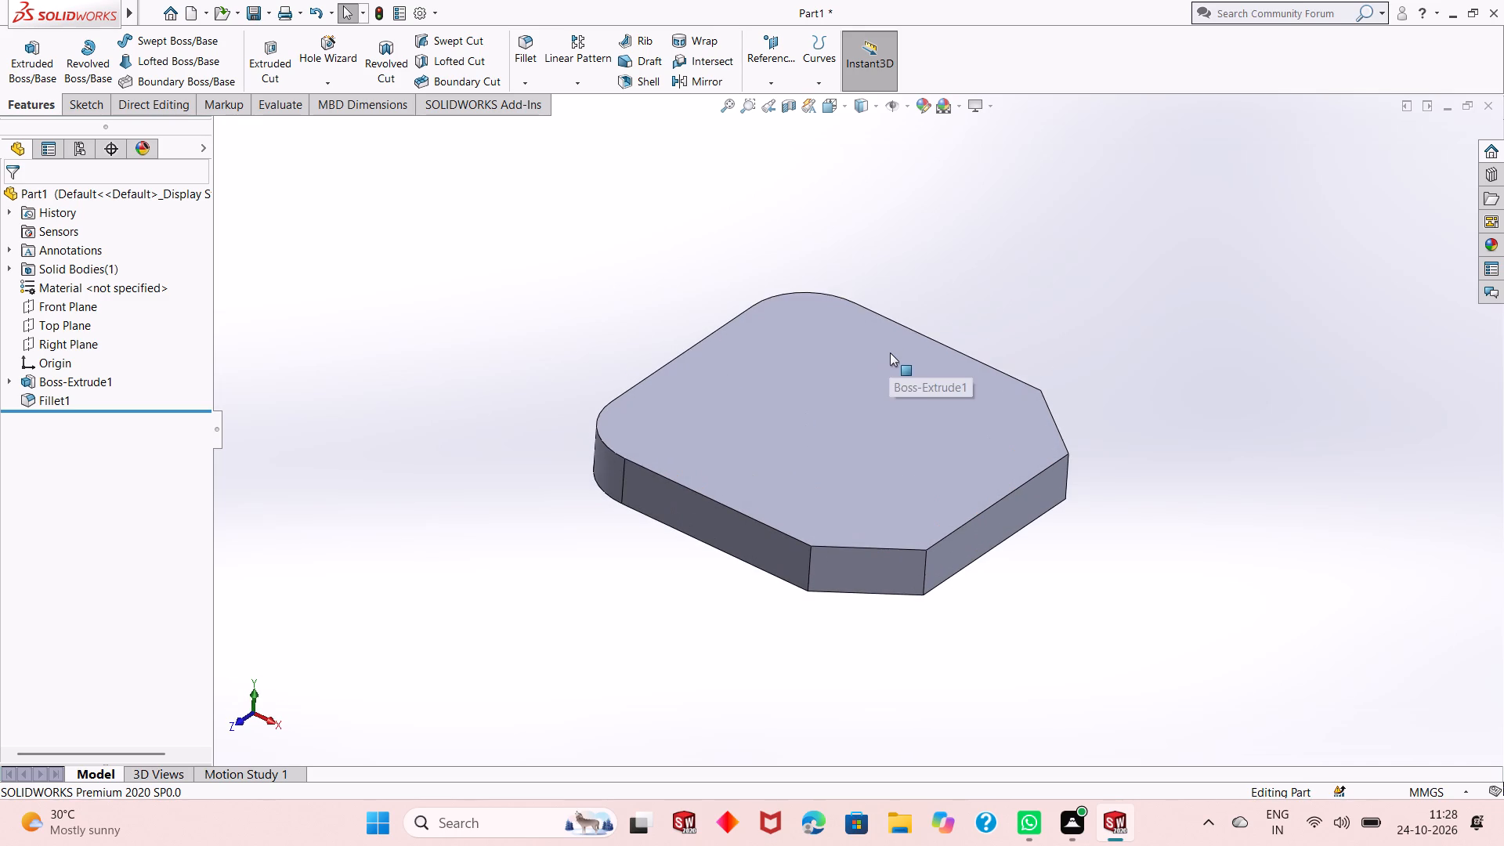
pyautogui.scroll(1, 855, 428)
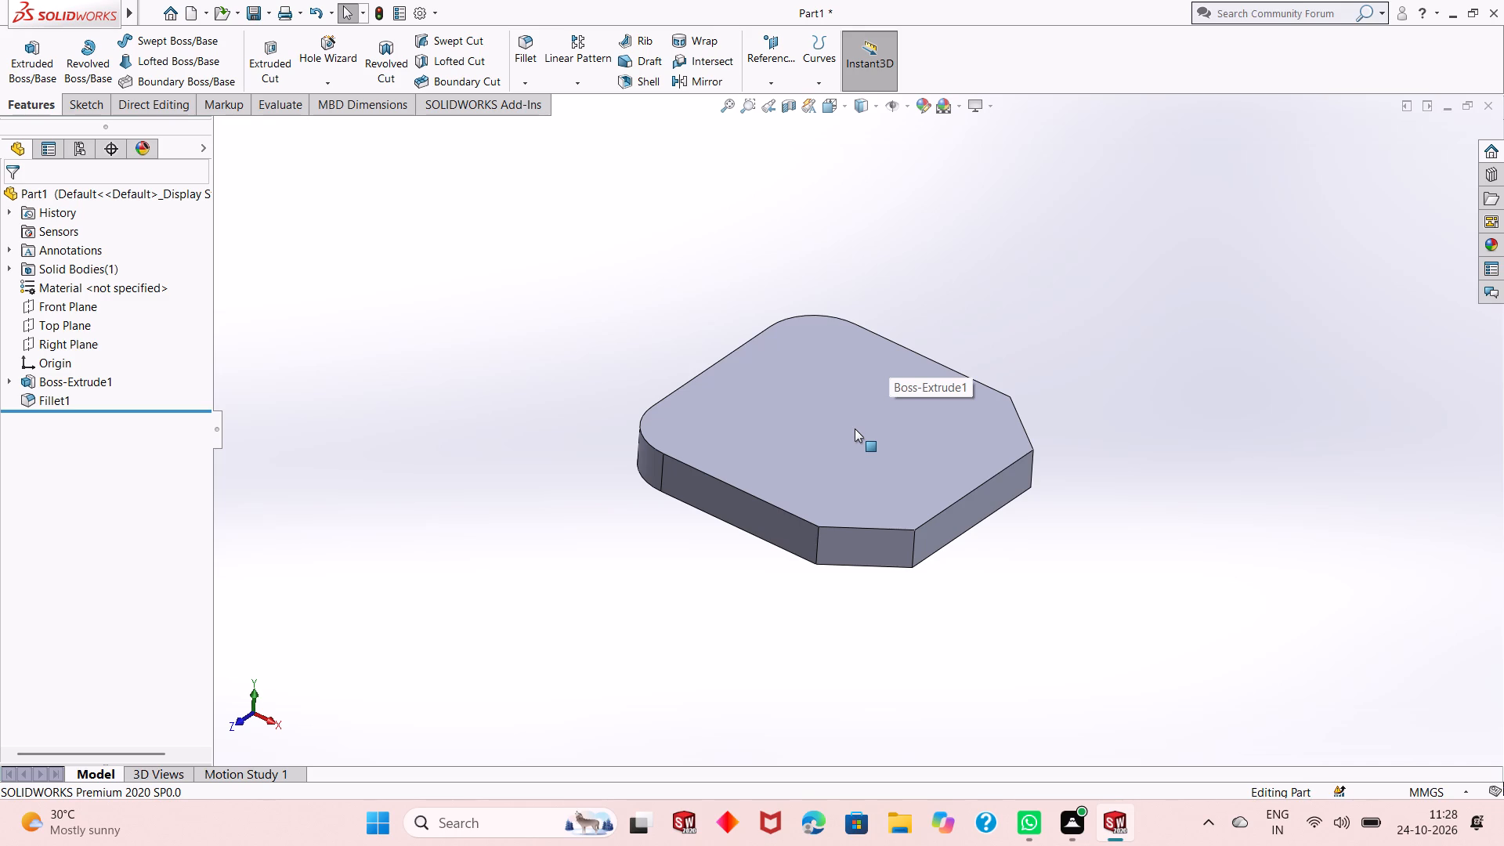
pyautogui.click(878, 484)
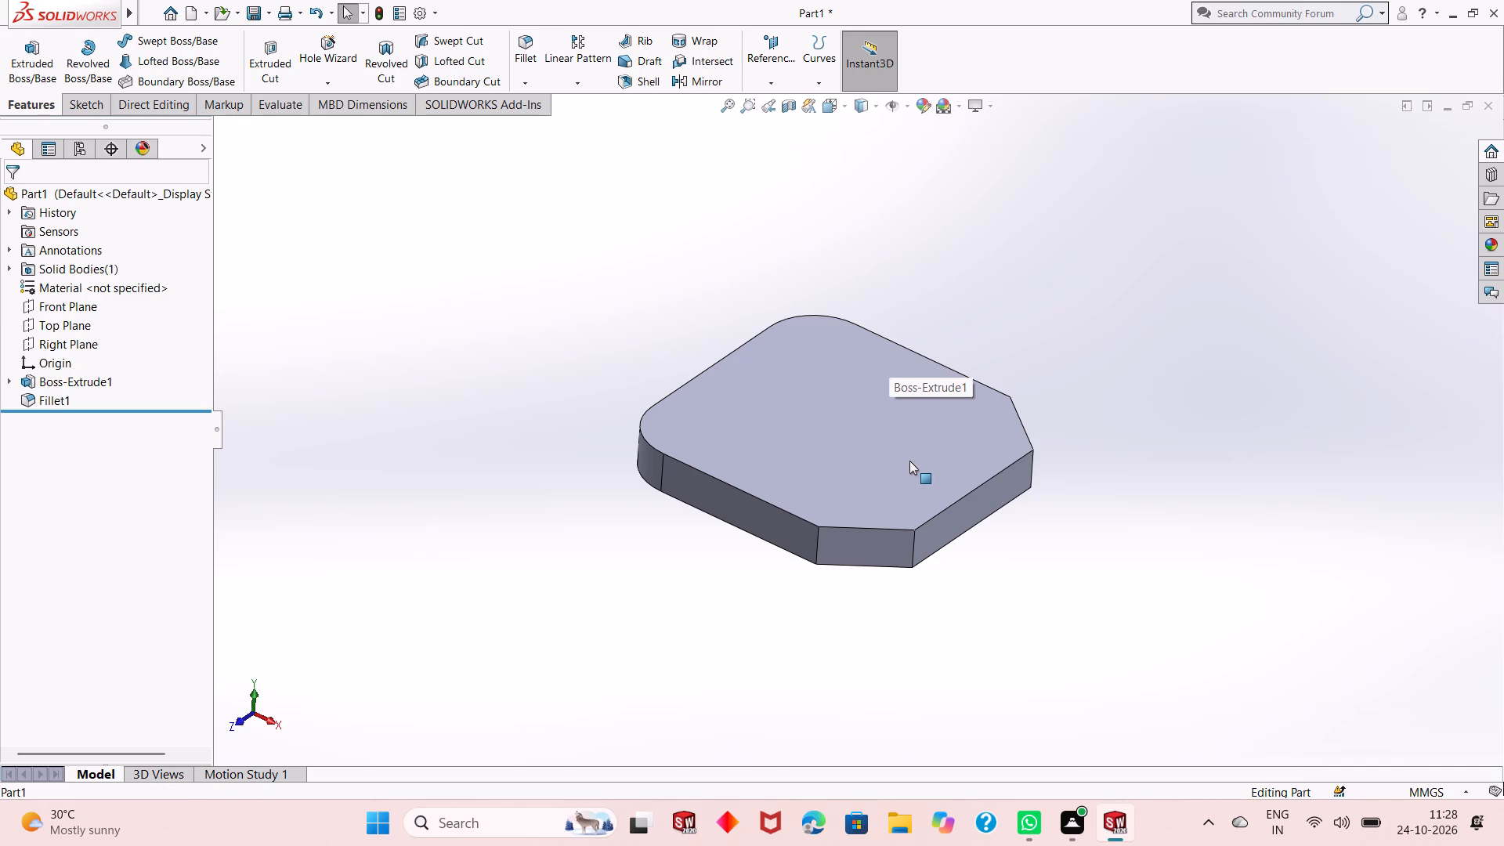
pyautogui.click(910, 456)
pyautogui.click(972, 414)
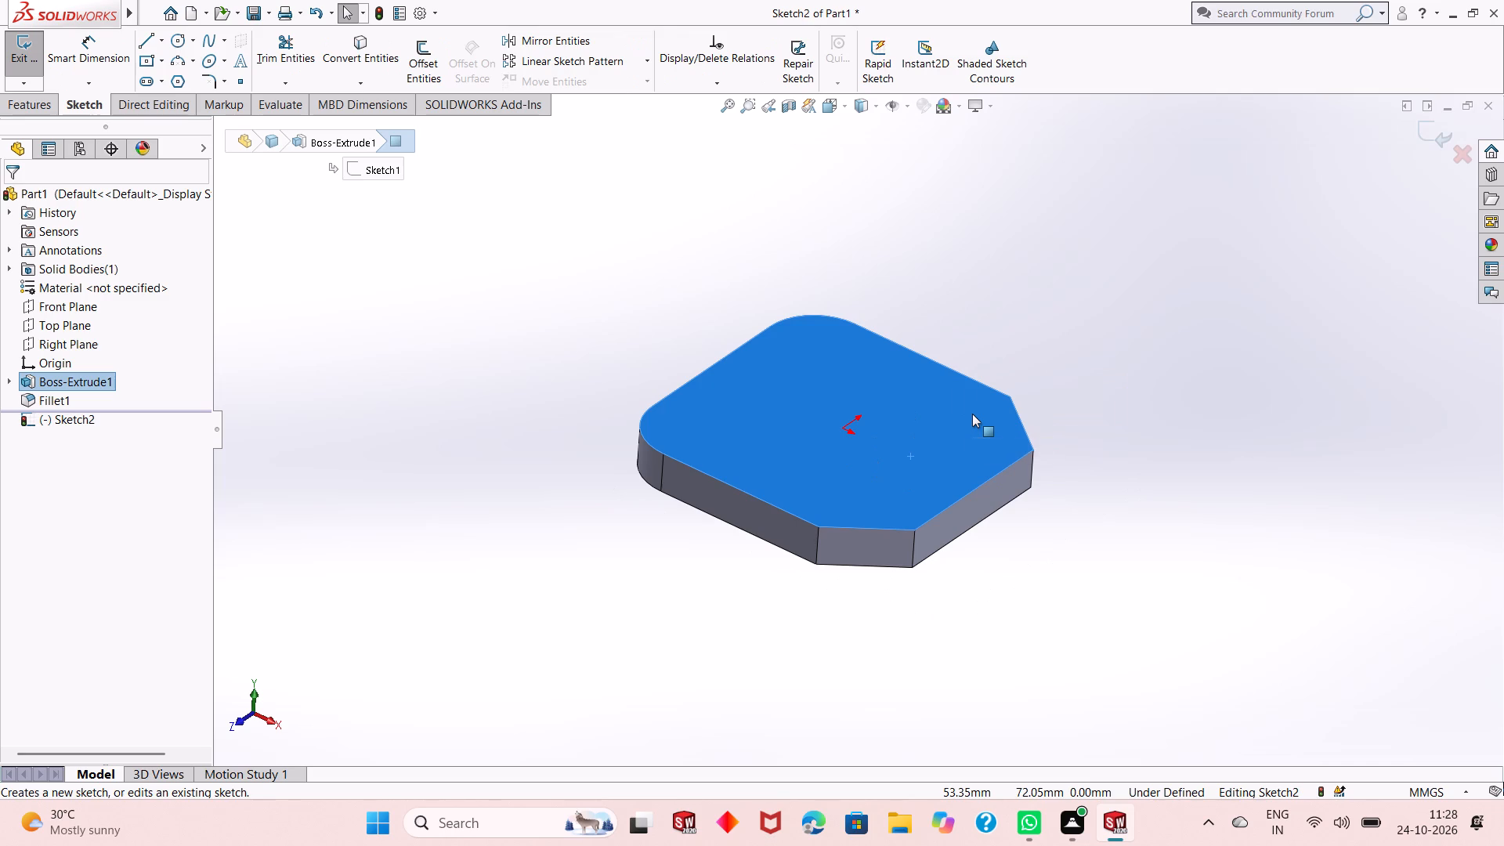
pyautogui.hotkey('ctrl', '6')
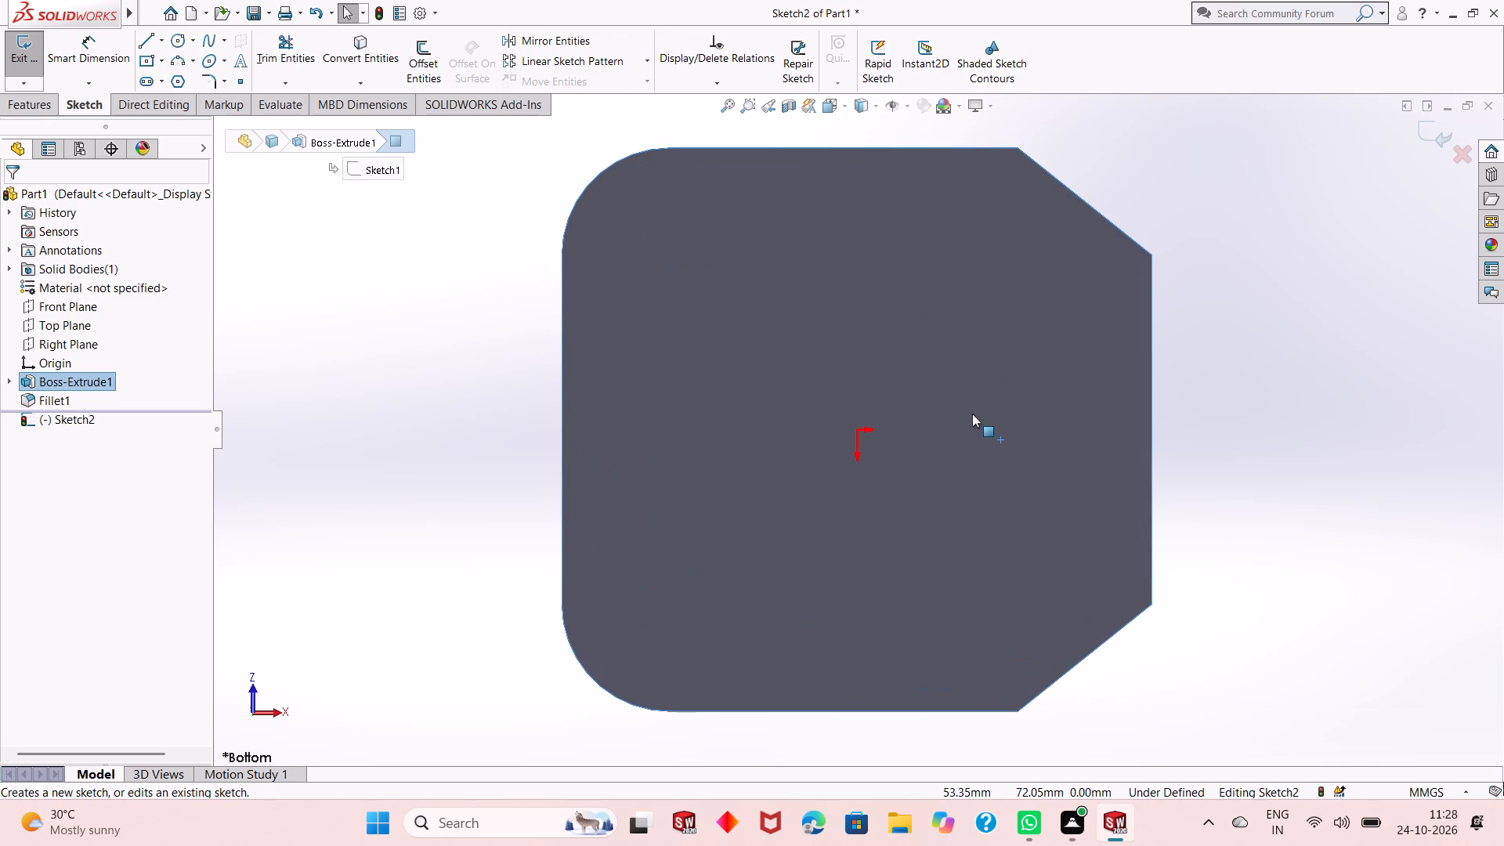
pyautogui.hotkey('ctrl', '8')
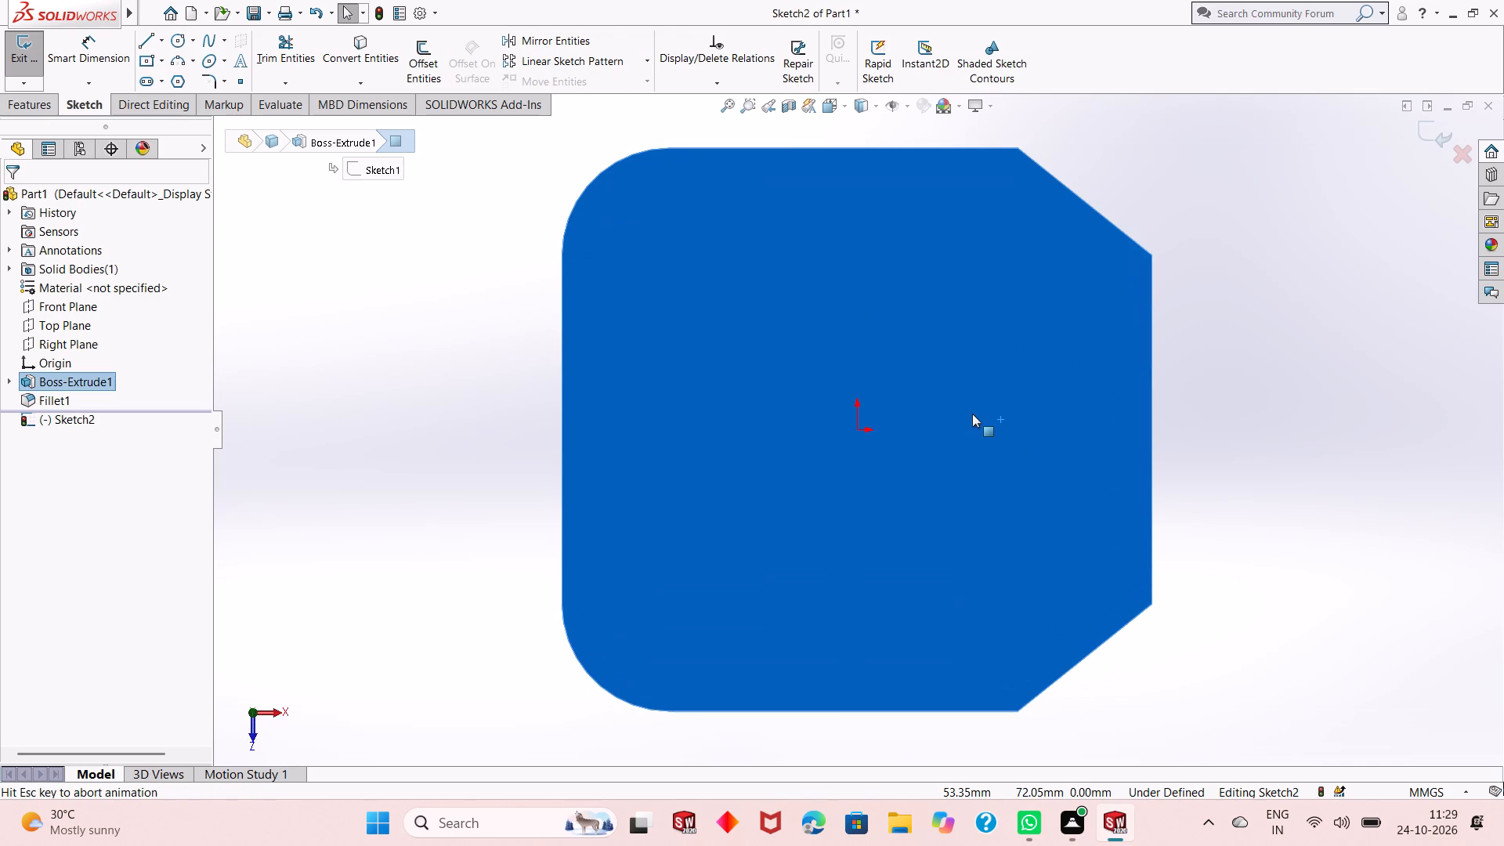
pyautogui.click(1353, 352)
pyautogui.scroll(1, 964, 498)
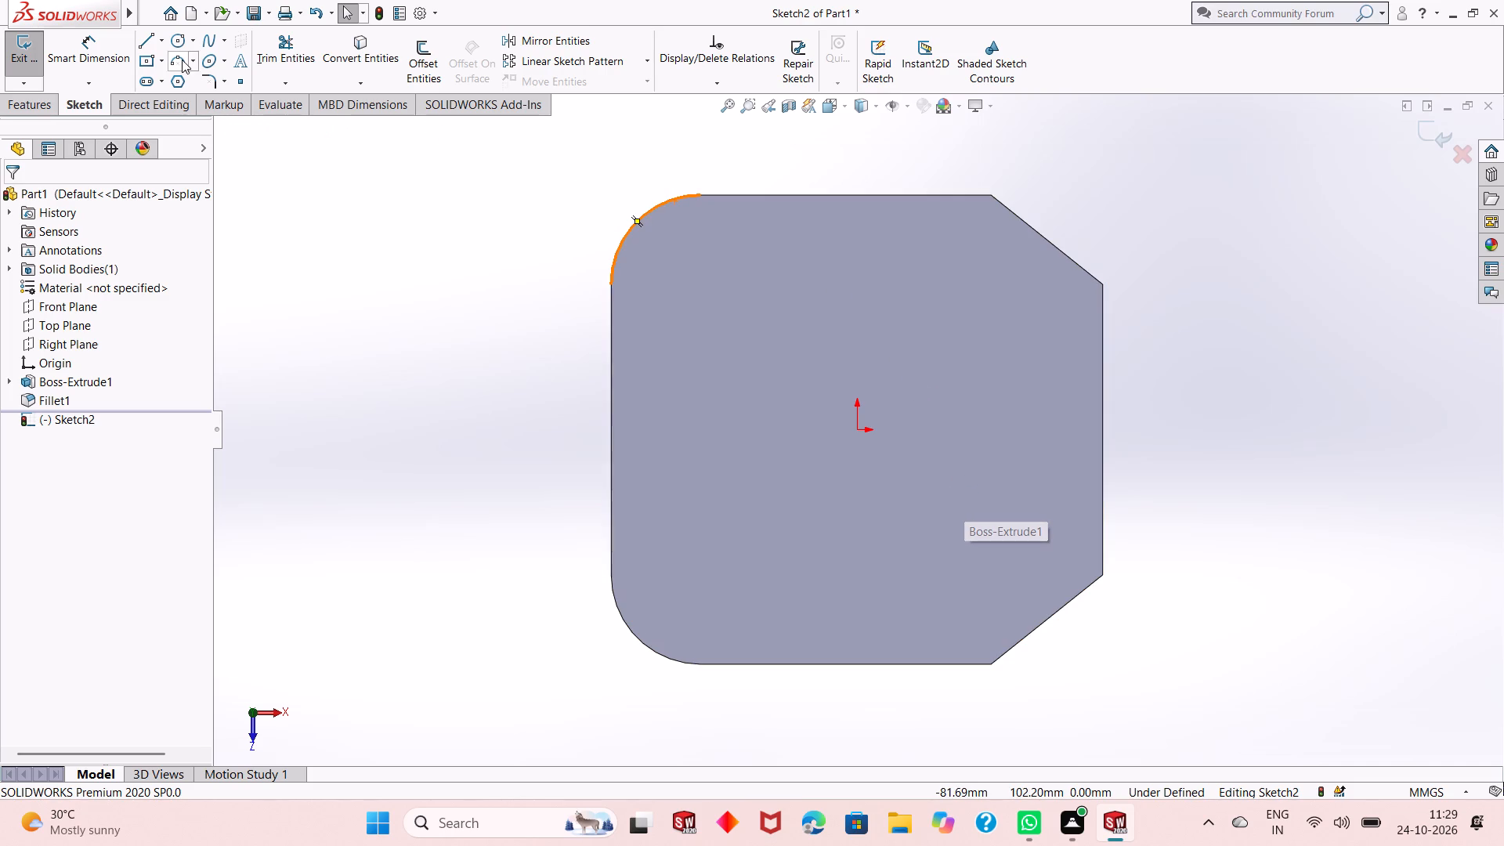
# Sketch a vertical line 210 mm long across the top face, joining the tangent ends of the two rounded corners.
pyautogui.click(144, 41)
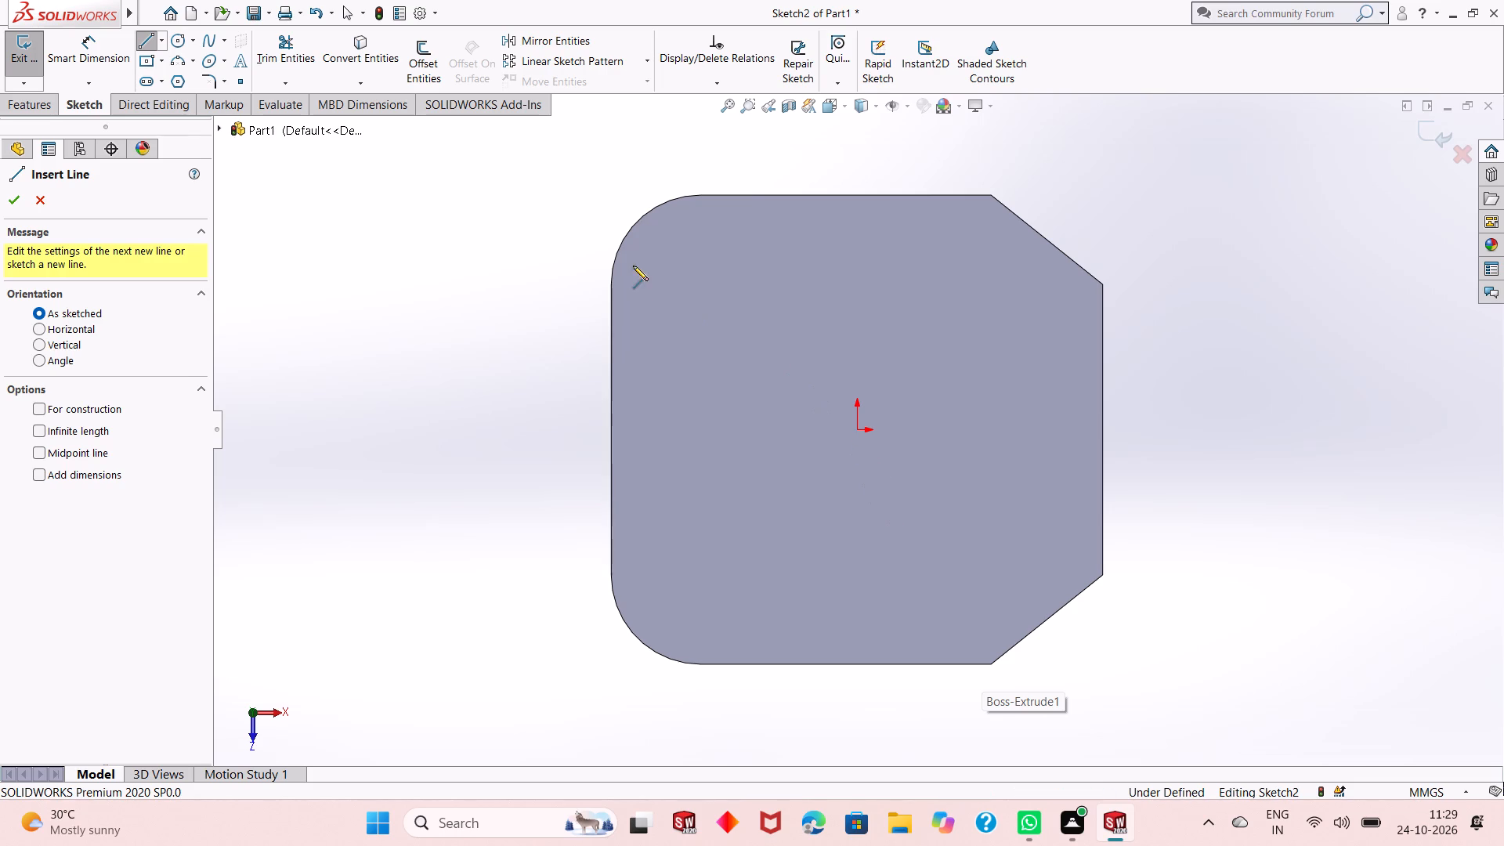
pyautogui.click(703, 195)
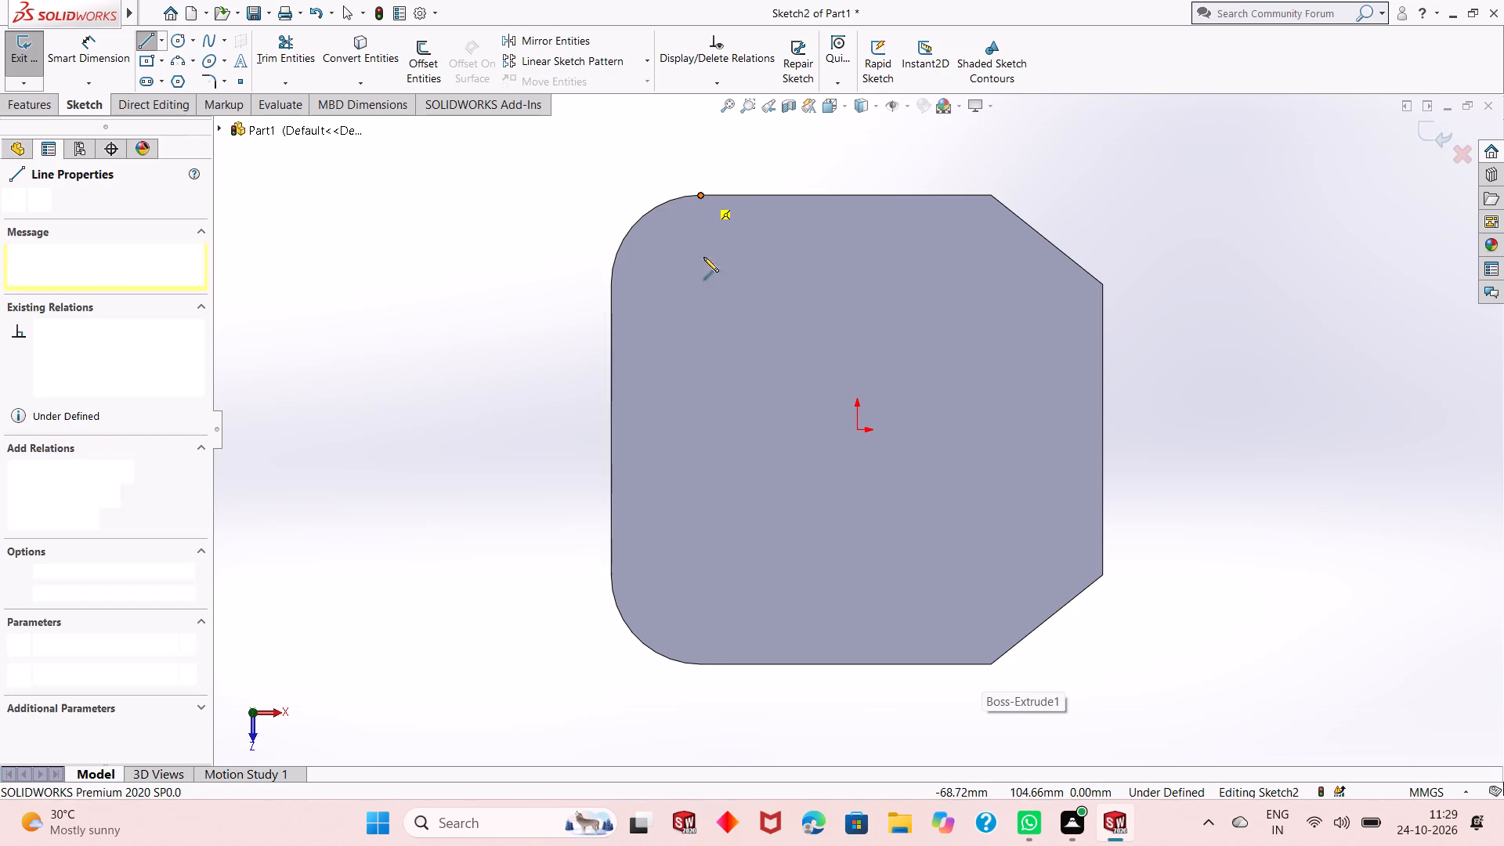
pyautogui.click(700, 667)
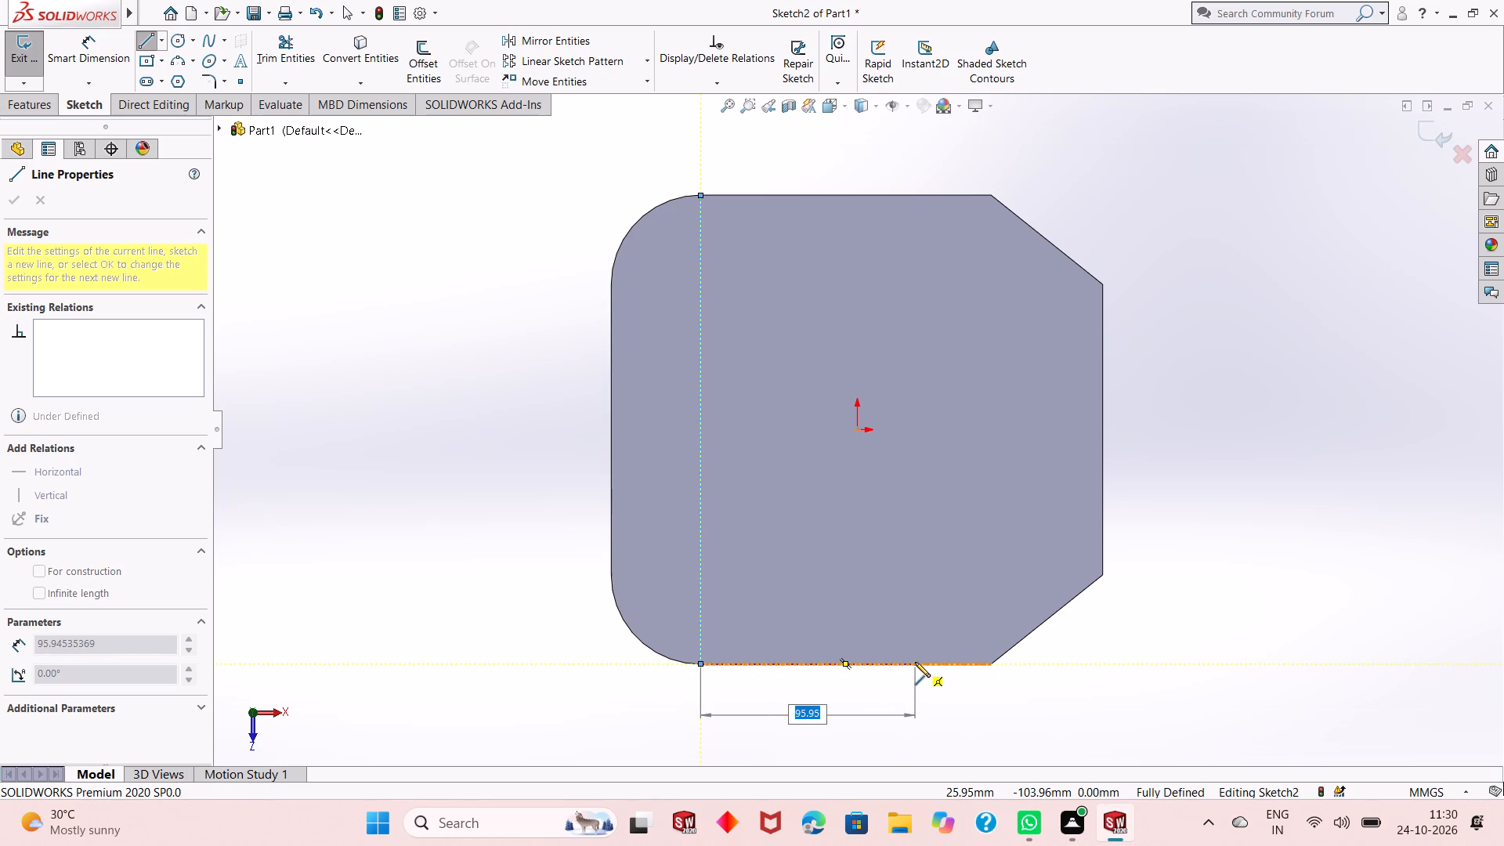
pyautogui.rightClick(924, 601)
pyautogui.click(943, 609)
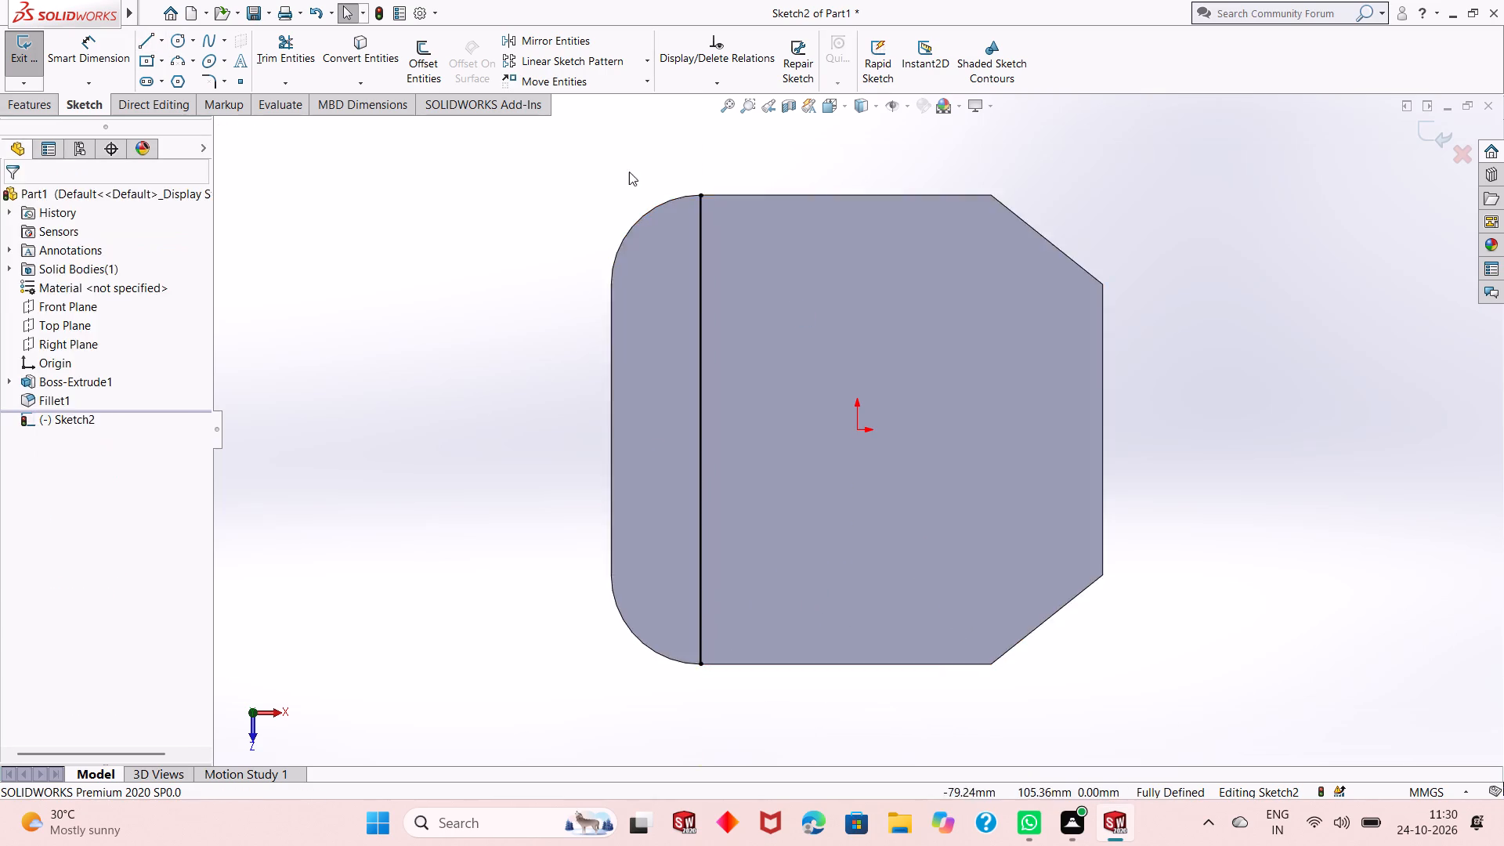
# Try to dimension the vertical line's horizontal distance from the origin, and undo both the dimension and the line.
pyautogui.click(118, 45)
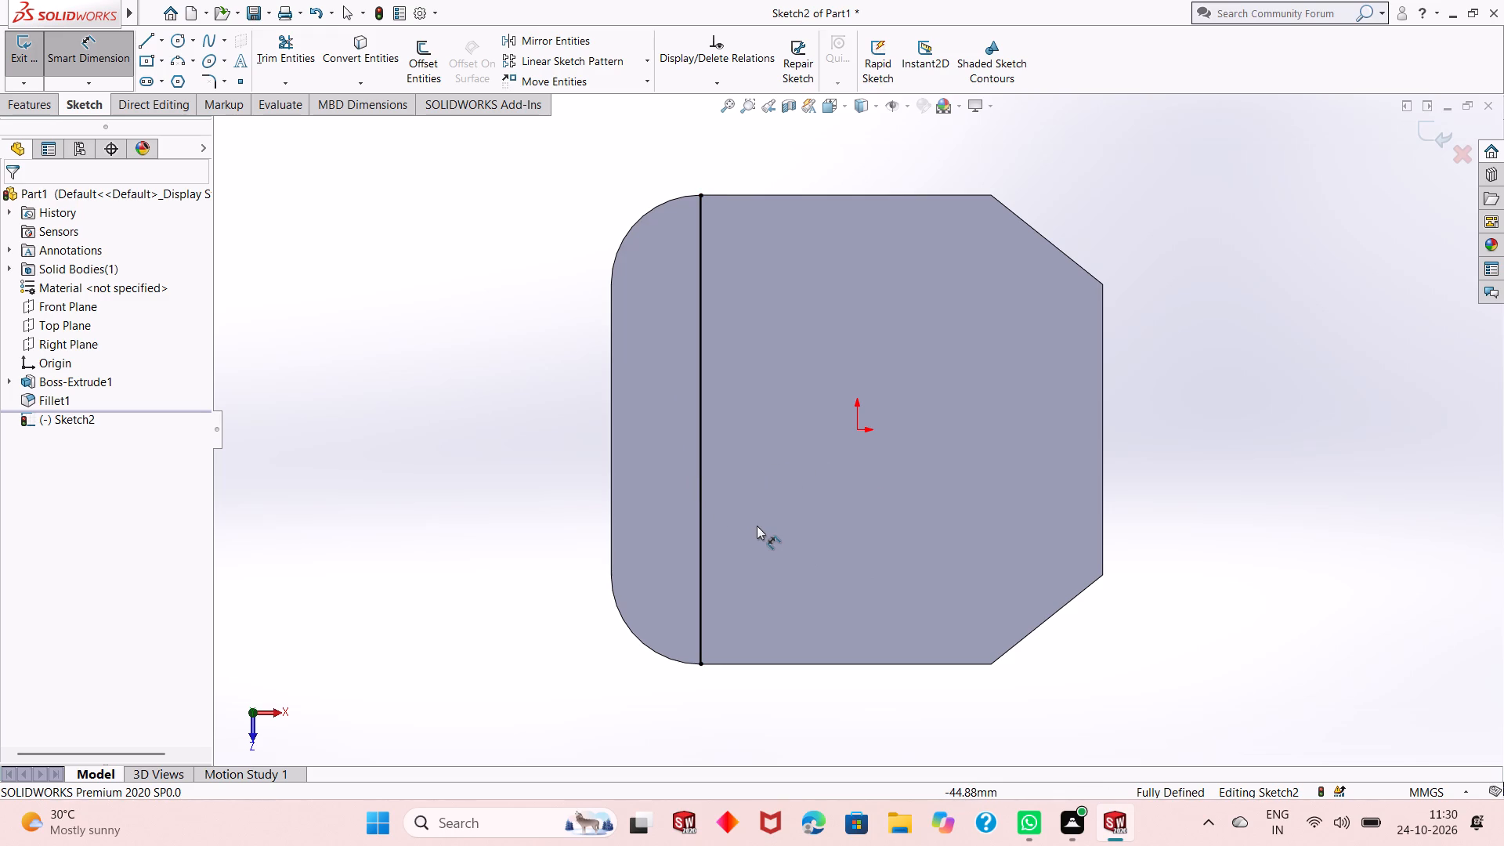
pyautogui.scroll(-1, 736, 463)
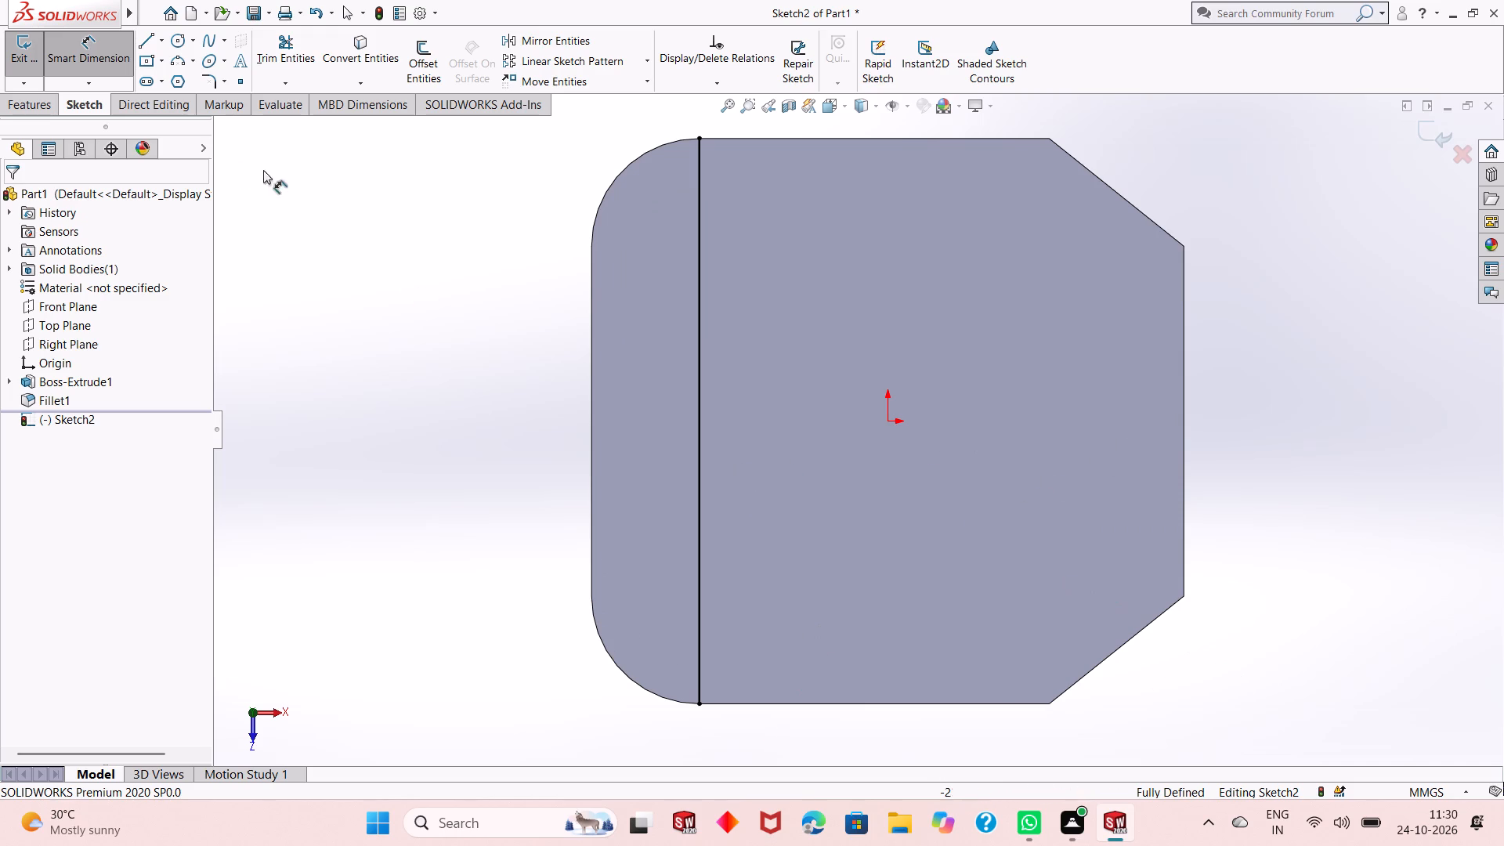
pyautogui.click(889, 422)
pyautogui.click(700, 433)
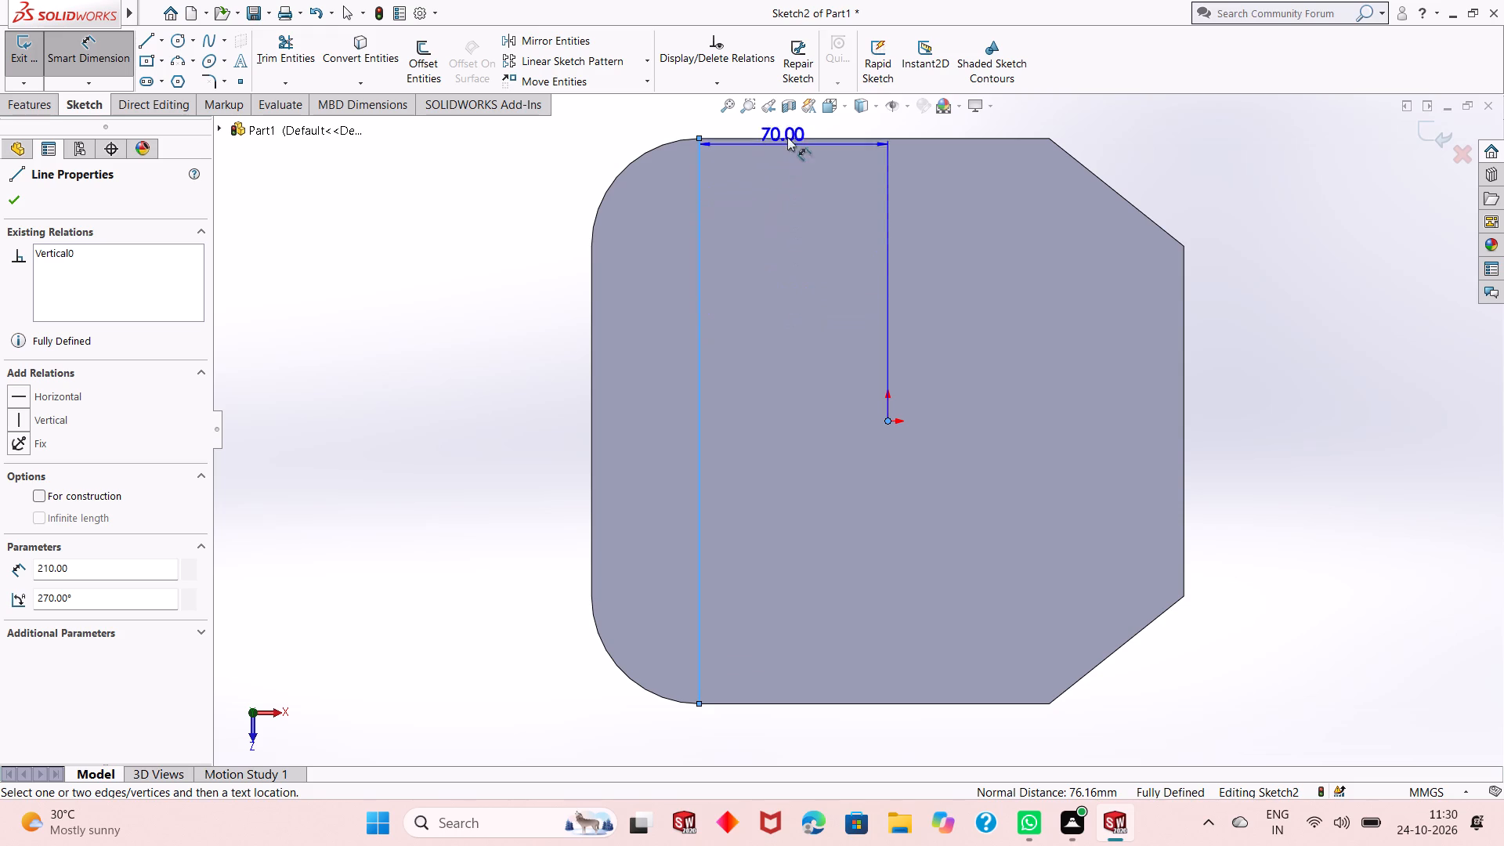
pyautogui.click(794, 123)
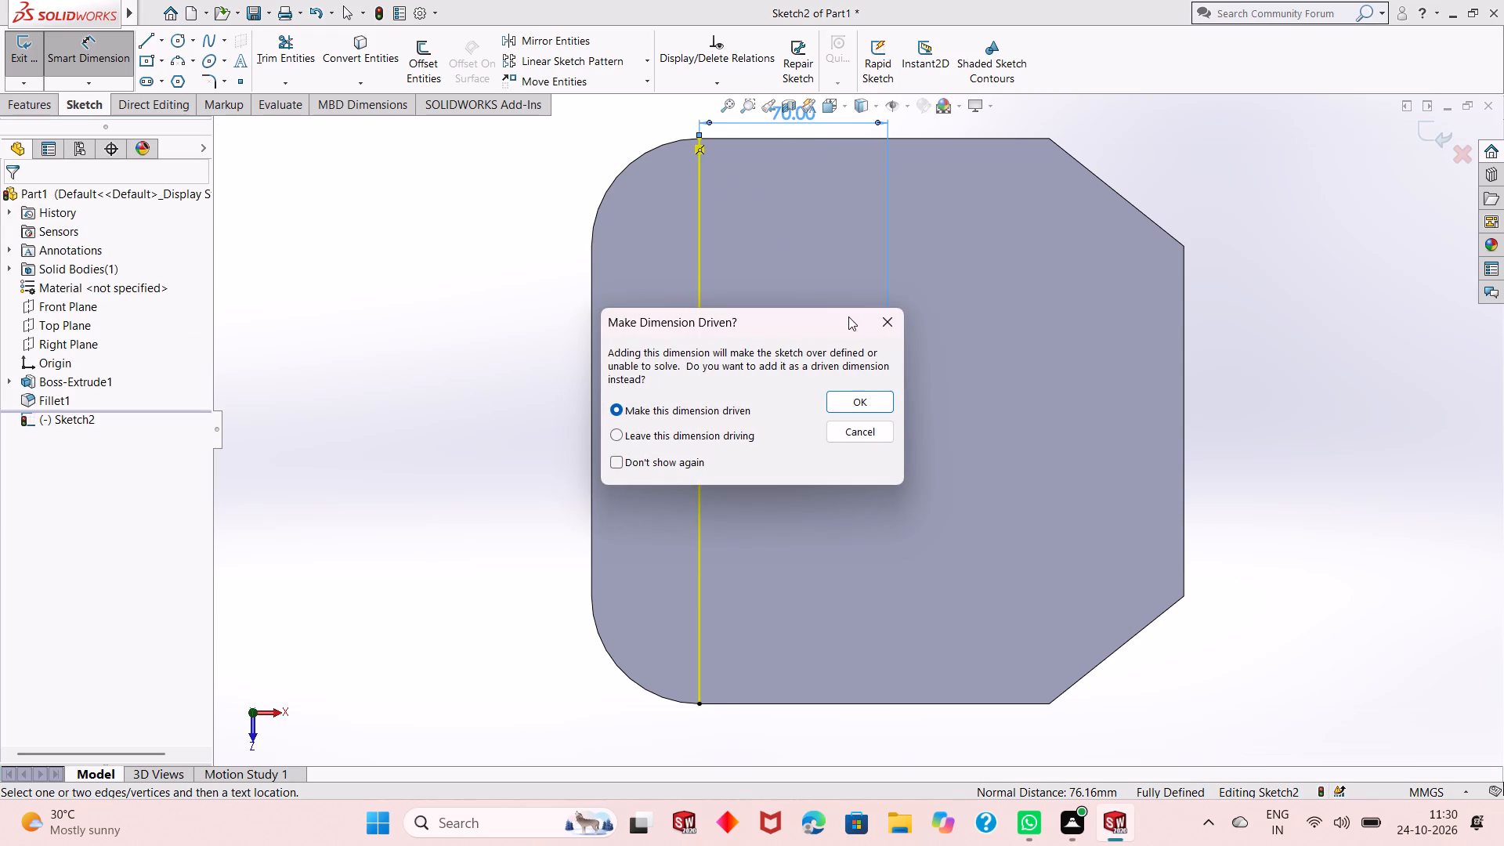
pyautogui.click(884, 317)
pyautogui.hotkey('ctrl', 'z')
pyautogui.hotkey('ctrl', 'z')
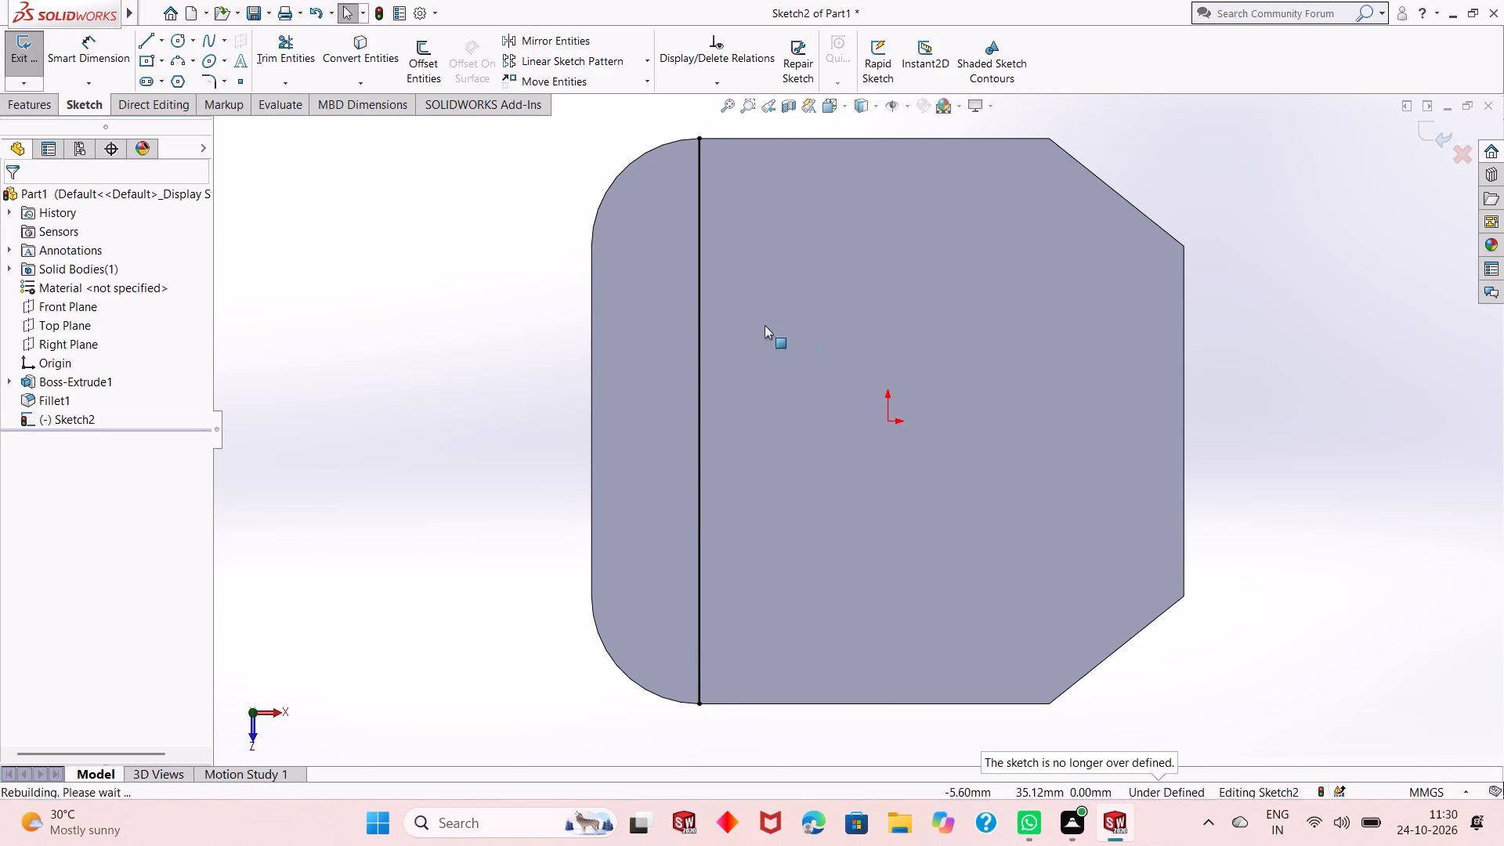
# Sketch a vertical line about 219 mm long through the two rounded corners, extending slightly past the plate at both ends.
pyautogui.click(142, 38)
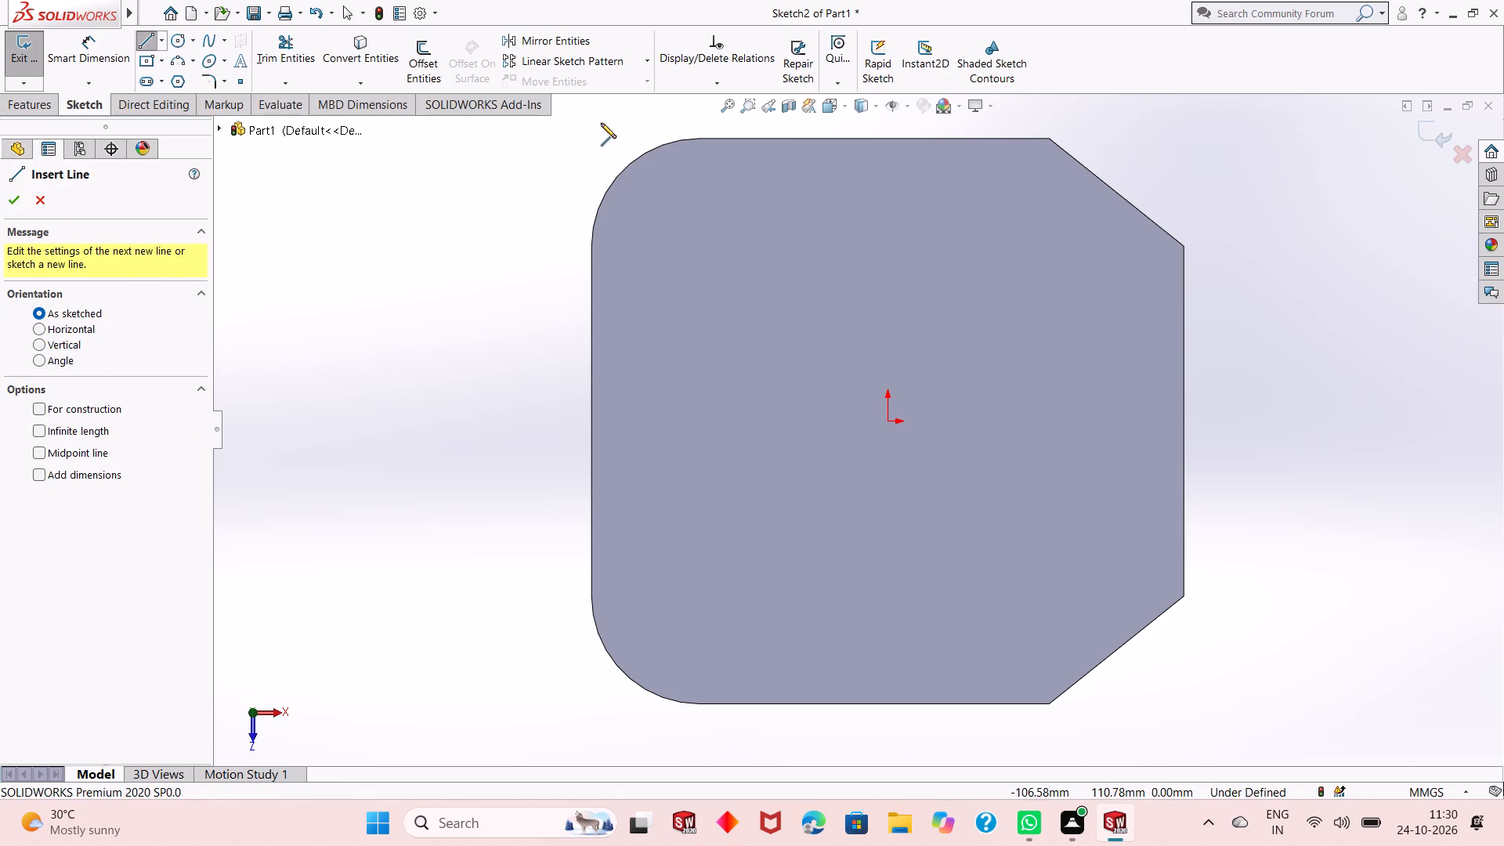
pyautogui.click(651, 128)
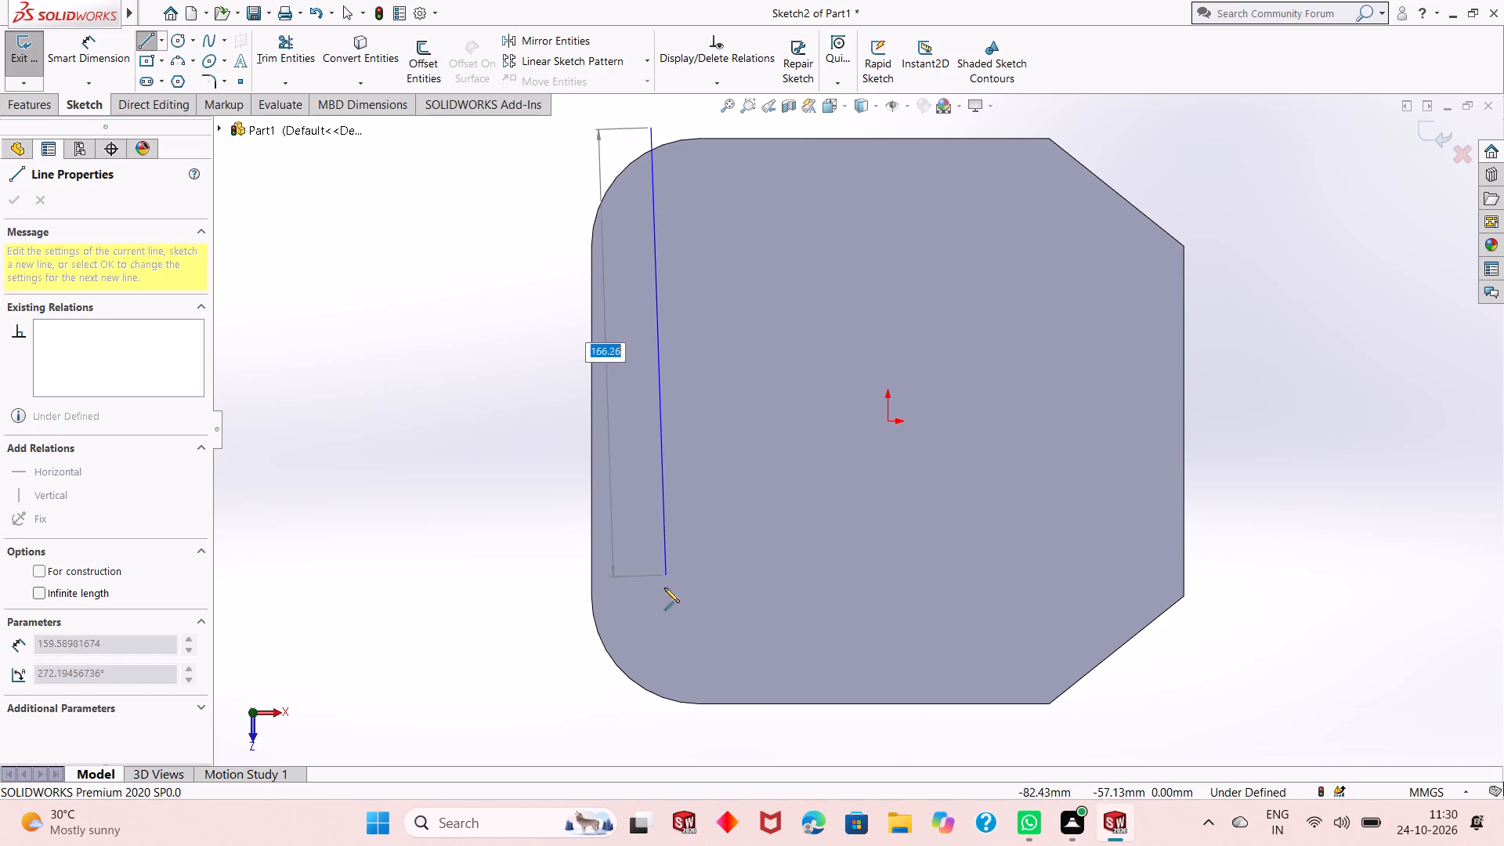
pyautogui.click(653, 717)
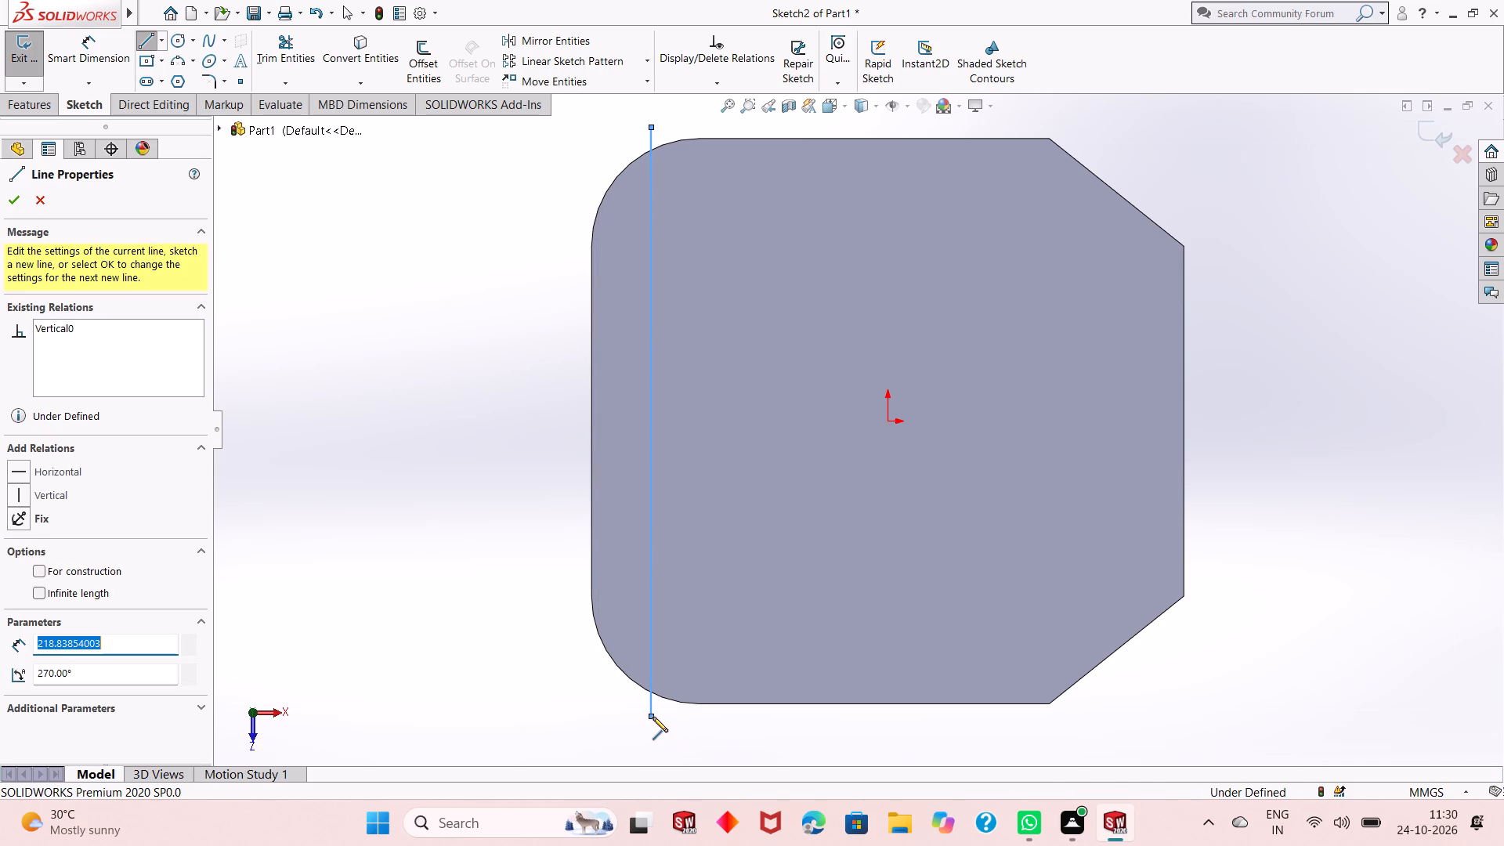
# Dimension the vertical line's horizontal distance from the origin as 75 mm.
pyautogui.rightClick(653, 717)
pyautogui.click(715, 630)
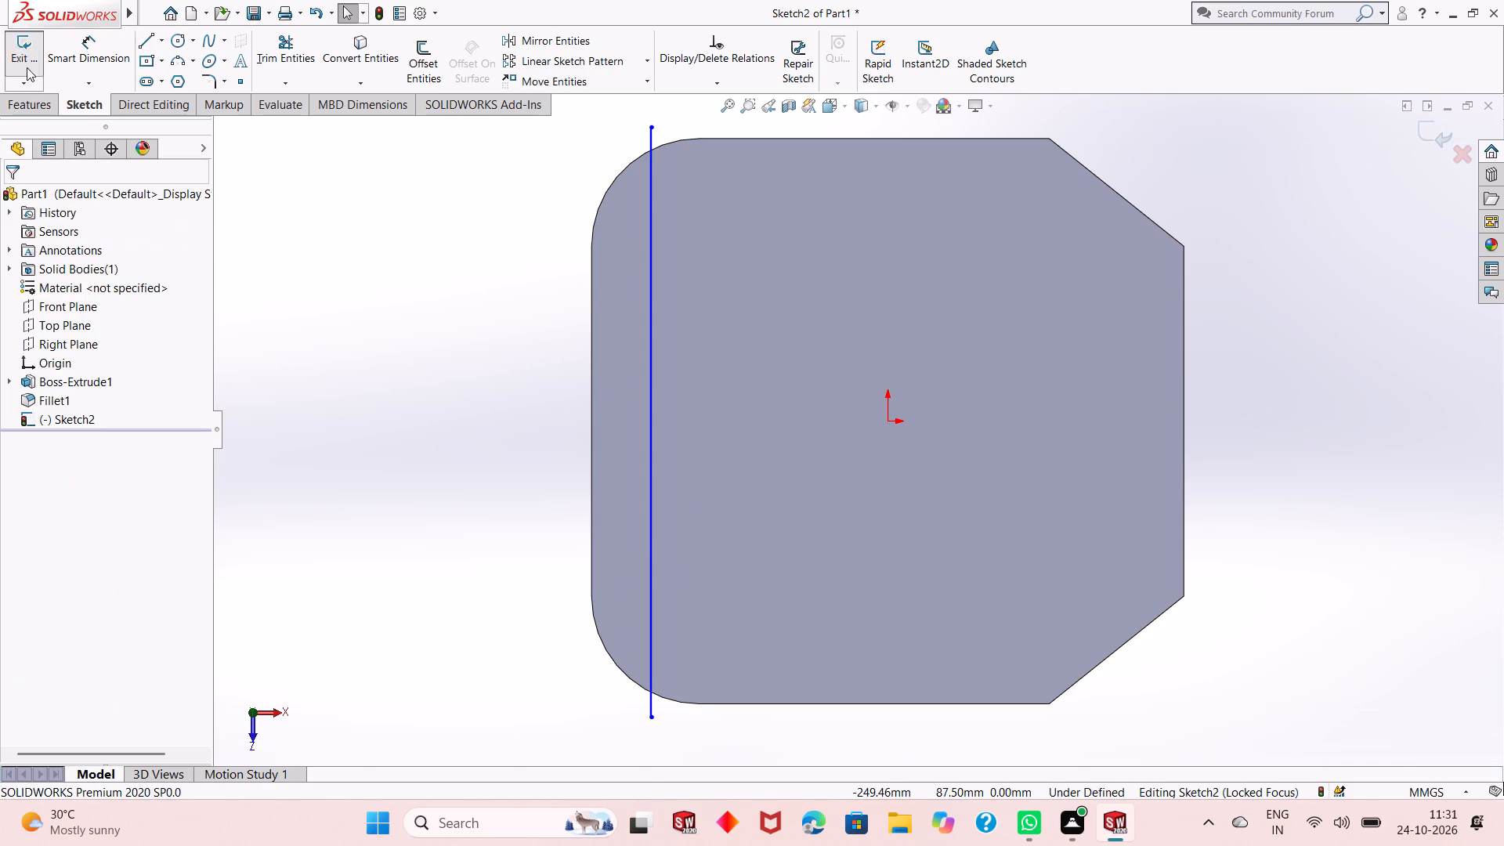
pyautogui.click(89, 44)
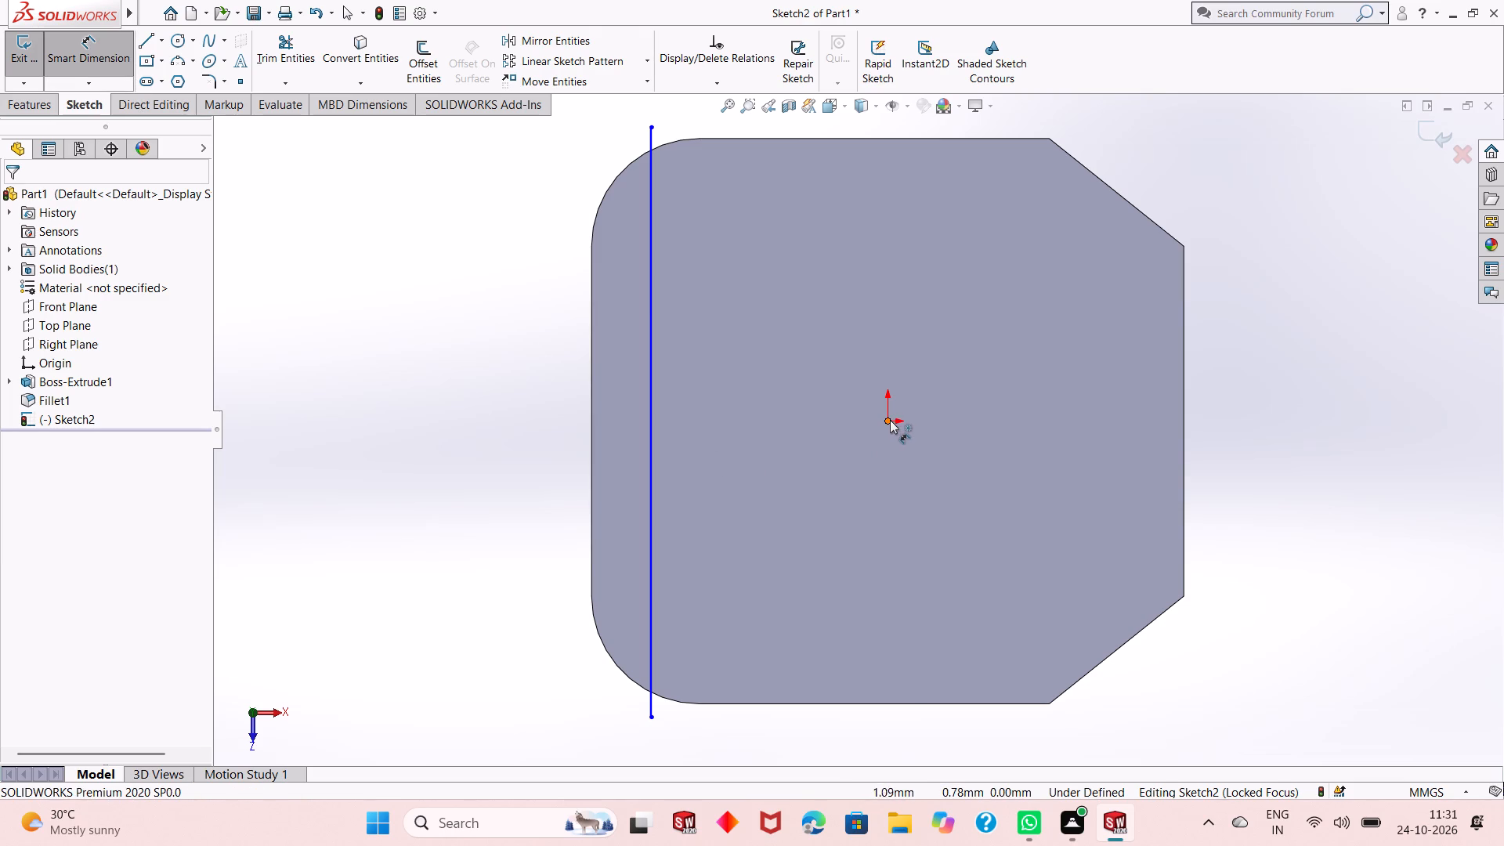
pyautogui.click(890, 420)
pyautogui.click(651, 464)
pyautogui.click(754, 123)
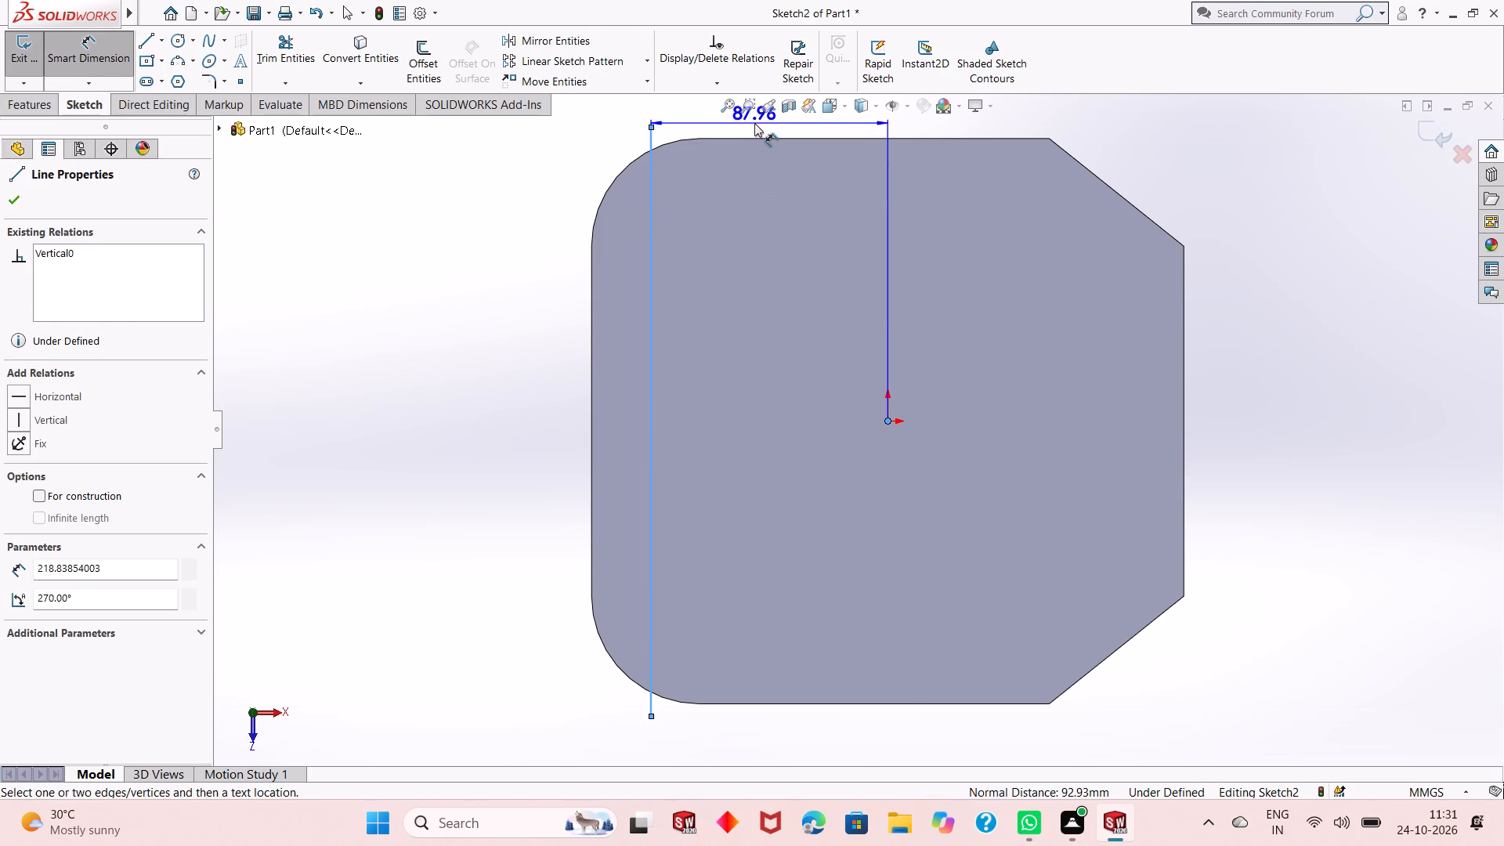
pyautogui.write('75')
pyautogui.press('Return')
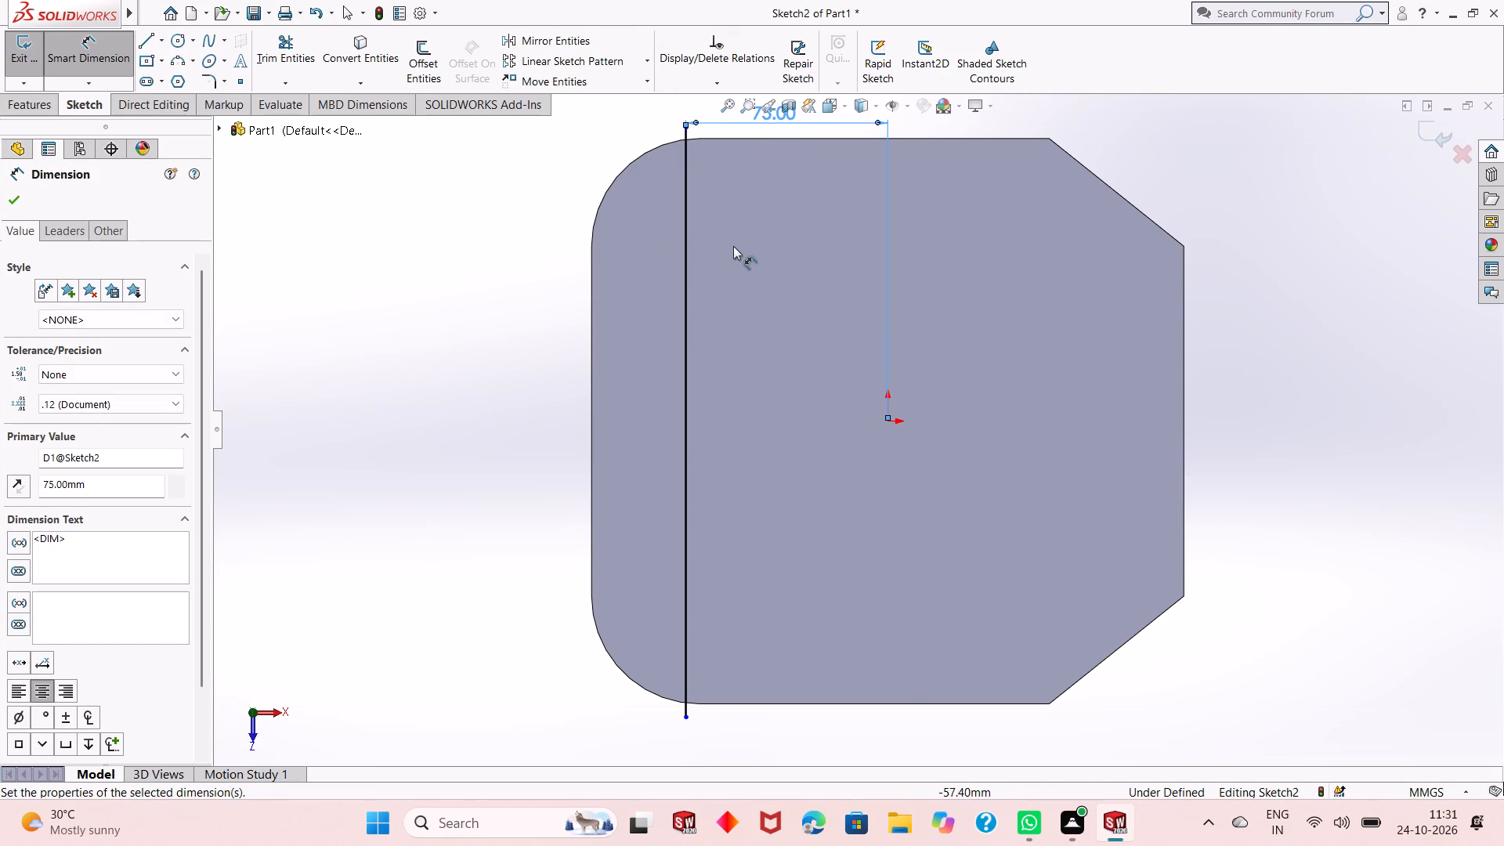
pyautogui.rightClick(317, 171)
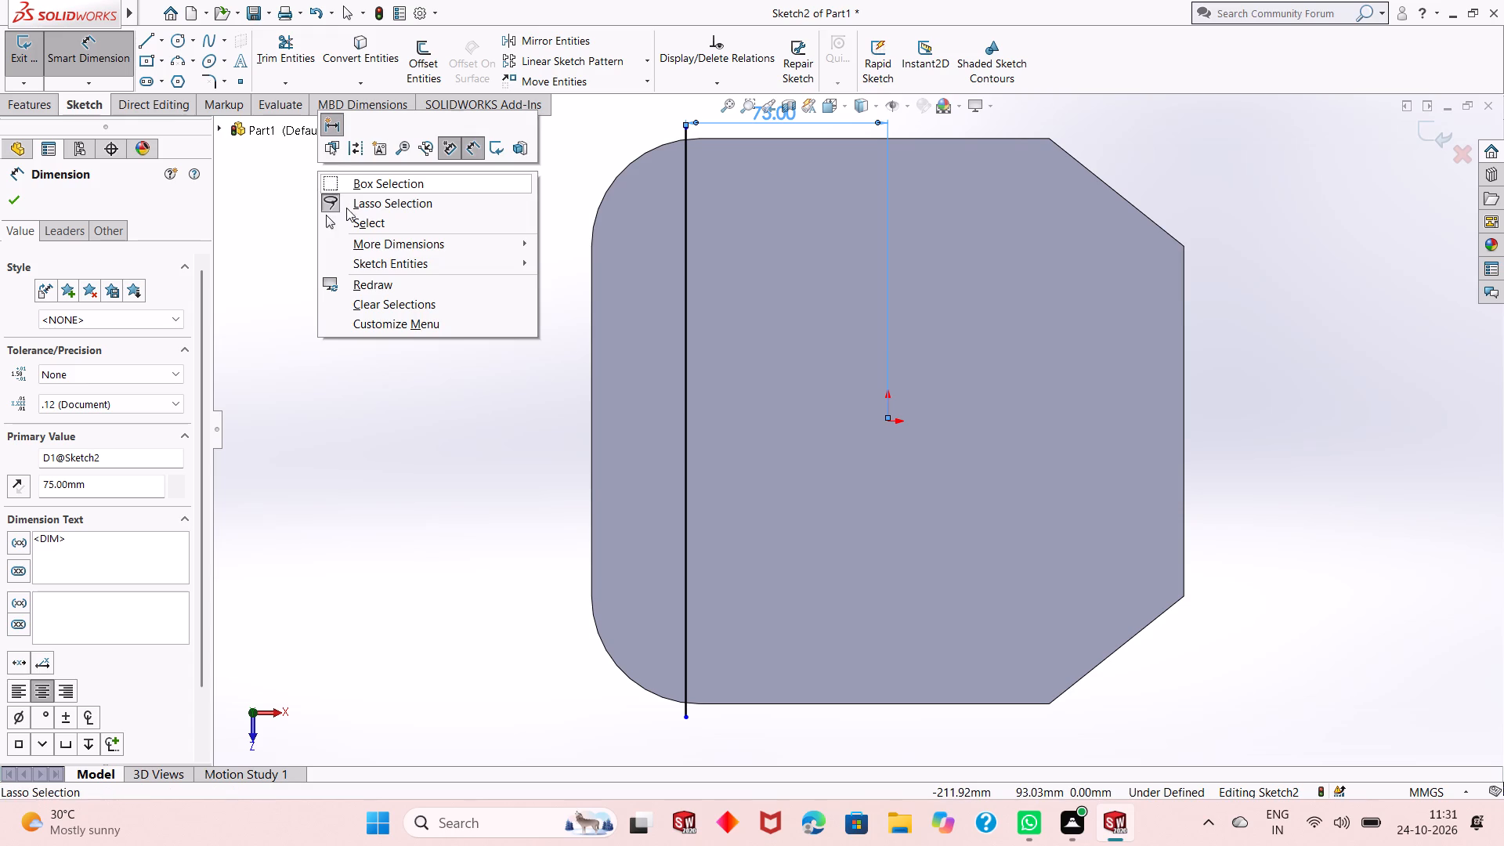
pyautogui.click(351, 223)
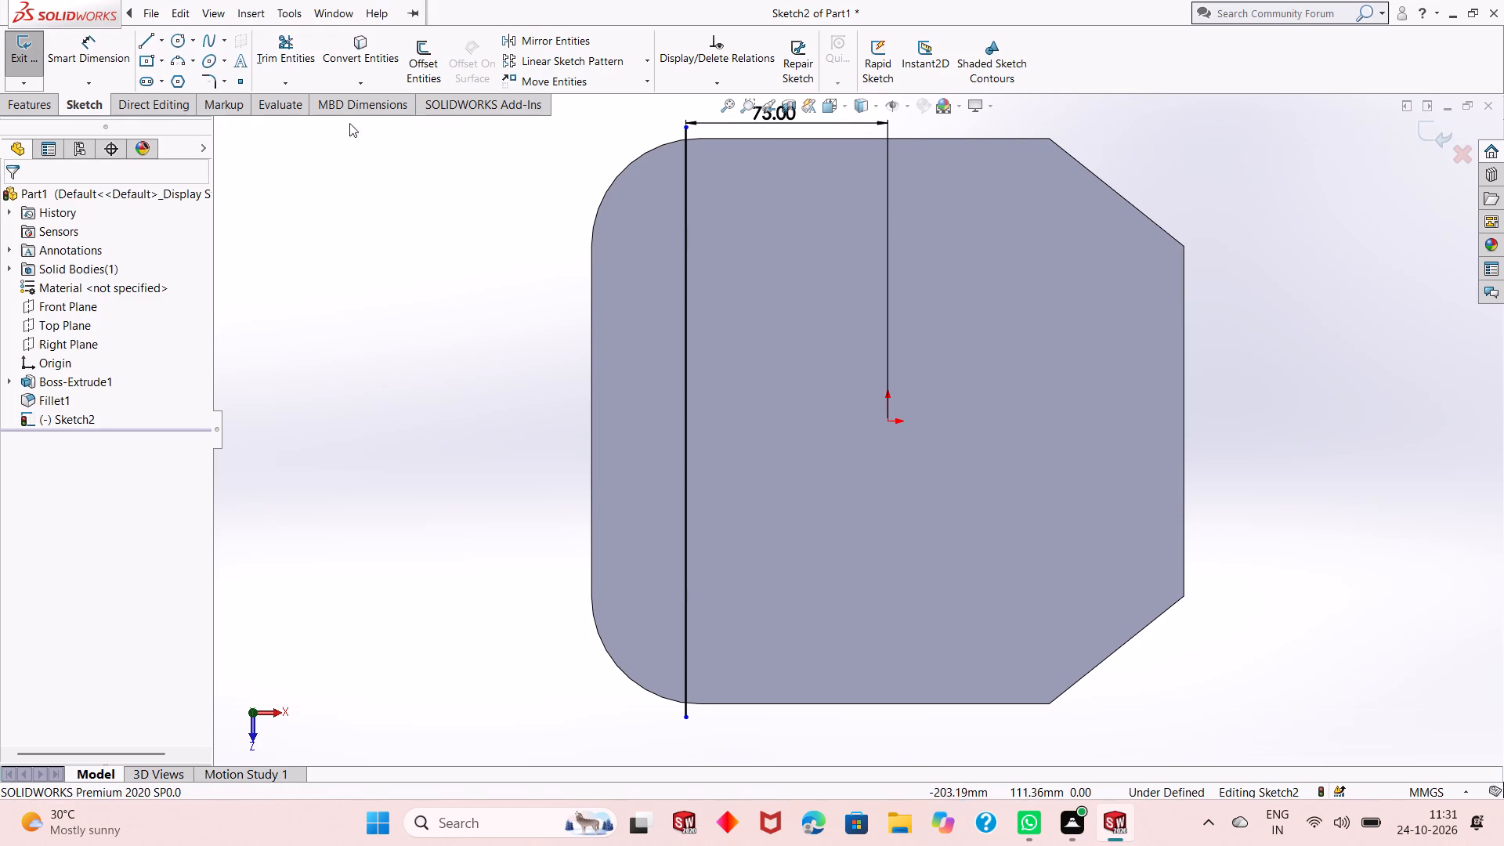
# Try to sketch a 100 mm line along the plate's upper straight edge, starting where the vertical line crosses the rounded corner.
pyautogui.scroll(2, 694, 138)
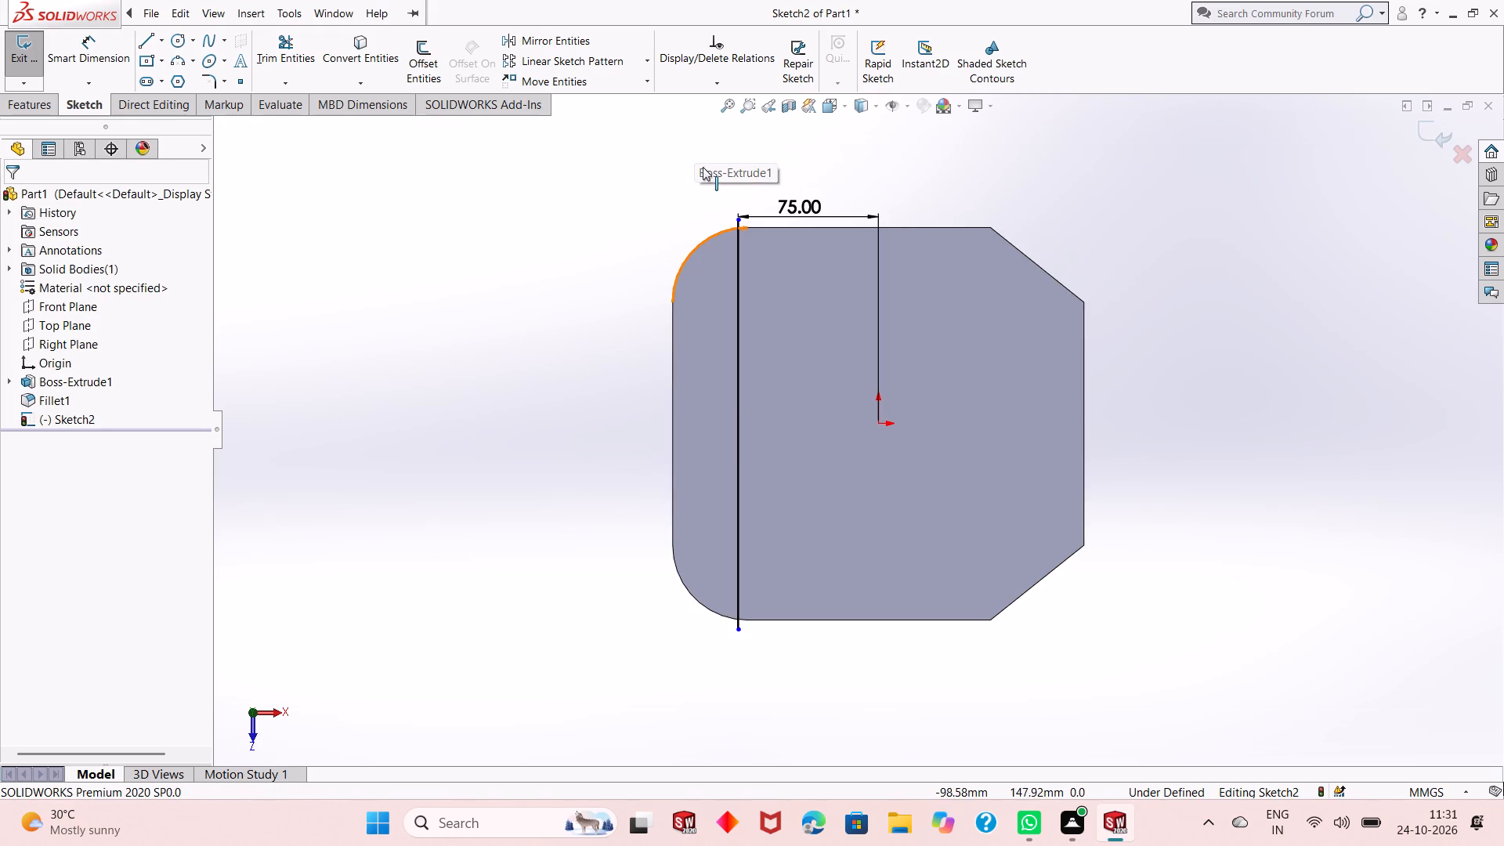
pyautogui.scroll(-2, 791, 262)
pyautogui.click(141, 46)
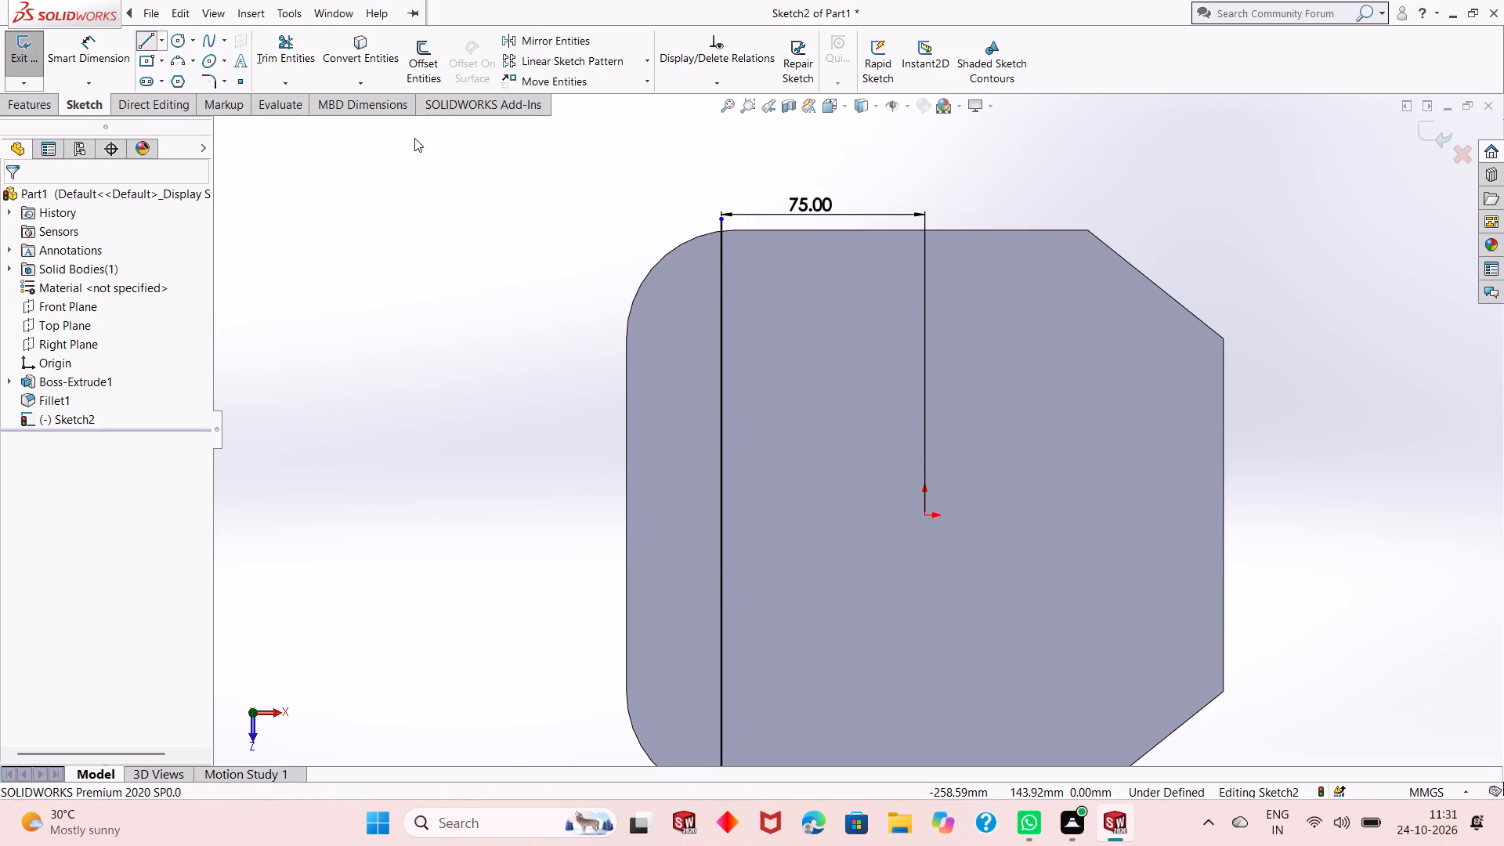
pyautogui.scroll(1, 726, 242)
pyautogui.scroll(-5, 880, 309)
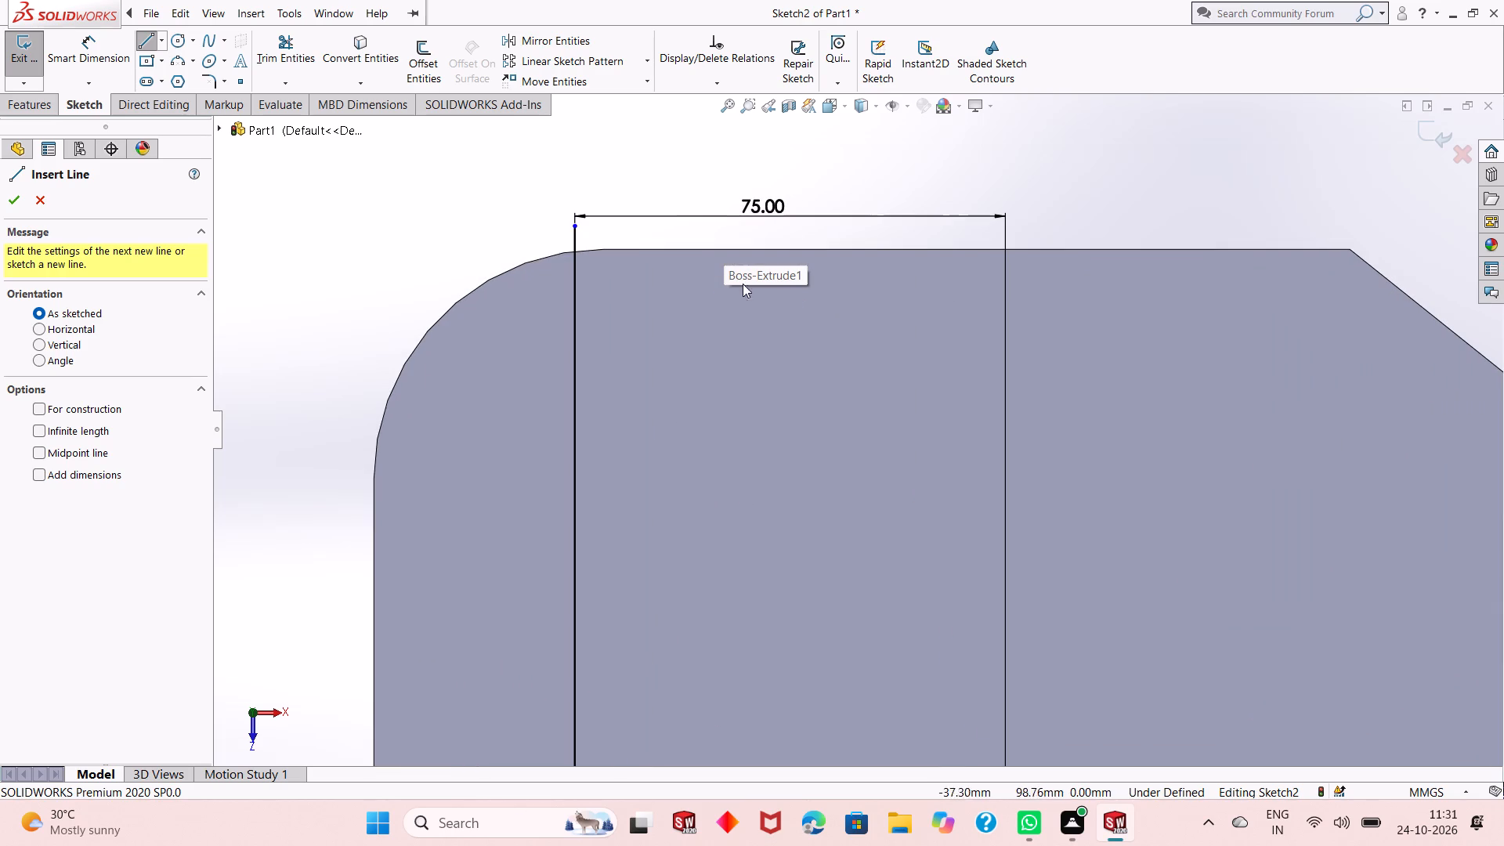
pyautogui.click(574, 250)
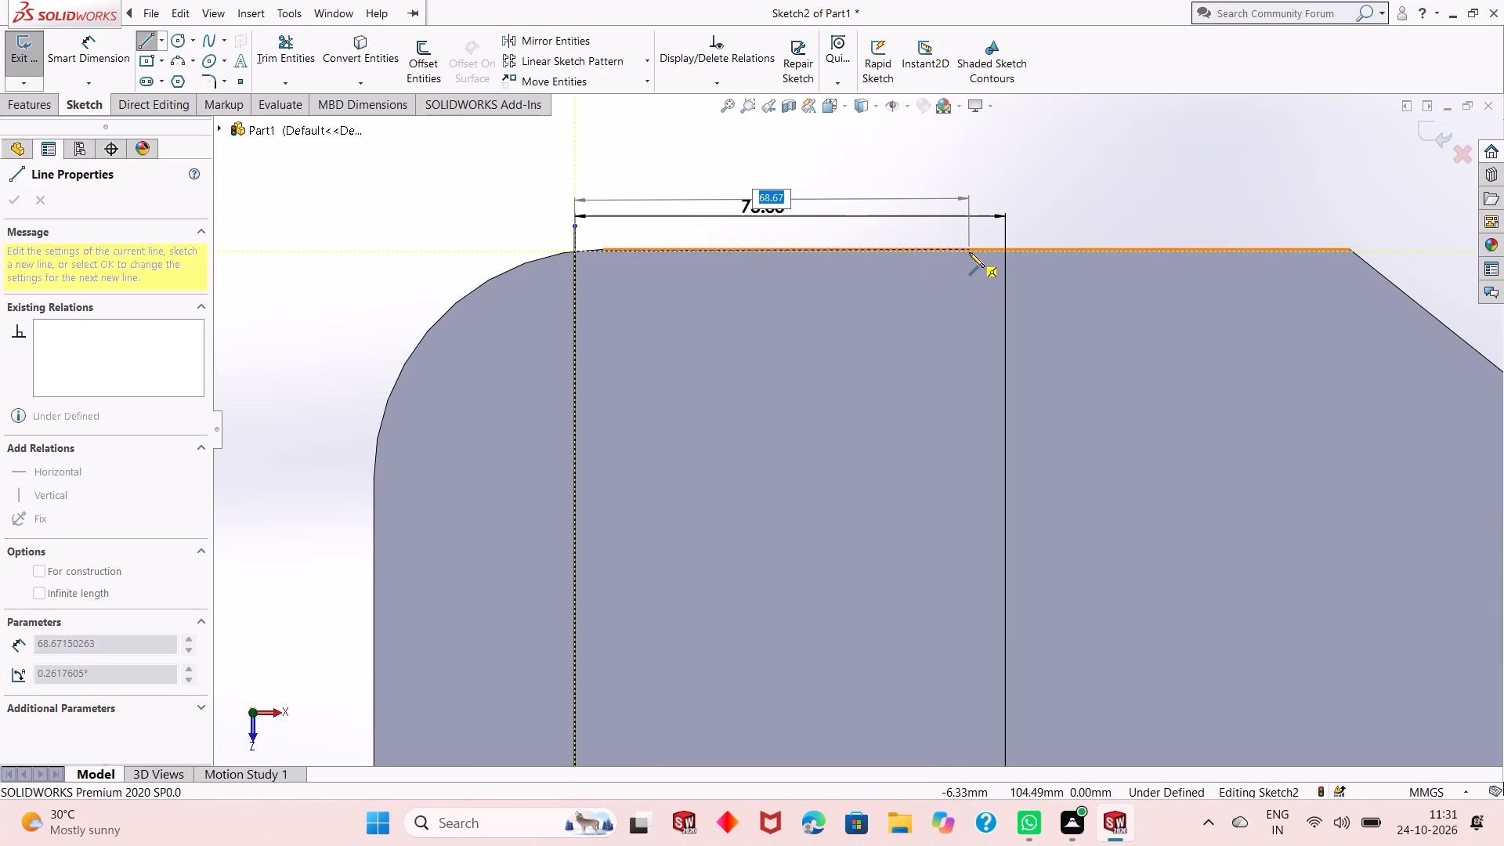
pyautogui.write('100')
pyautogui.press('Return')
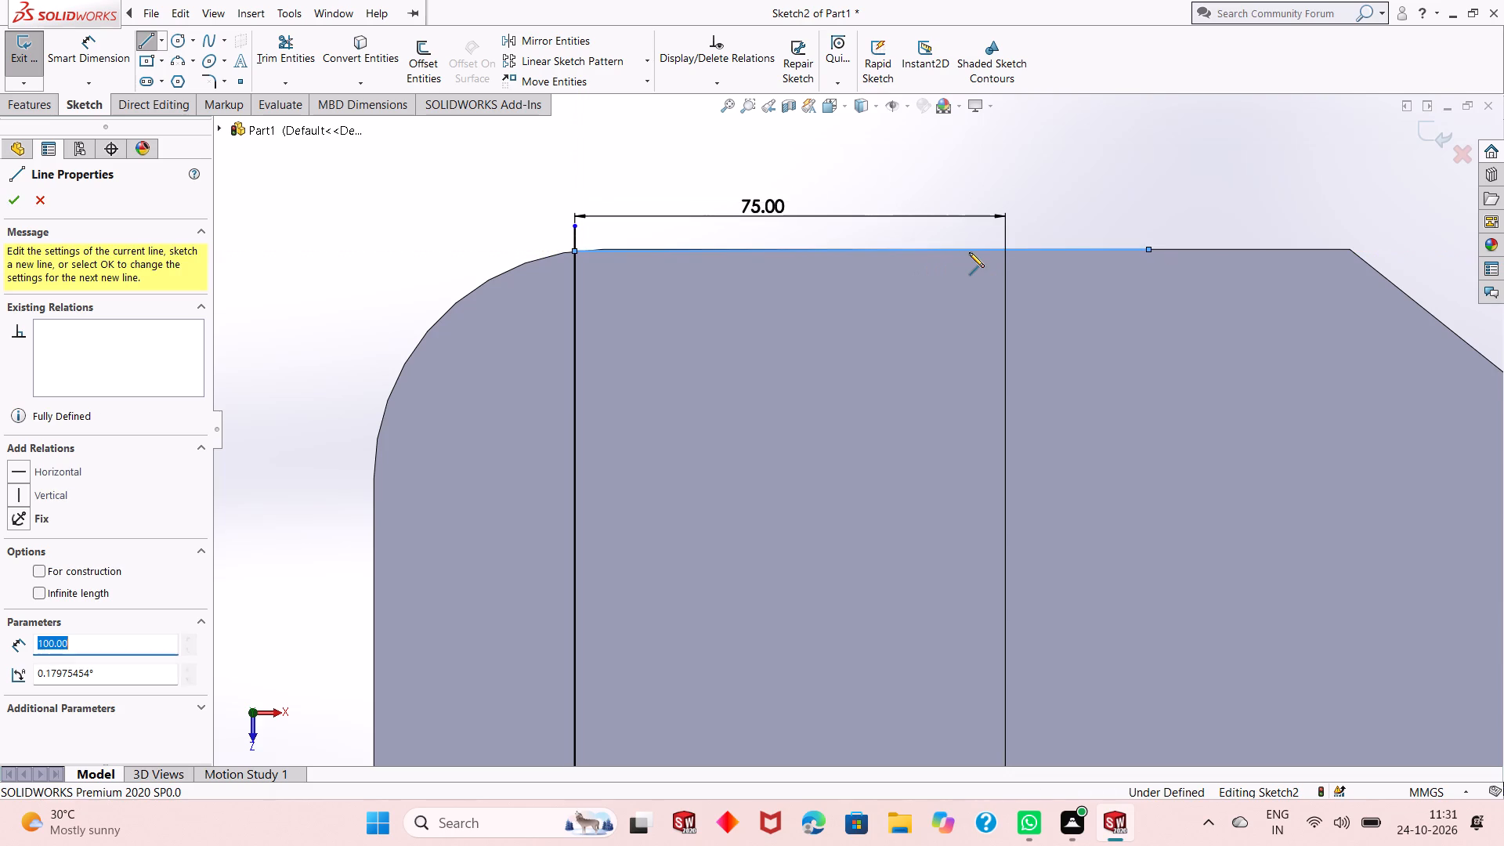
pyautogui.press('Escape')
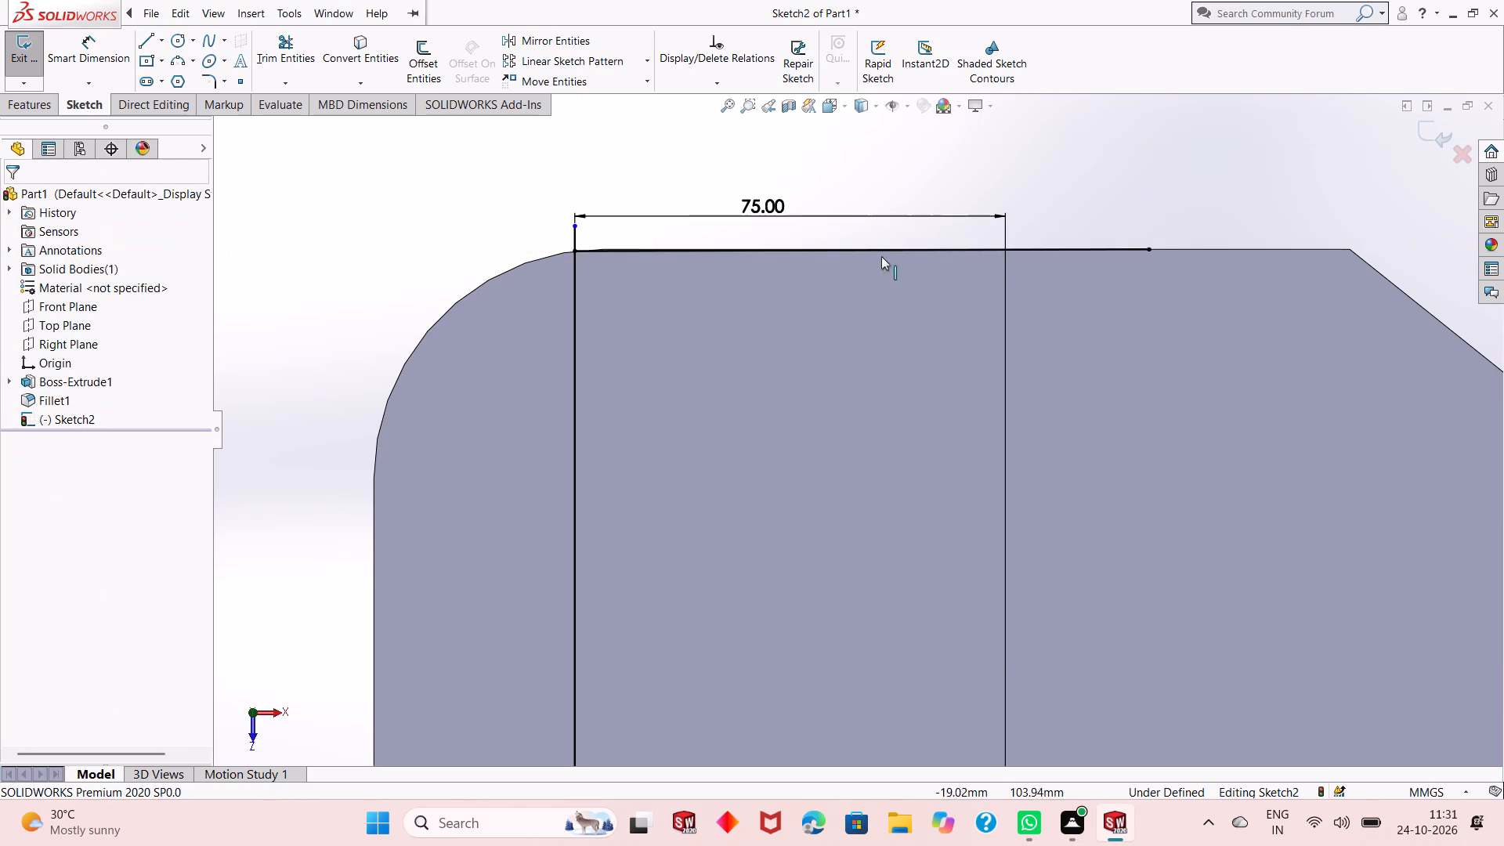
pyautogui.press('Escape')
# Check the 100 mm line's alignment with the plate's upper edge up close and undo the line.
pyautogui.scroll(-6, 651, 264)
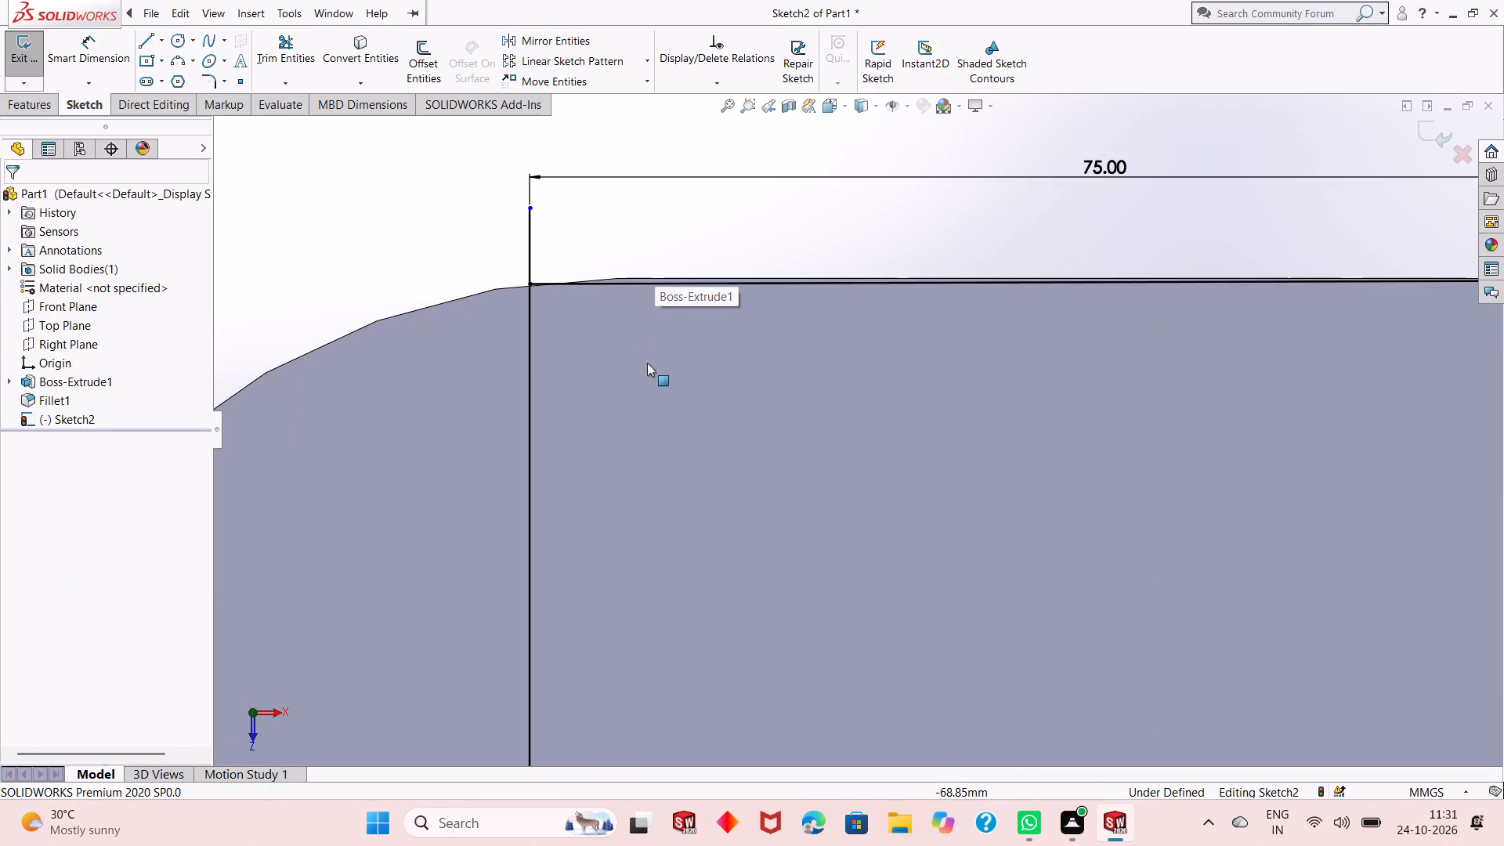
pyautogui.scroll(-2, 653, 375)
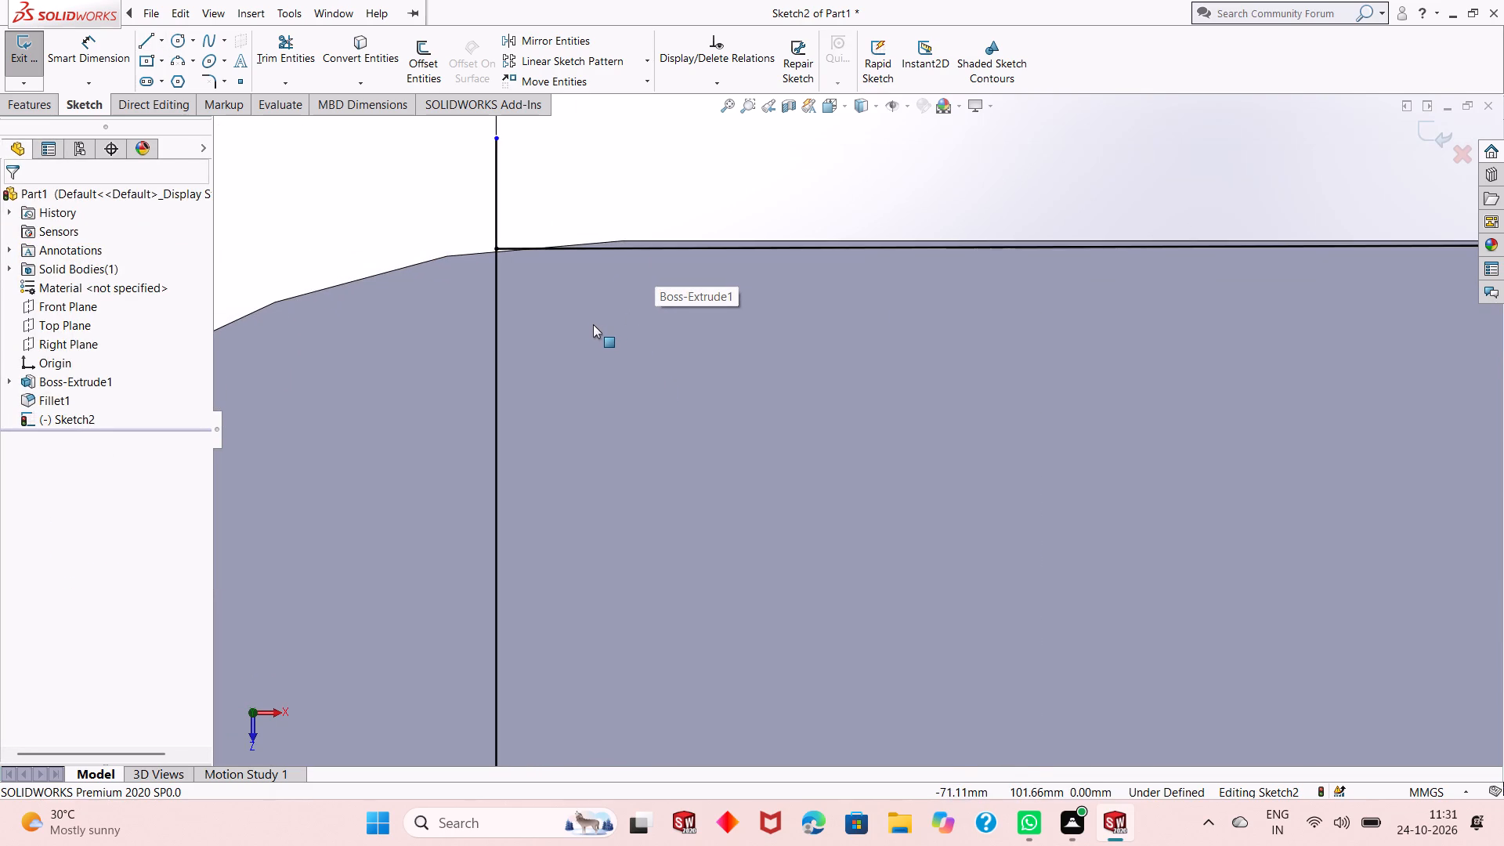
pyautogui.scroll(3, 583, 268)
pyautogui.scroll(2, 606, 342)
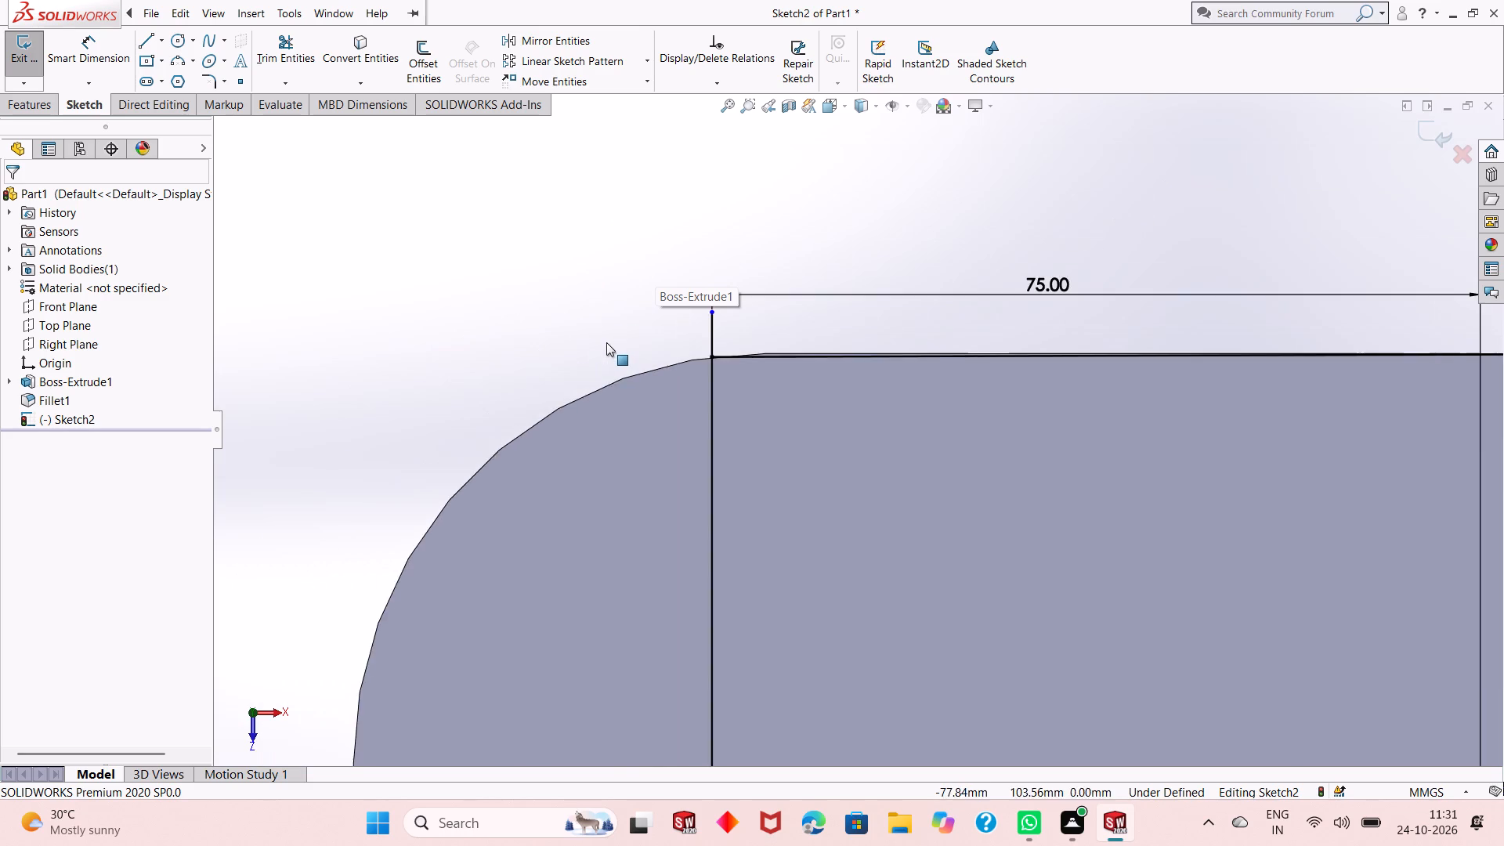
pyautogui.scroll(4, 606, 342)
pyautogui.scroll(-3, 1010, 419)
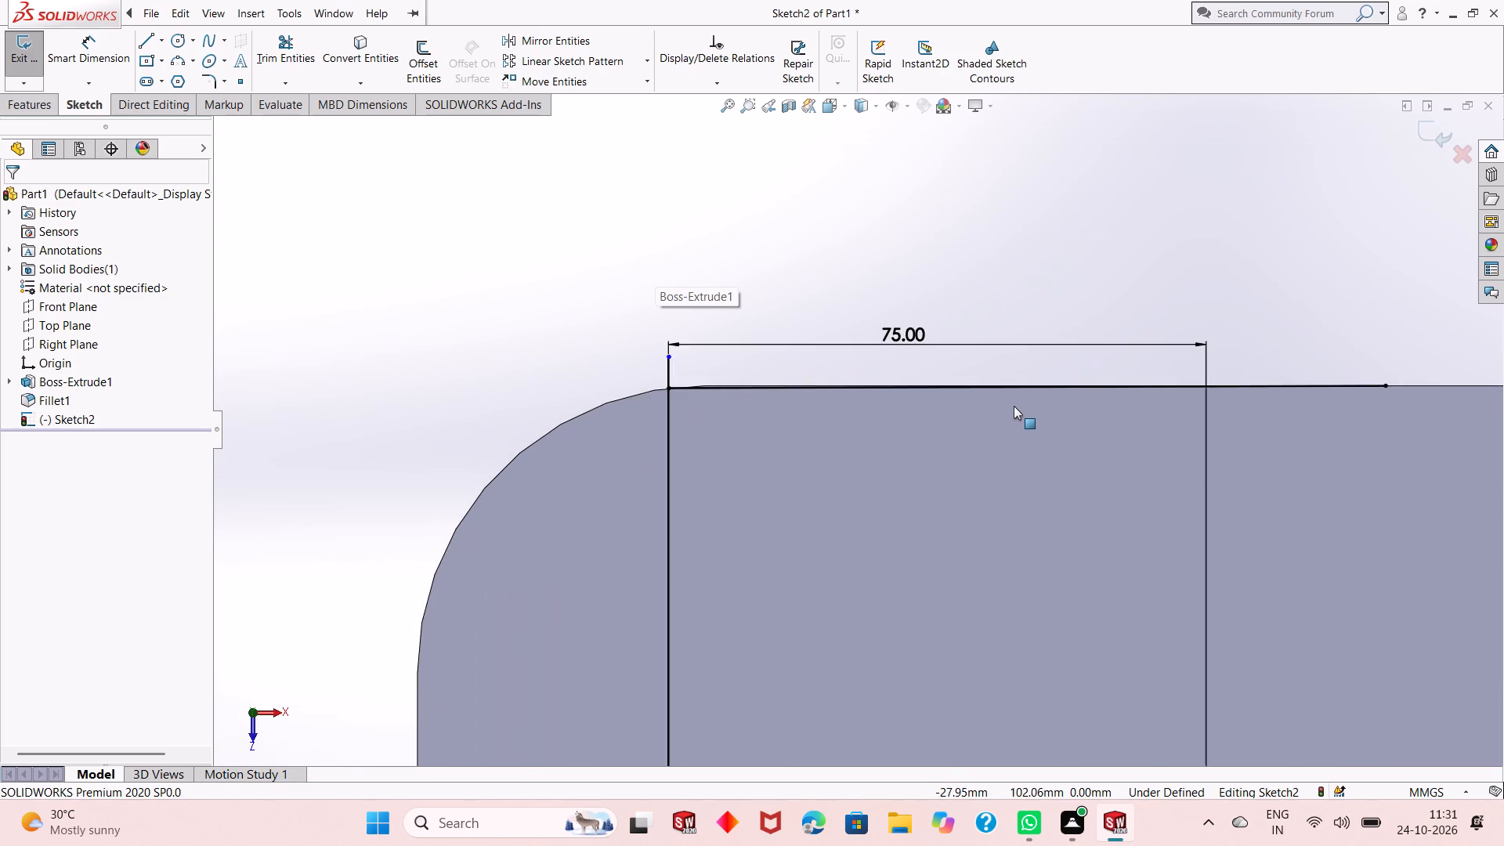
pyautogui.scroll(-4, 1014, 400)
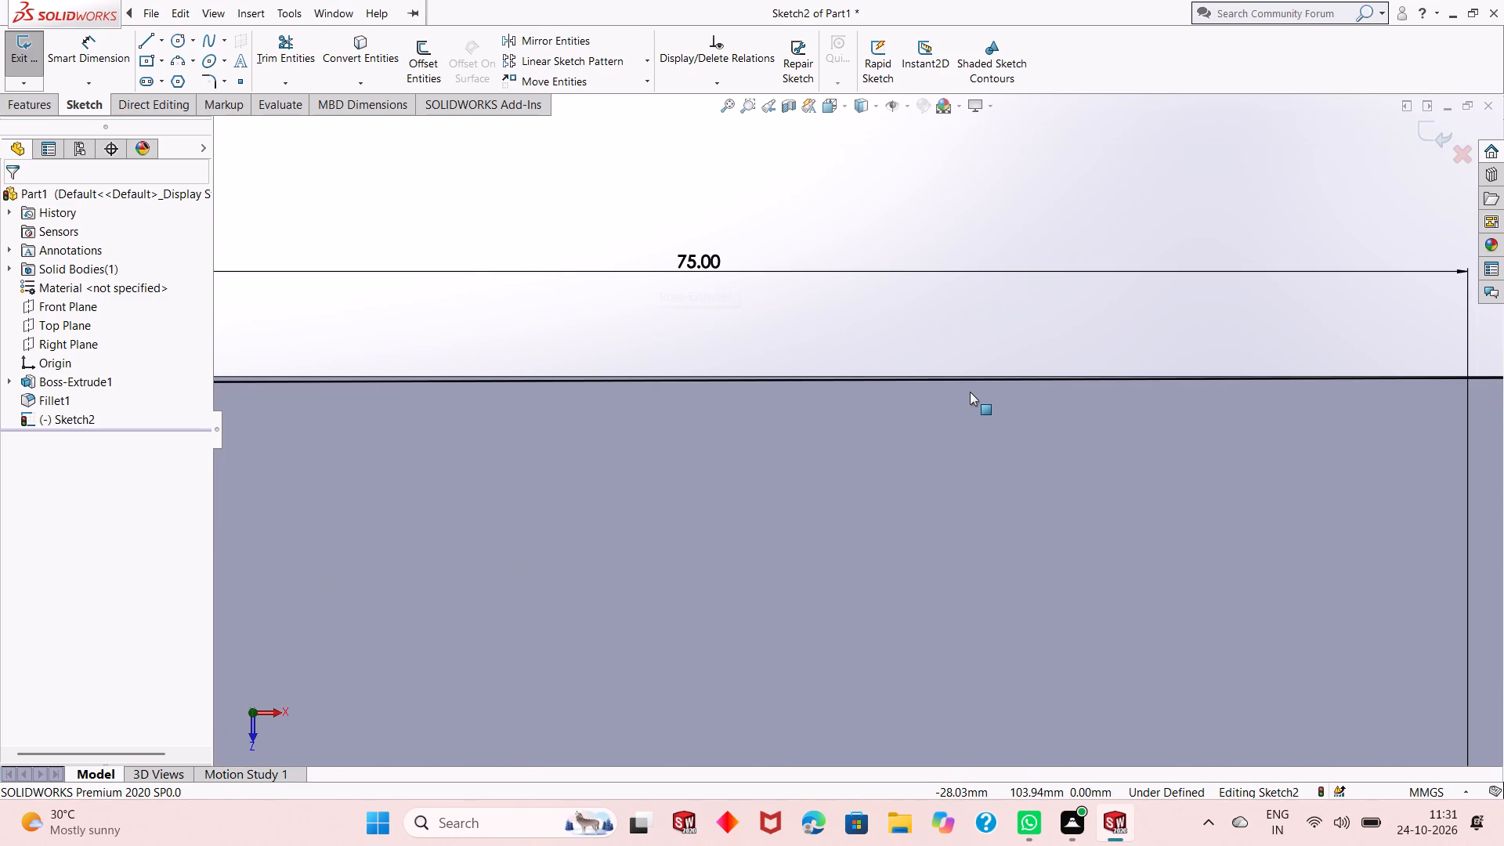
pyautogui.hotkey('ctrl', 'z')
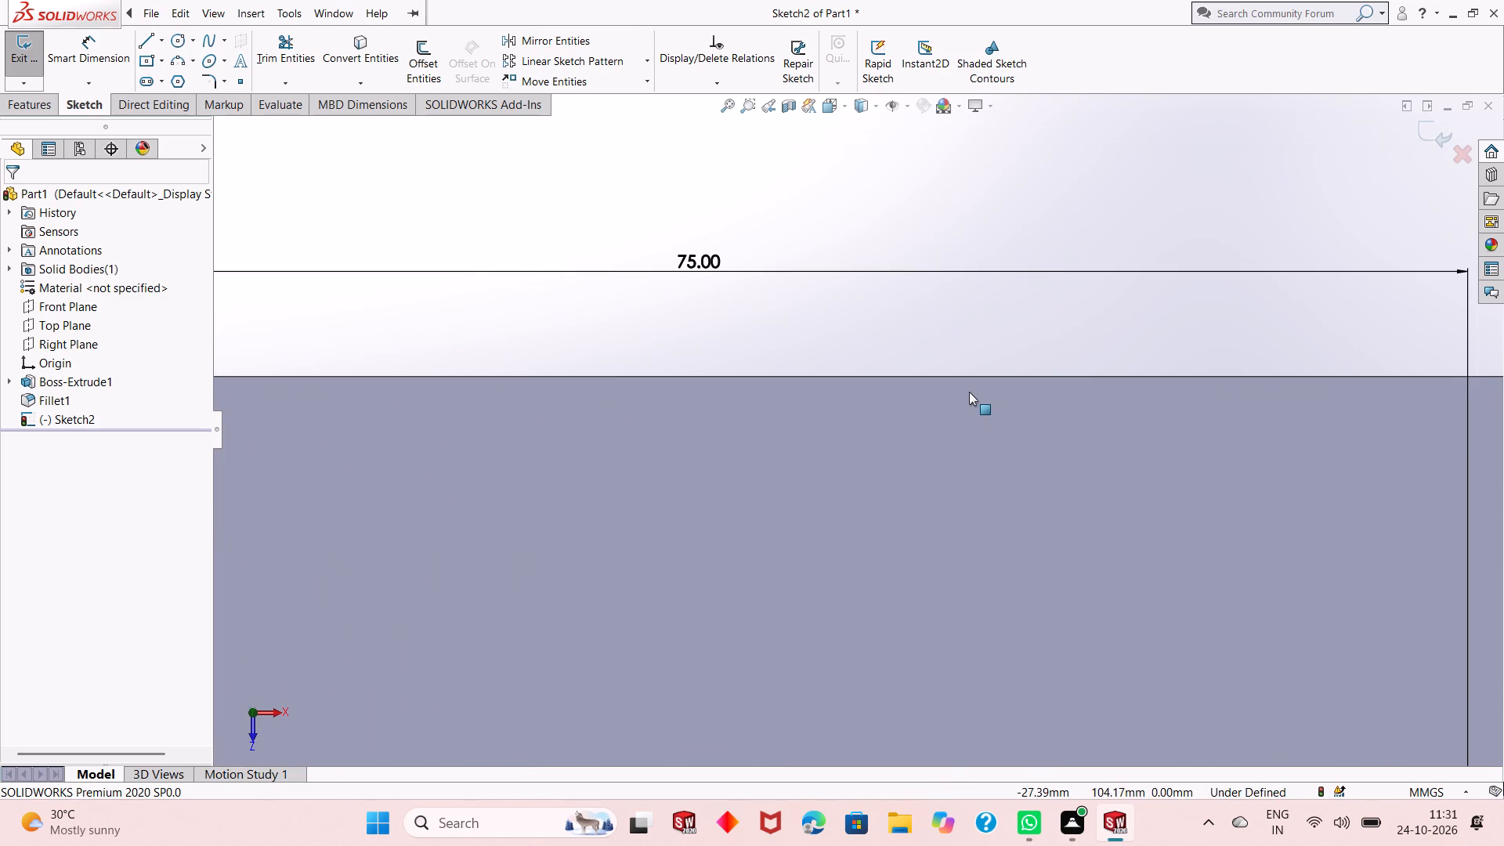
# Sketch a 100 mm line from the vertical line toward the chamfered side, starting level with the plate's upper straight edge.
pyautogui.scroll(-2, 794, 413)
pyautogui.scroll(5, 797, 409)
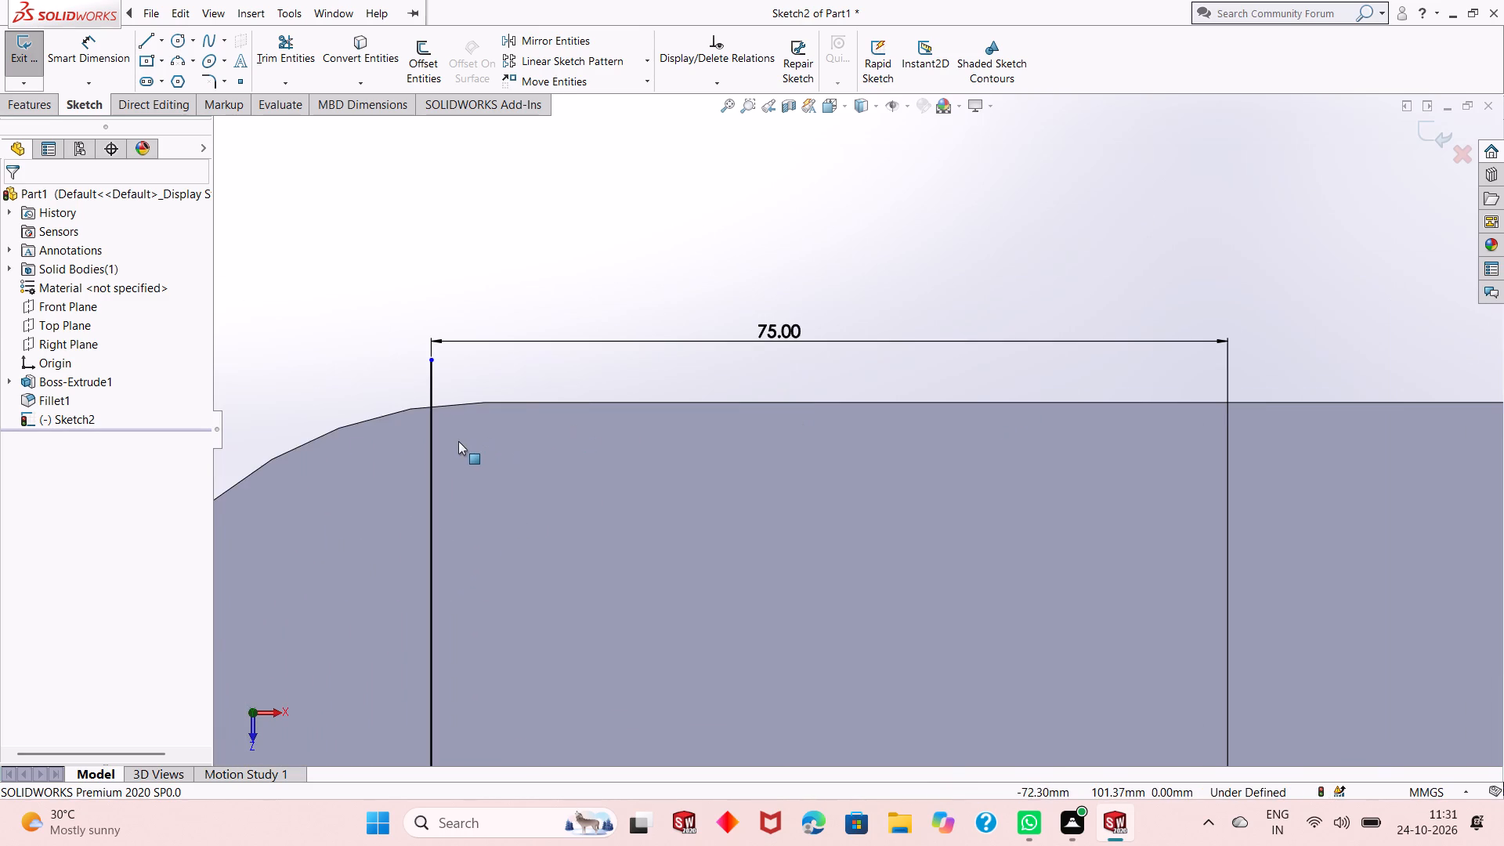
pyautogui.scroll(2, 458, 441)
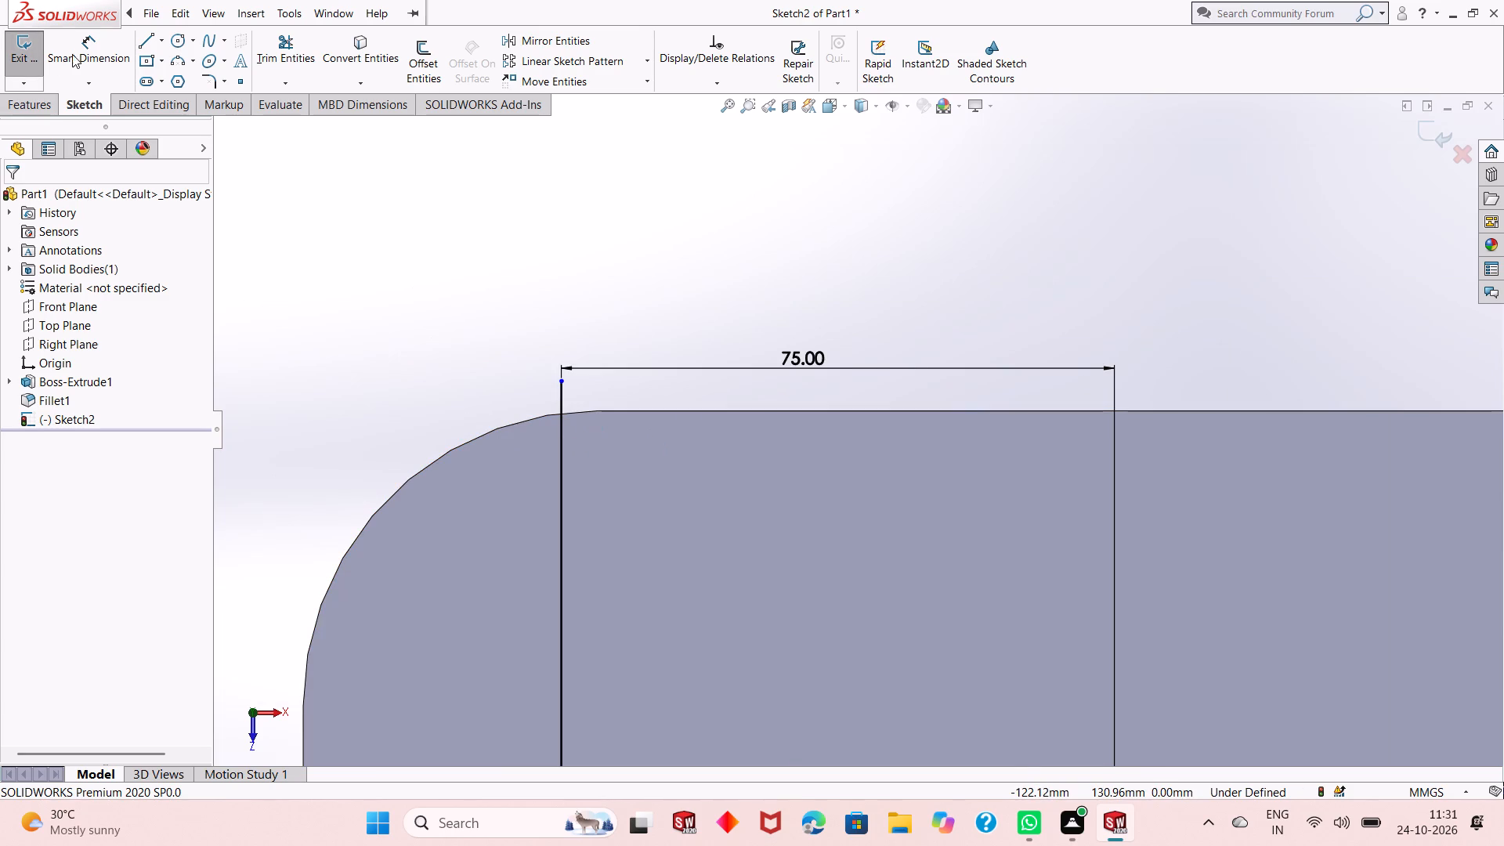
pyautogui.click(139, 34)
pyautogui.scroll(2, 499, 428)
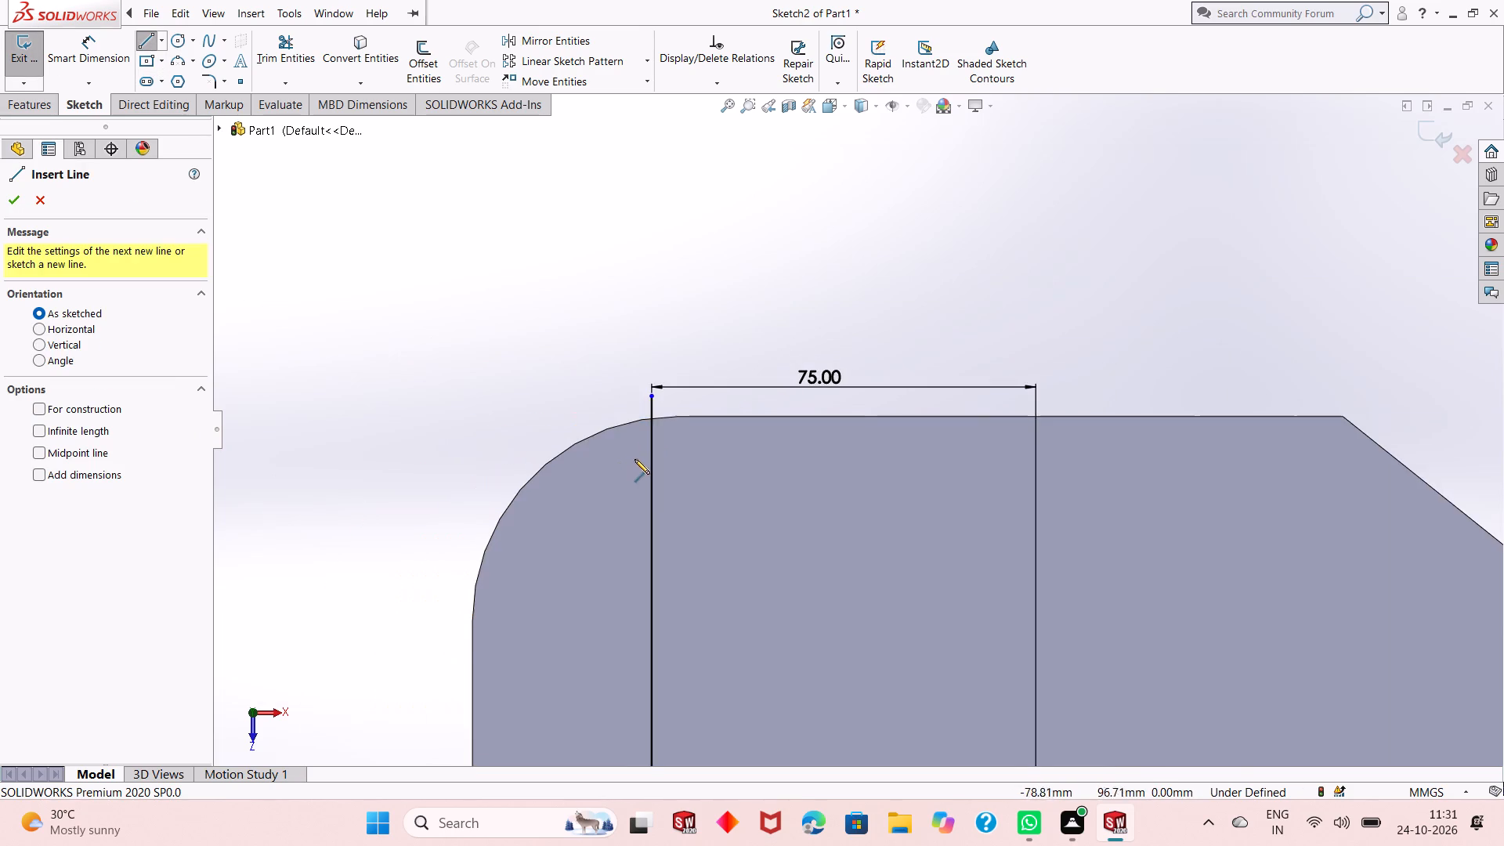
pyautogui.scroll(-5, 637, 456)
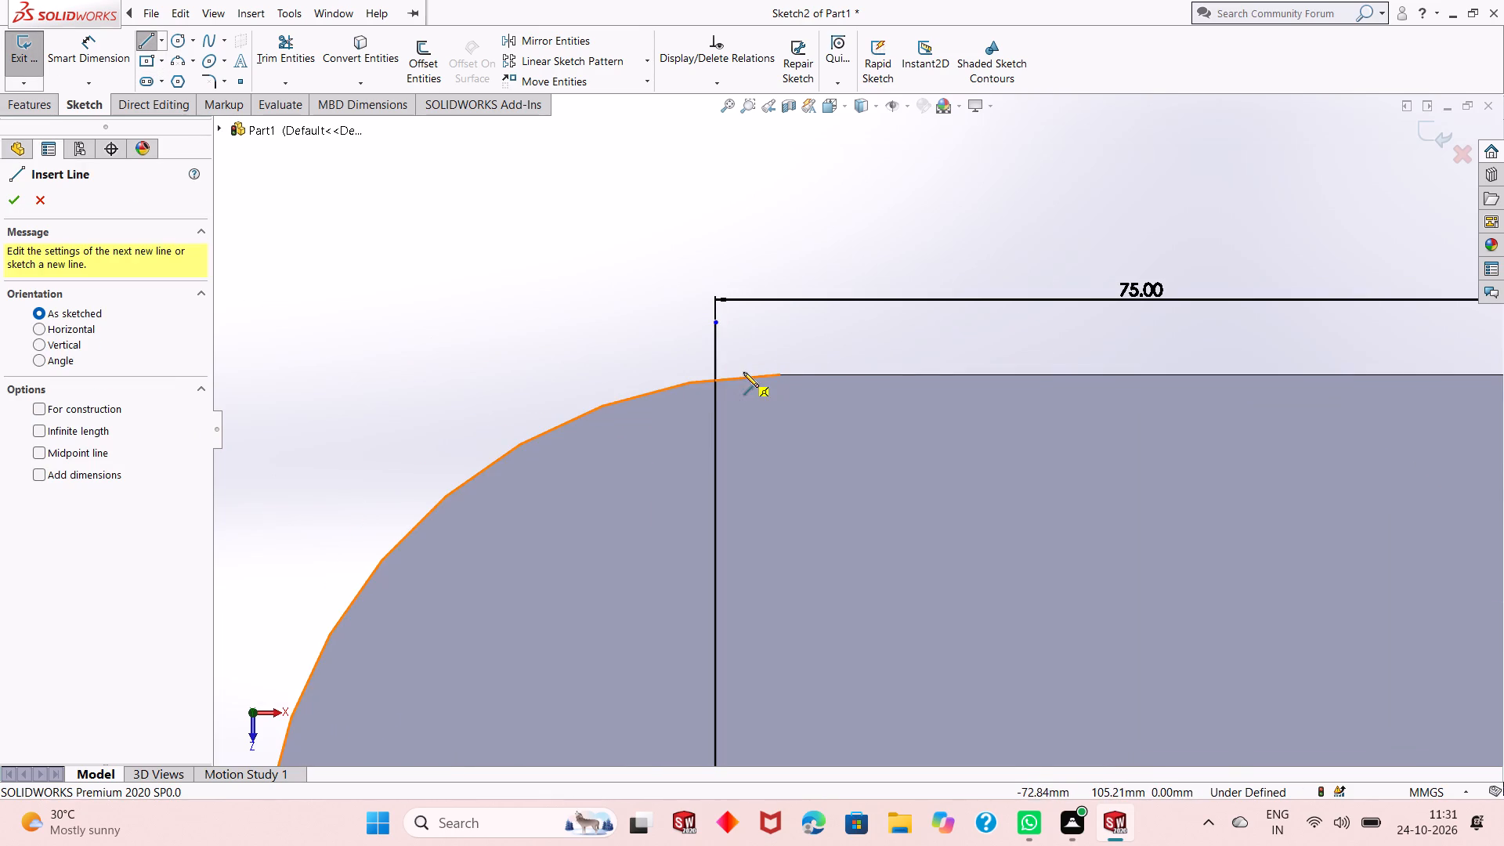
pyautogui.scroll(1, 751, 404)
pyautogui.scroll(-5, 756, 394)
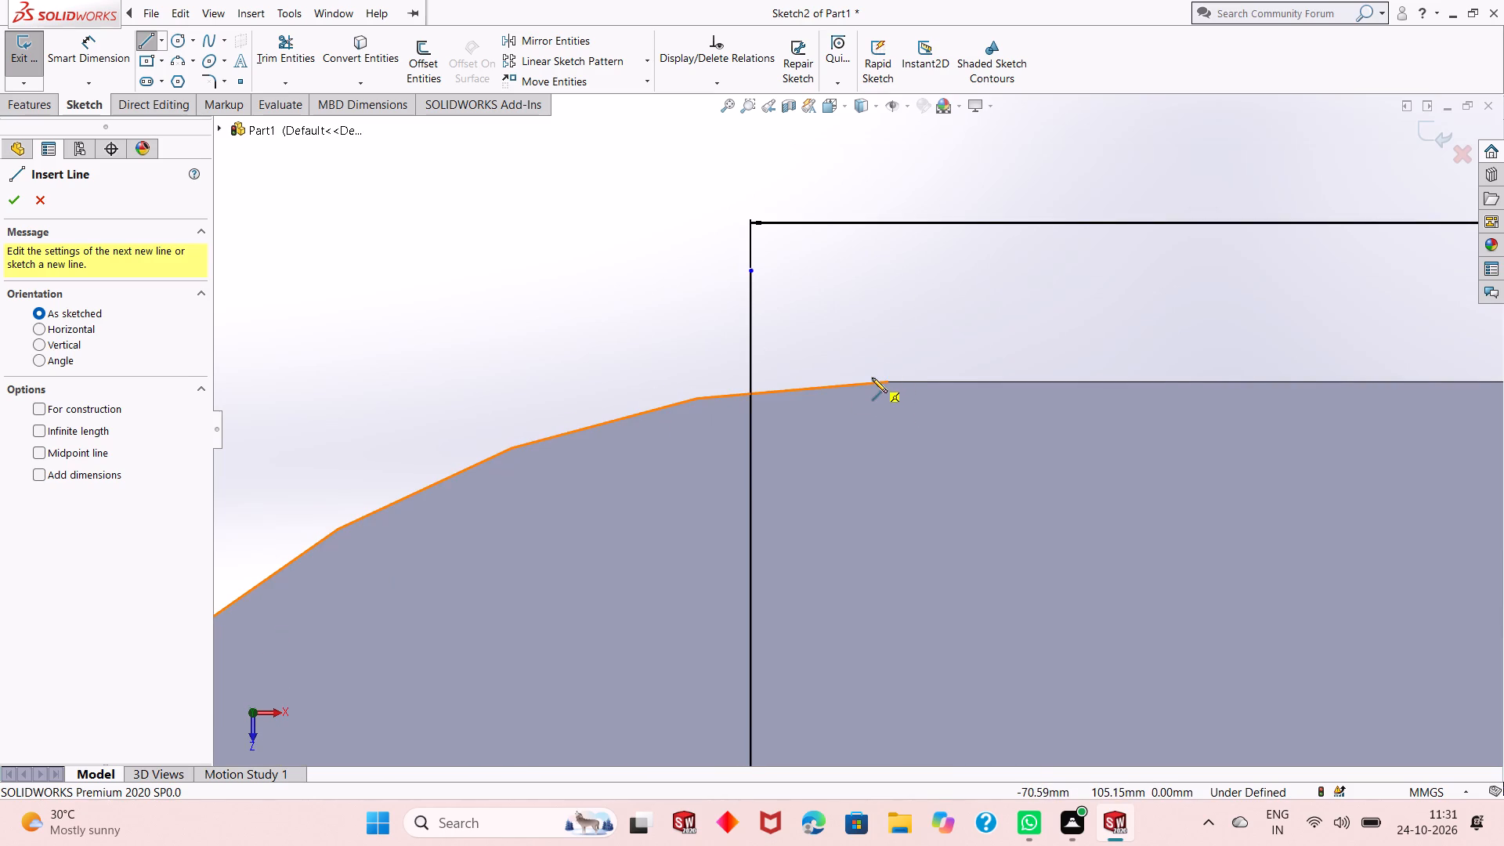
pyautogui.click(748, 380)
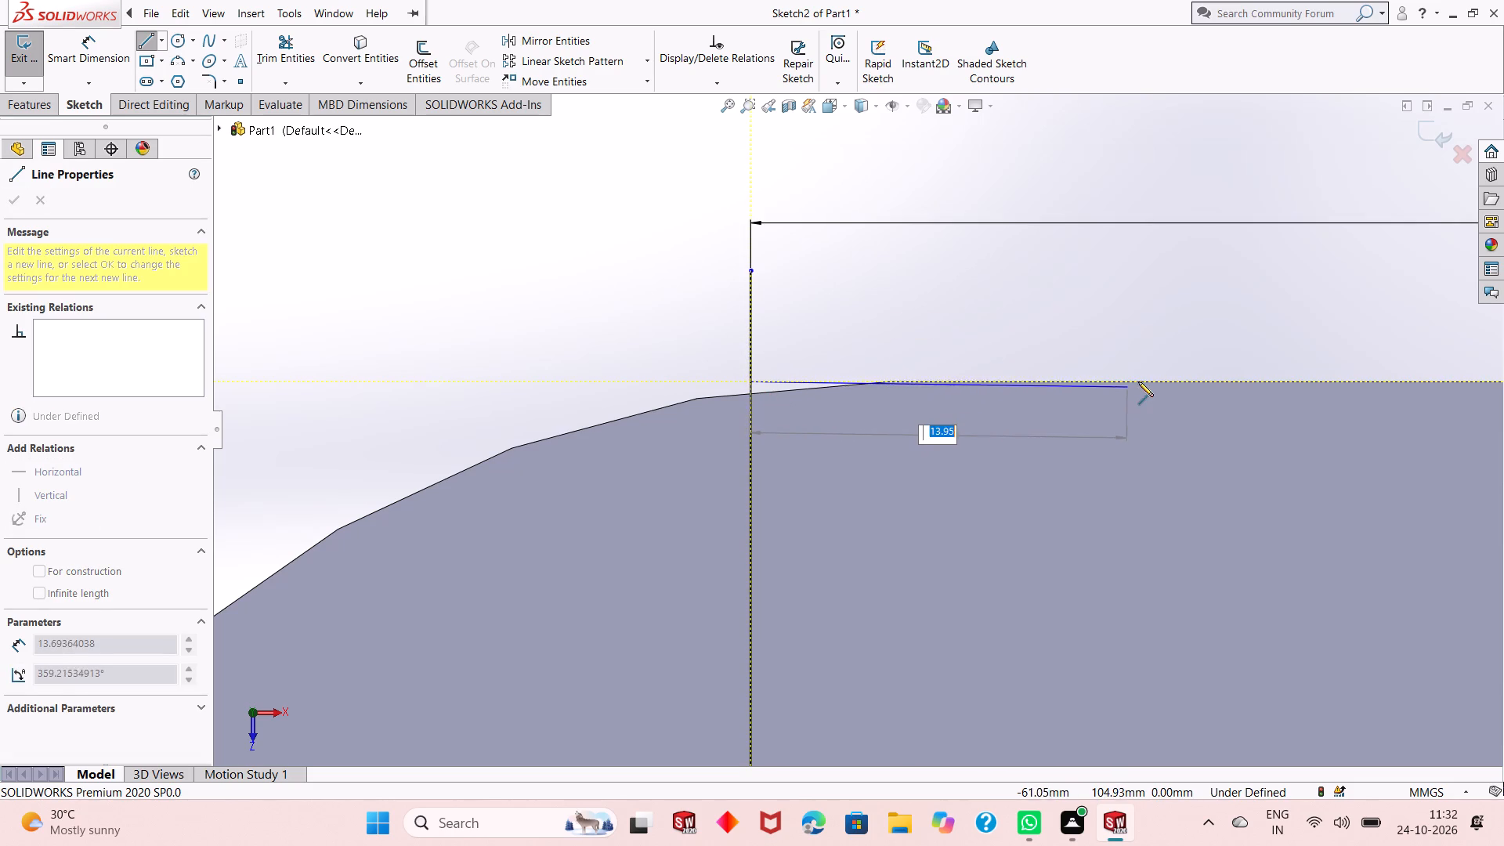
pyautogui.write('100')
pyautogui.press('Return')
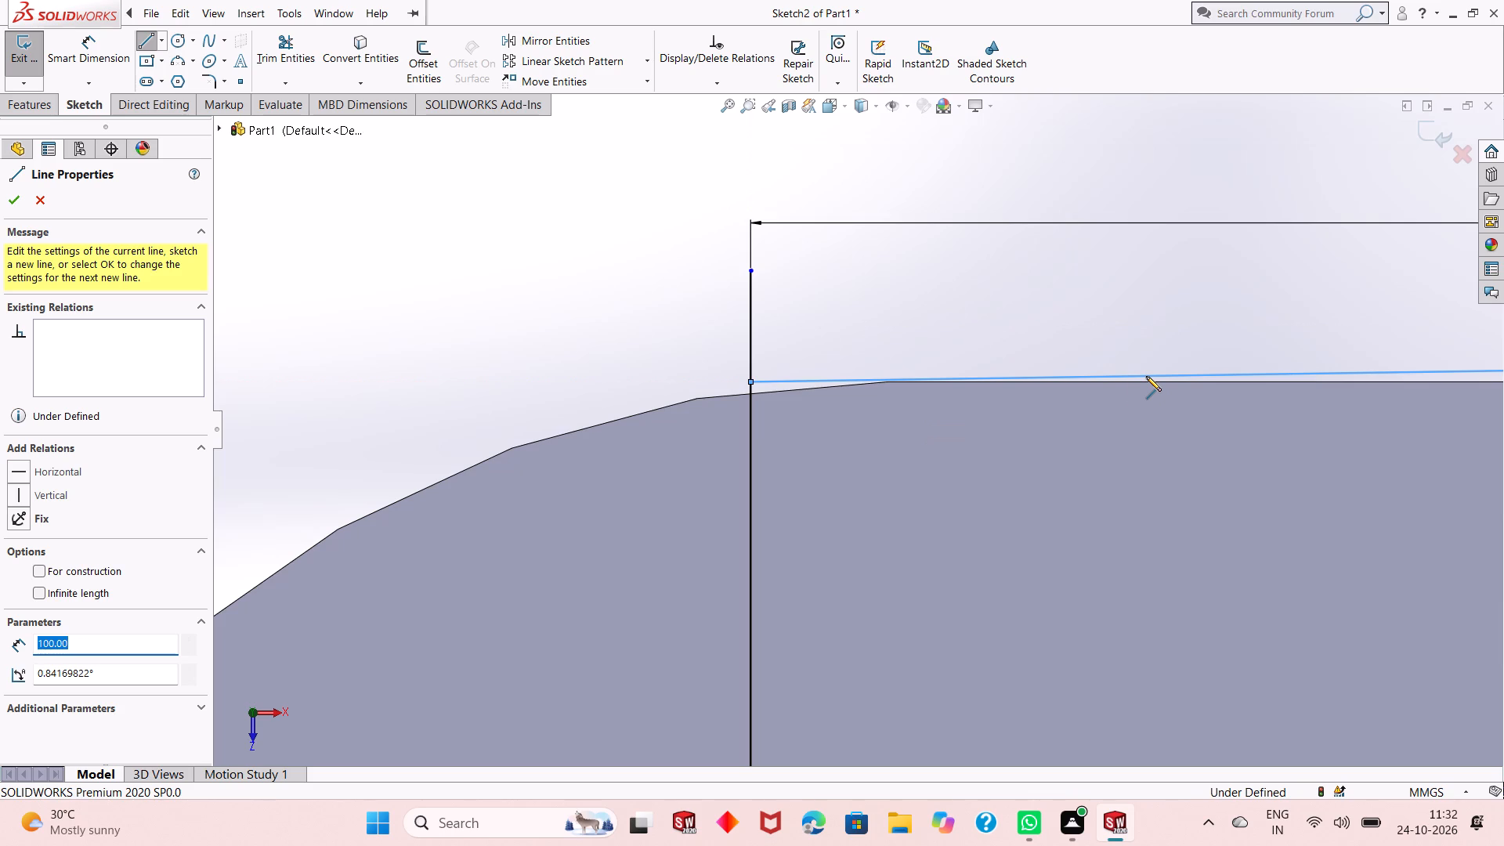
pyautogui.scroll(-3, 985, 331)
pyautogui.scroll(6, 981, 331)
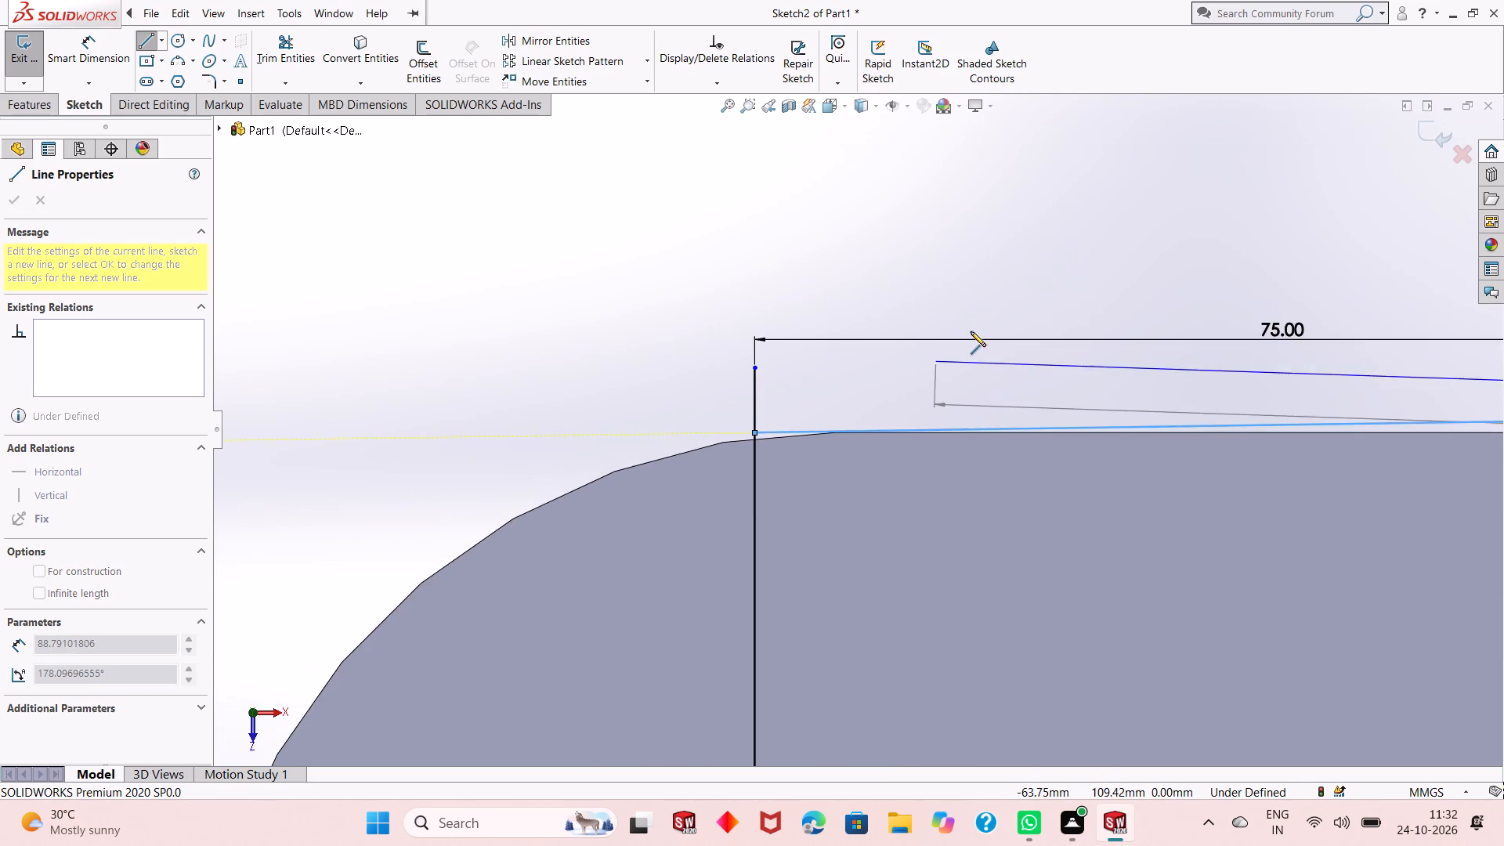
pyautogui.scroll(5, 971, 331)
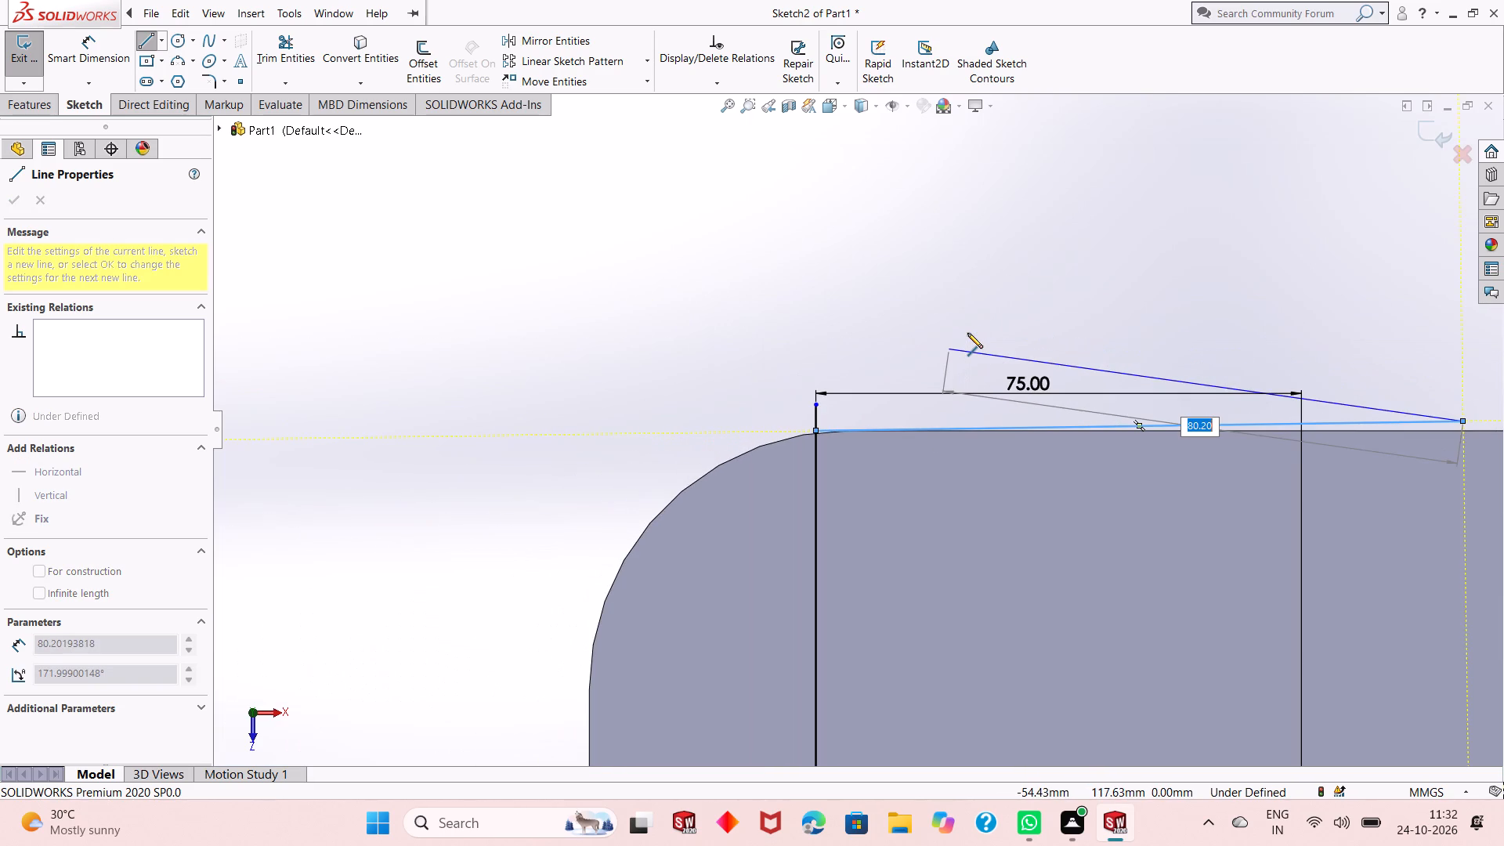
pyautogui.hotkey('ctrl', 'z')
pyautogui.press('Escape')
pyautogui.press('Escape')
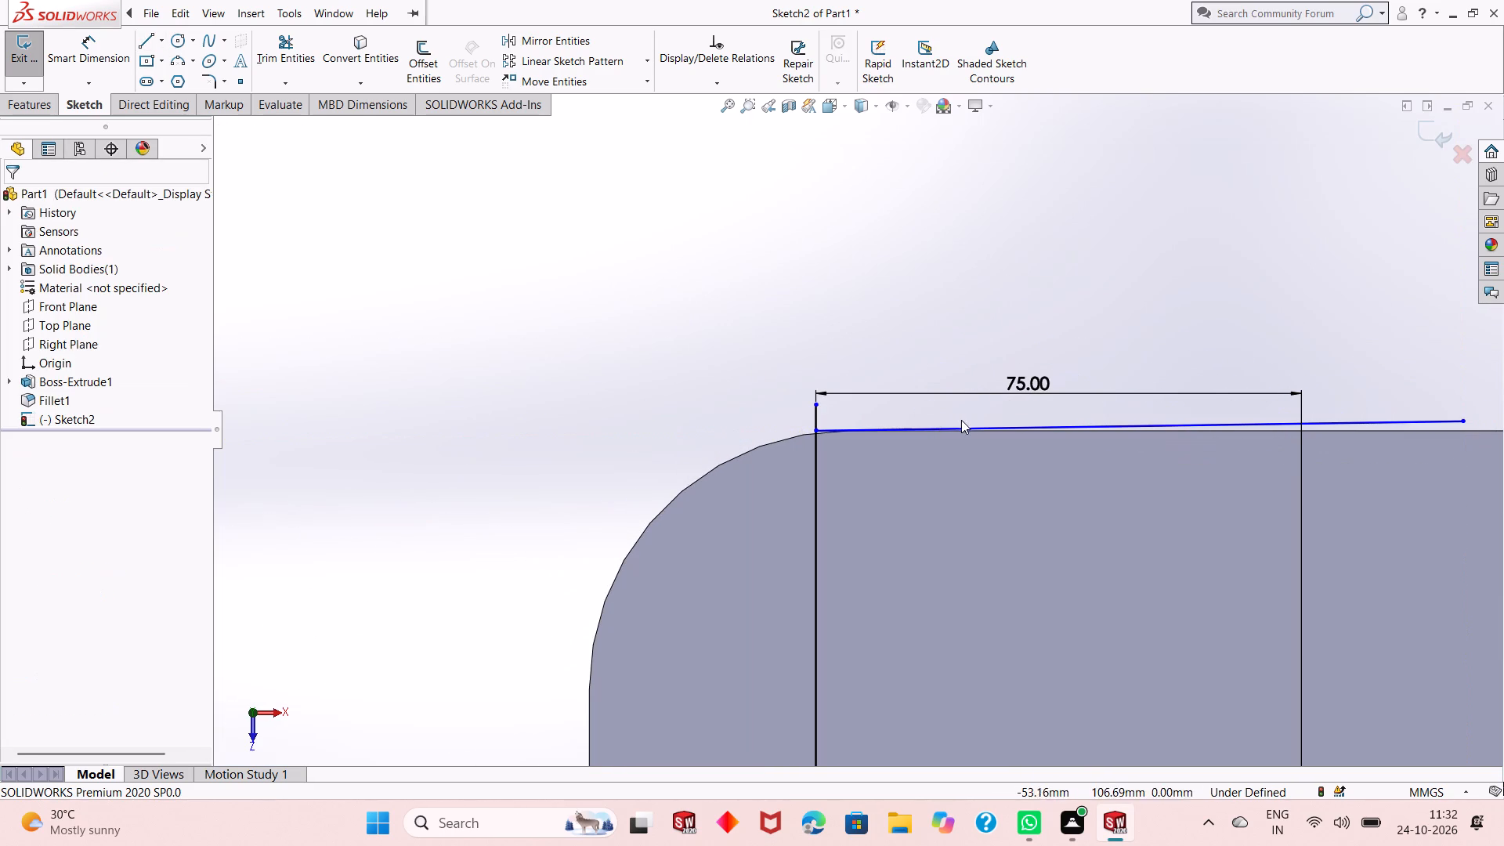
# Add a horizontal relation to the 100 mm line.
pyautogui.click(989, 426)
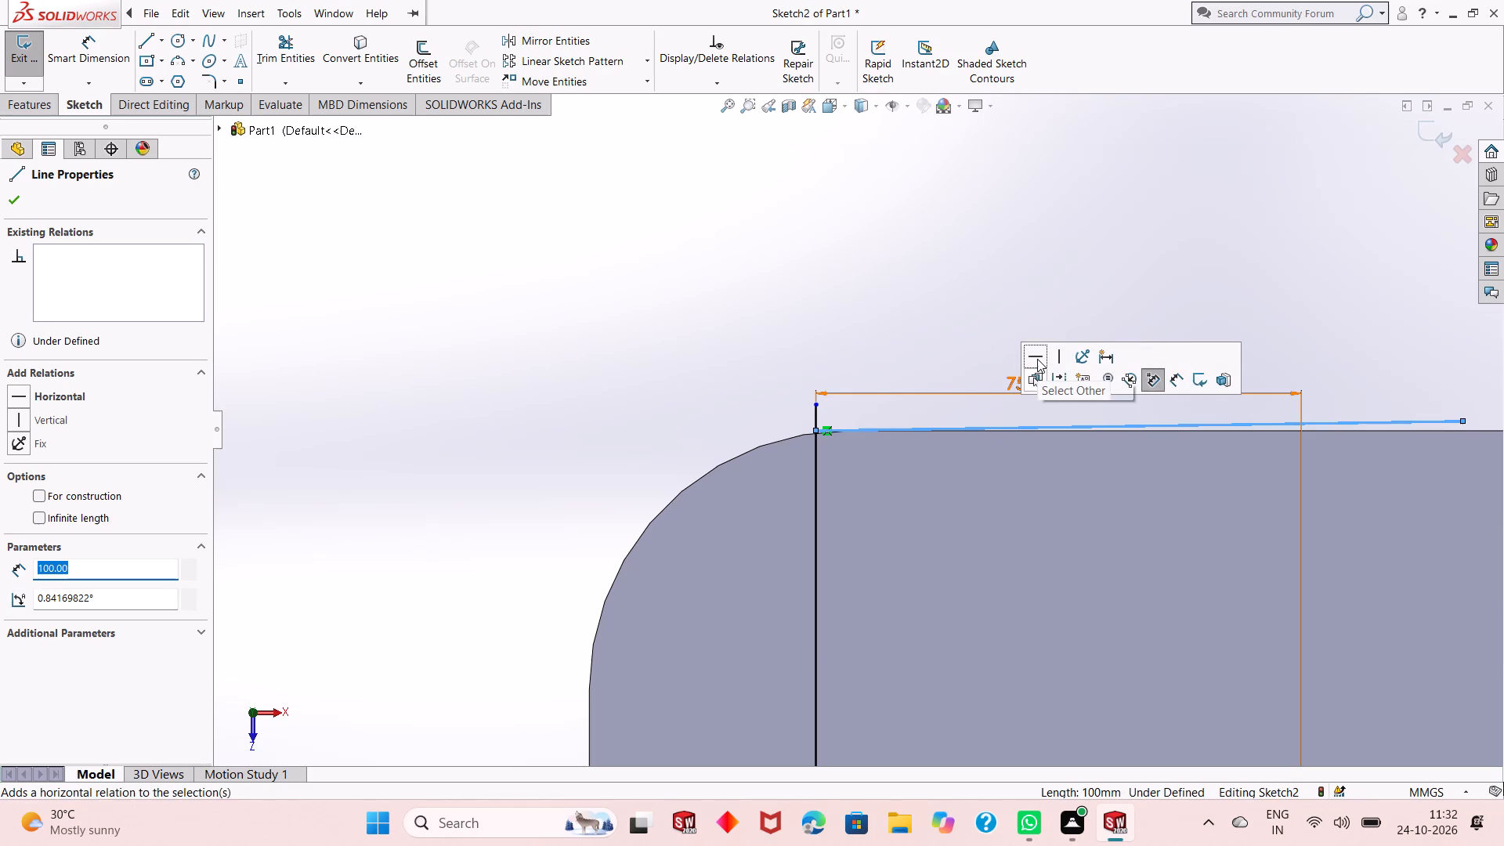
pyautogui.click(1037, 356)
pyautogui.rightClick(721, 278)
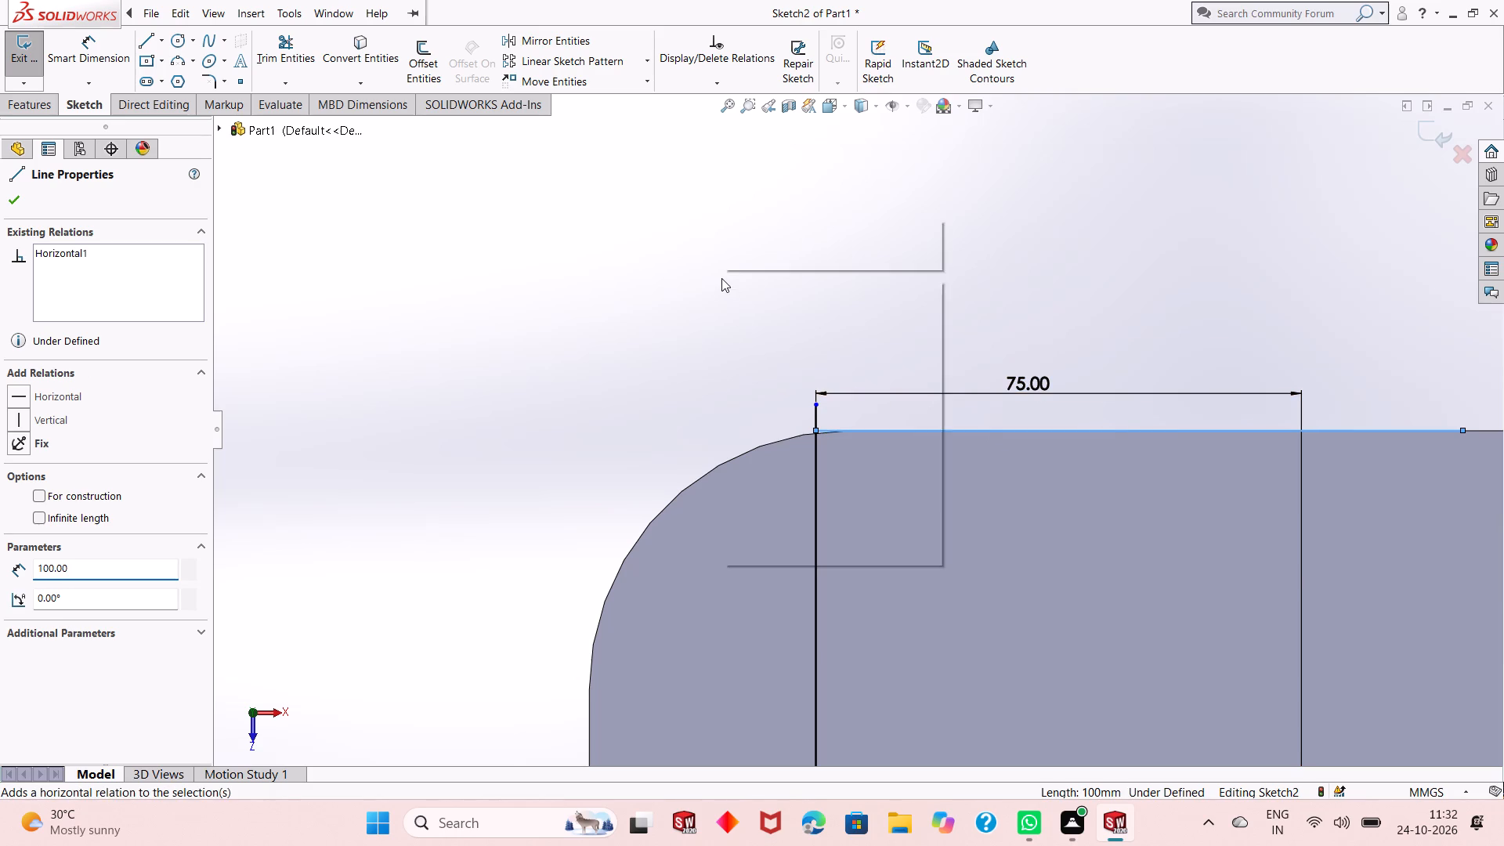
pyautogui.click(644, 316)
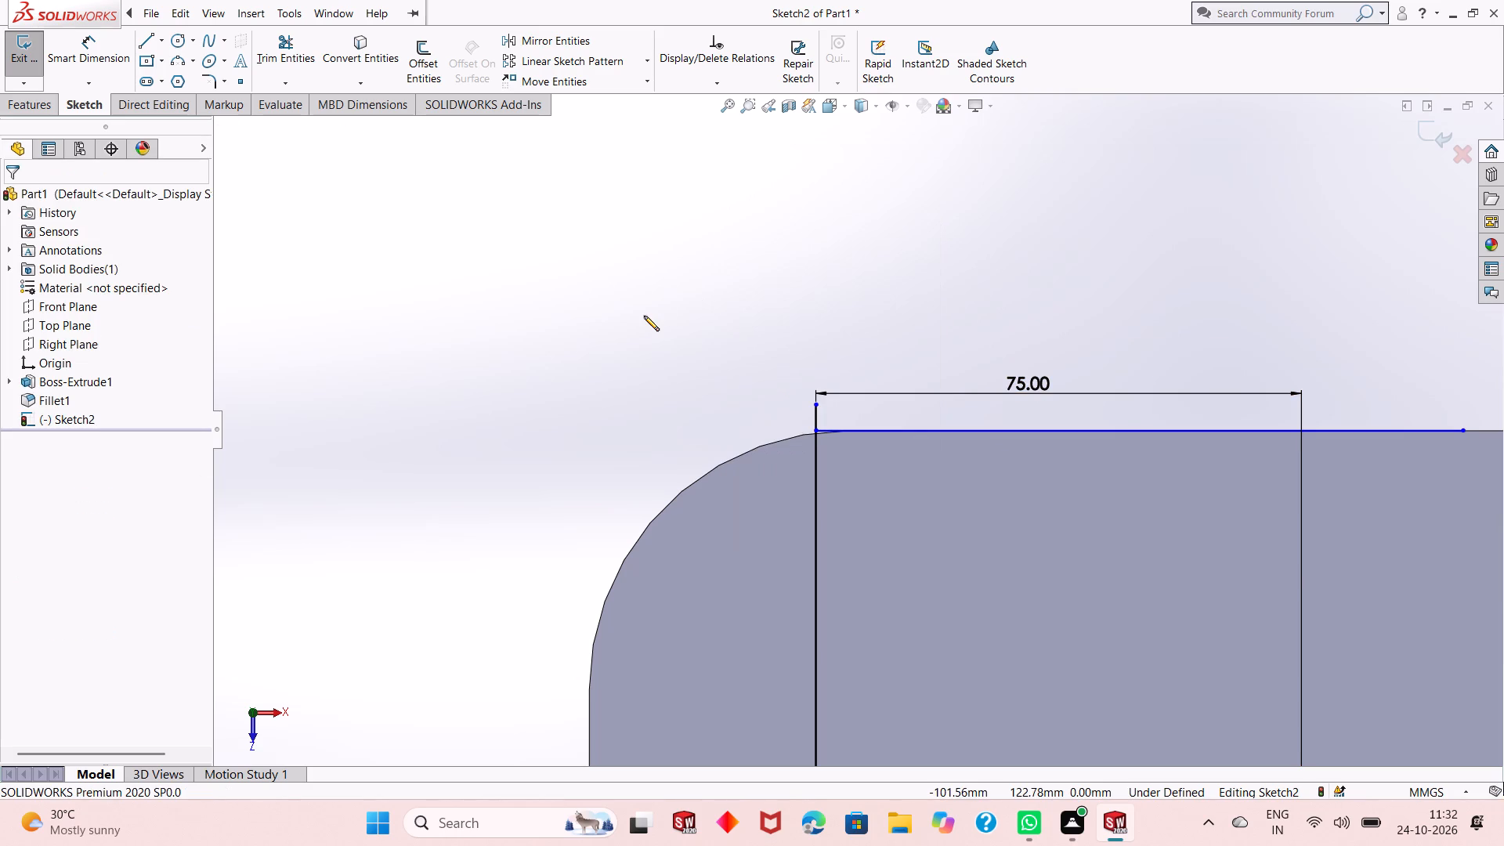
pyautogui.press('Escape')
pyautogui.press('Escape')
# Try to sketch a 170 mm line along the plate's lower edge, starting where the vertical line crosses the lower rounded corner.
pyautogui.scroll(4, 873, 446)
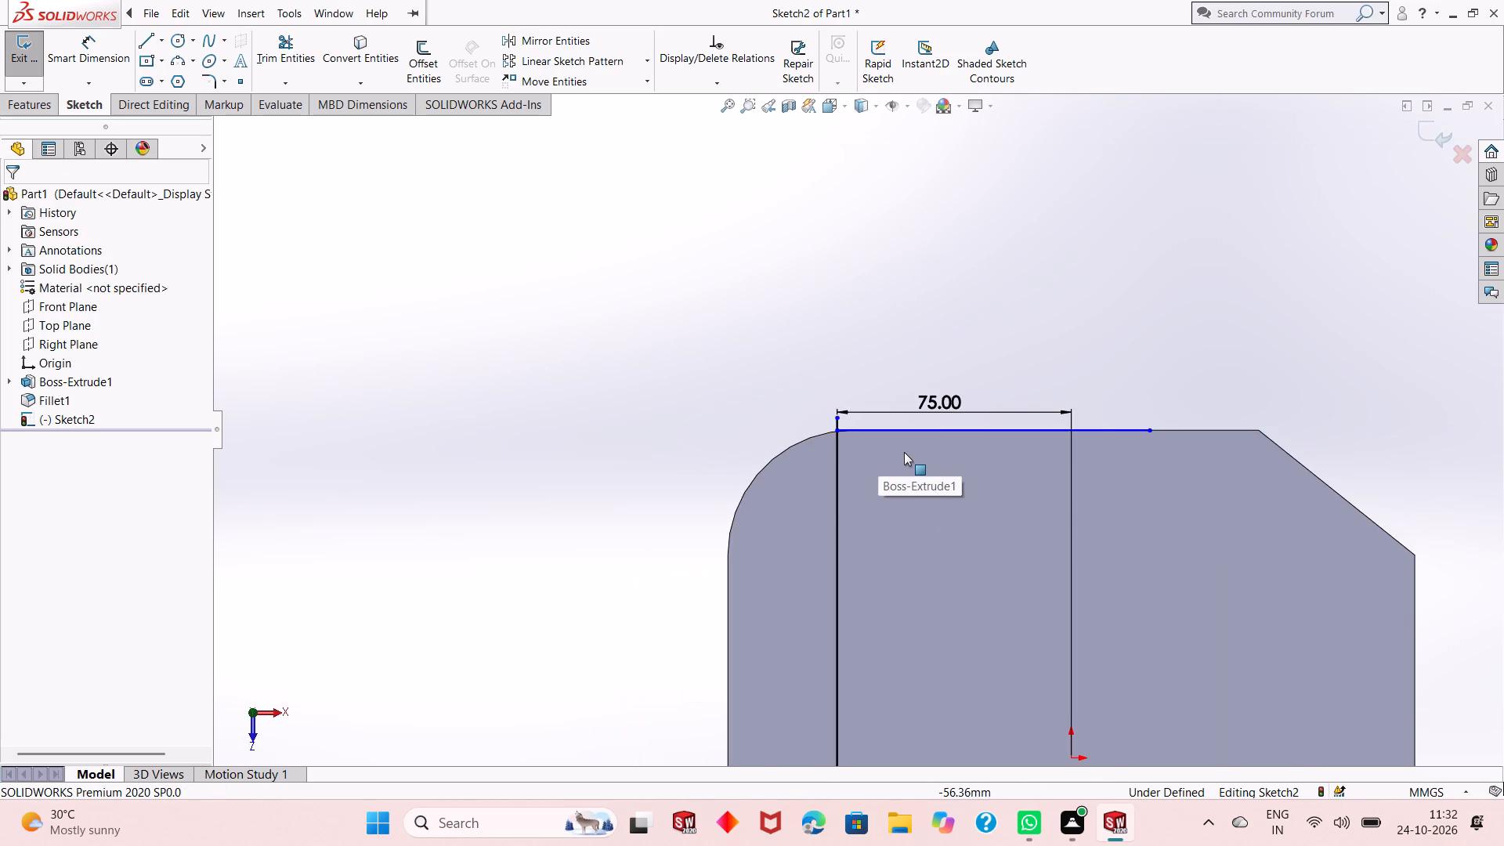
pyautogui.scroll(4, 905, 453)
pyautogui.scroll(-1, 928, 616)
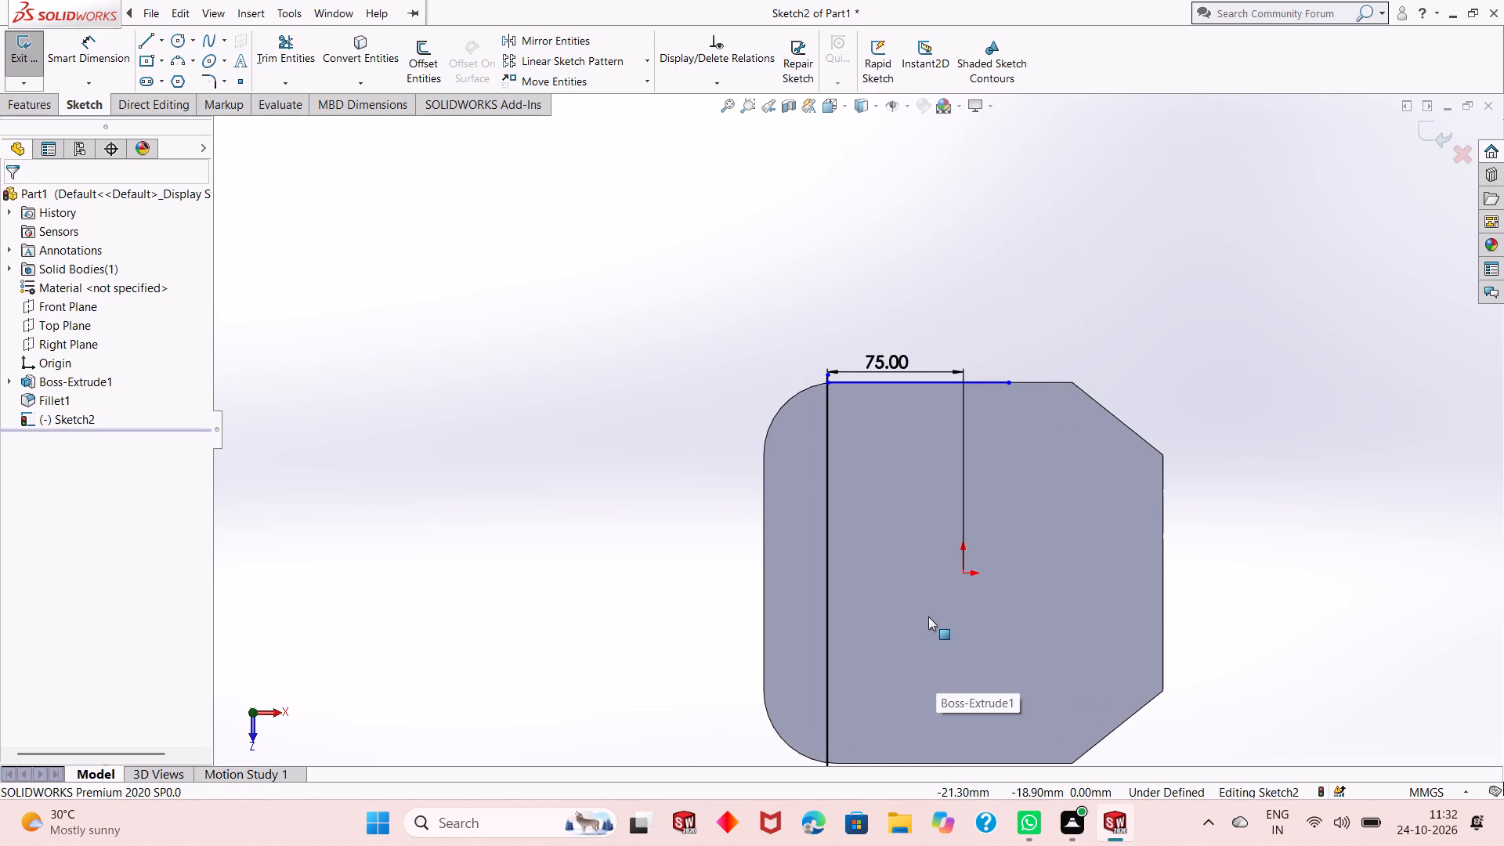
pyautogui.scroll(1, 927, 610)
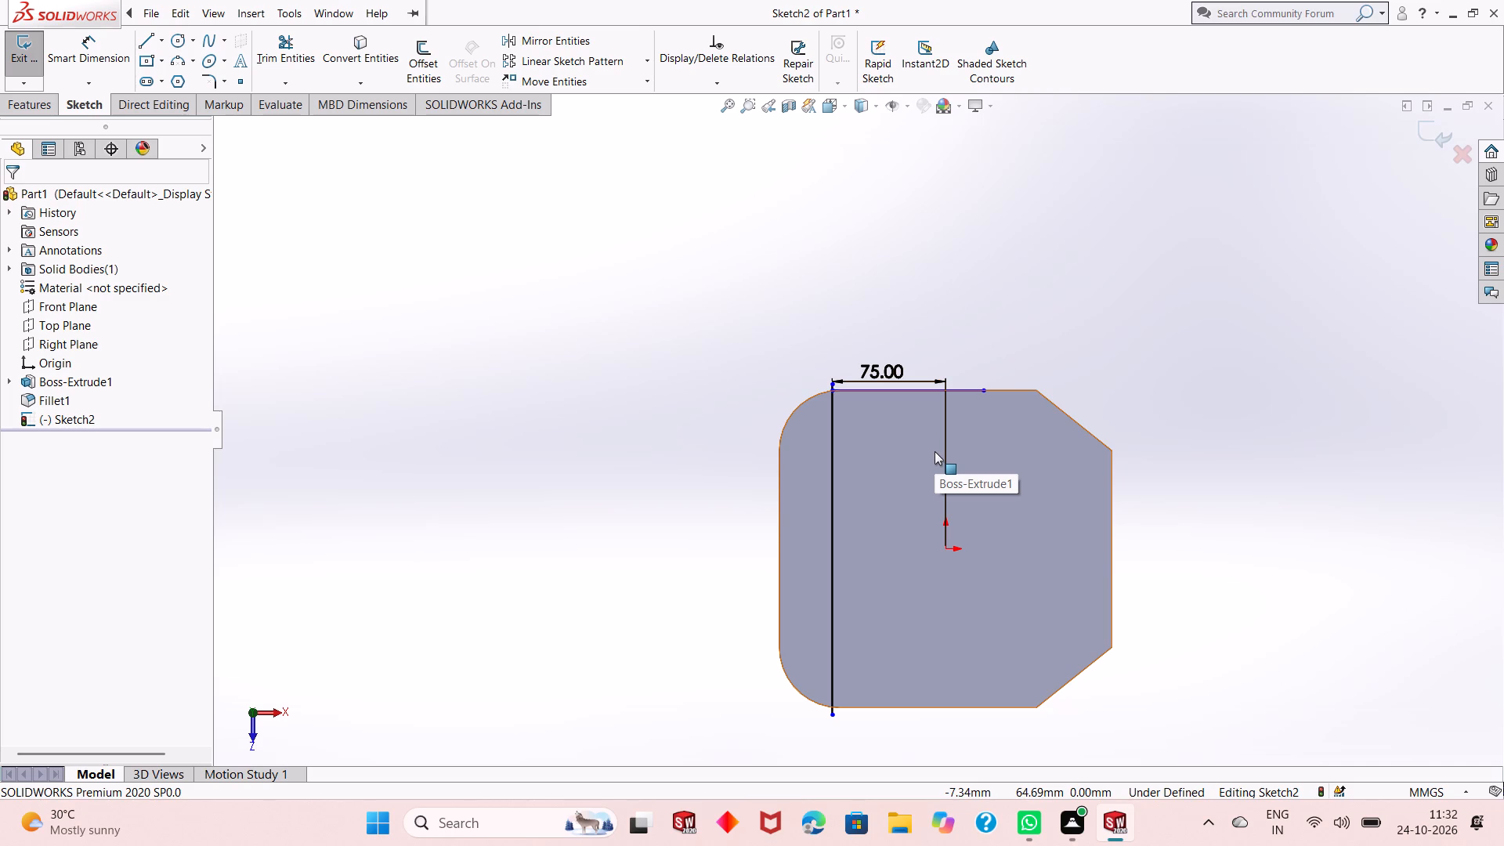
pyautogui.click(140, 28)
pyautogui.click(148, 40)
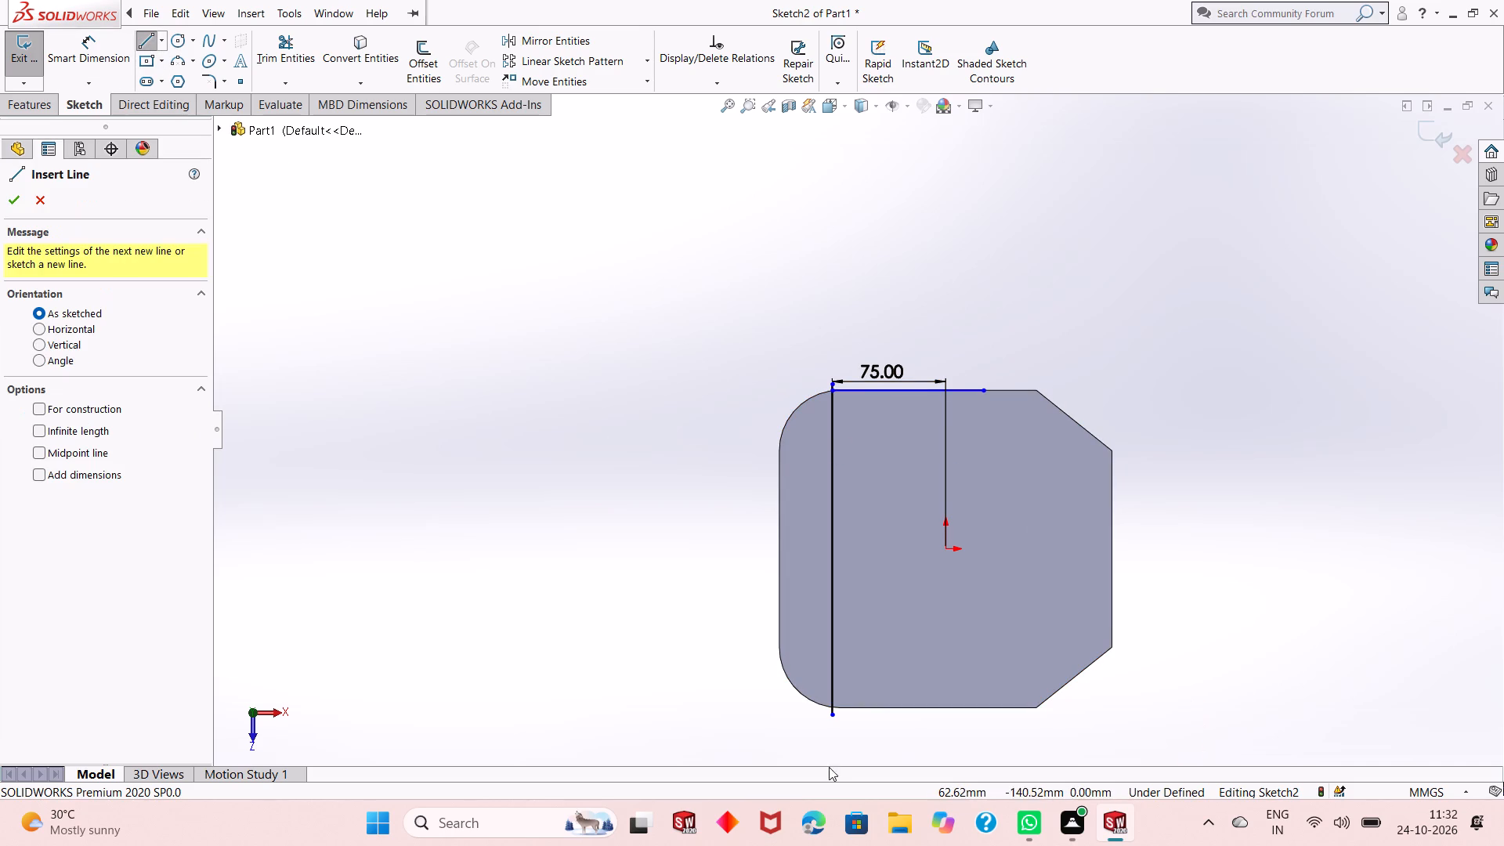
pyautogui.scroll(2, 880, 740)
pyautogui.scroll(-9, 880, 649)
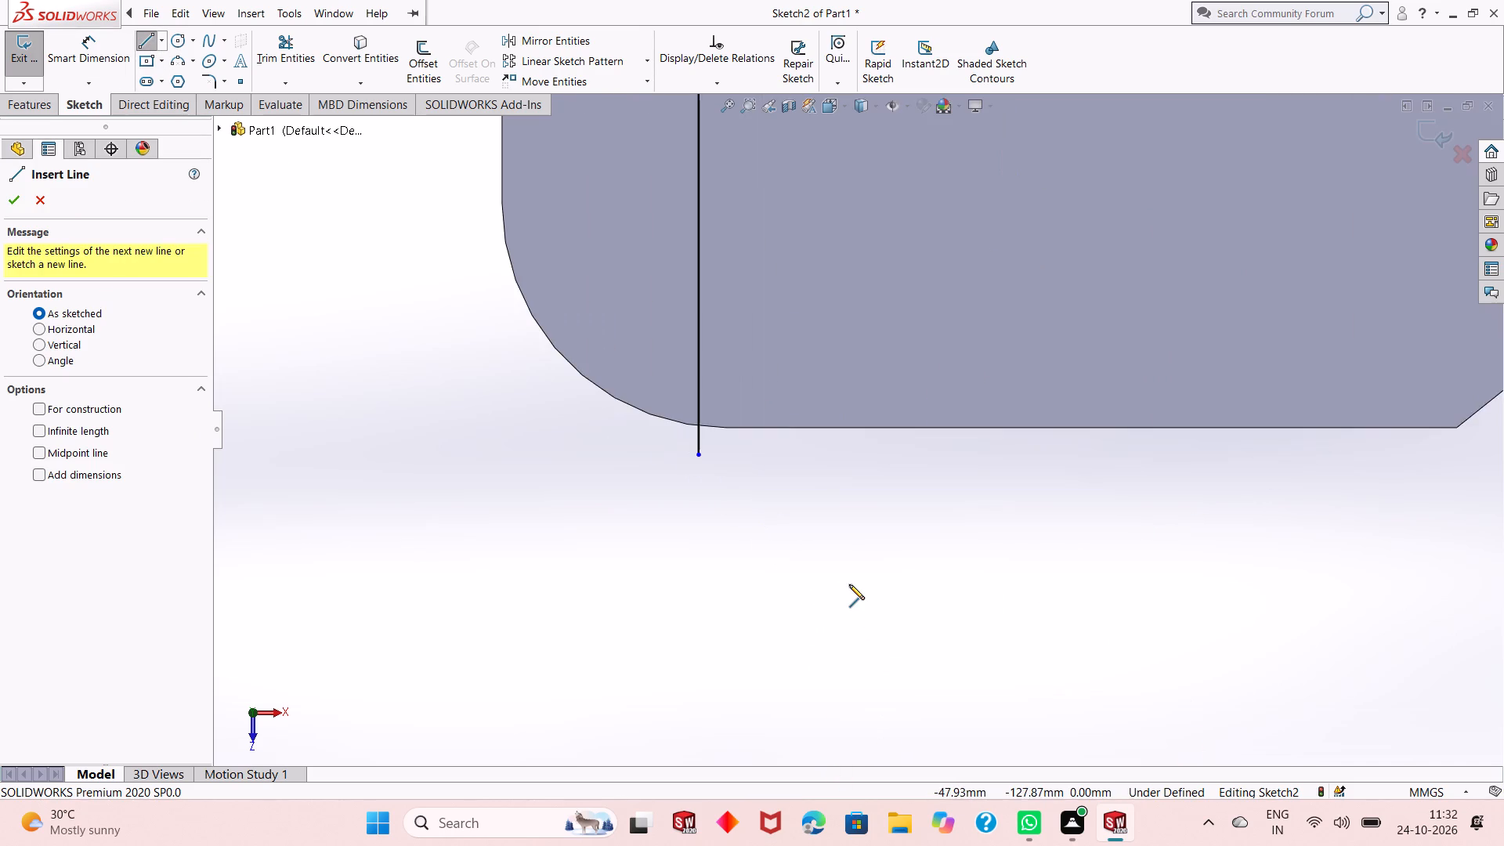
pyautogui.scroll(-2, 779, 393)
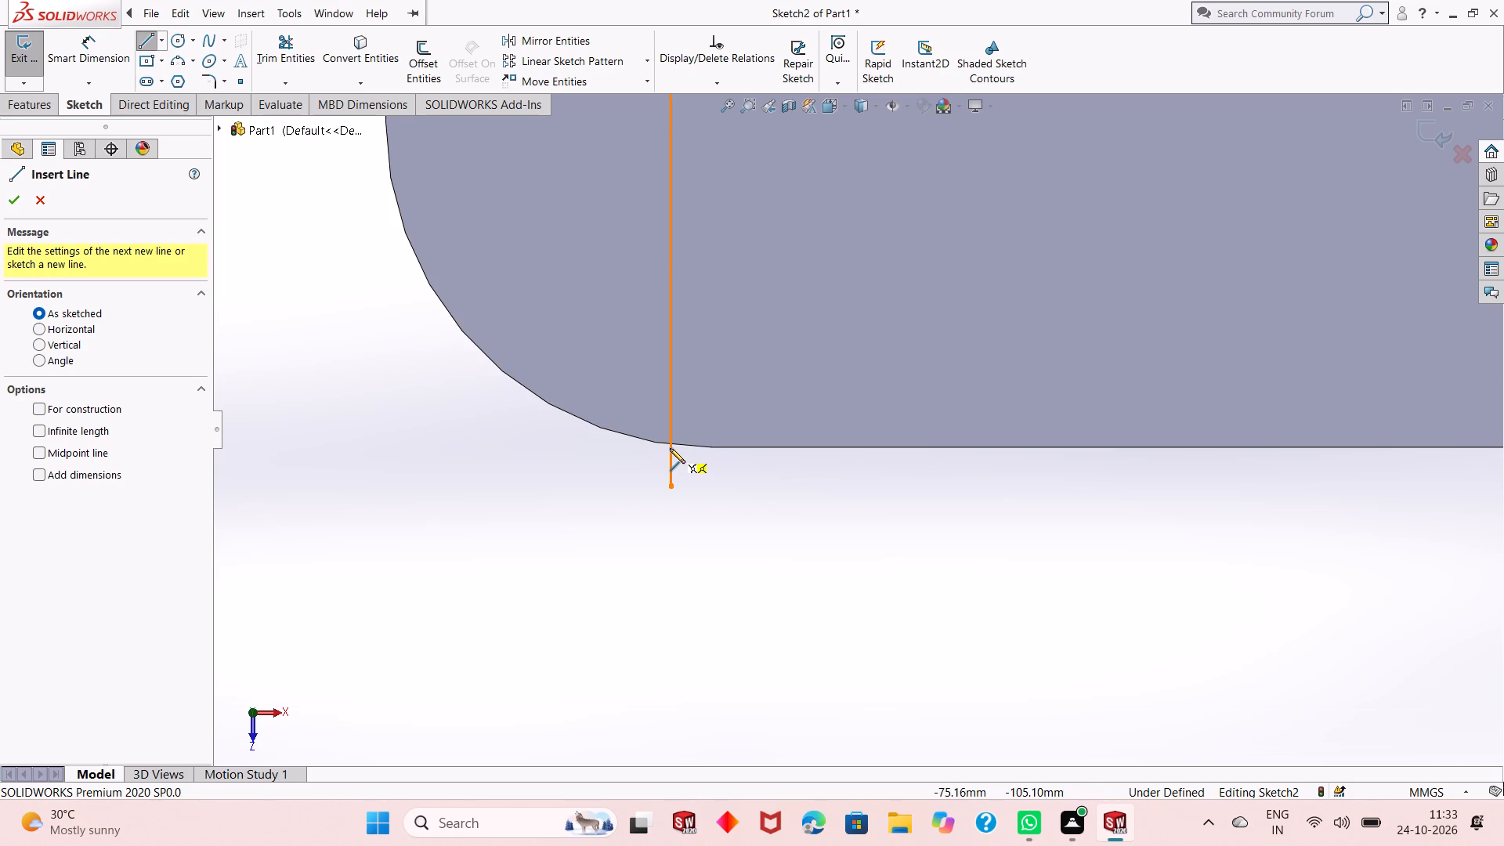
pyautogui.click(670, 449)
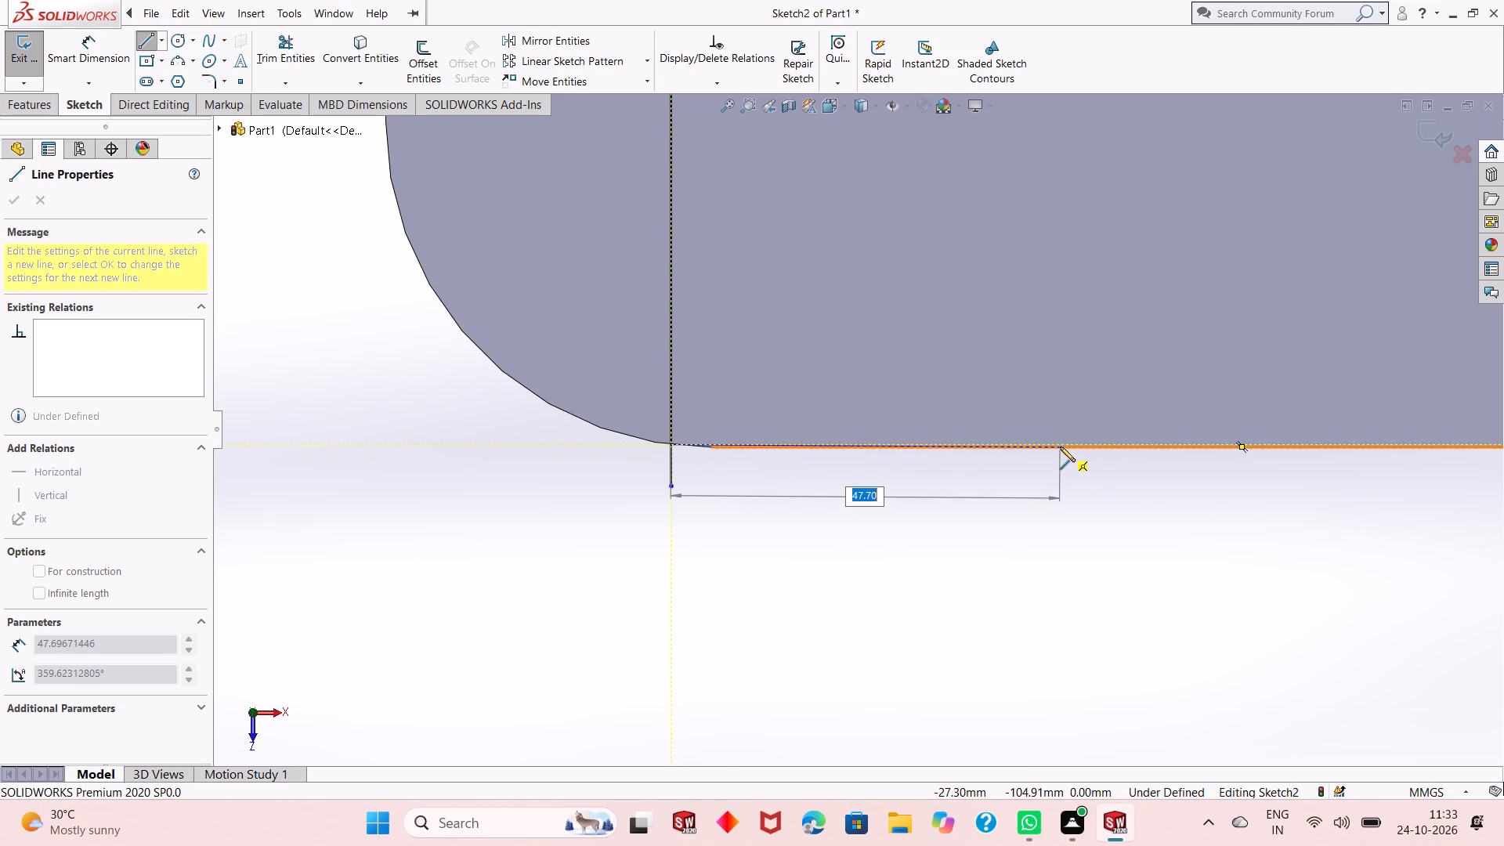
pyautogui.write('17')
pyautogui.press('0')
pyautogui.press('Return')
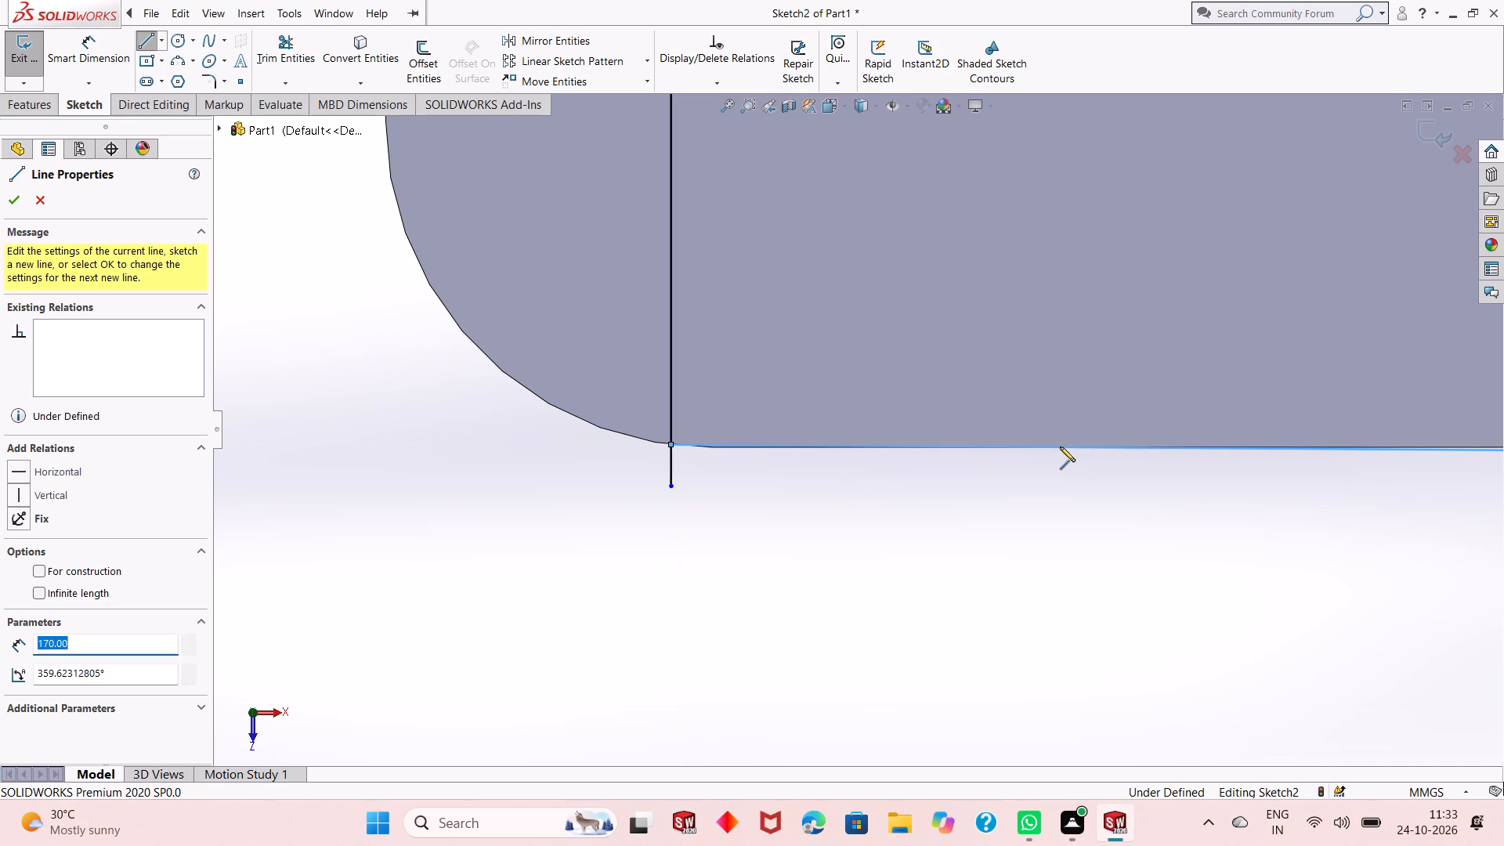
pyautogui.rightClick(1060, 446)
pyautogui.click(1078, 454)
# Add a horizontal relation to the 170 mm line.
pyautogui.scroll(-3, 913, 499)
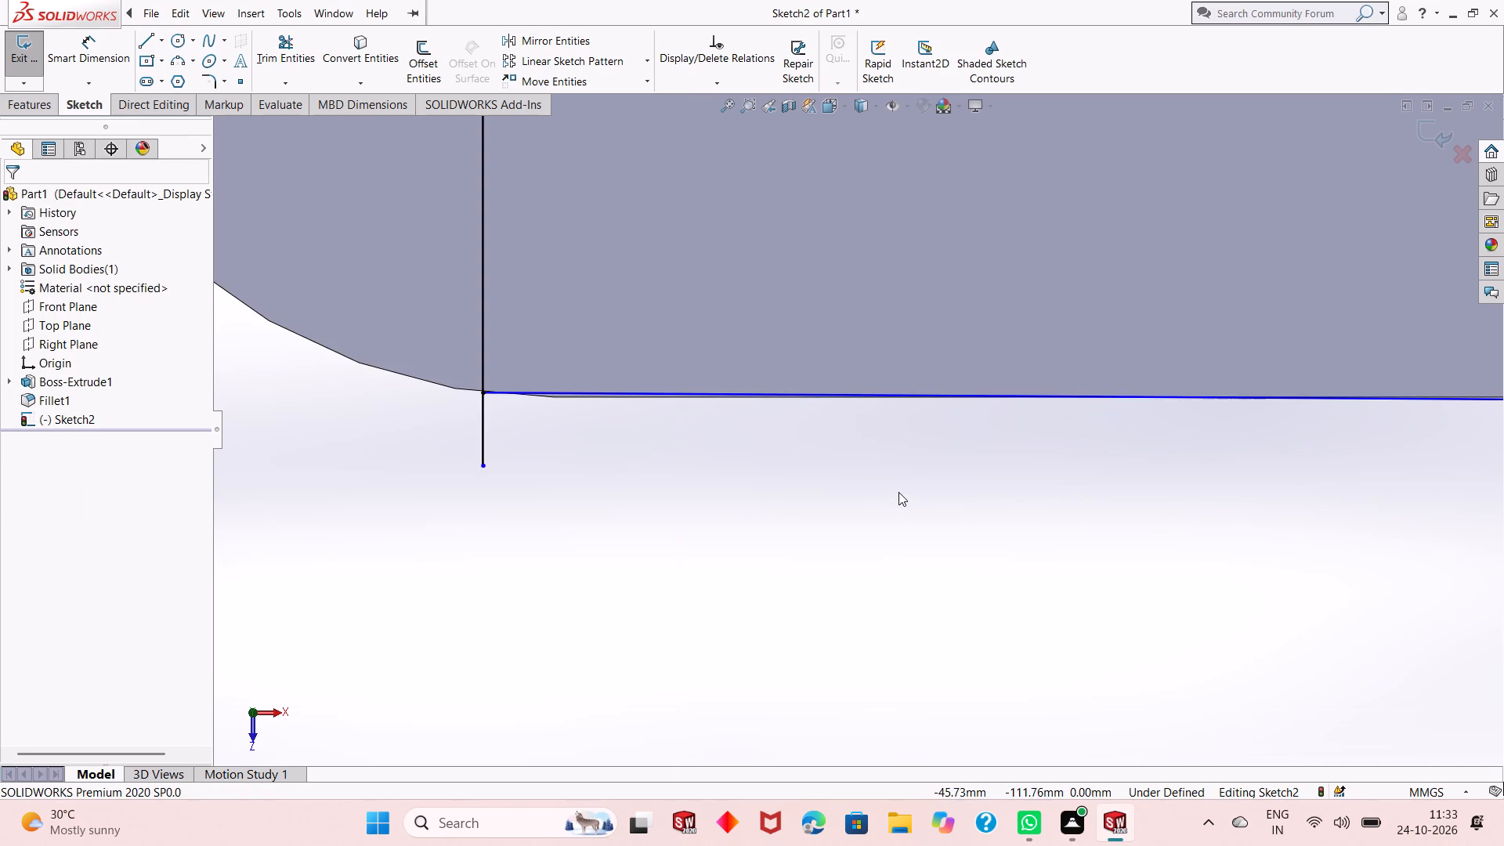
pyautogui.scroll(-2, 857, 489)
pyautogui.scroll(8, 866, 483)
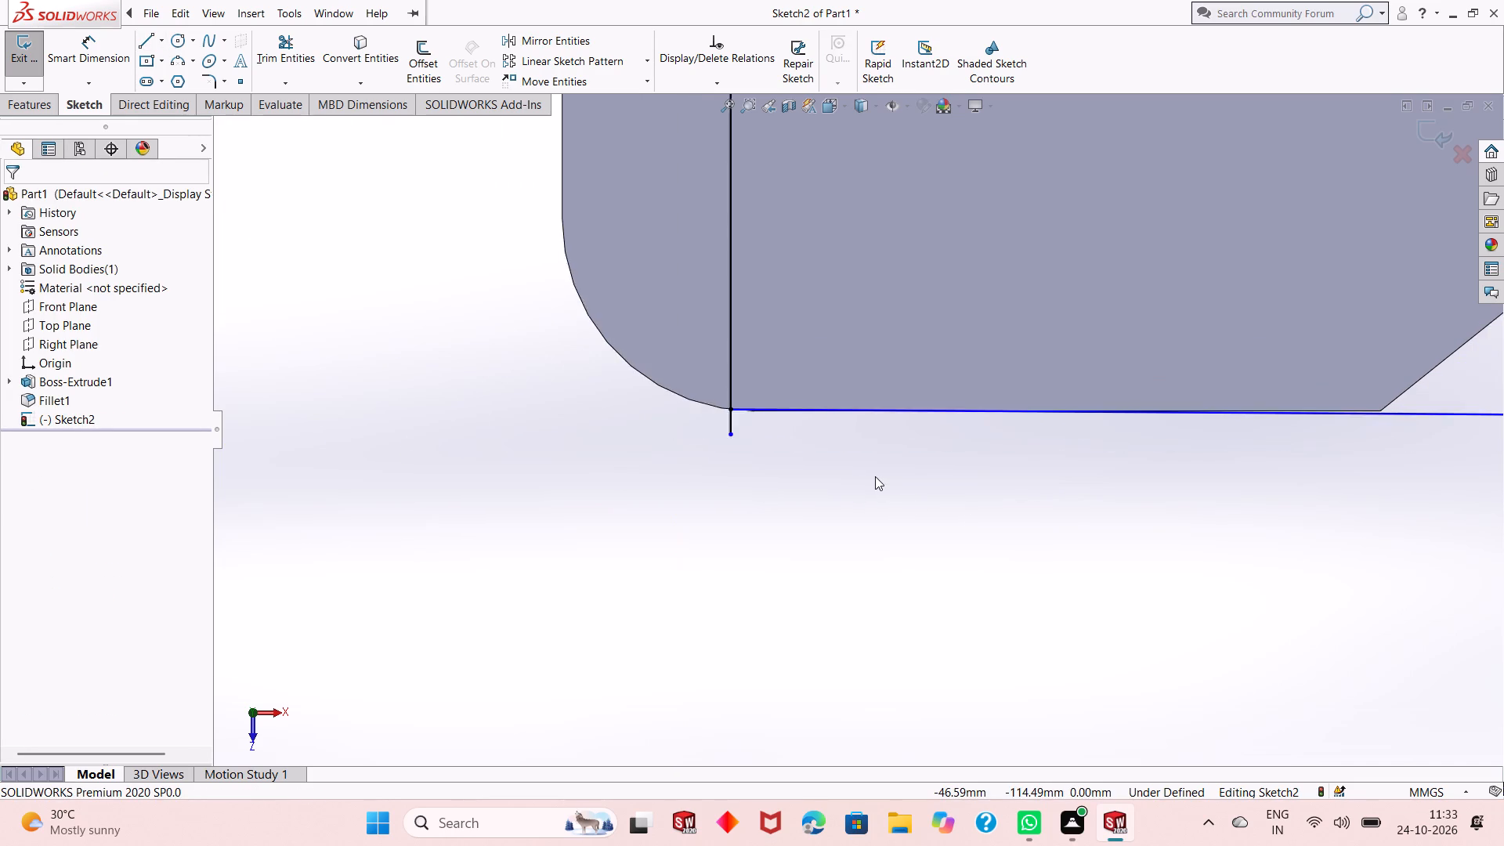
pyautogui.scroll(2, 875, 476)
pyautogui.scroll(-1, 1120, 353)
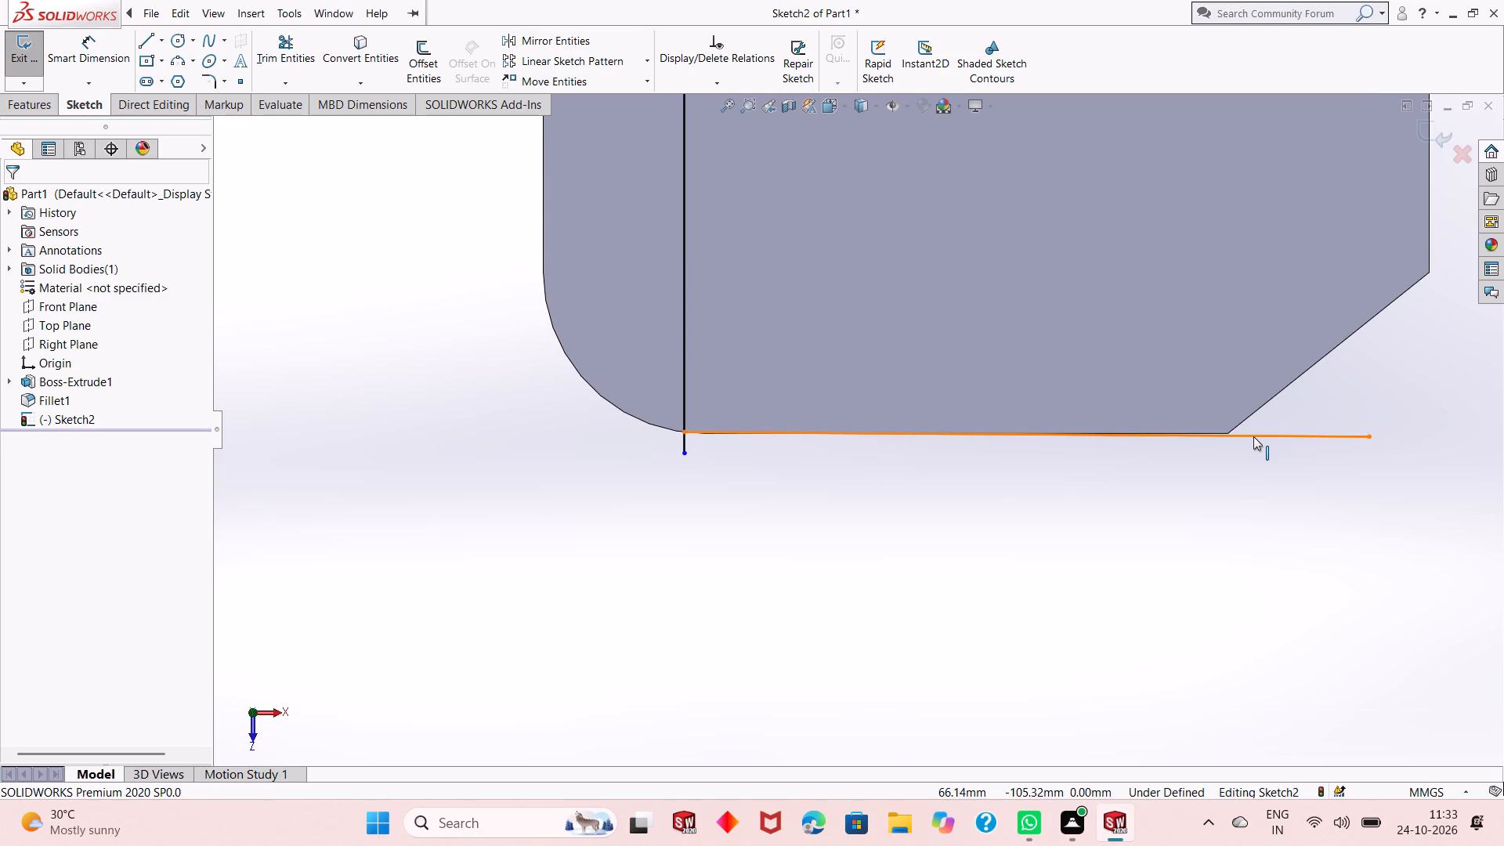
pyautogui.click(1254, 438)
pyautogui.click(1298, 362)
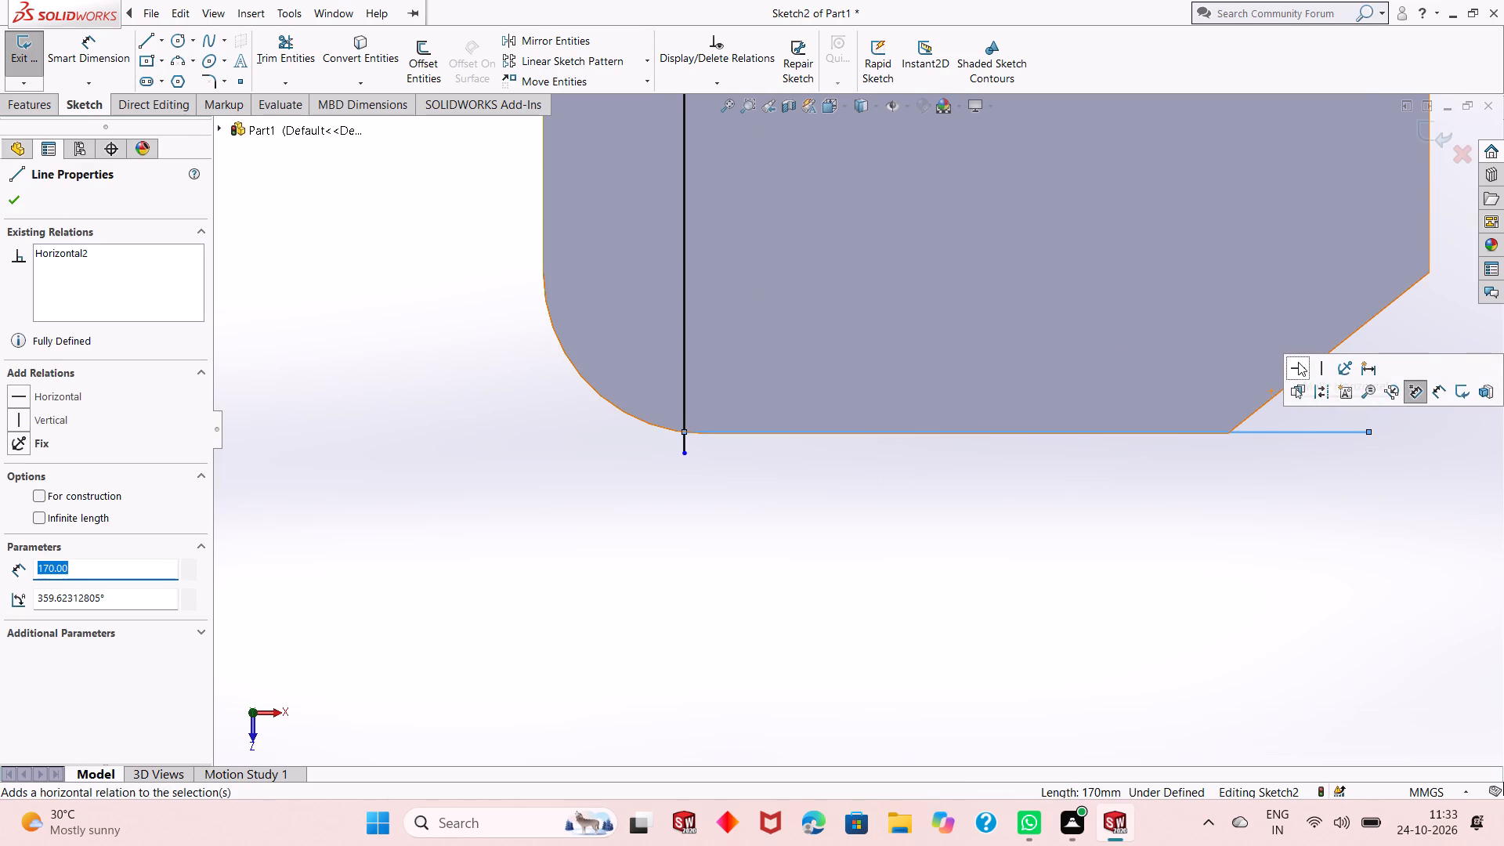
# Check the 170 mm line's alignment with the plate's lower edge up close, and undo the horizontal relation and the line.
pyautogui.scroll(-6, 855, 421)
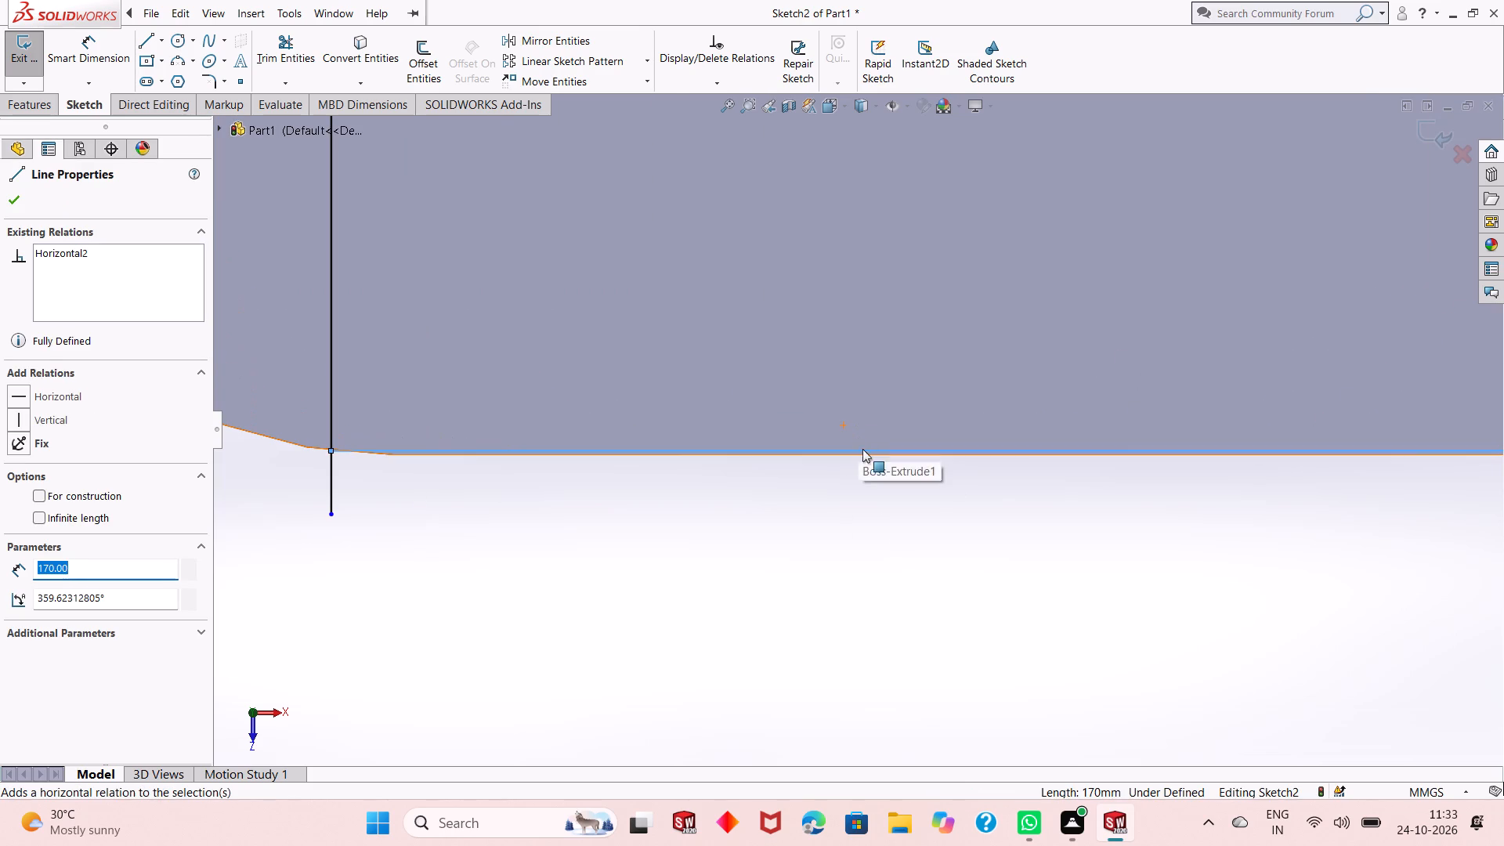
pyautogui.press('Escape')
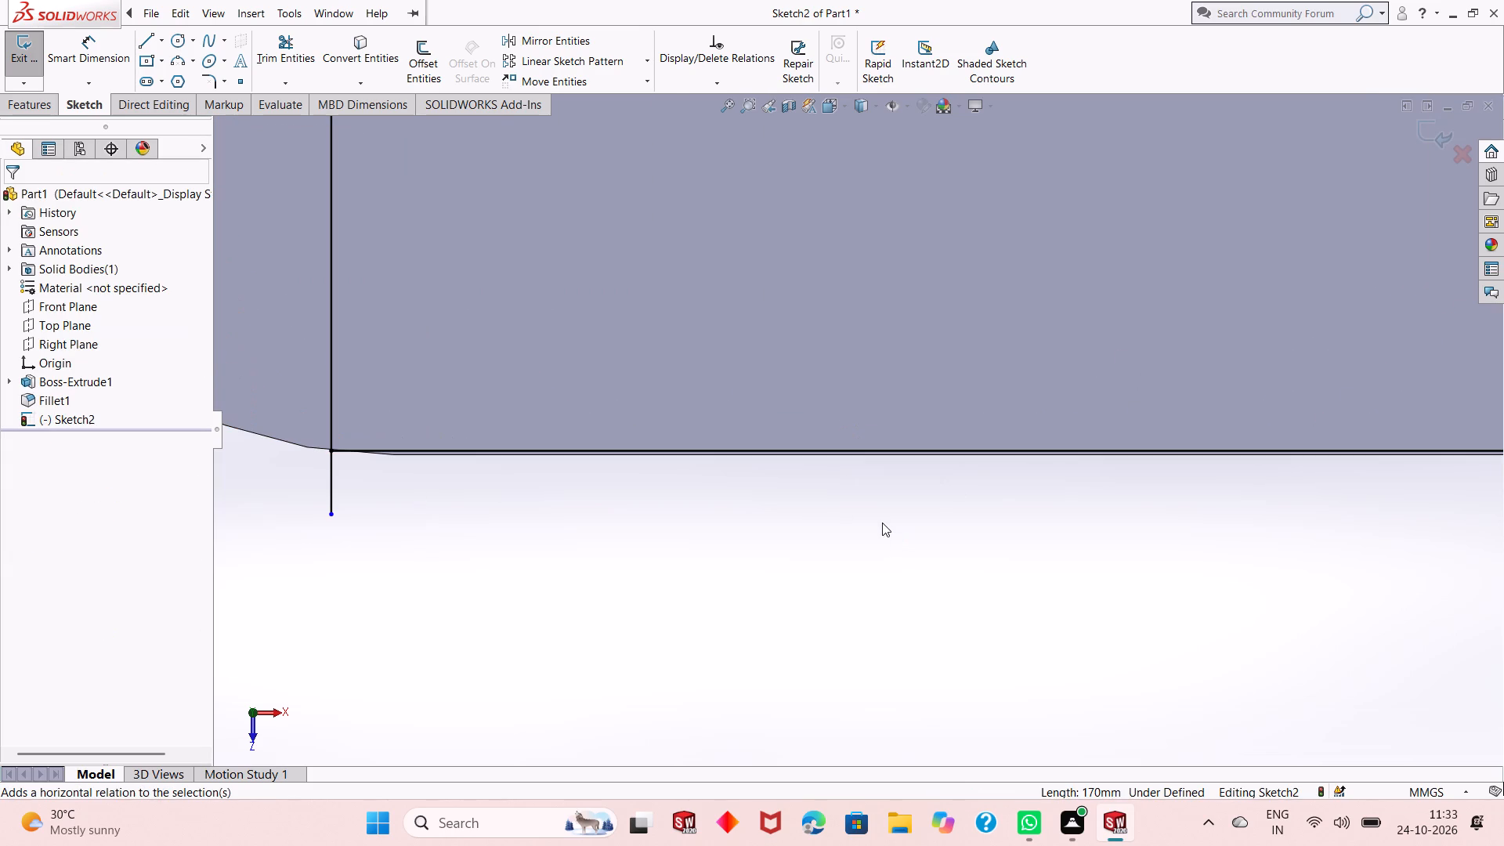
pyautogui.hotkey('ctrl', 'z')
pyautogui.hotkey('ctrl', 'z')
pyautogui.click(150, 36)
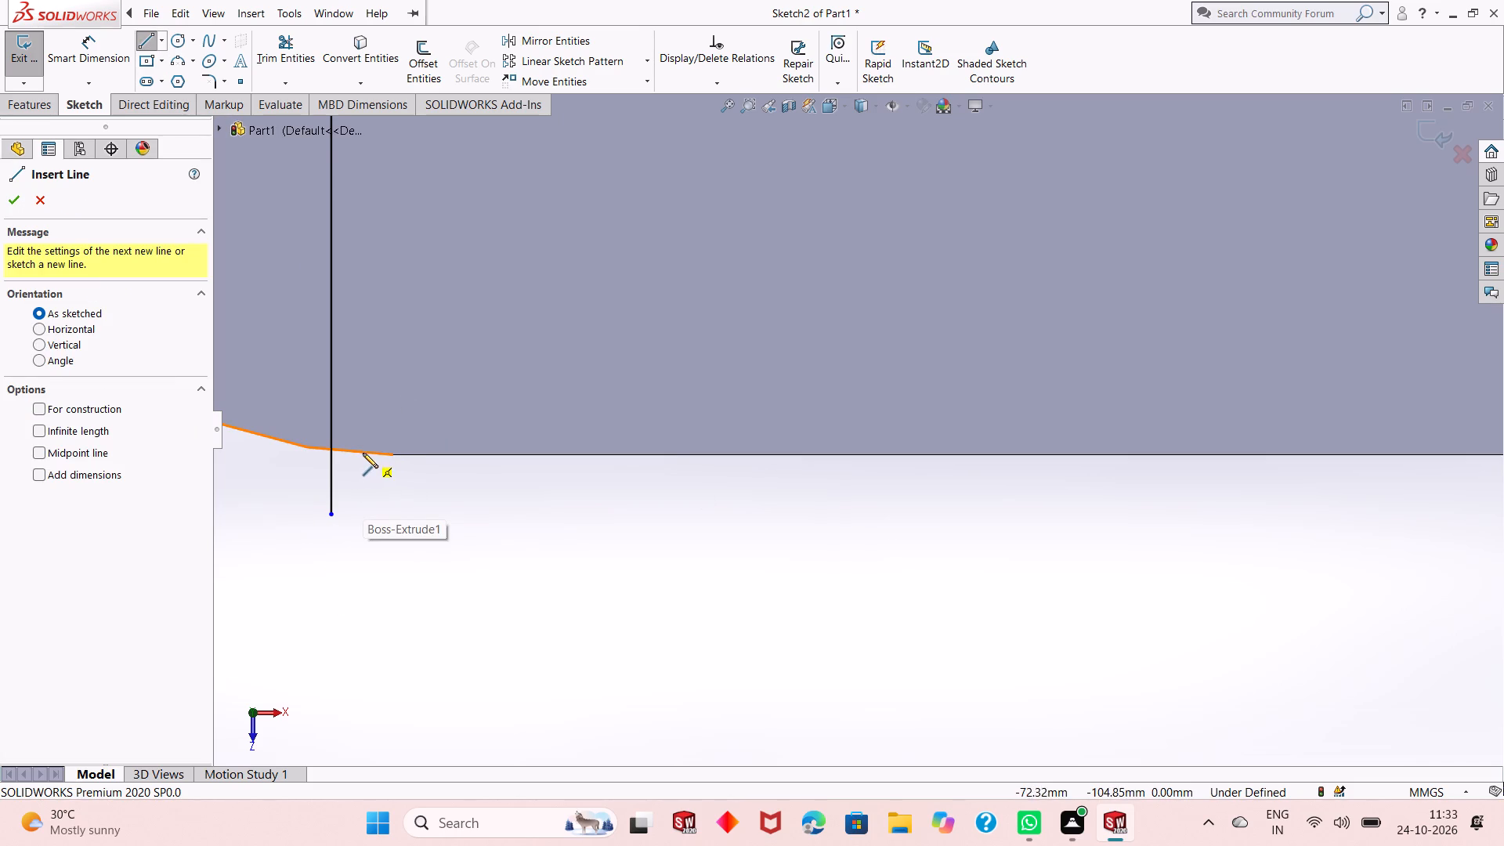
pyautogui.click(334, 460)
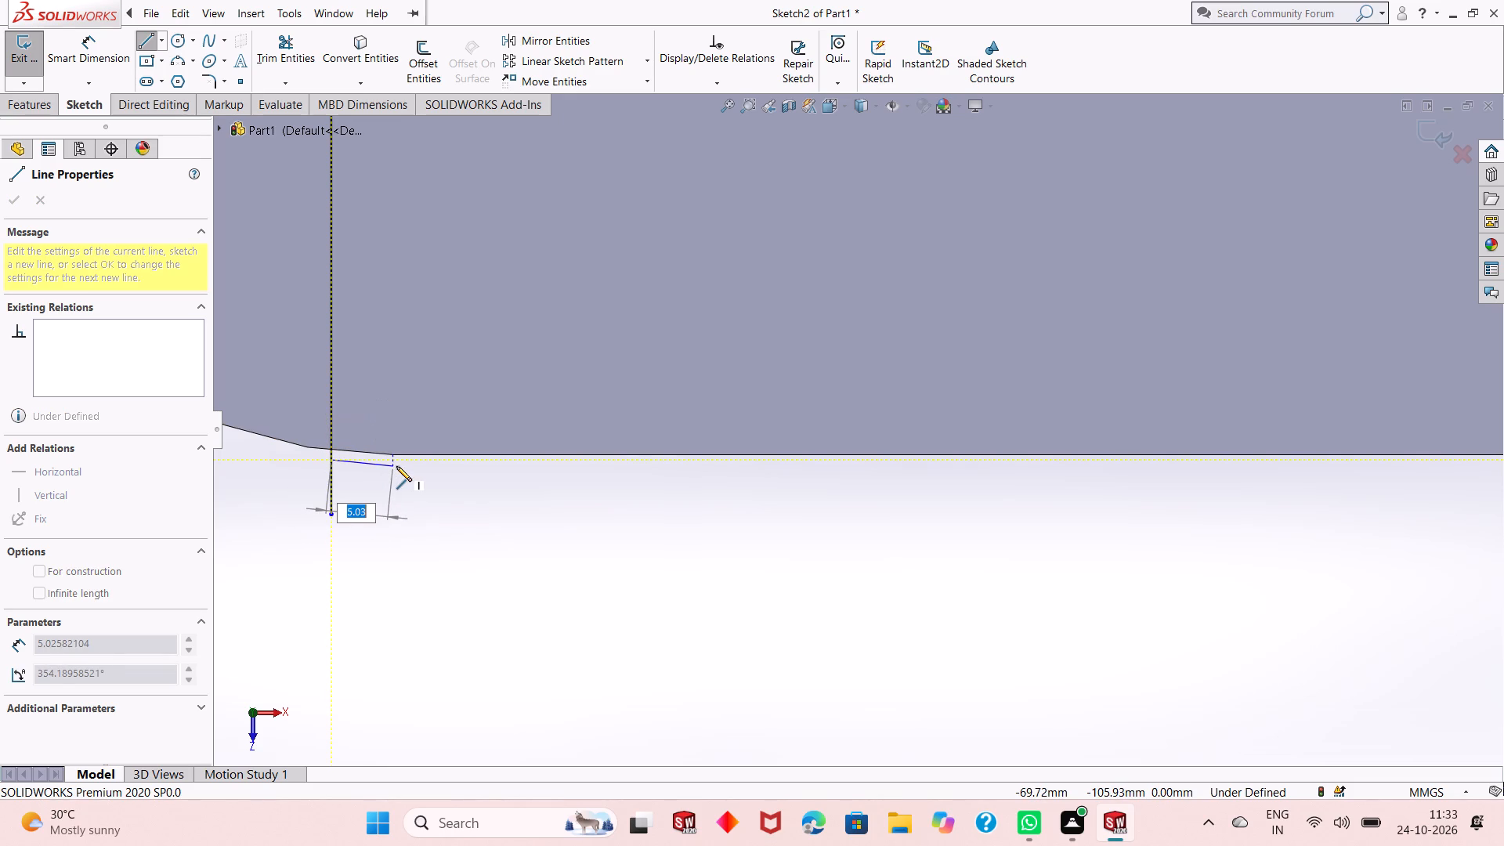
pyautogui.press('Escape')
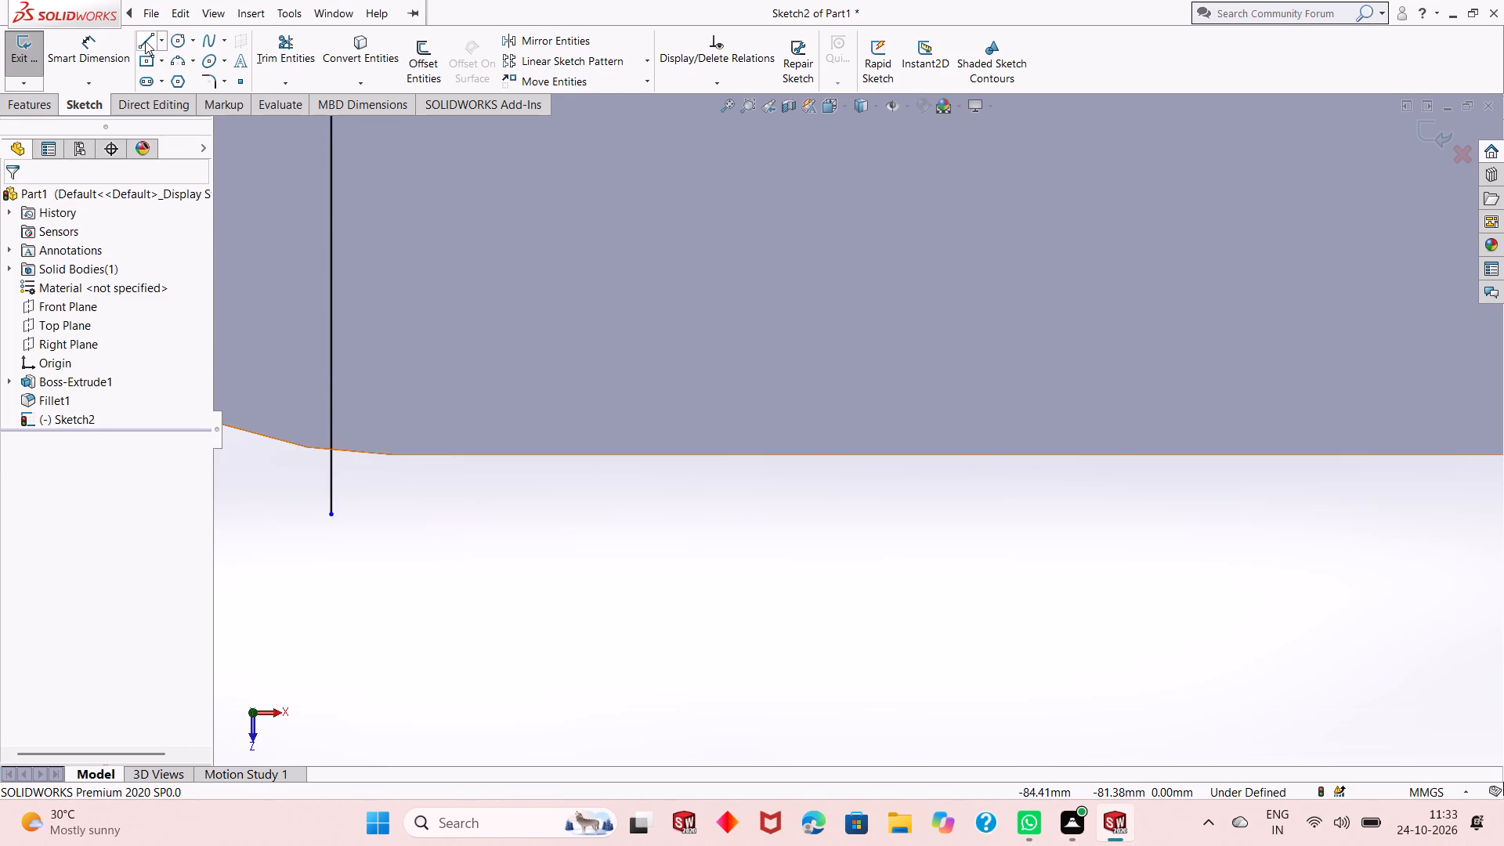
# Sketch a horizontal 170 mm line from the vertical line toward the chamfered side, starting level with the plate's lower straight edge.
pyautogui.click(145, 41)
pyautogui.scroll(2, 298, 415)
pyautogui.scroll(-1, 545, 449)
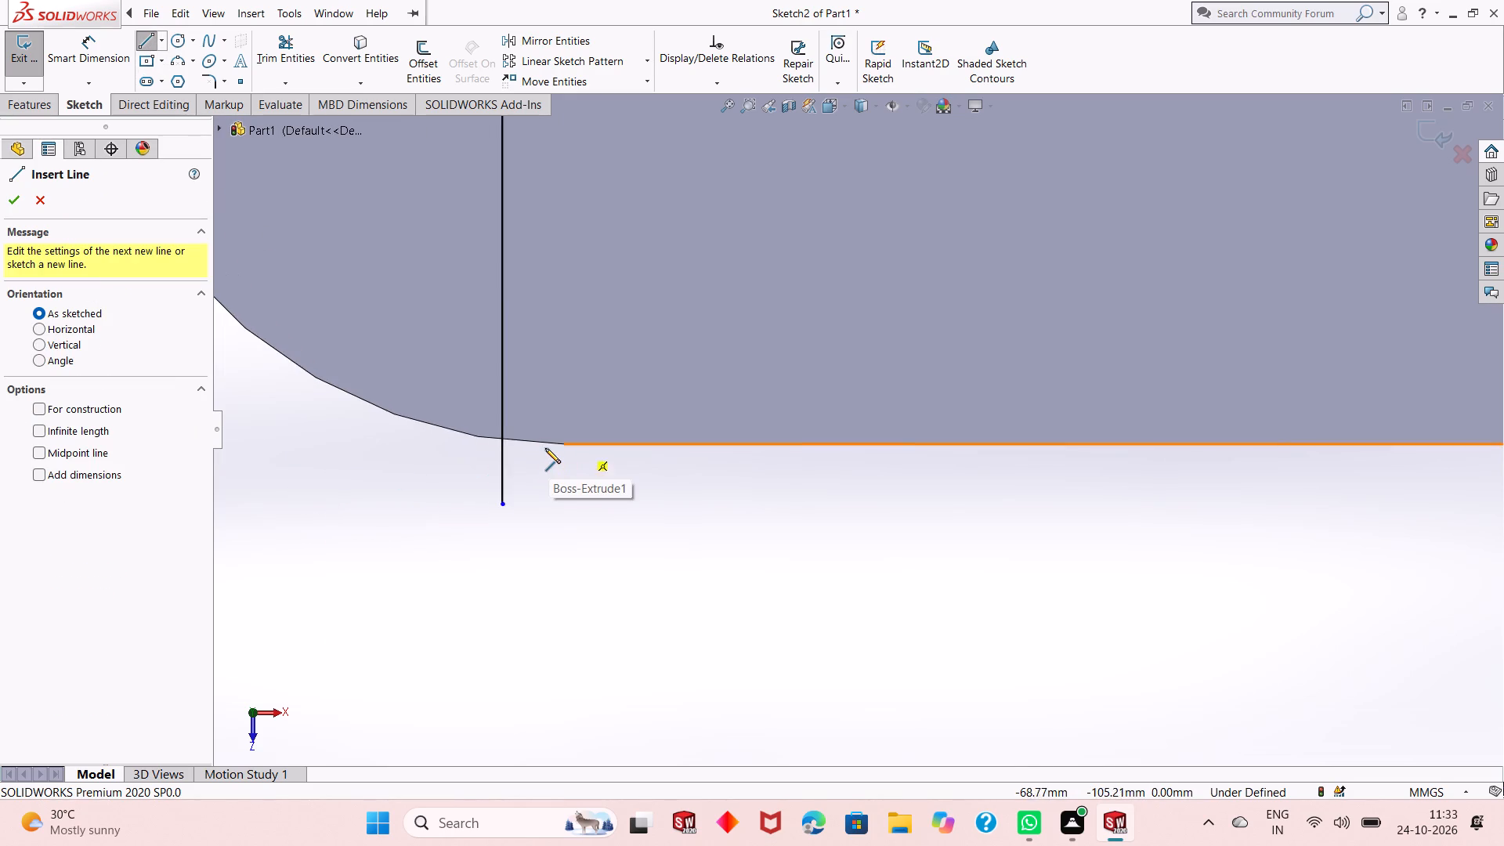
pyautogui.scroll(-6, 545, 448)
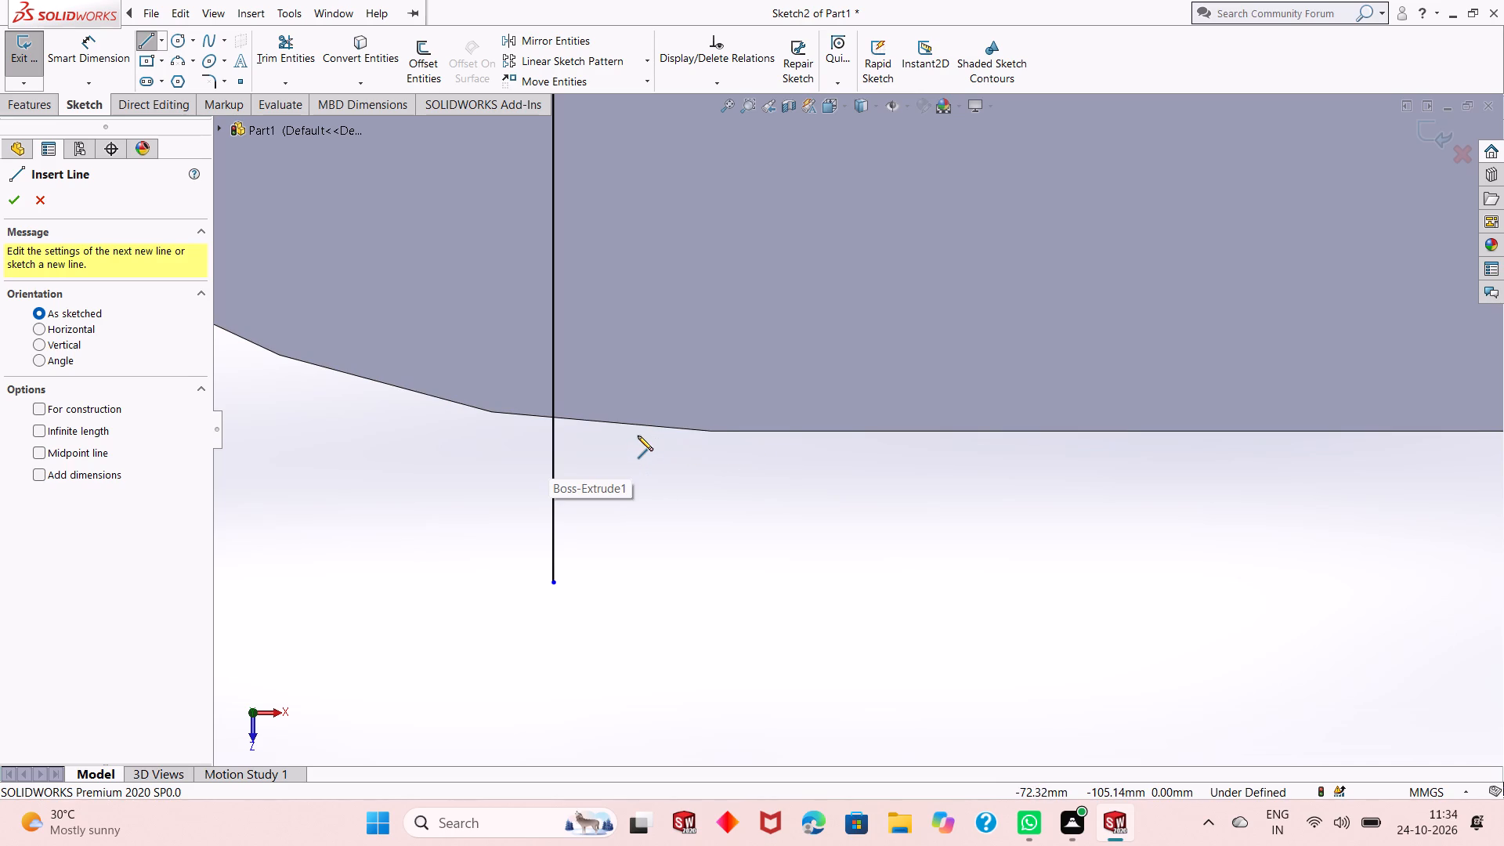
pyautogui.click(551, 432)
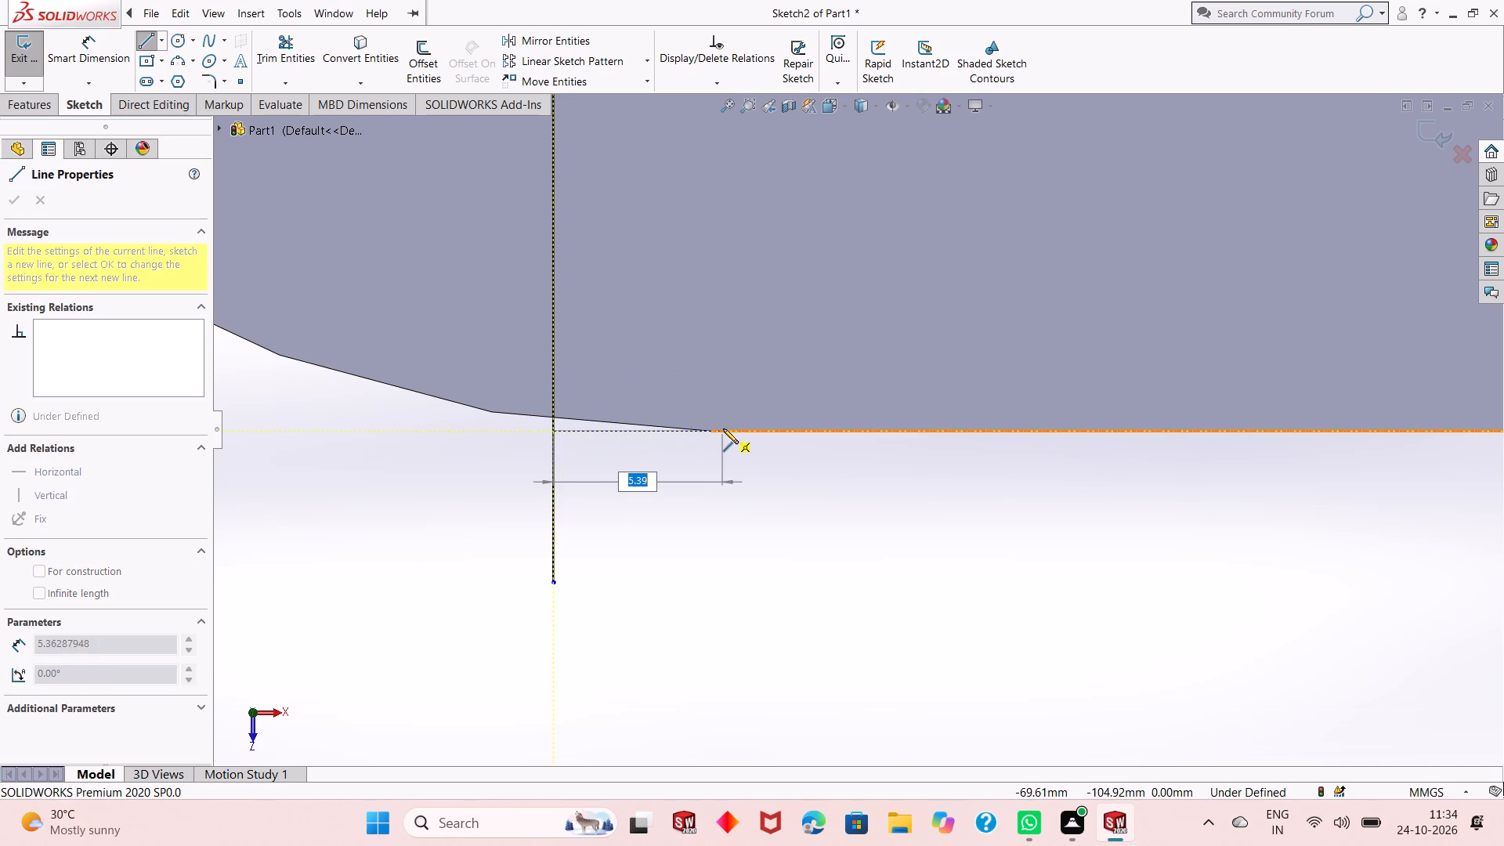
pyautogui.write('170')
pyautogui.press('Return')
pyautogui.press('Return')
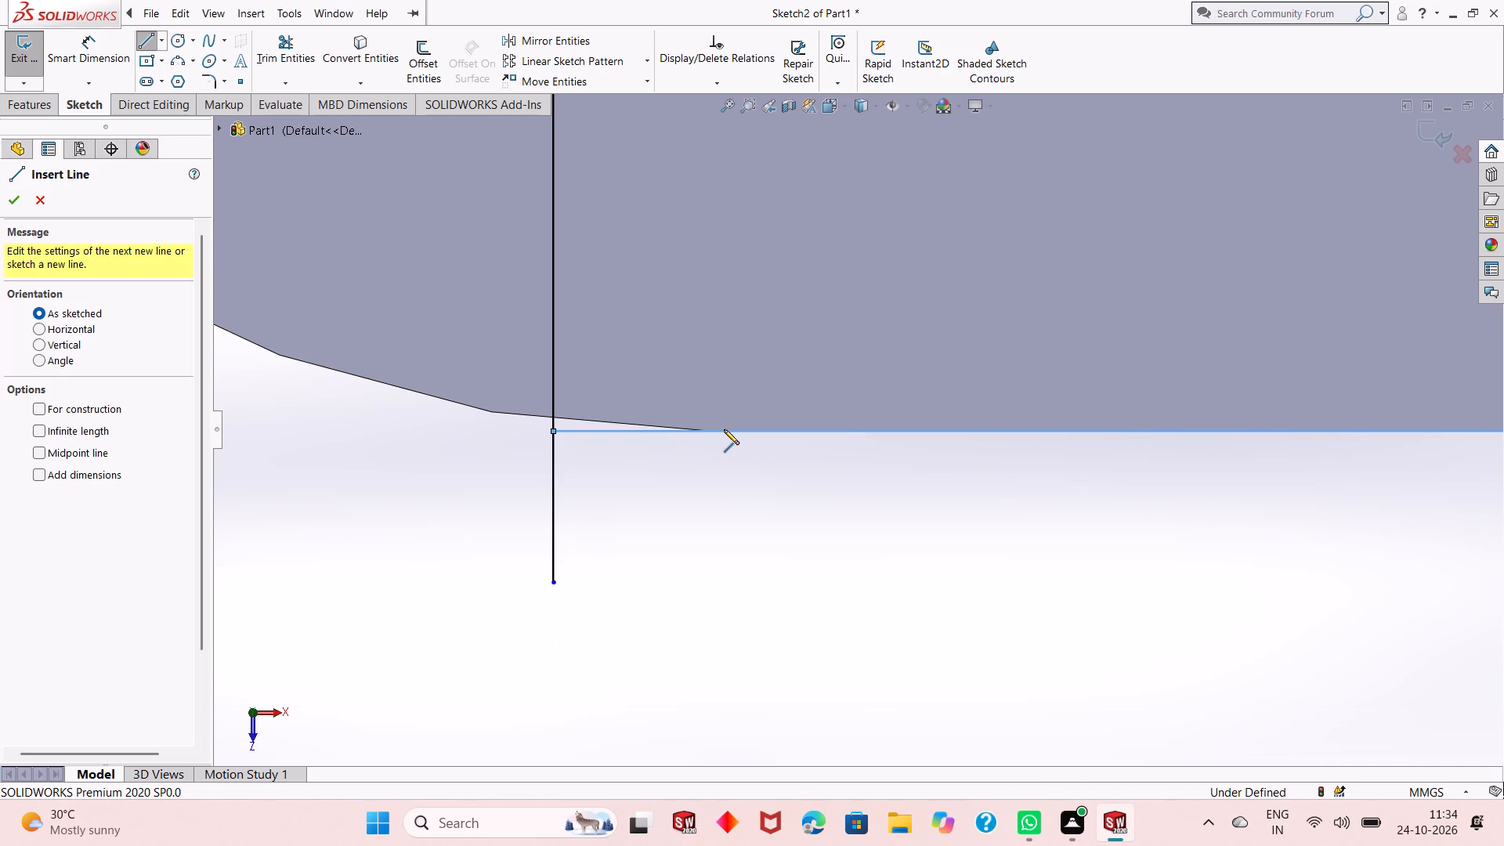
pyautogui.scroll(-3, 621, 477)
pyautogui.scroll(7, 621, 477)
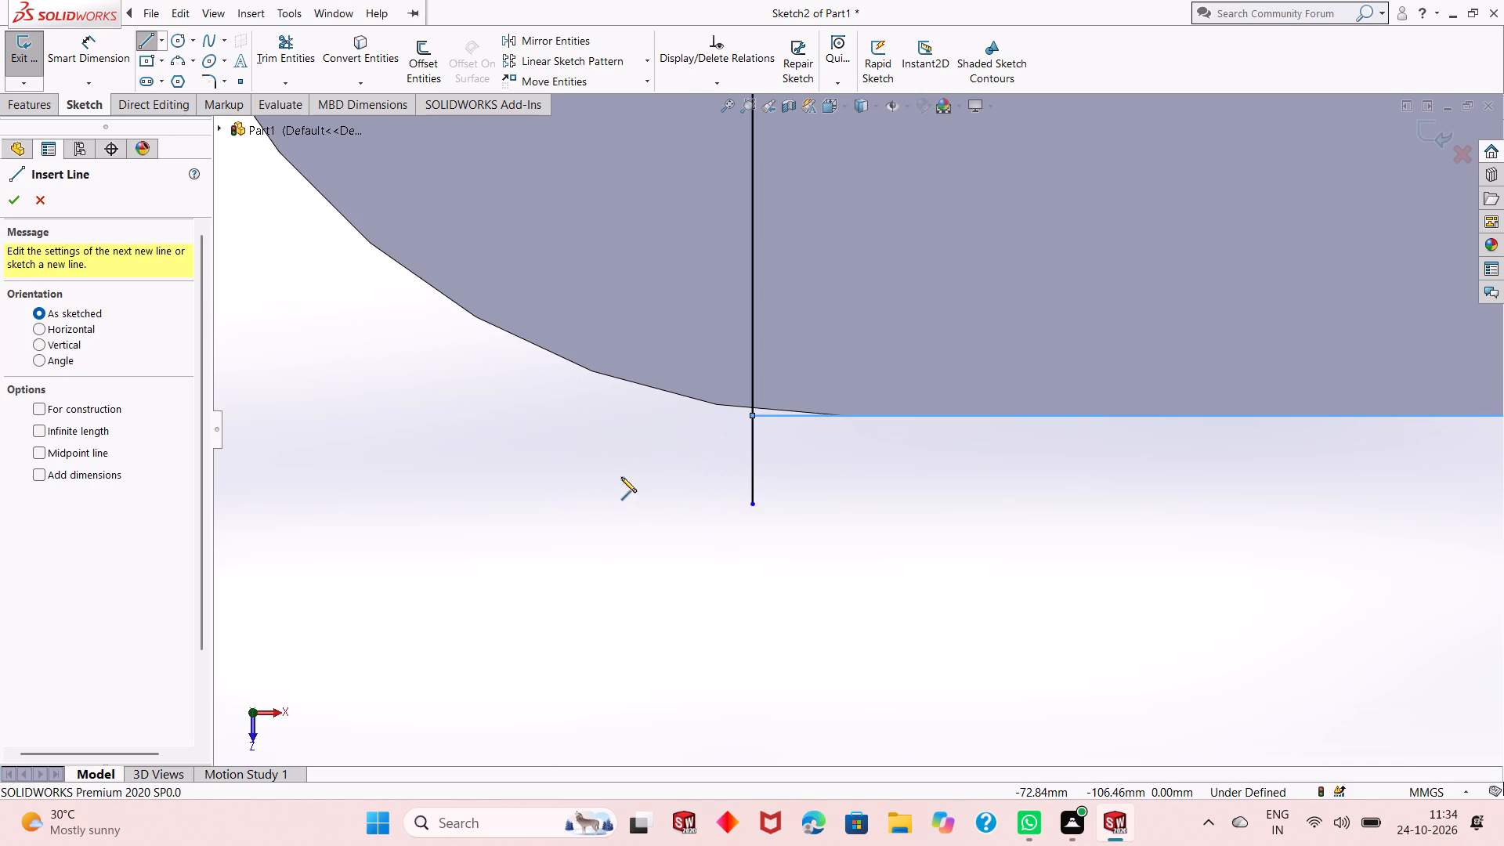
pyautogui.click(621, 477)
pyautogui.scroll(-1, 686, 442)
pyautogui.scroll(2, 686, 442)
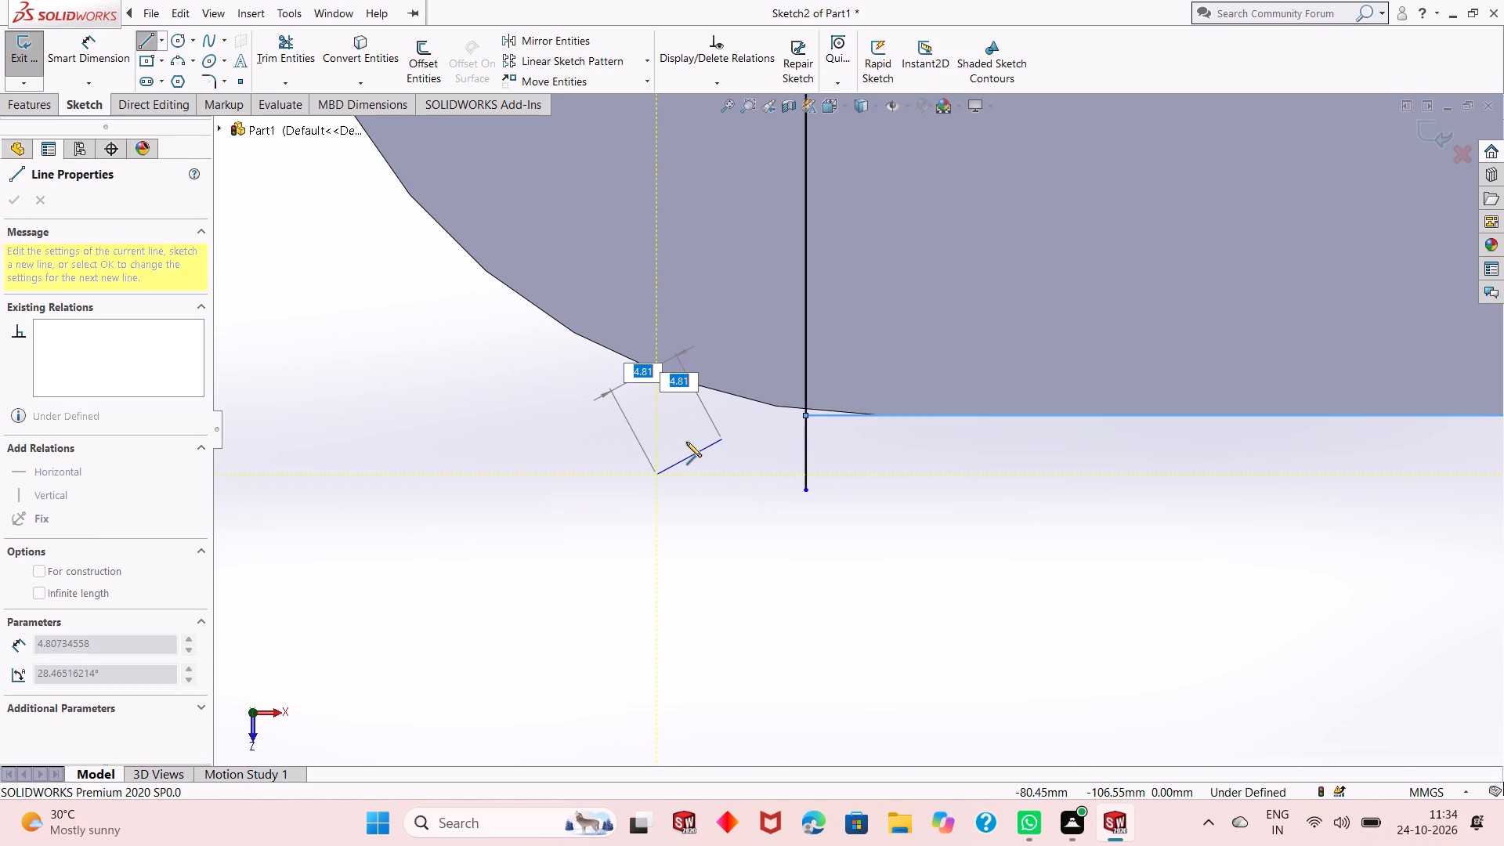
pyautogui.press('Escape')
pyautogui.scroll(-2, 432, 507)
pyautogui.press('Escape')
pyautogui.press('Escape')
# Examine the sketched lines against the plate's lower edge and its whole outline.
pyautogui.scroll(4, 476, 542)
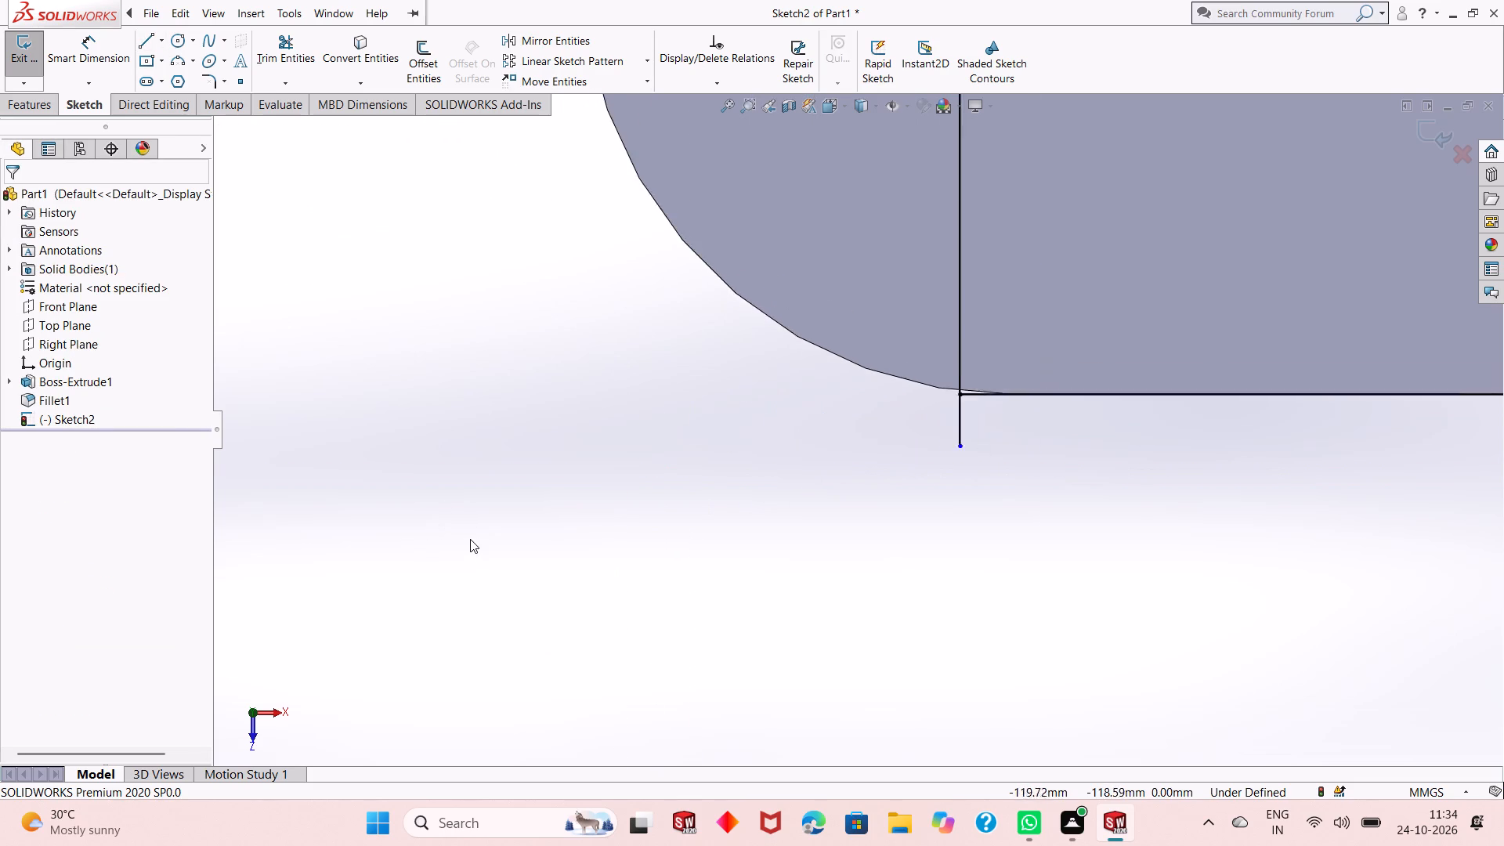
pyautogui.scroll(9, 470, 539)
pyautogui.scroll(-3, 1149, 366)
pyautogui.scroll(-2, 767, 515)
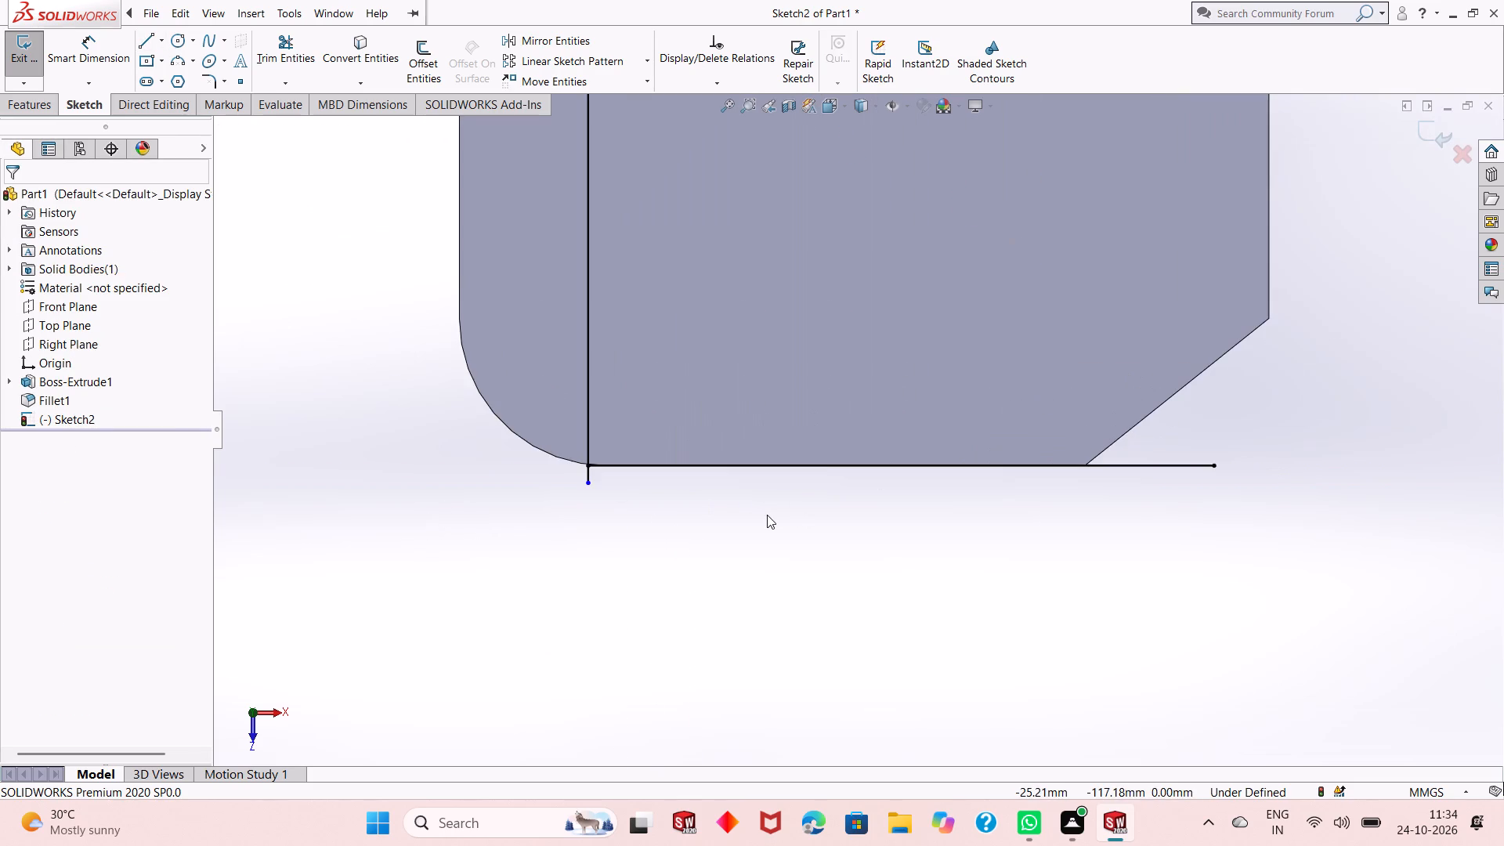
pyautogui.scroll(3, 789, 598)
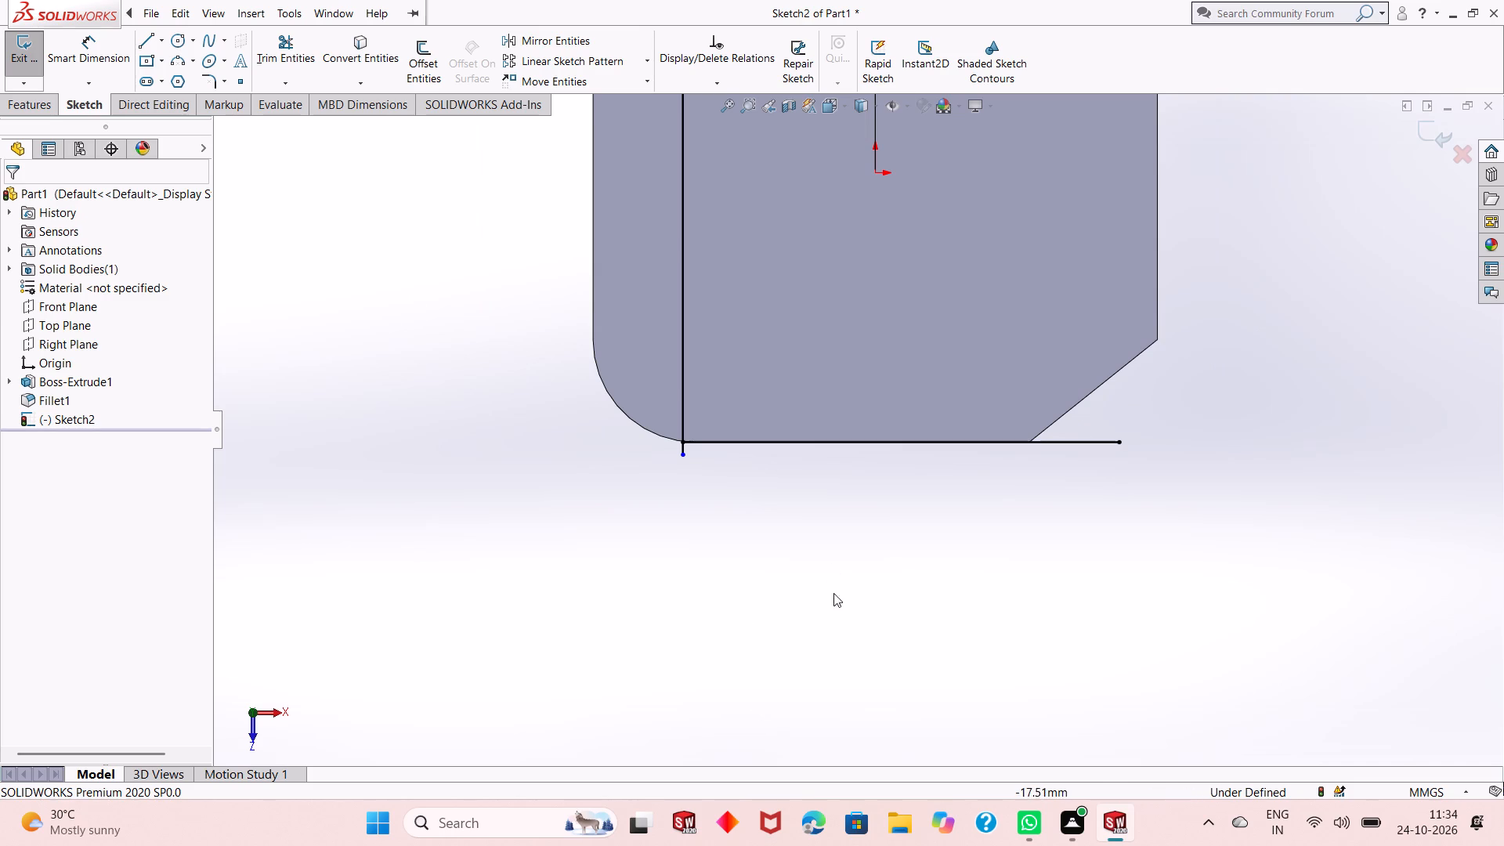
pyautogui.scroll(3, 854, 638)
pyautogui.scroll(2, 823, 195)
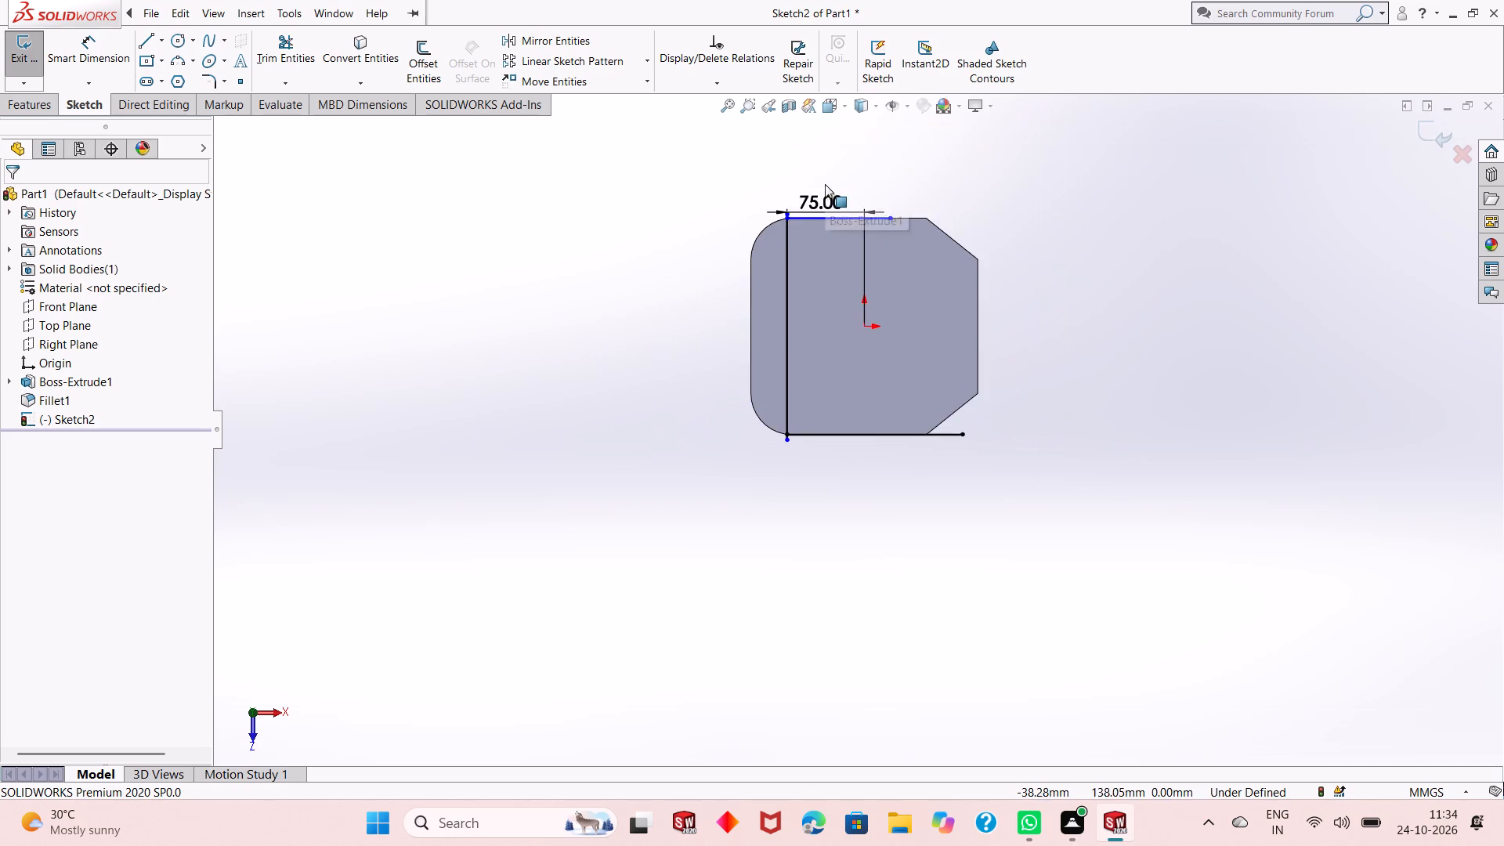
pyautogui.scroll(-2, 825, 184)
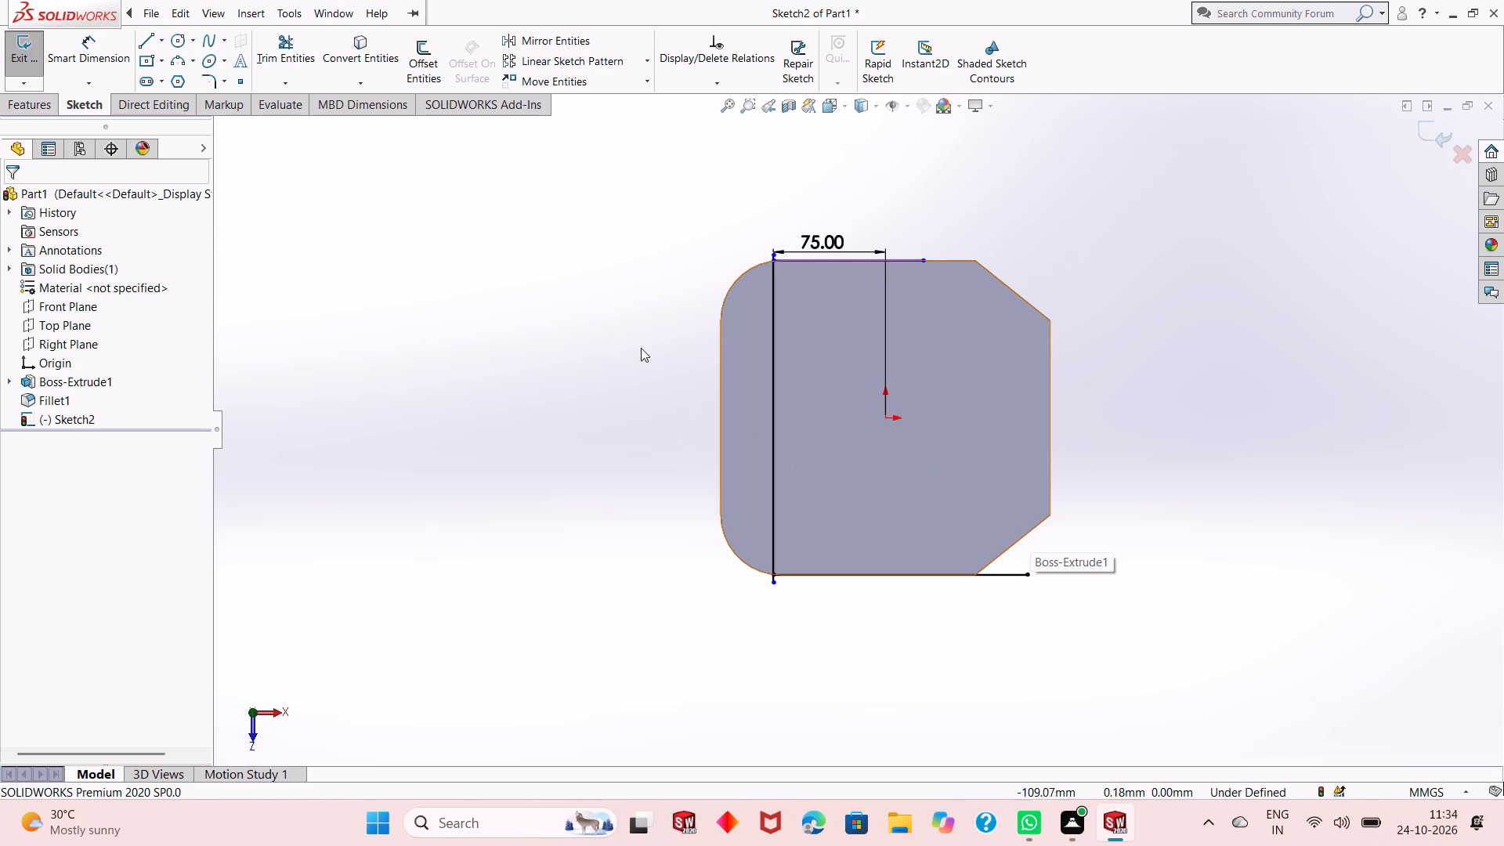
# Check the distance between the plate's straight edge on the filleted side and the vertical line with Smart Dimension, without placing a dimension.
pyautogui.click(85, 58)
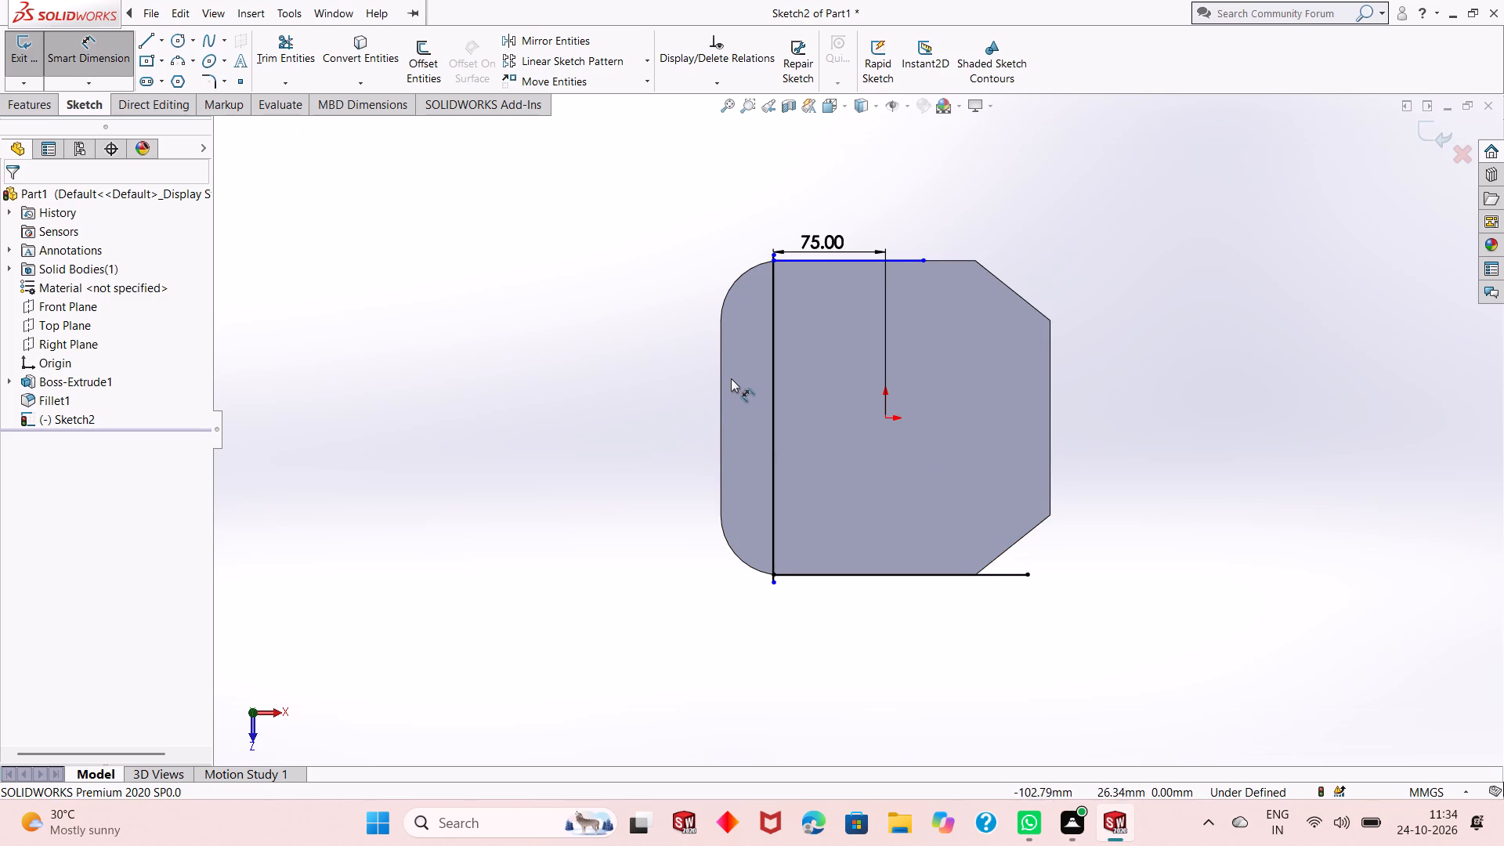
pyautogui.click(722, 367)
pyautogui.click(772, 398)
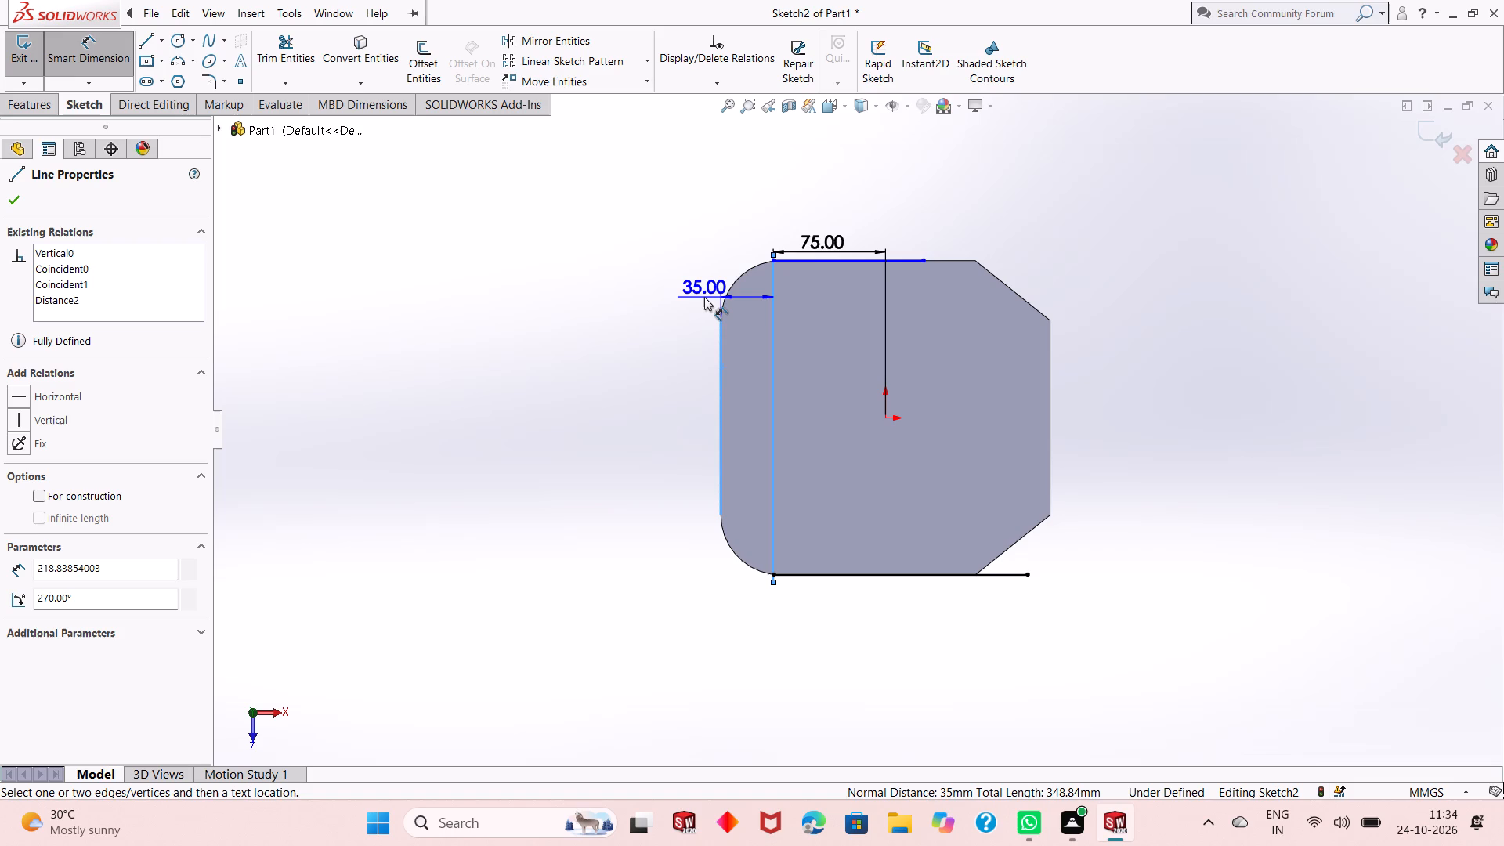
pyautogui.press('Escape')
pyautogui.press('Escape')
pyautogui.press('Escape')
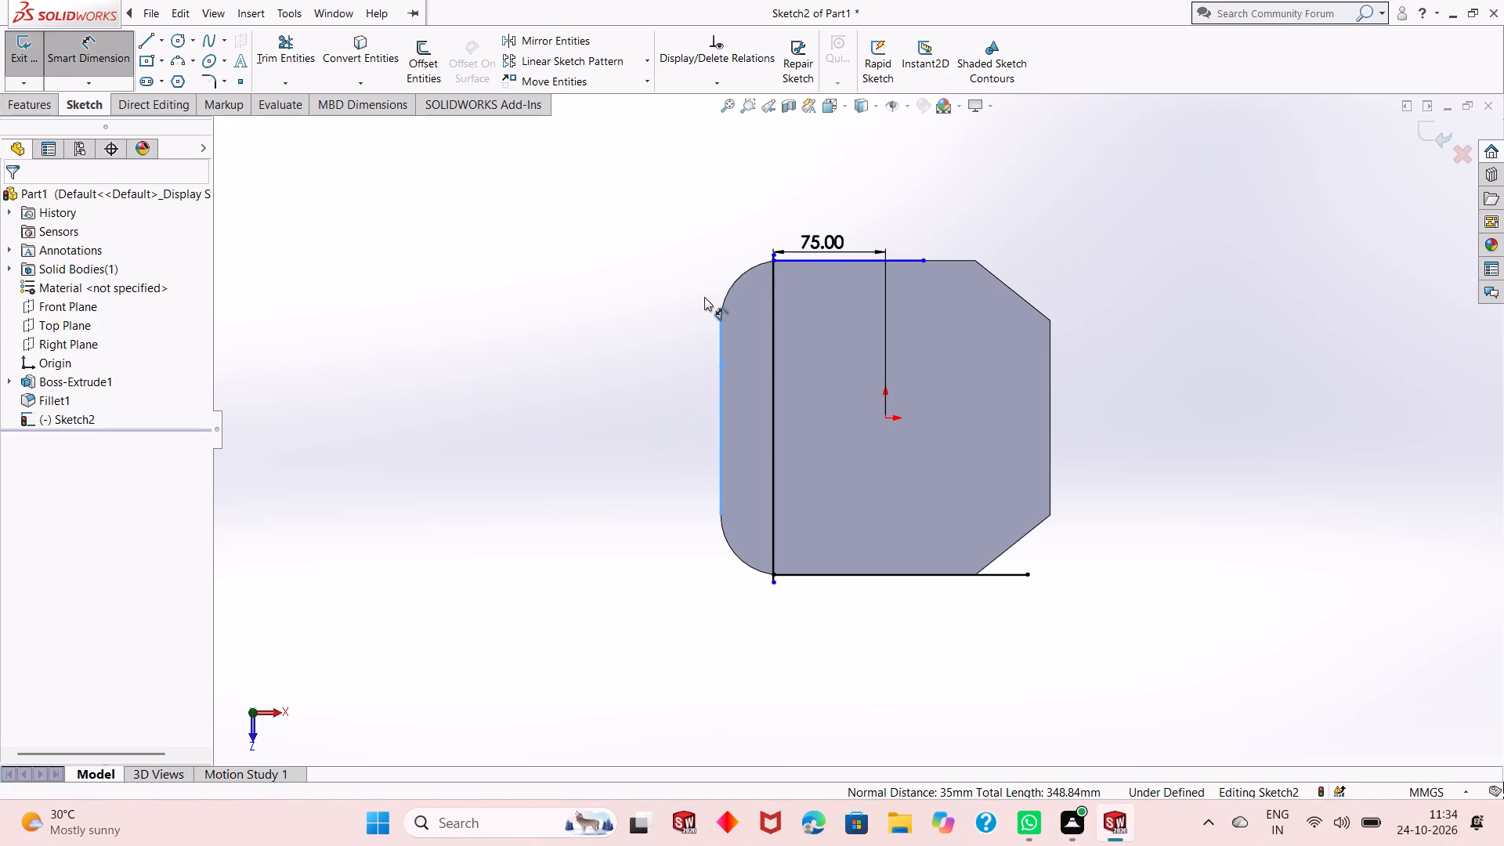
pyautogui.press('Escape')
pyautogui.press('Escape')
pyautogui.press('Escape')
pyautogui.press('Escape')
pyautogui.press('Escape')
pyautogui.press('Escape')
pyautogui.press('Escape')
pyautogui.press('Escape')
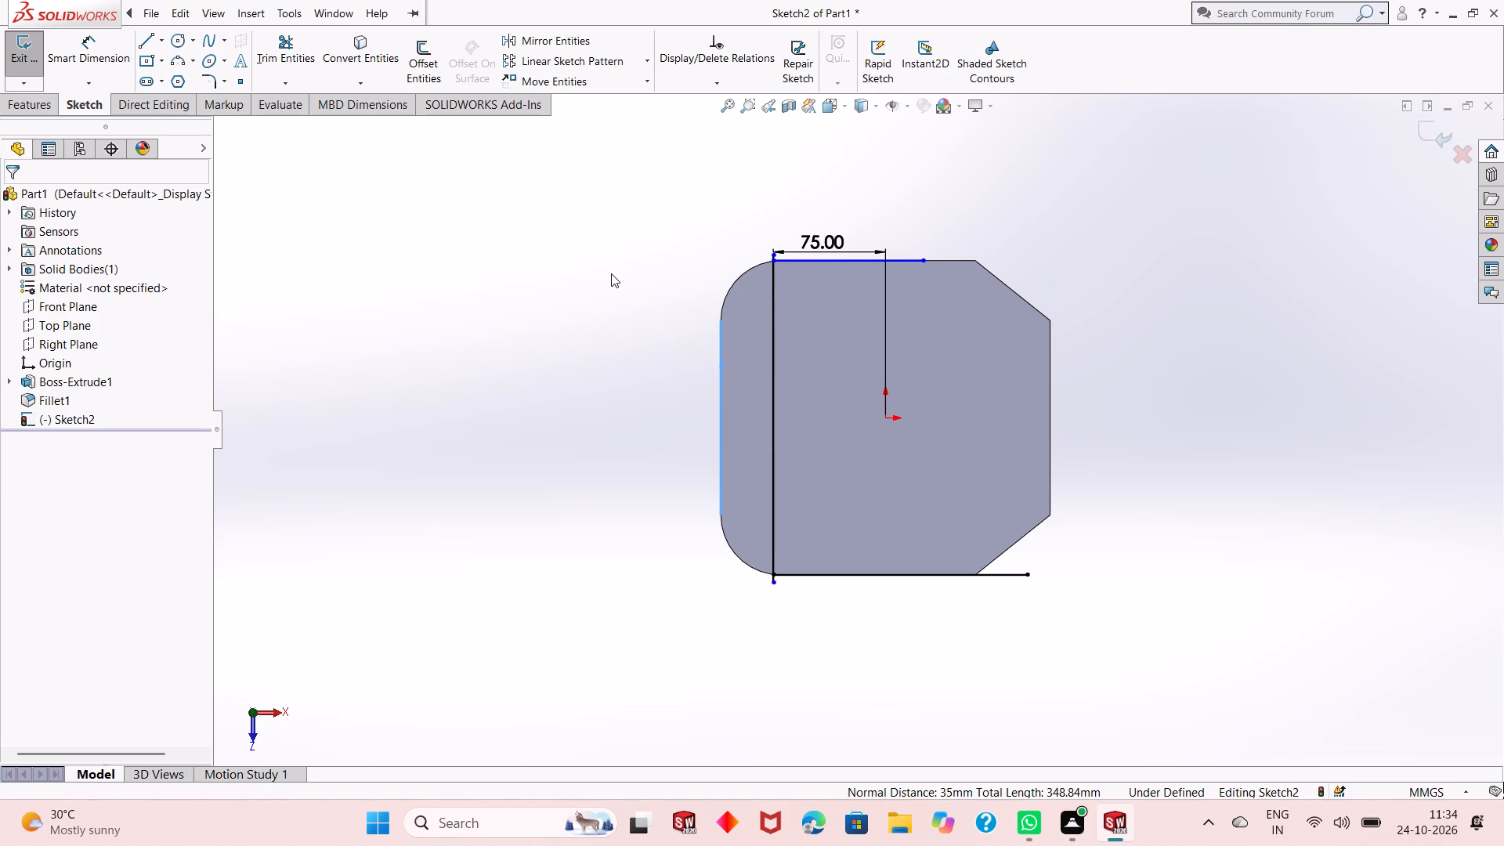
pyautogui.press('Escape')
pyautogui.press('Escape')
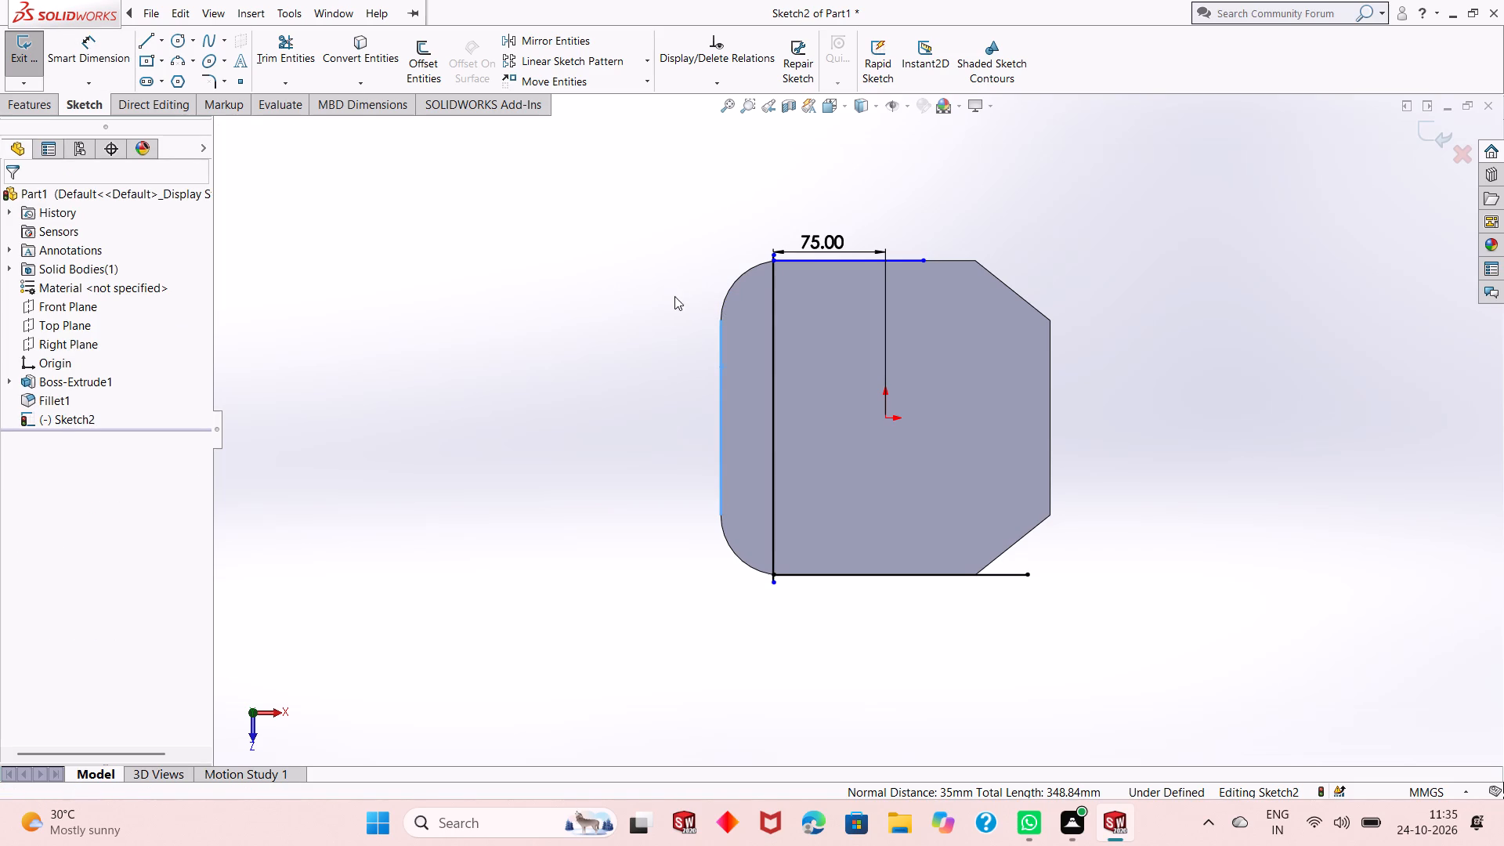
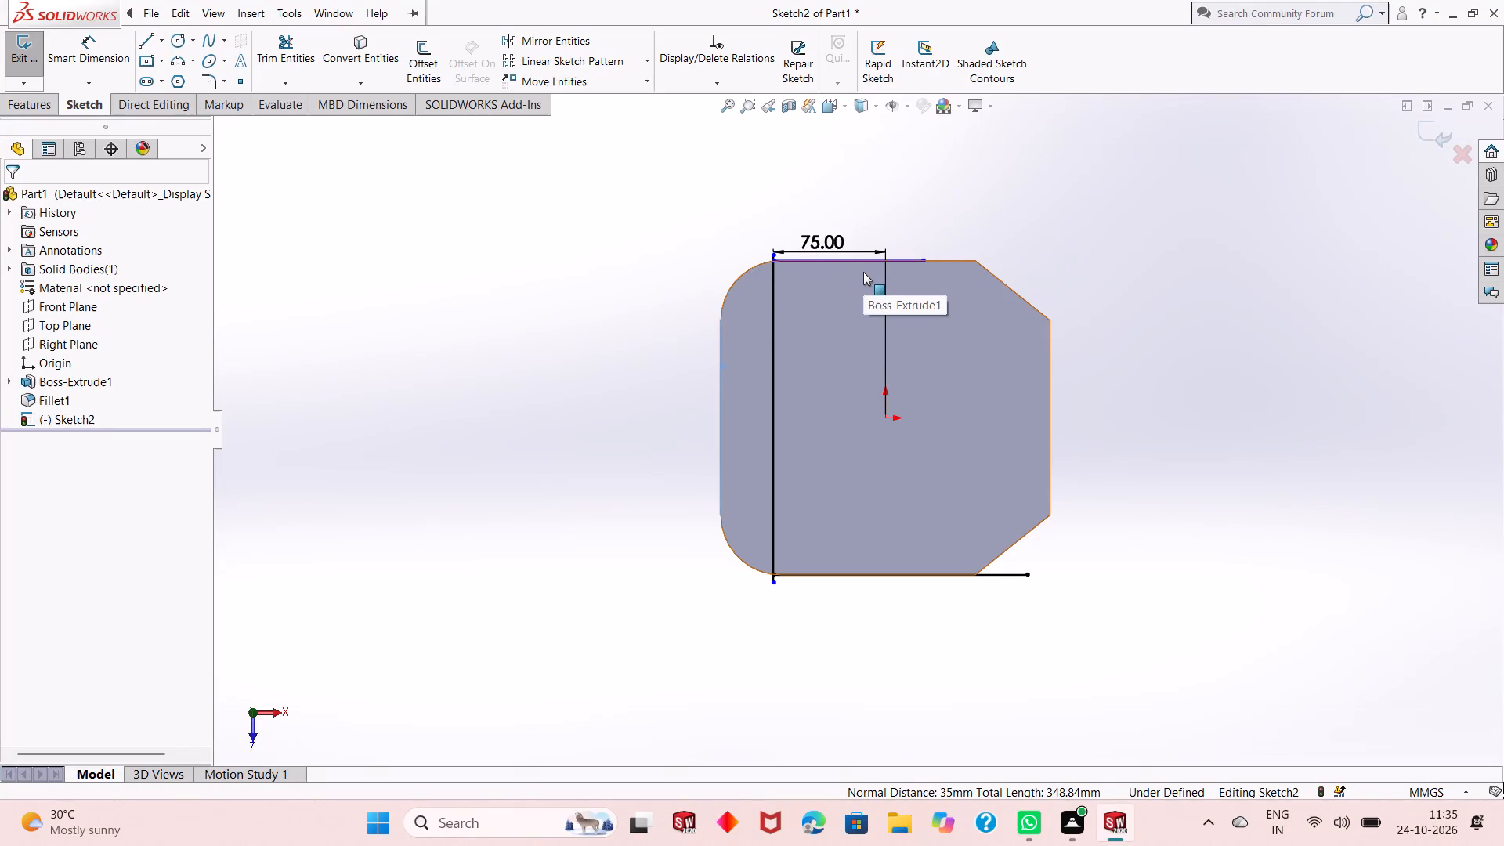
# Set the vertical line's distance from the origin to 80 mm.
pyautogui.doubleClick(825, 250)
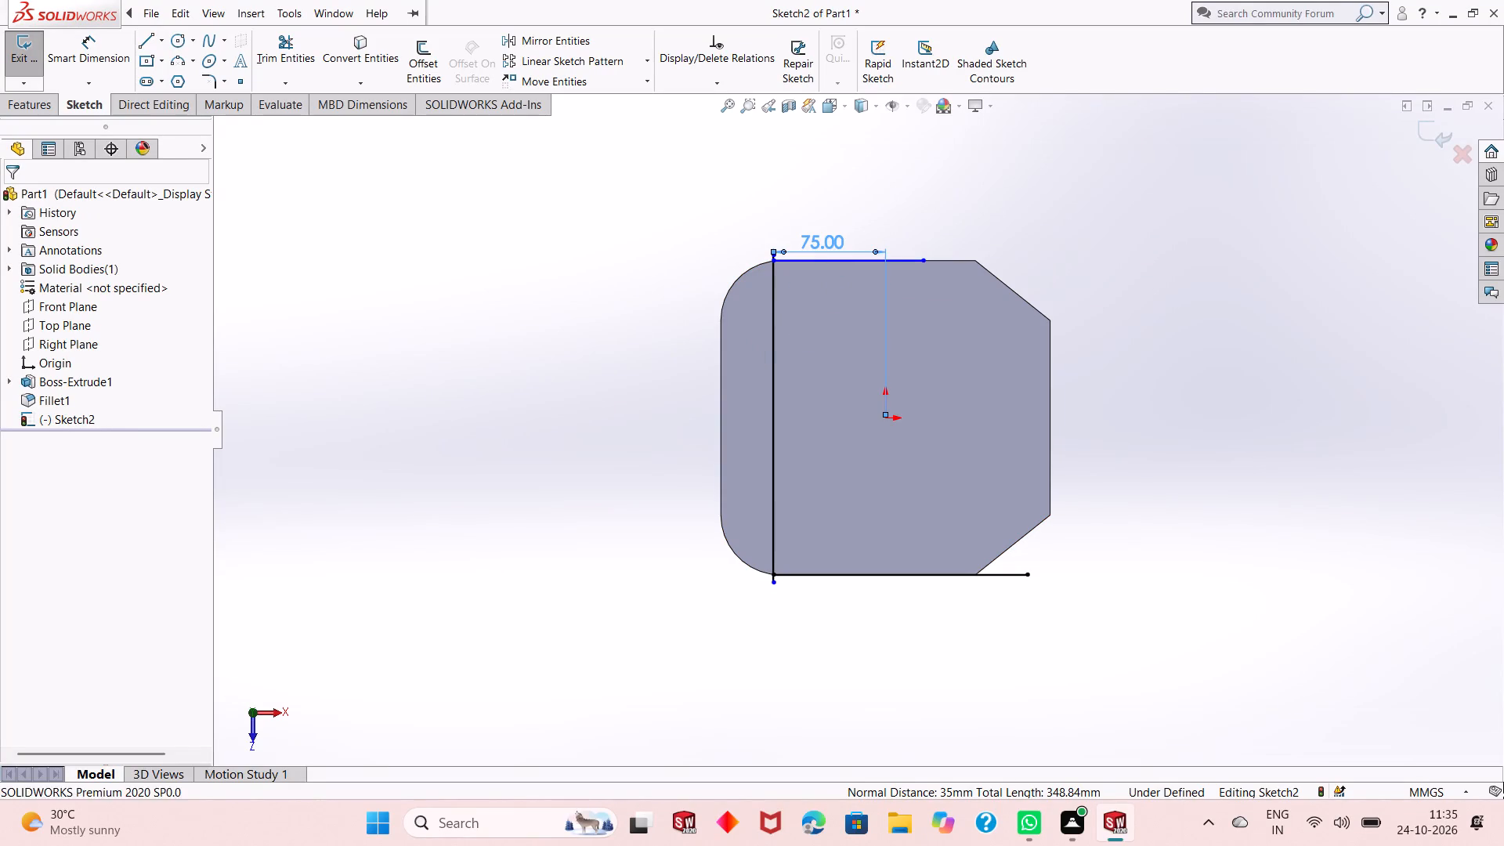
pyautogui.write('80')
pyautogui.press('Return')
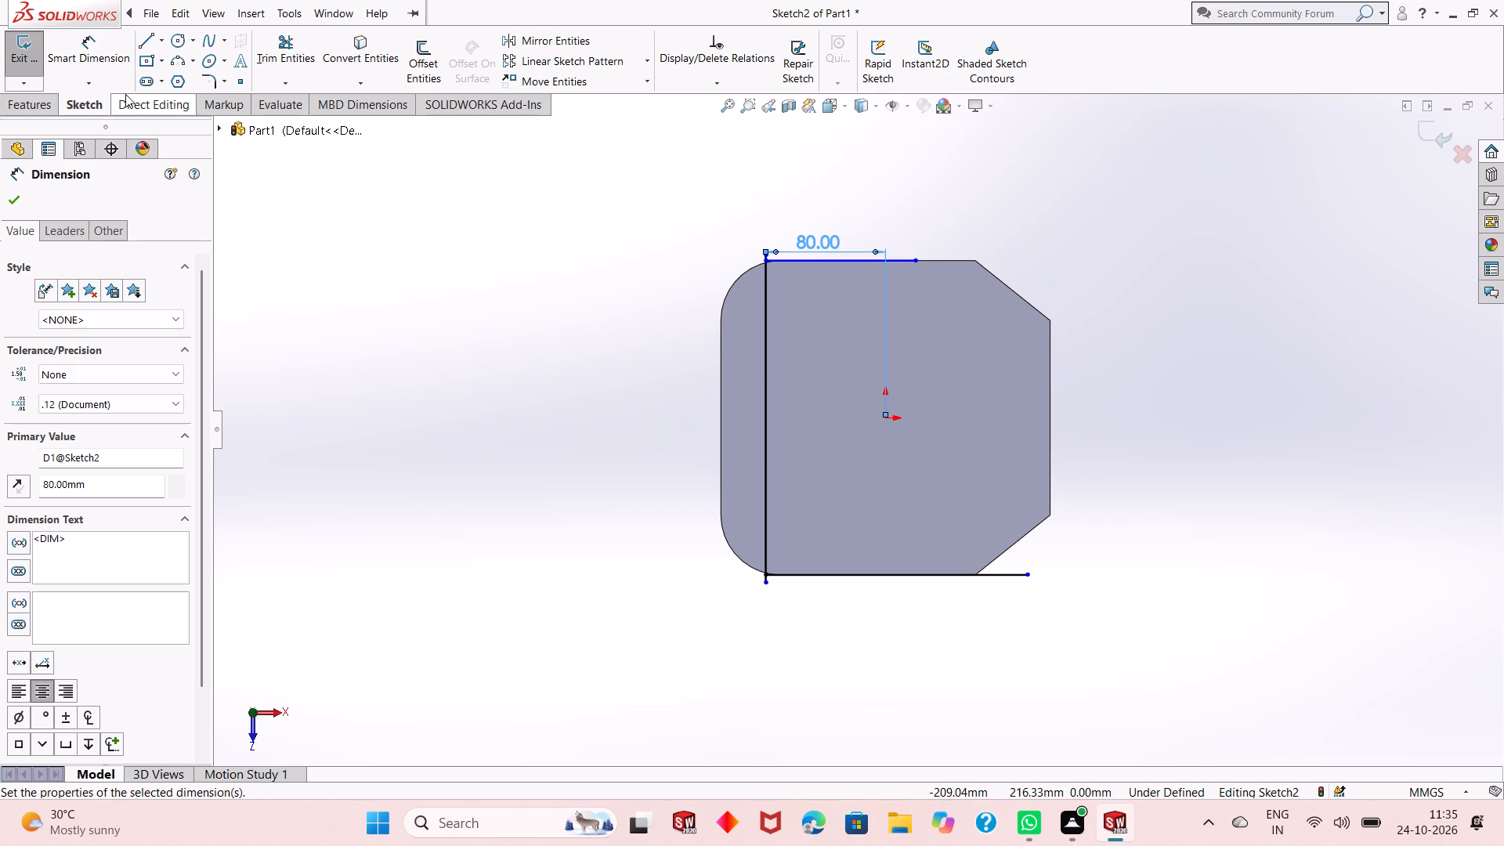
# Set the vertical line's distance from the origin to 85 mm.
pyautogui.doubleClick(804, 239)
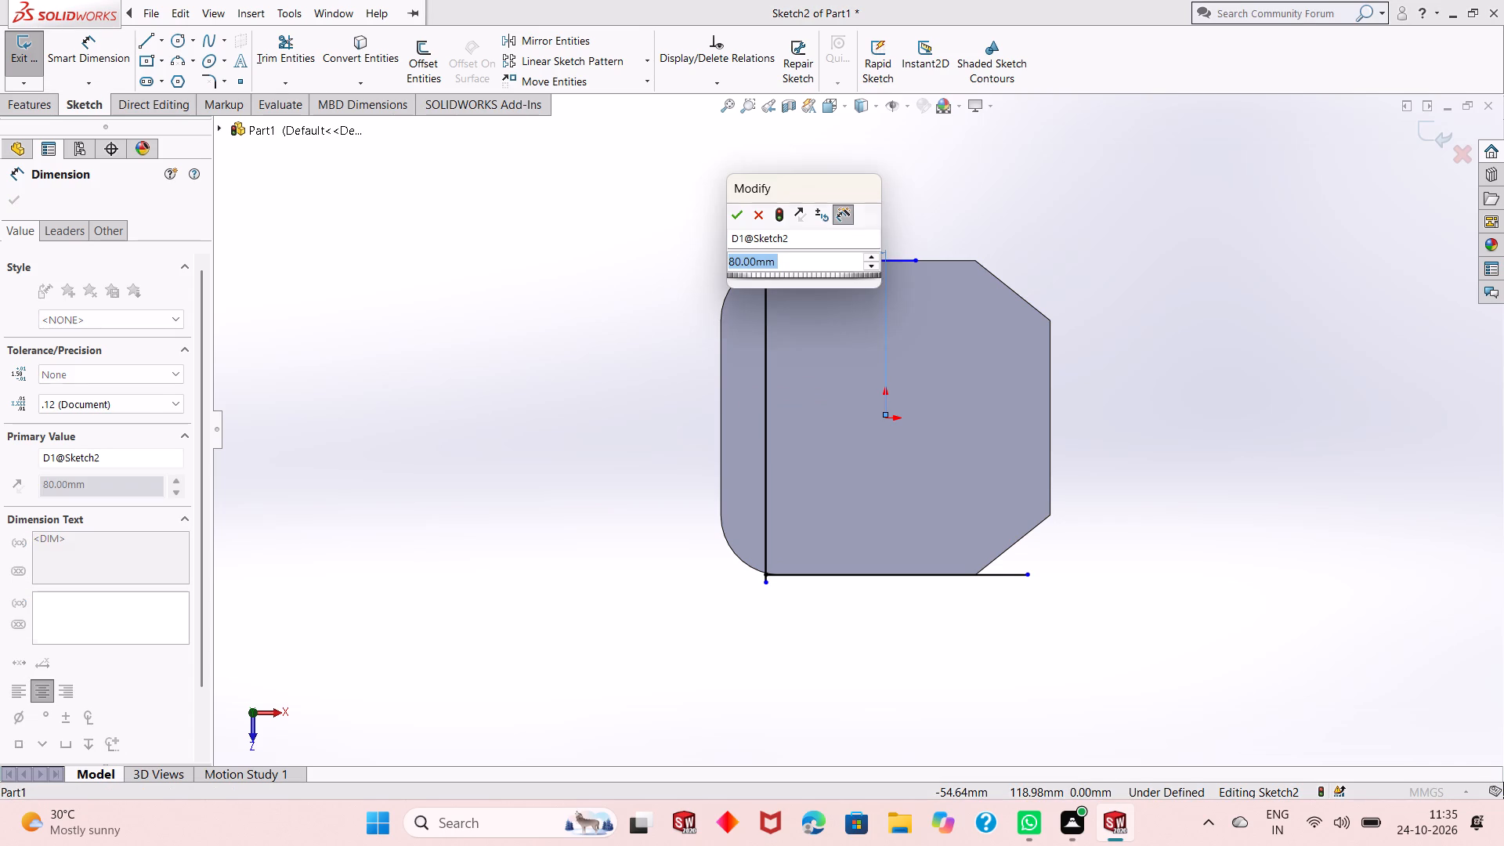
pyautogui.write('85')
pyautogui.press('Return')
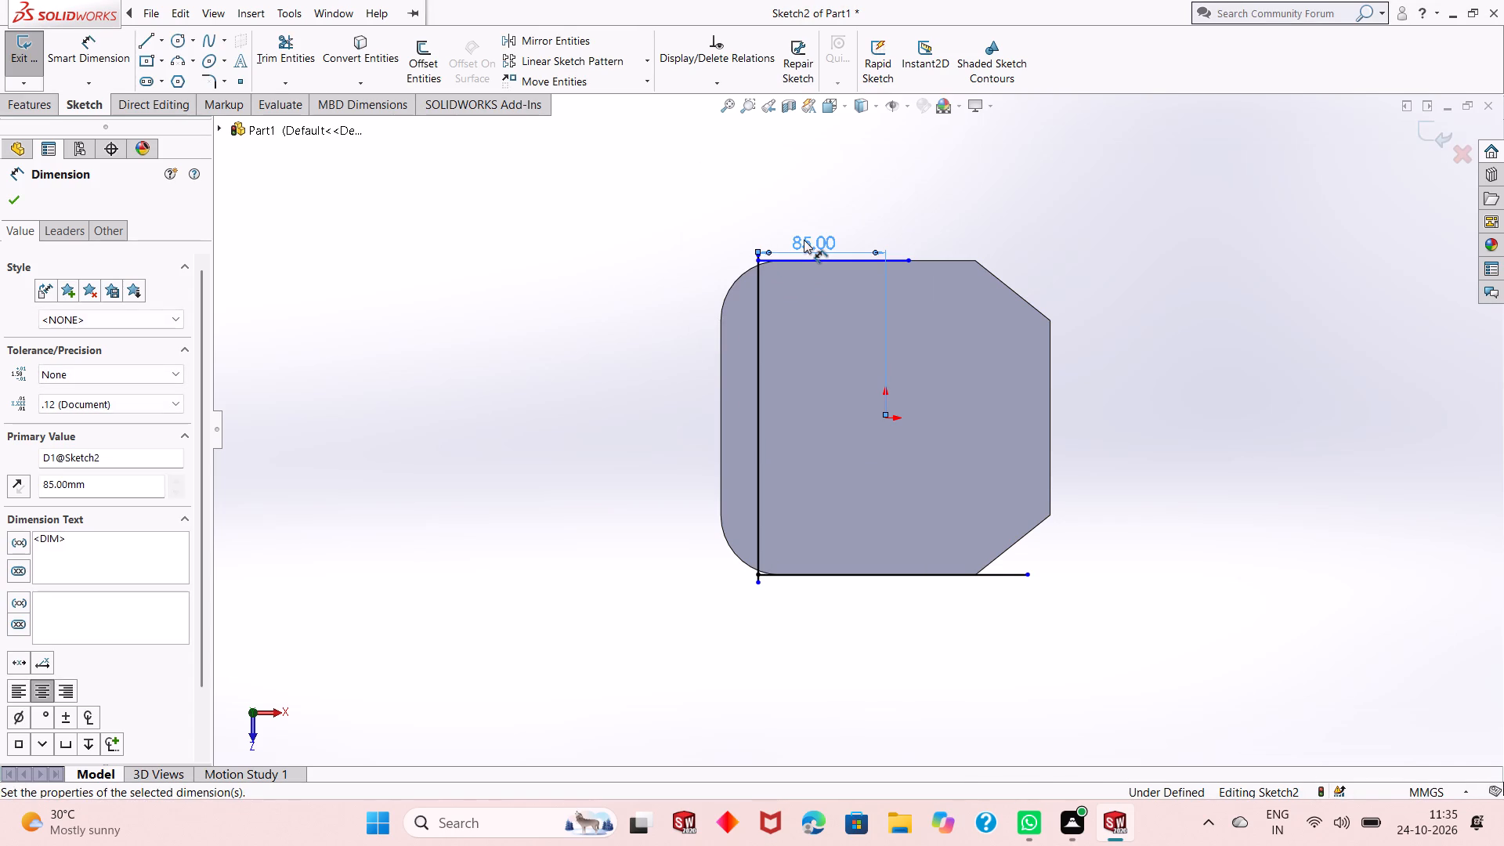
# Dimension the length of the upper horizontal line at 100 mm.
pyautogui.click(99, 49)
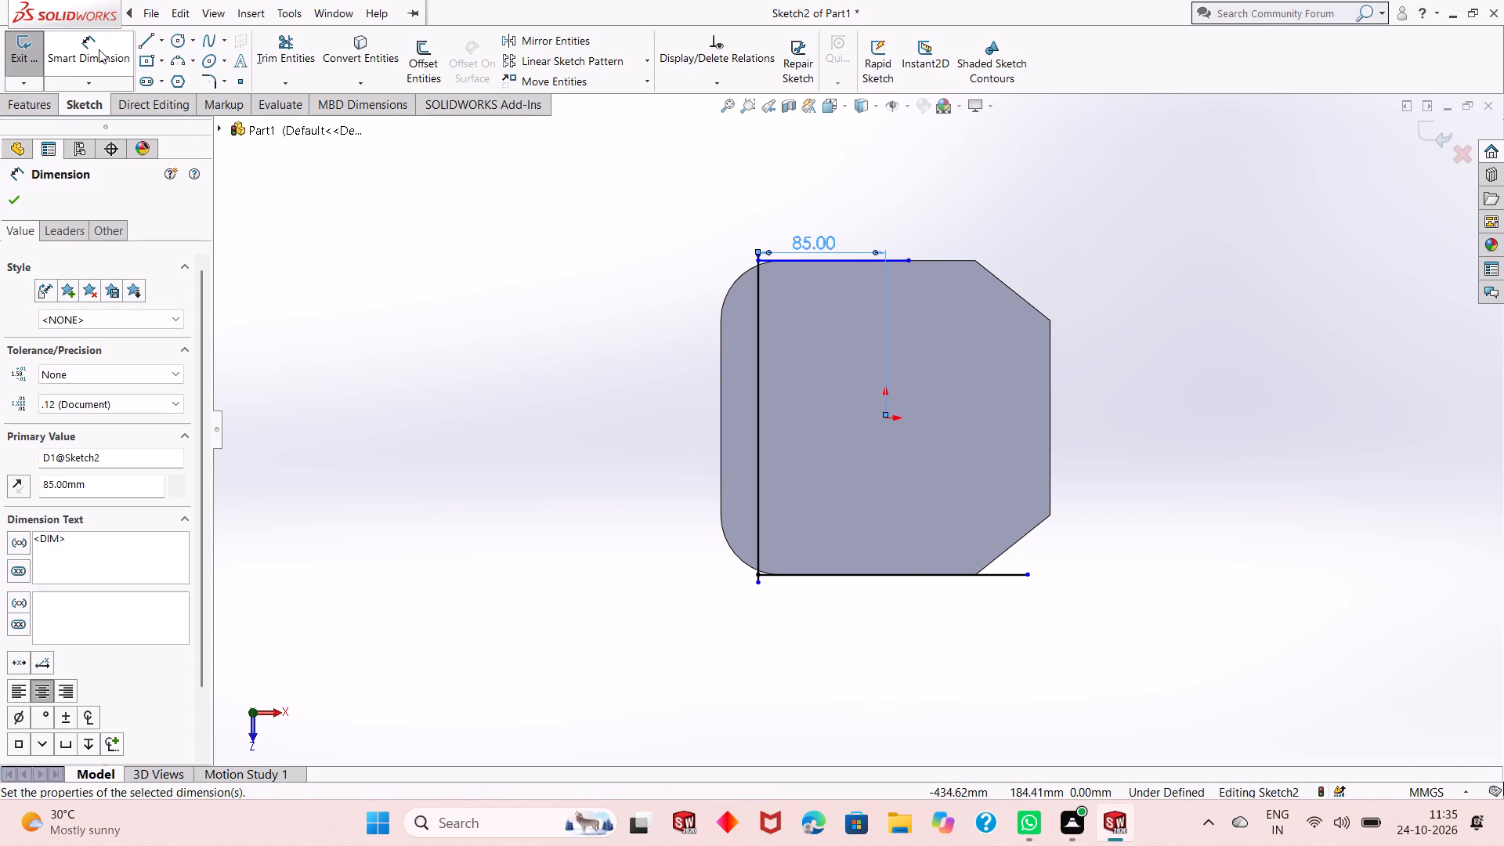
pyautogui.click(822, 260)
pyautogui.click(826, 183)
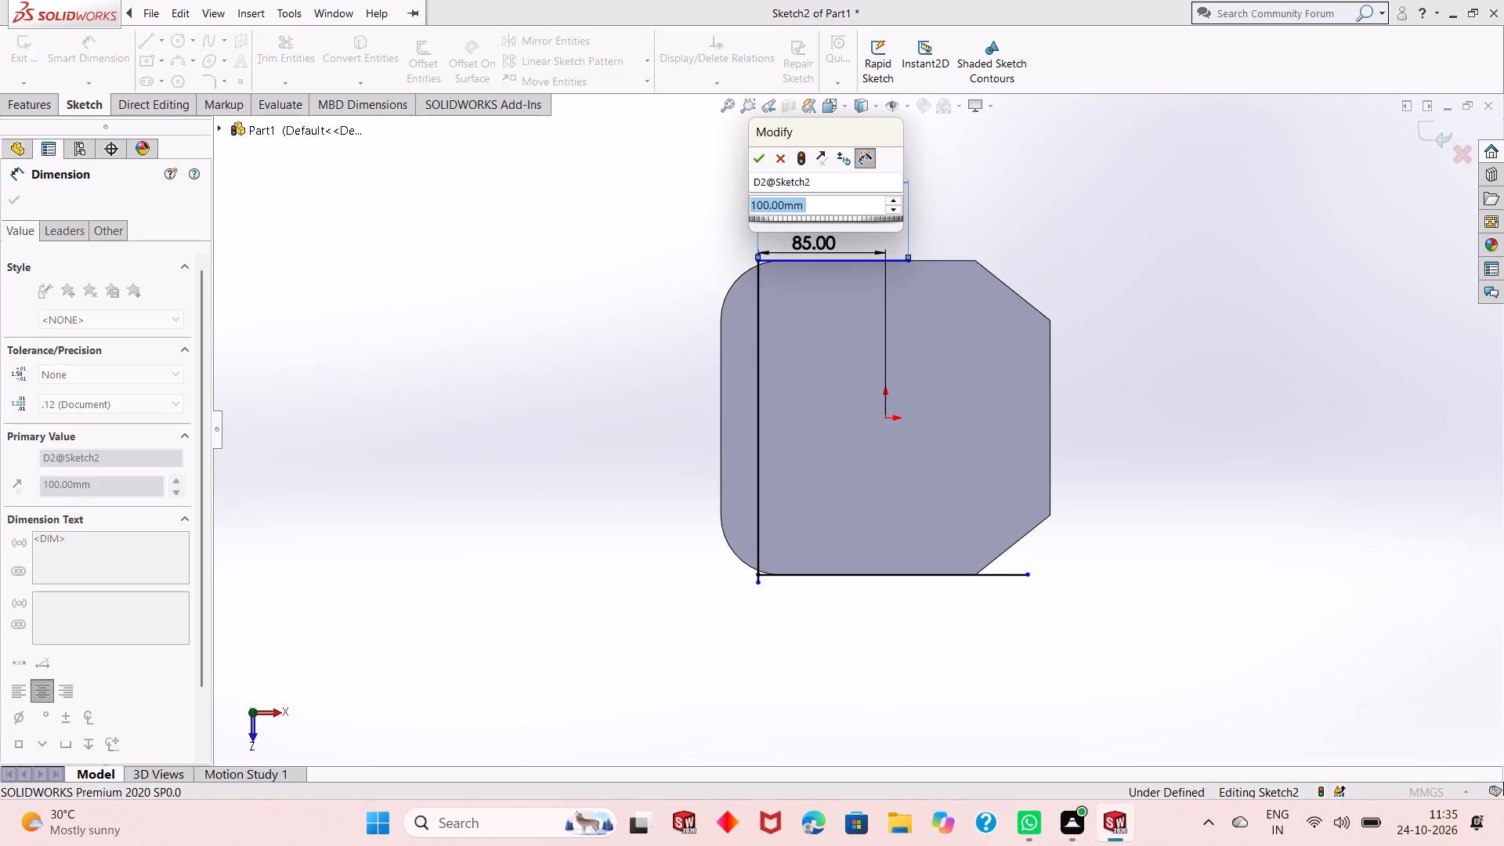
pyautogui.press('Return')
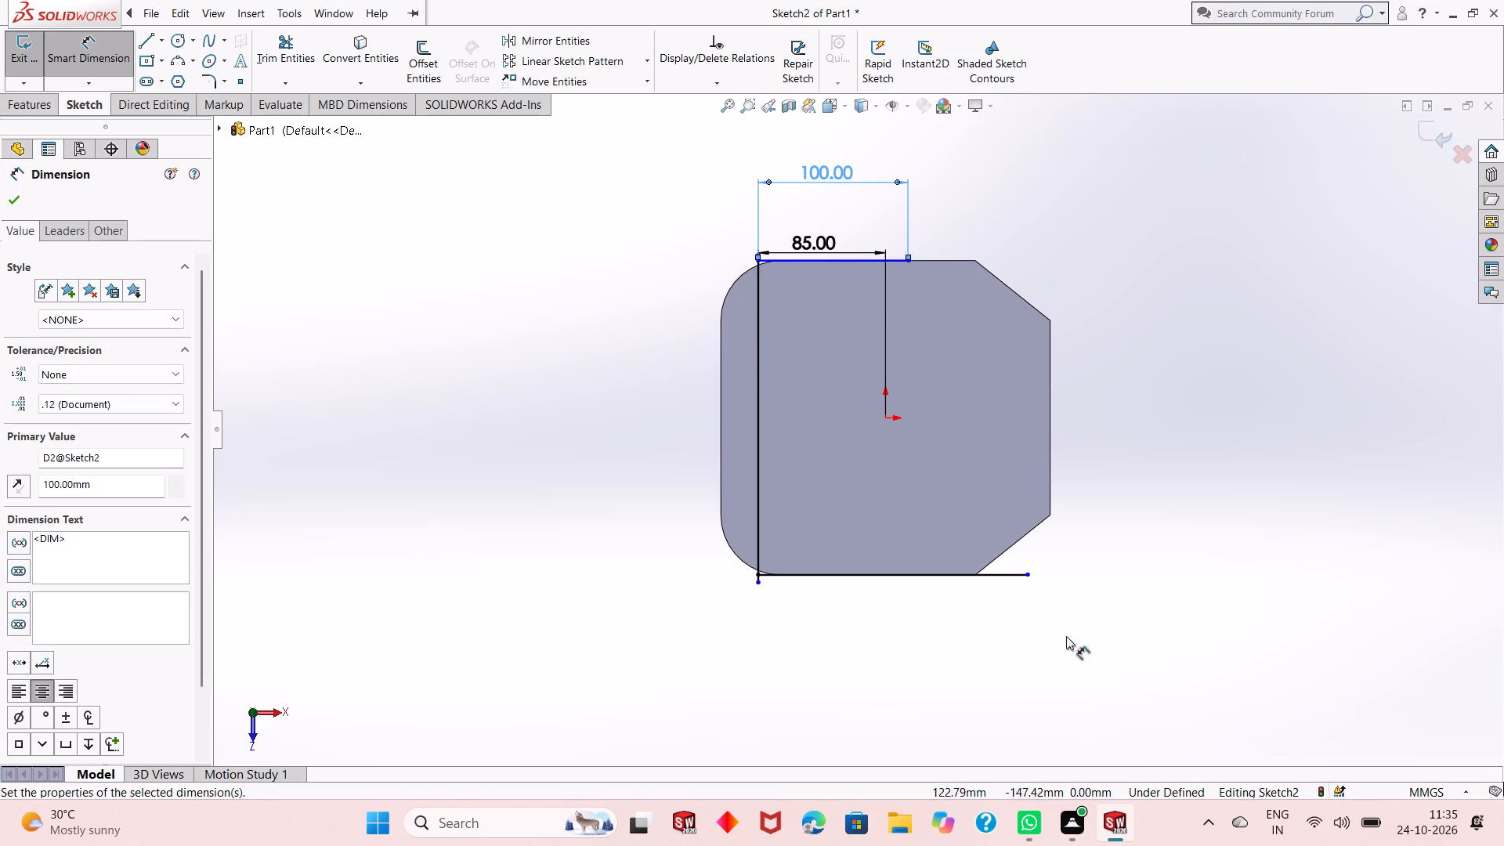
# Dimension the length of the lower horizontal line, set it to 170 mm, and leave Smart Dimension.
pyautogui.click(1007, 577)
pyautogui.click(950, 621)
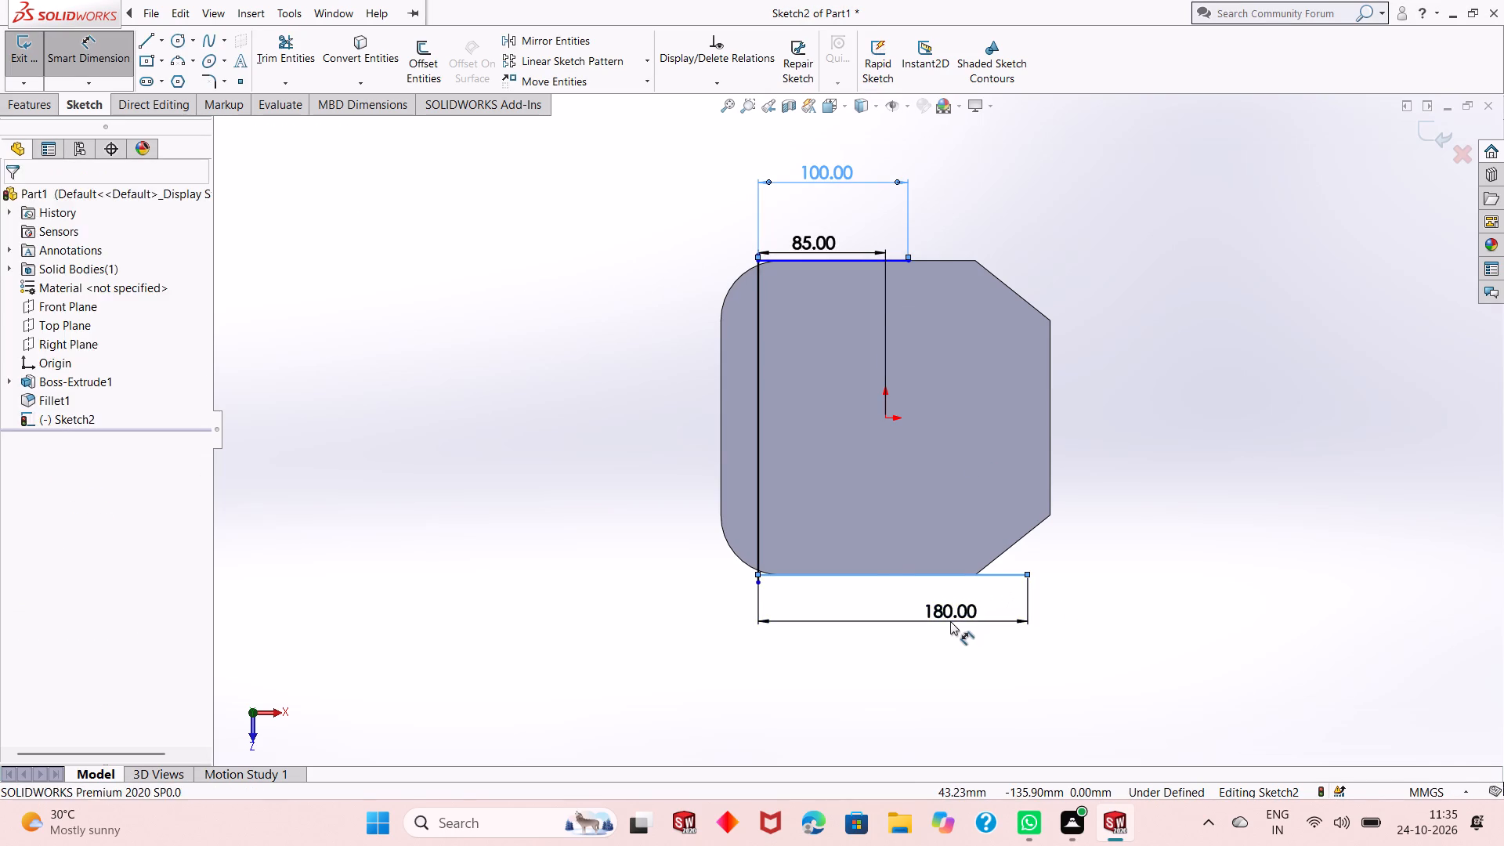
pyautogui.write('170')
pyautogui.press('Return')
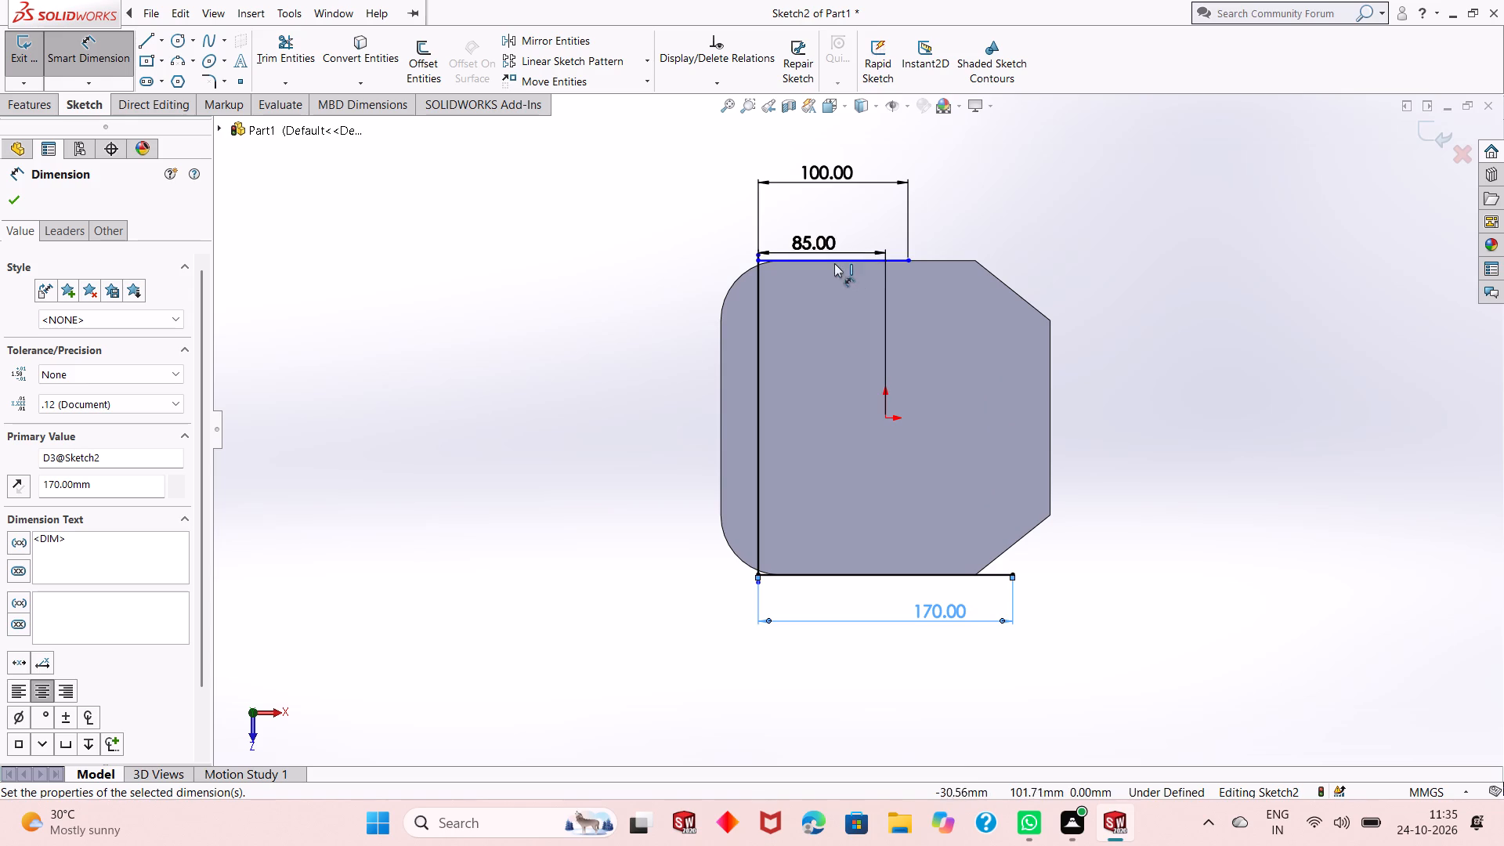
pyautogui.rightClick(730, 246)
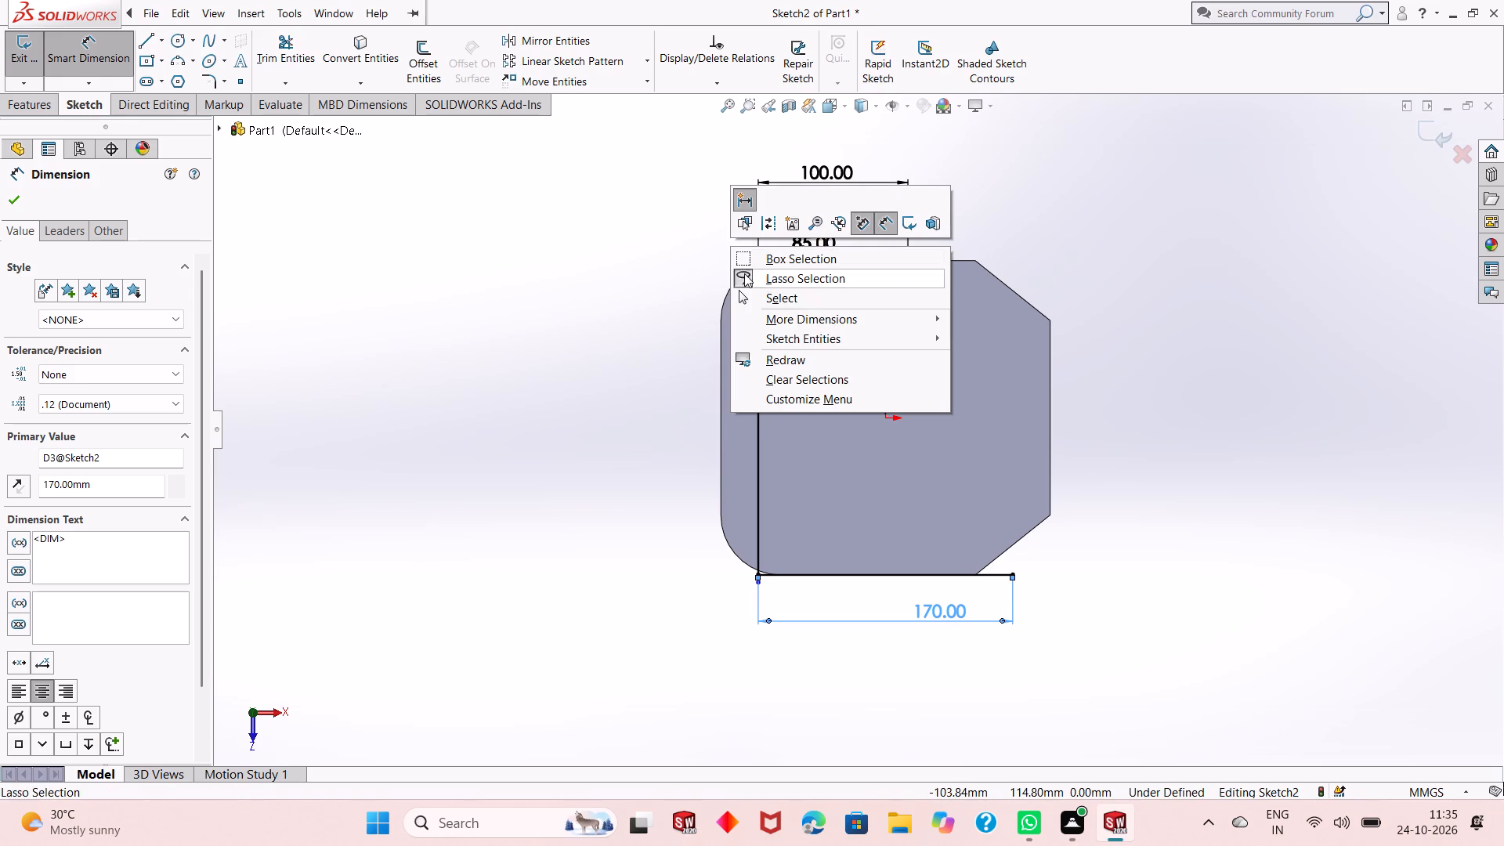
pyautogui.click(749, 290)
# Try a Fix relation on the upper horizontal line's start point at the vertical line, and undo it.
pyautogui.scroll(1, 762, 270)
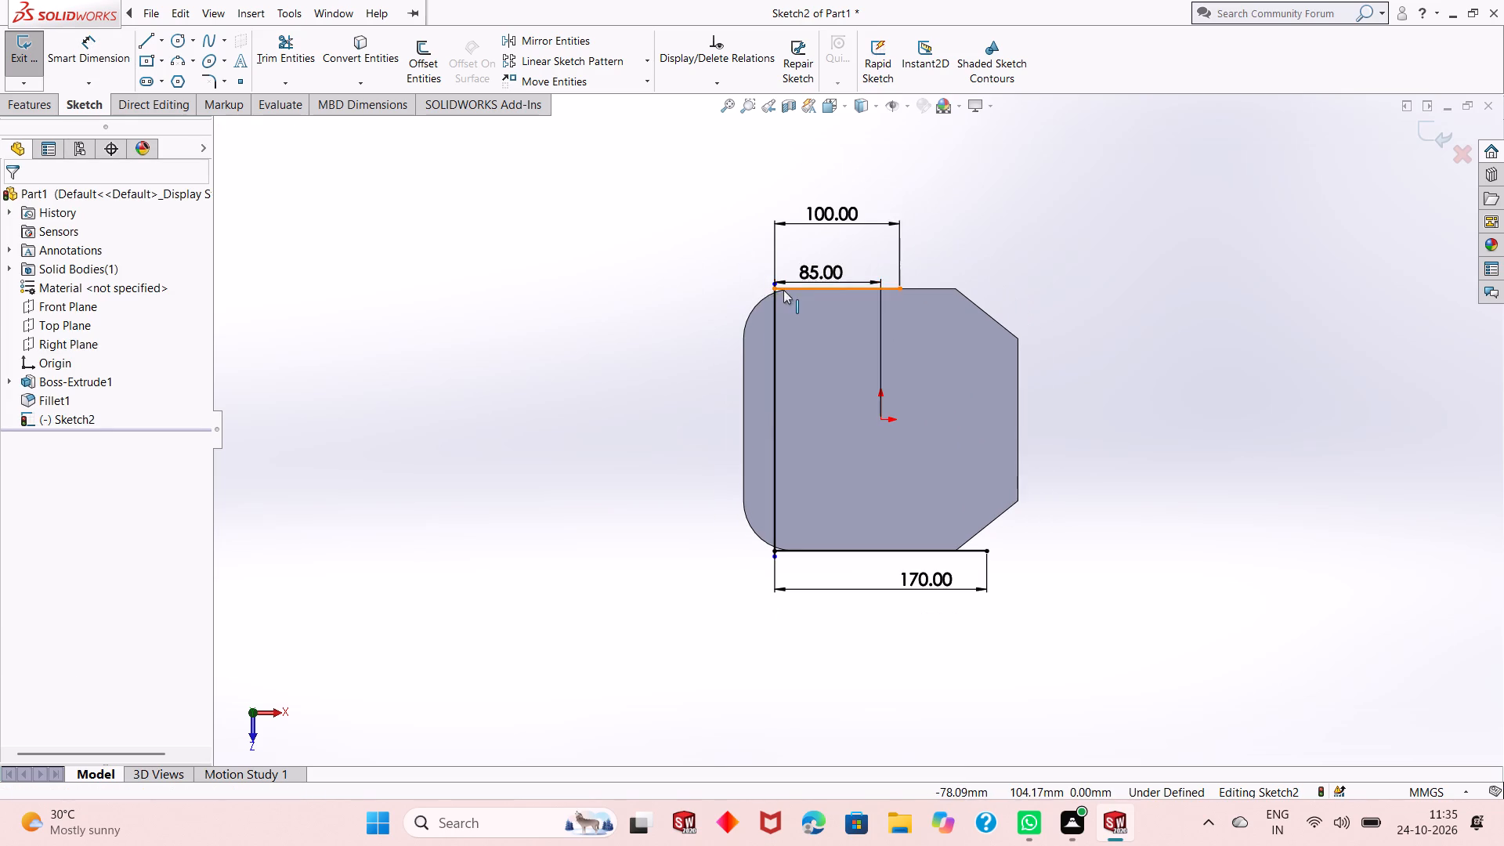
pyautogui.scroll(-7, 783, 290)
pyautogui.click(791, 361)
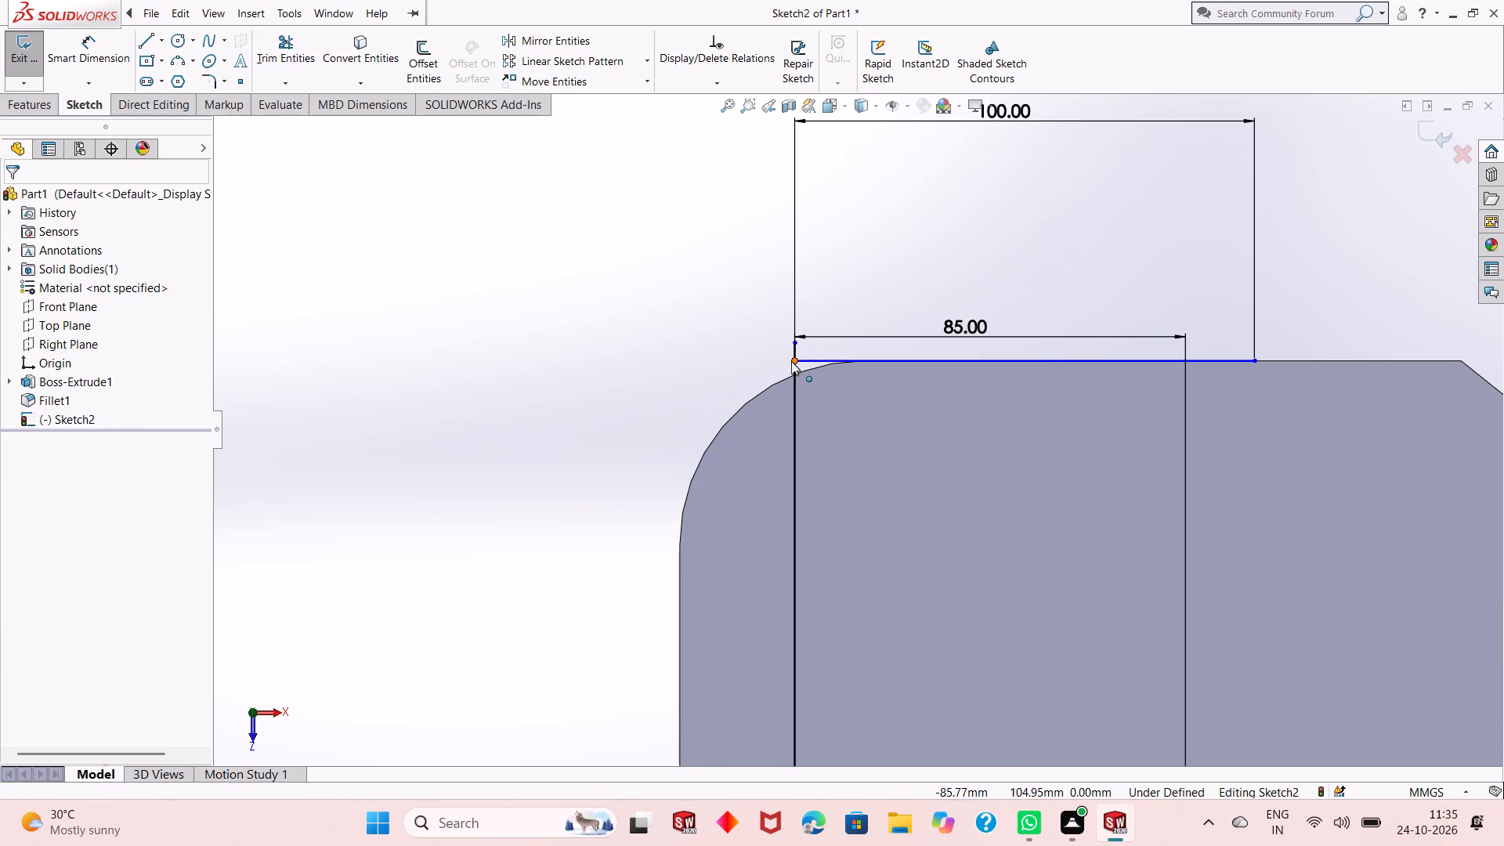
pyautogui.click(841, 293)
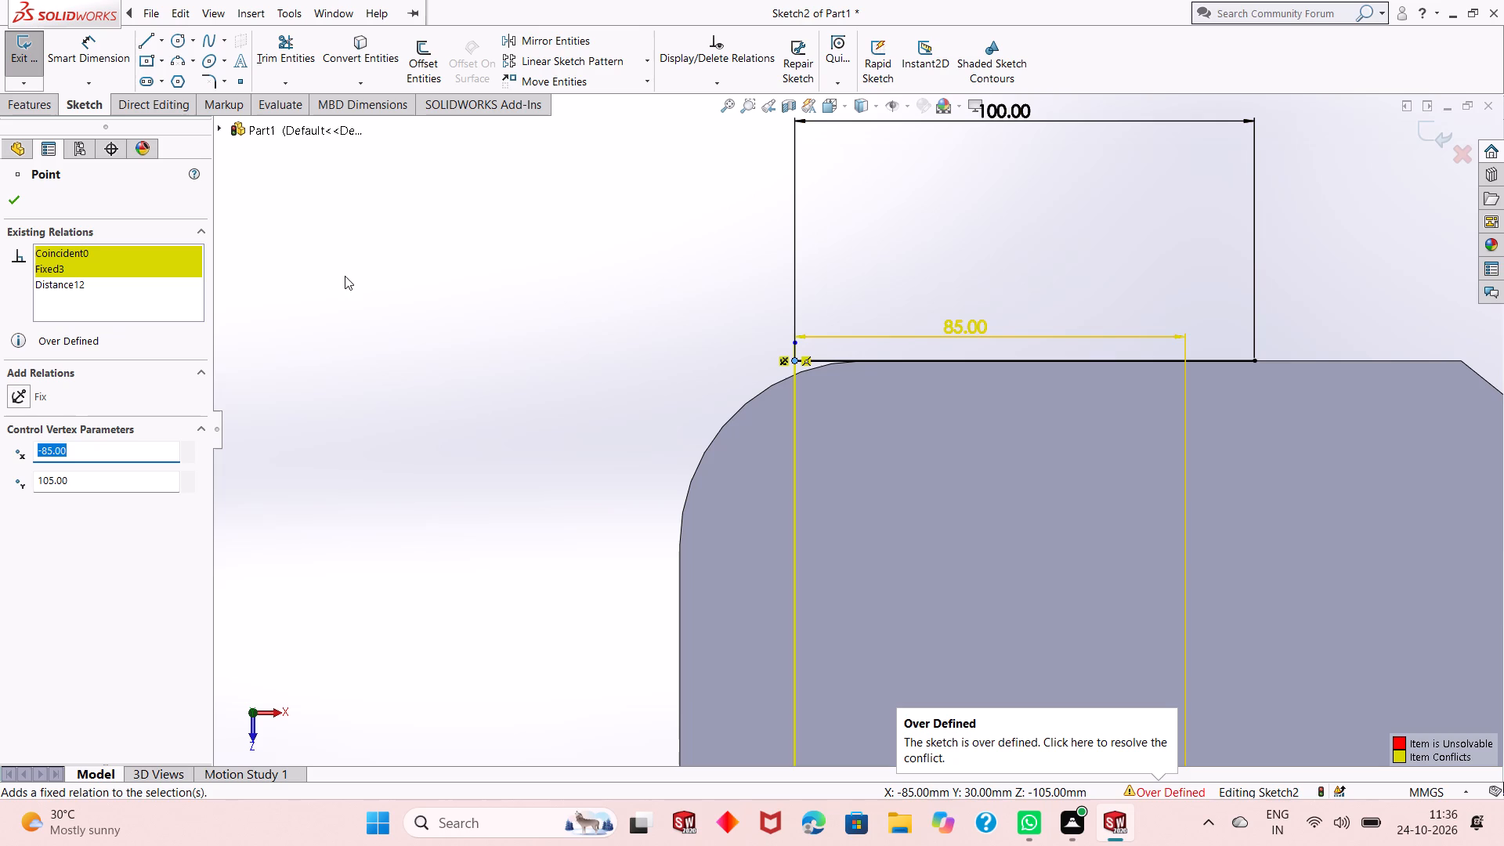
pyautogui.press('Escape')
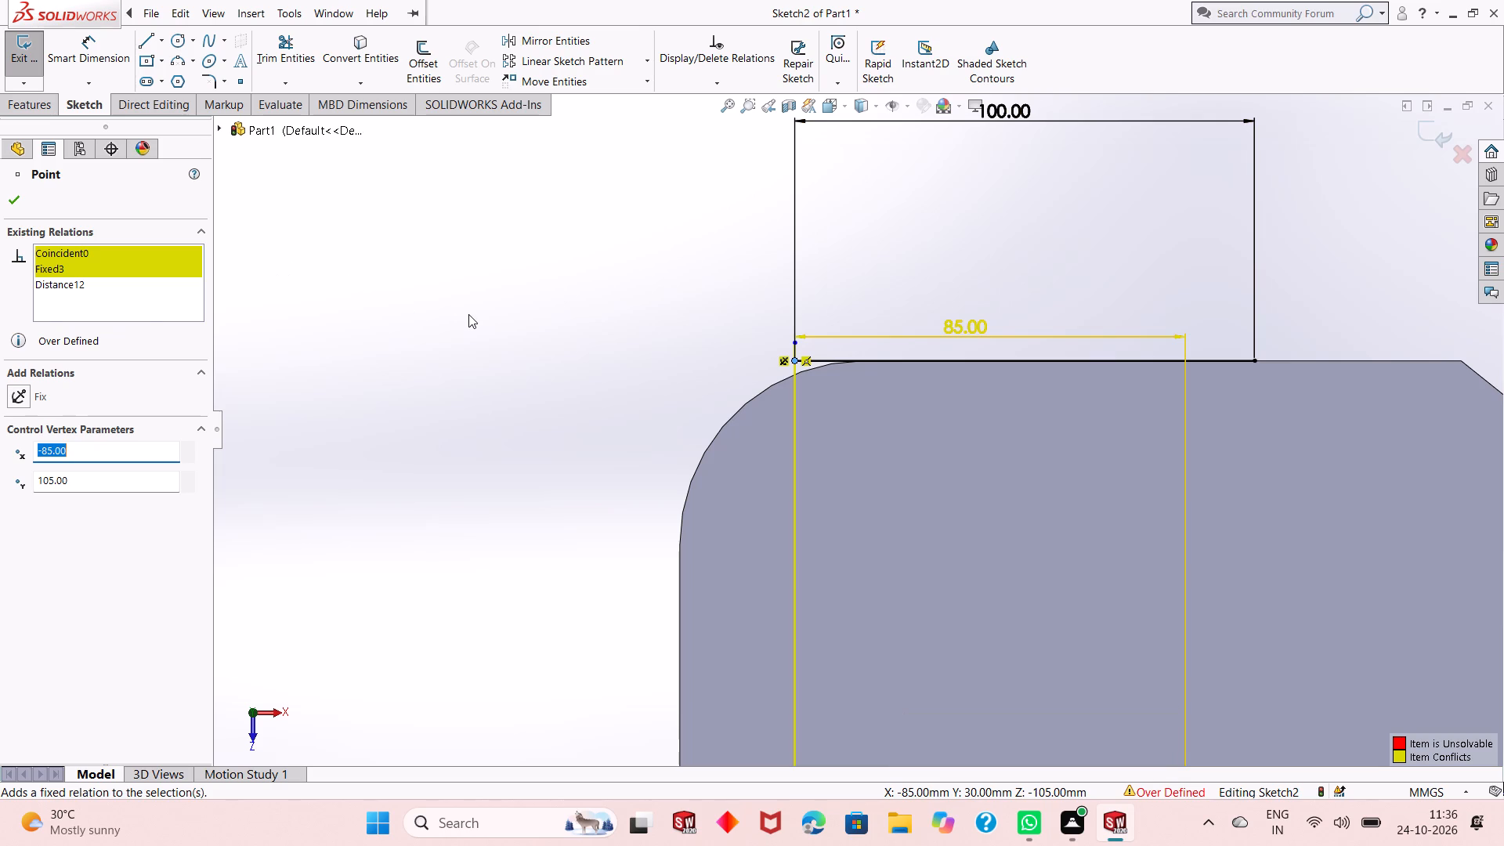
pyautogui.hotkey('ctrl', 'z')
# Trim the vertical line's short ends that overhang the upper and lower horizontal lines.
pyautogui.click(281, 58)
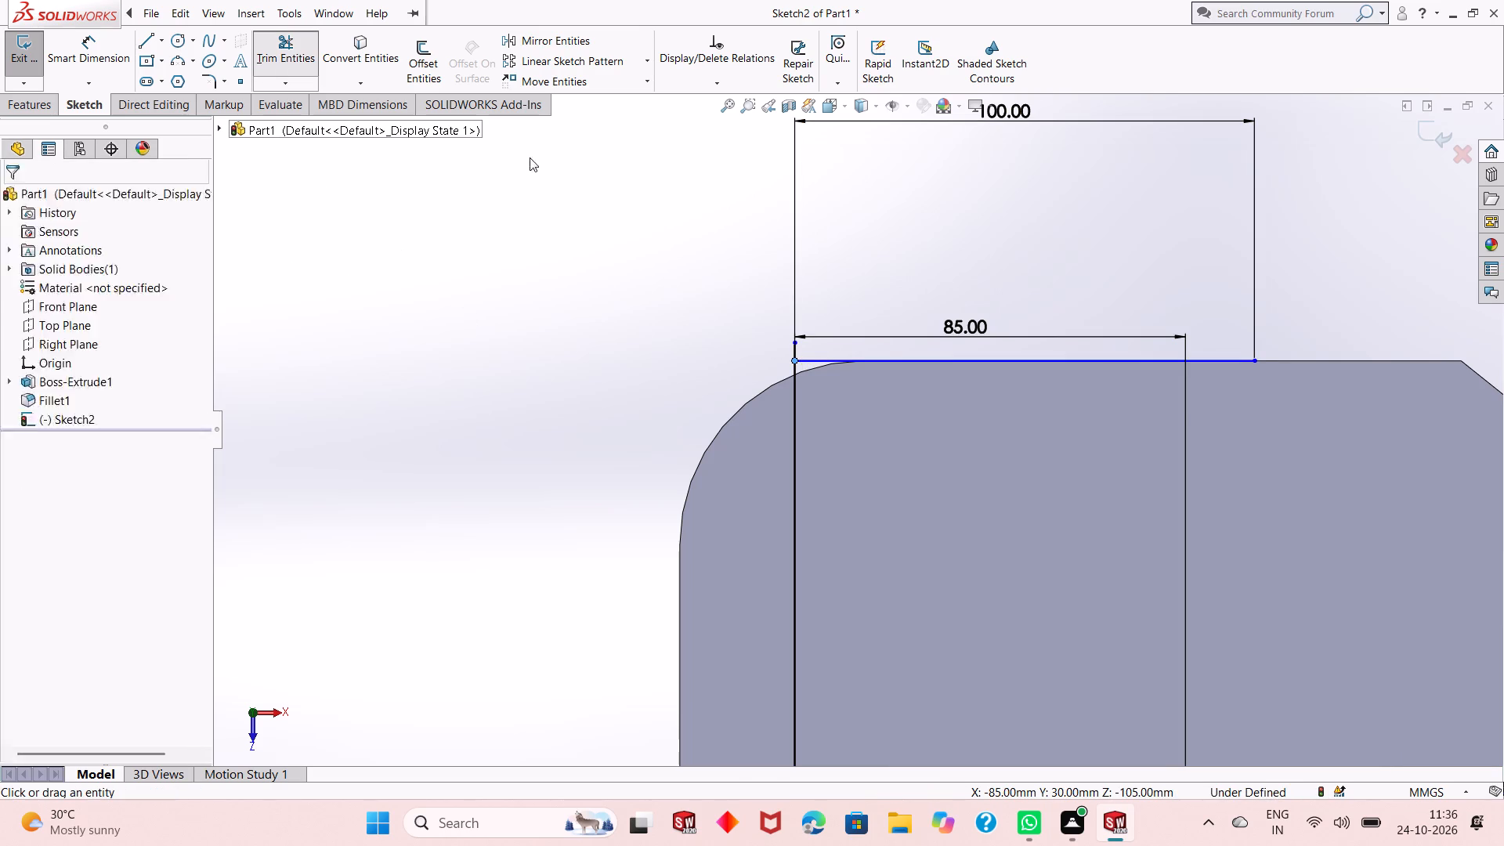
pyautogui.click(791, 347)
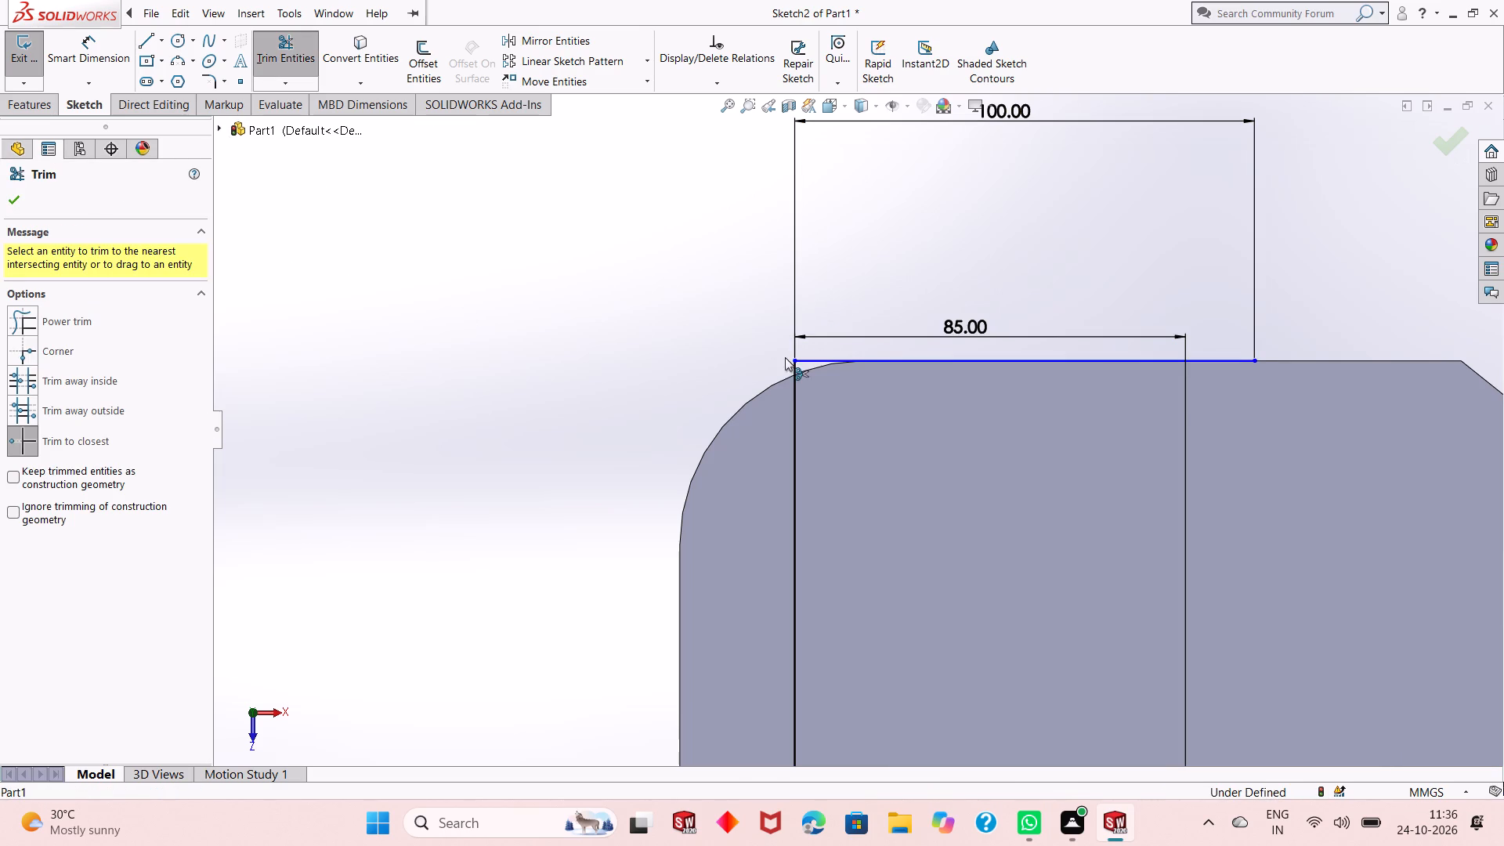
pyautogui.scroll(-3, 710, 284)
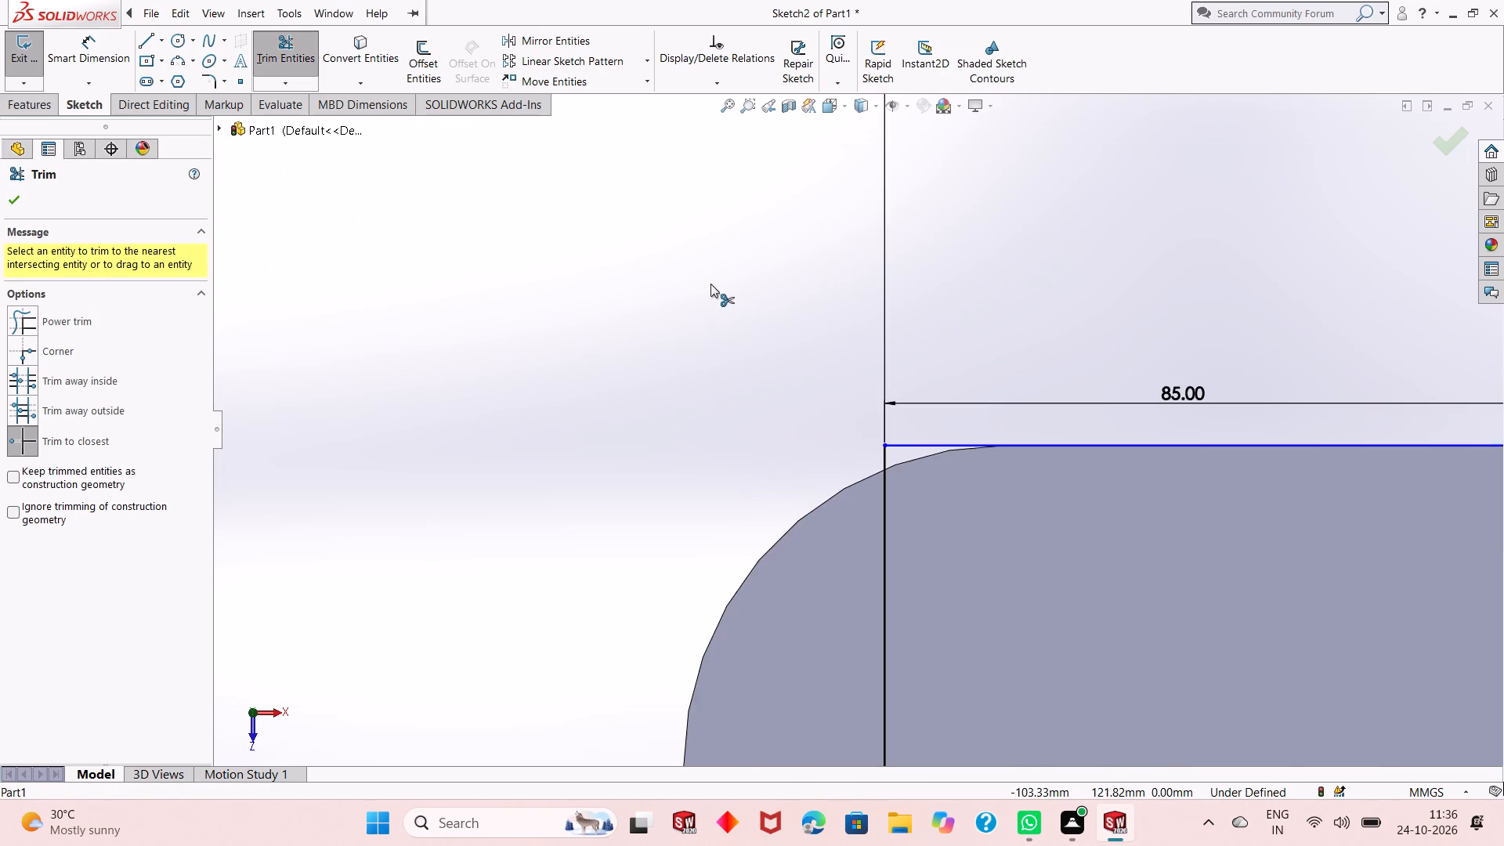
pyautogui.scroll(9, 710, 283)
pyautogui.scroll(2, 953, 584)
pyautogui.scroll(-5, 891, 663)
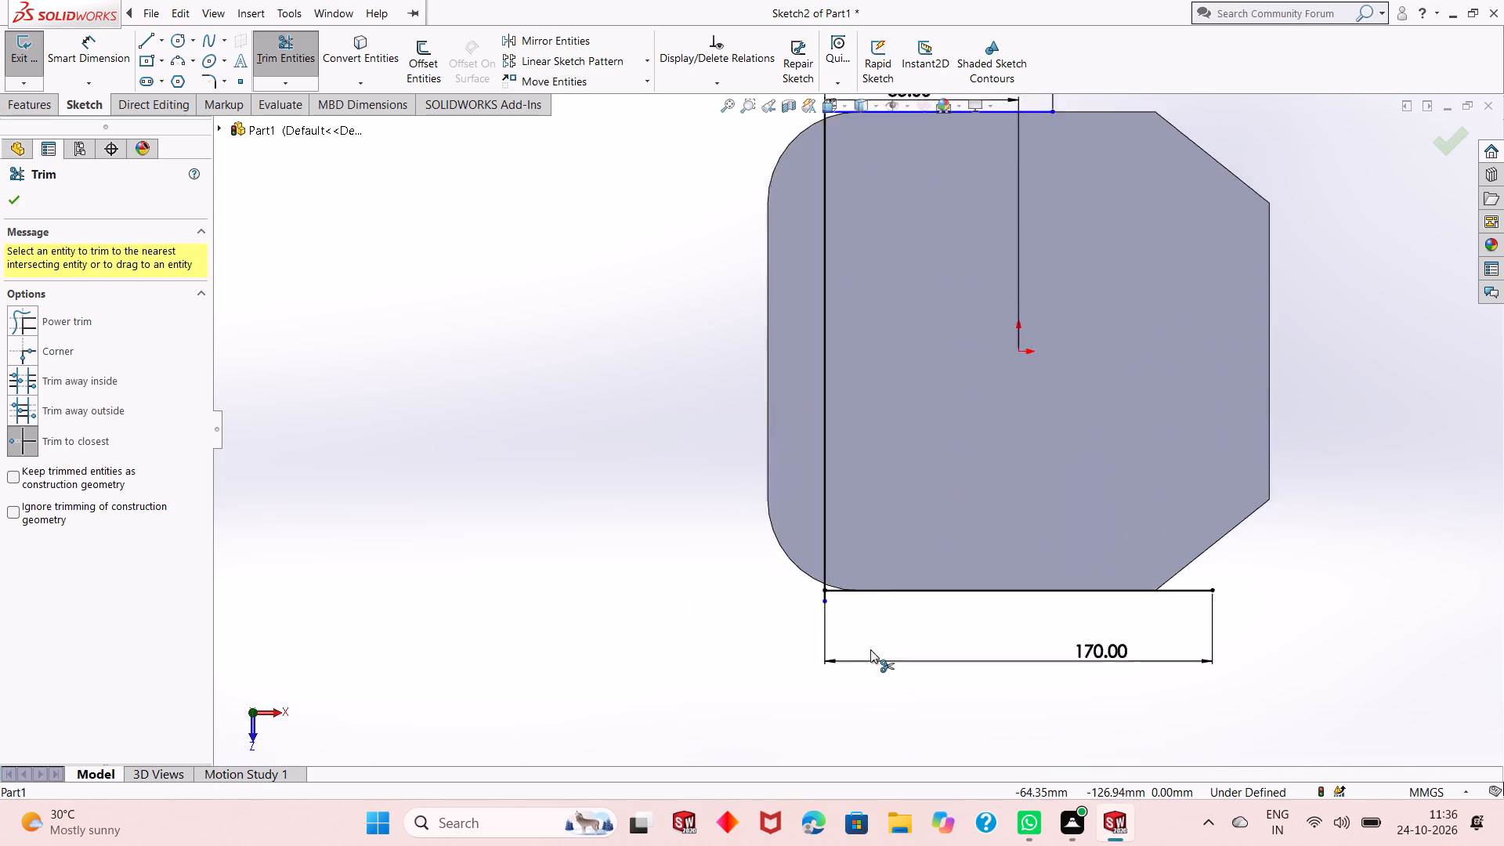
pyautogui.scroll(-5, 870, 649)
pyautogui.click(745, 443)
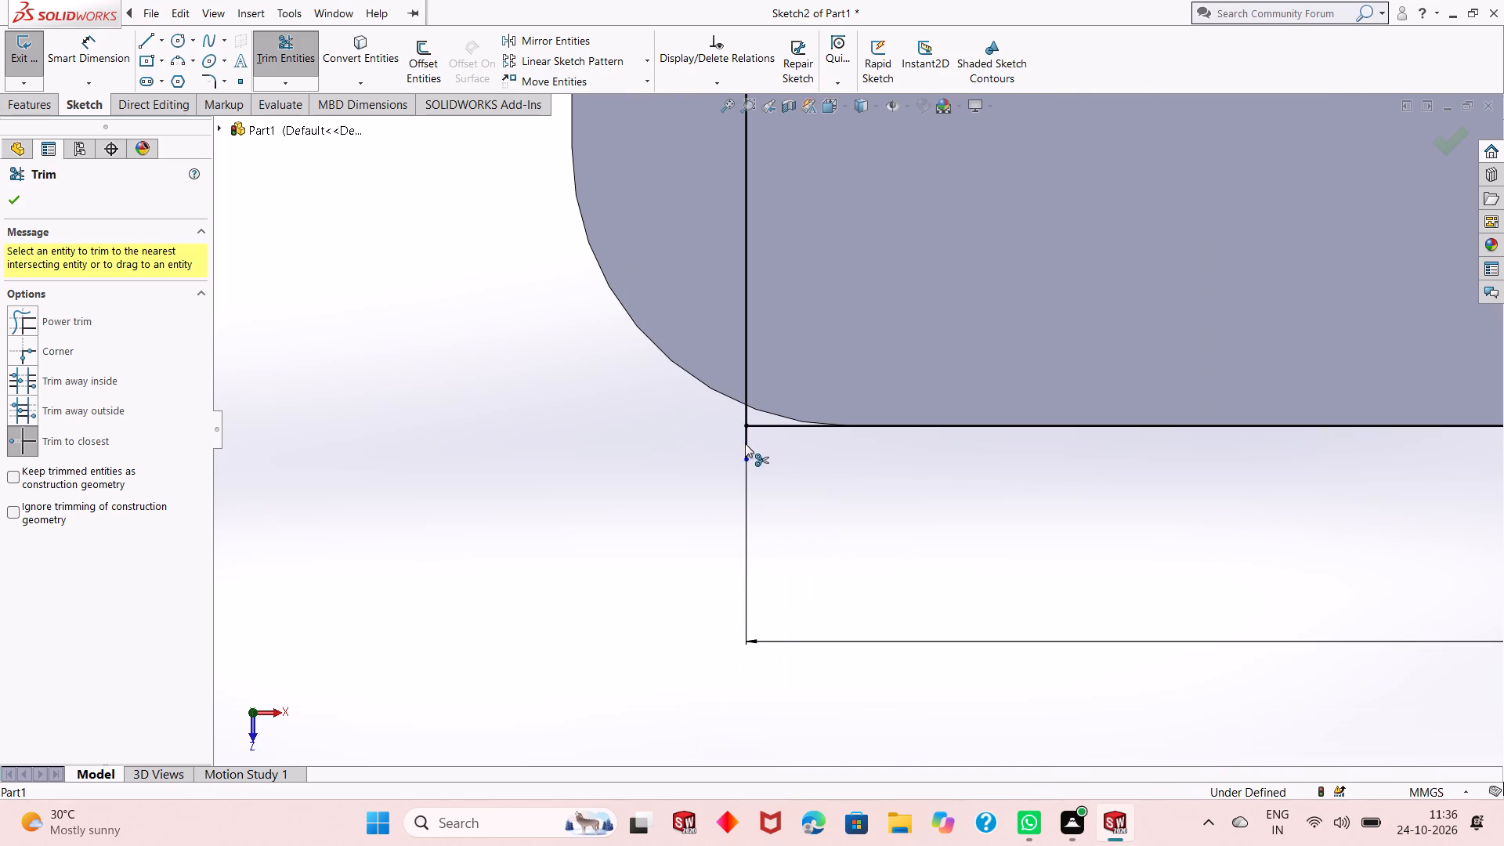
pyautogui.scroll(-6, 730, 514)
pyautogui.scroll(8, 728, 516)
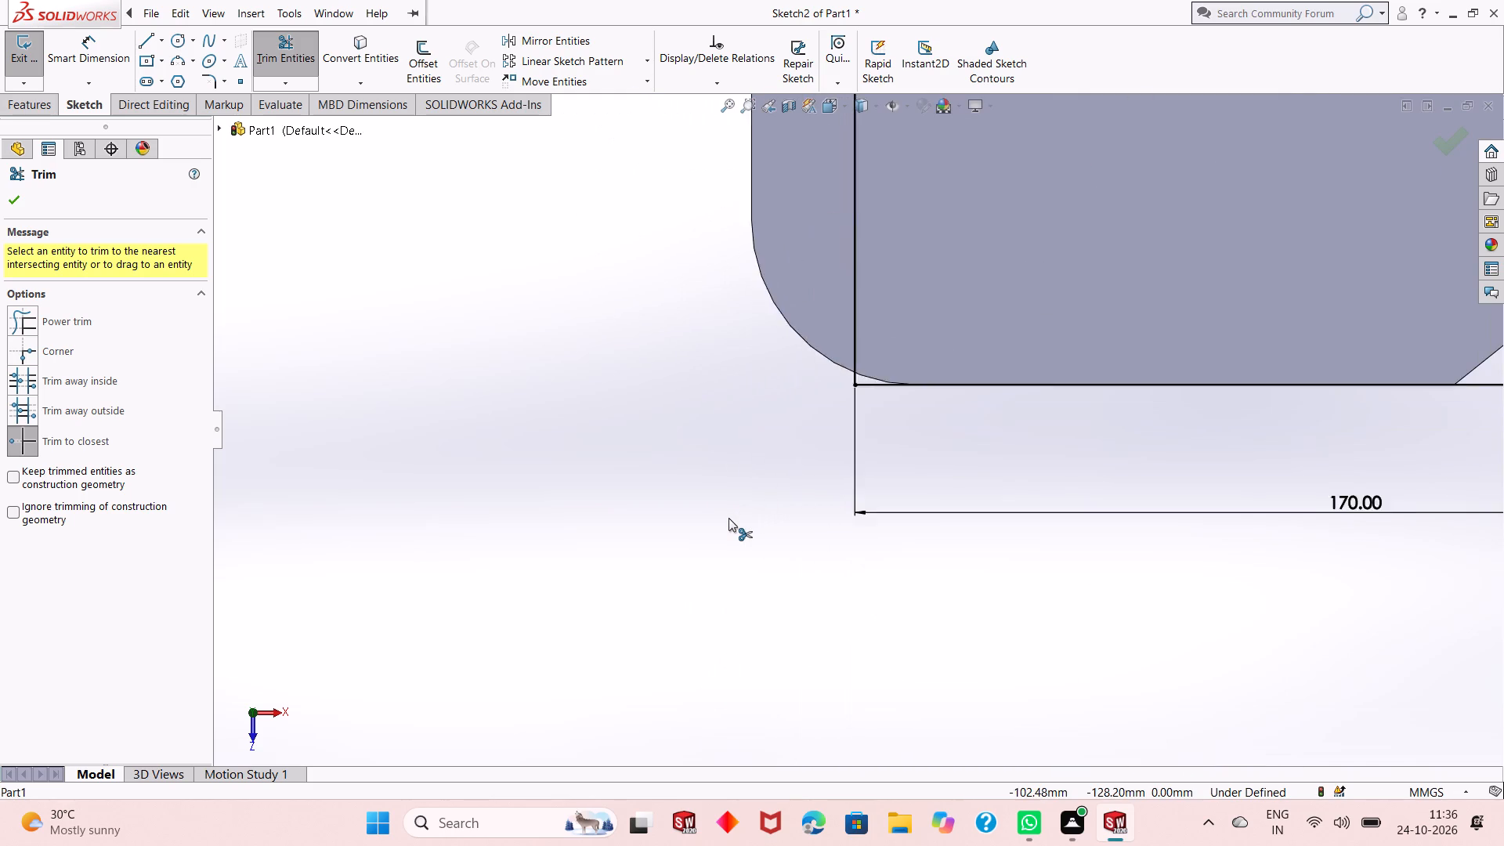
pyautogui.scroll(7, 728, 518)
pyautogui.scroll(2, 813, 367)
pyautogui.scroll(-3, 900, 208)
pyautogui.scroll(-2, 920, 383)
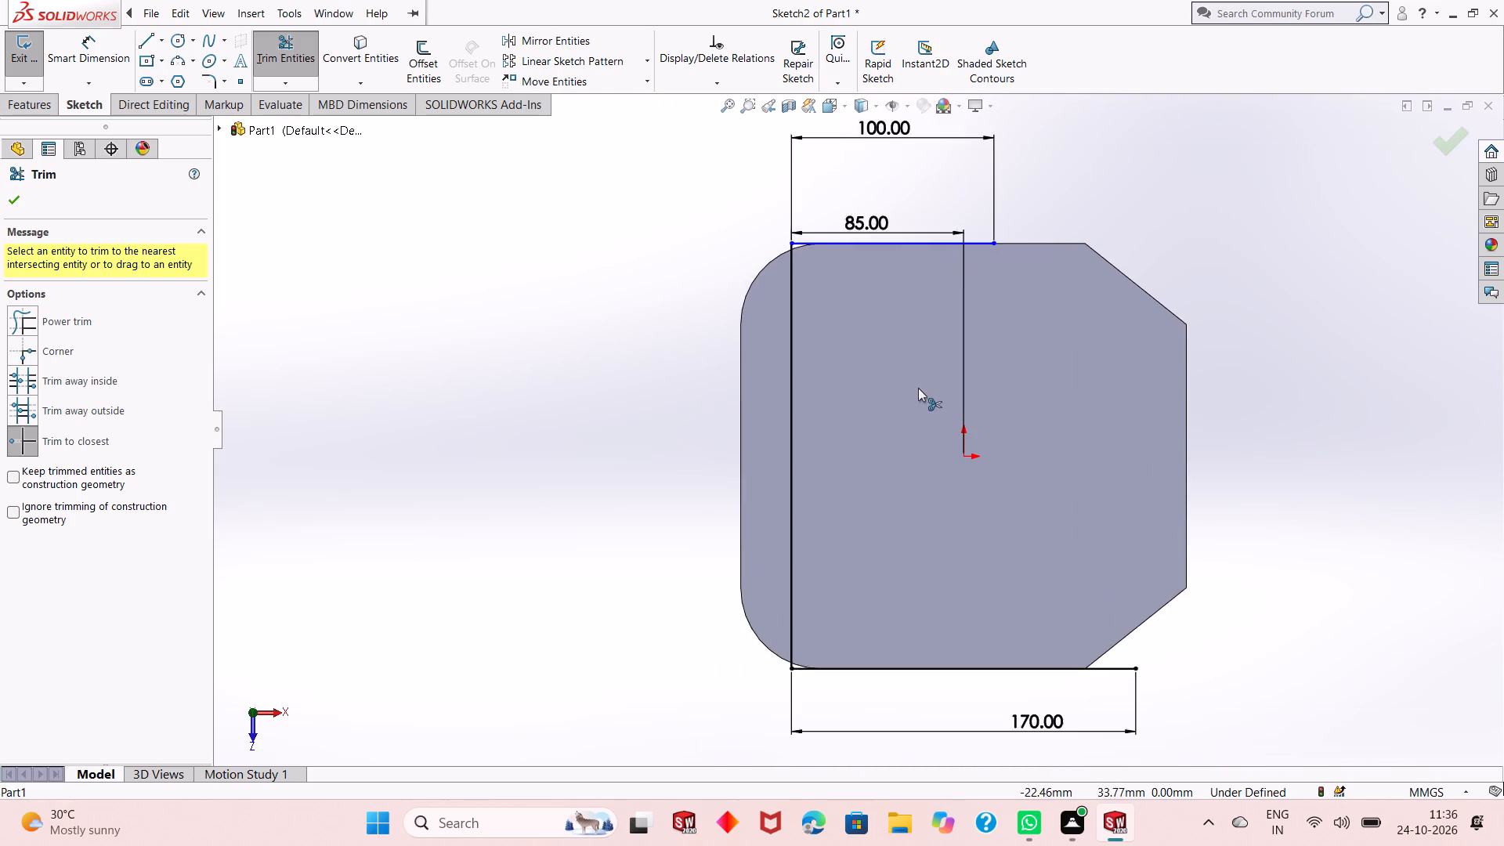
pyautogui.rightClick(600, 229)
pyautogui.click(624, 279)
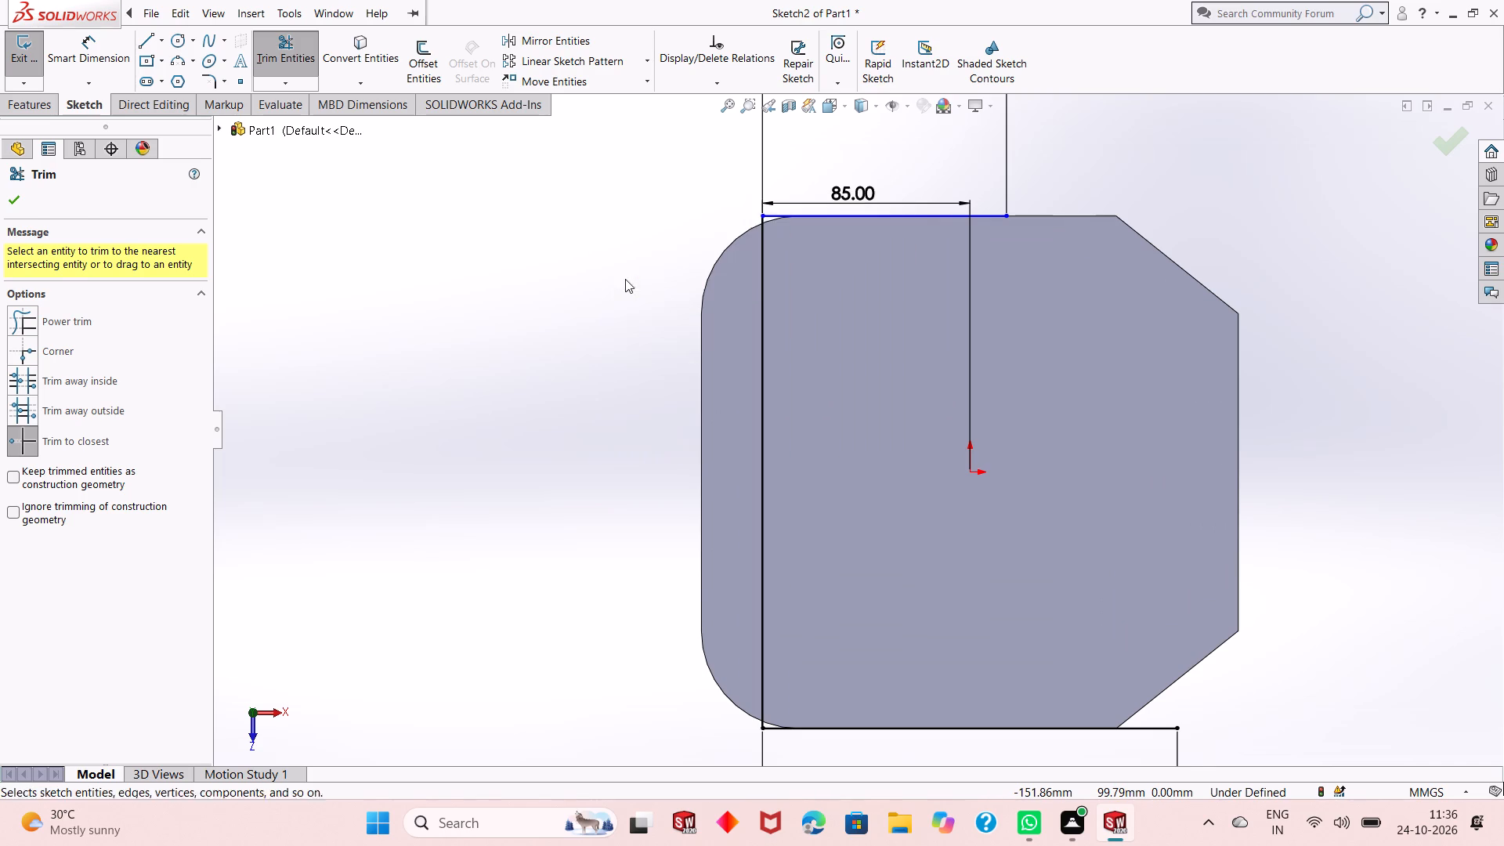
# Apply a Fix relation to the corner point where the vertical line meets the 100 mm line.
pyautogui.click(761, 219)
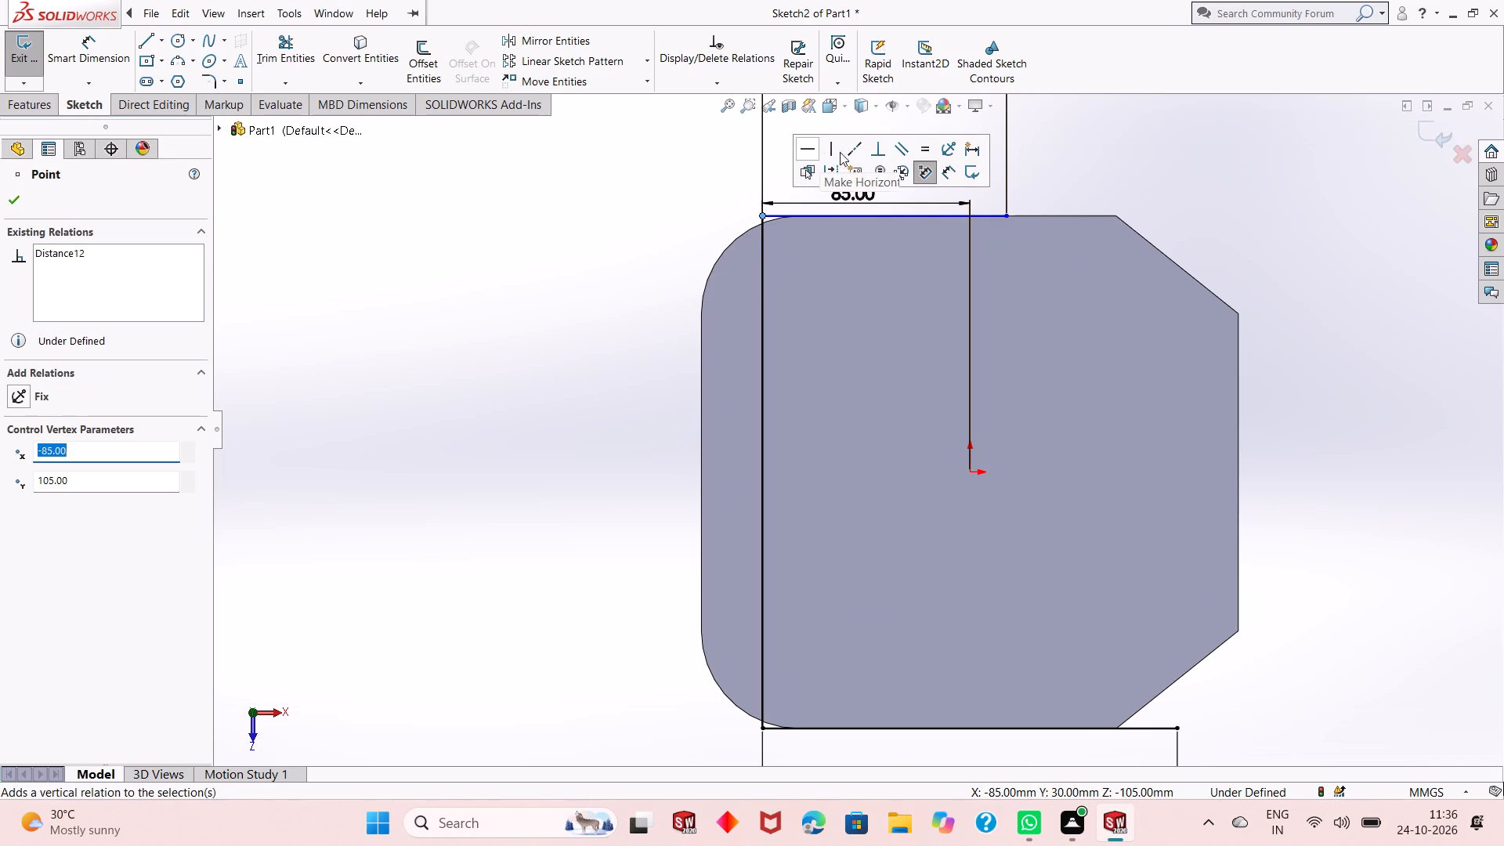
pyautogui.click(951, 148)
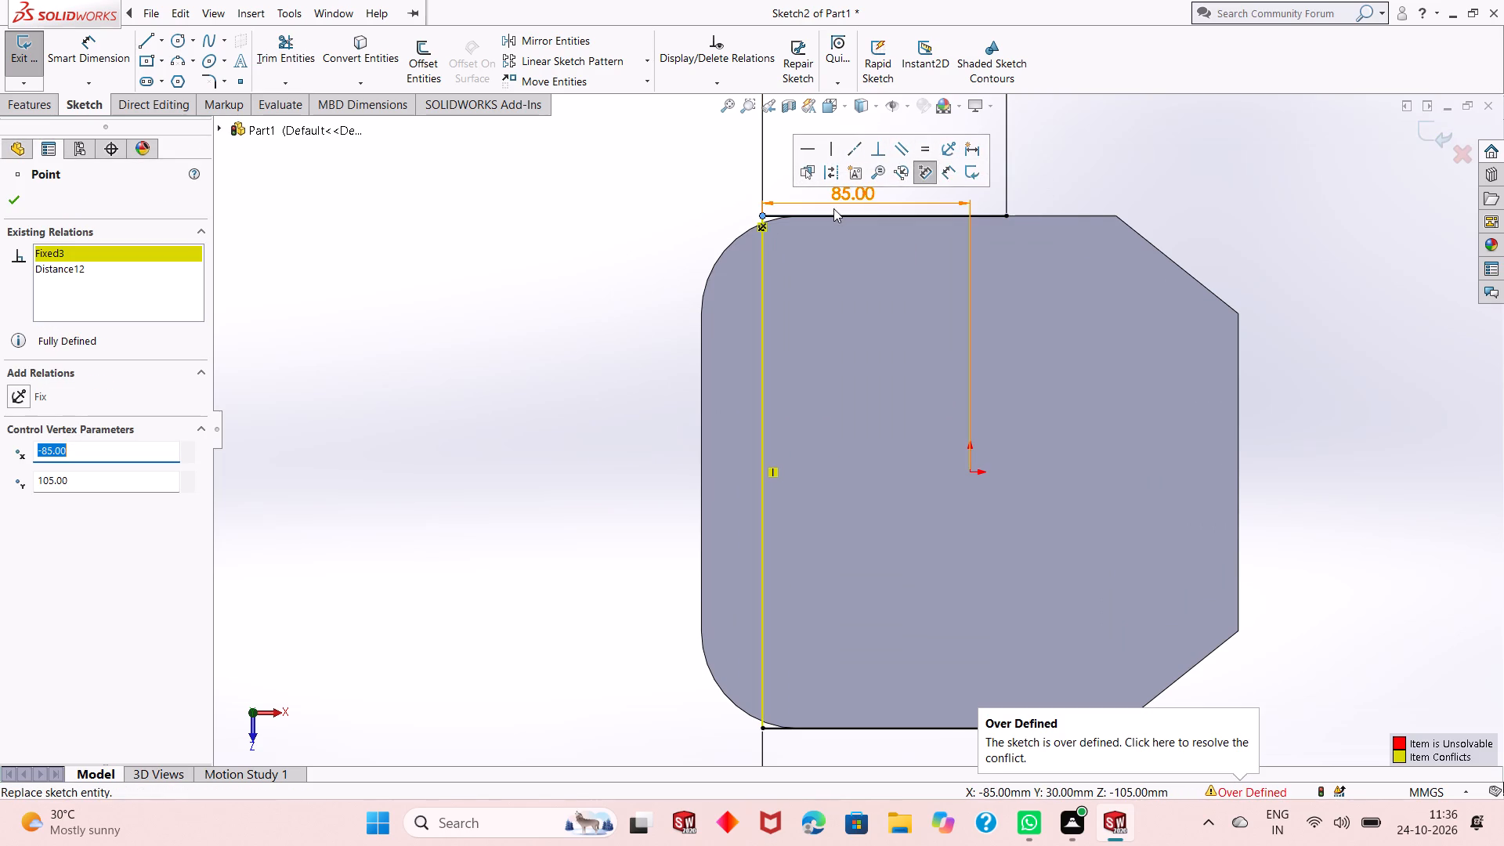
pyautogui.click(13, 196)
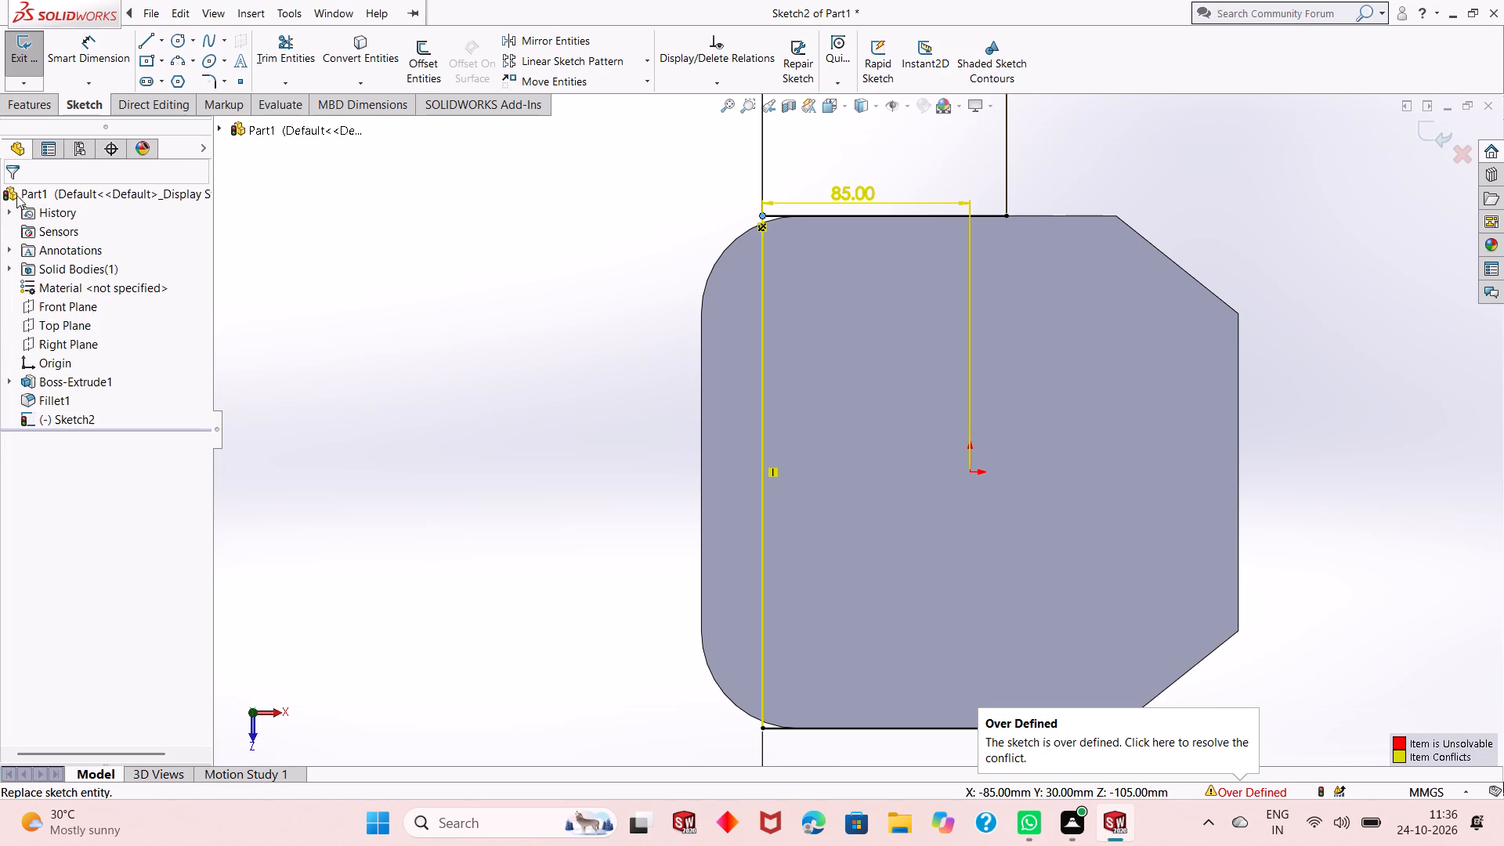
# Delete the 85 mm dimension between the vertical line and the origin.
pyautogui.scroll(2, 804, 308)
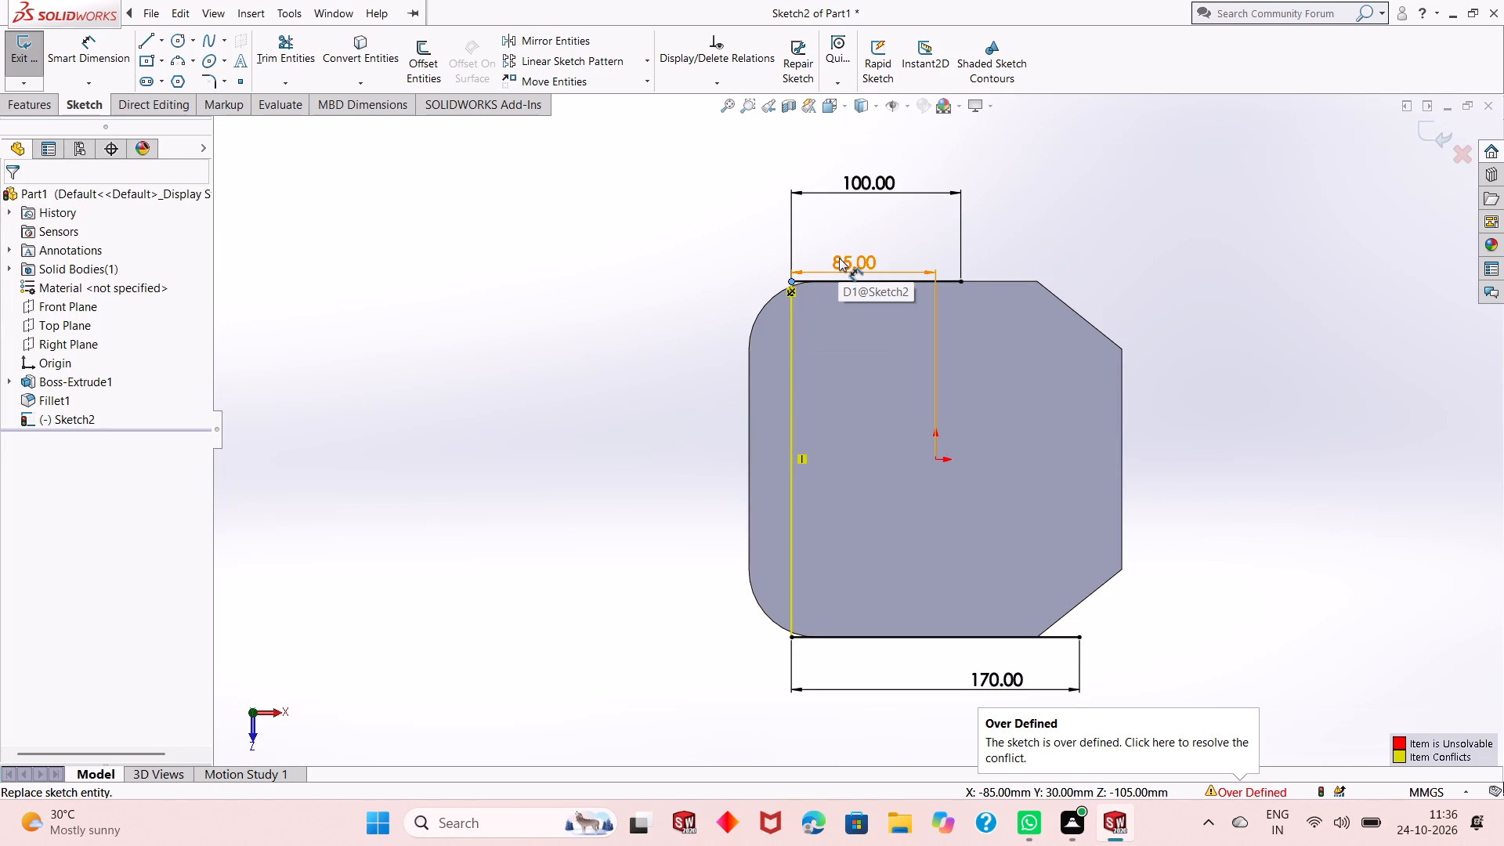
pyautogui.rightClick(839, 260)
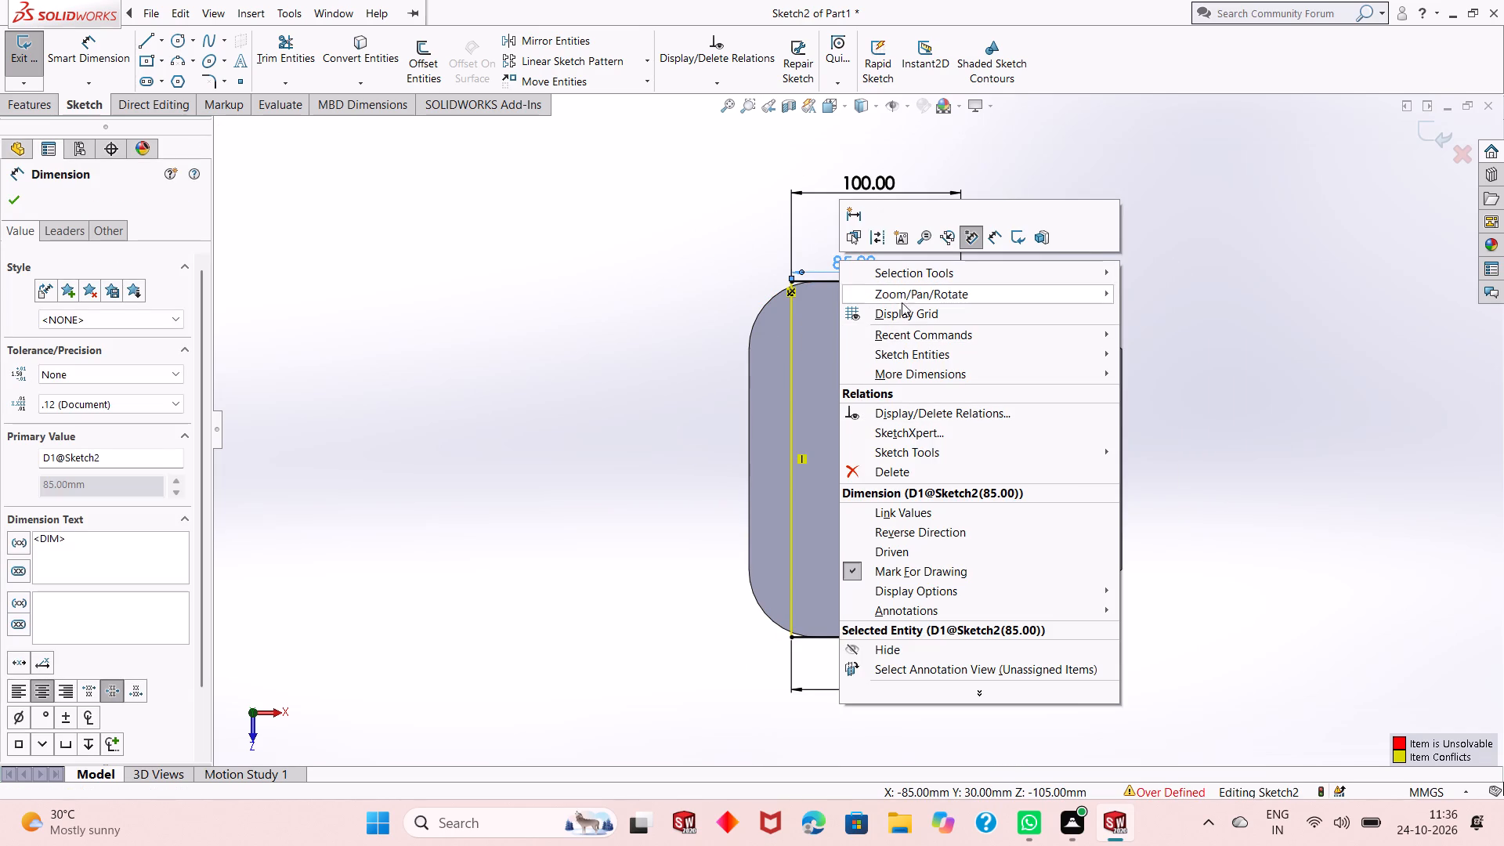
pyautogui.click(888, 464)
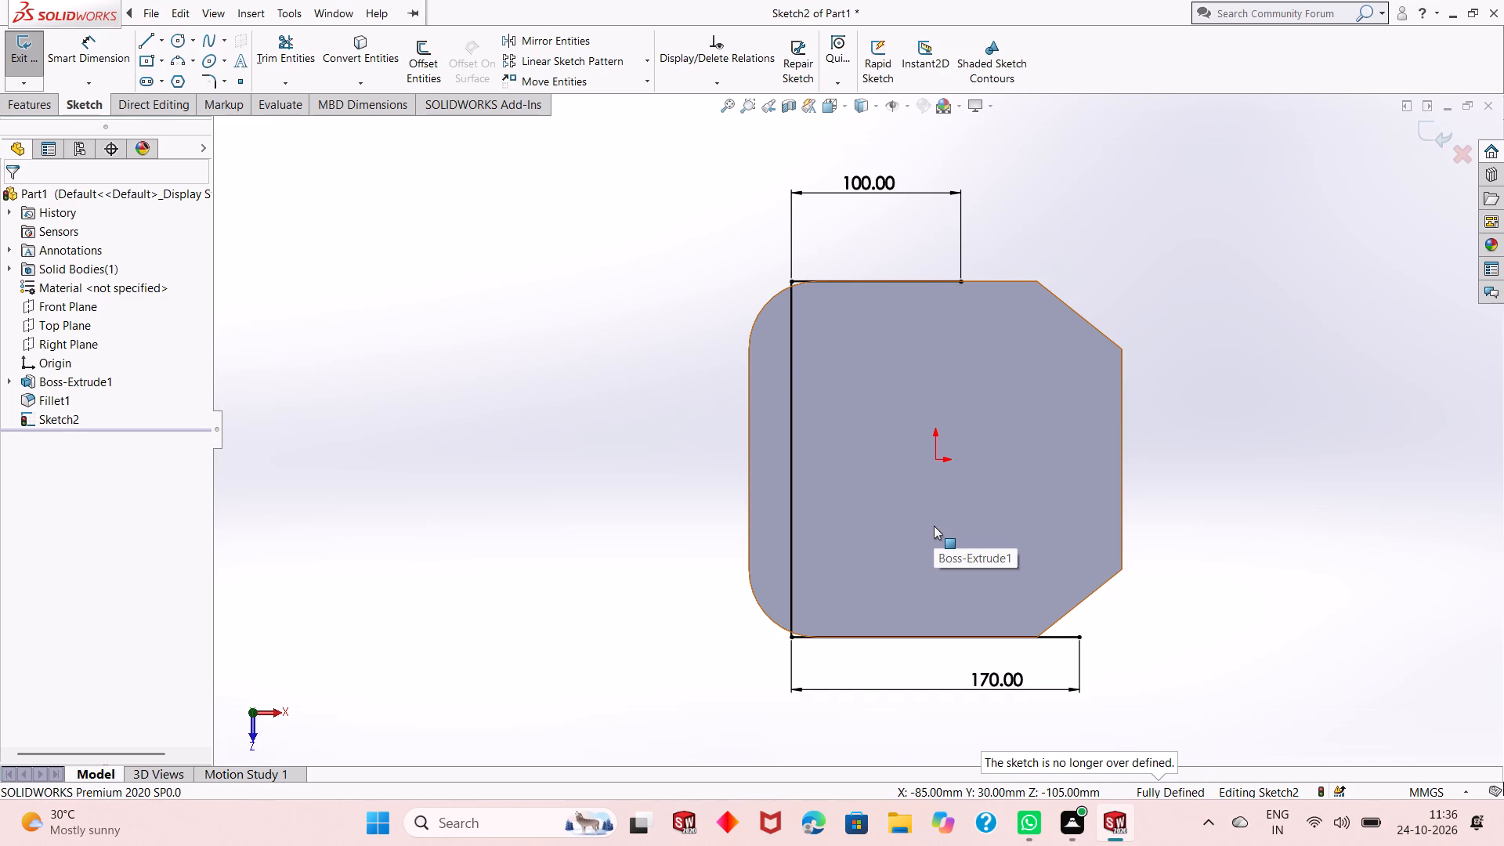
# Sketch a slanted line from the 100 mm line's free end down into the plate, continued by a short horizontal line toward the chamfered side.
pyautogui.click(145, 48)
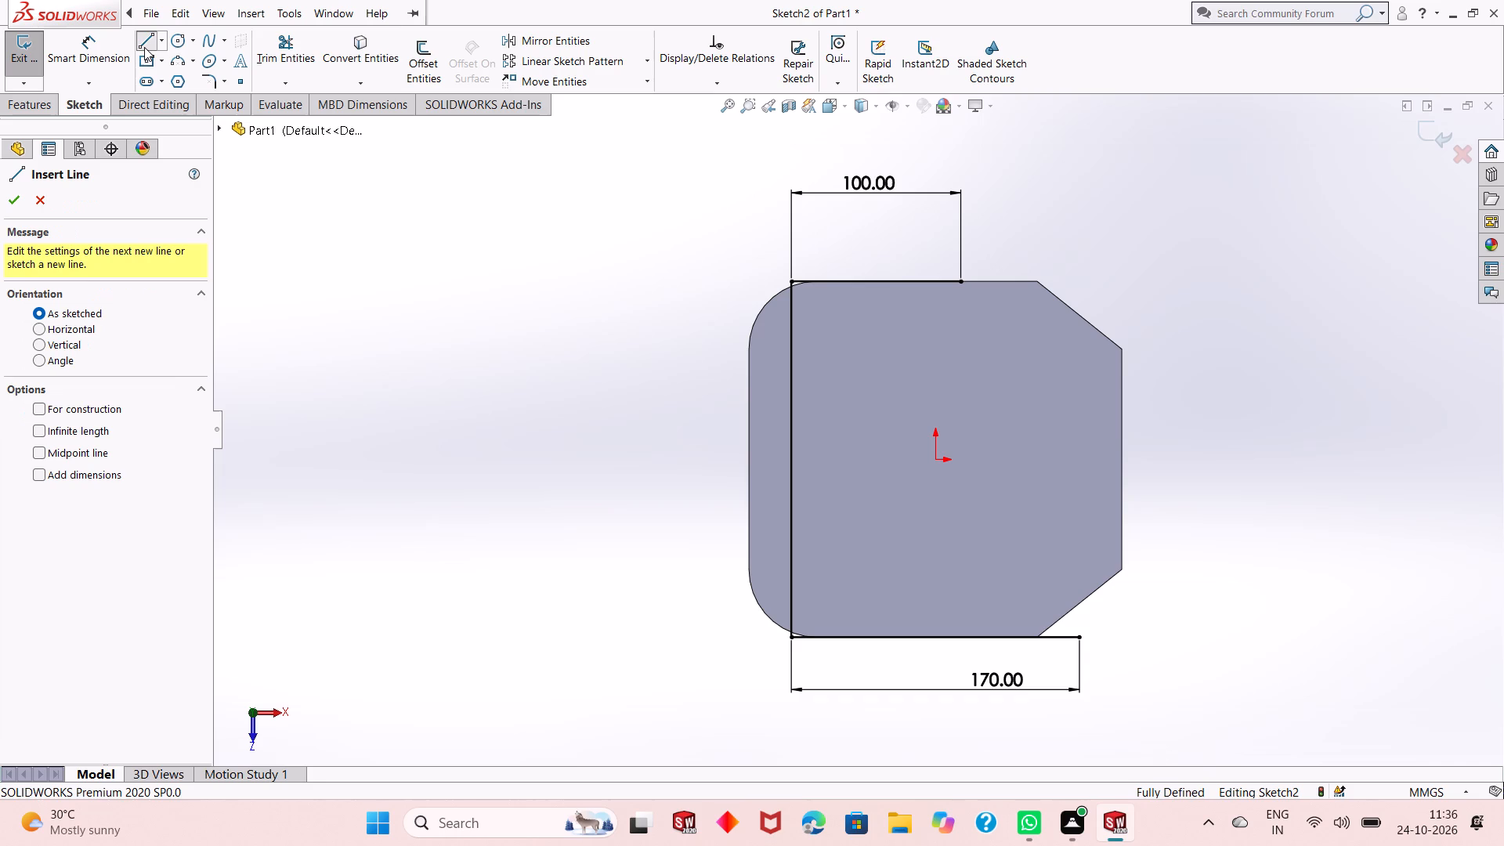
pyautogui.click(960, 282)
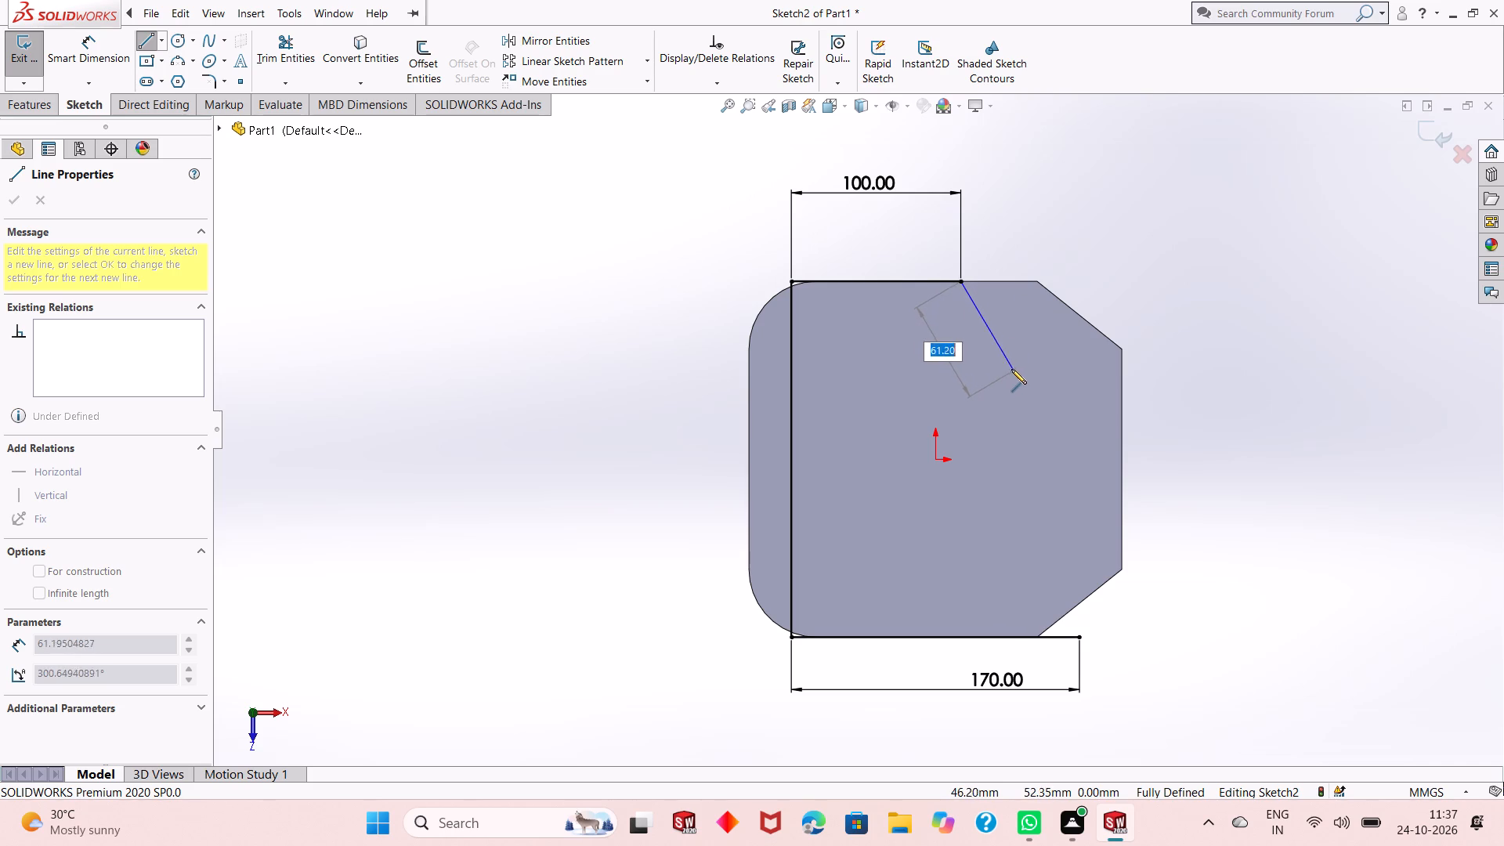
pyautogui.click(1003, 349)
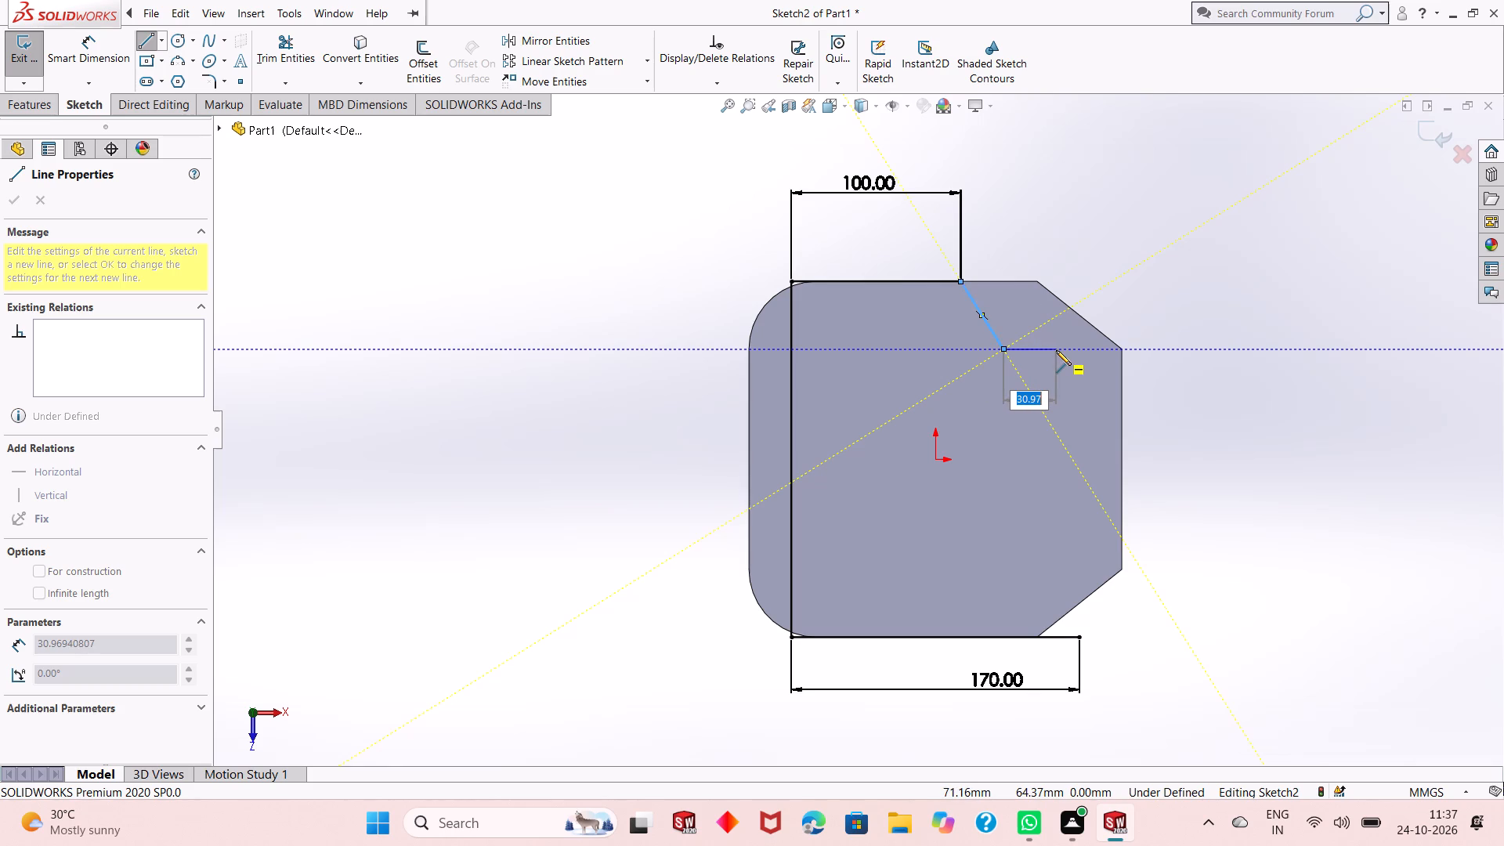
pyautogui.click(1037, 352)
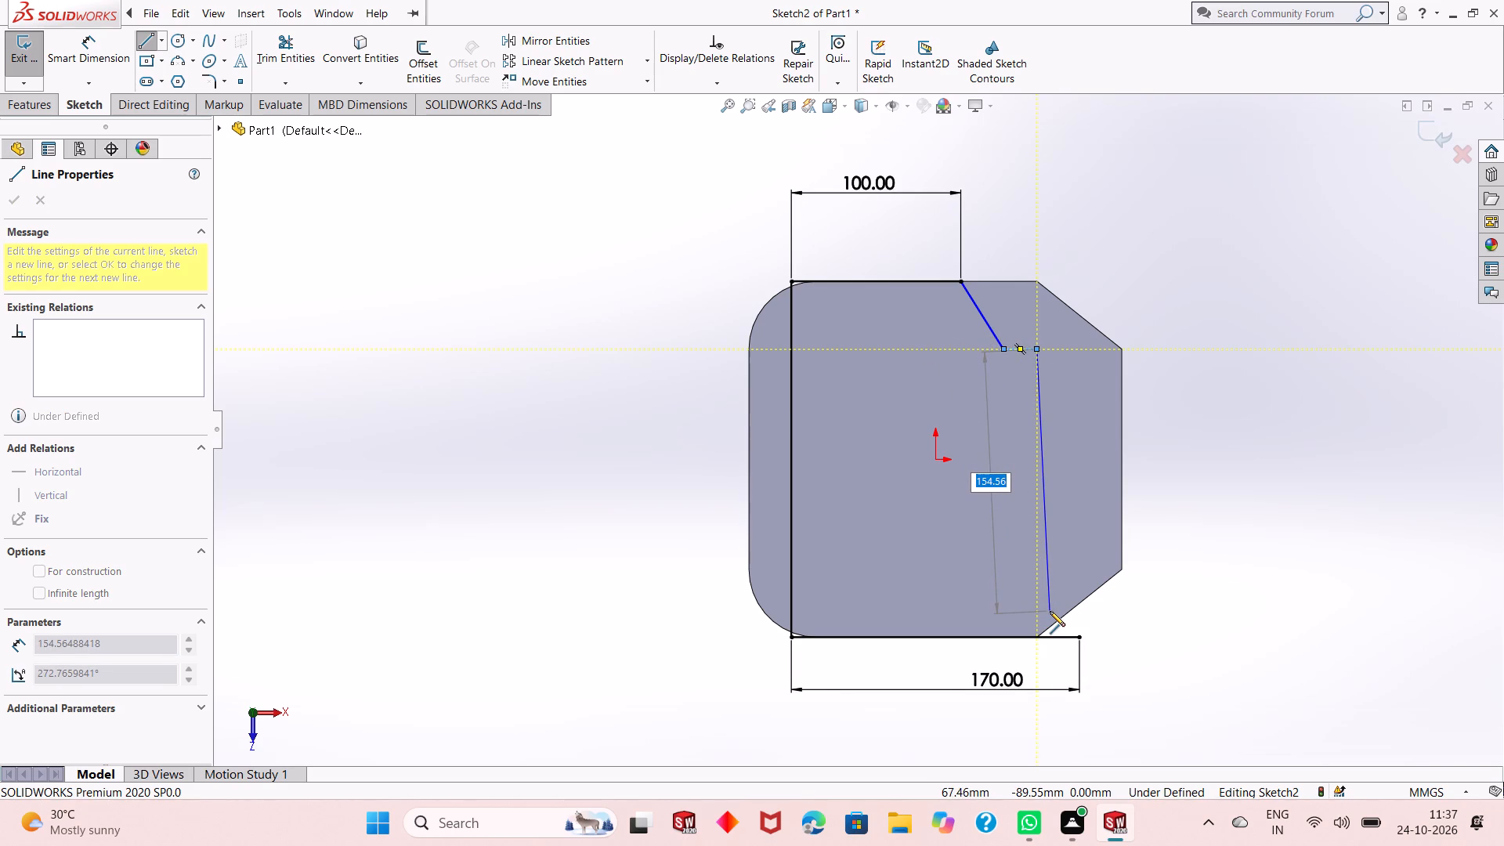
pyautogui.press('Escape')
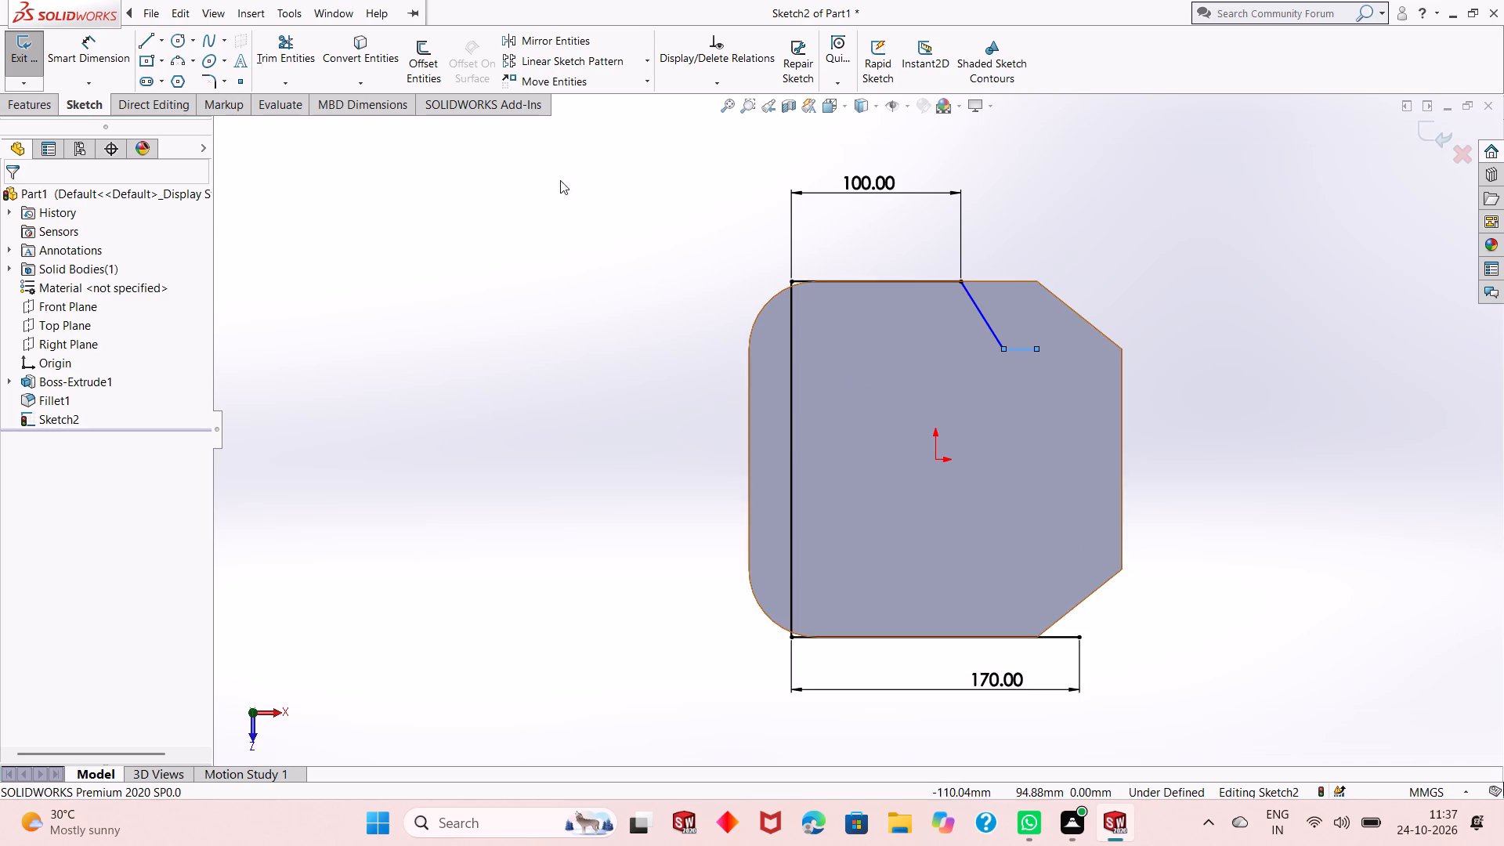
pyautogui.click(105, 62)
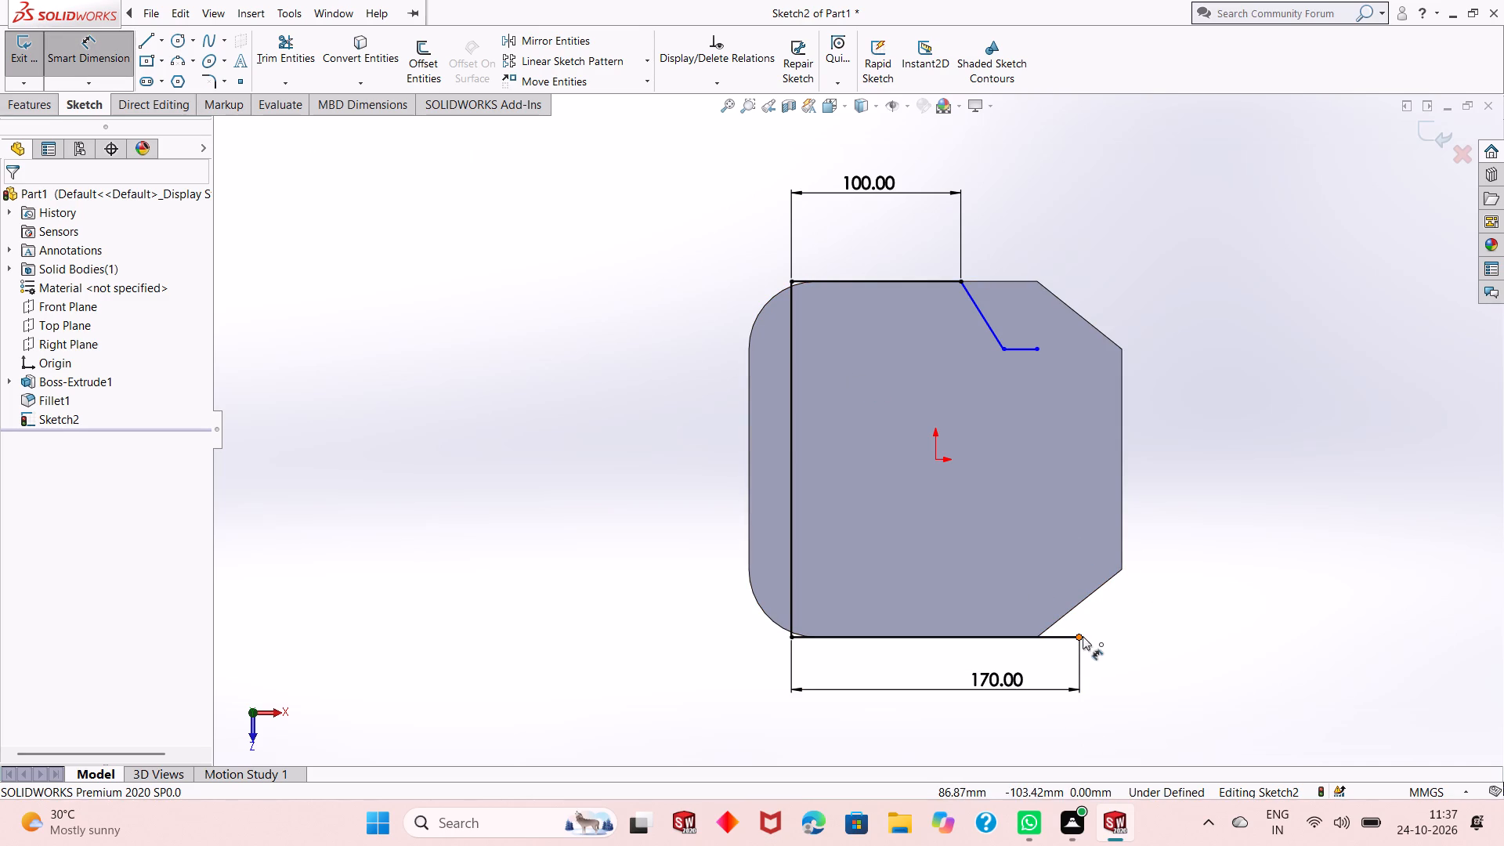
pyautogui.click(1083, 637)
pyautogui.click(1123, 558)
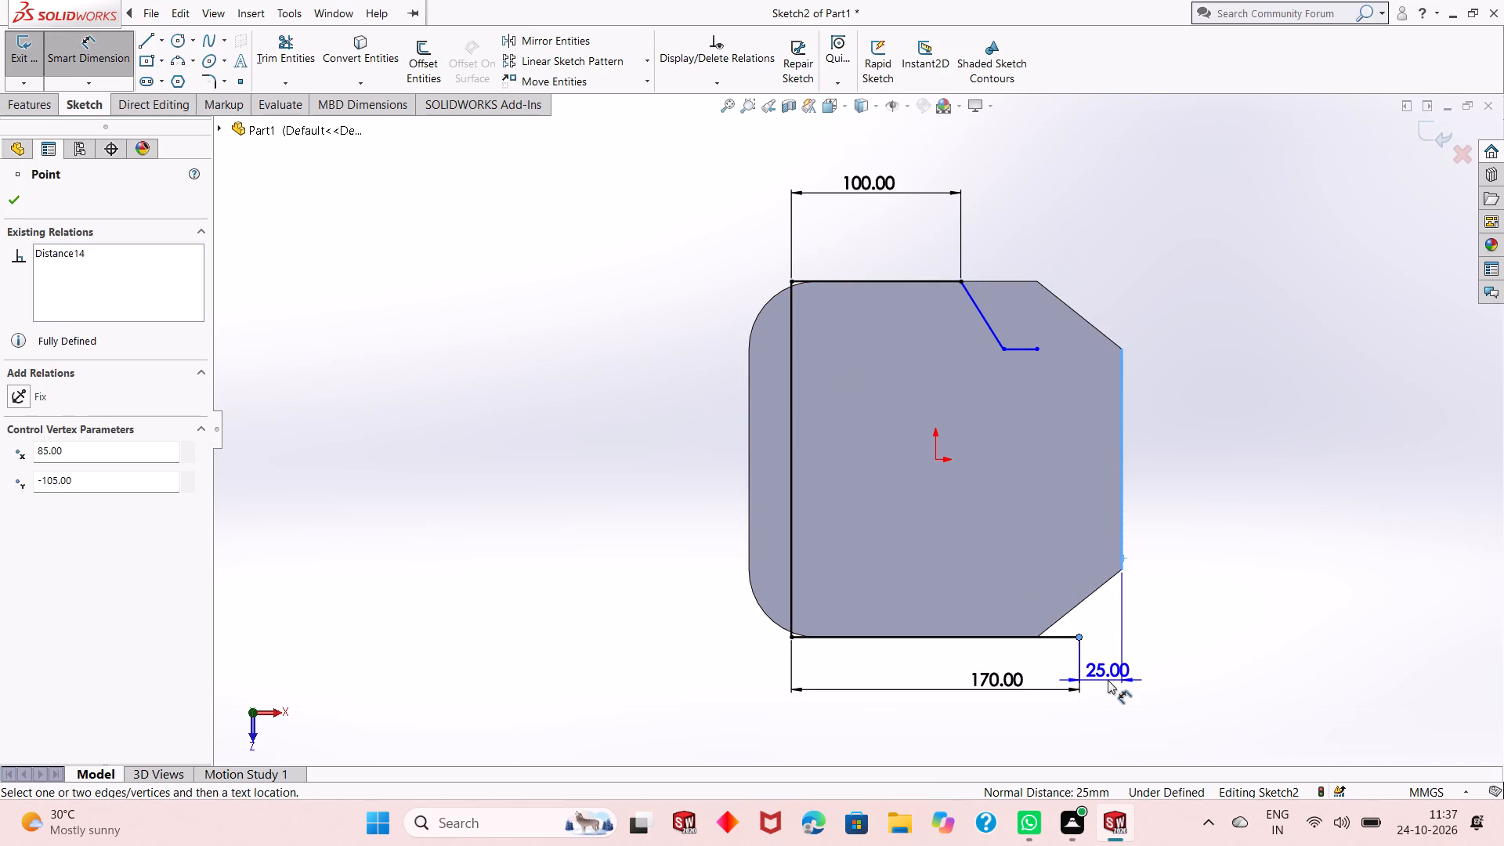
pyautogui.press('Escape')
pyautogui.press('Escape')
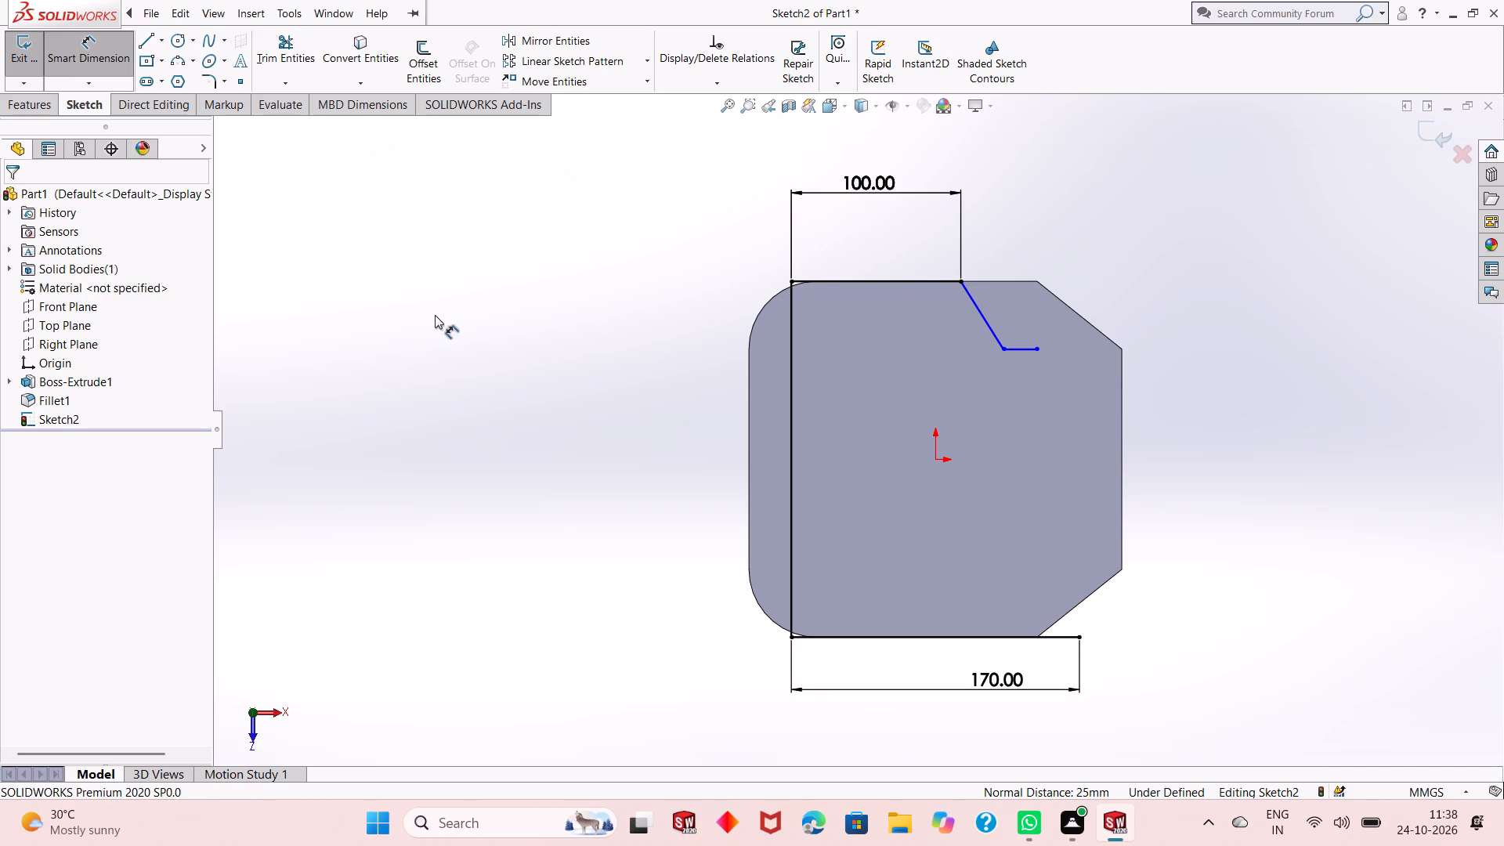
# Undo the short horizontal line at the lower end of the slanted line.
pyautogui.hotkey('ctrl', 'z')
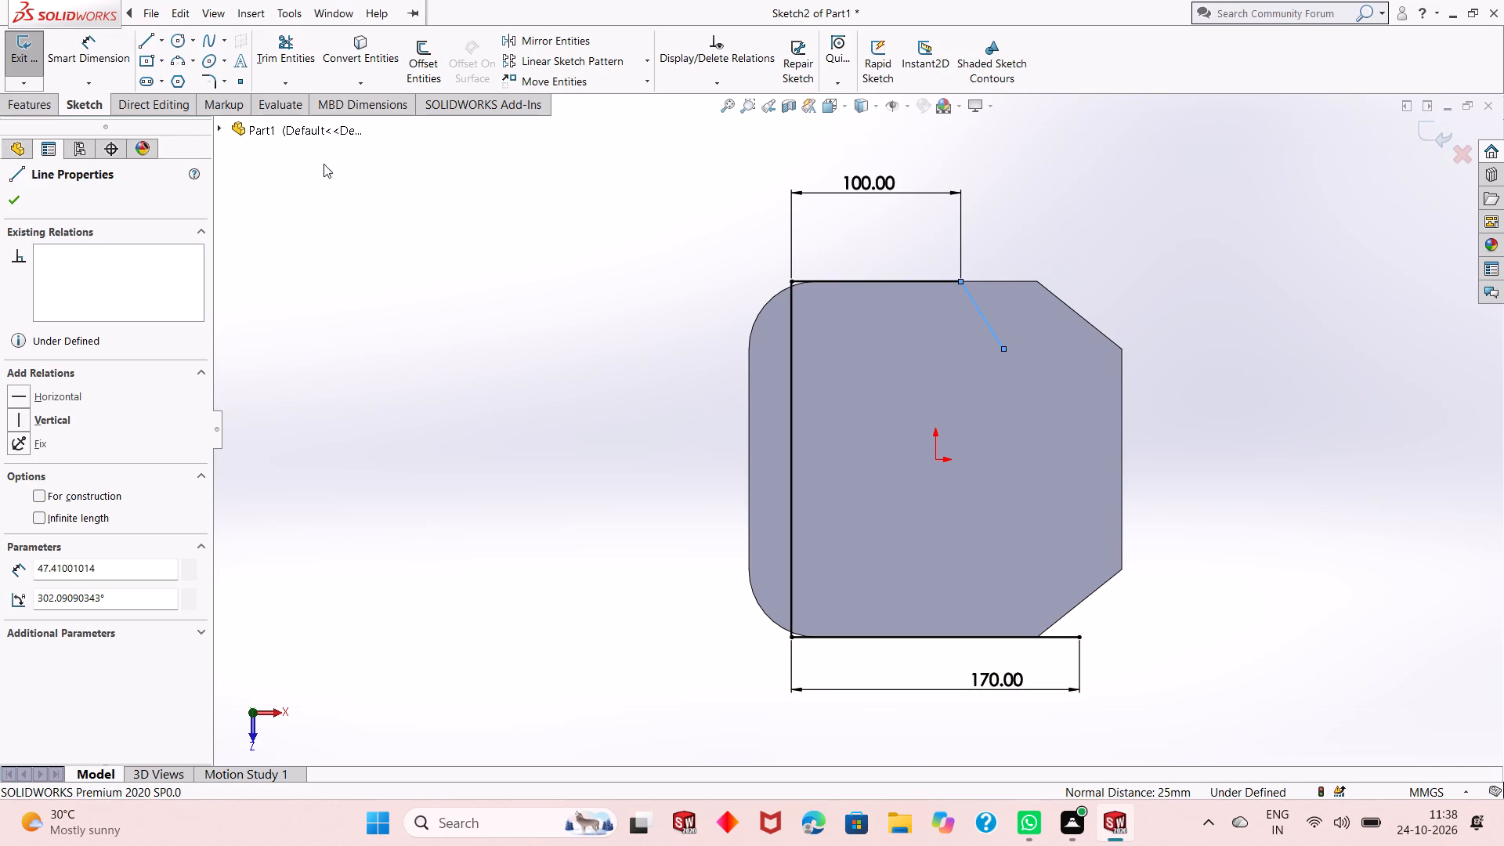
pyautogui.press('Escape')
pyautogui.press('Escape')
# Sketch a horizontal line from the slanted line's lower end, then a vertical line about 170 mm long to the 170 mm line's free end.
pyautogui.click(143, 41)
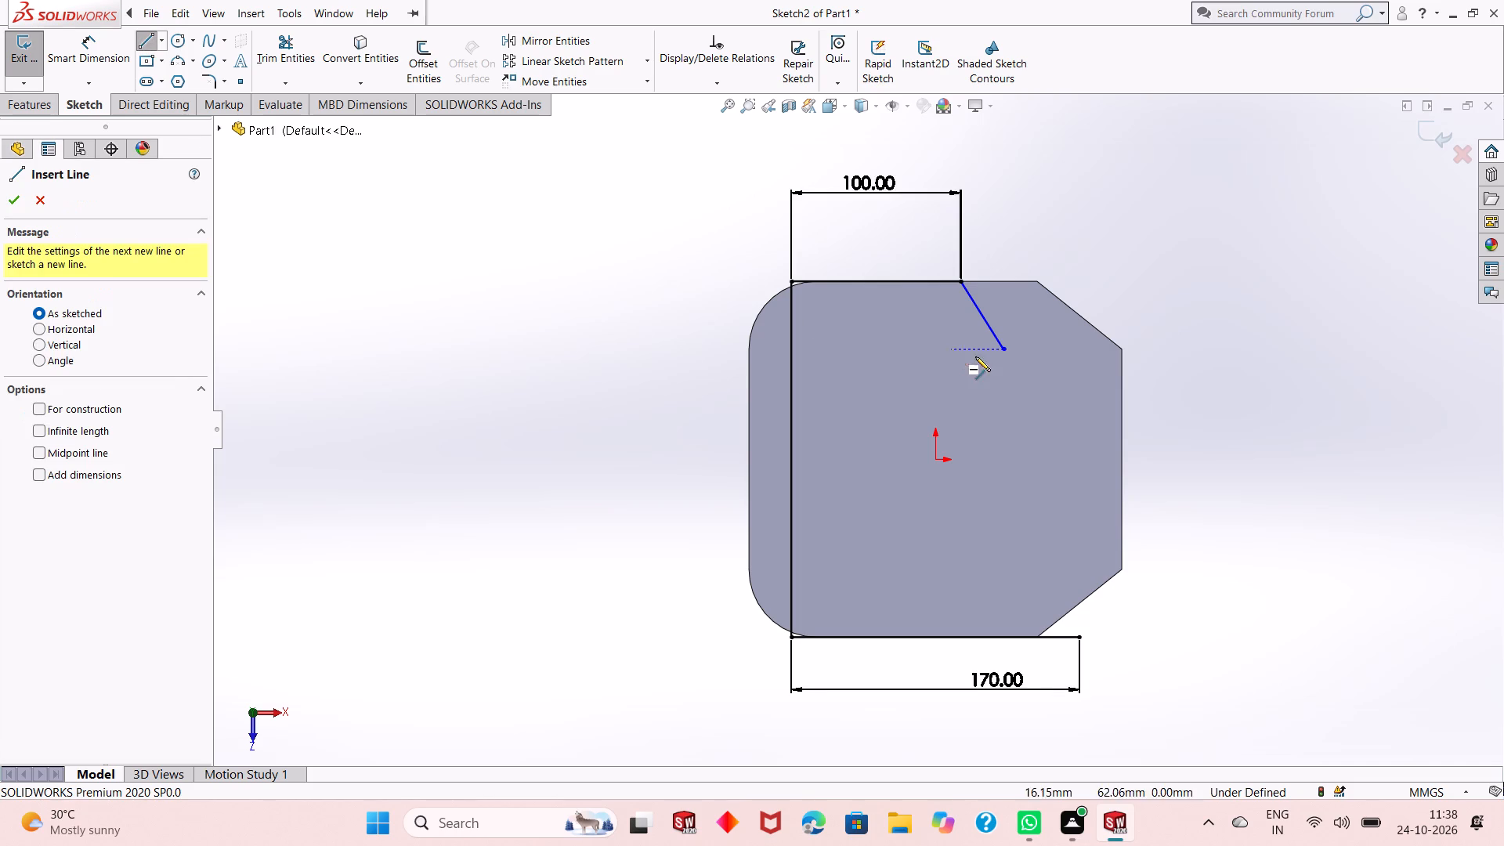
pyautogui.click(1004, 350)
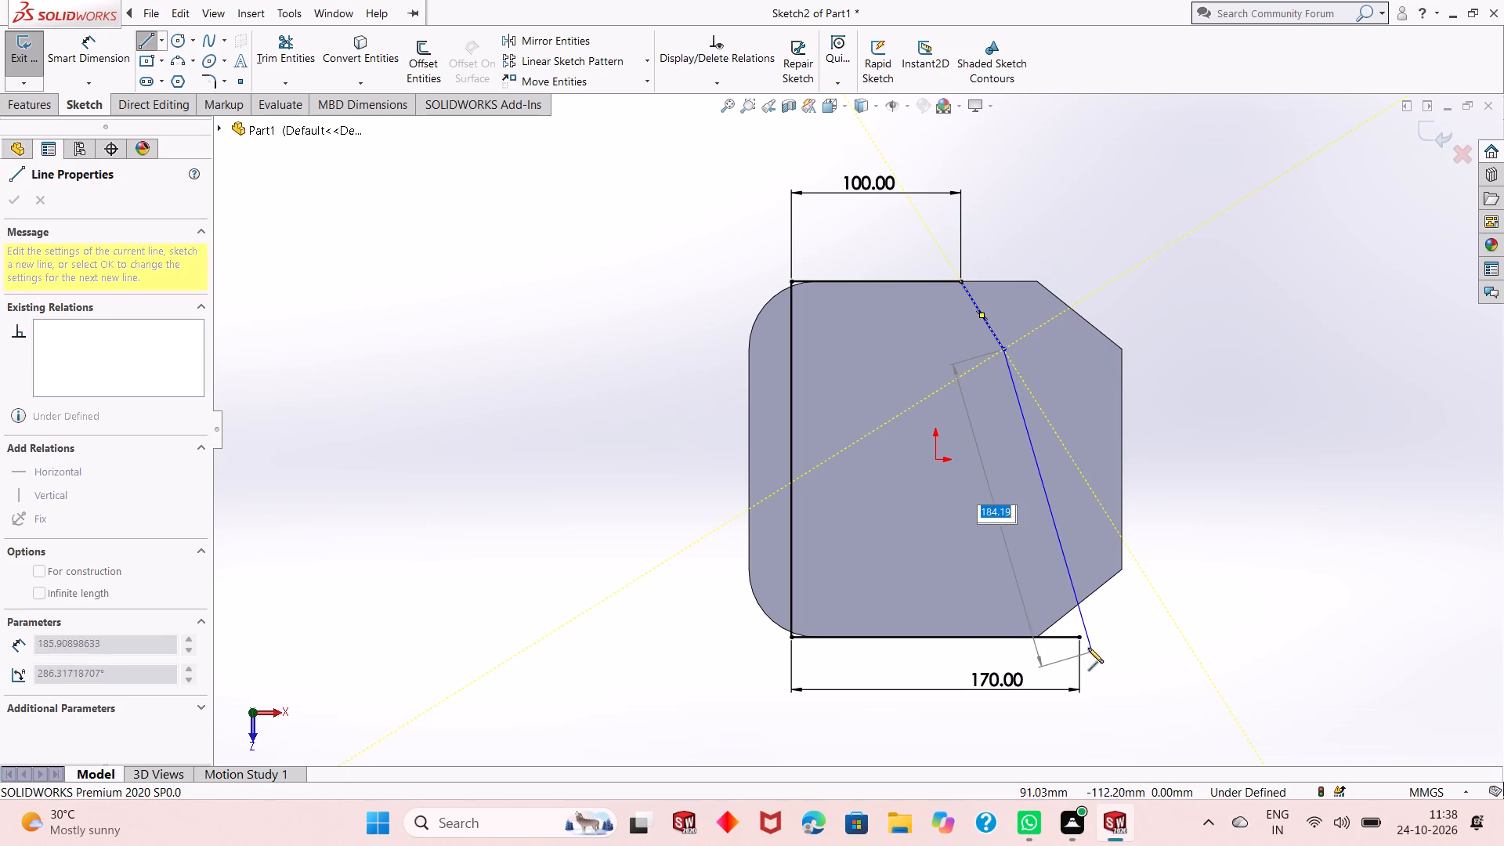
pyautogui.click(1076, 349)
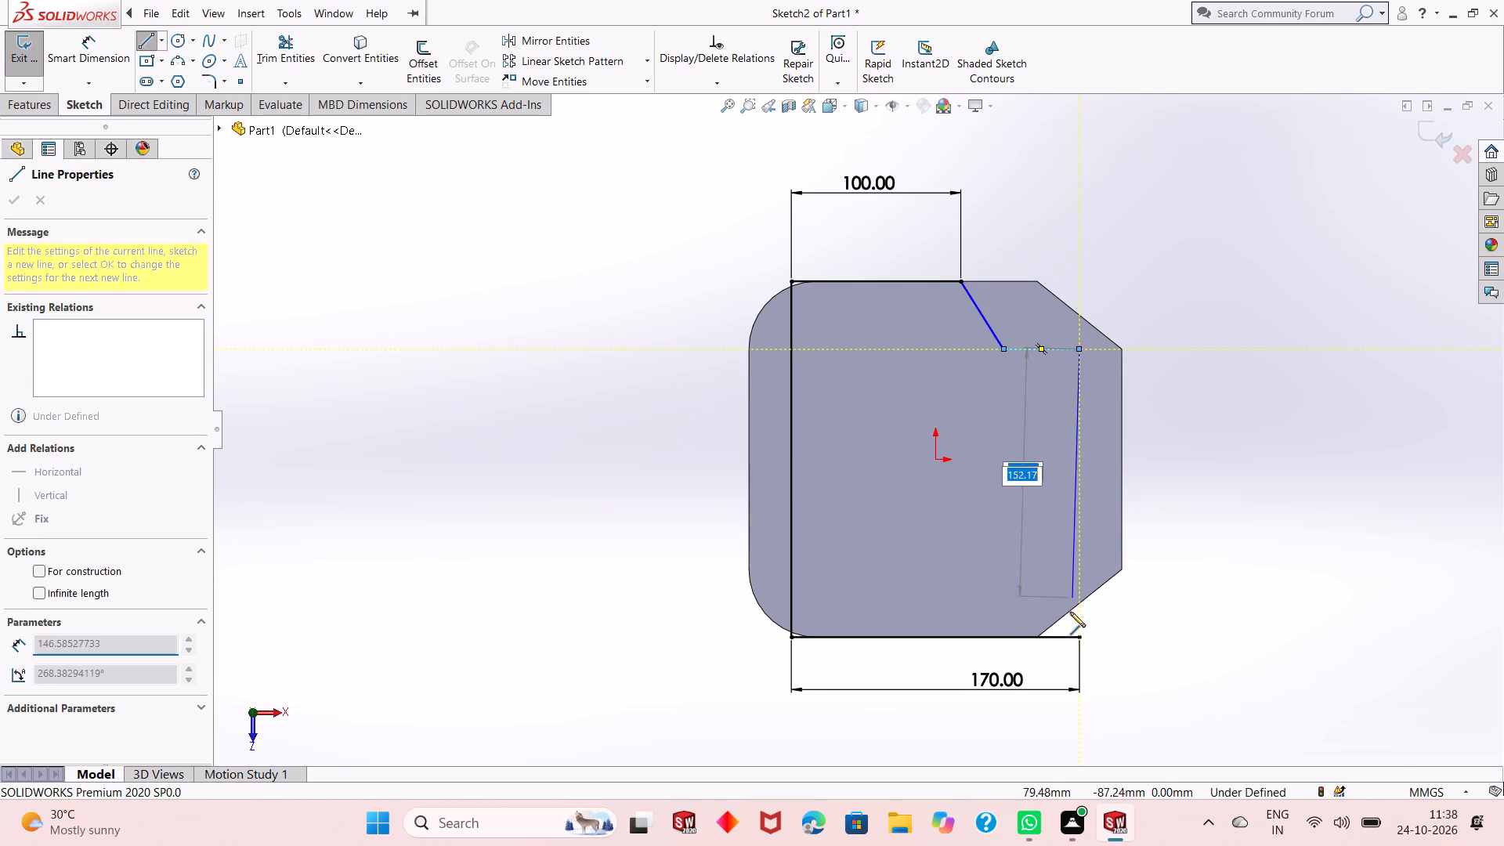
pyautogui.click(1080, 637)
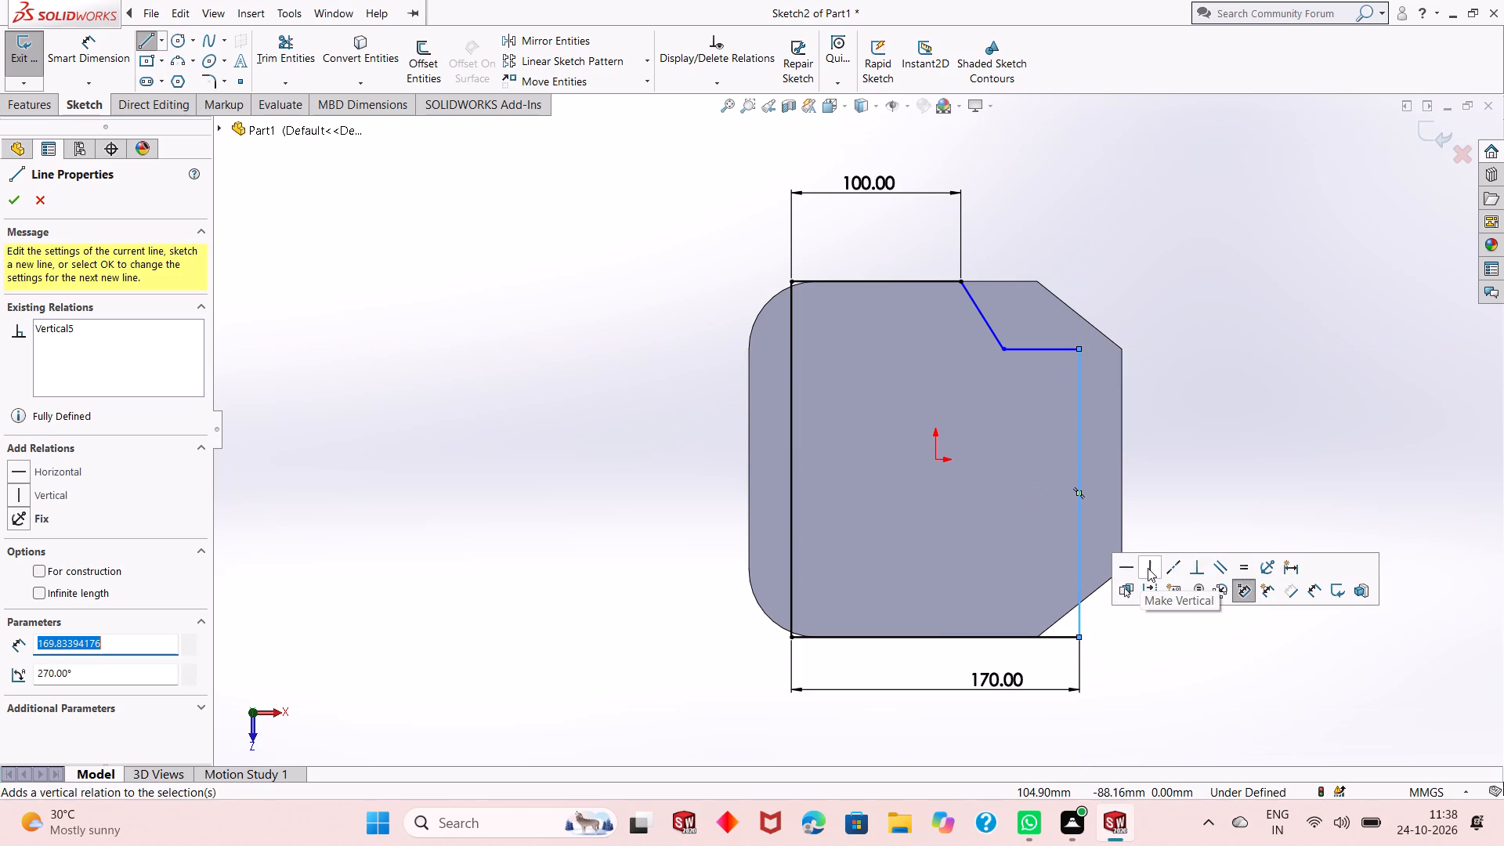
pyautogui.press('Escape')
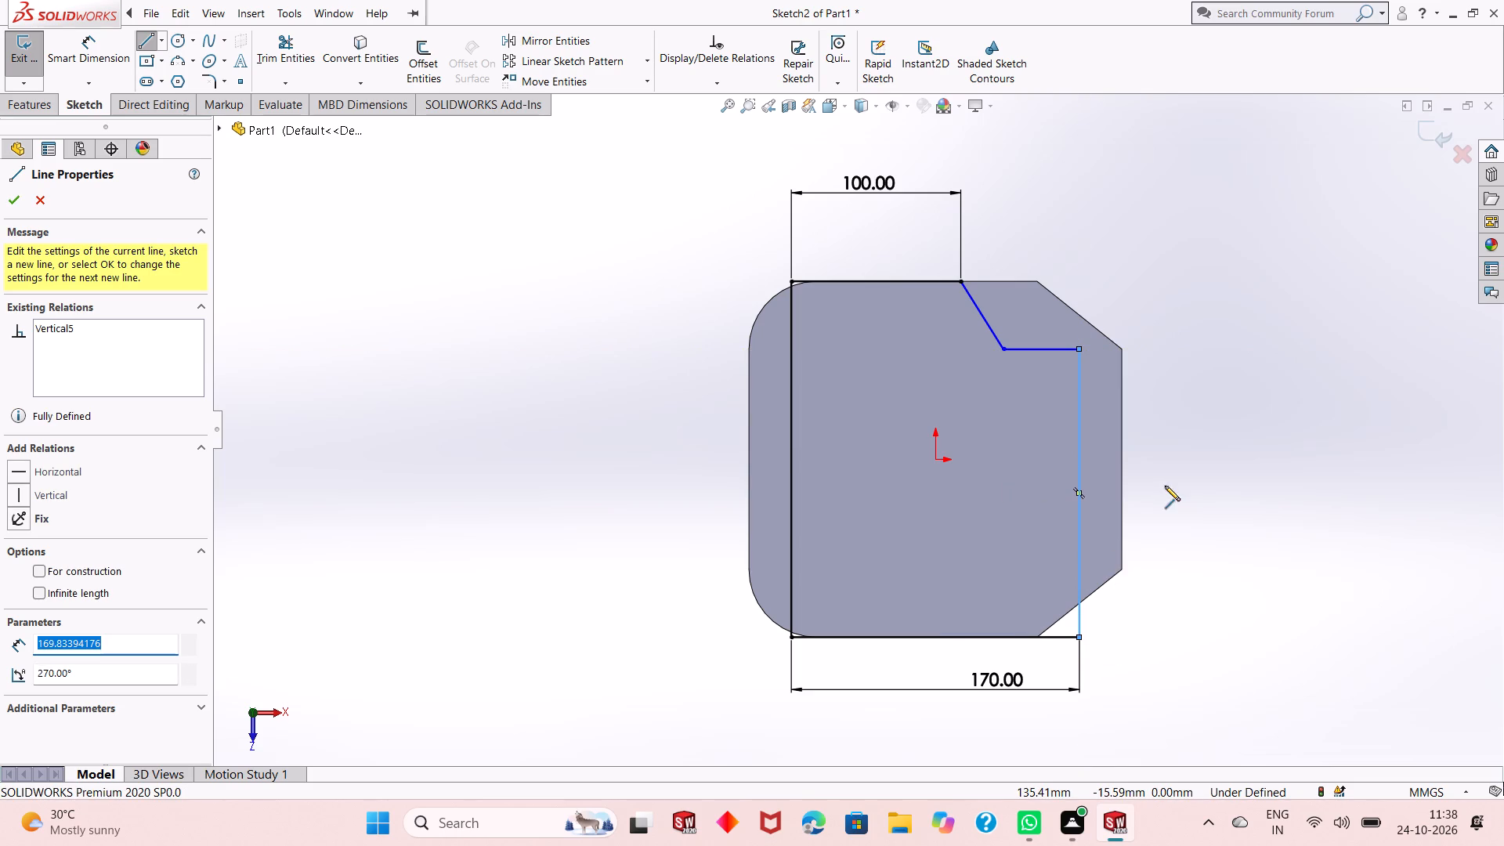
pyautogui.press('Escape')
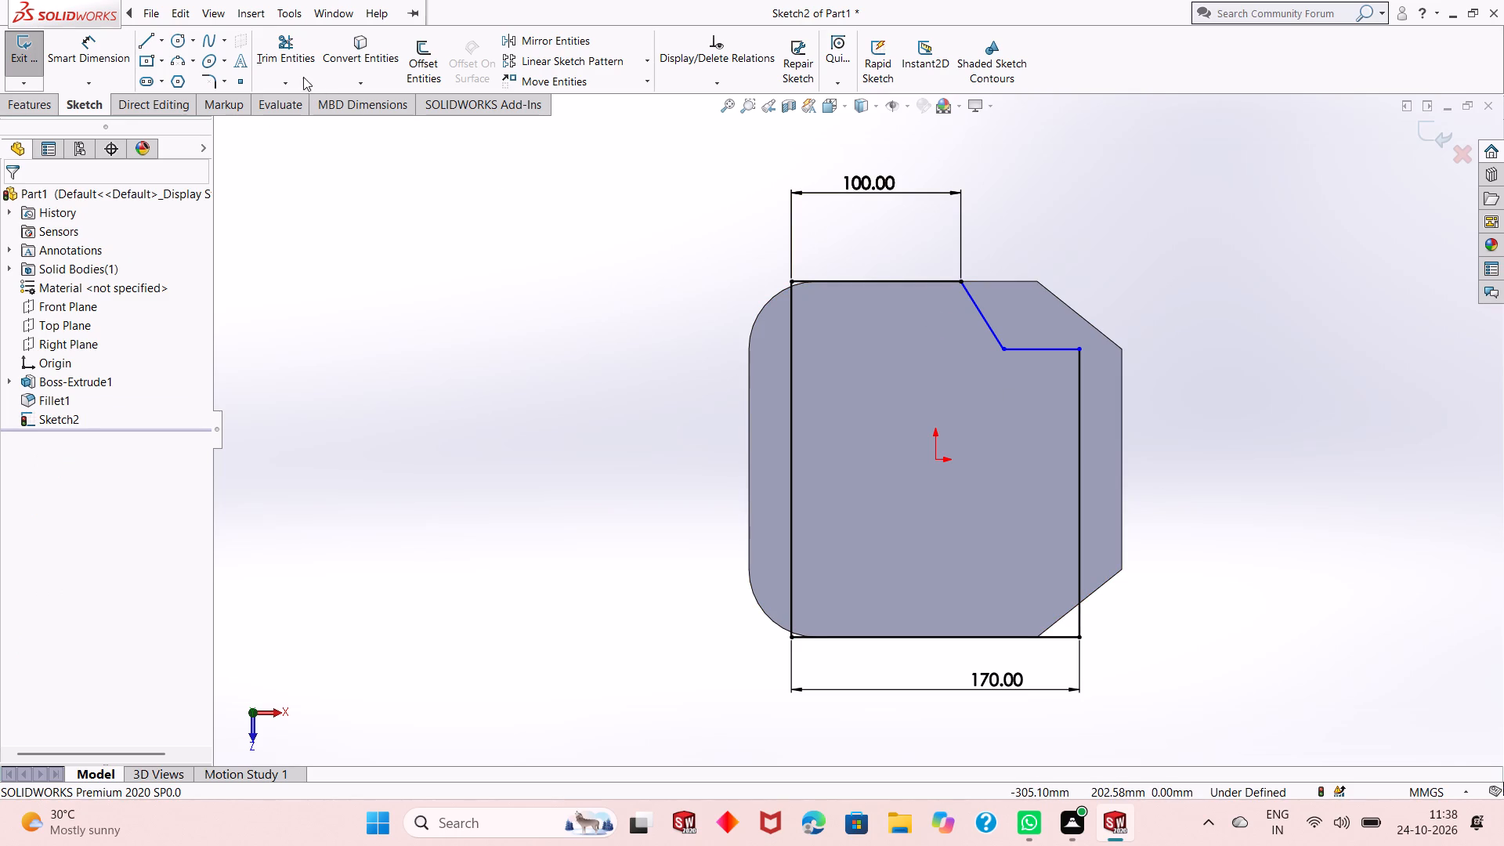
# Dimension the horizontal distance between the slanted line's two endpoints as 32 mm.
pyautogui.click(456, 3)
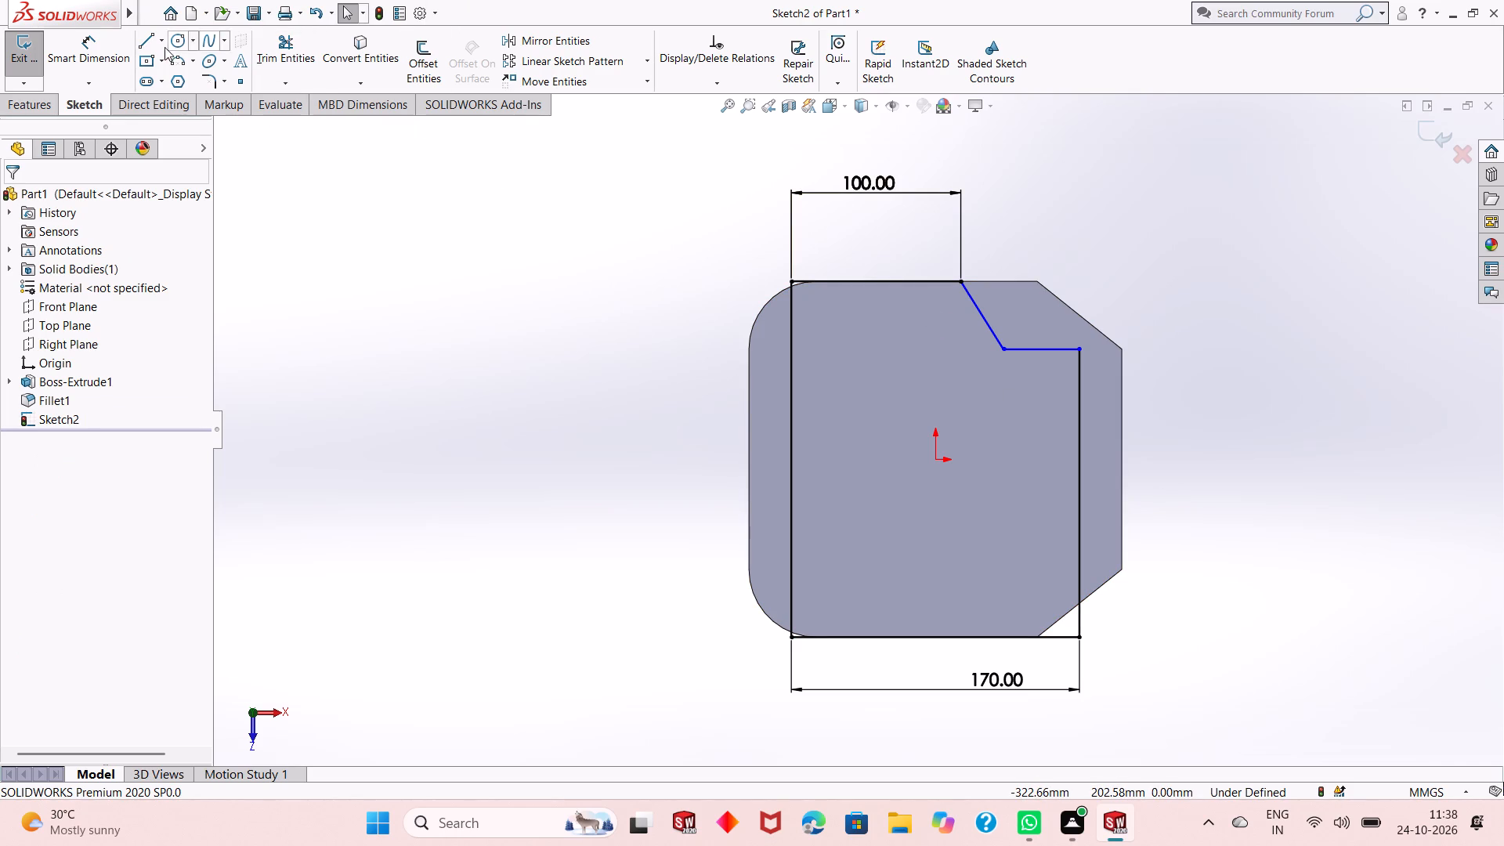
pyautogui.click(96, 66)
pyautogui.click(960, 281)
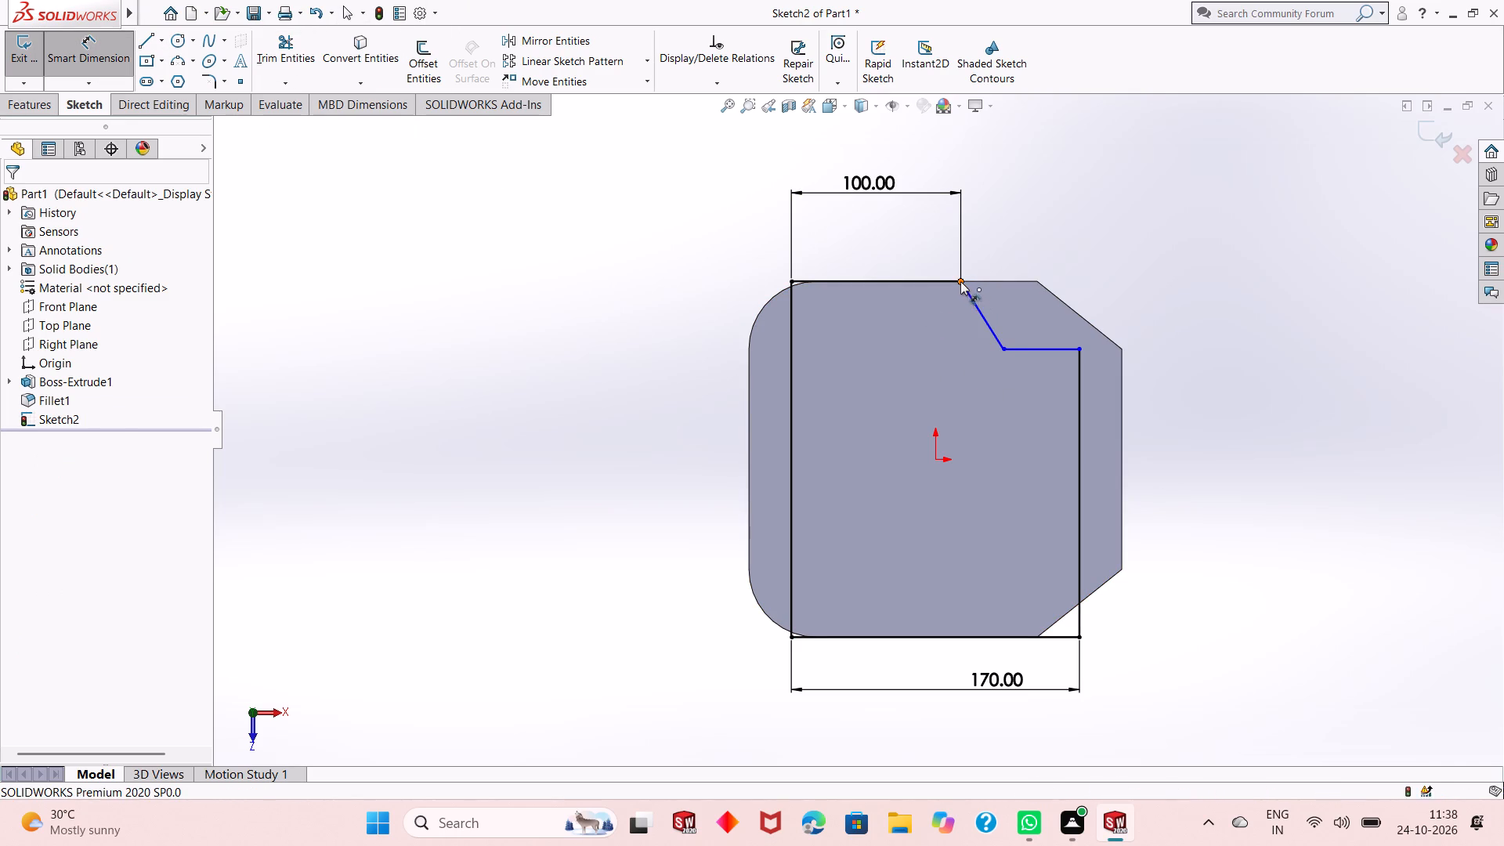
pyautogui.click(1002, 349)
pyautogui.click(985, 239)
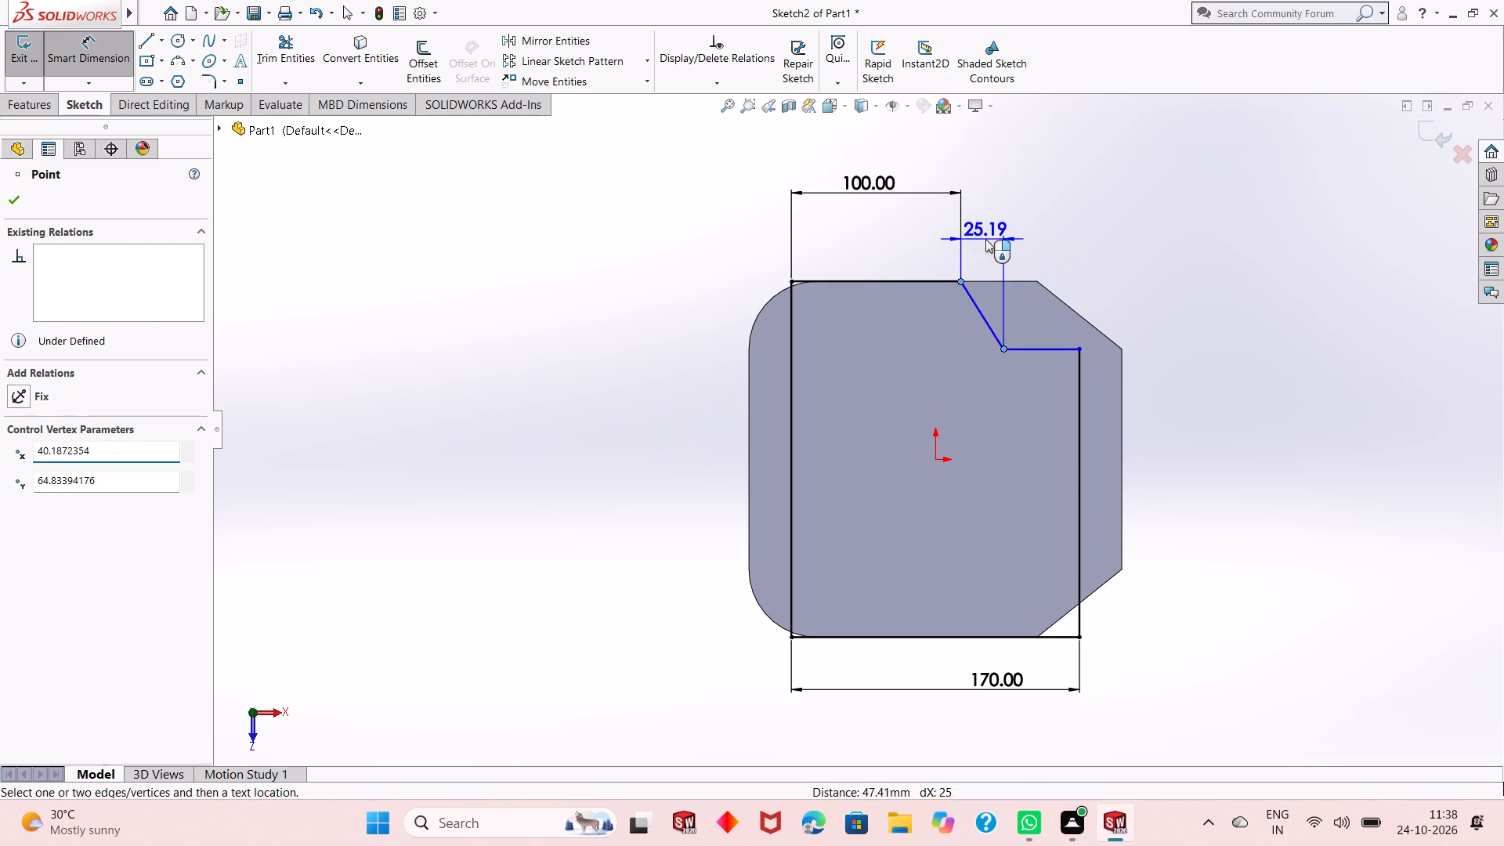
pyautogui.write('32')
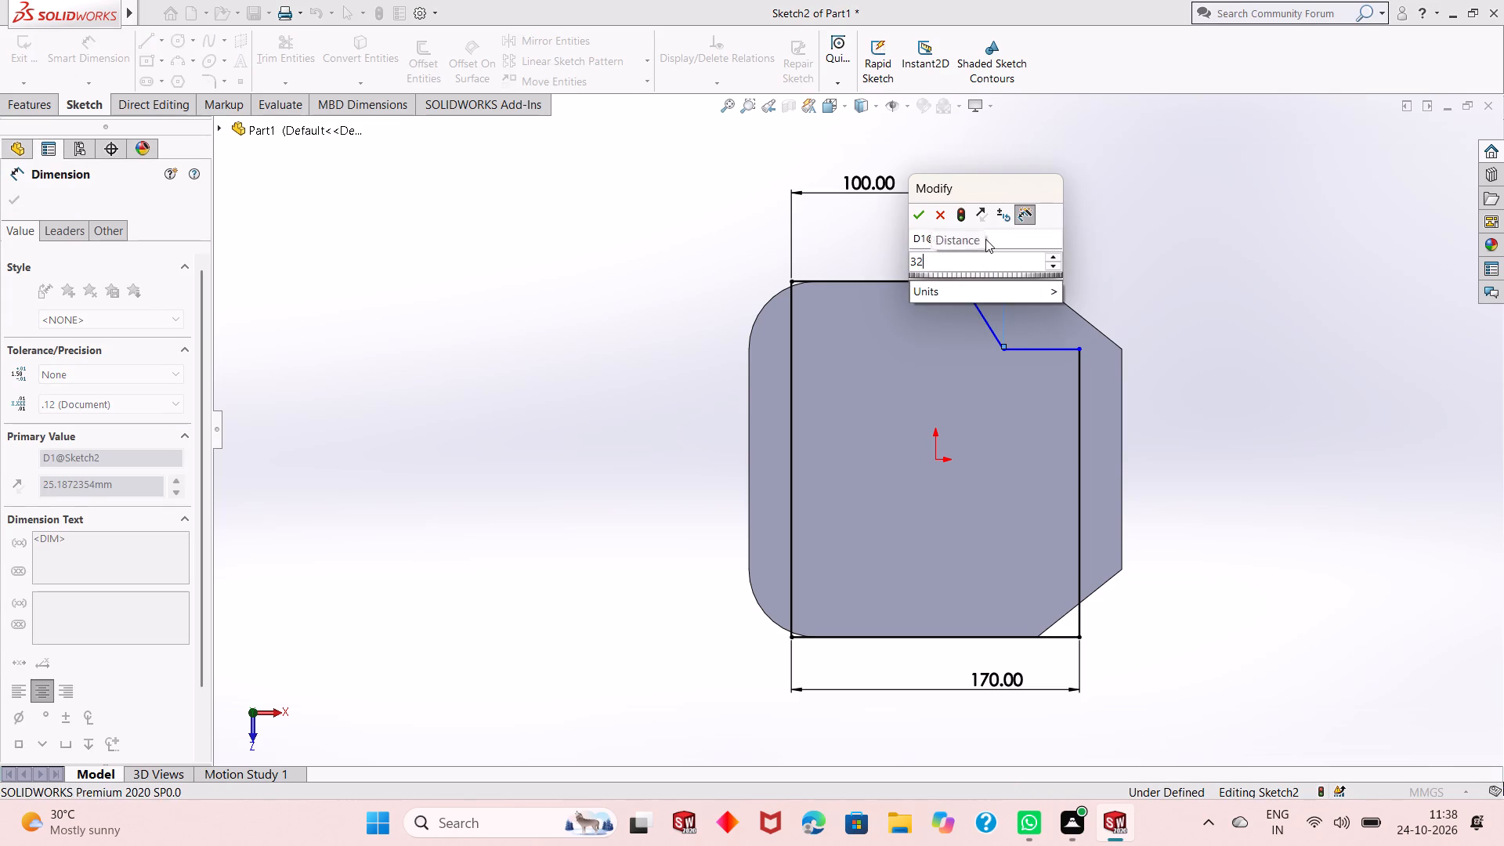
pyautogui.press('Return')
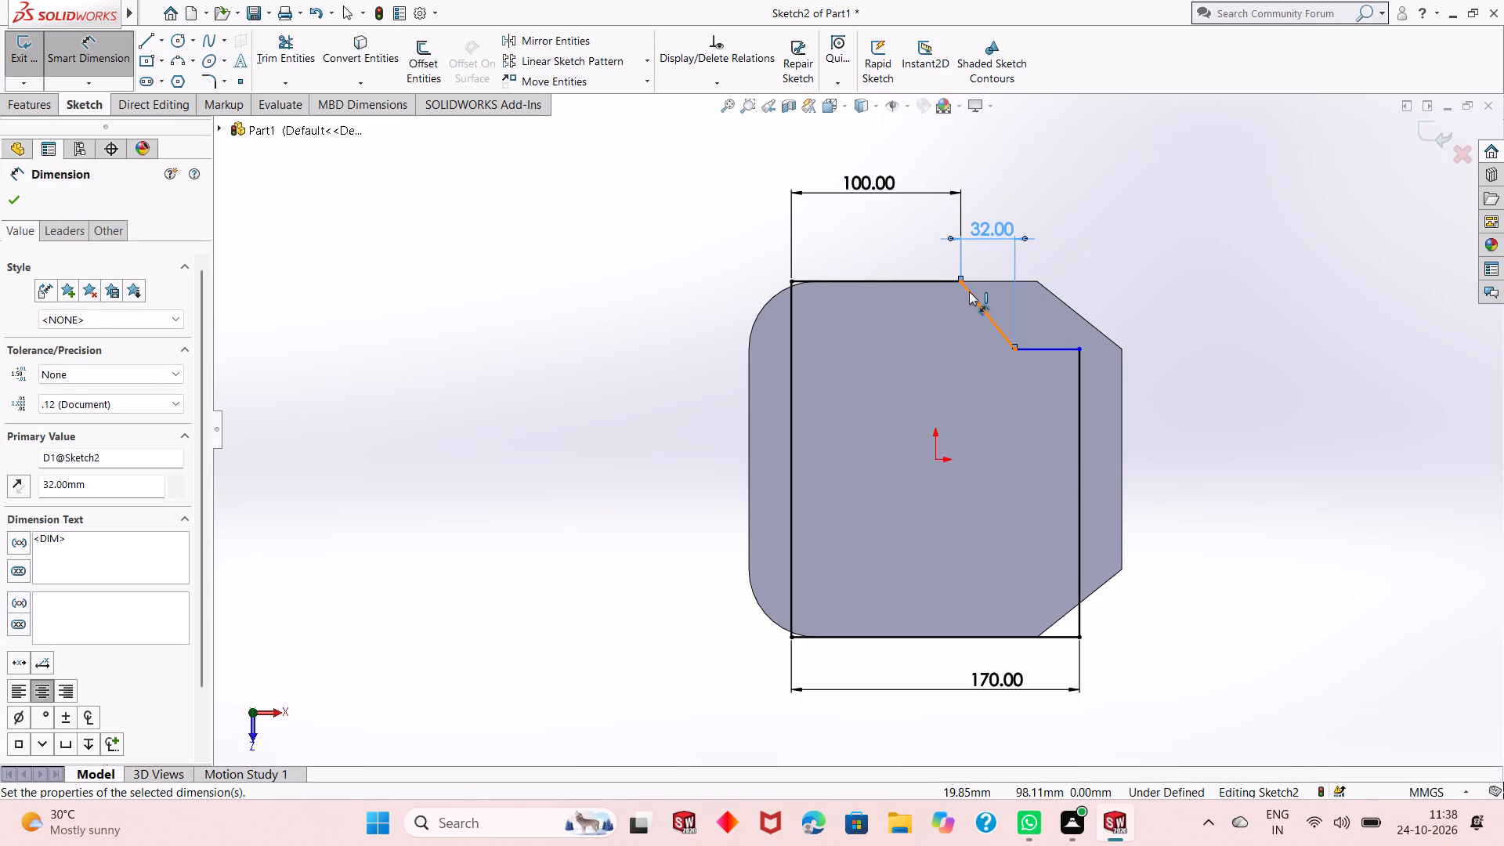
# Dimension the slanted line's vertical height as 40 mm.
pyautogui.click(969, 289)
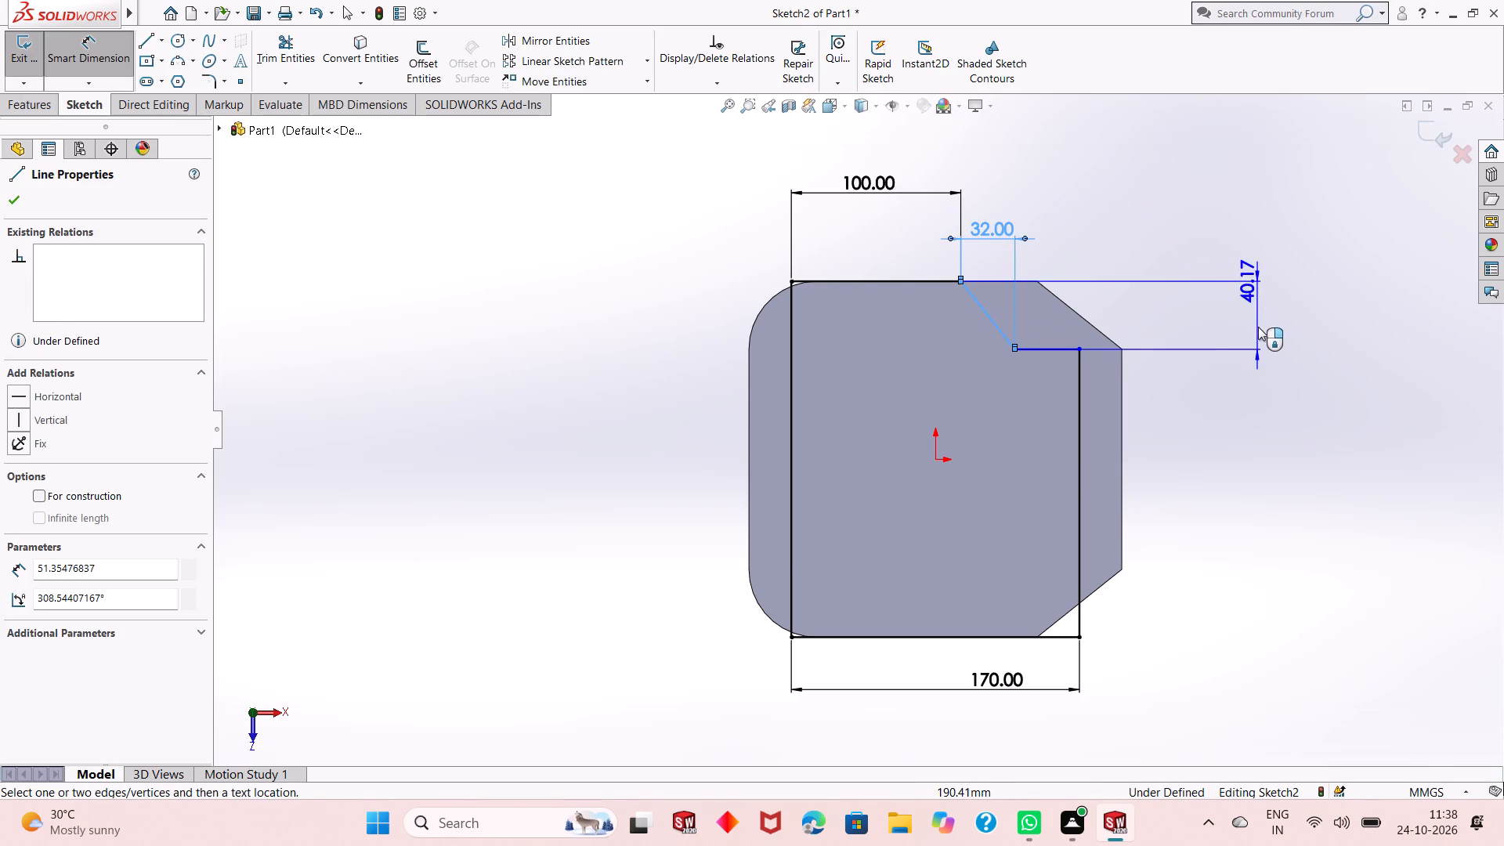
pyautogui.click(1258, 327)
pyautogui.write('40')
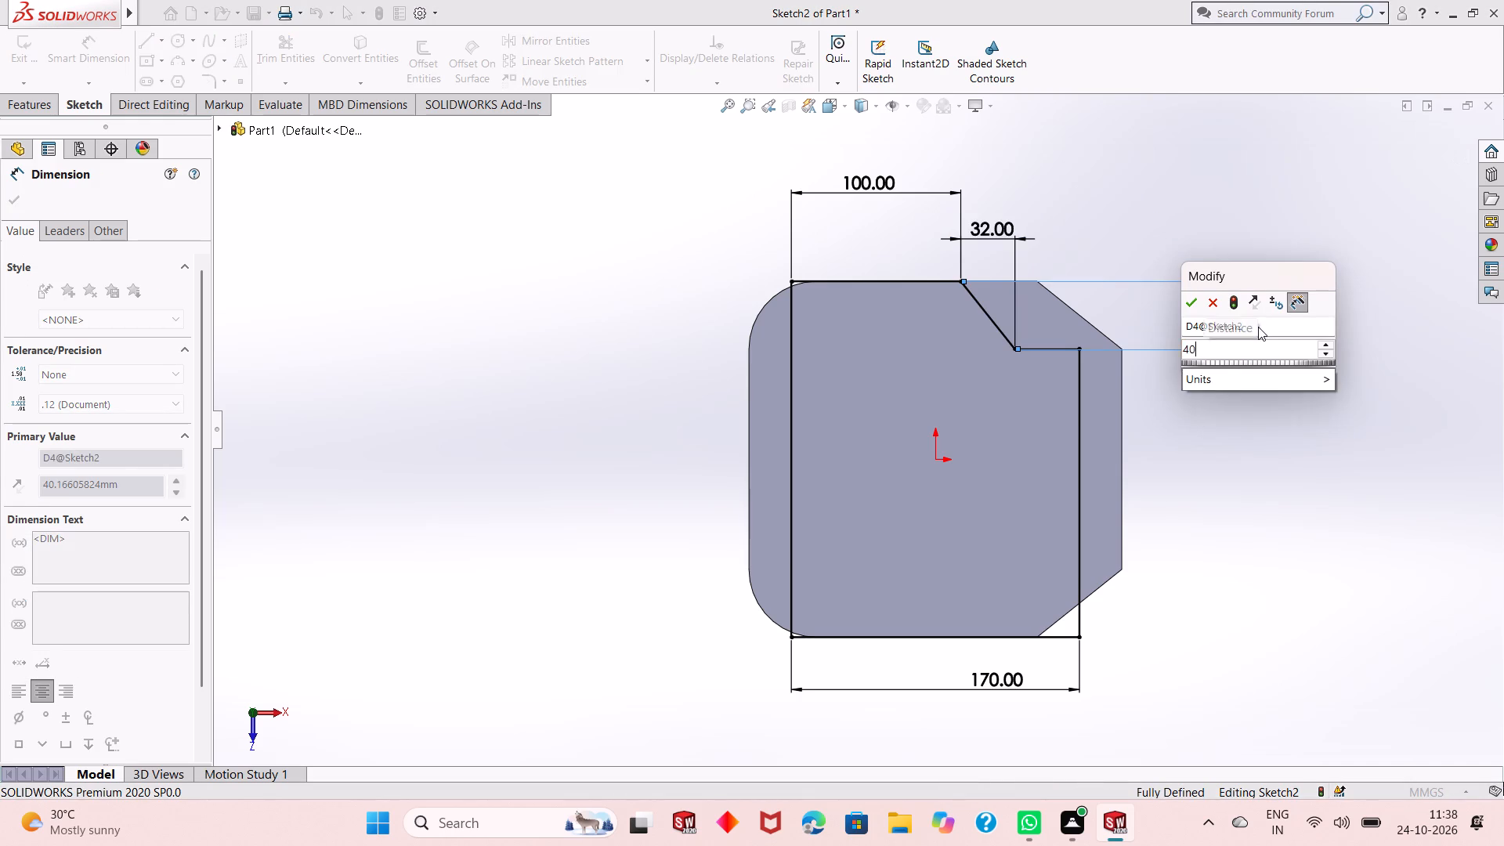
pyautogui.press('Return')
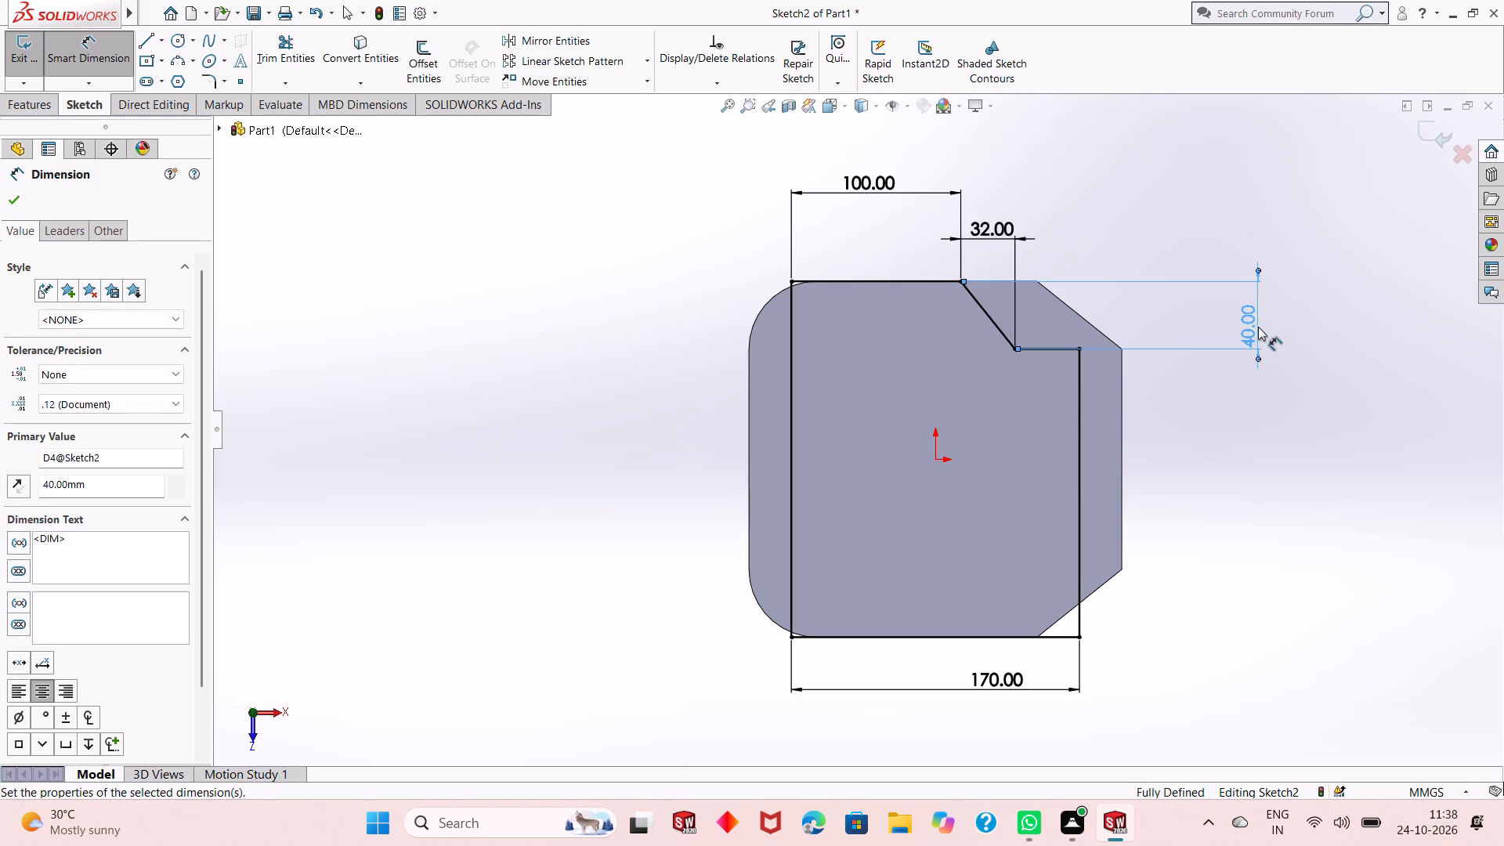
pyautogui.rightClick(1098, 167)
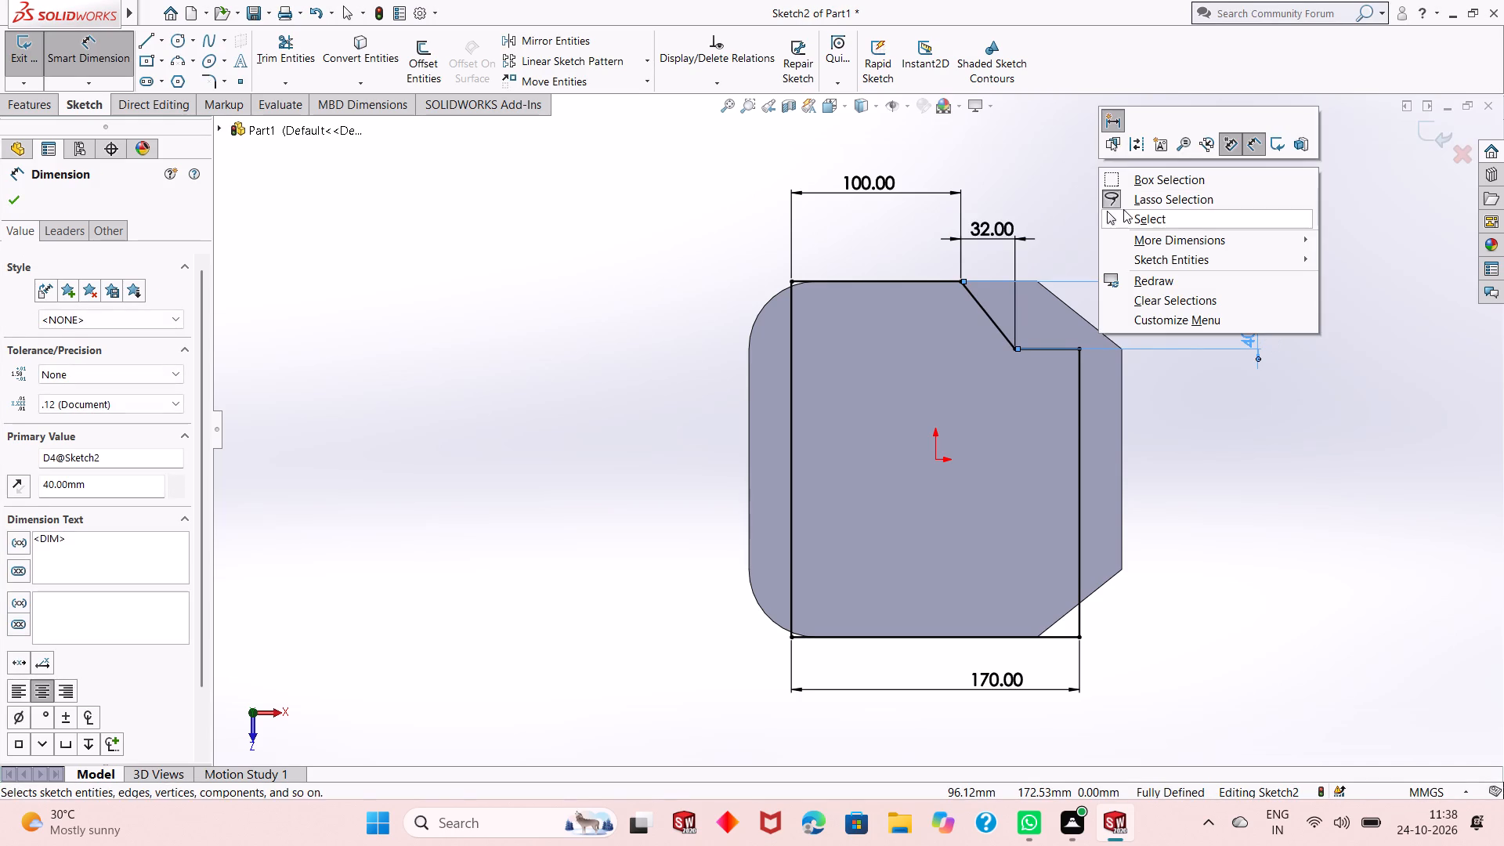
pyautogui.click(1123, 213)
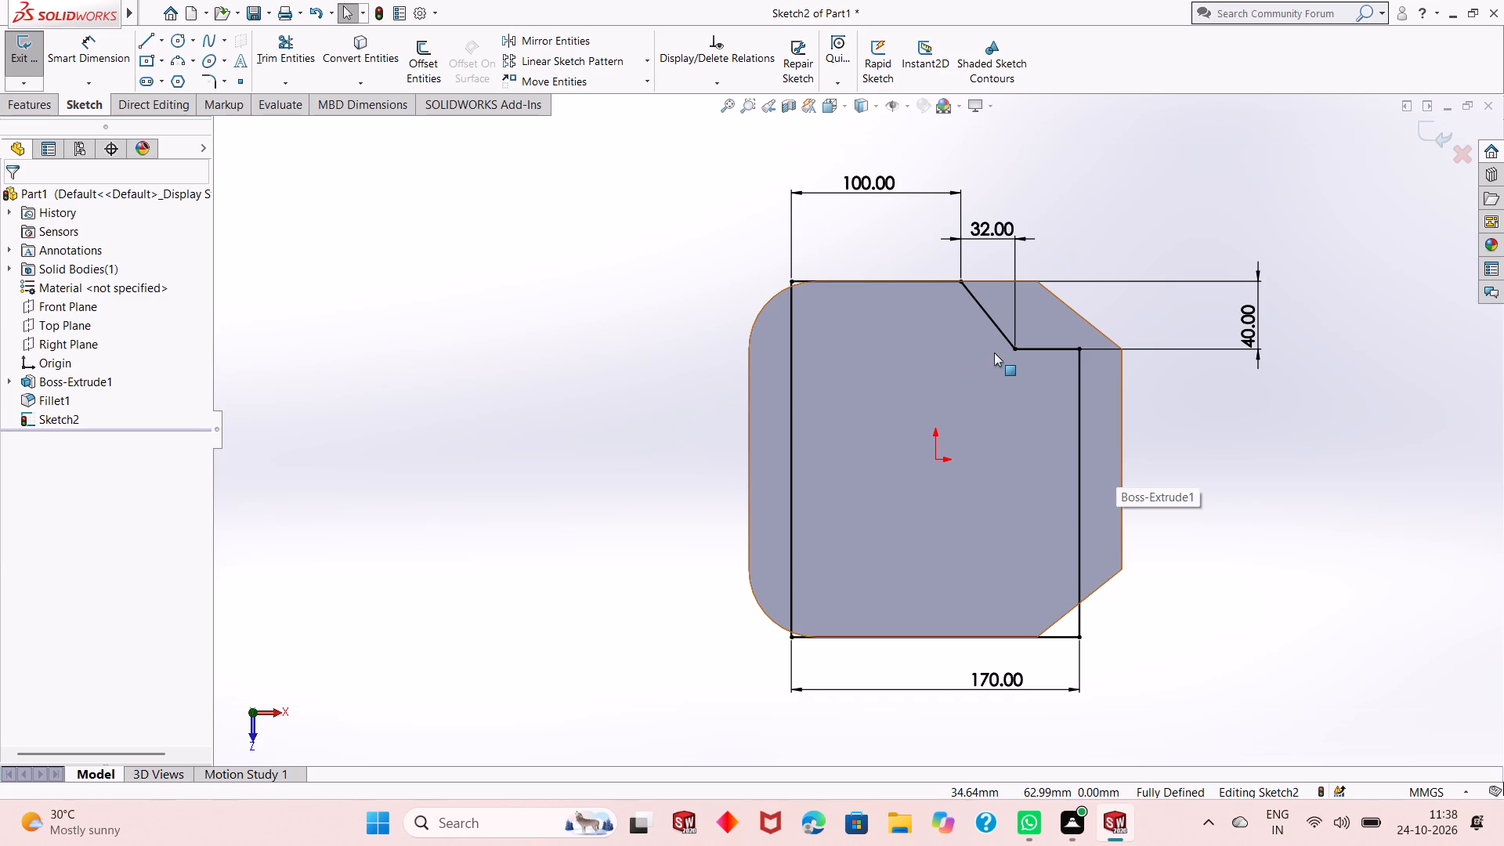
# Set the lower horizontal line's 170 mm dimension to 160 mm.
pyautogui.click(1014, 687)
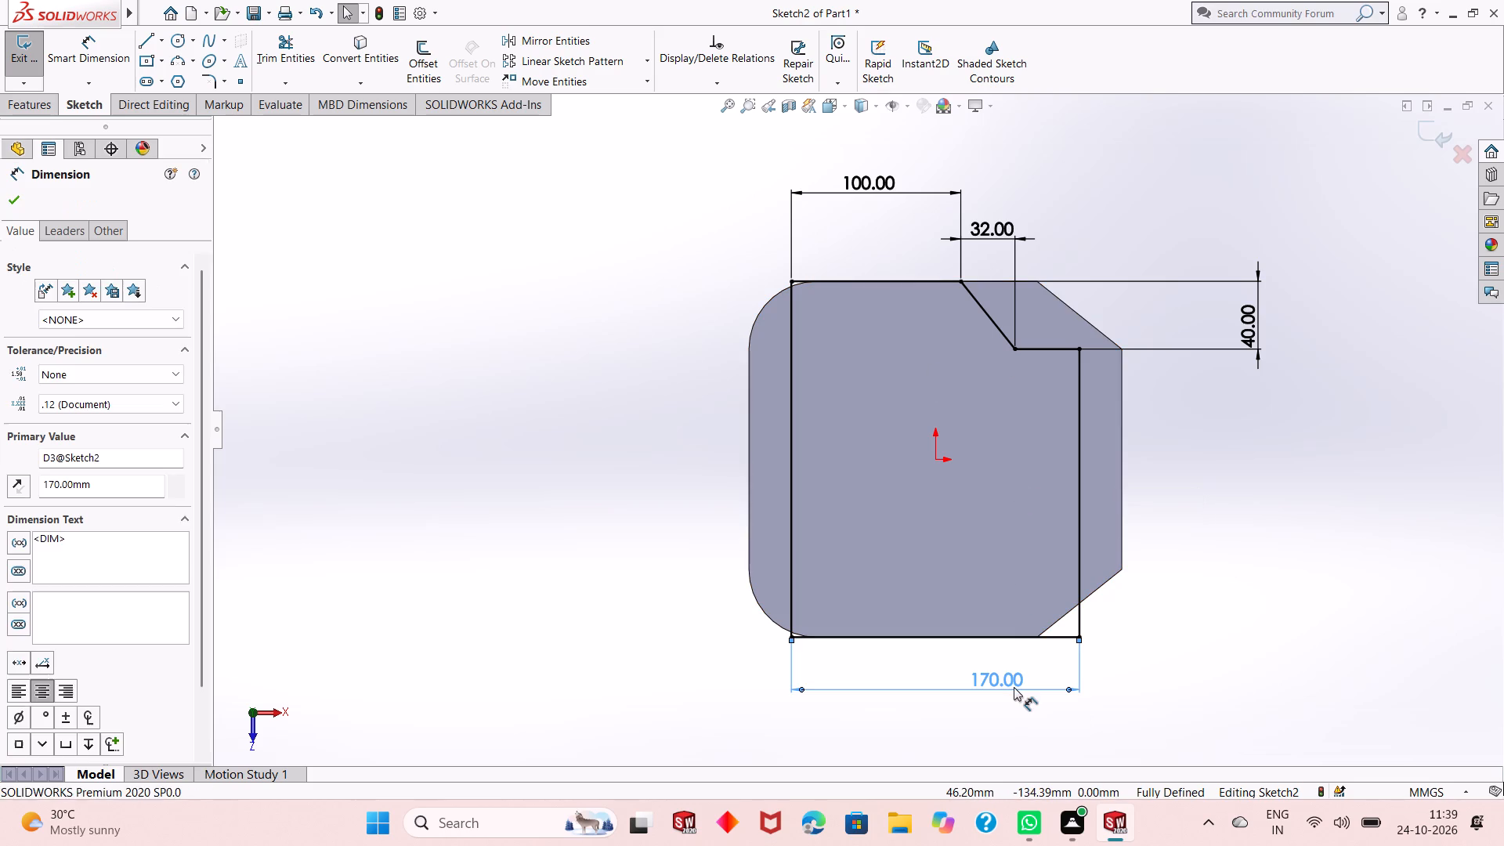
pyautogui.doubleClick(1014, 687)
pyautogui.write('16')
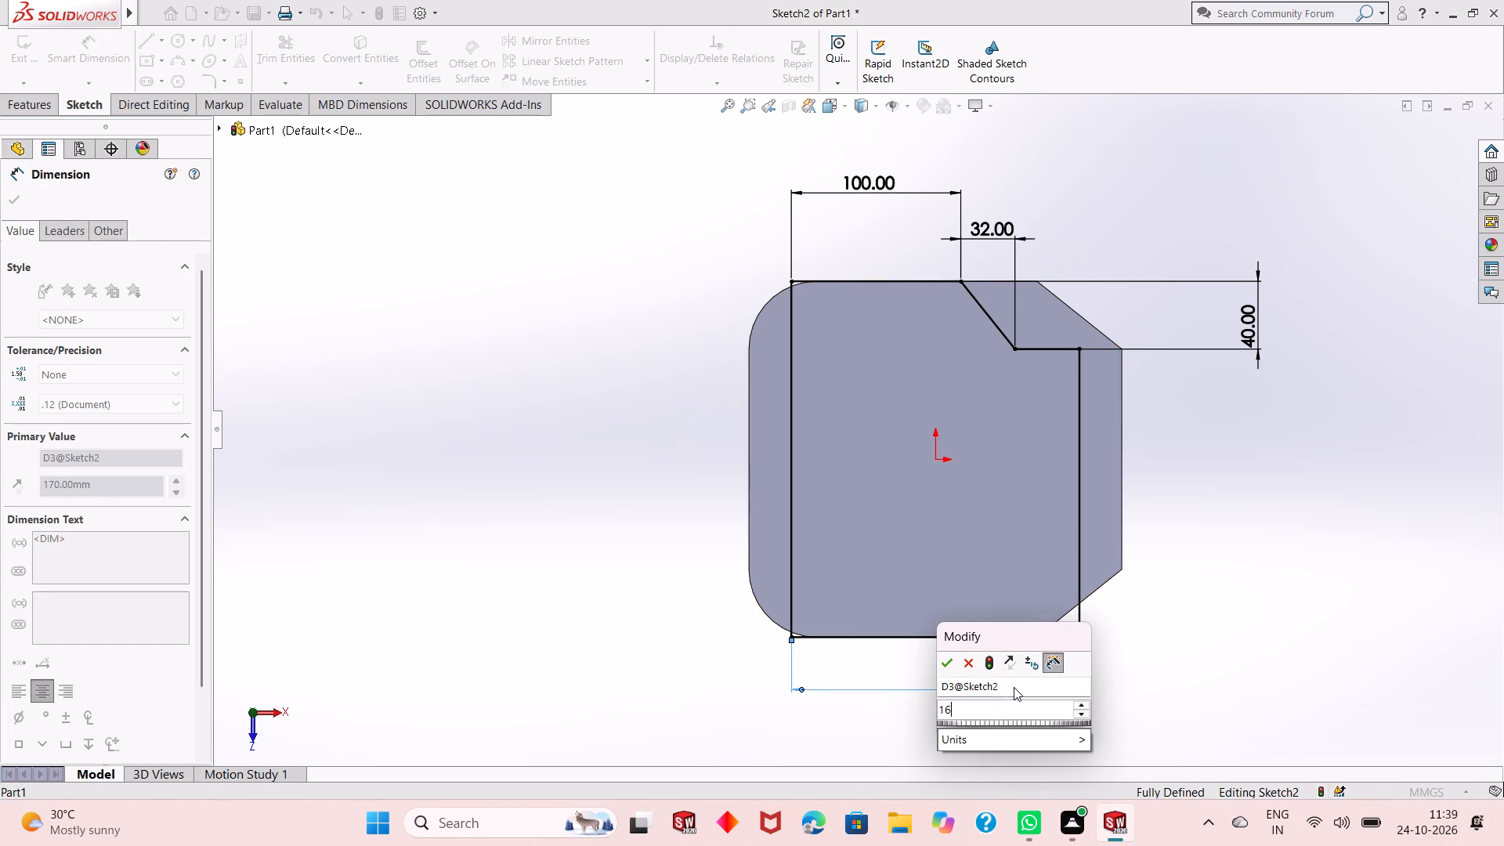
pyautogui.press('0')
pyautogui.press('Return')
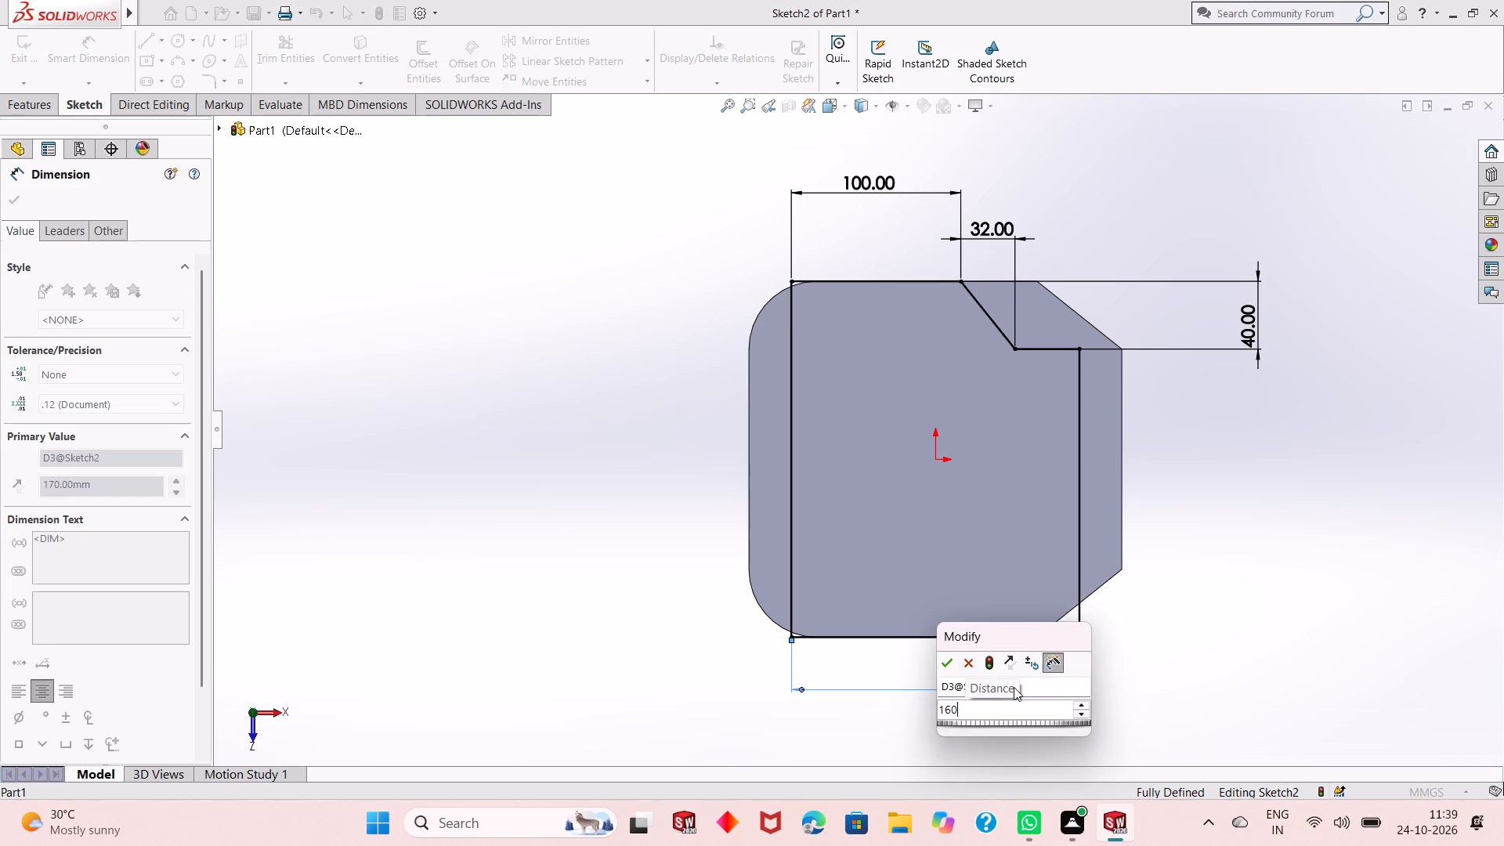
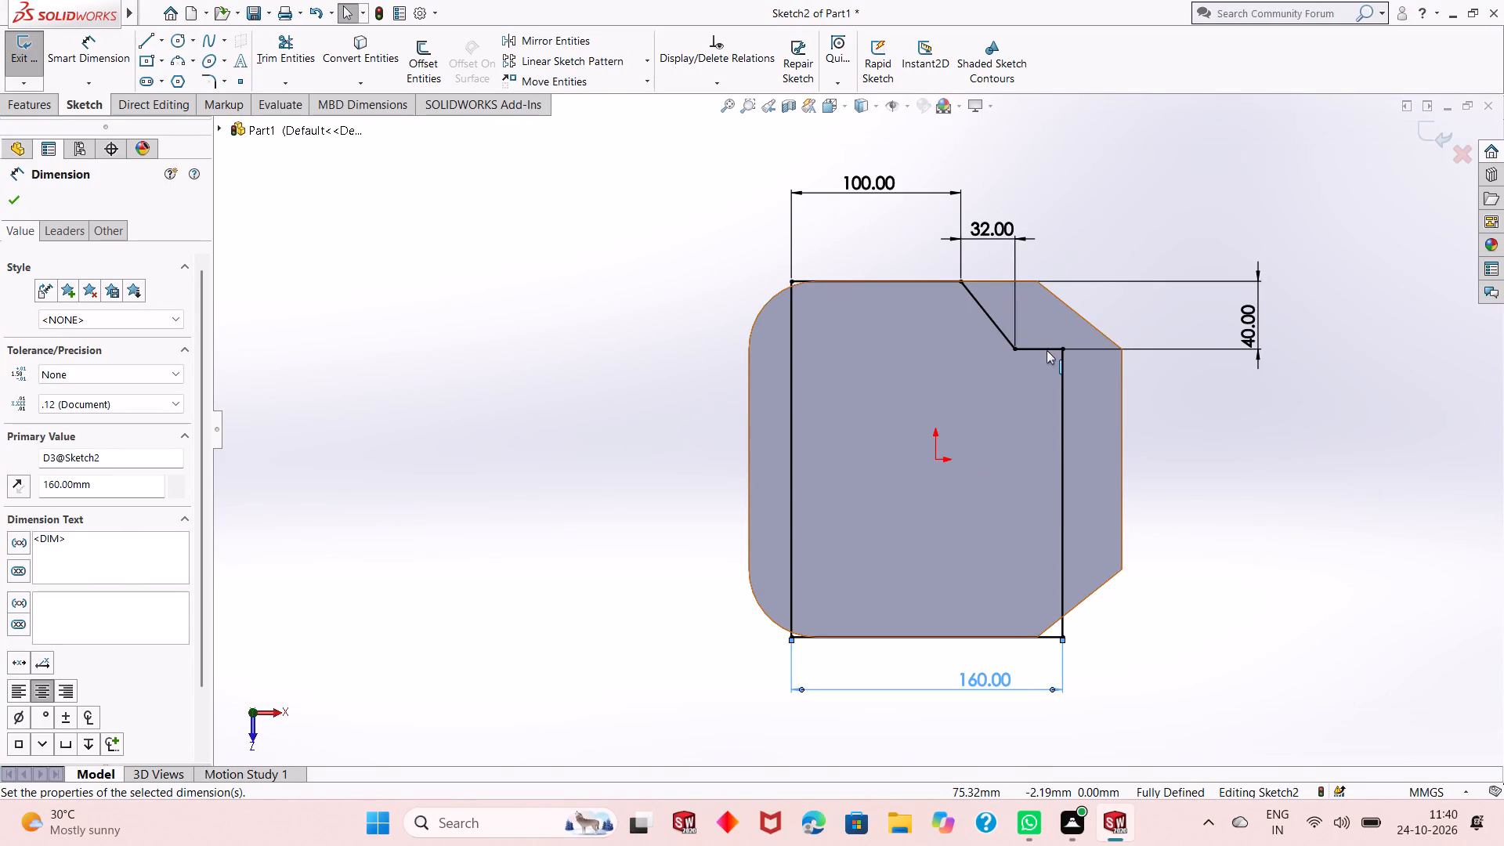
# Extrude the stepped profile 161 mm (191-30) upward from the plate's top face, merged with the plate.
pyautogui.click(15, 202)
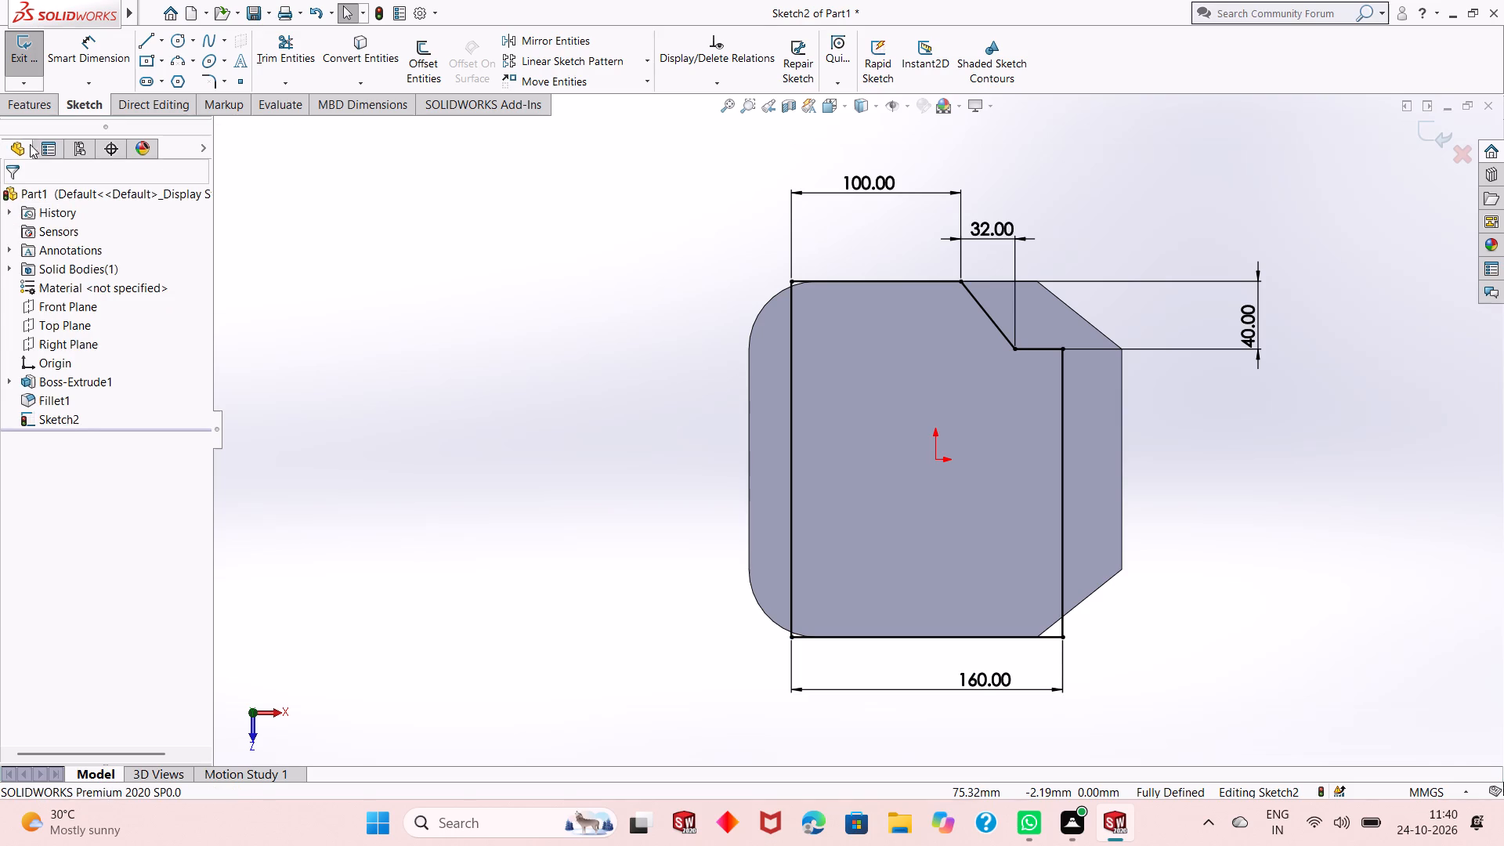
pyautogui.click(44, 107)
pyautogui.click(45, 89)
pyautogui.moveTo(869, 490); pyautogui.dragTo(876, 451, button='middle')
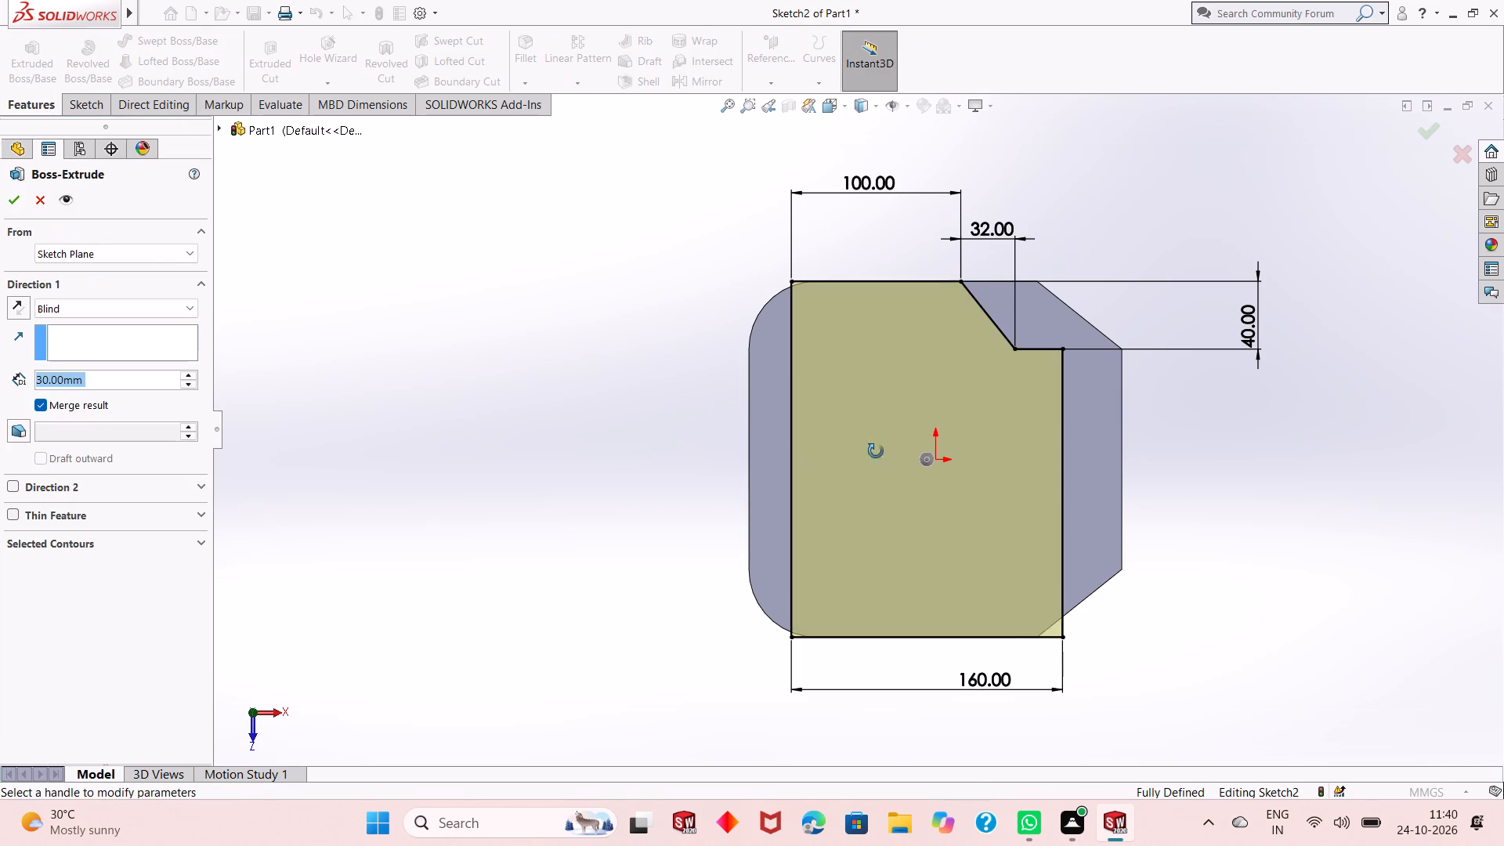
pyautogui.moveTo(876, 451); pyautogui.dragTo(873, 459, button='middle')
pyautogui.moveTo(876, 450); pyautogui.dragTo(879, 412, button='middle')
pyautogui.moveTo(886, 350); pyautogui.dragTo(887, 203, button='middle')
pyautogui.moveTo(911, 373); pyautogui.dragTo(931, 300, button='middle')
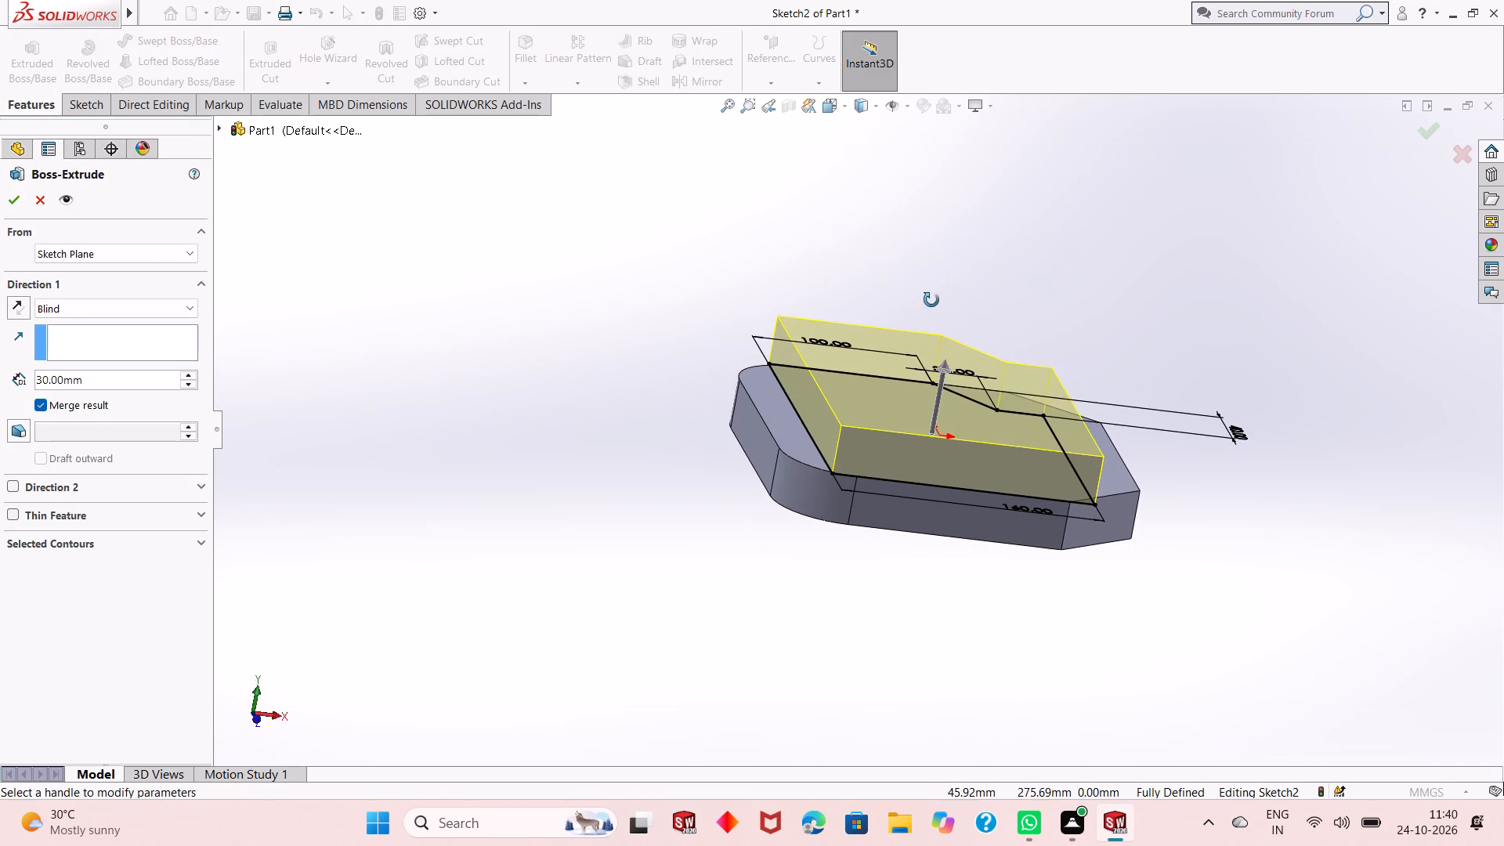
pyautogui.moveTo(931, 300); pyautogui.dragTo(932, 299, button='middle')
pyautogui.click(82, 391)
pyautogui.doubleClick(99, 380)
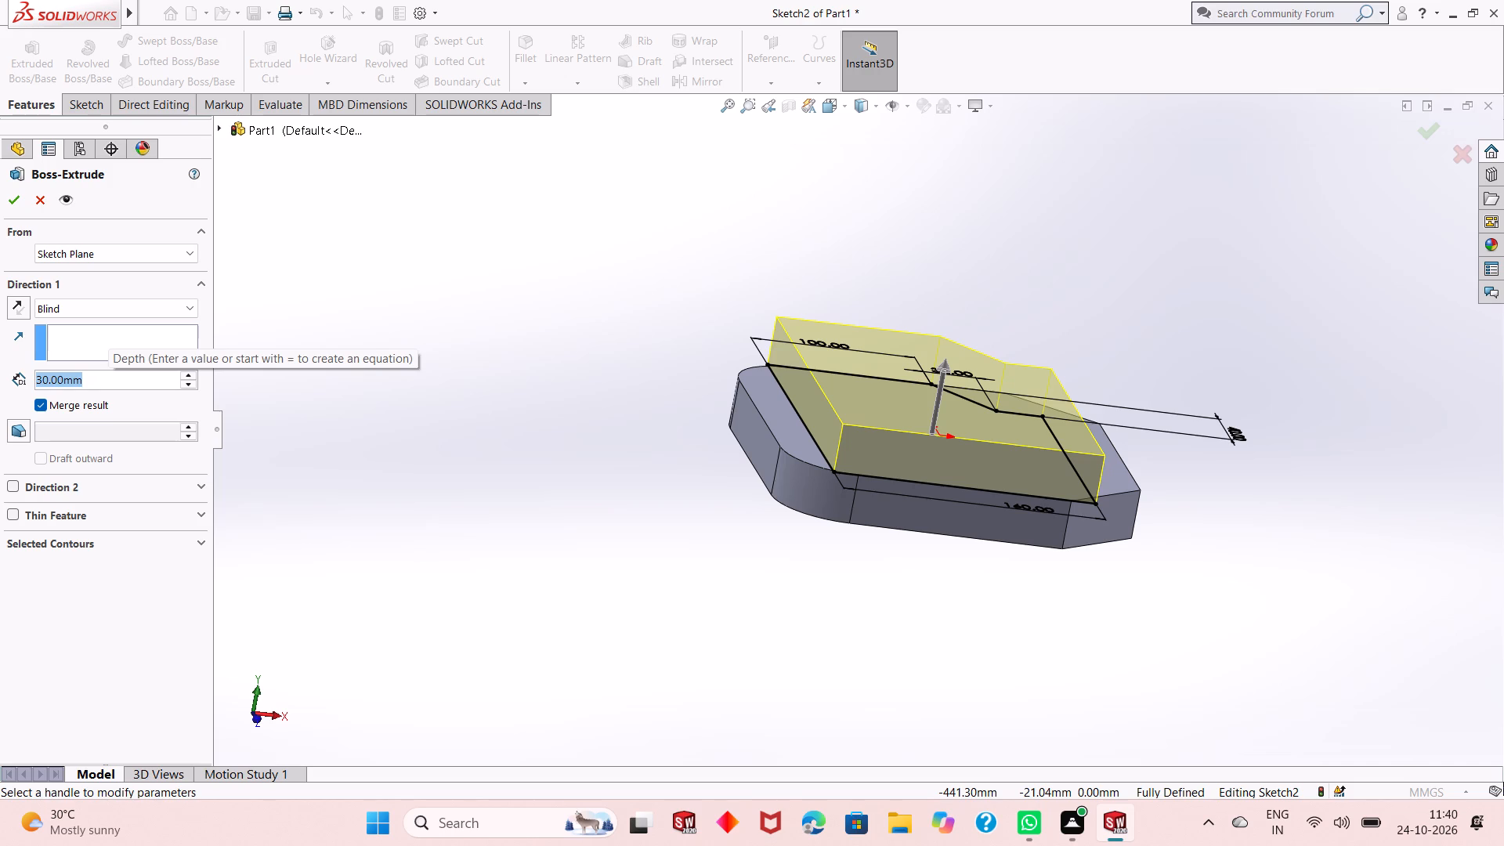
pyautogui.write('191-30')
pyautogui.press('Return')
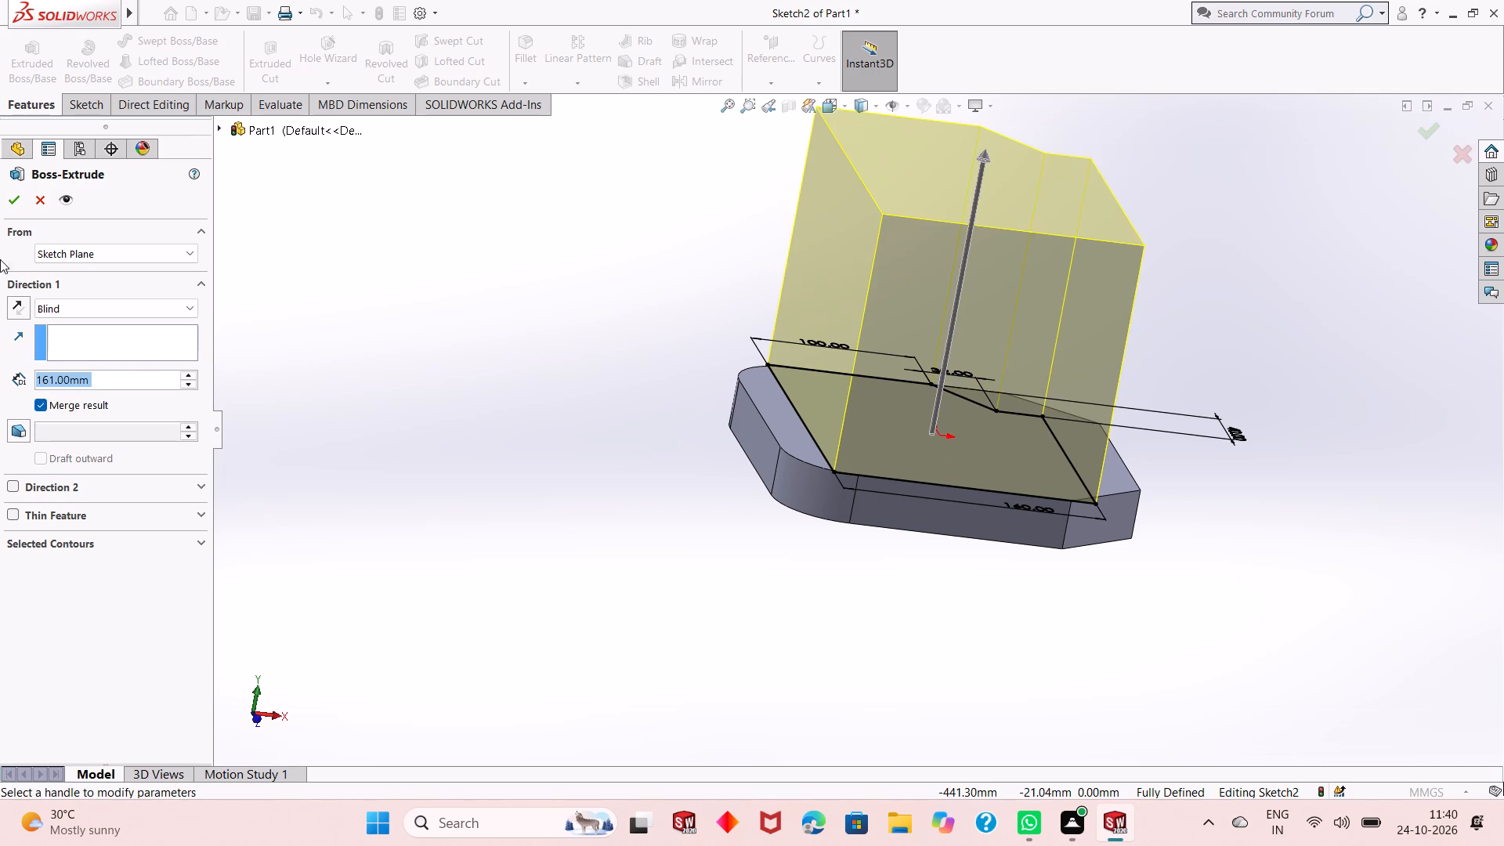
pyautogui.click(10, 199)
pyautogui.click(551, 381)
# Examine the extruded block and its fit on the plate from several sides.
pyautogui.moveTo(916, 454); pyautogui.dragTo(1000, 329, button='middle')
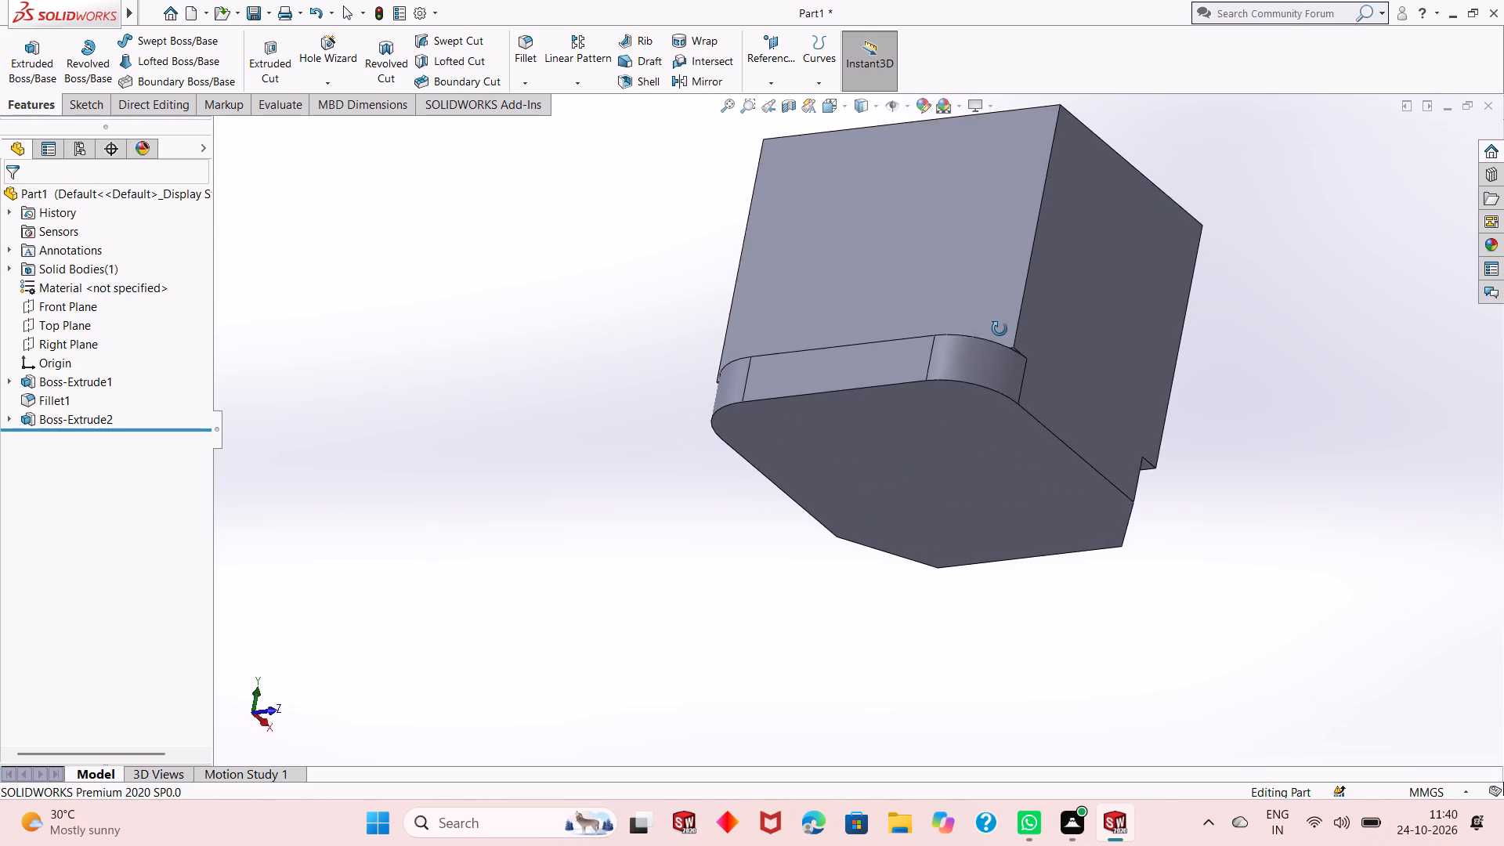
pyautogui.moveTo(1000, 329); pyautogui.dragTo(1061, 524, button='middle')
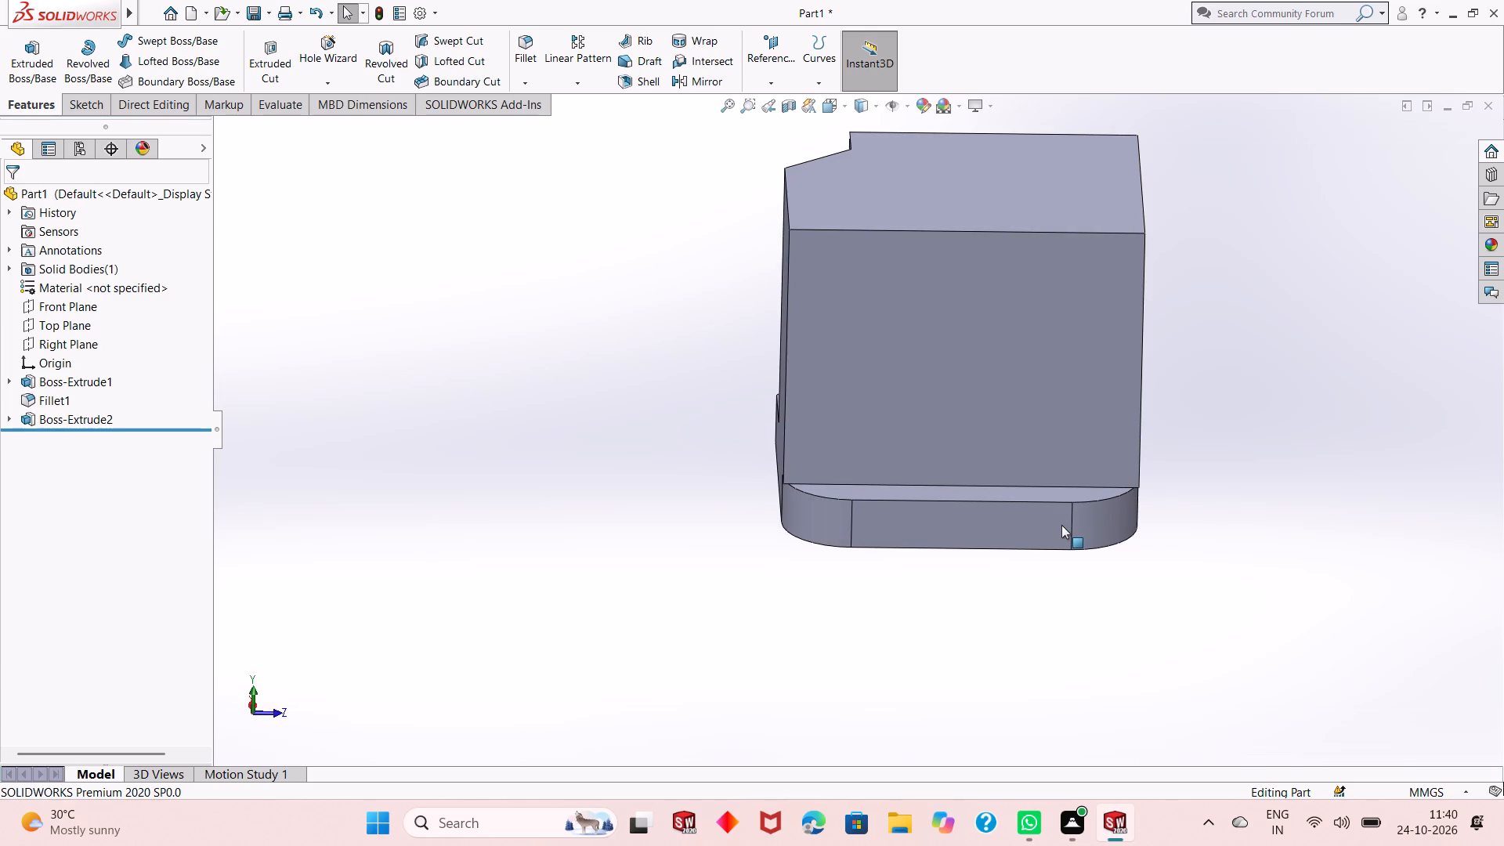
pyautogui.scroll(2, 958, 449)
pyautogui.middleClick(960, 375)
pyautogui.moveTo(960, 375); pyautogui.dragTo(1017, 313, button='middle')
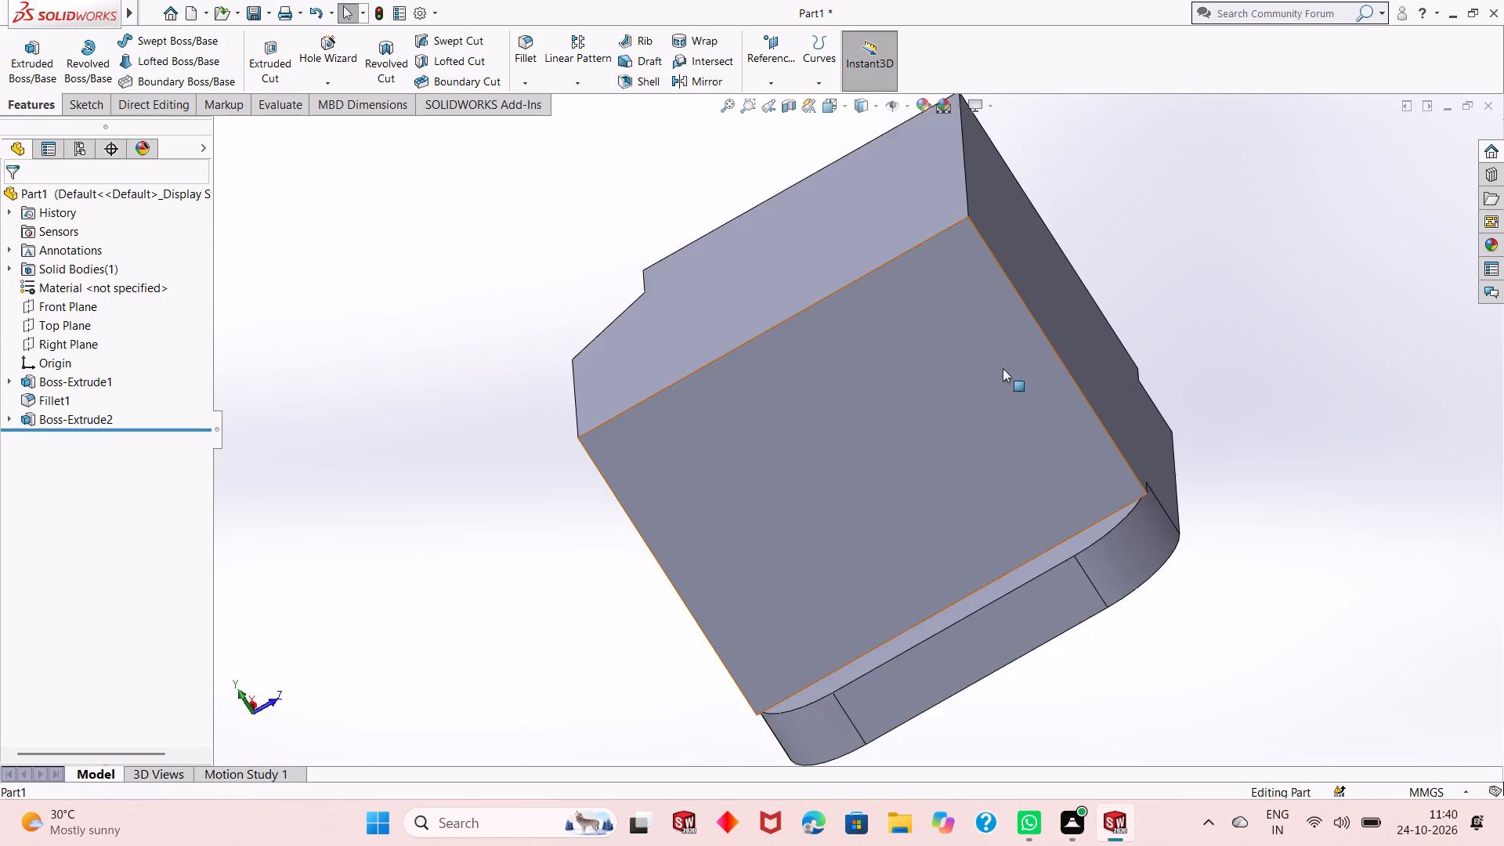
pyautogui.scroll(-2, 1000, 381)
pyautogui.press('Escape')
pyautogui.scroll(3, 920, 436)
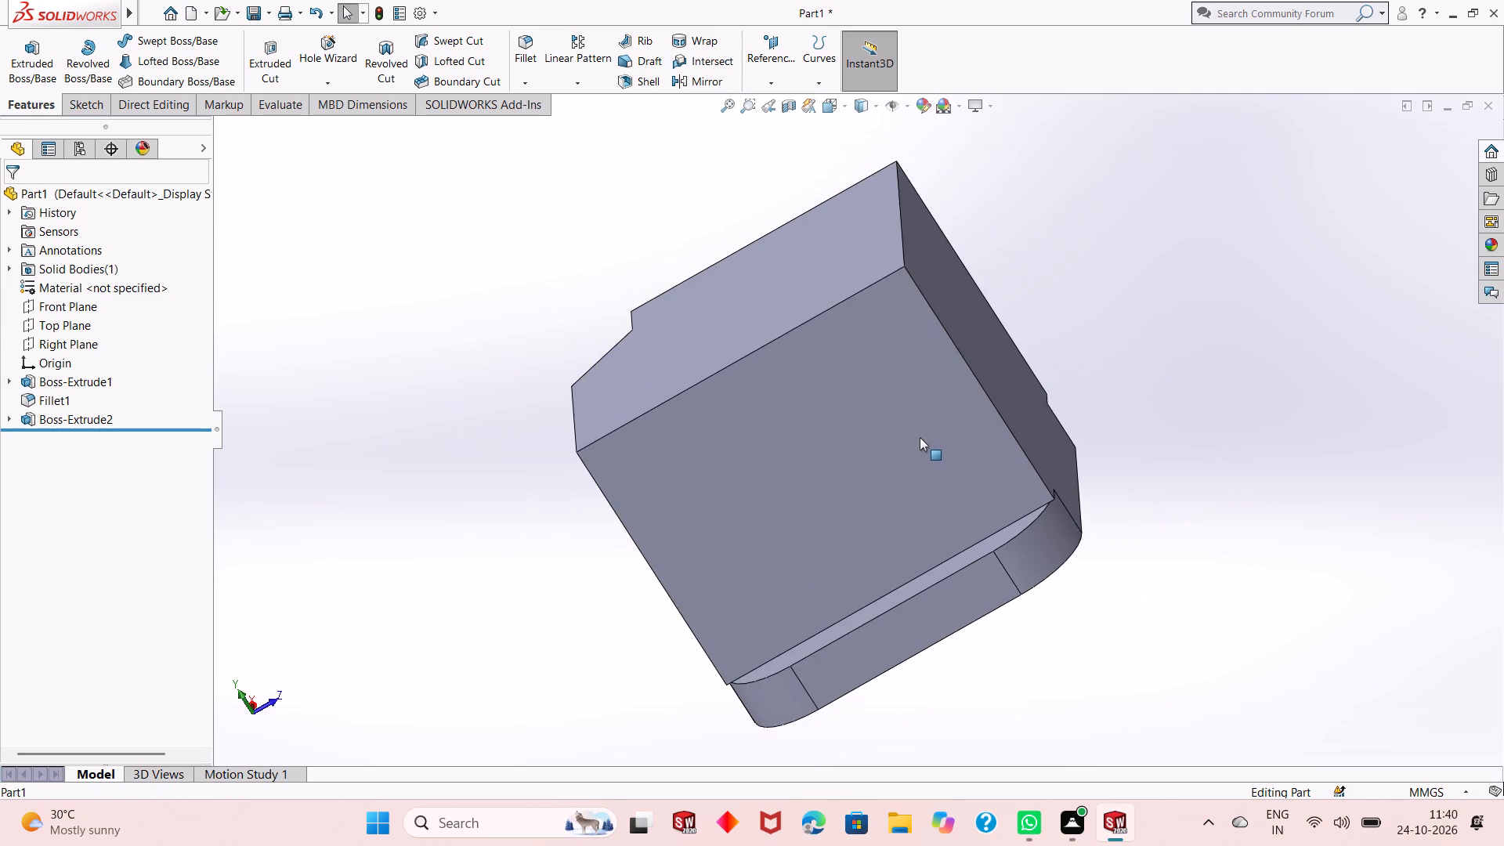
pyautogui.moveTo(920, 439); pyautogui.dragTo(954, 403, button='middle')
pyautogui.moveTo(957, 403); pyautogui.dragTo(1027, 310, button='middle')
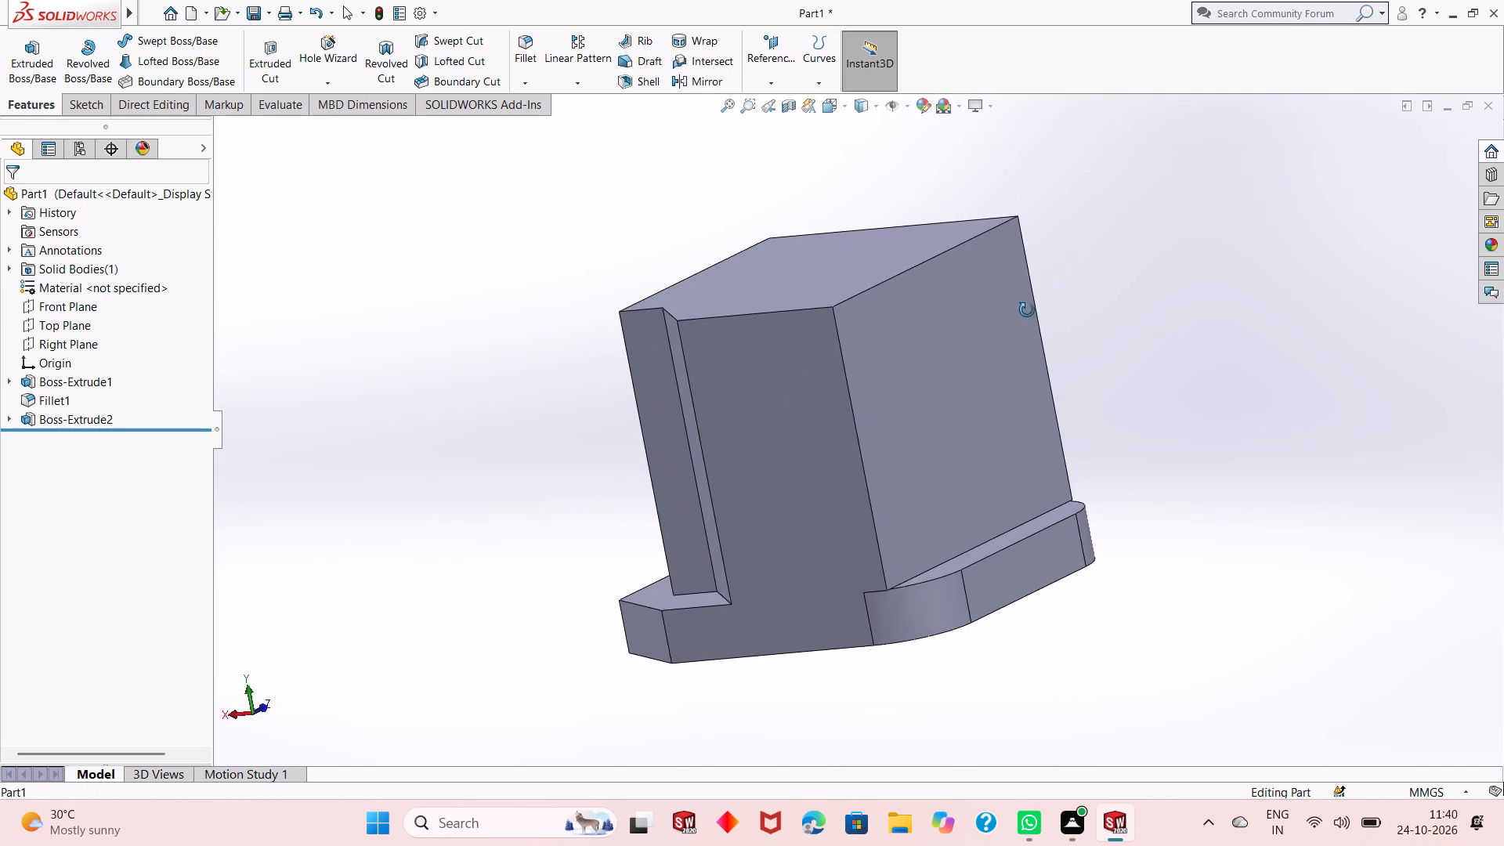
pyautogui.moveTo(1027, 310); pyautogui.dragTo(864, 407, button='middle')
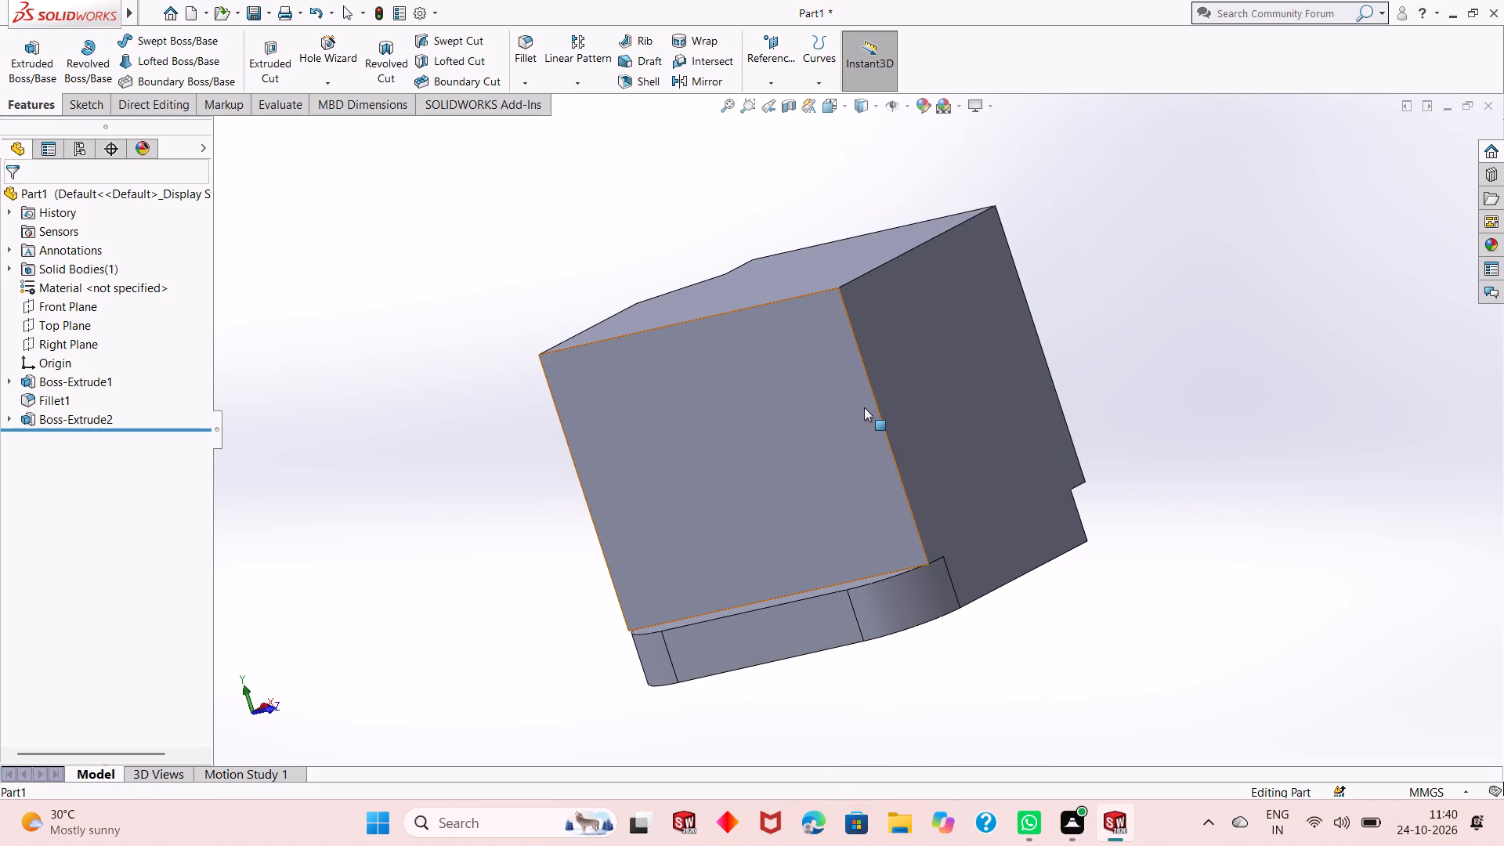
# Undo the extrusion and all lines and dimensions of the stepped profile, back to the empty sketch on the plate's top face.
pyautogui.hotkey('ctrl', 'z')
pyautogui.hotkey('ctrl', 'z')
pyautogui.hotkey('ctrl', 'z')
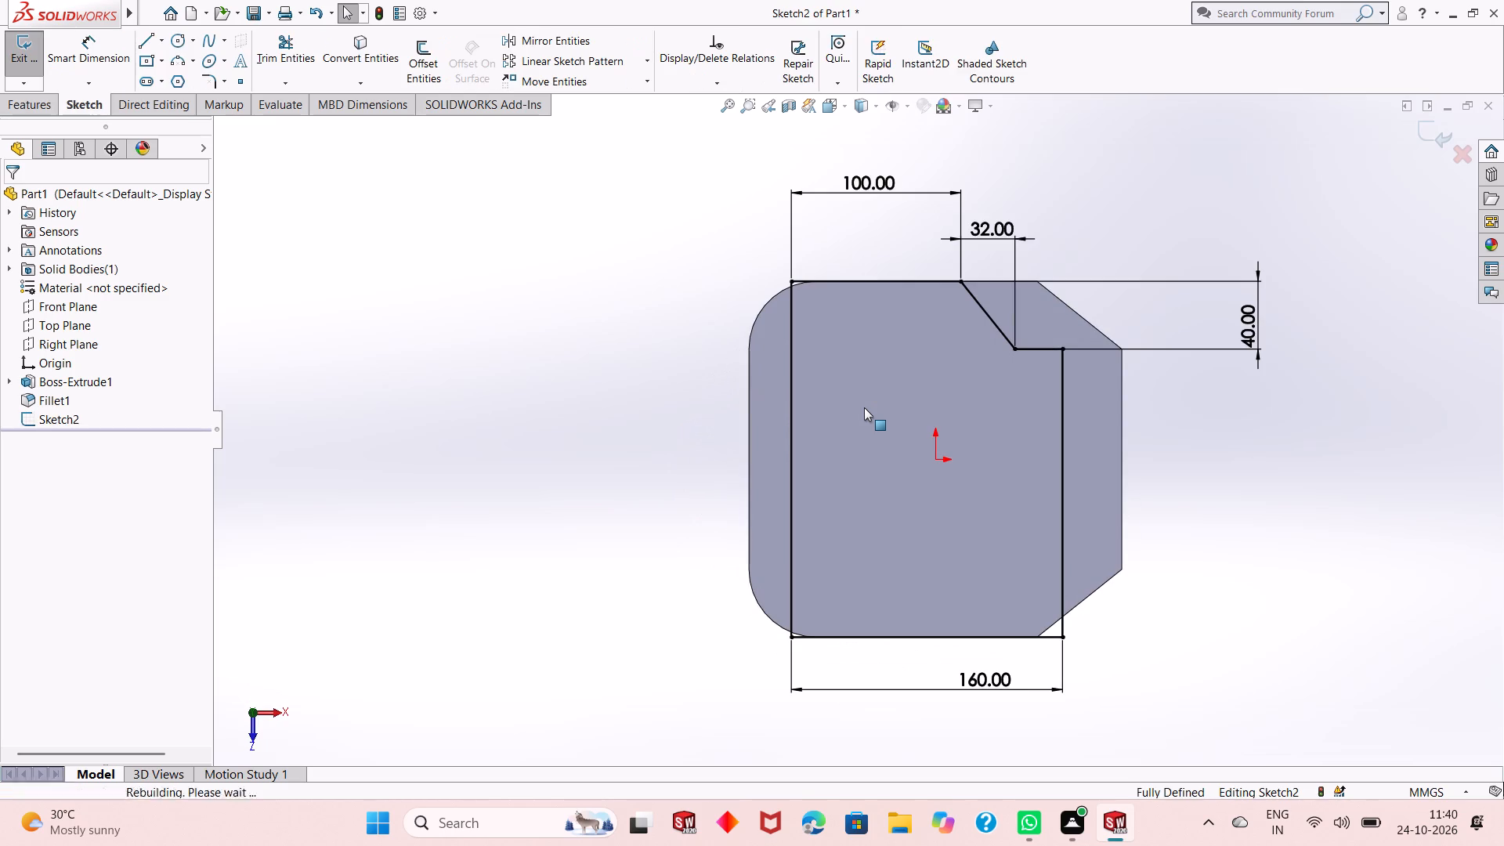
pyautogui.hotkey('ctrl', 'z')
pyautogui.hotkey('ctrl', 'z')
pyautogui.hotkey('ctrl', 'z')
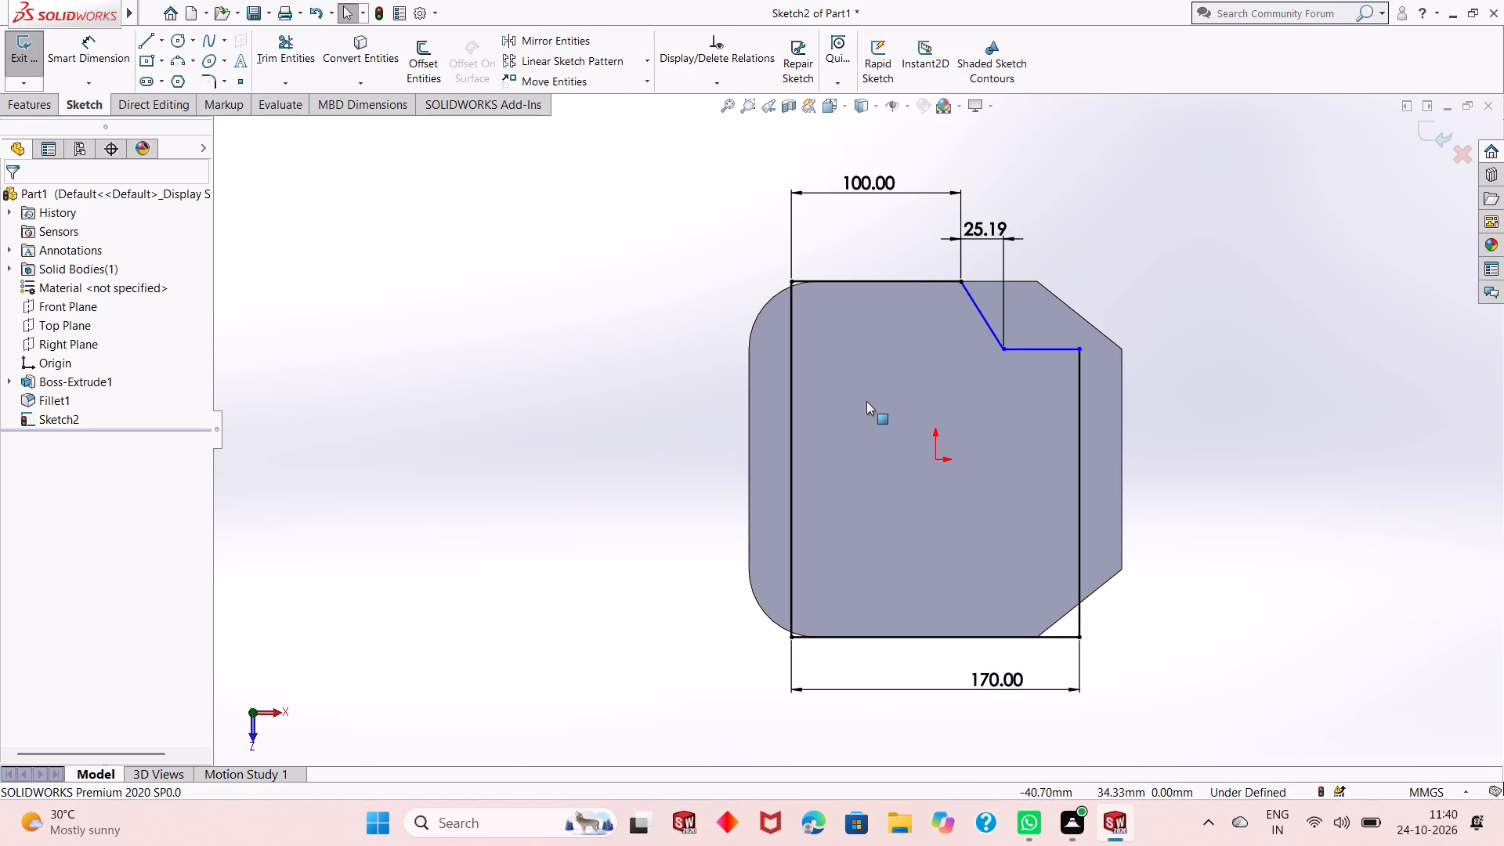
pyautogui.hotkey('ctrl', 'z')
pyautogui.hotkey('ctrl', 'z')
pyautogui.hotkey('ctrl', 'z')
pyautogui.hotkey('ctrl', 'z')
pyautogui.hotkey('ctrl', 'z')
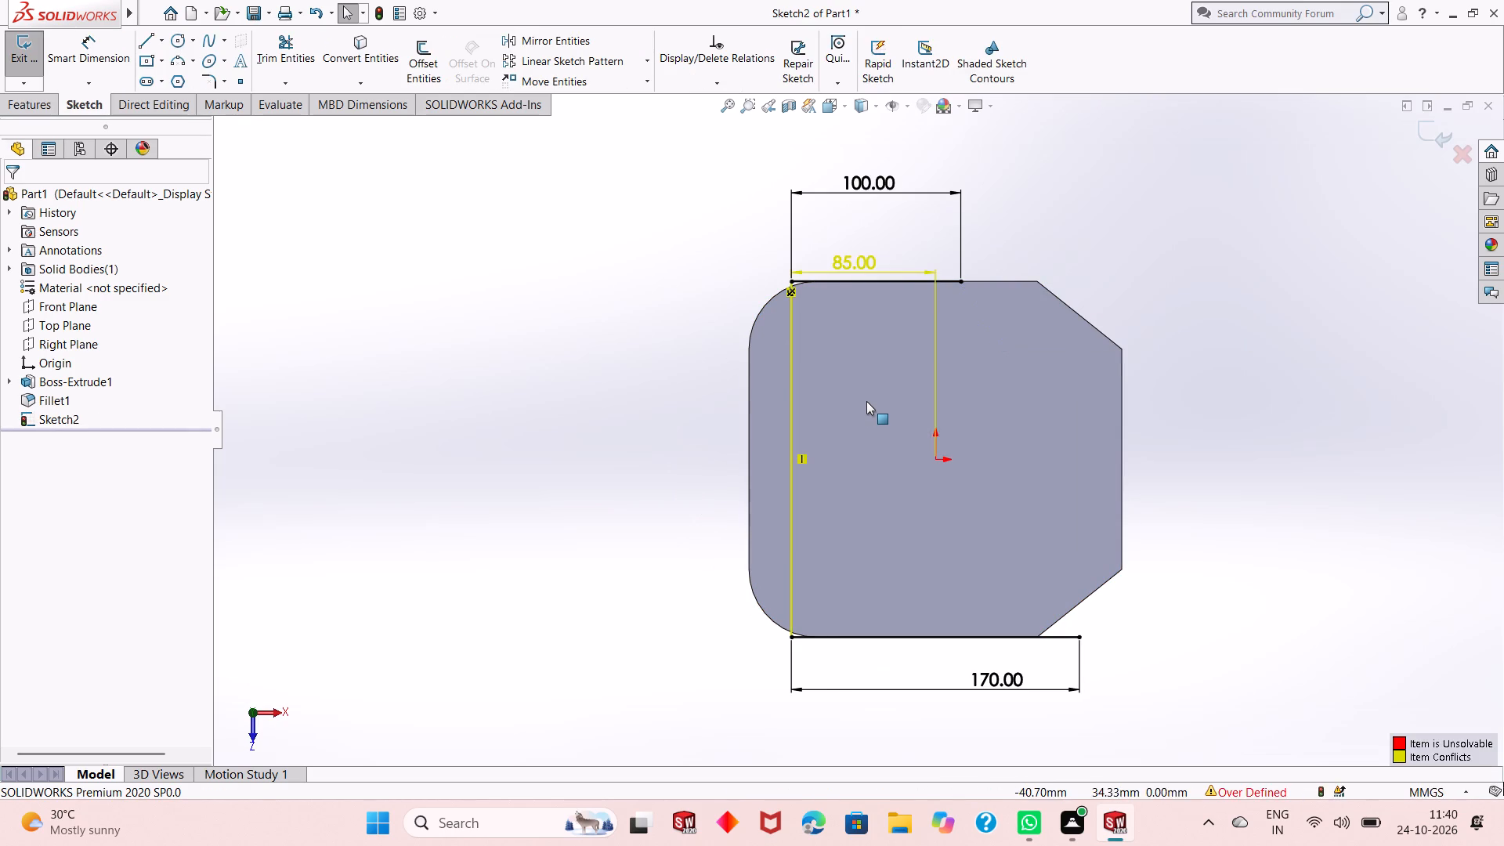
pyautogui.hotkey('ctrl', 'z')
pyautogui.hotkey('ctrl', 'z')
pyautogui.hotkey('ctrl', 'z')
pyautogui.hotkey('ctrl', 'z')
pyautogui.hotkey('ctrl', 'z')
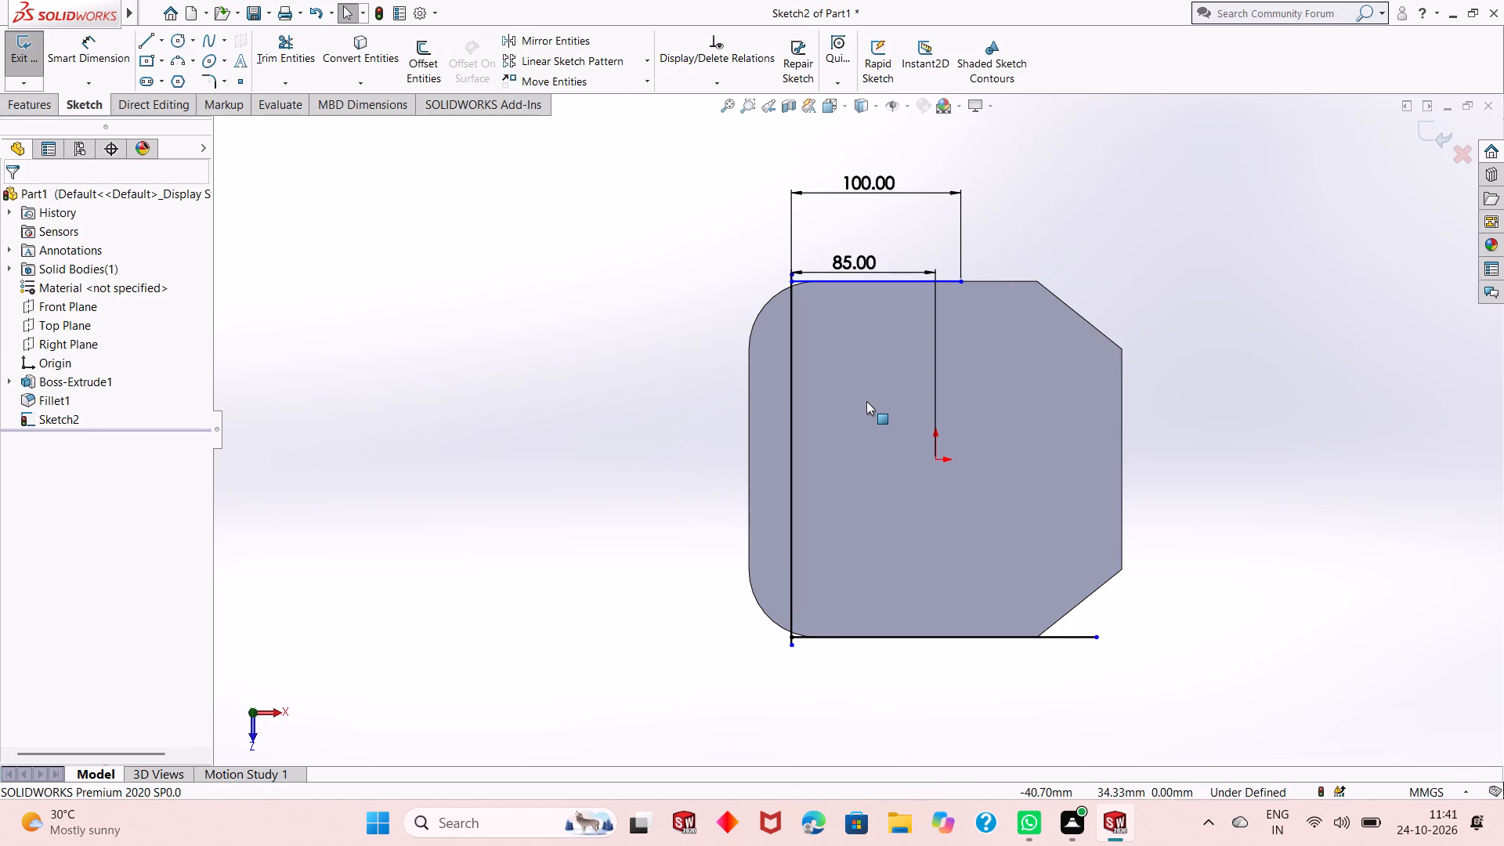
pyautogui.hotkey('ctrl', 'z')
pyautogui.hotkey('ctrl', 'z')
pyautogui.hotkey('ctrl', 'z')
pyautogui.hotkey('ctrl', 'z')
pyautogui.hotkey('ctrl', 'z')
pyautogui.hotkey('ctrl', 'z')
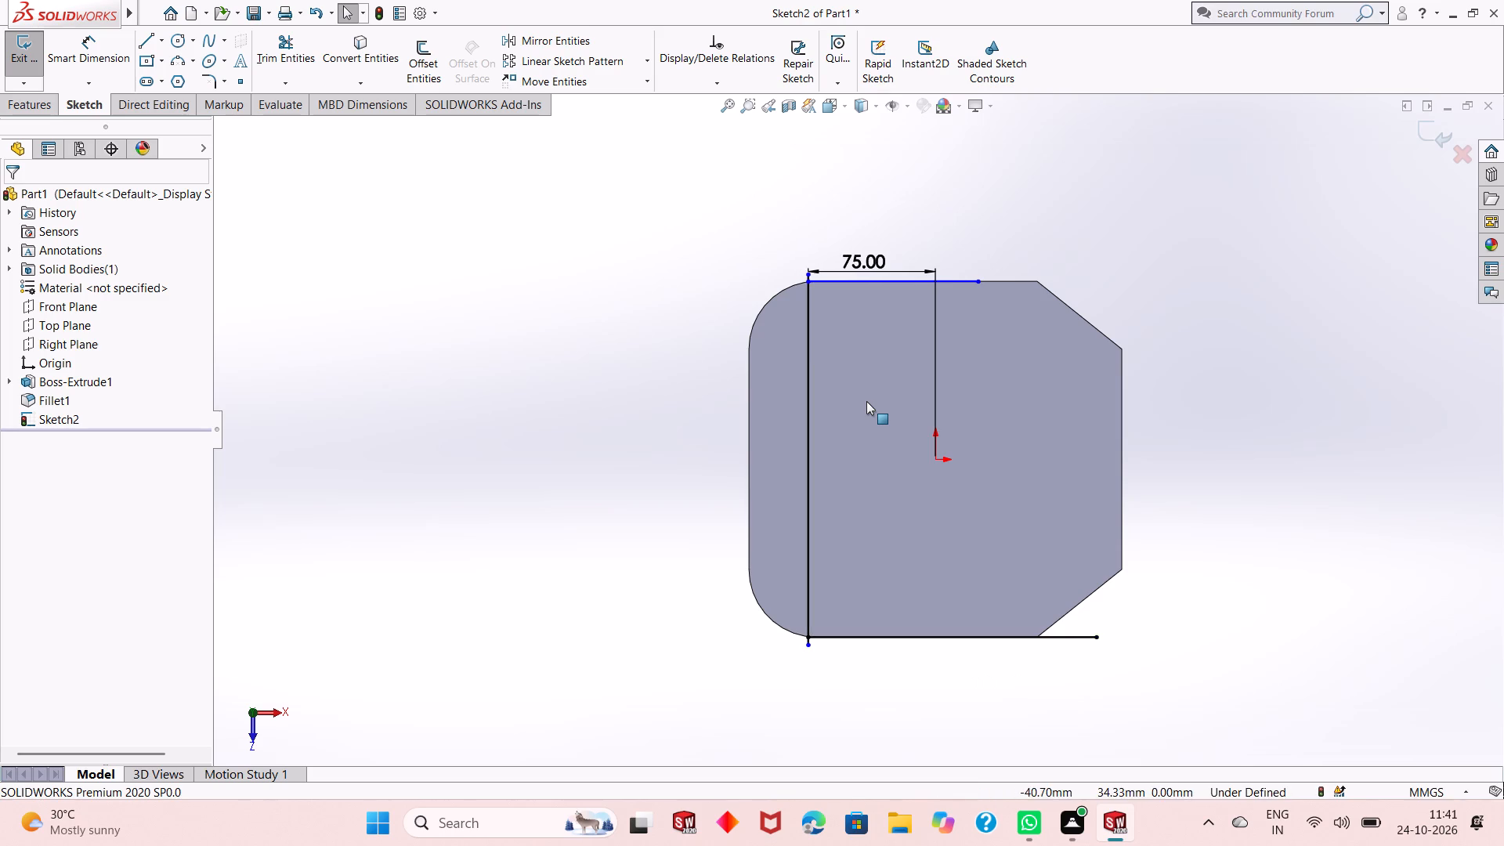
pyautogui.hotkey('ctrl', 'z')
pyautogui.hotkey('ctrl', 'z')
pyautogui.hotkey('ctrl', 'z')
pyautogui.hotkey('ctrl', 'z')
pyautogui.hotkey('ctrl', 'z')
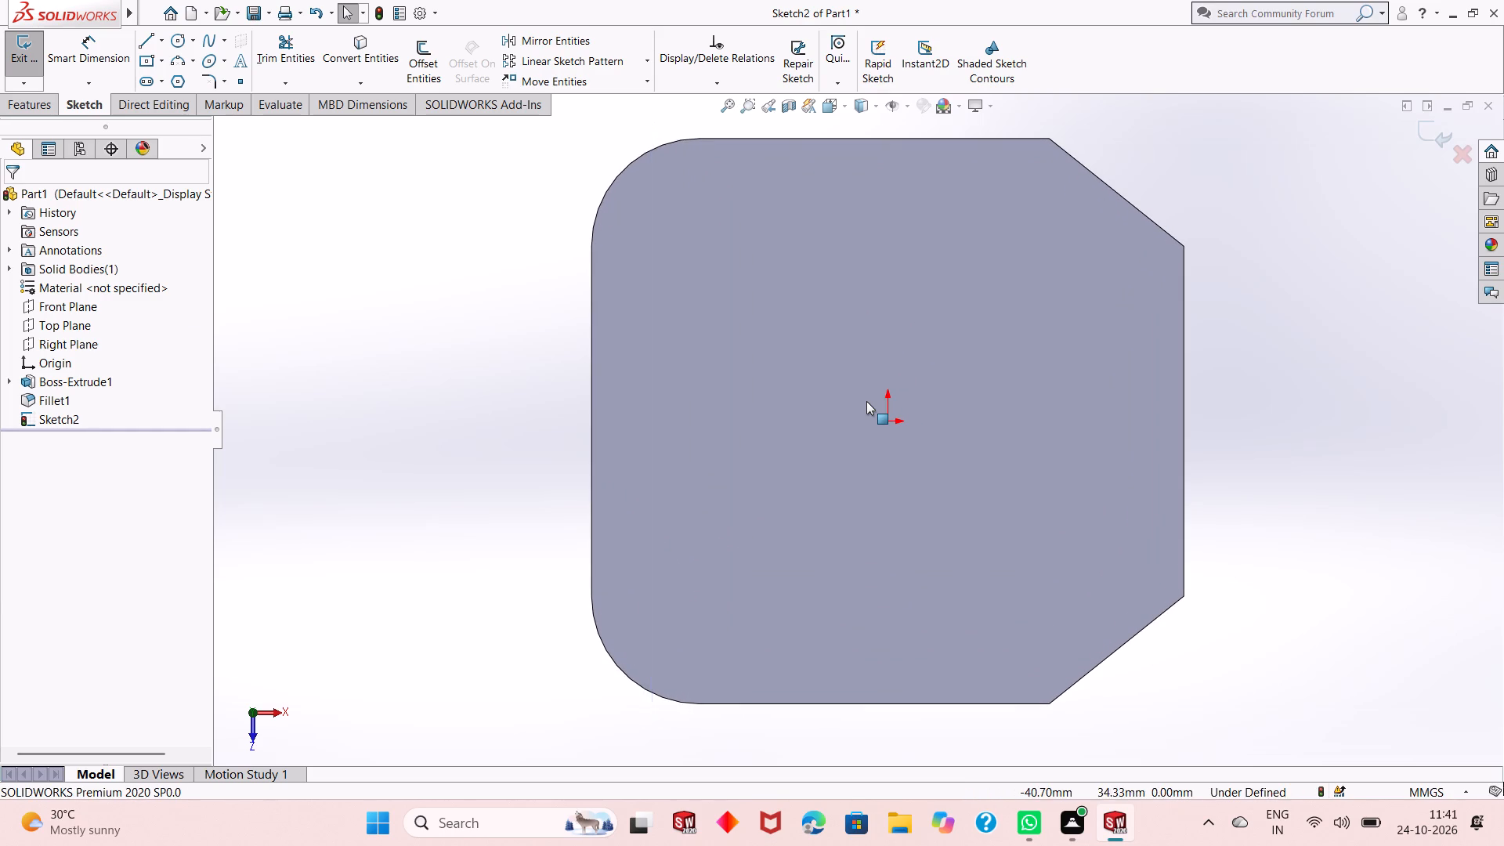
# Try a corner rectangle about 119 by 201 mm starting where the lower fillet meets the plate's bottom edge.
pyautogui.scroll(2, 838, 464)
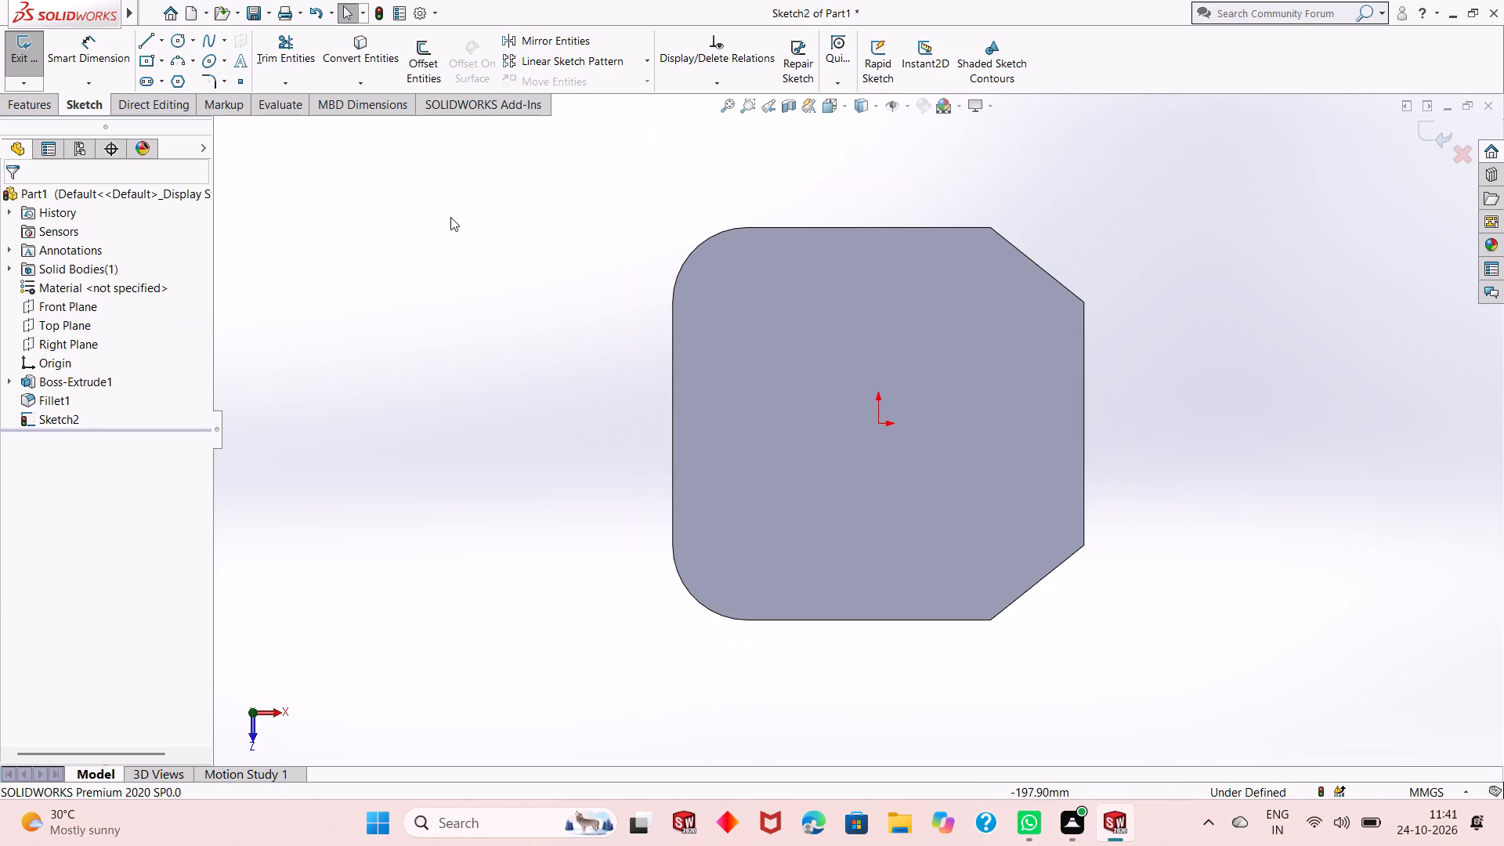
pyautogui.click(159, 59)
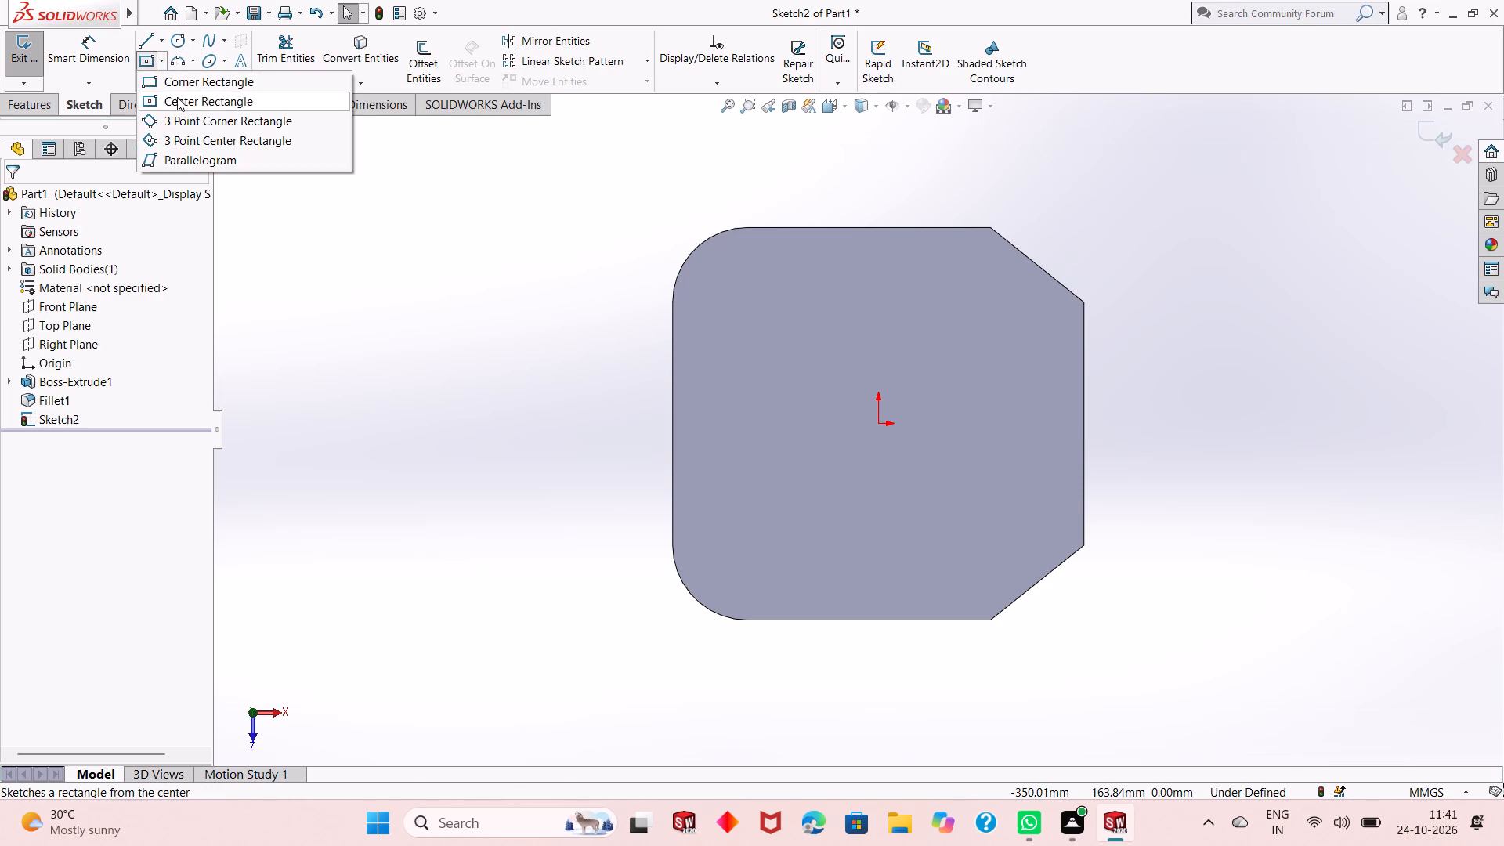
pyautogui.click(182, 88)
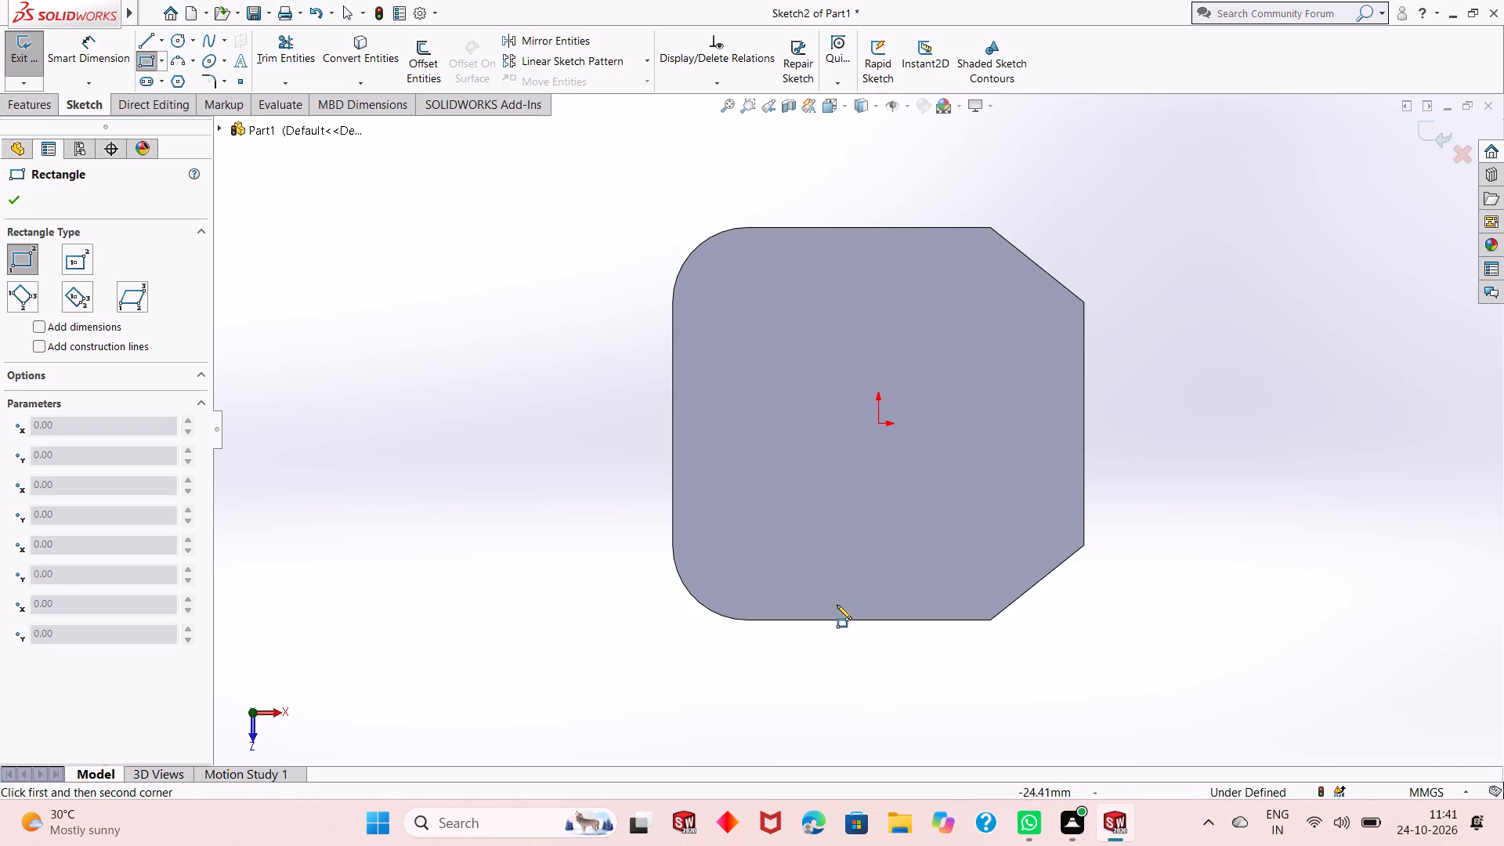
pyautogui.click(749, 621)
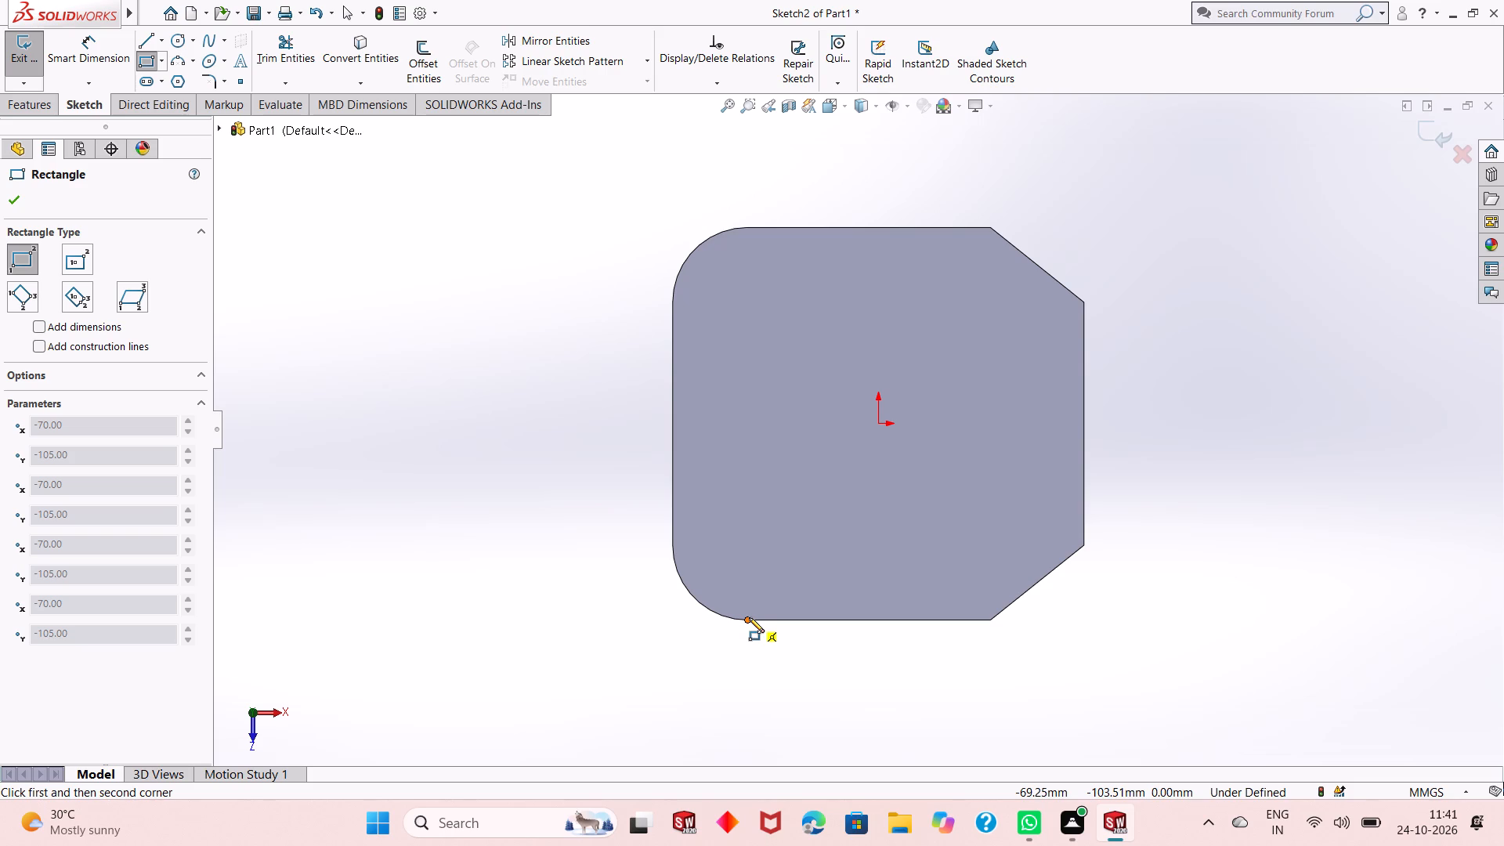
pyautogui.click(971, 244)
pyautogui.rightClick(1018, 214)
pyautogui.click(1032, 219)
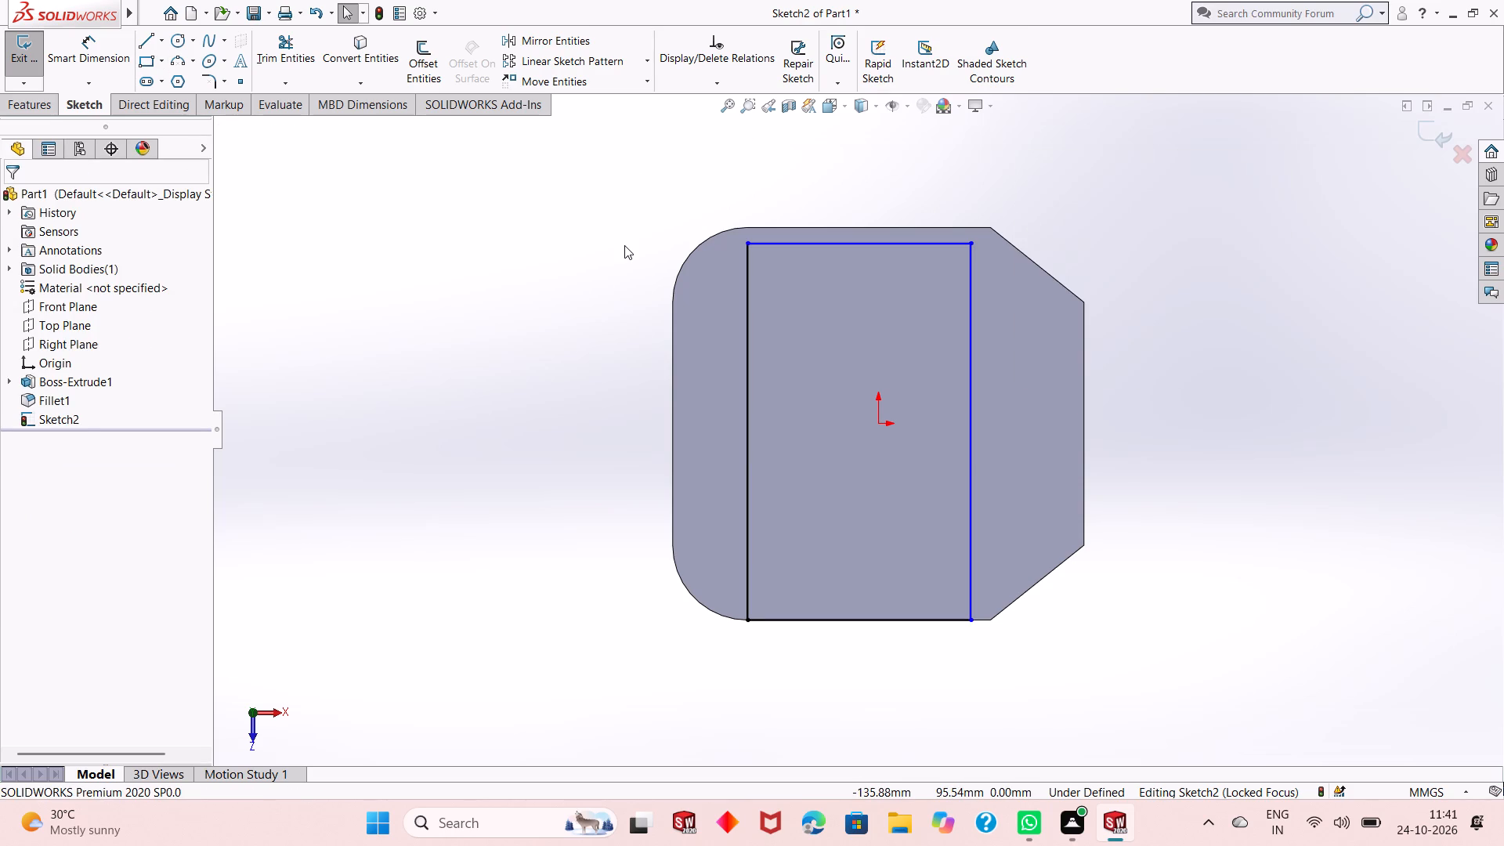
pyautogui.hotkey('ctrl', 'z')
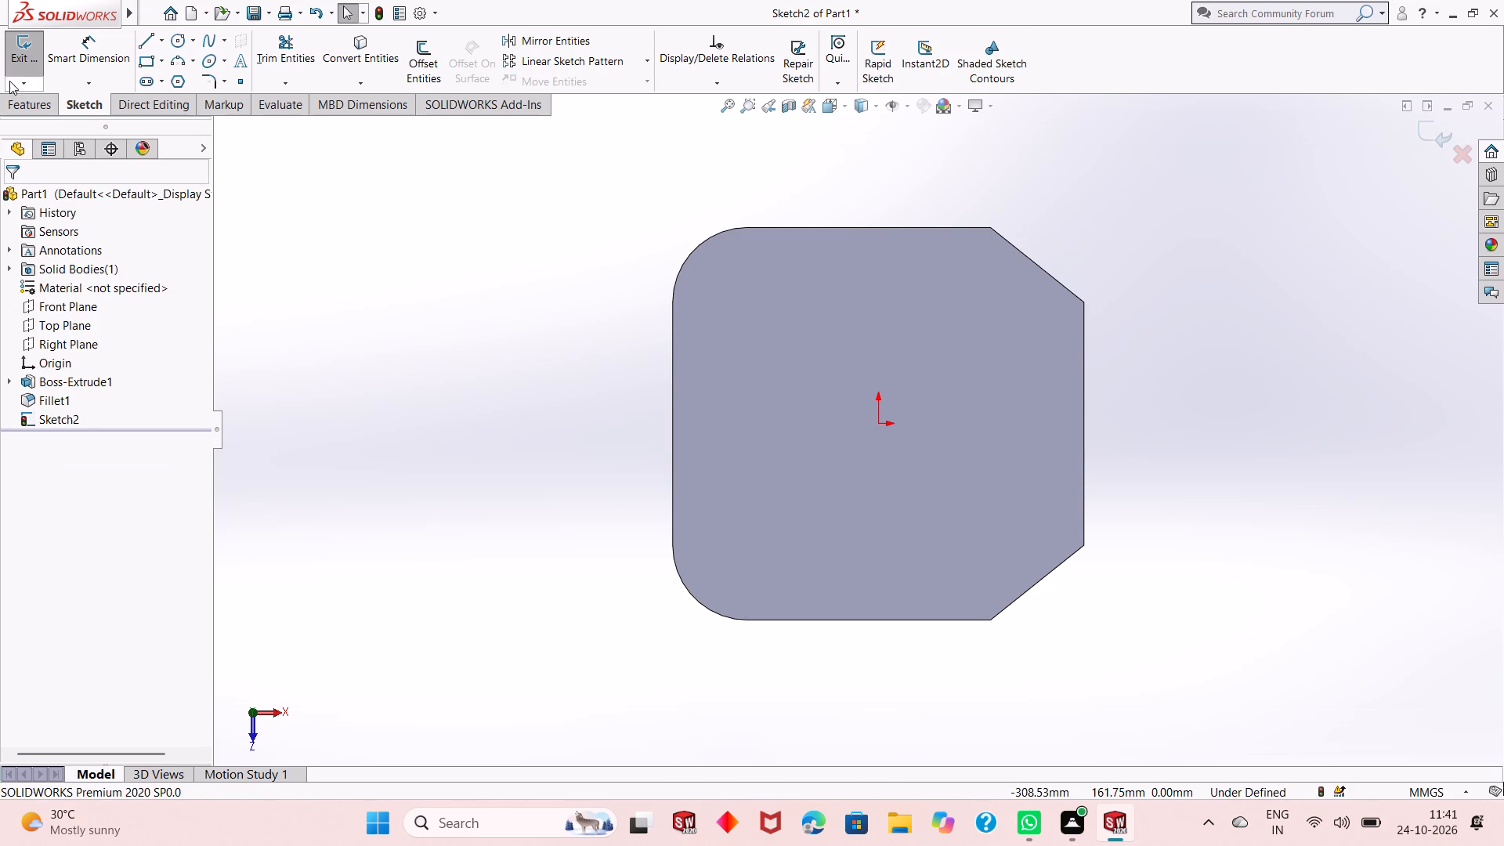
# Sketch a corner rectangle about 111 by 201 mm on the plate, starting on its bottom edge just past the lower fillet.
pyautogui.click(147, 67)
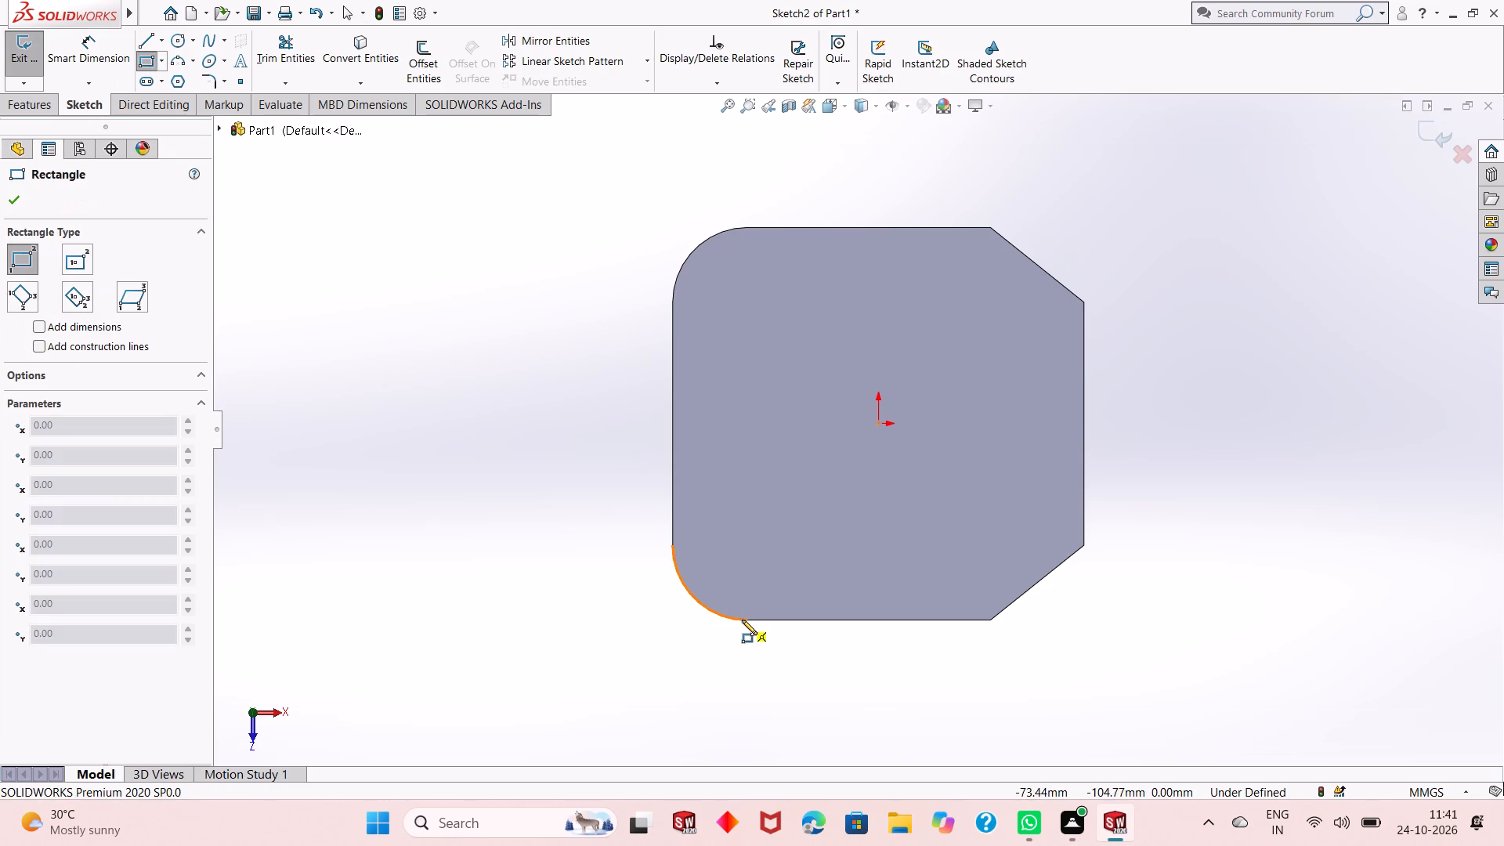
pyautogui.click(764, 620)
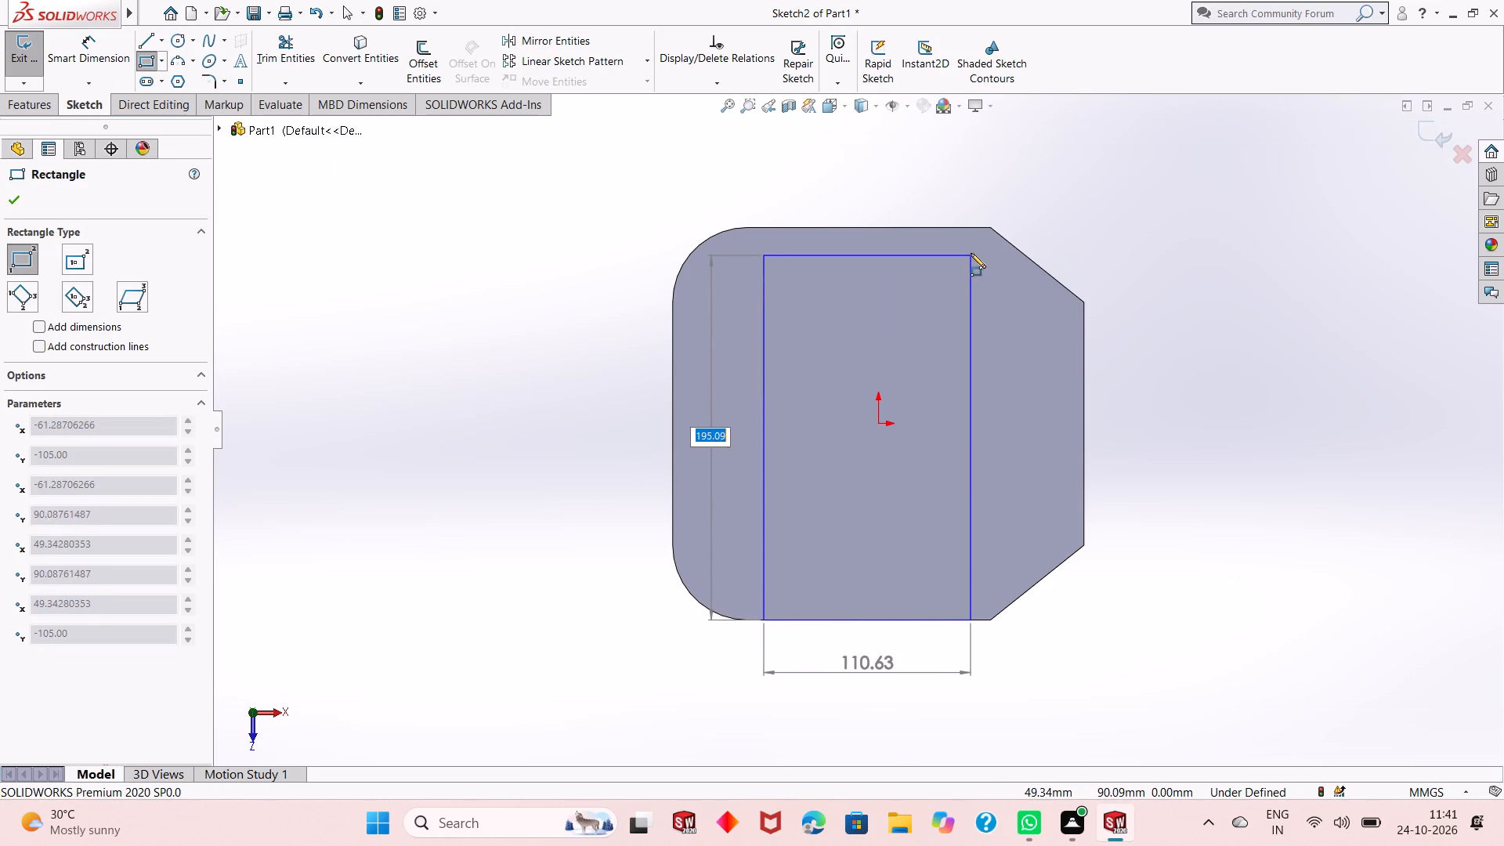
pyautogui.click(971, 244)
pyautogui.rightClick(508, 215)
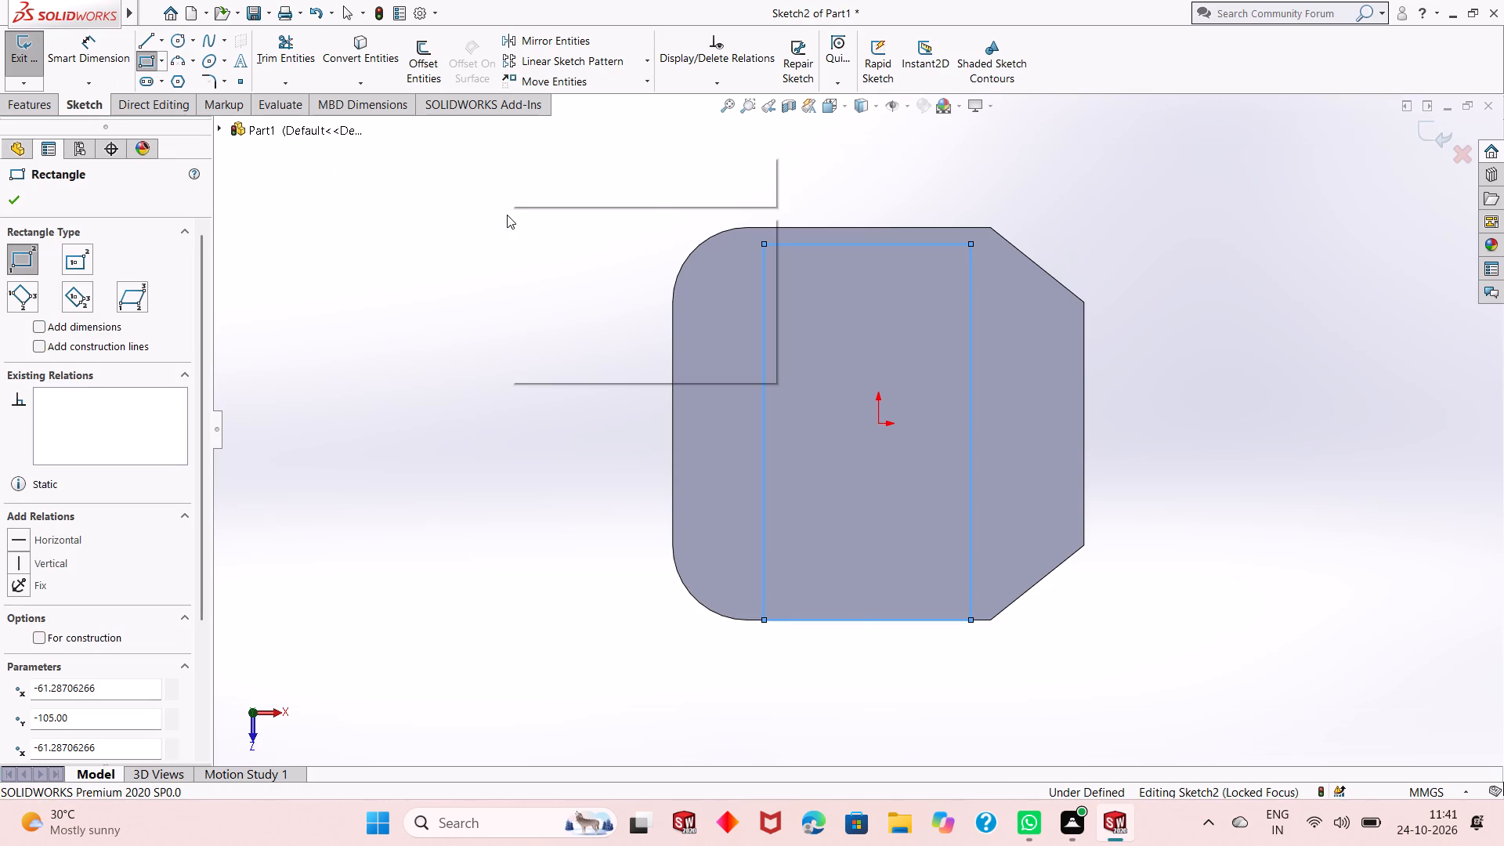
pyautogui.click(518, 225)
# Dimension the rectangle's bottom side as 133 mm (103+30).
pyautogui.click(86, 58)
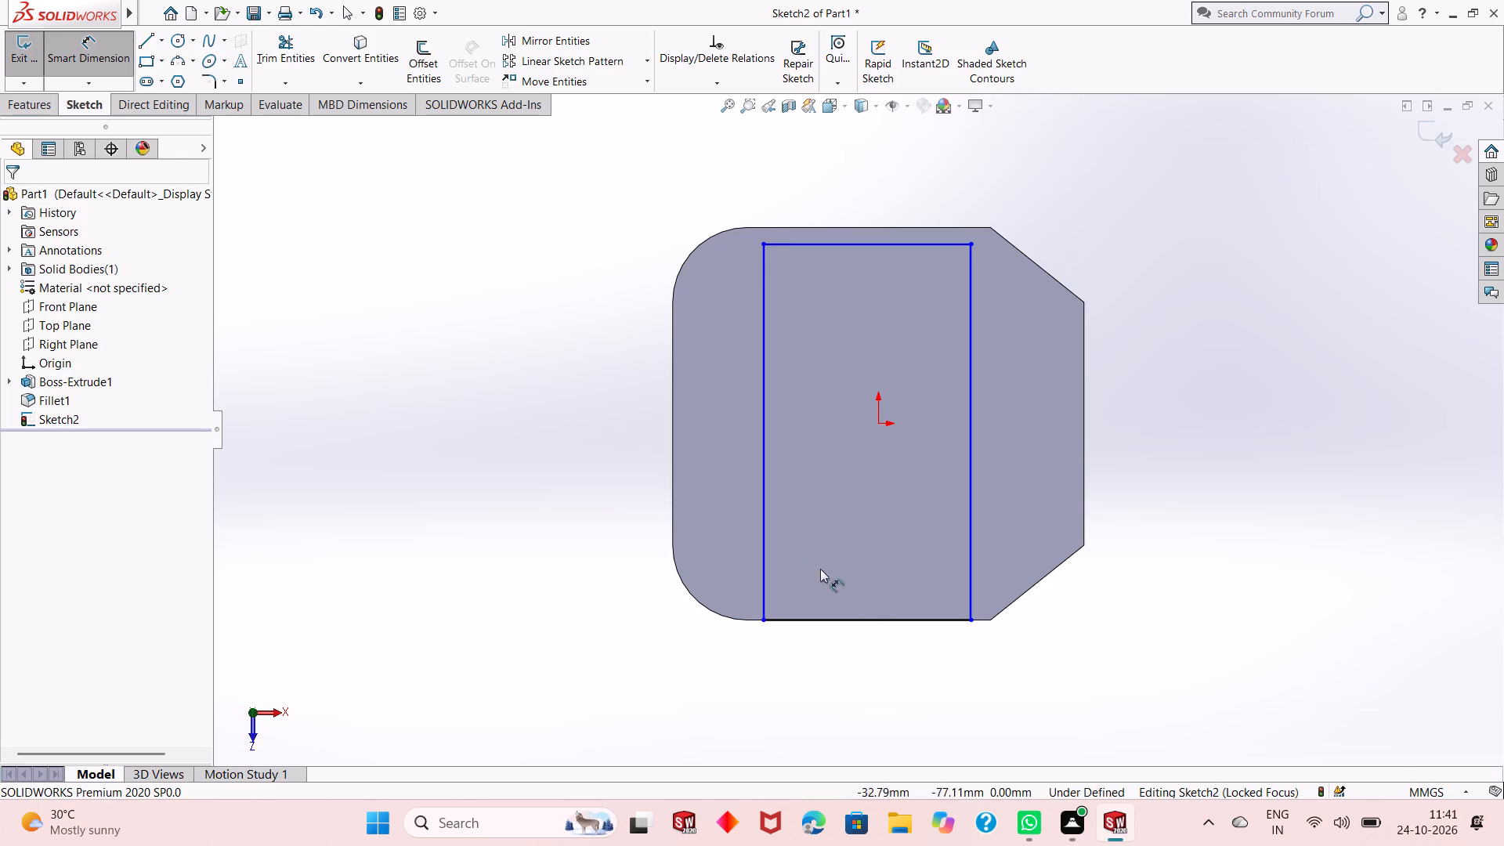
pyautogui.click(869, 620)
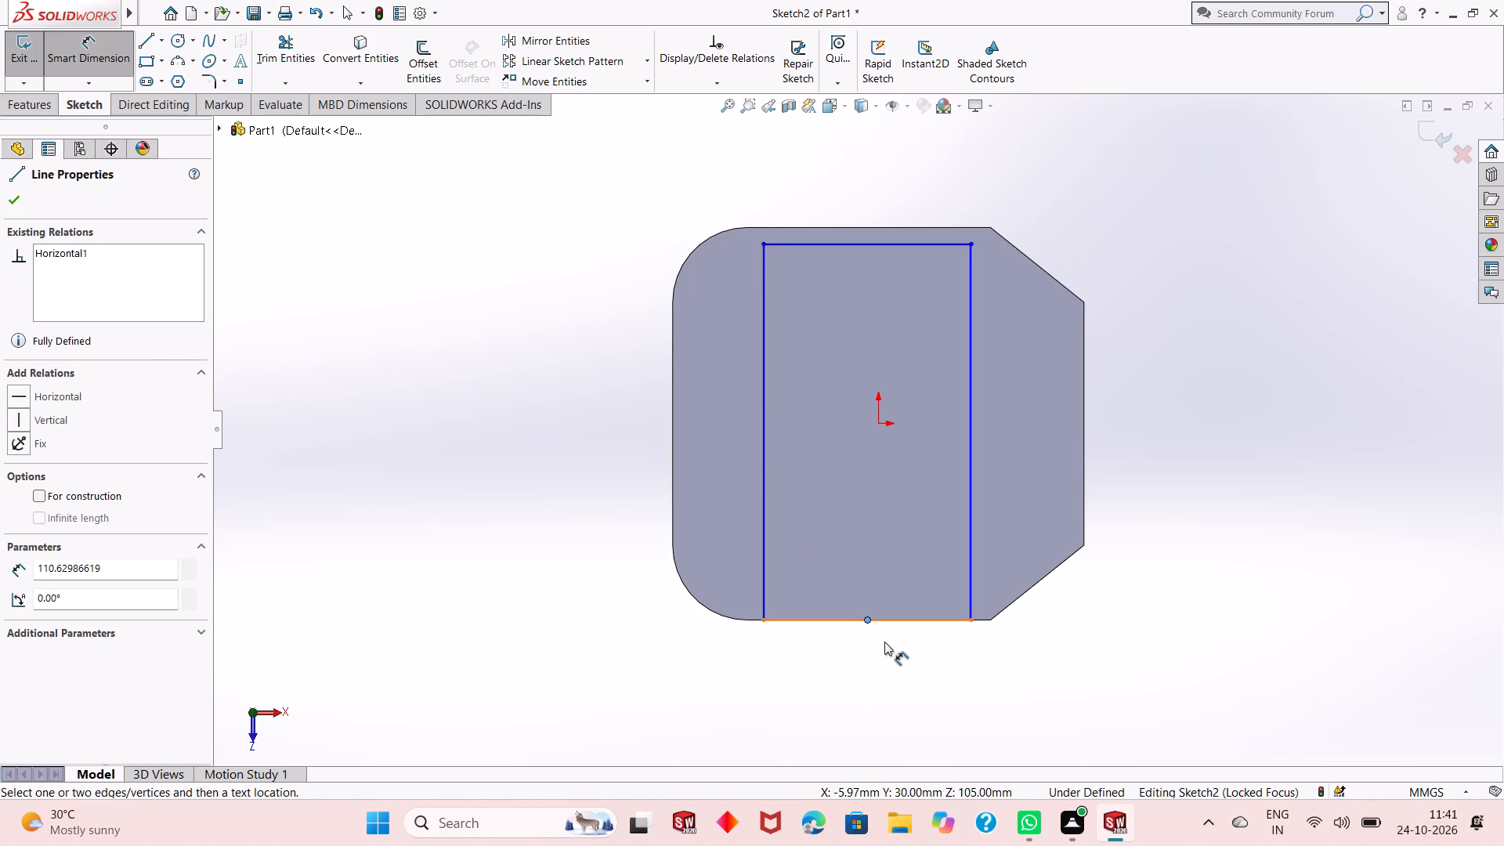
pyautogui.press('Escape')
pyautogui.click(897, 624)
pyautogui.click(896, 694)
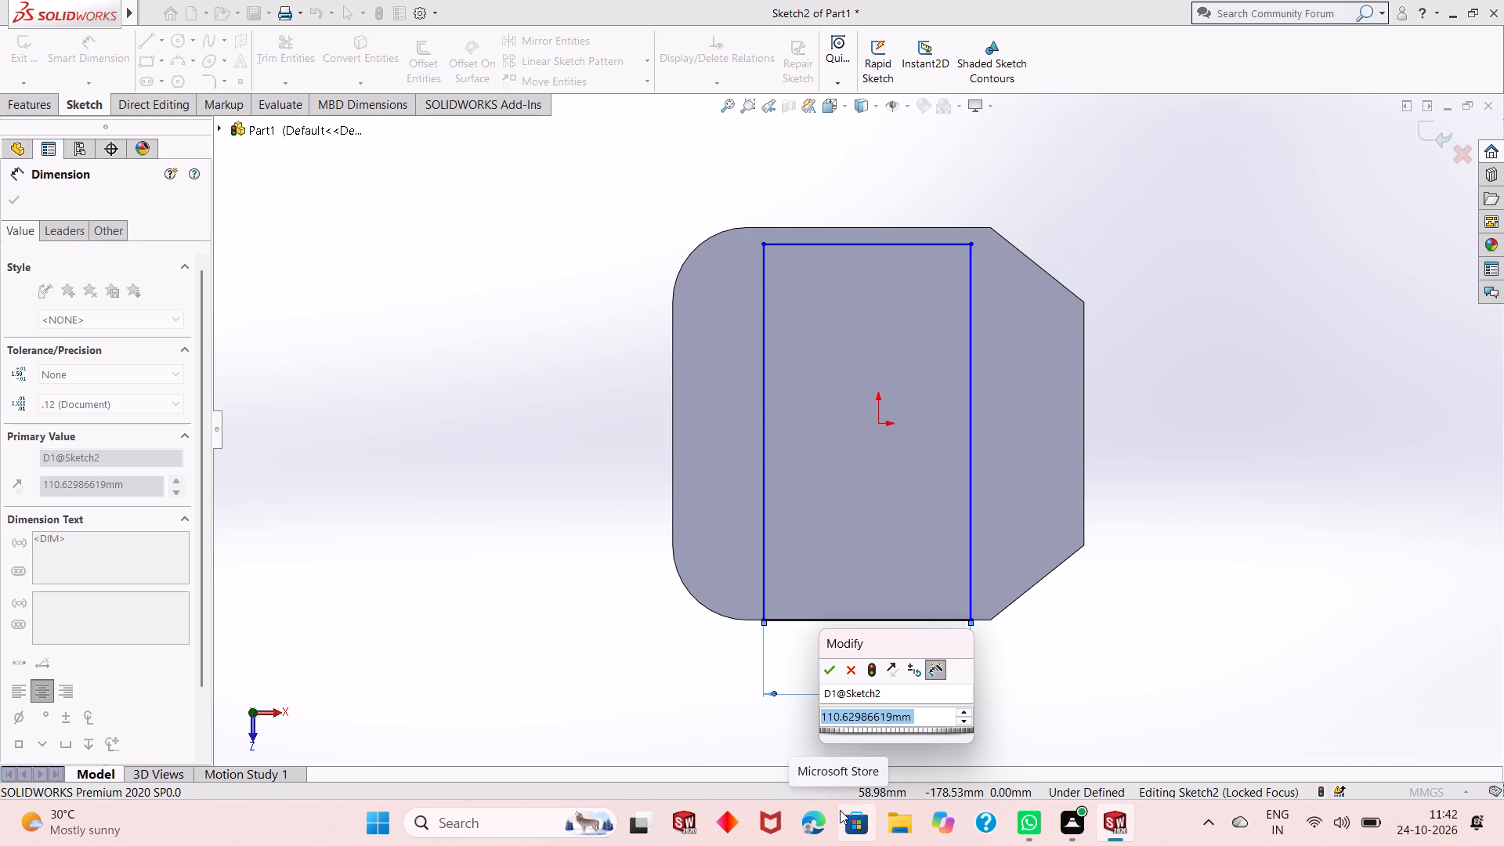
pyautogui.write('10')
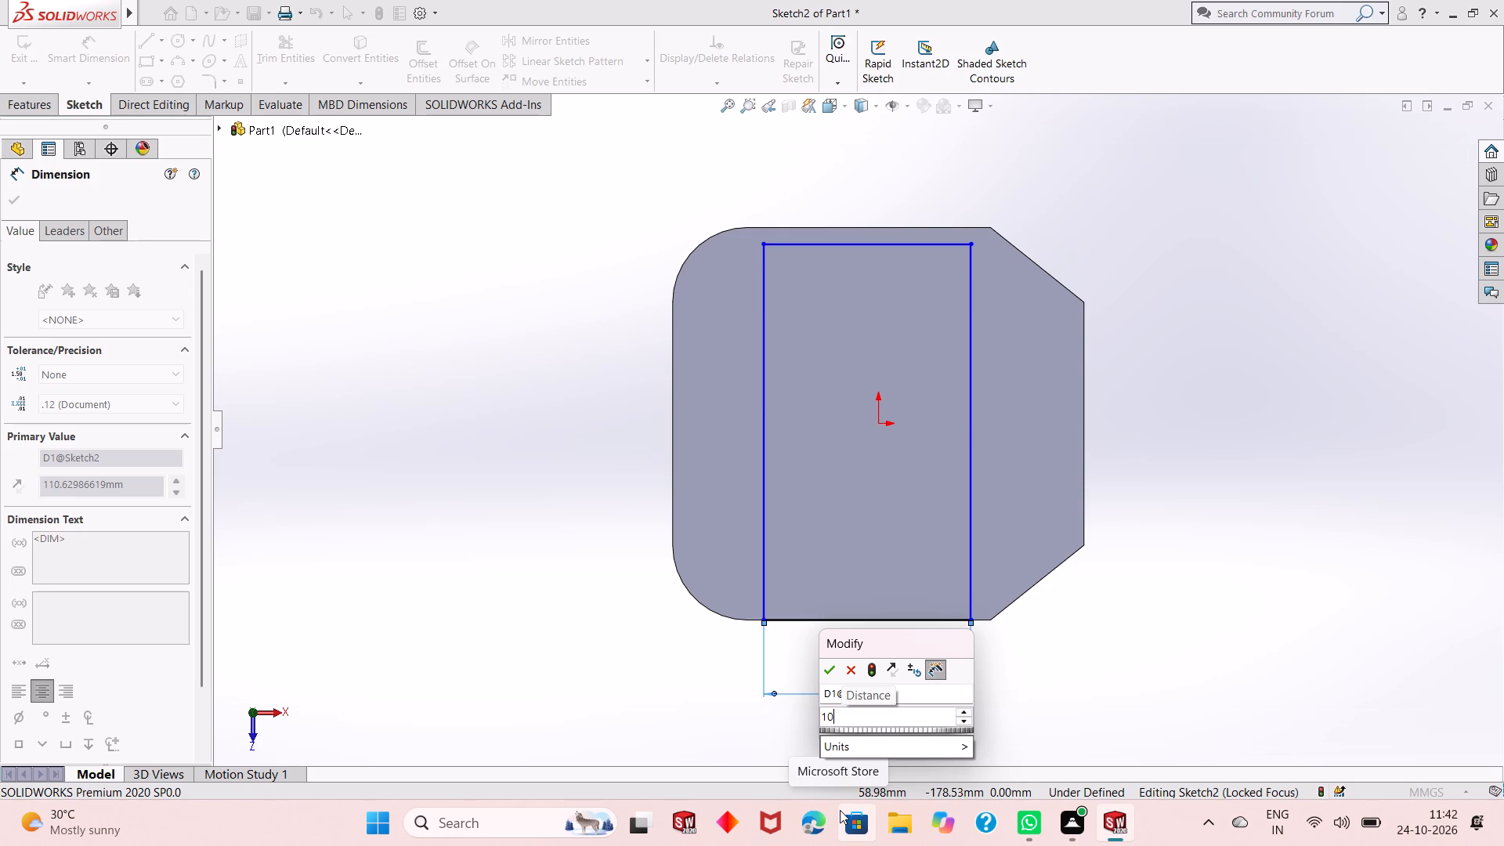
pyautogui.write('3+')
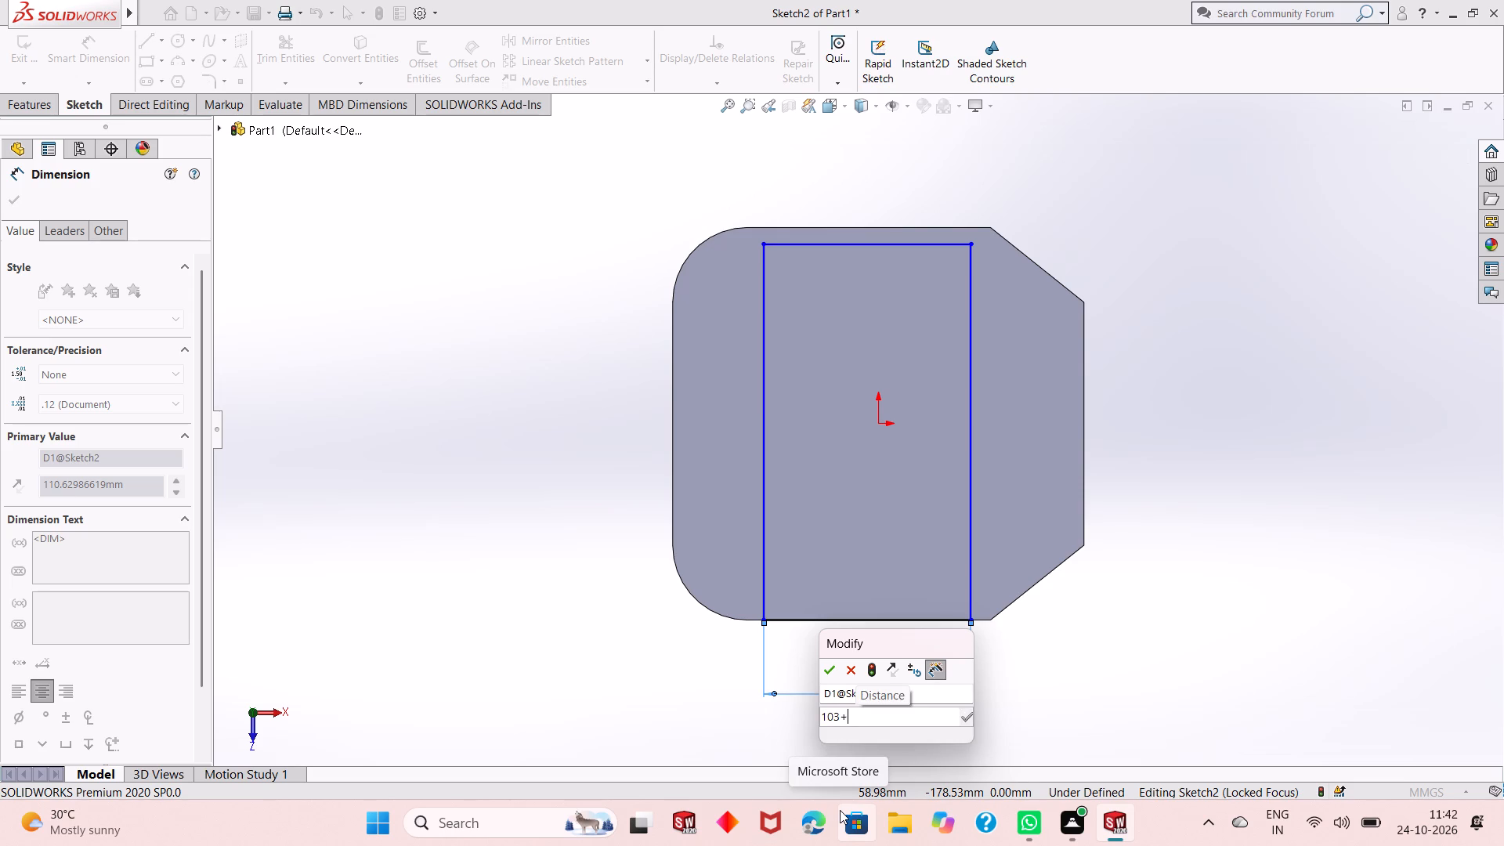
pyautogui.write('30')
pyautogui.press('Return')
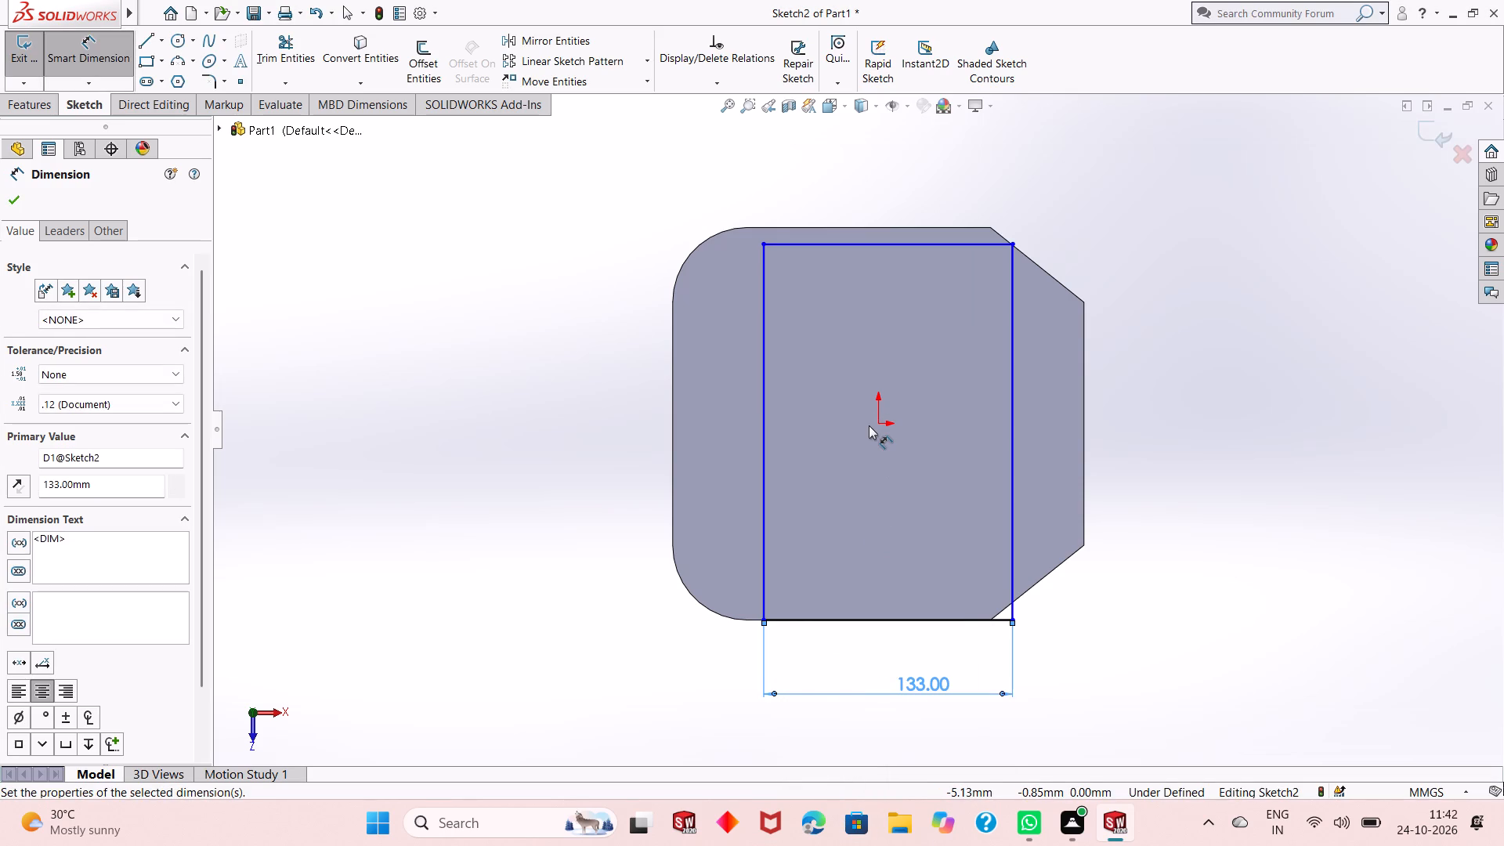
pyautogui.rightClick(533, 359)
pyautogui.click(561, 408)
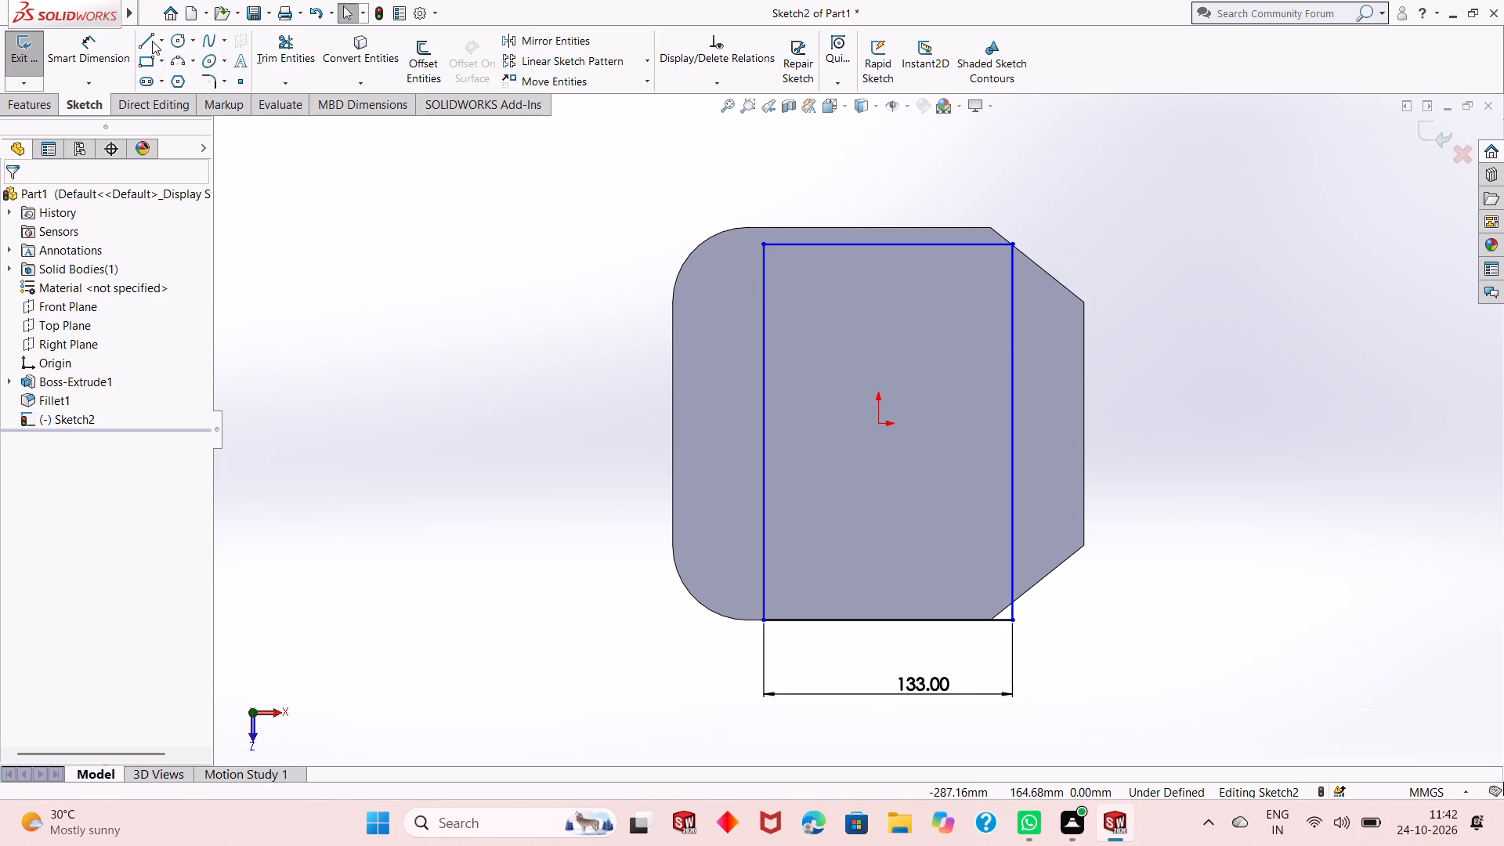
# Sketch a vertical construction centerline about 20 mm long, running down from the origin.
pyautogui.click(164, 44)
pyautogui.click(170, 81)
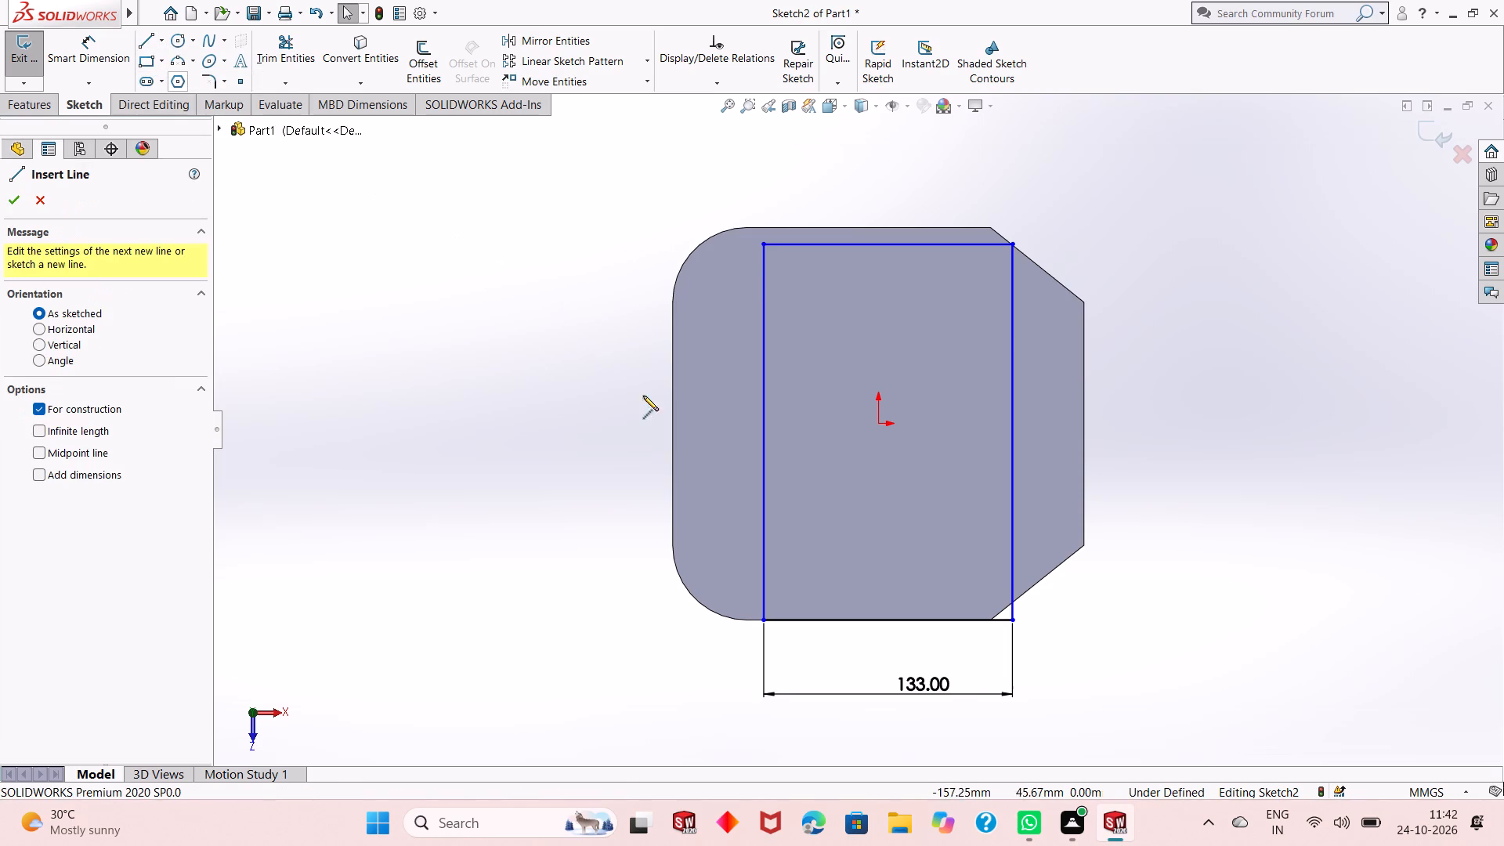
pyautogui.click(877, 422)
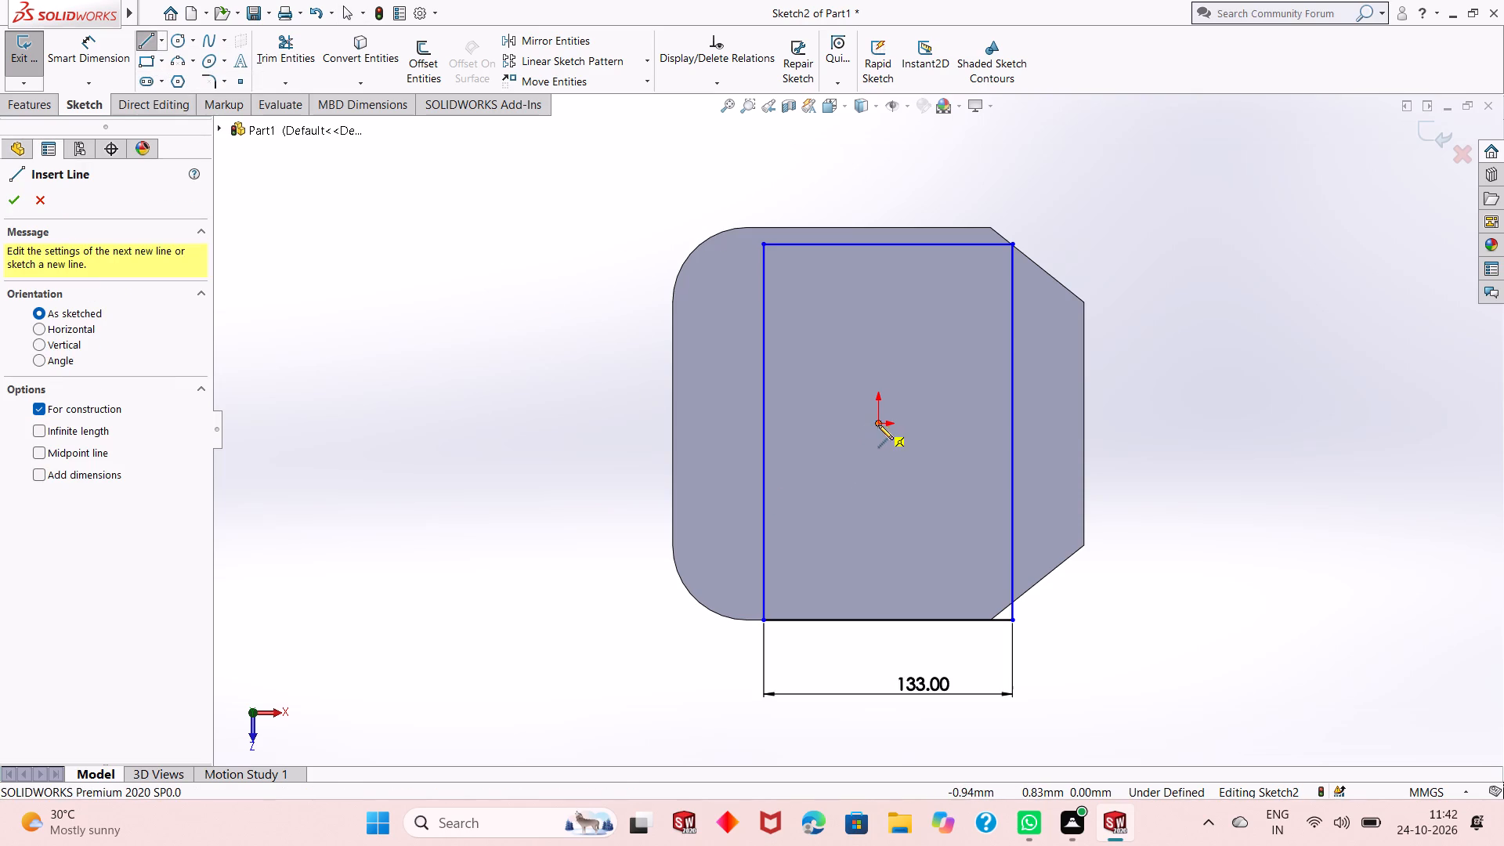
pyautogui.click(882, 461)
pyautogui.rightClick(882, 461)
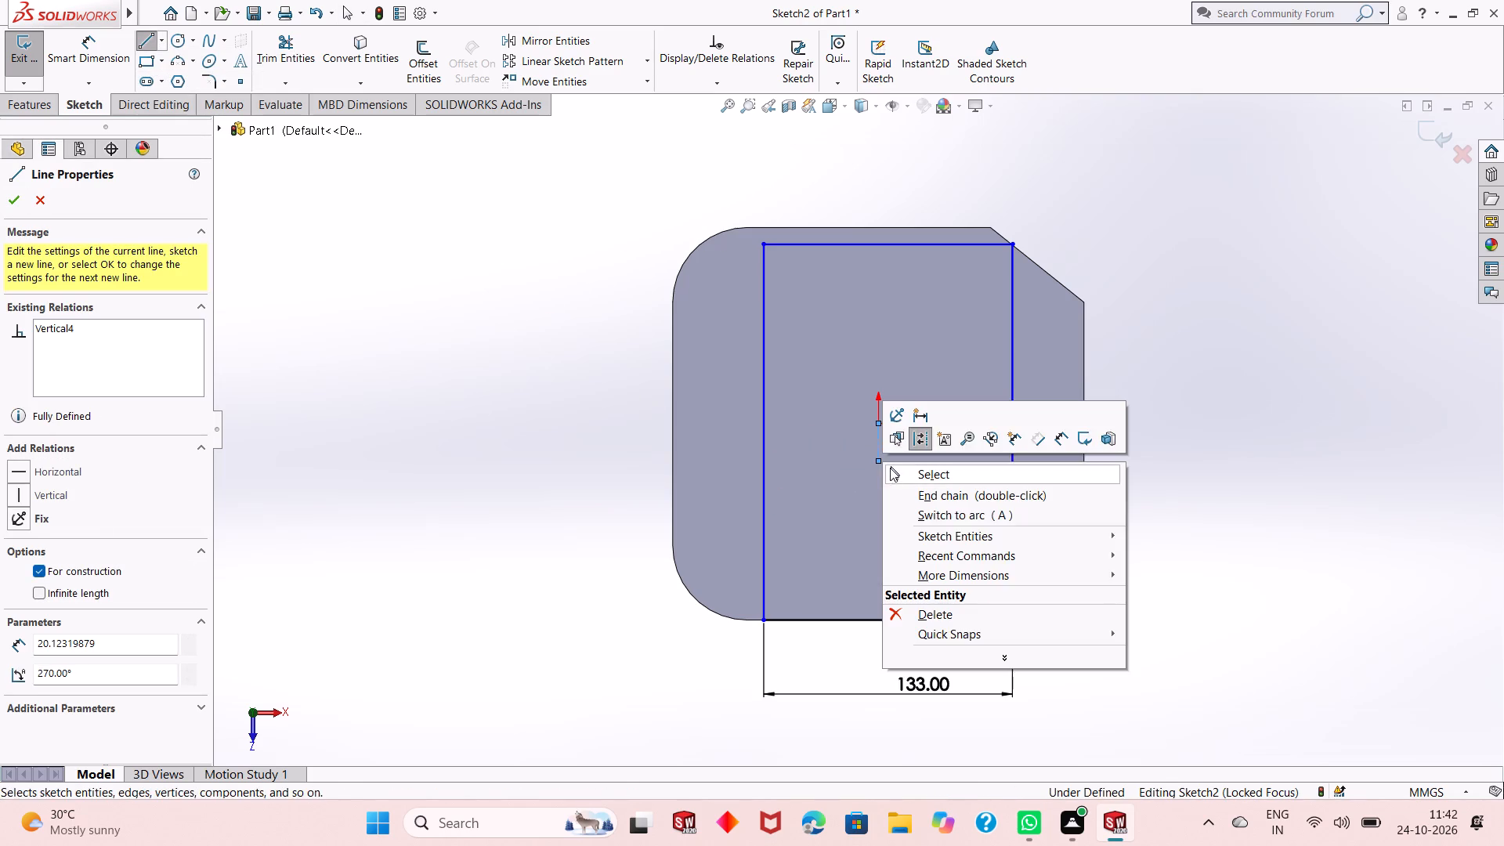
pyautogui.click(892, 470)
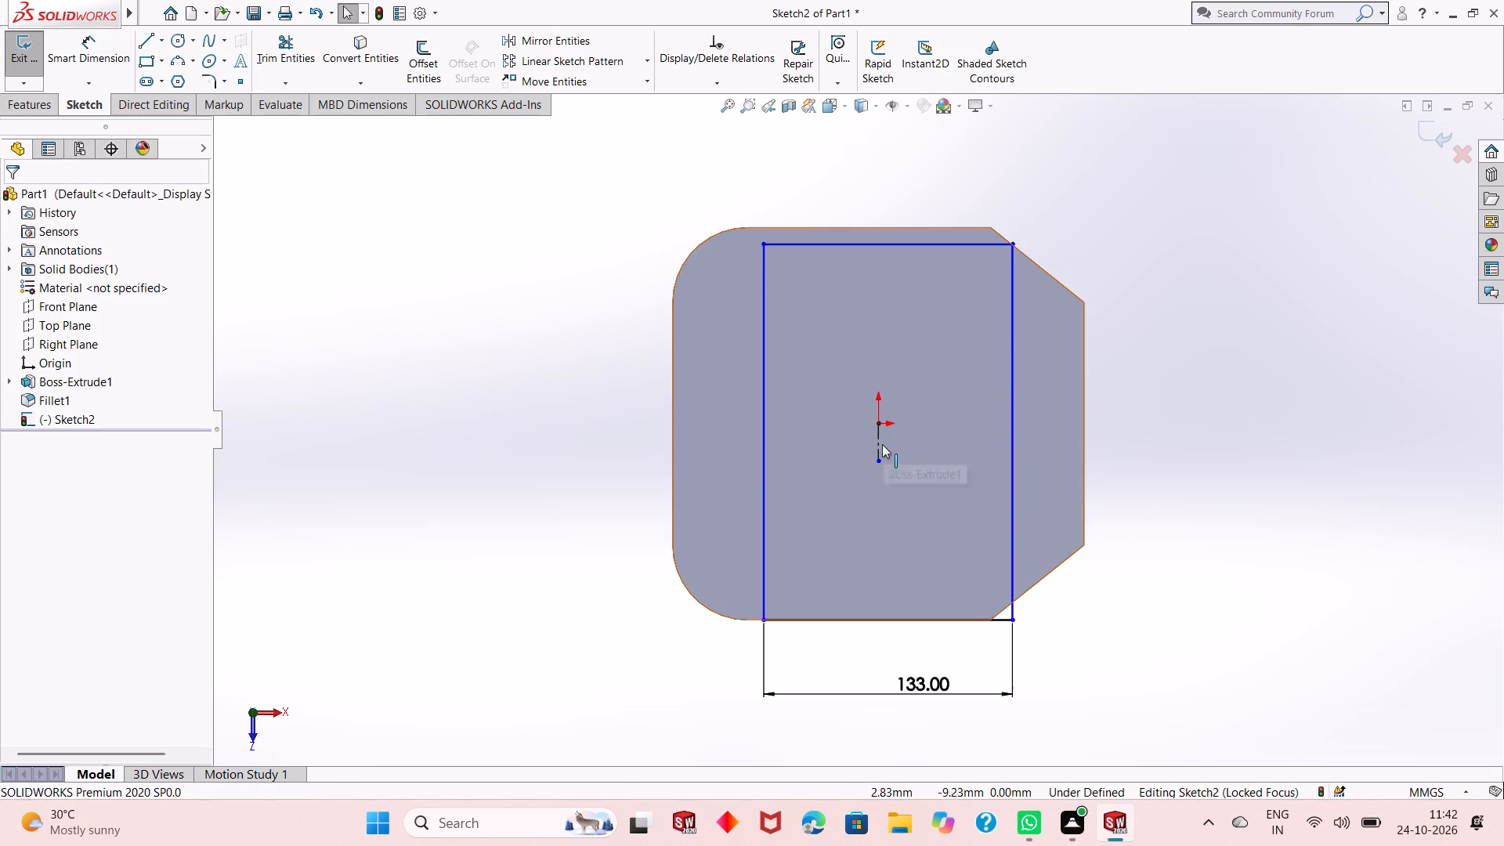
# Make the rectangle's two vertical sides symmetric about the vertical centerline.
pyautogui.click(881, 445)
pyautogui.keyDown('ctrl'); pyautogui.click(763, 531); pyautogui.keyUp('ctrl')
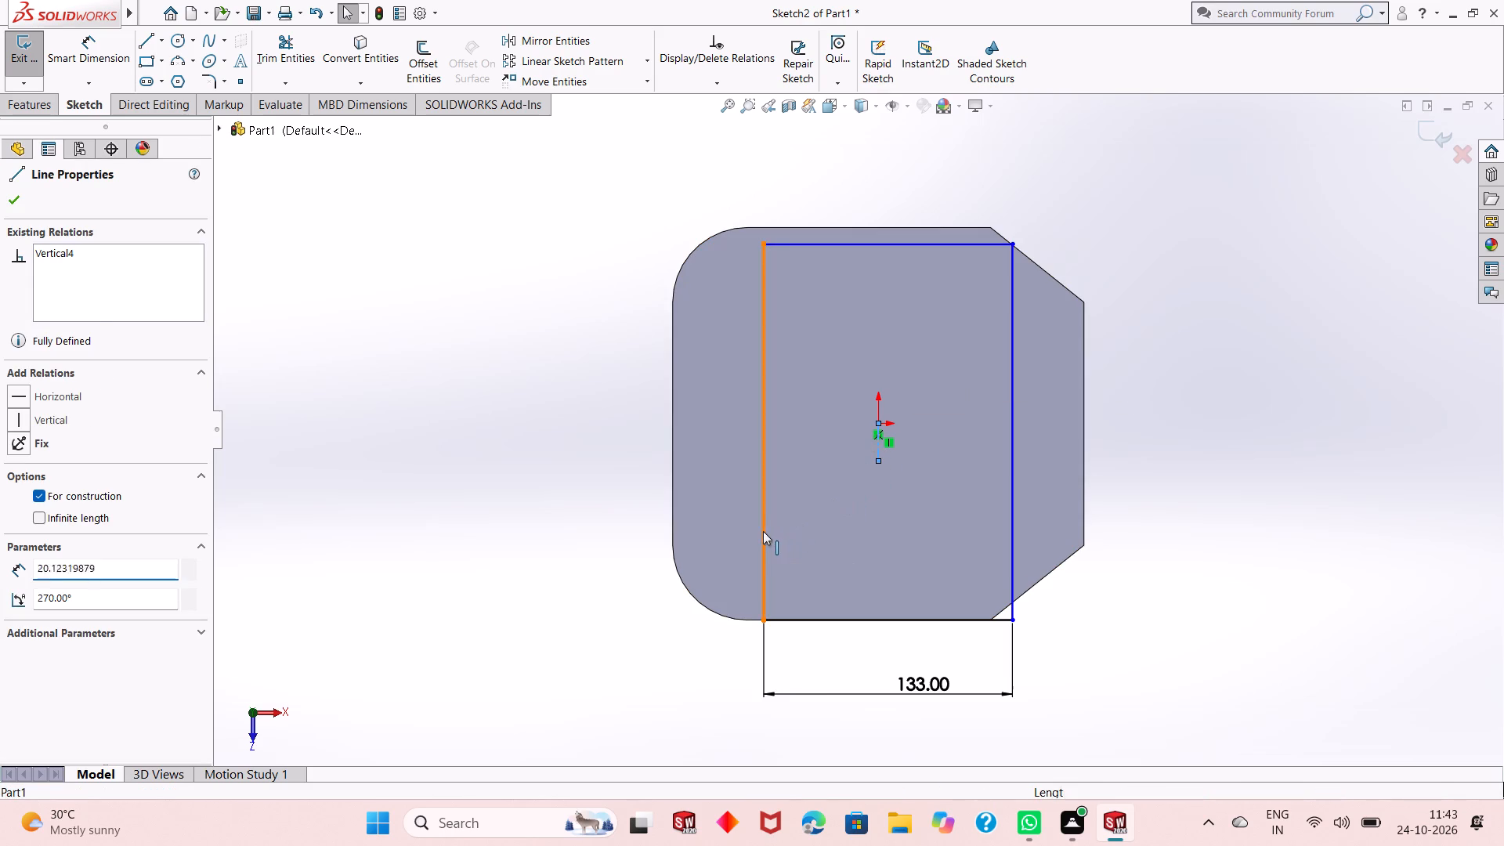
pyautogui.keyDown('ctrl'); pyautogui.click(1010, 506); pyautogui.keyUp('ctrl')
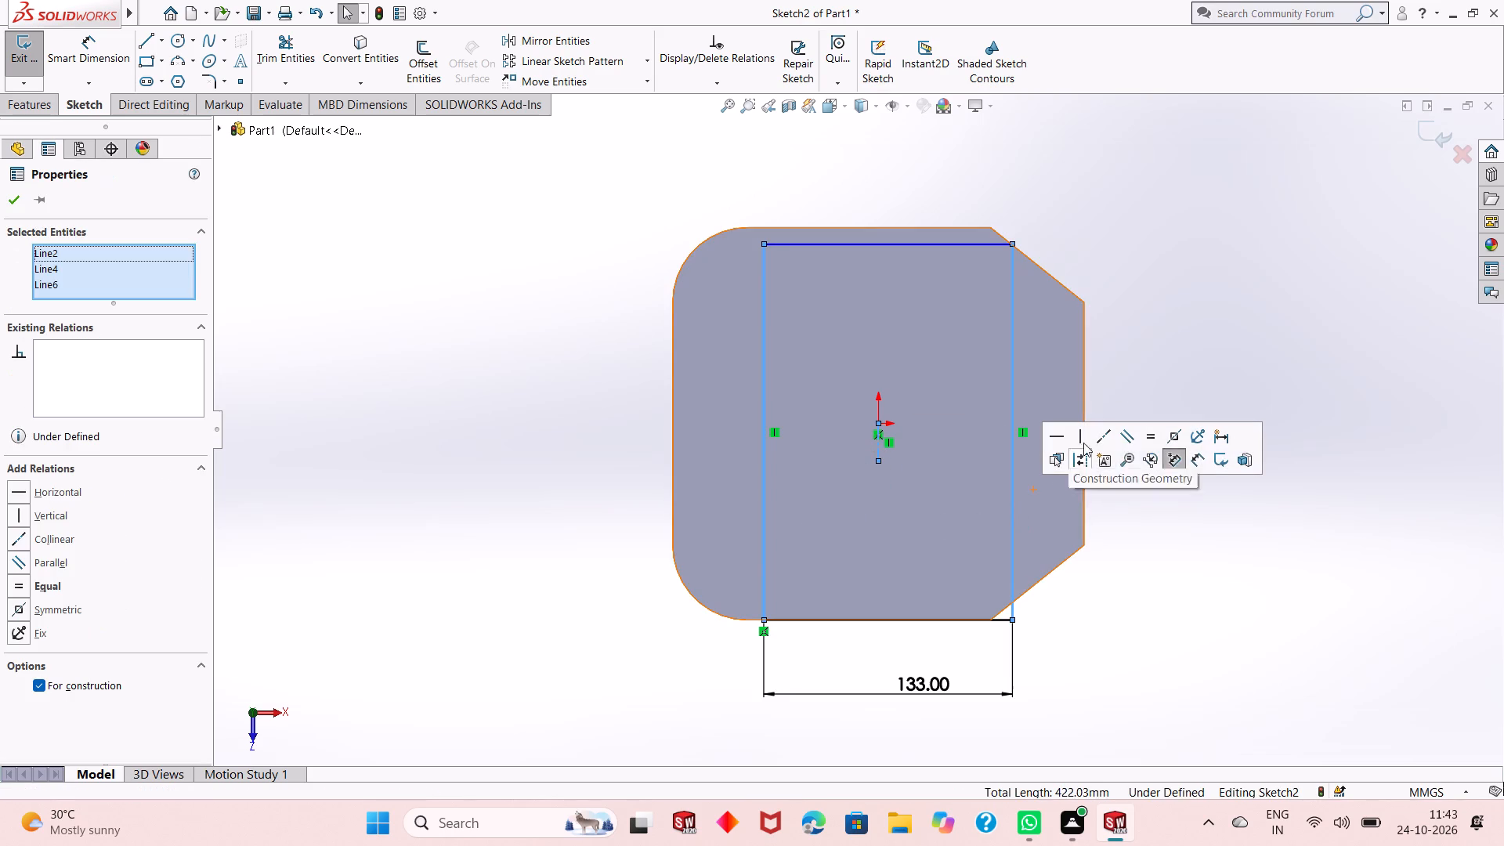
pyautogui.click(1169, 437)
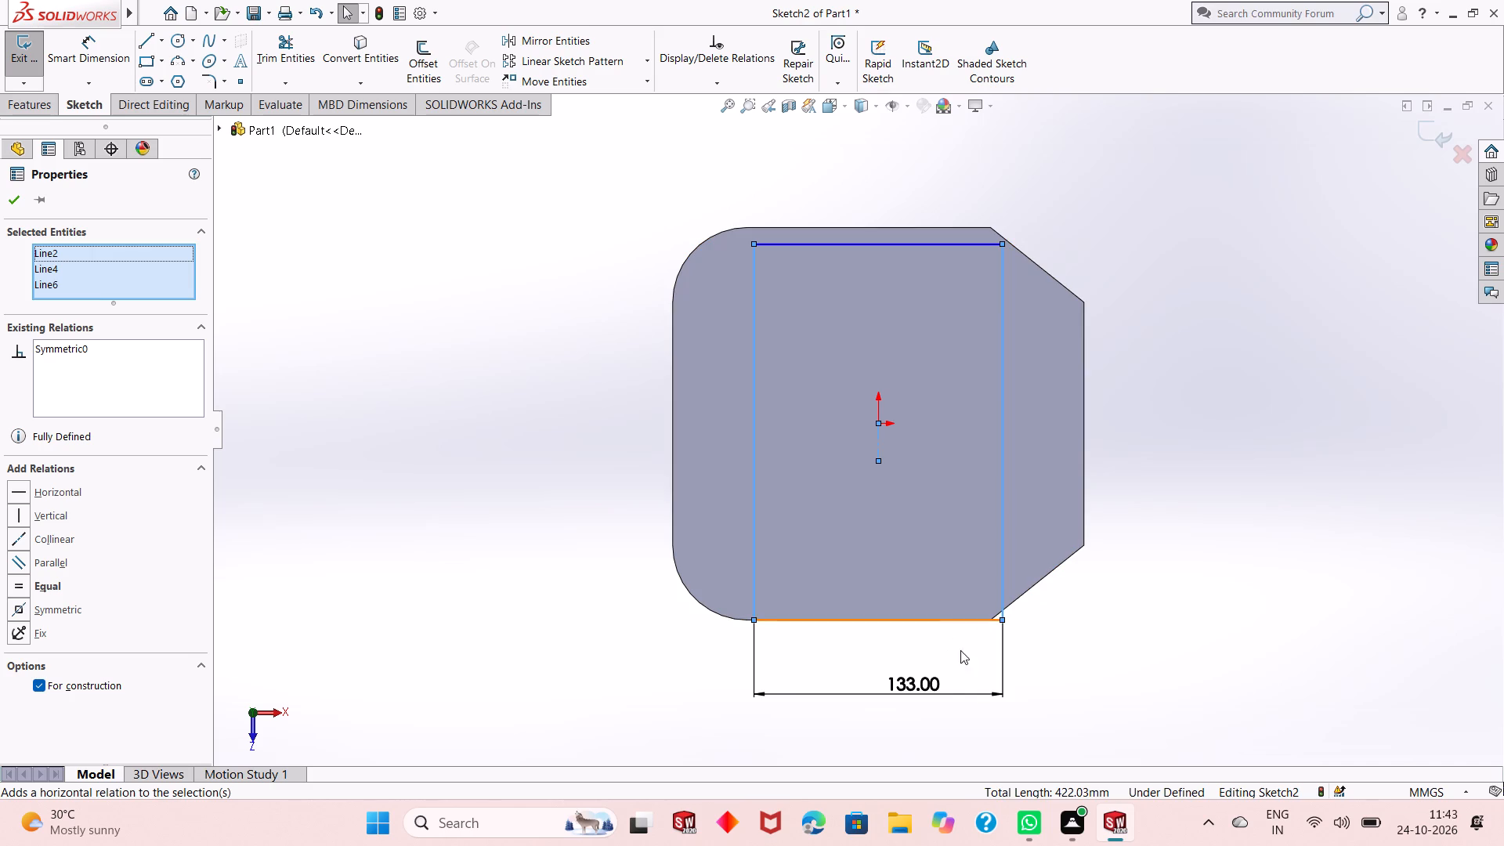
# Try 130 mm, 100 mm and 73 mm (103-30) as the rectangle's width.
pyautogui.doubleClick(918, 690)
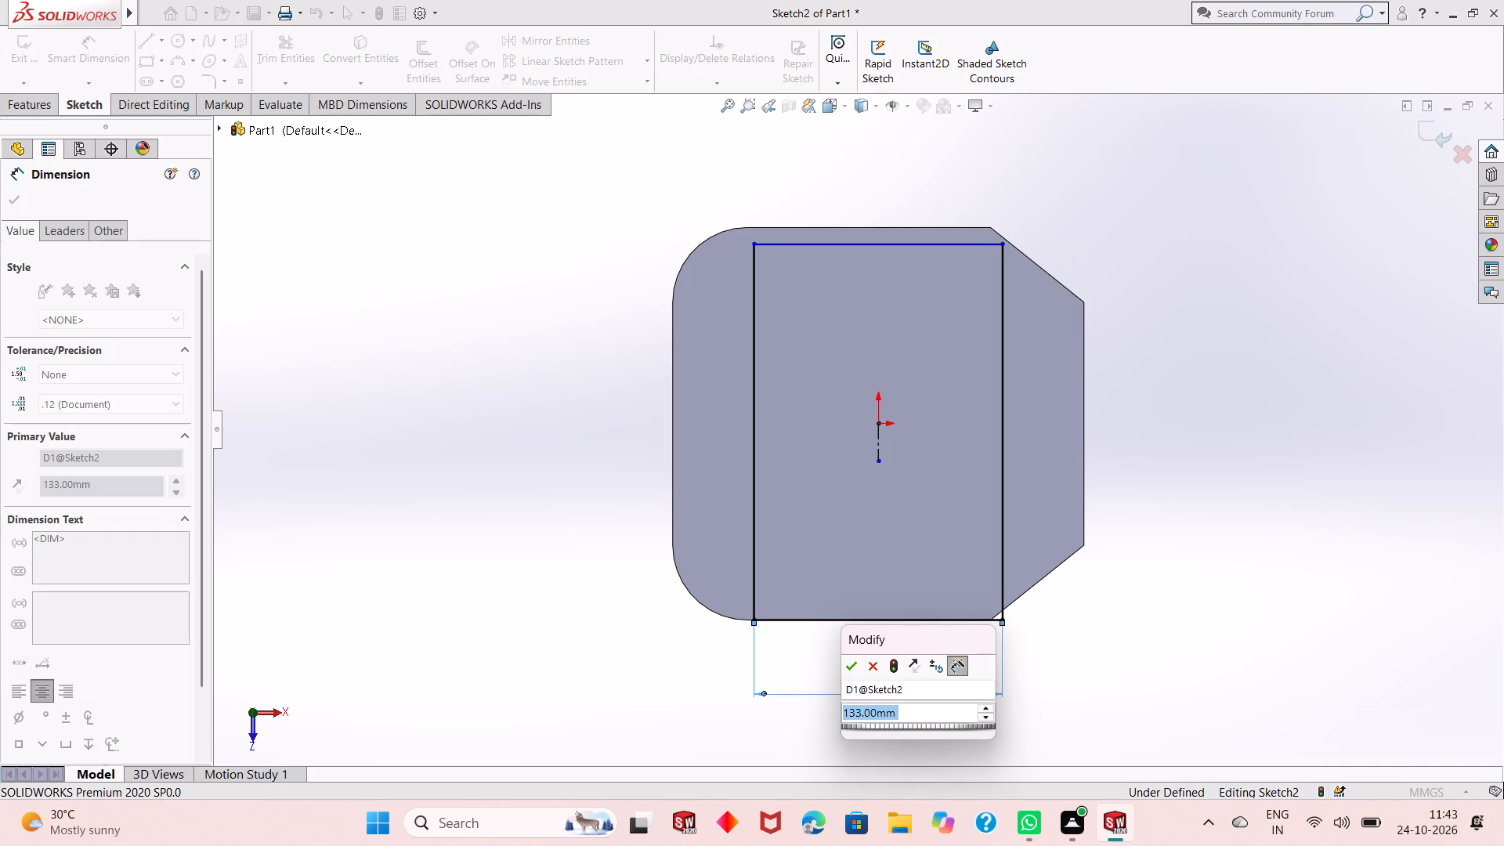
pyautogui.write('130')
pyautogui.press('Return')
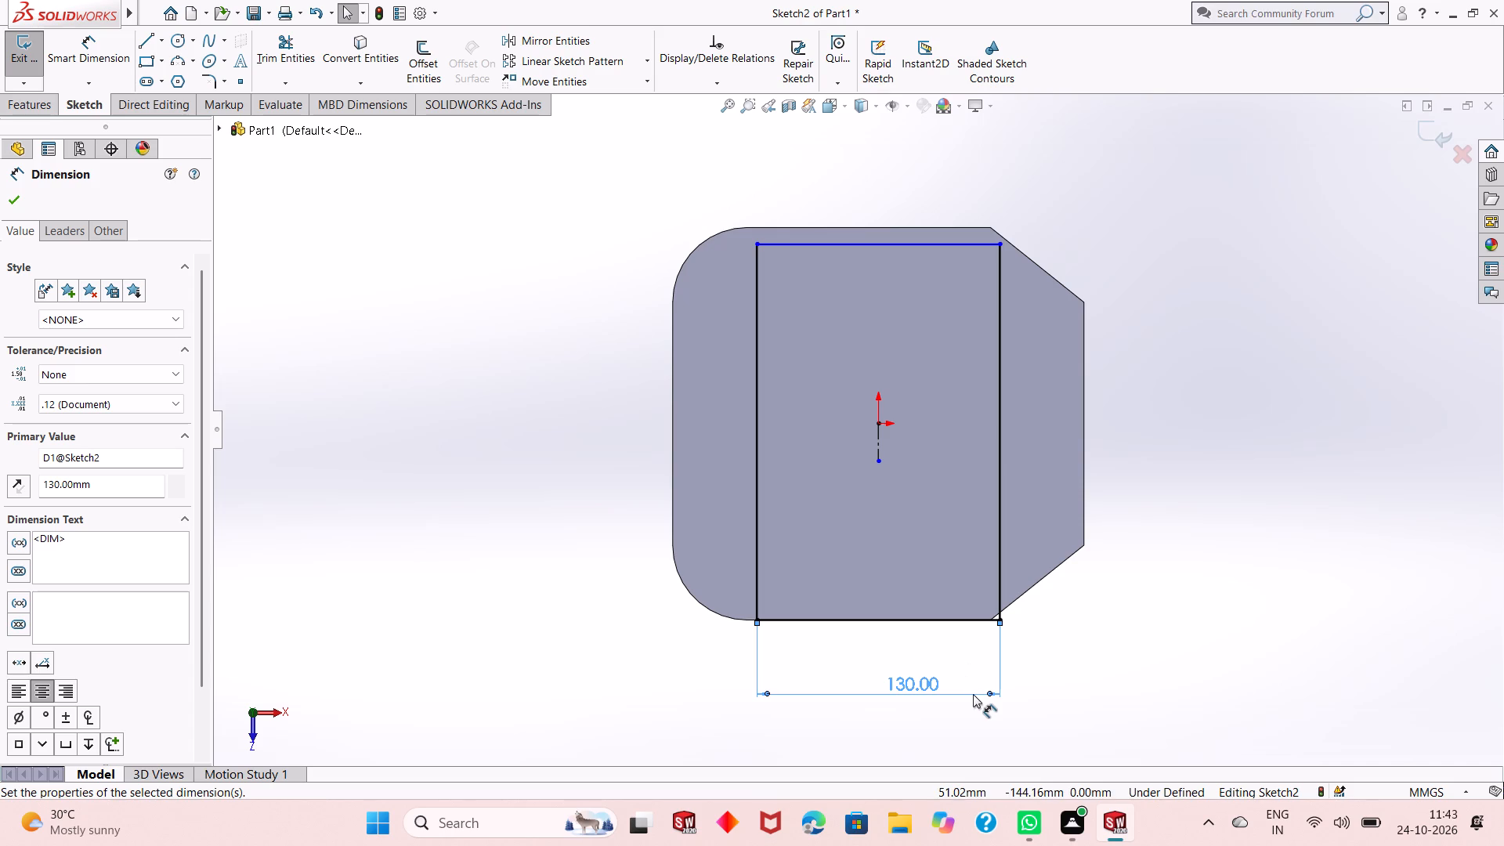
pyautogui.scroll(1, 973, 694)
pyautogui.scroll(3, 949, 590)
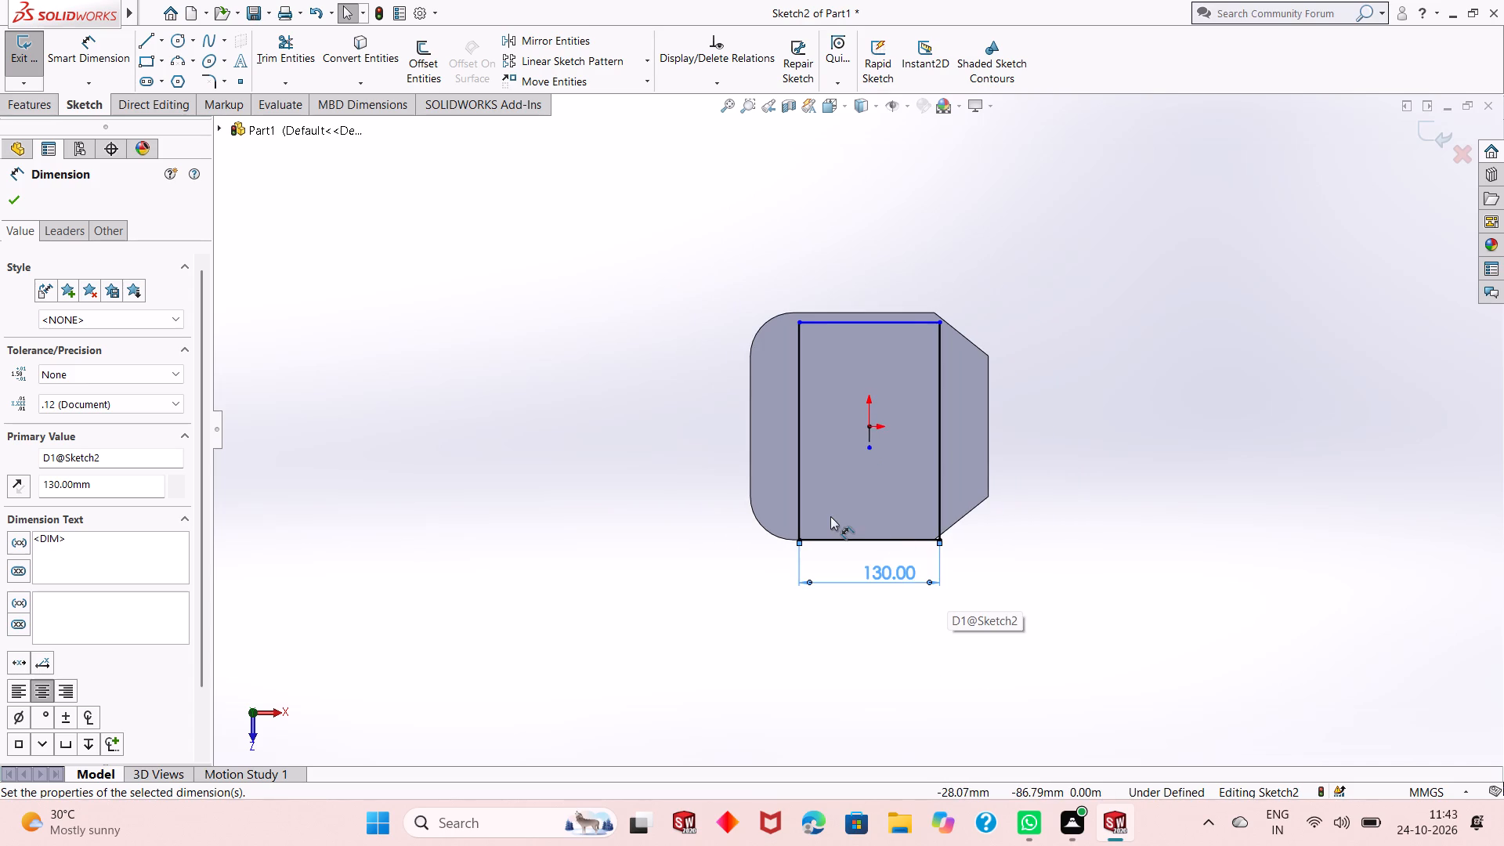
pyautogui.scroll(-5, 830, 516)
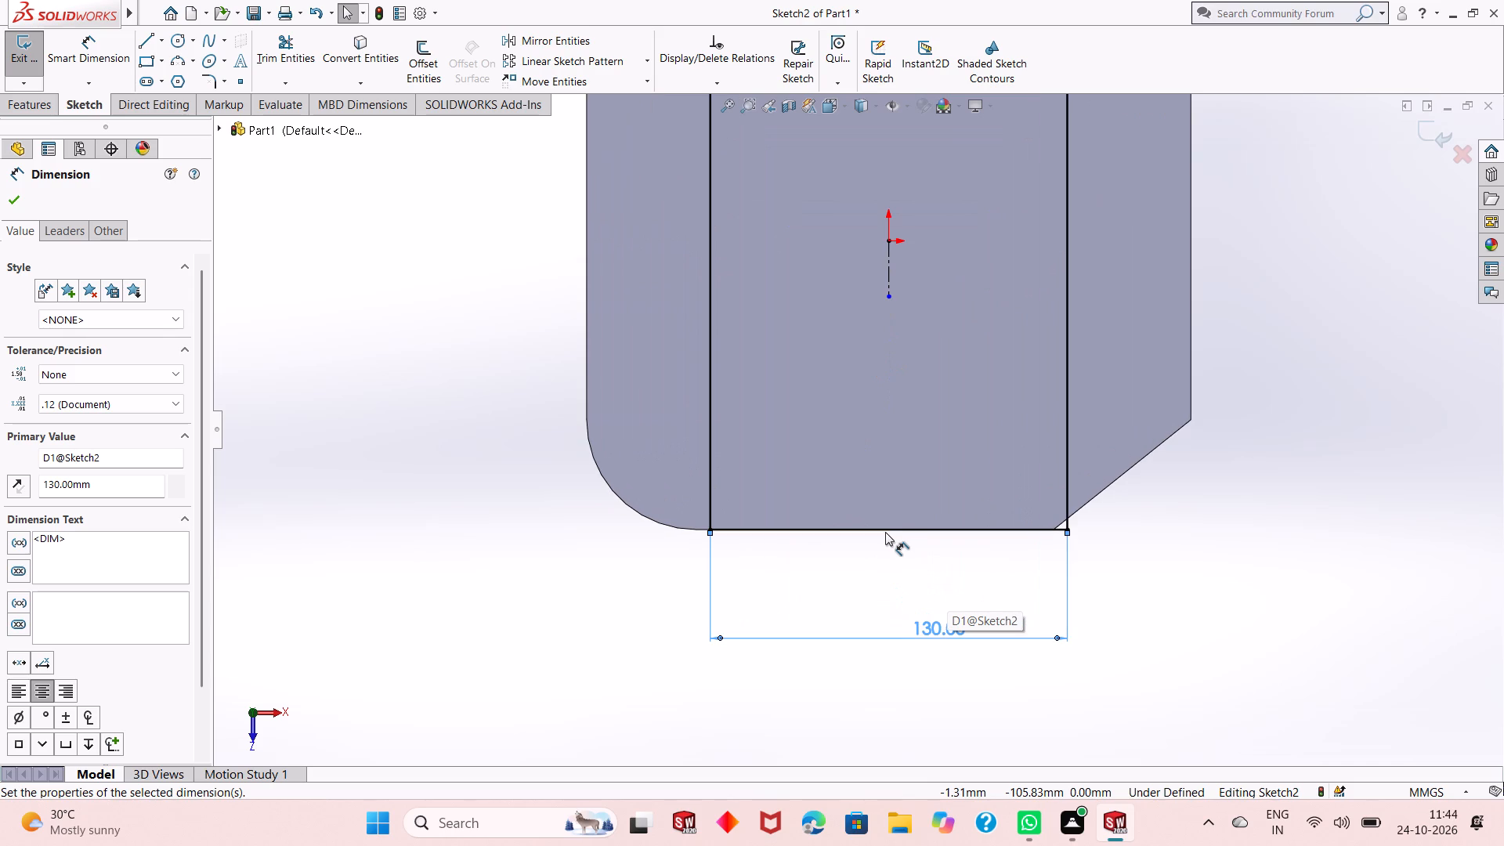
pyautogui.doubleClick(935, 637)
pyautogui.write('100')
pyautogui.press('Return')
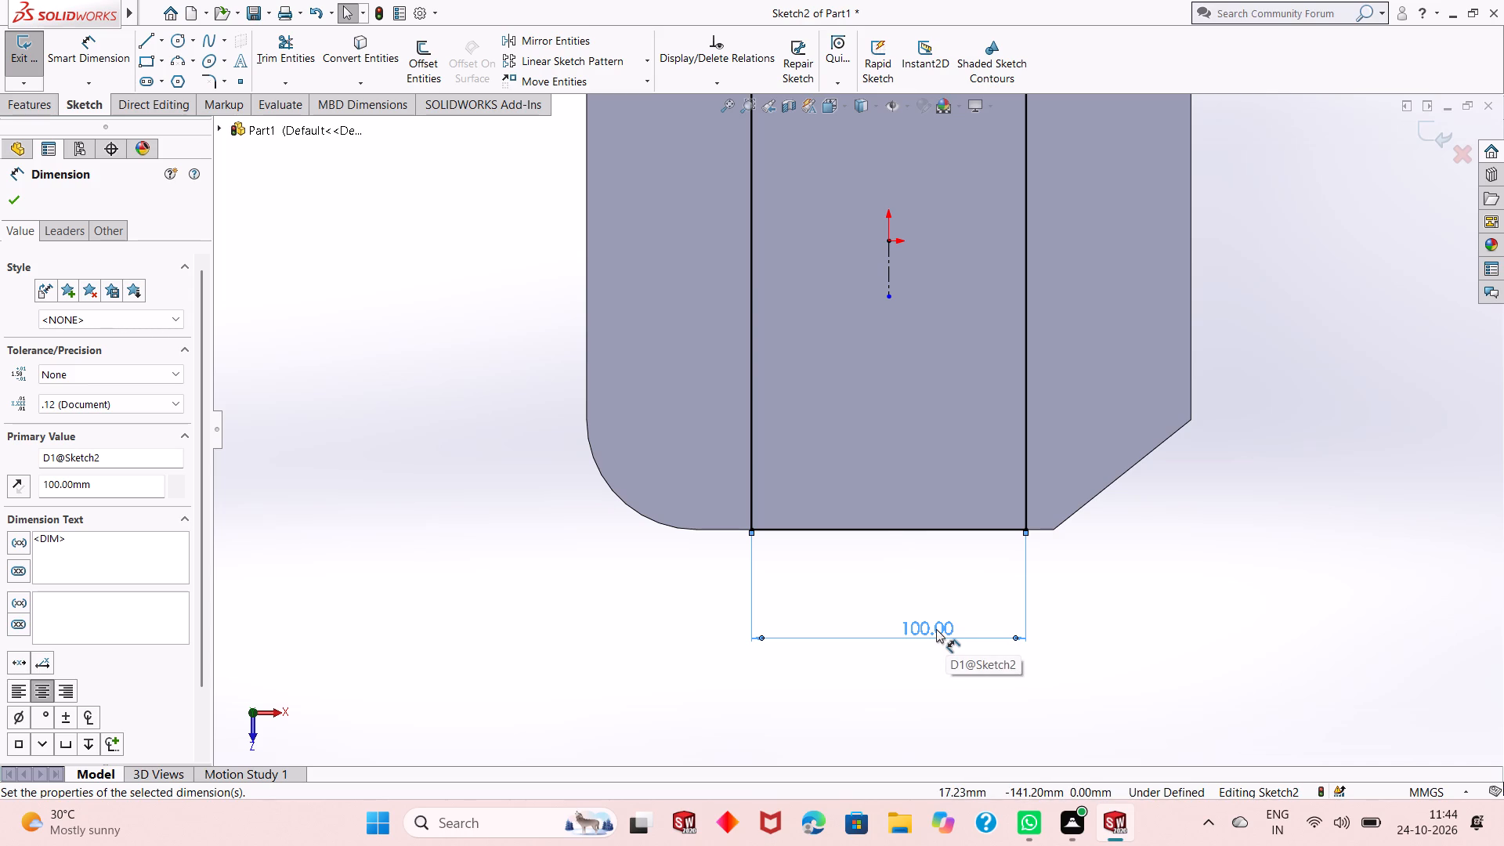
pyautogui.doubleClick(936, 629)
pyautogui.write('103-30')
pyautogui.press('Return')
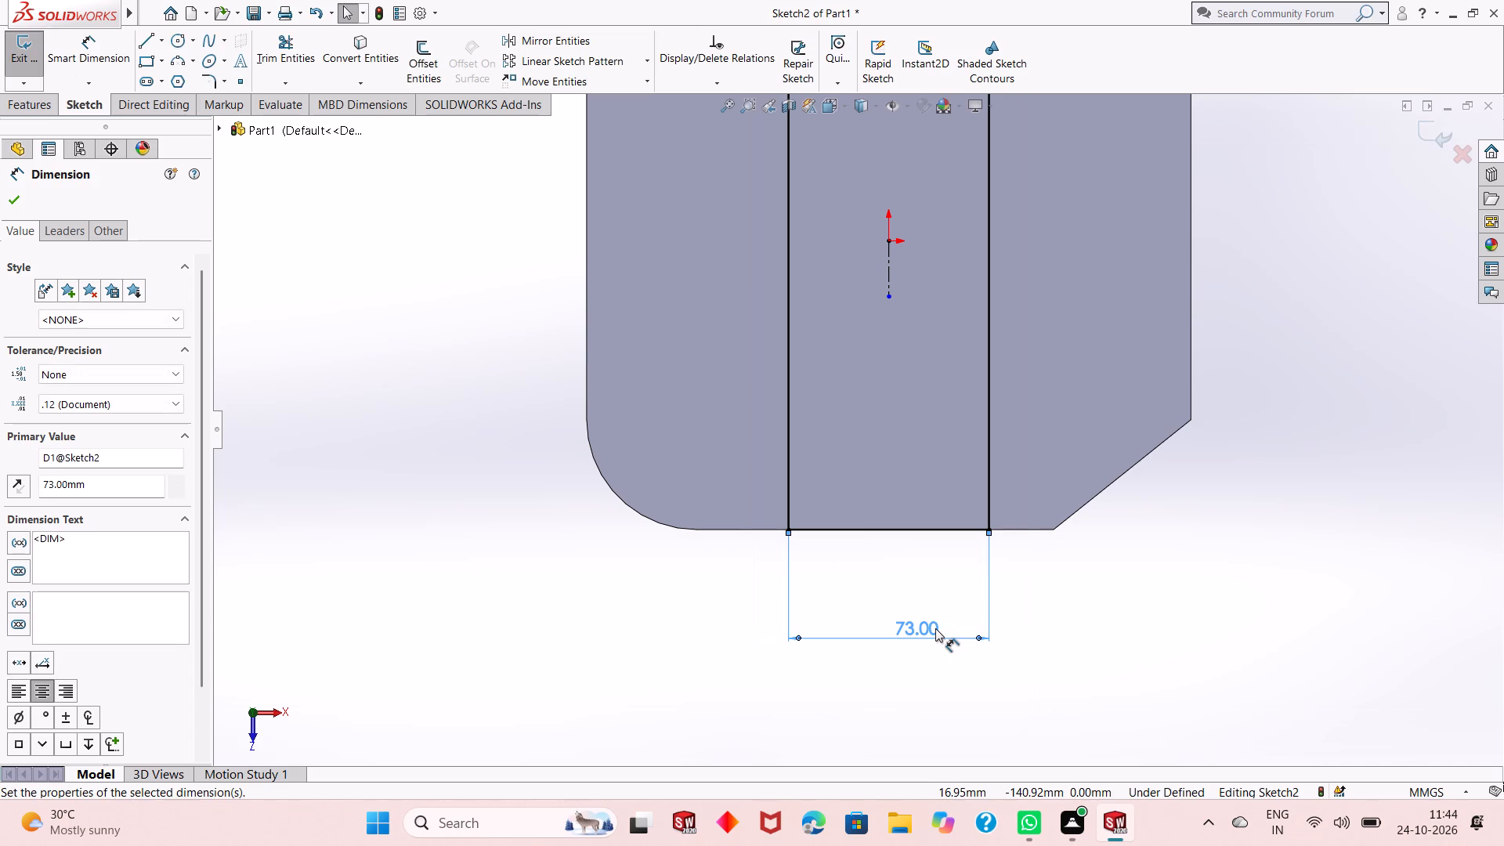
# Set the rectangle's width to 133 mm (103+30).
pyautogui.doubleClick(935, 628)
pyautogui.write('103+30')
pyautogui.press('Return')
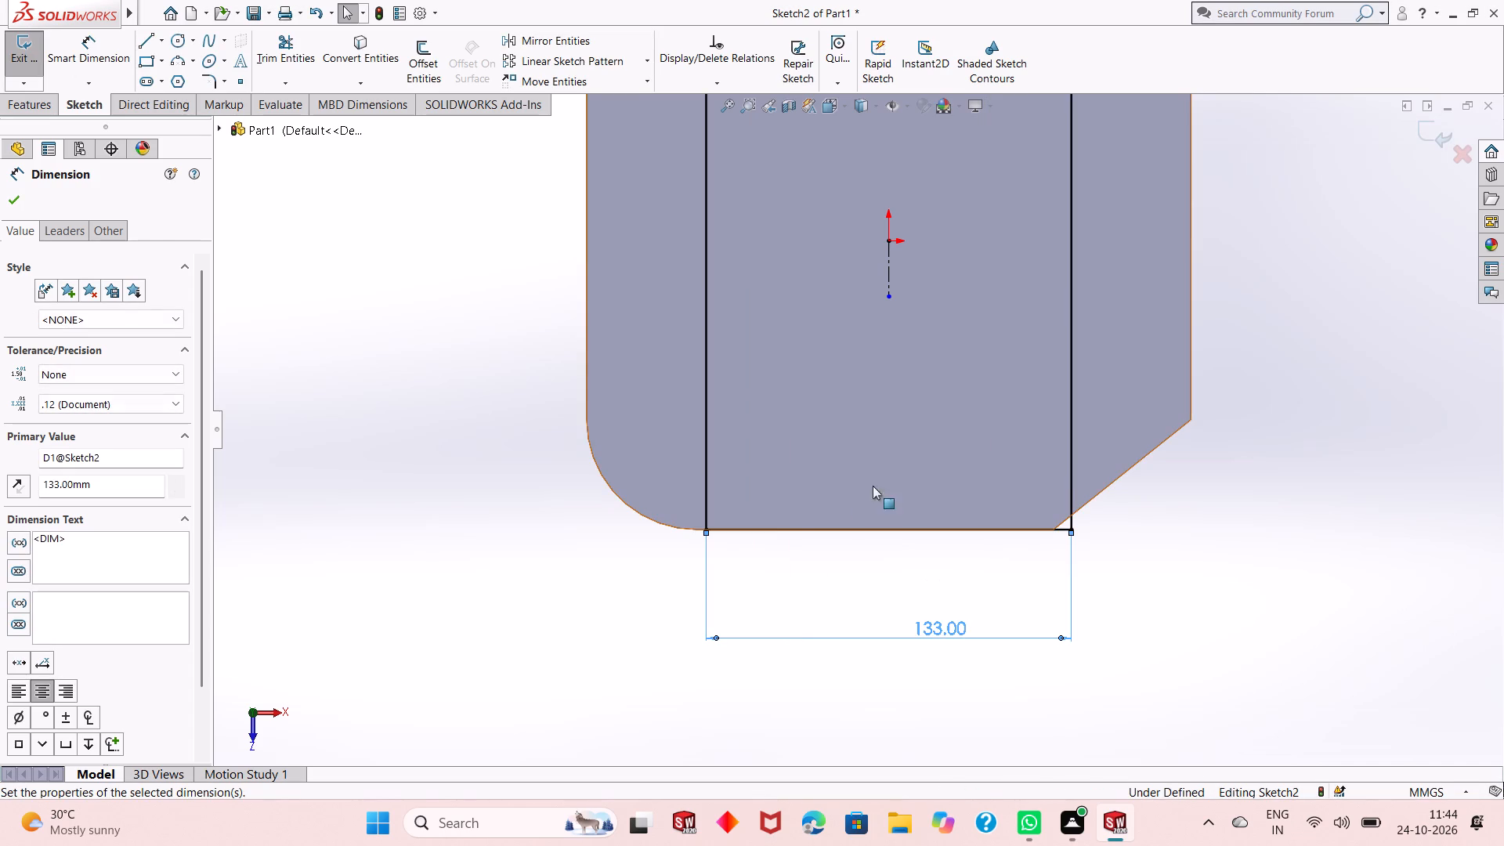
pyautogui.click(14, 197)
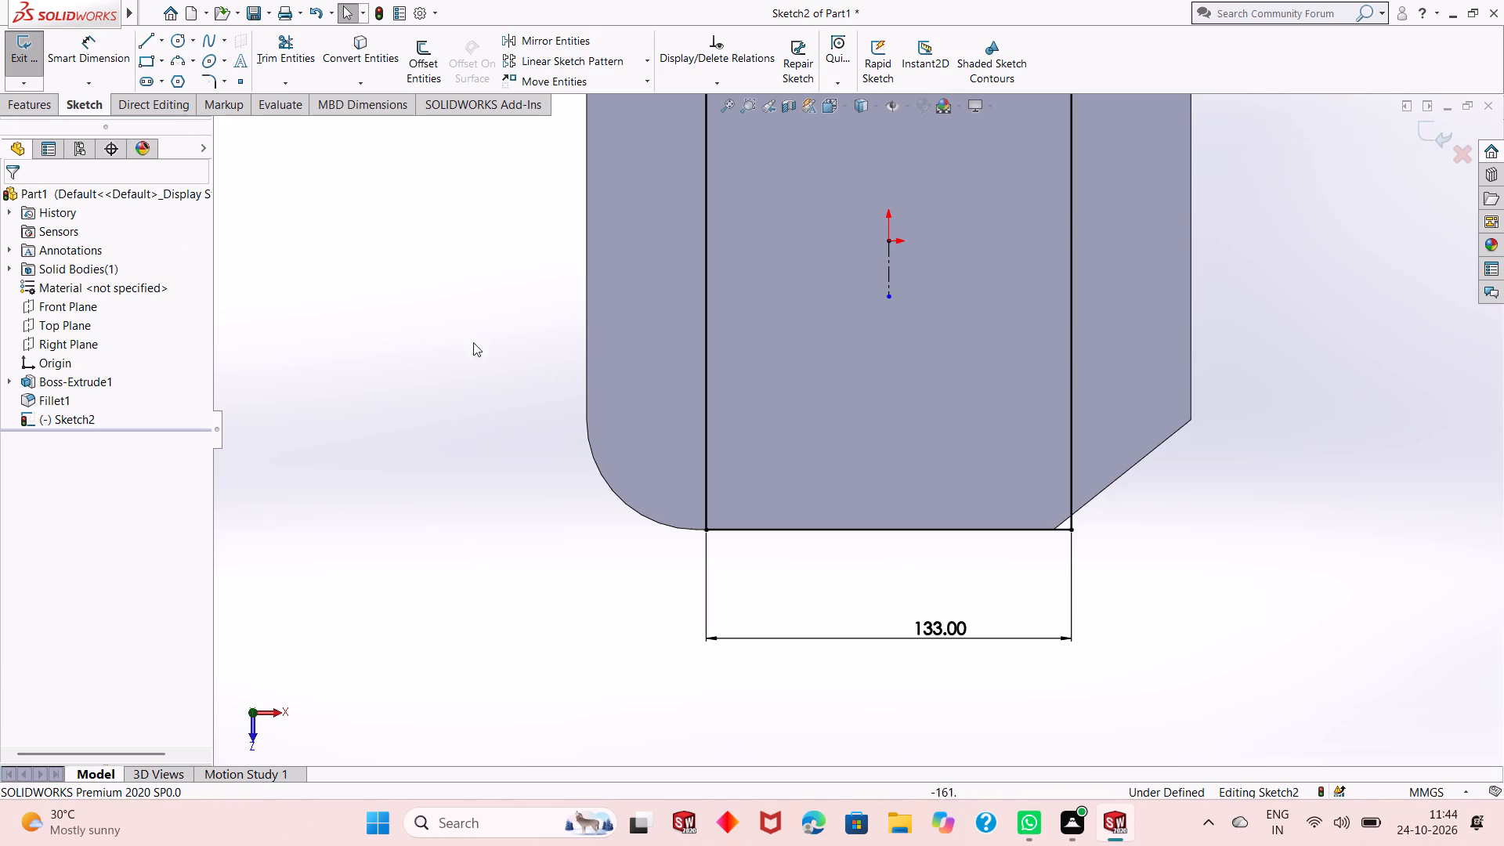
# Dimension the rectangle's vertical side nearest the plate's chamfers as 200 mm.
pyautogui.scroll(4, 909, 461)
pyautogui.scroll(-2, 901, 258)
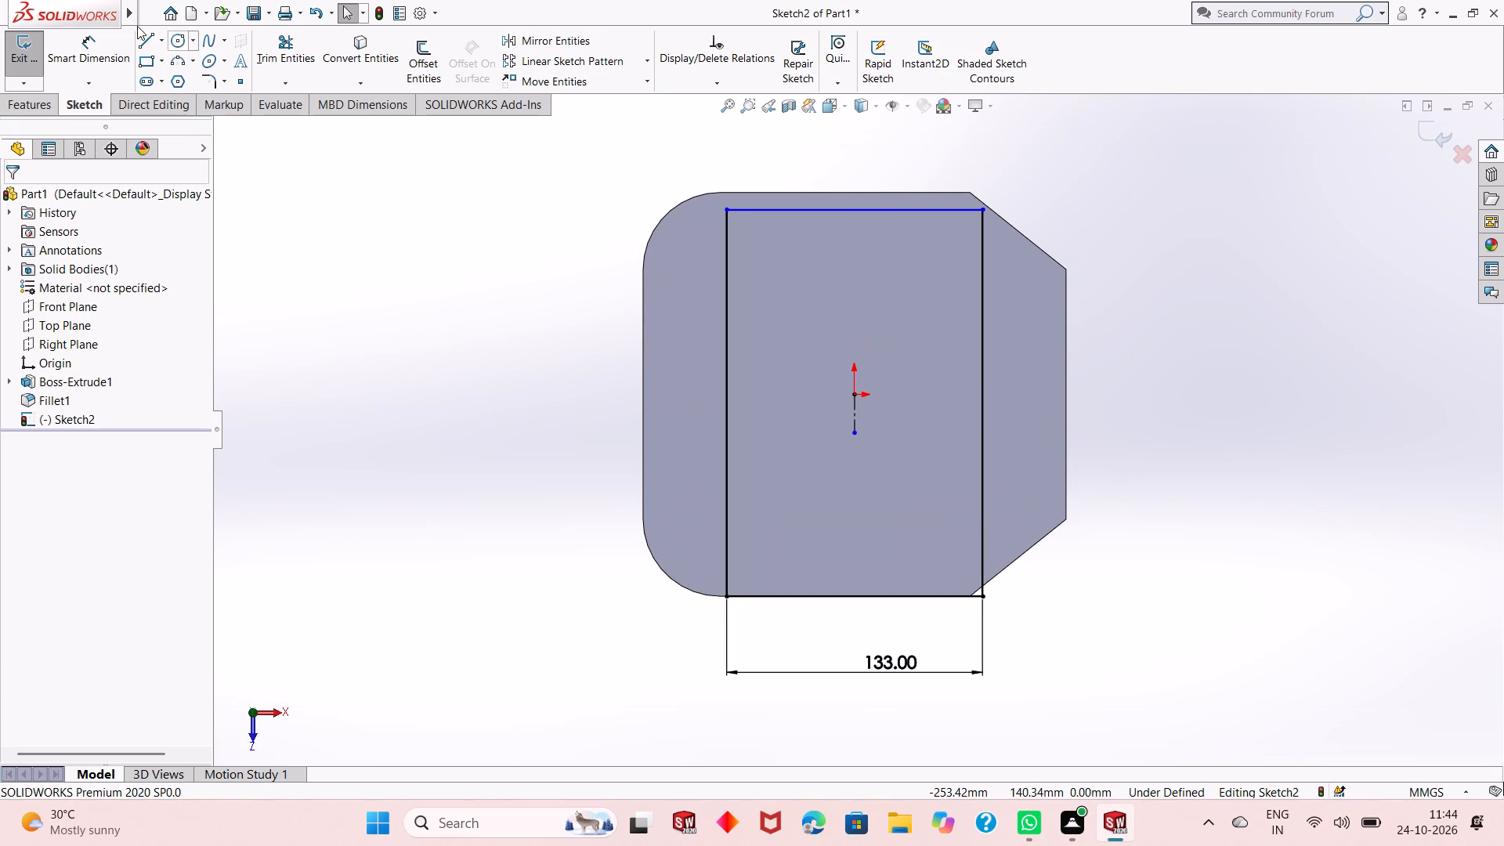
pyautogui.click(86, 52)
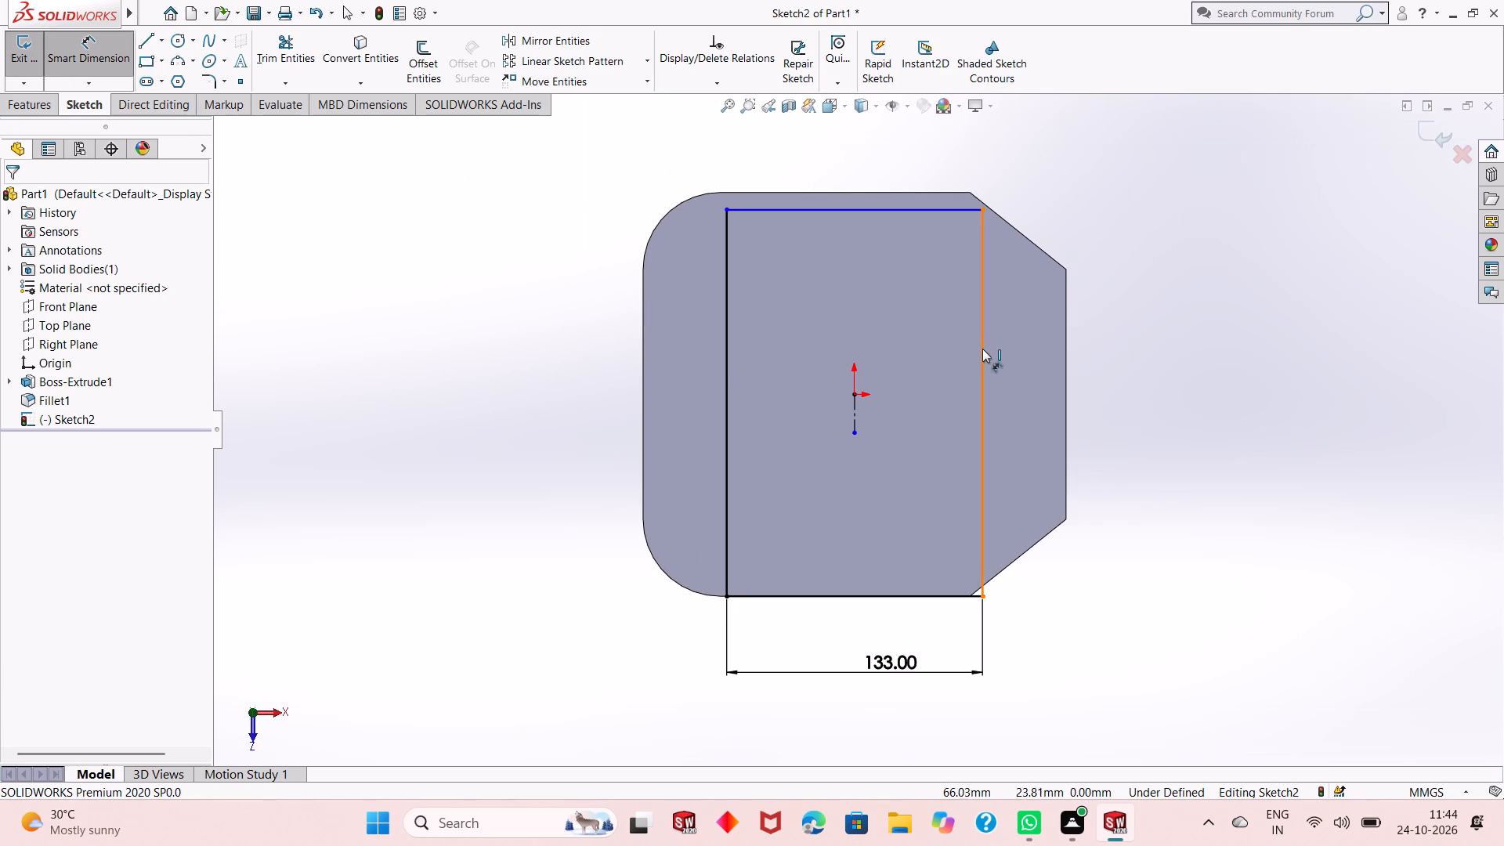
pyautogui.click(982, 349)
pyautogui.click(1217, 323)
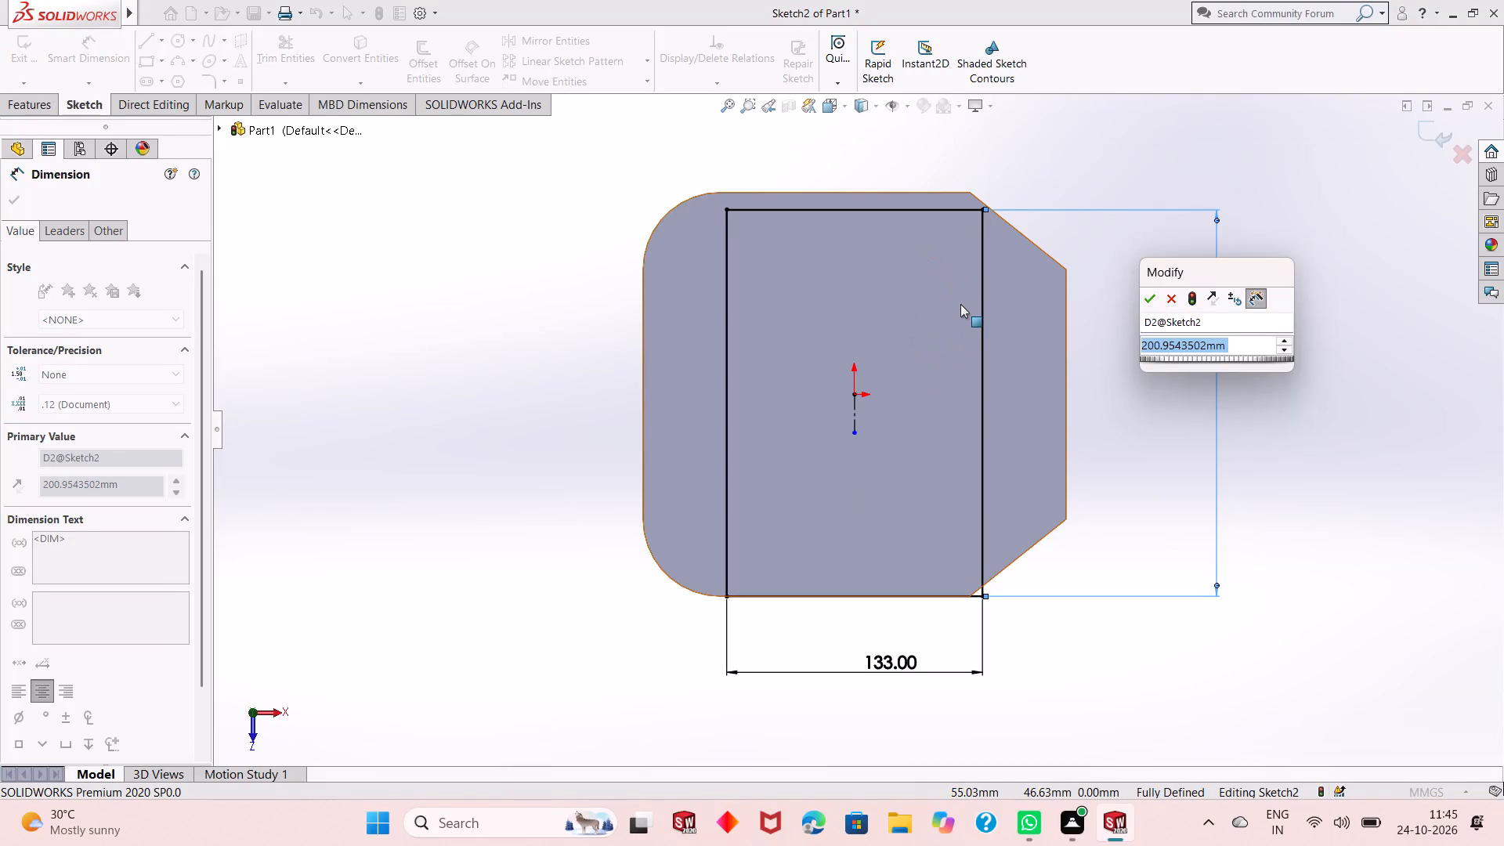
pyautogui.write('200')
pyautogui.press('Return')
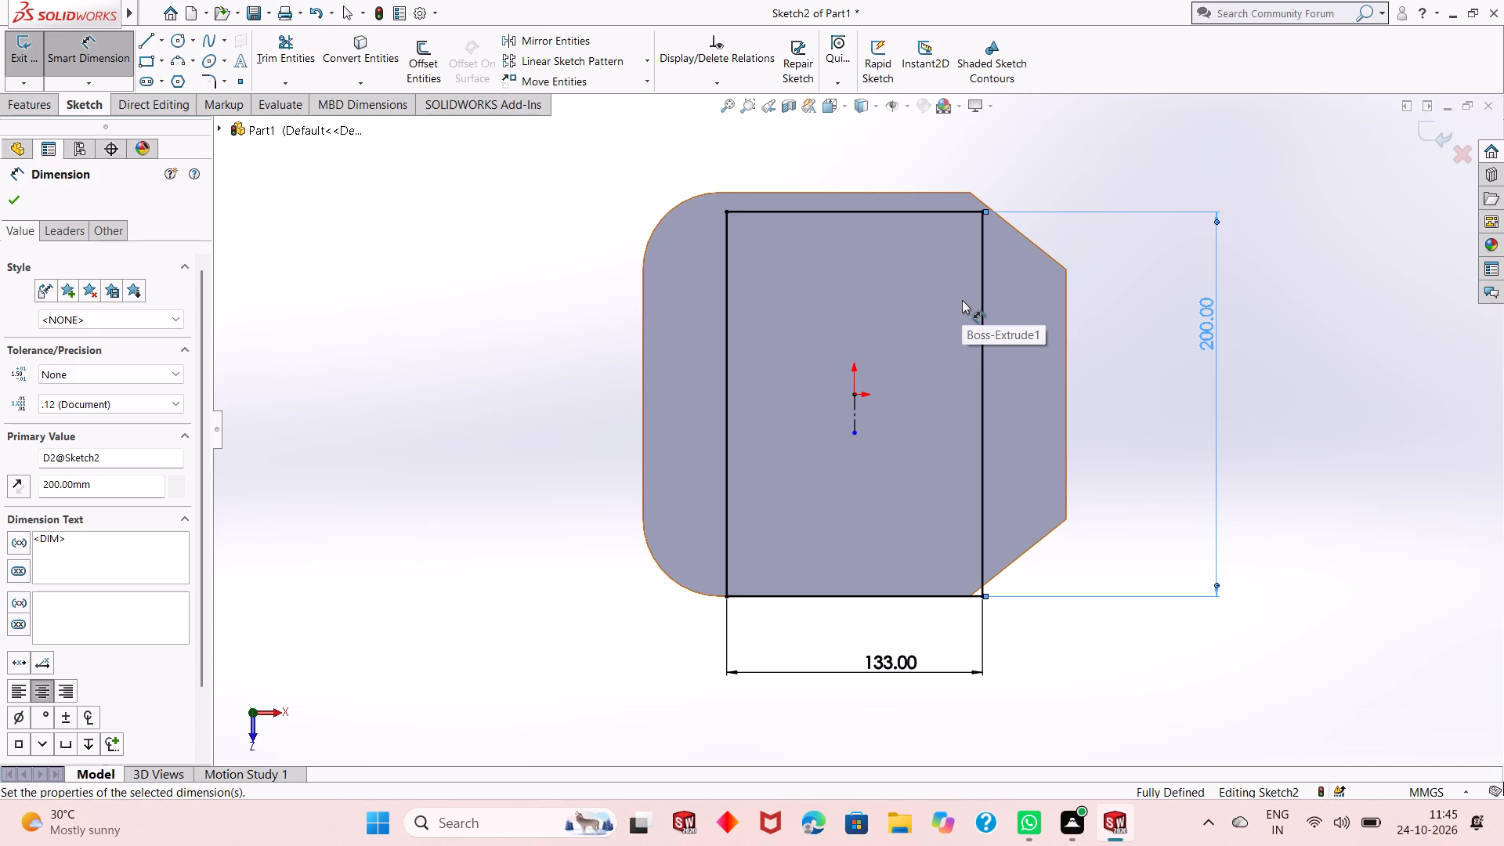
pyautogui.click(9, 204)
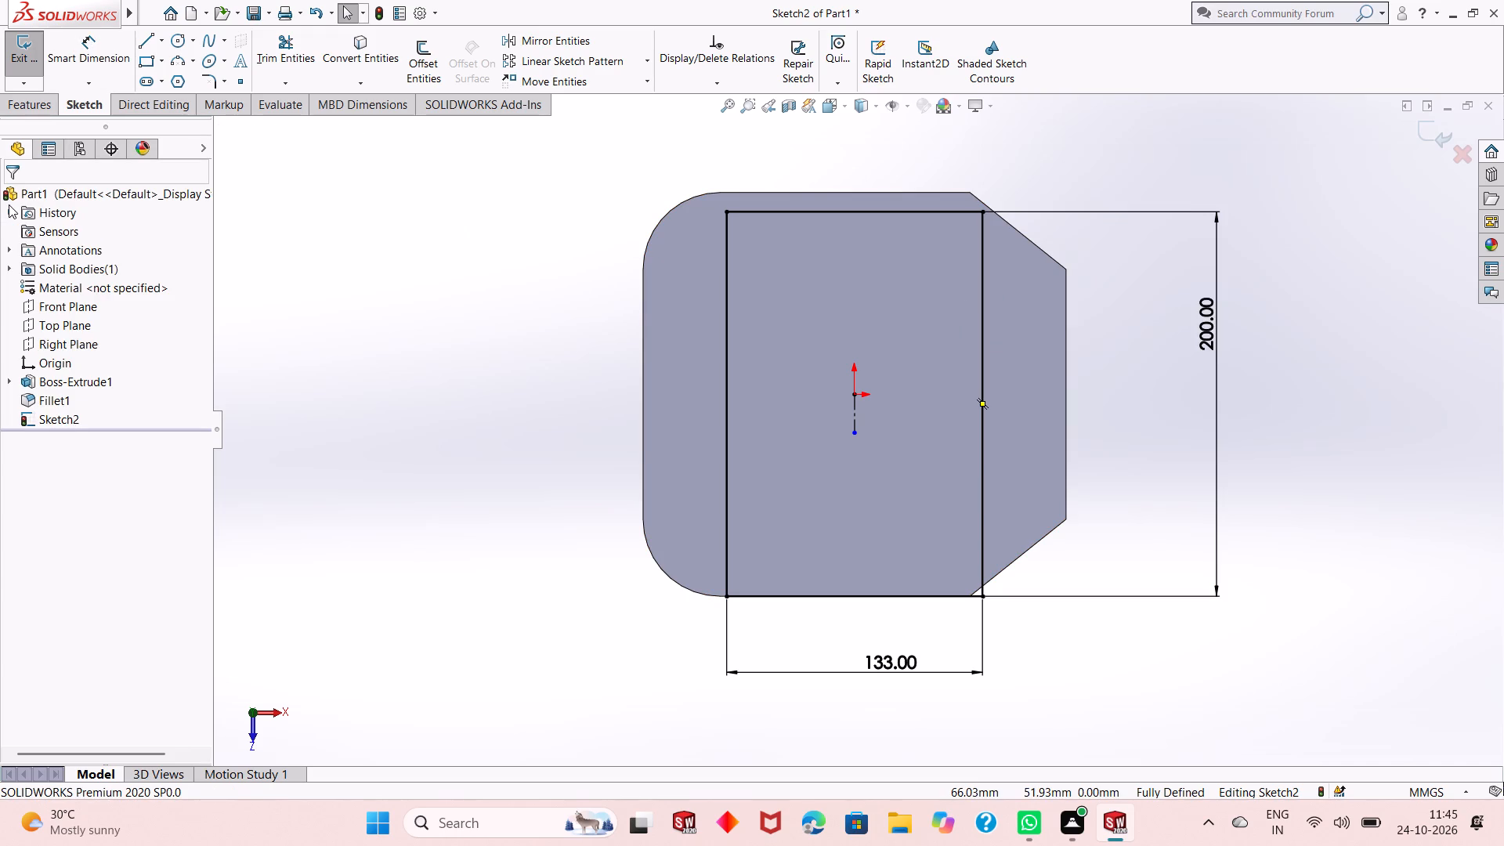
# Extrude the rectangle as a blind, merged boss 161 mm (191-30) deep from the plate's top face.
pyautogui.click(32, 116)
pyautogui.click(33, 112)
pyautogui.click(32, 84)
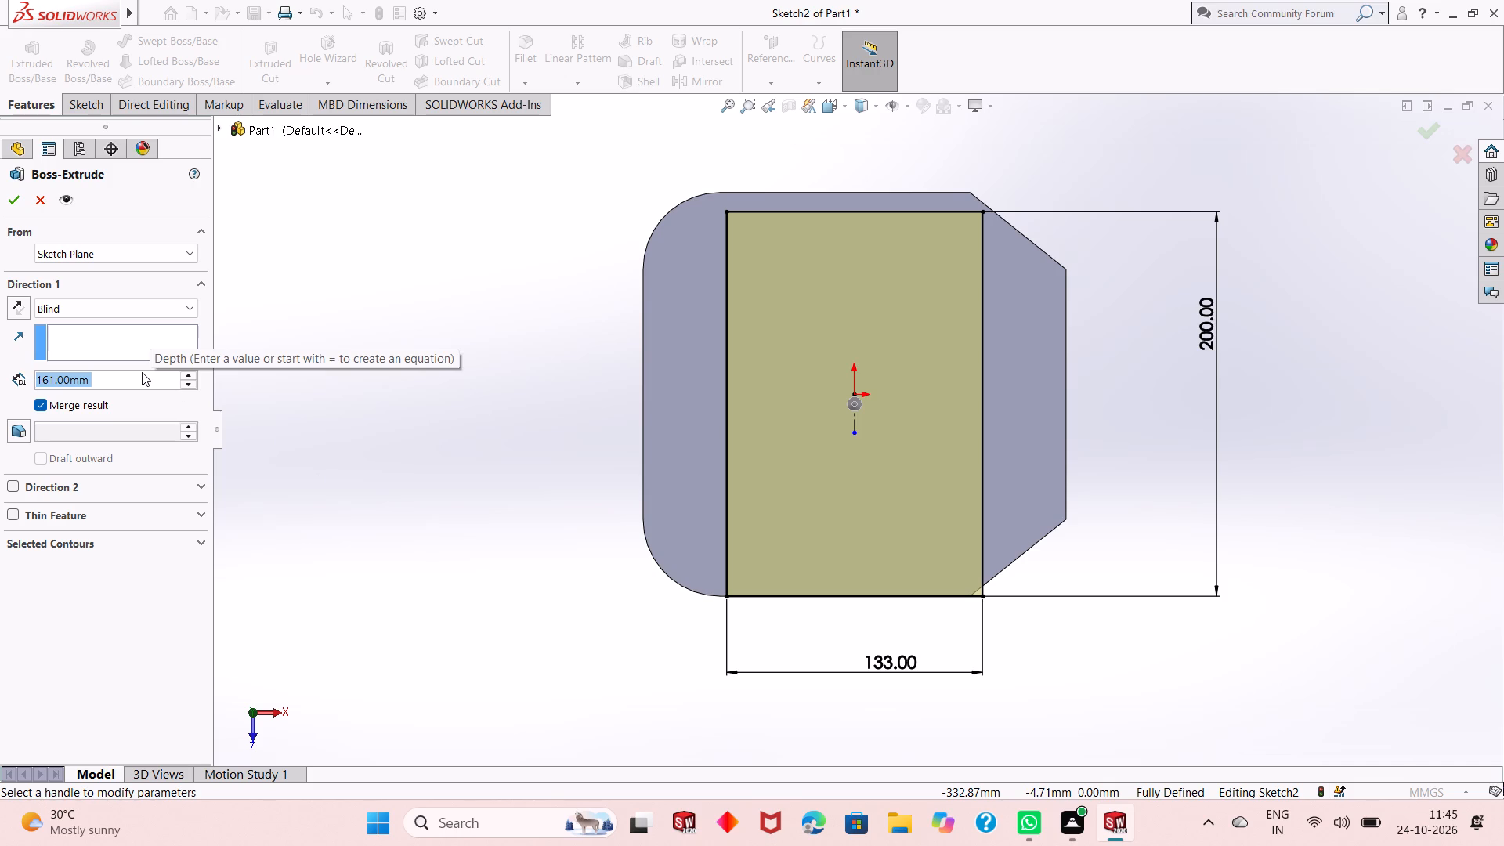
pyautogui.write('19')
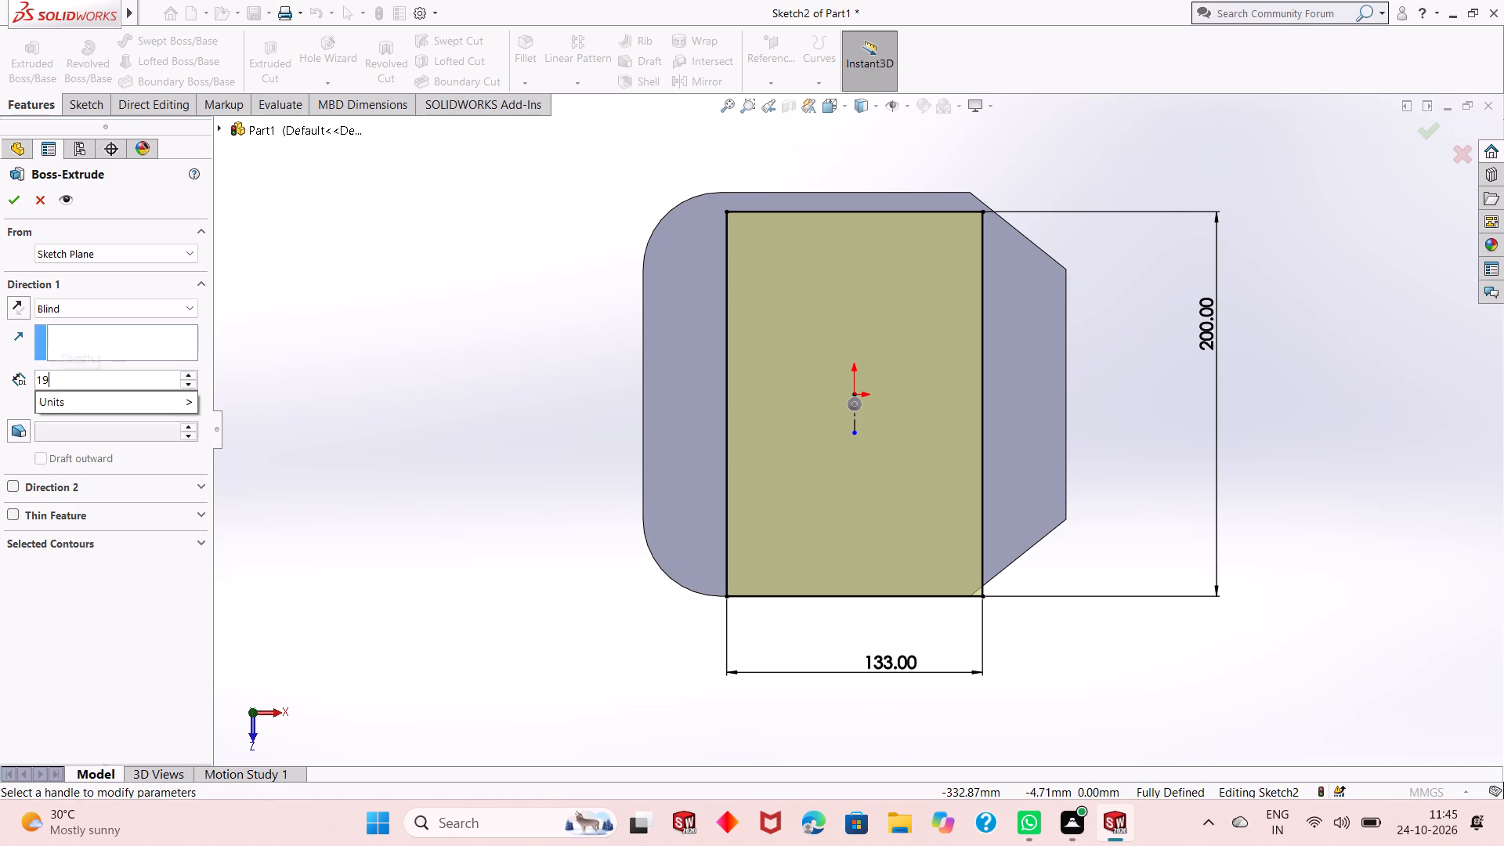
pyautogui.write('1-30')
pyautogui.press('Return')
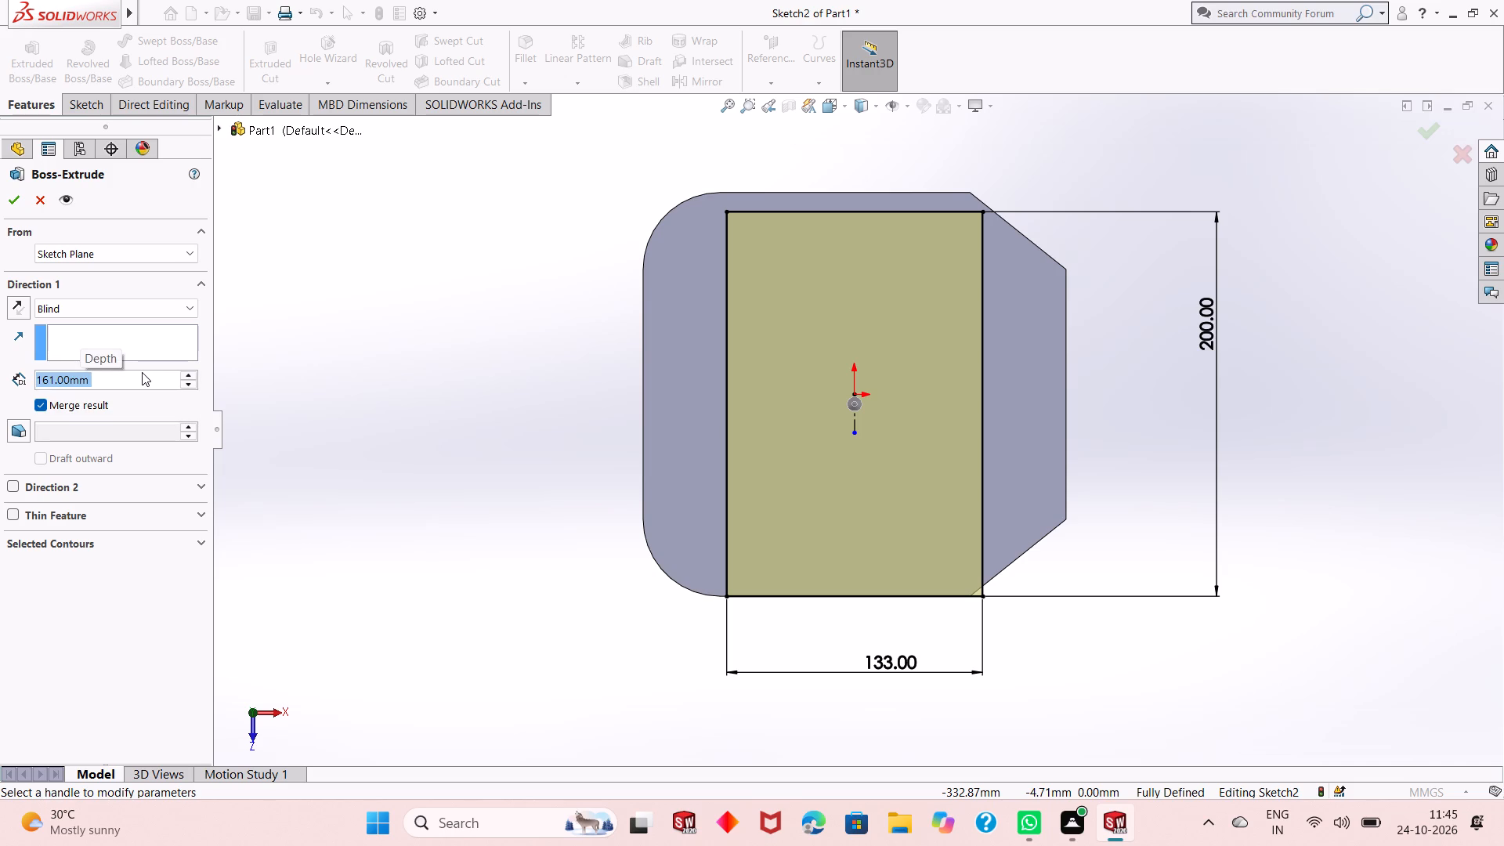
pyautogui.press('Return')
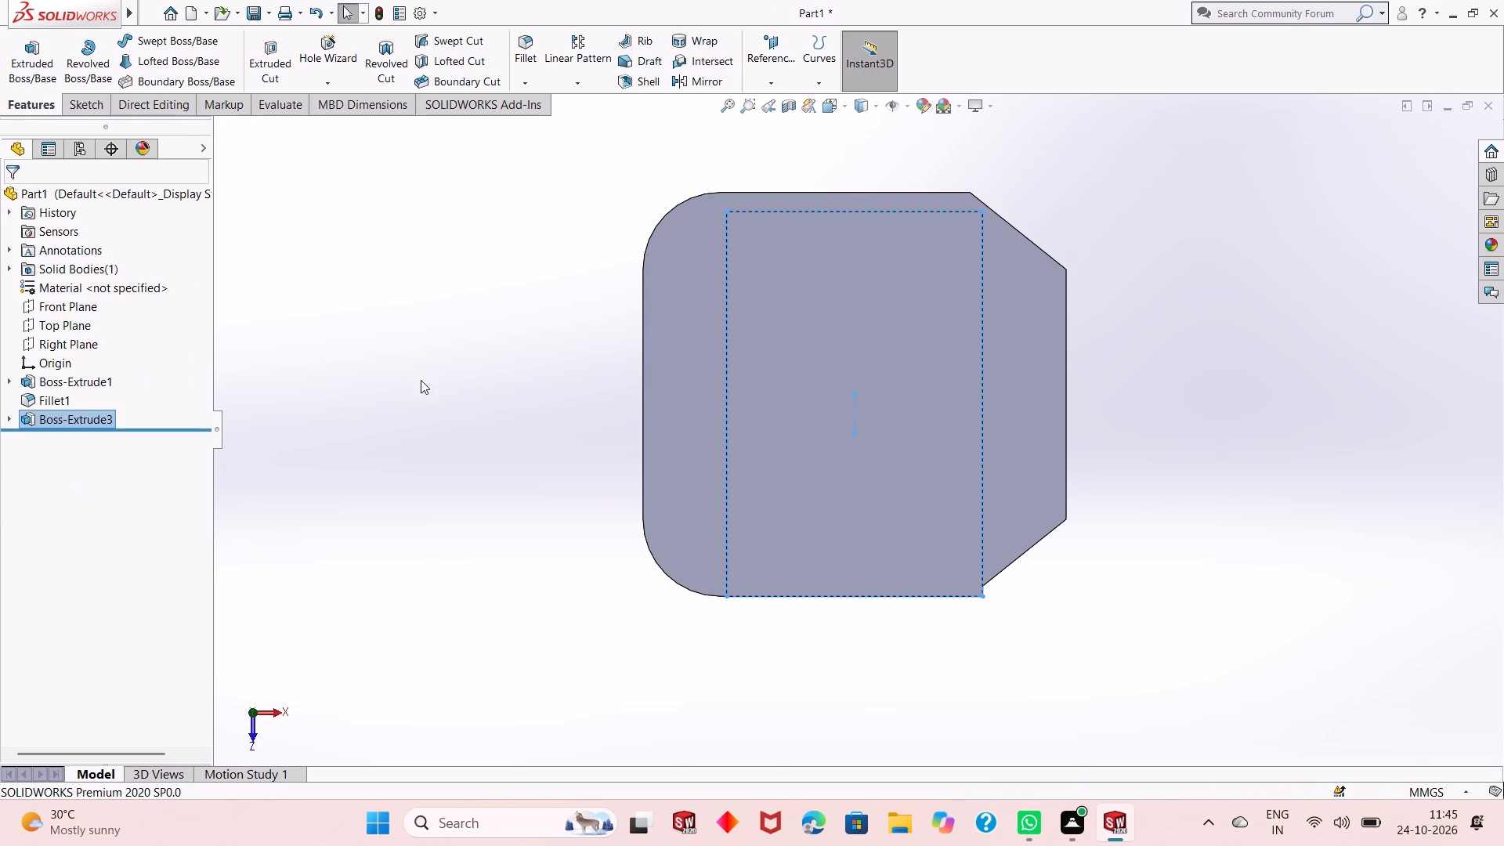
pyautogui.click(544, 387)
# Fillet three of the upper block's four vertical edges at 25 mm, leaving the rear edge on the plate's chamfered side sharp.
pyautogui.moveTo(855, 446); pyautogui.dragTo(865, 286, button='middle')
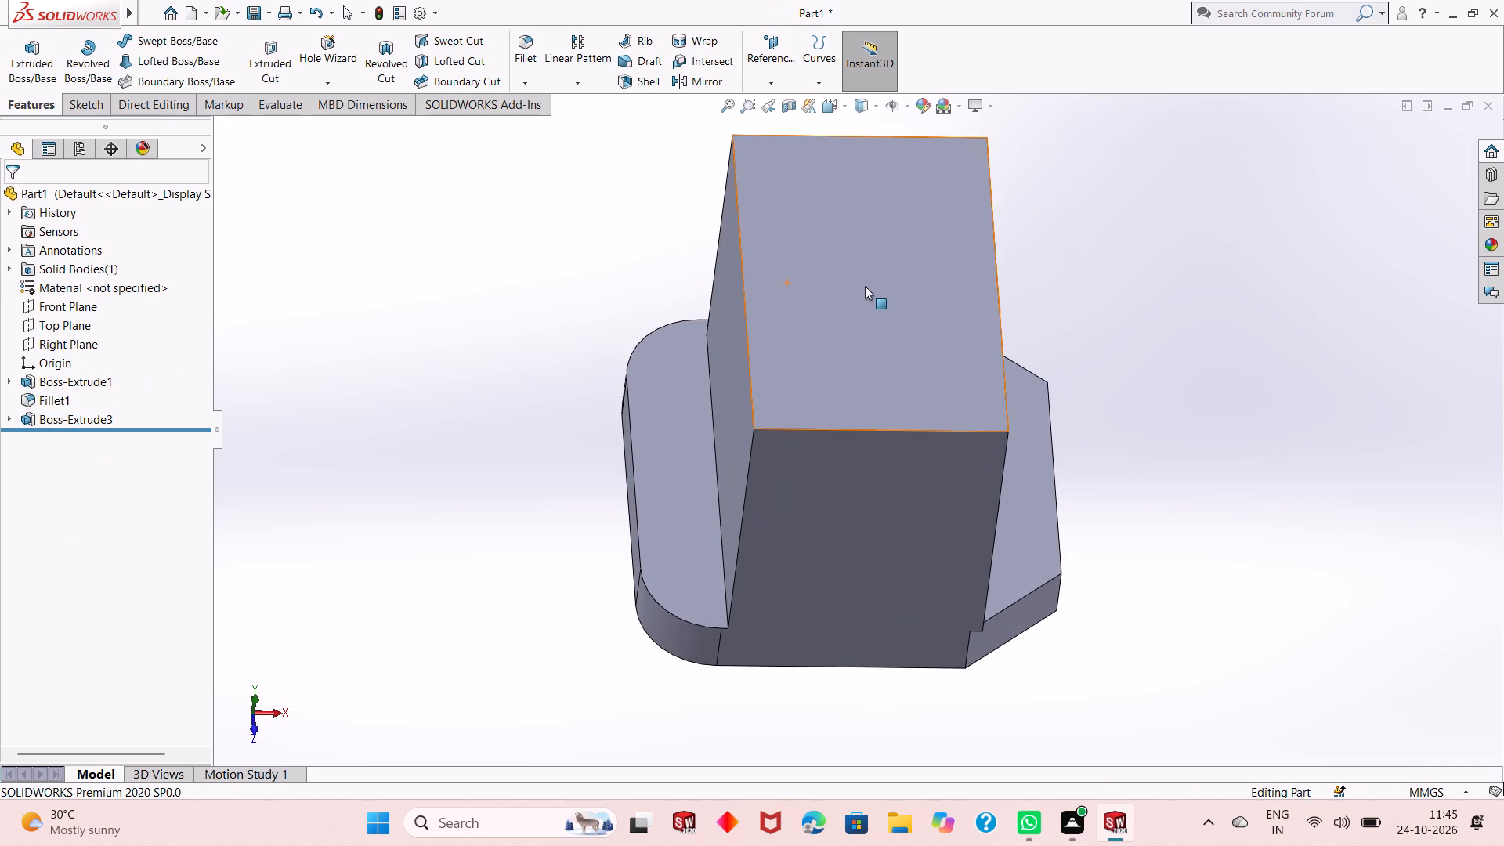
pyautogui.scroll(2, 844, 499)
pyautogui.moveTo(859, 528); pyautogui.dragTo(859, 420, button='middle')
pyautogui.moveTo(865, 359); pyautogui.dragTo(830, 376, button='middle')
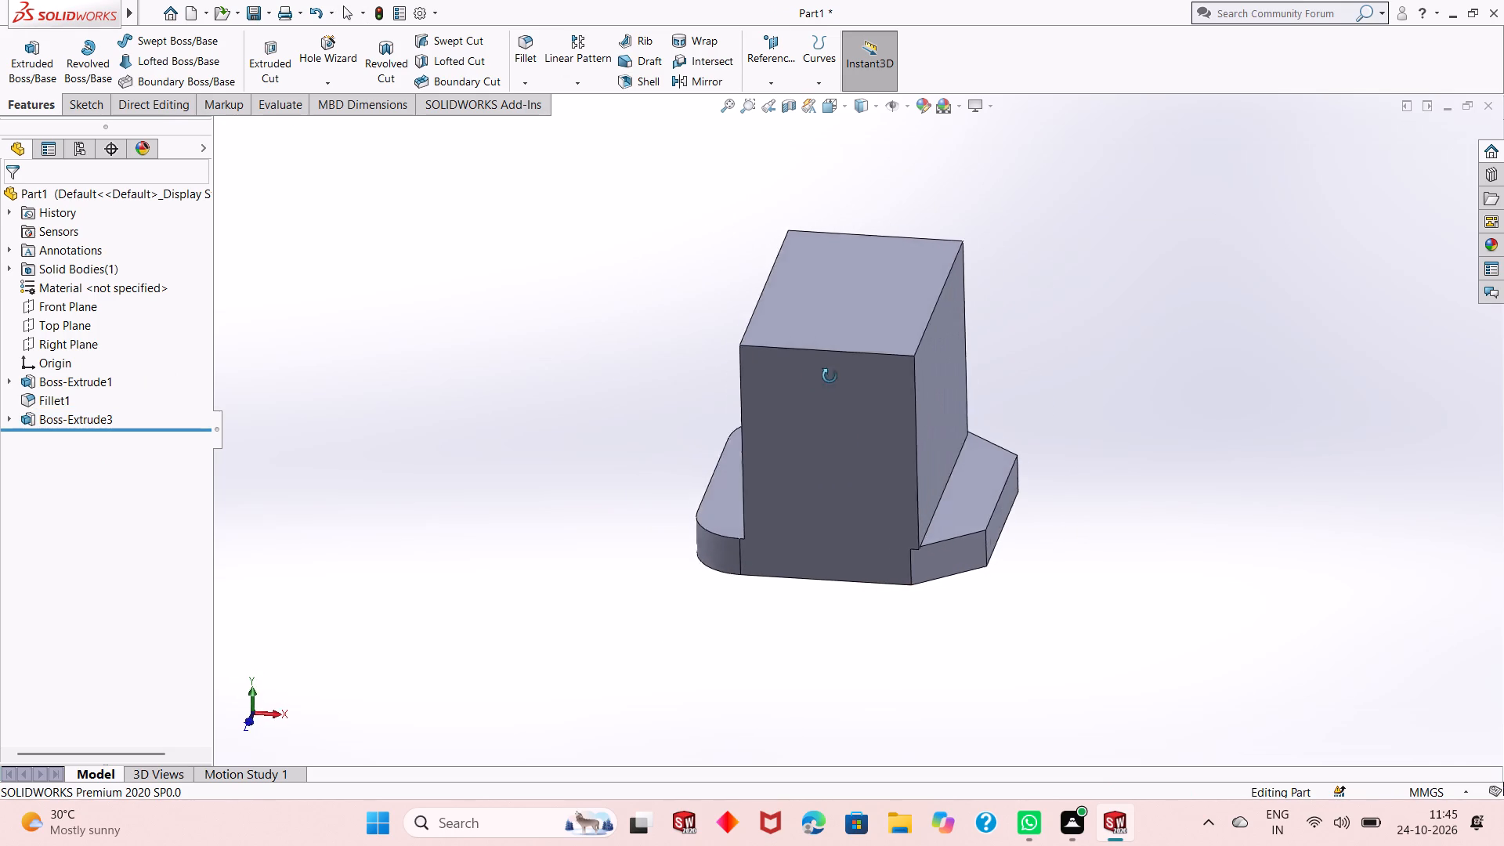
pyautogui.moveTo(830, 376); pyautogui.dragTo(945, 286, button='middle')
pyautogui.scroll(-2, 895, 442)
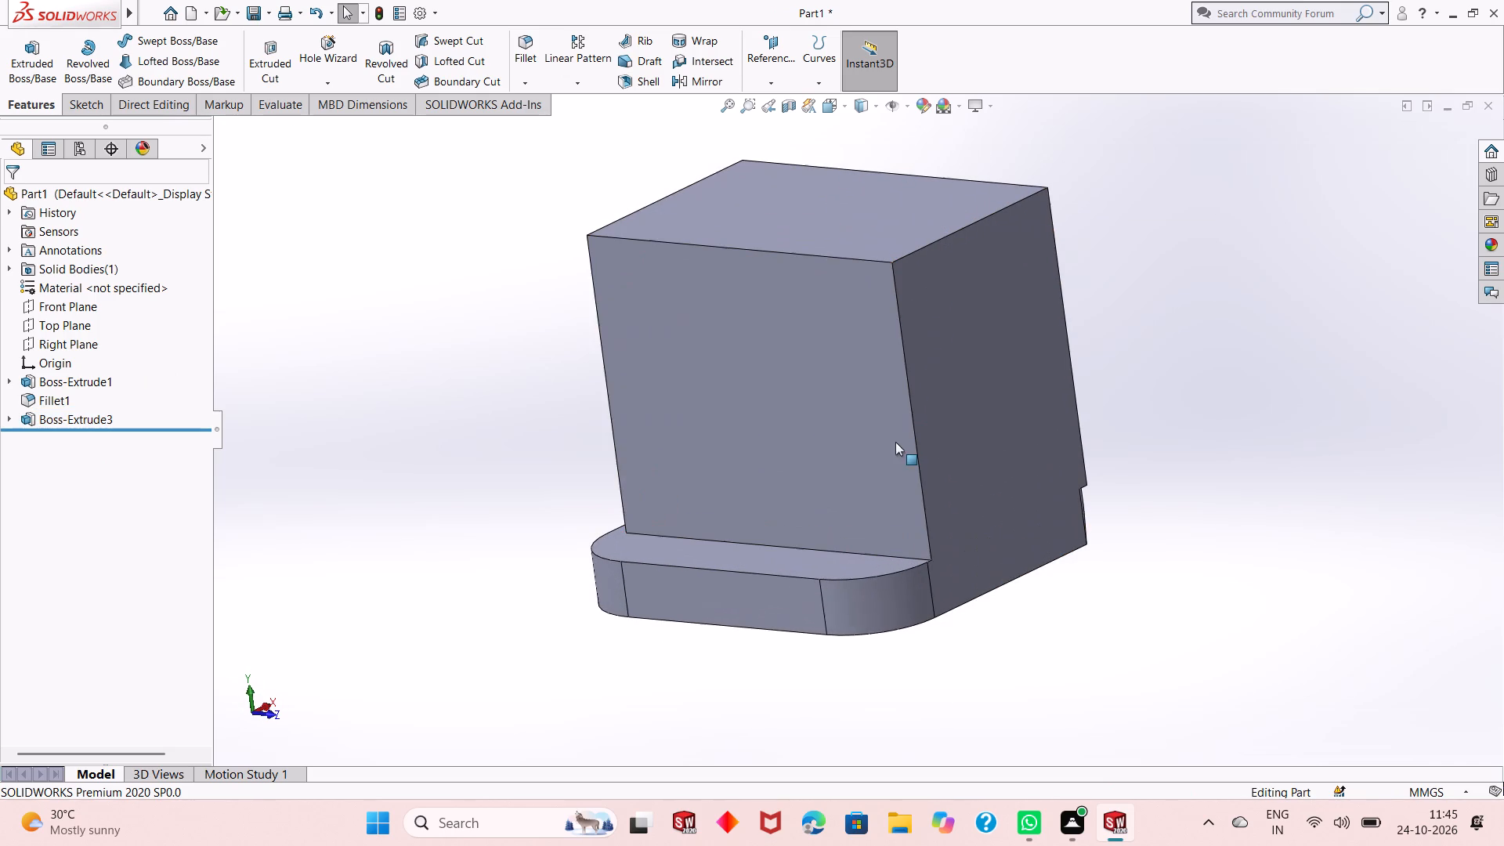
pyautogui.click(519, 60)
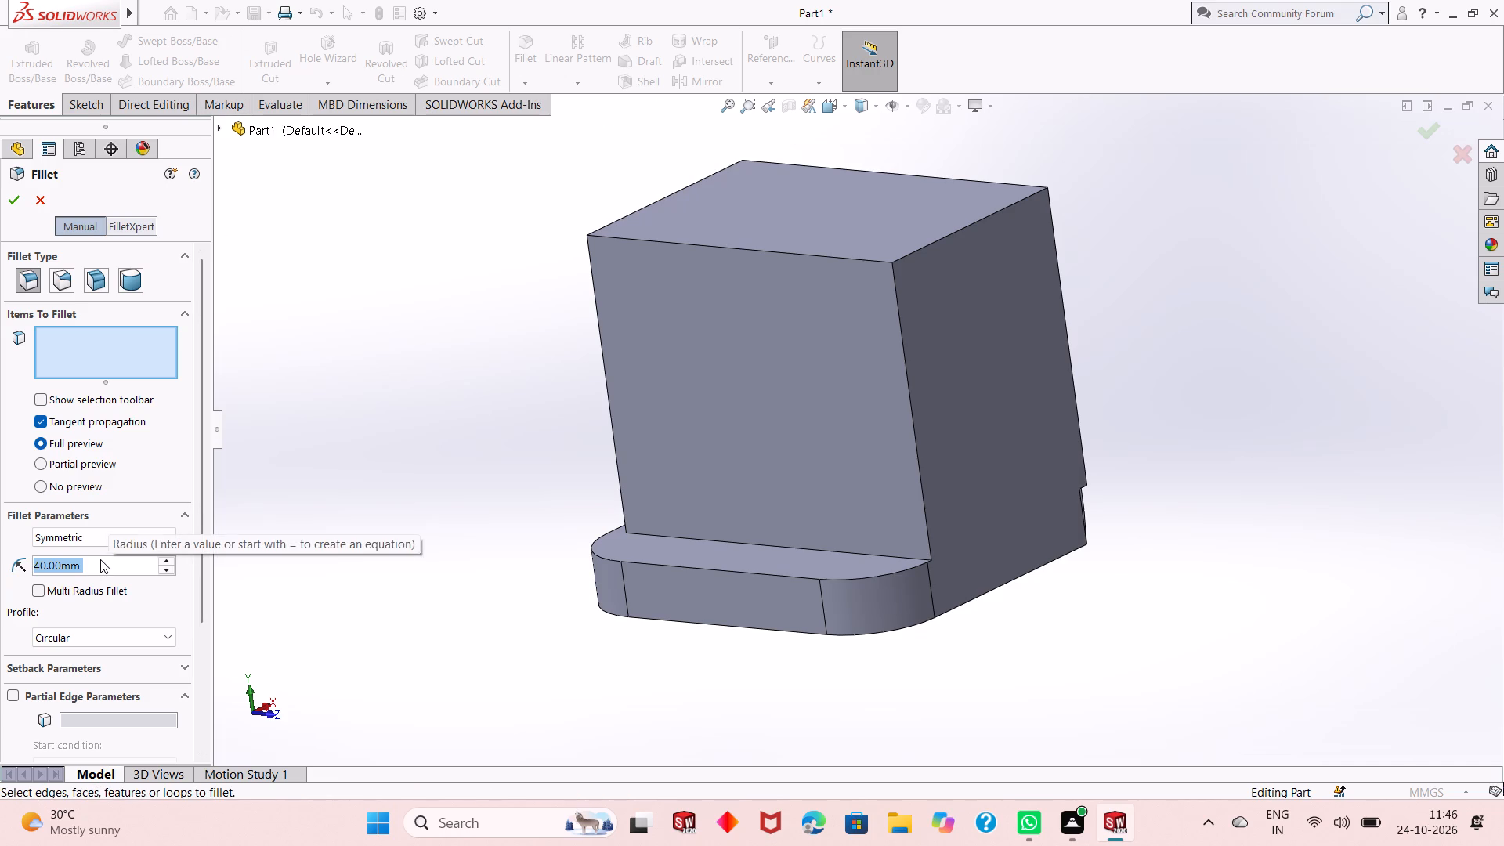
pyautogui.write('25')
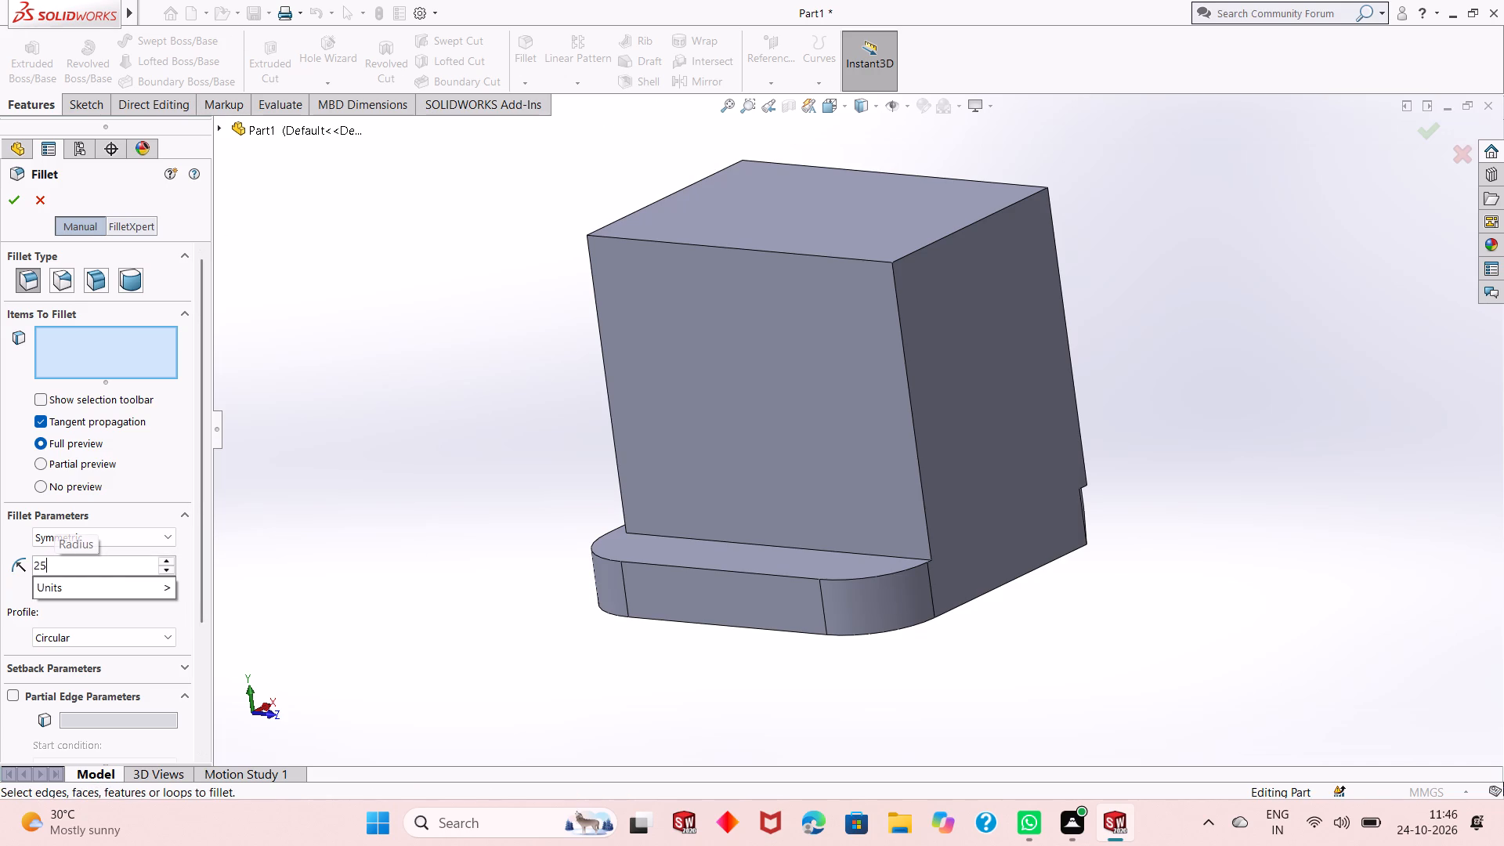
pyautogui.press('Return')
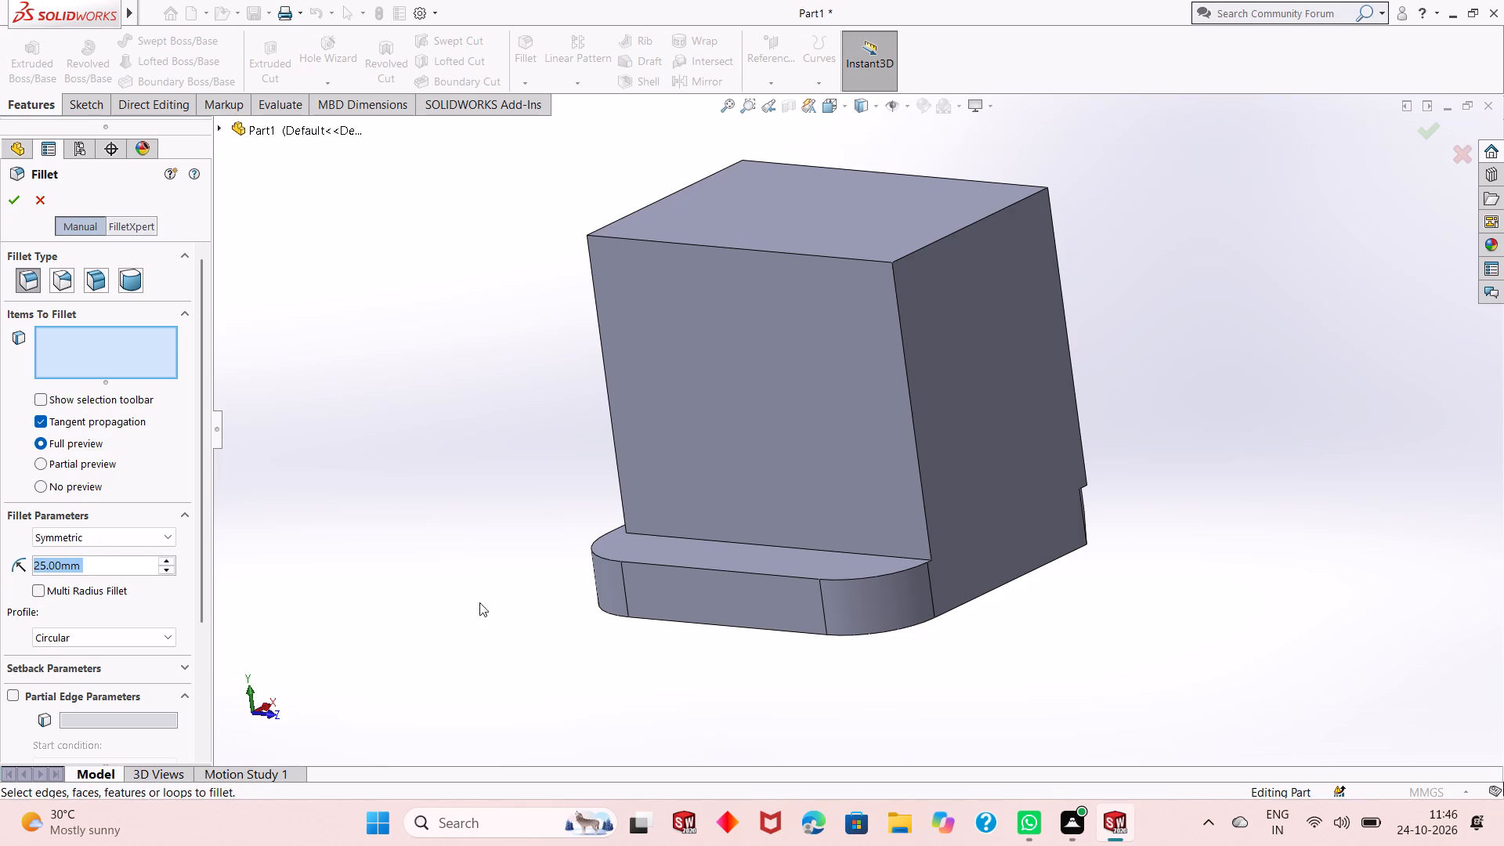
pyautogui.moveTo(877, 391); pyautogui.dragTo(798, 552, button='middle')
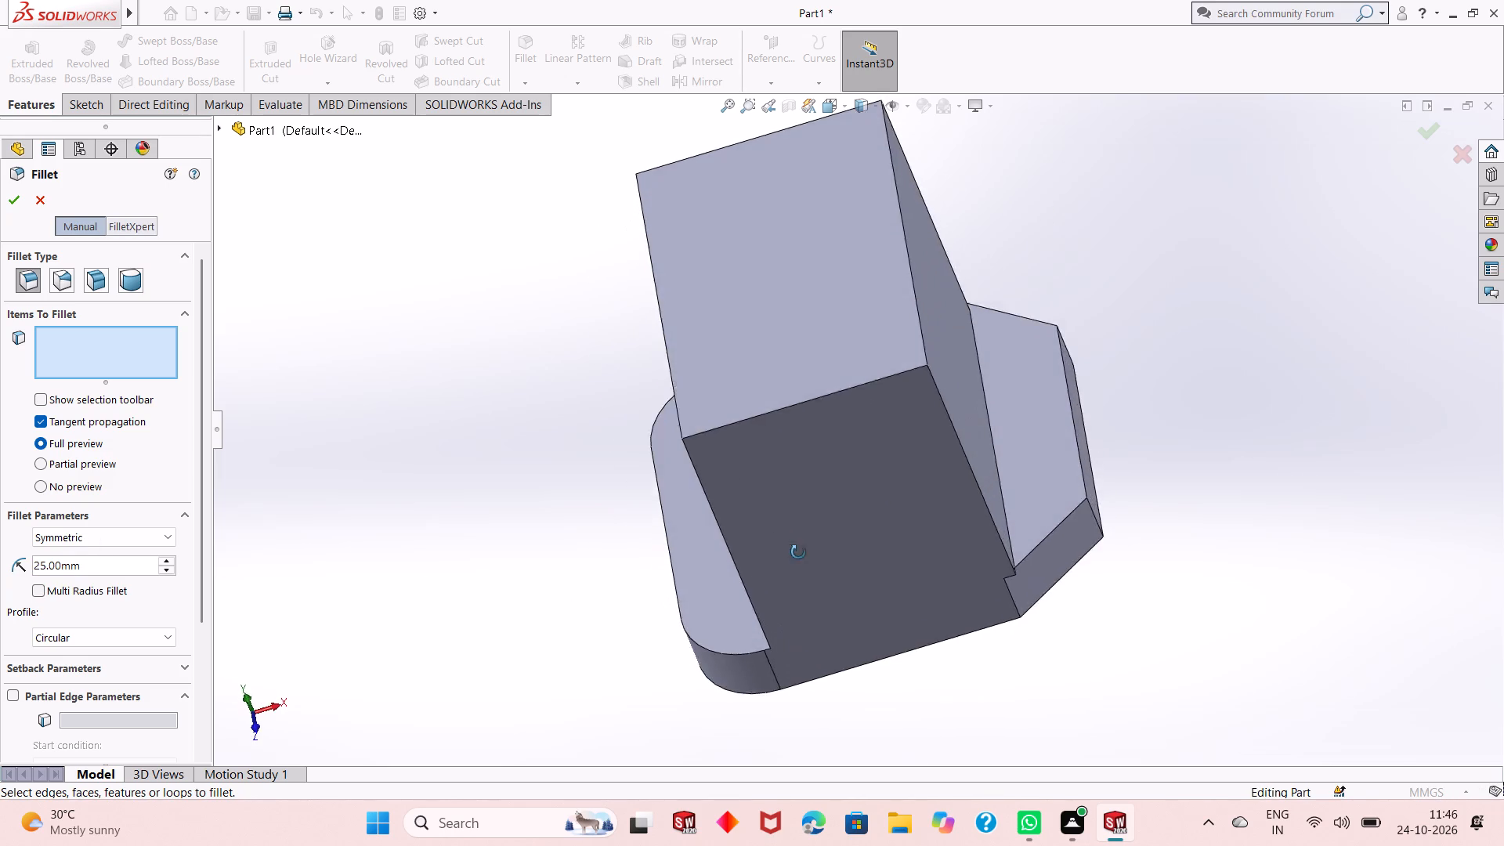
pyautogui.moveTo(798, 552); pyautogui.dragTo(828, 674, button='middle')
pyautogui.scroll(2, 864, 636)
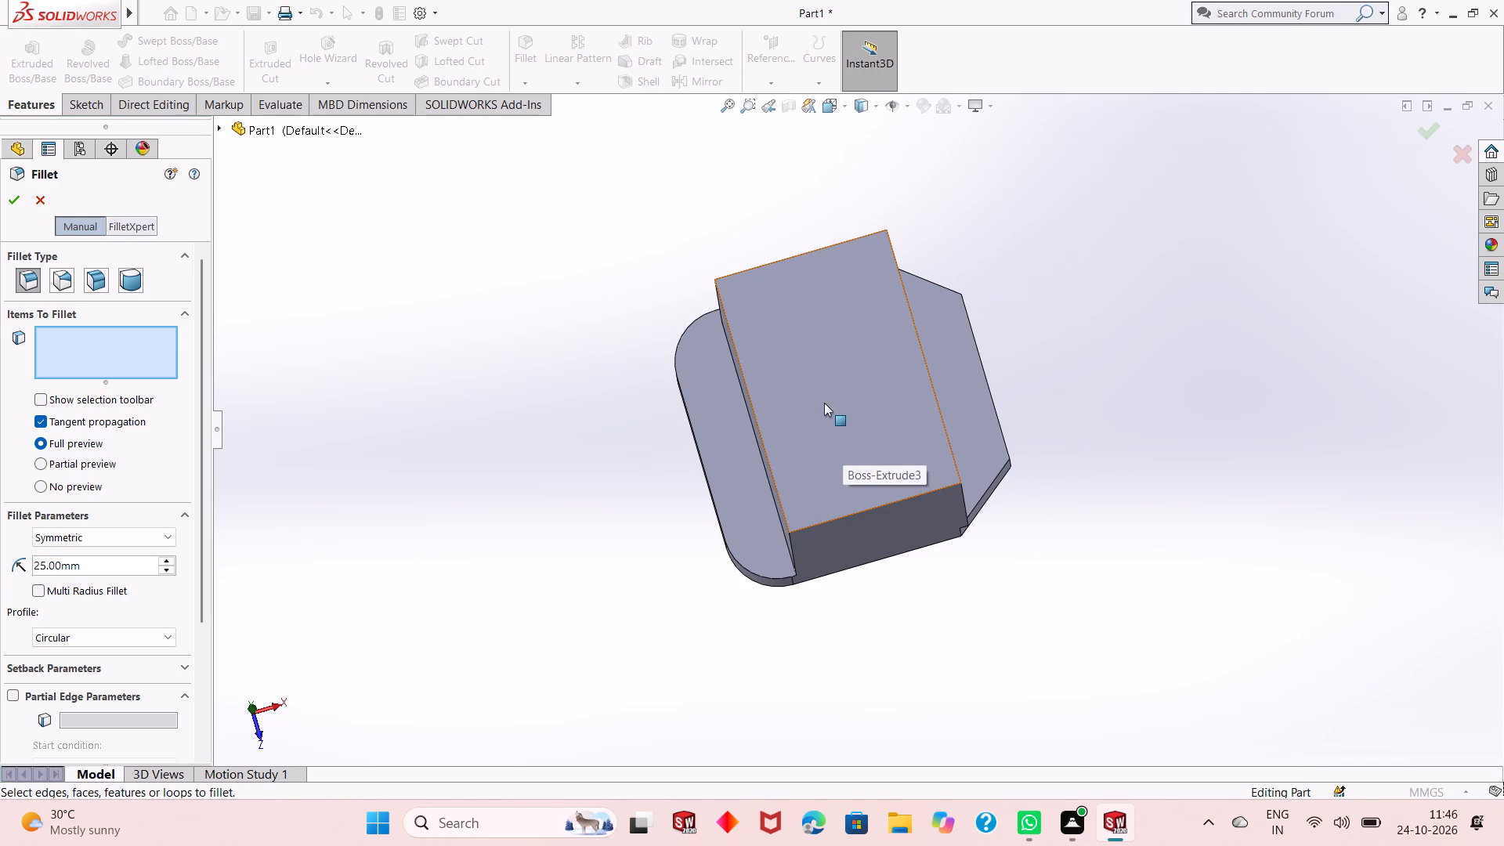
pyautogui.middleClick(733, 297)
pyautogui.moveTo(739, 294); pyautogui.dragTo(746, 308, button='middle')
pyautogui.moveTo(753, 314); pyautogui.dragTo(802, 360, button='middle')
pyautogui.click(758, 314)
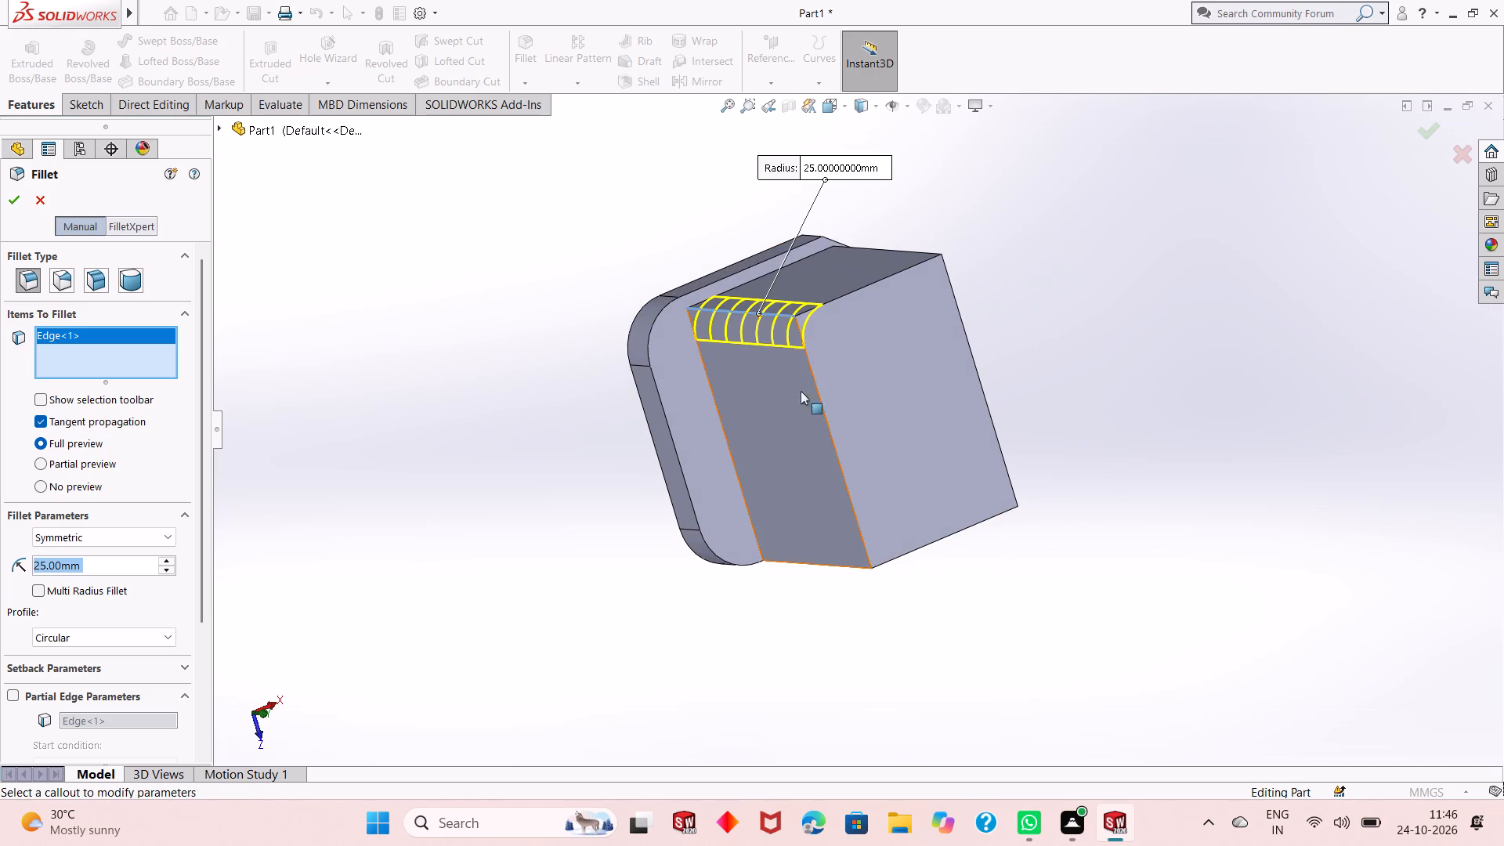
pyautogui.scroll(1, 821, 411)
pyautogui.moveTo(864, 493); pyautogui.dragTo(840, 284, button='middle')
pyautogui.scroll(-3, 806, 521)
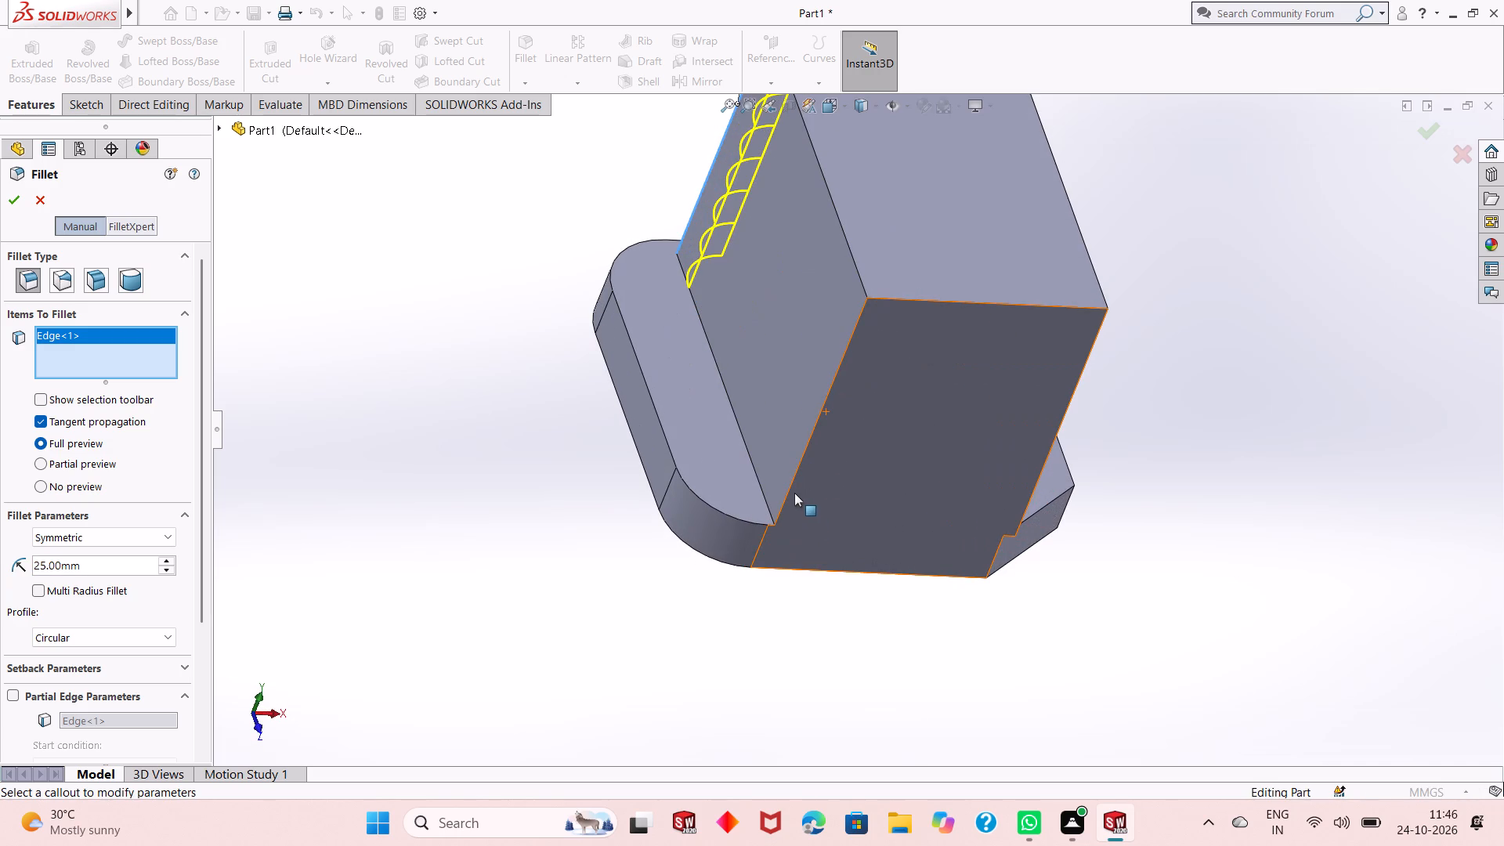
pyautogui.click(792, 482)
pyautogui.moveTo(1005, 566); pyautogui.dragTo(970, 515, button='middle')
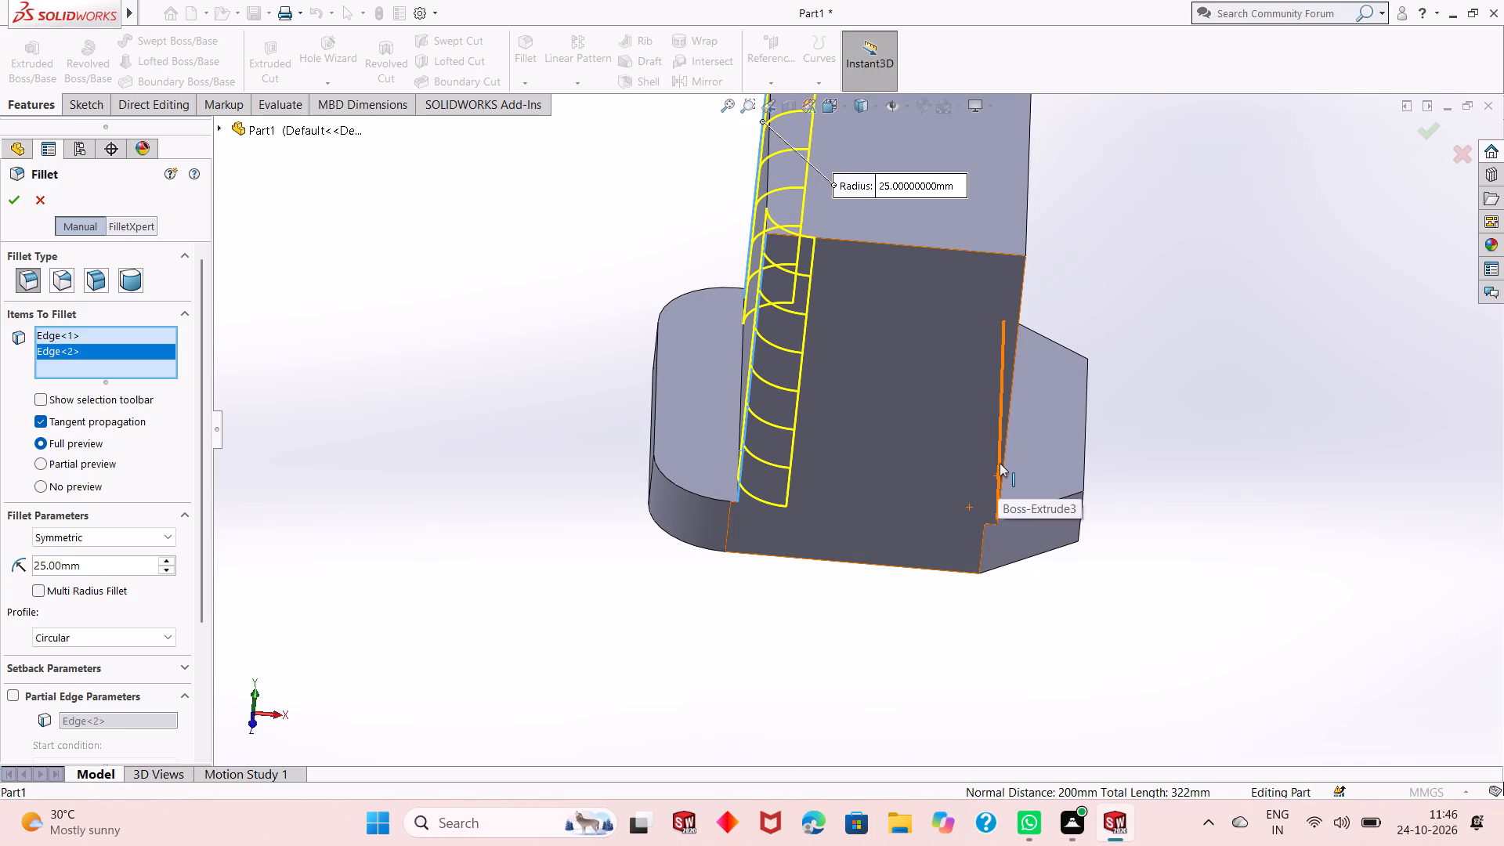
pyautogui.click(1024, 287)
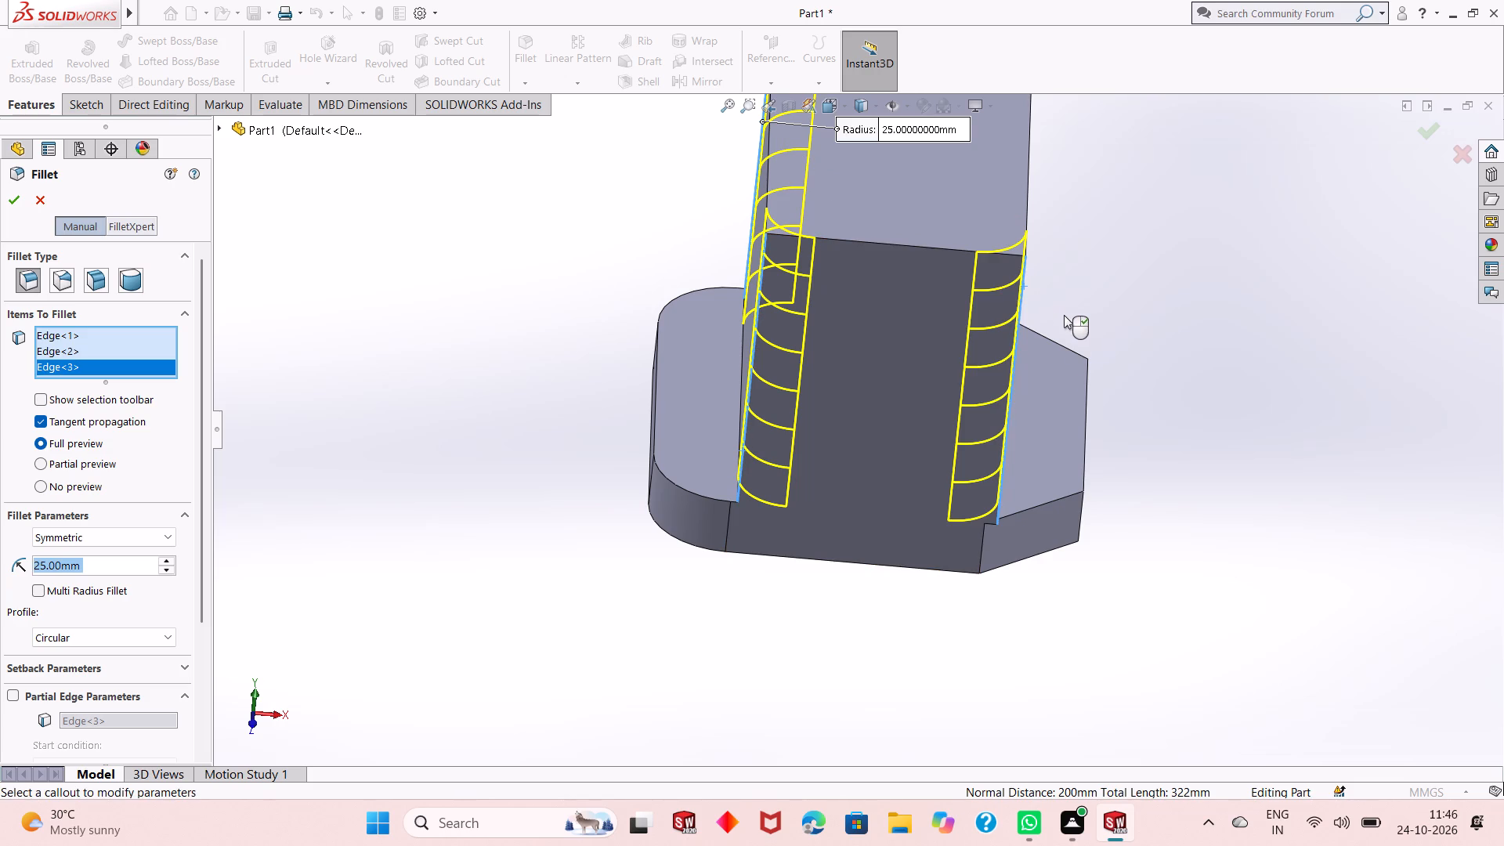
pyautogui.moveTo(1090, 572); pyautogui.dragTo(1079, 508, button='middle')
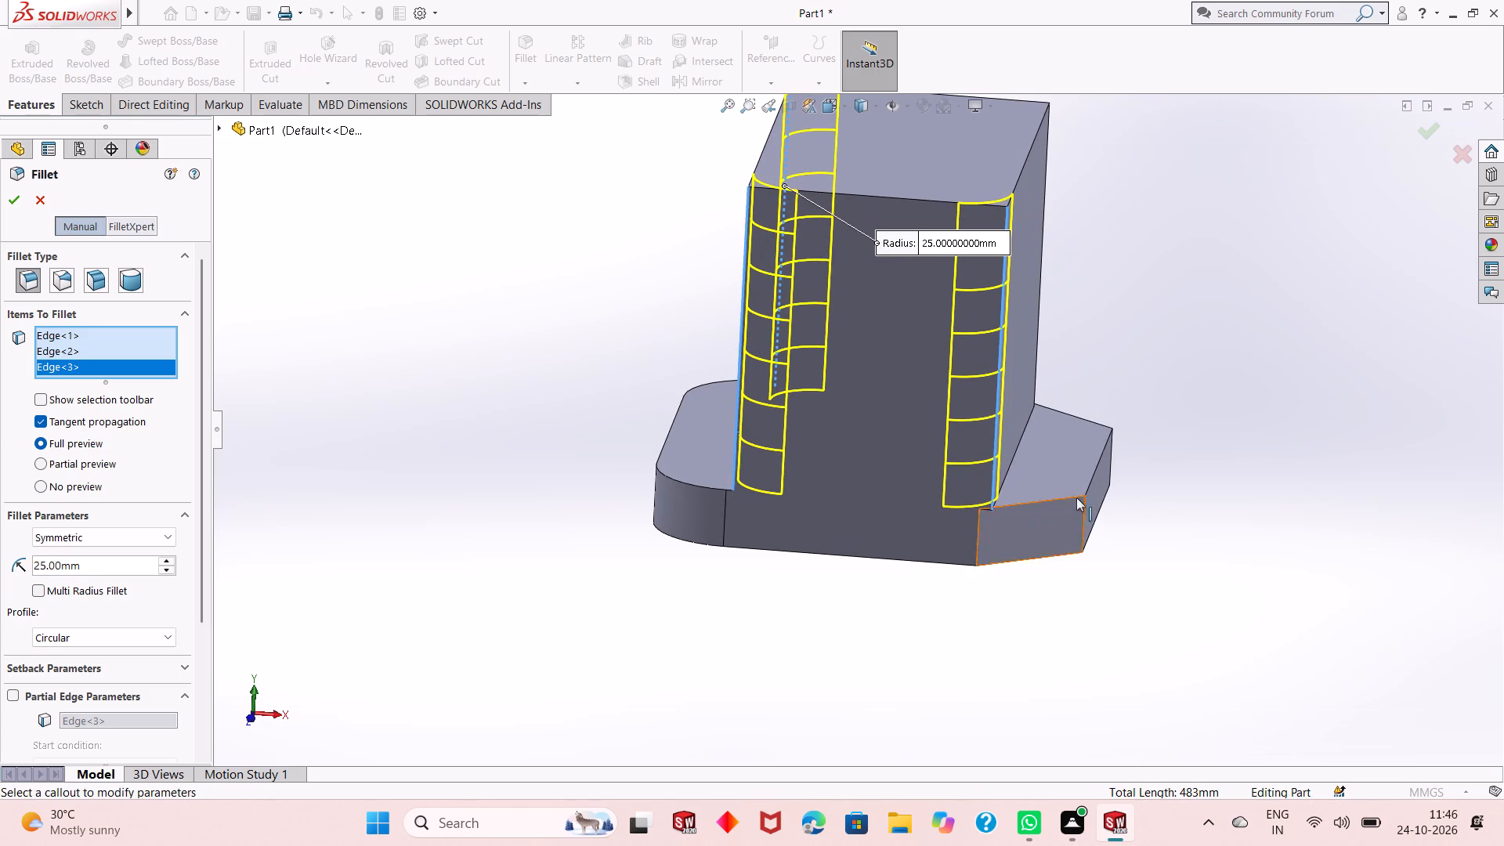
pyautogui.scroll(-1, 961, 387)
pyautogui.moveTo(1152, 344); pyautogui.dragTo(1152, 417, button='middle')
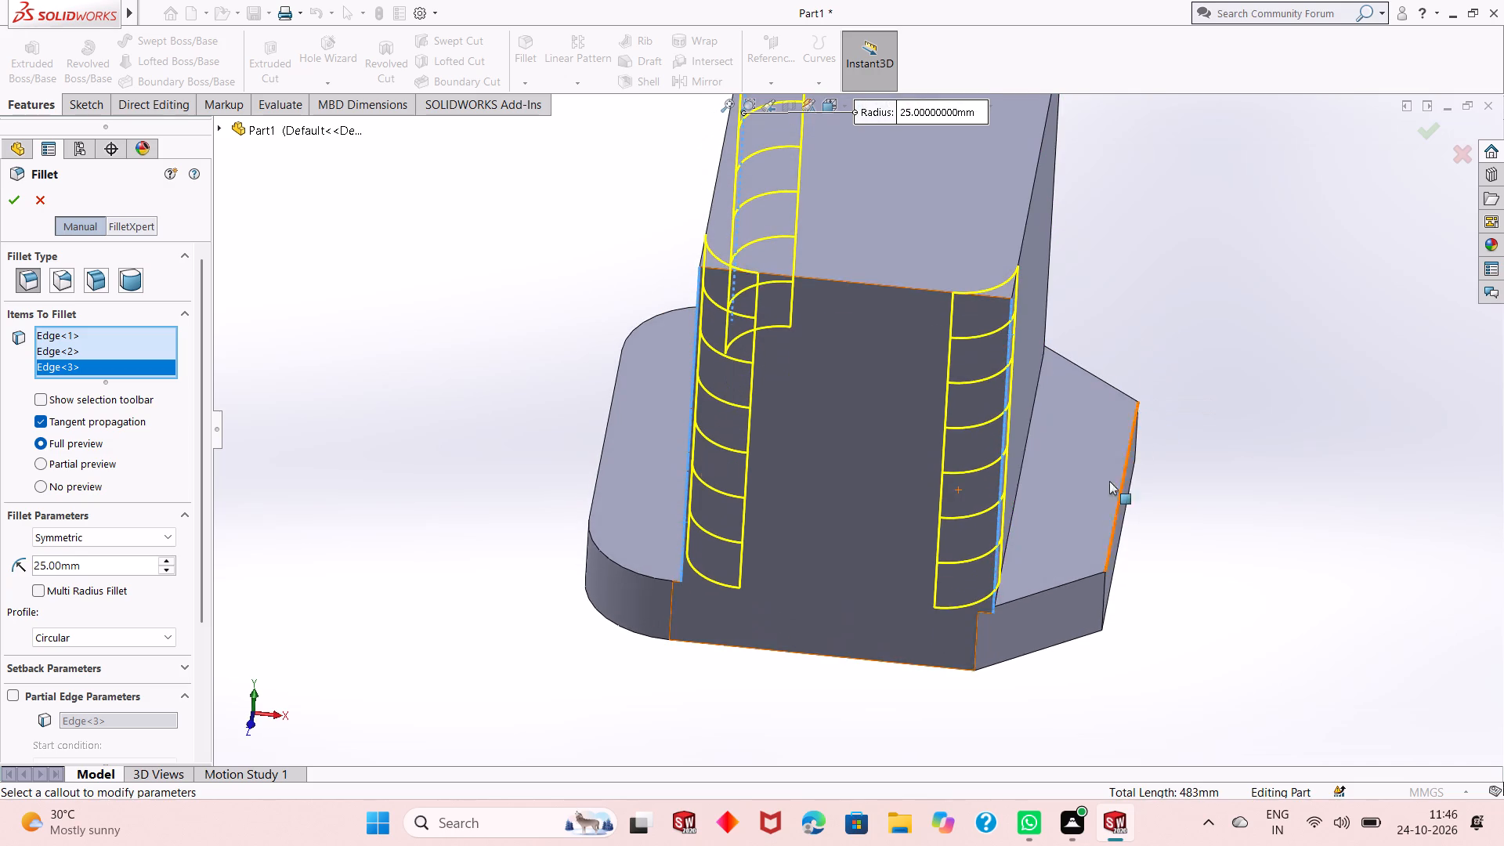
pyautogui.scroll(1, 935, 565)
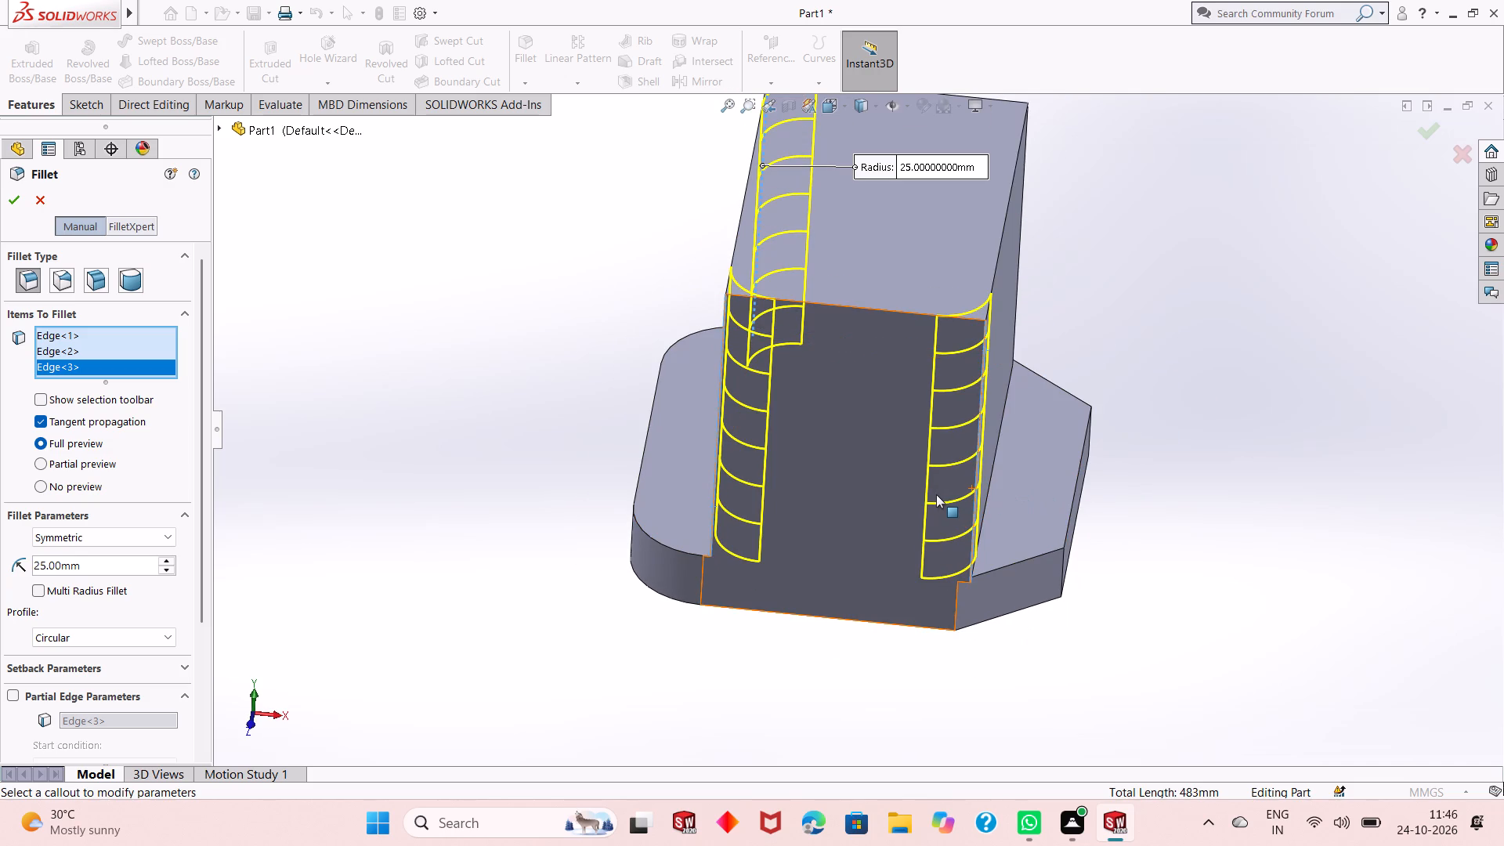
pyautogui.scroll(-1, 935, 494)
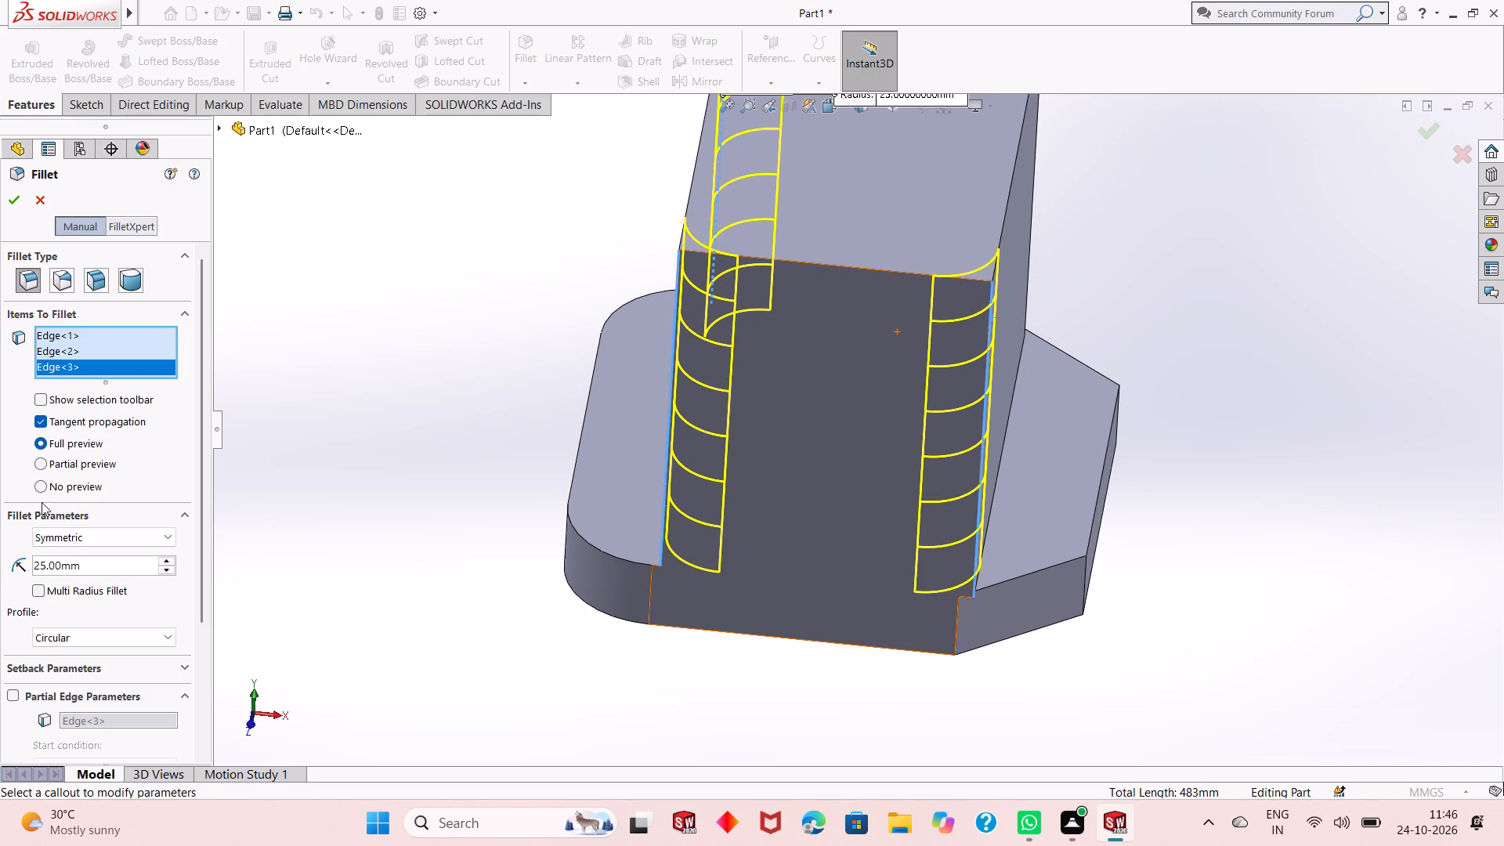
pyautogui.click(9, 203)
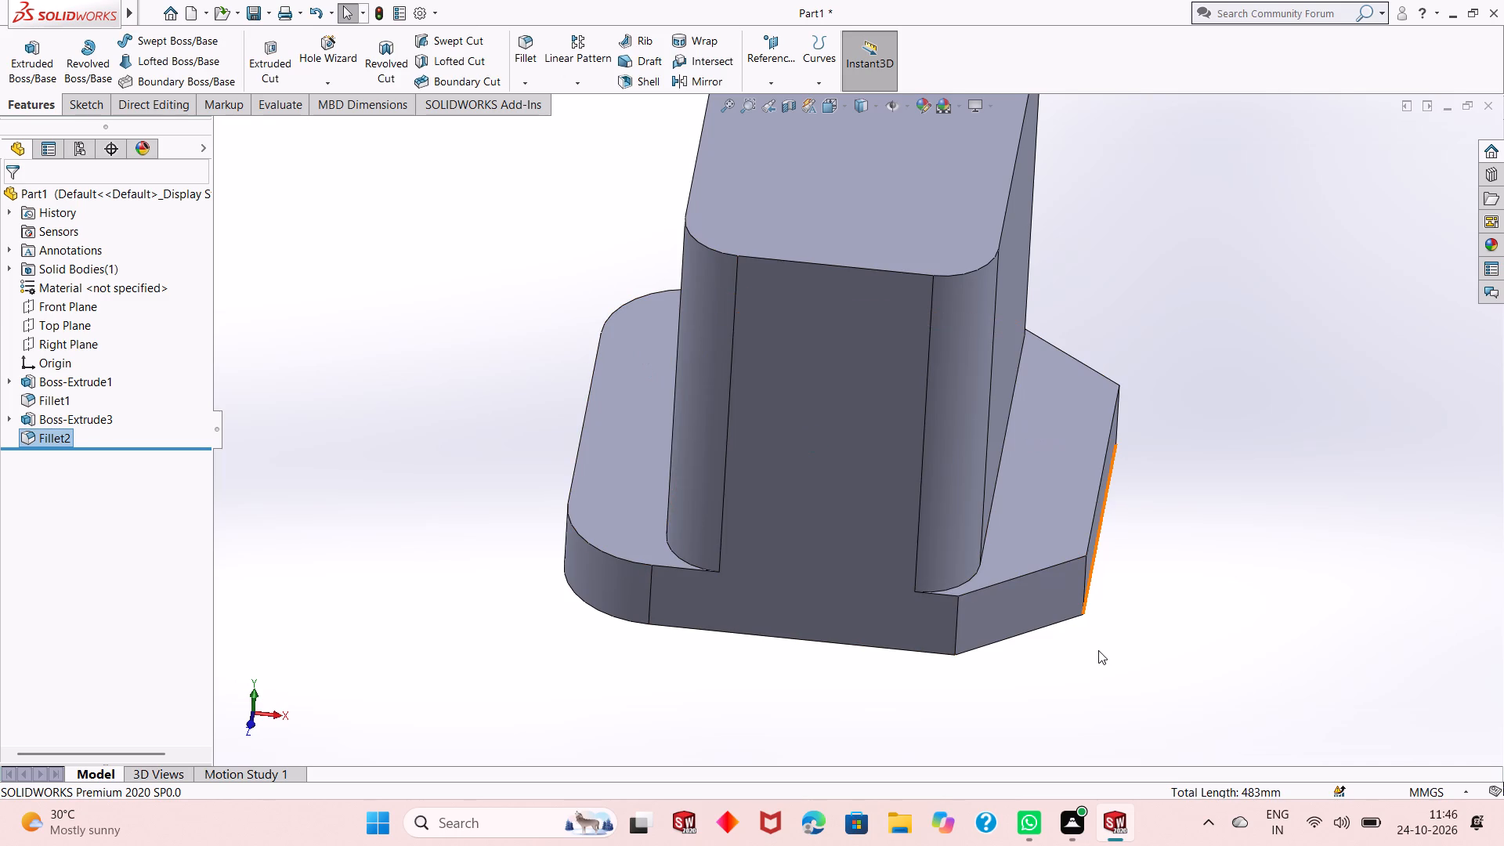
# Examine the filleted block and base plate from several sides, including the block's remaining sharp vertical edge.
pyautogui.moveTo(1032, 671); pyautogui.dragTo(921, 541, button='middle')
pyautogui.scroll(2, 920, 541)
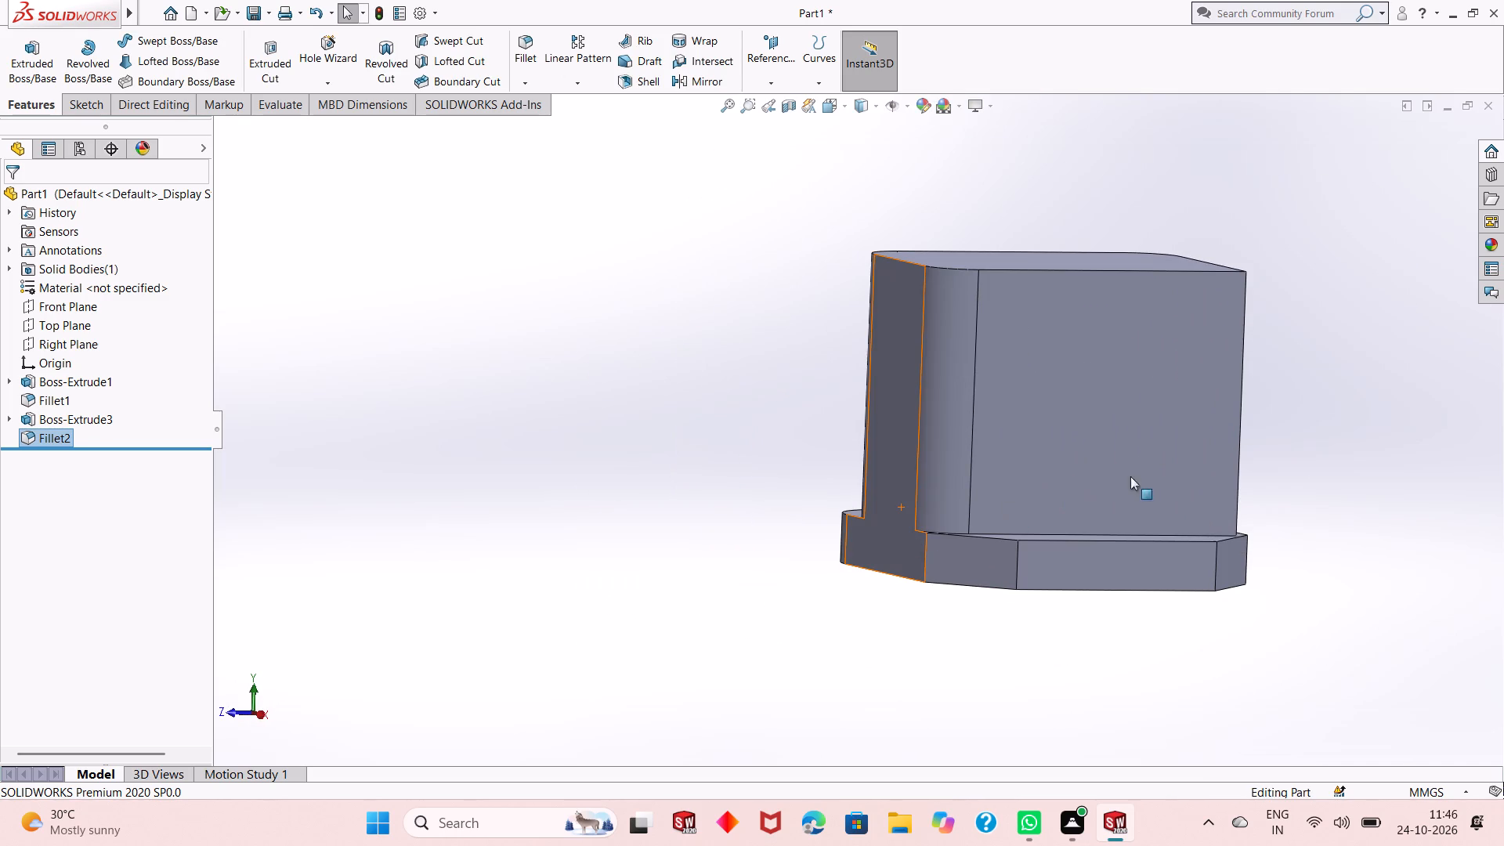
pyautogui.moveTo(1271, 446); pyautogui.dragTo(1025, 517, button='middle')
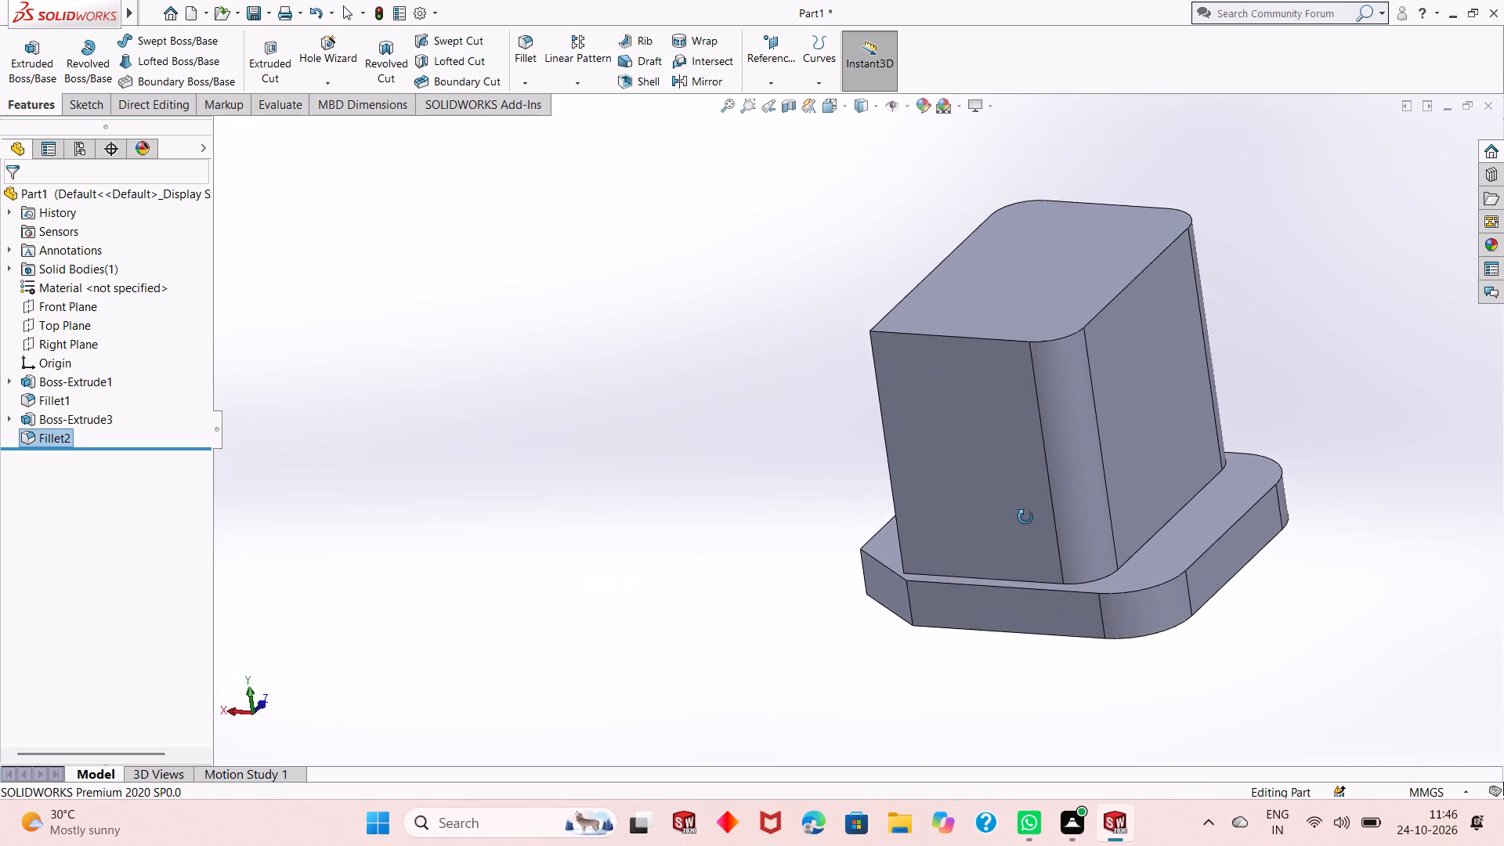
pyautogui.moveTo(1025, 517); pyautogui.dragTo(1025, 543, button='middle')
pyautogui.scroll(-1, 950, 444)
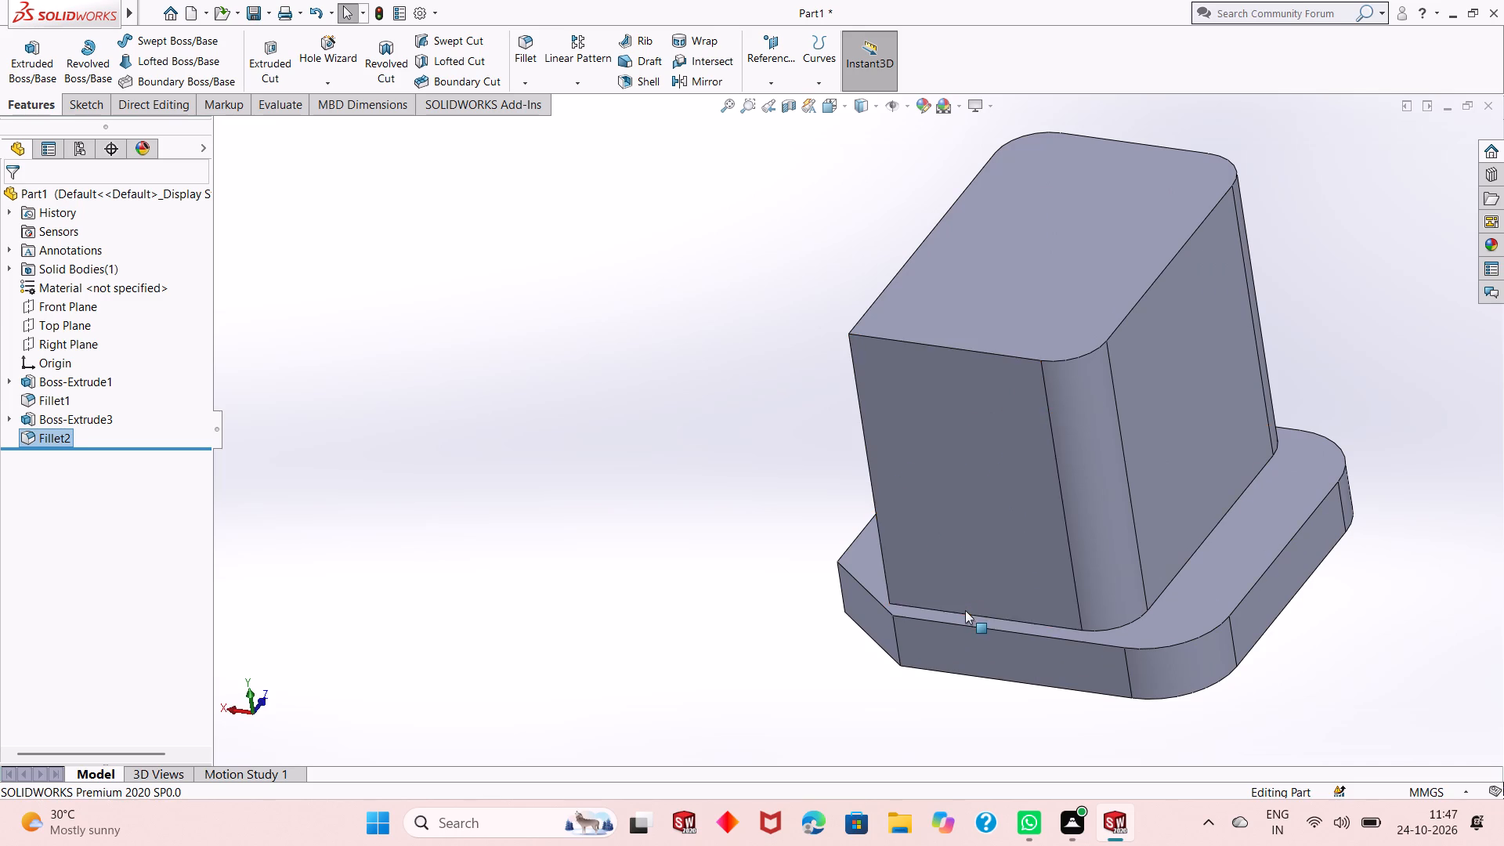
pyautogui.moveTo(965, 610); pyautogui.dragTo(1115, 452, button='middle')
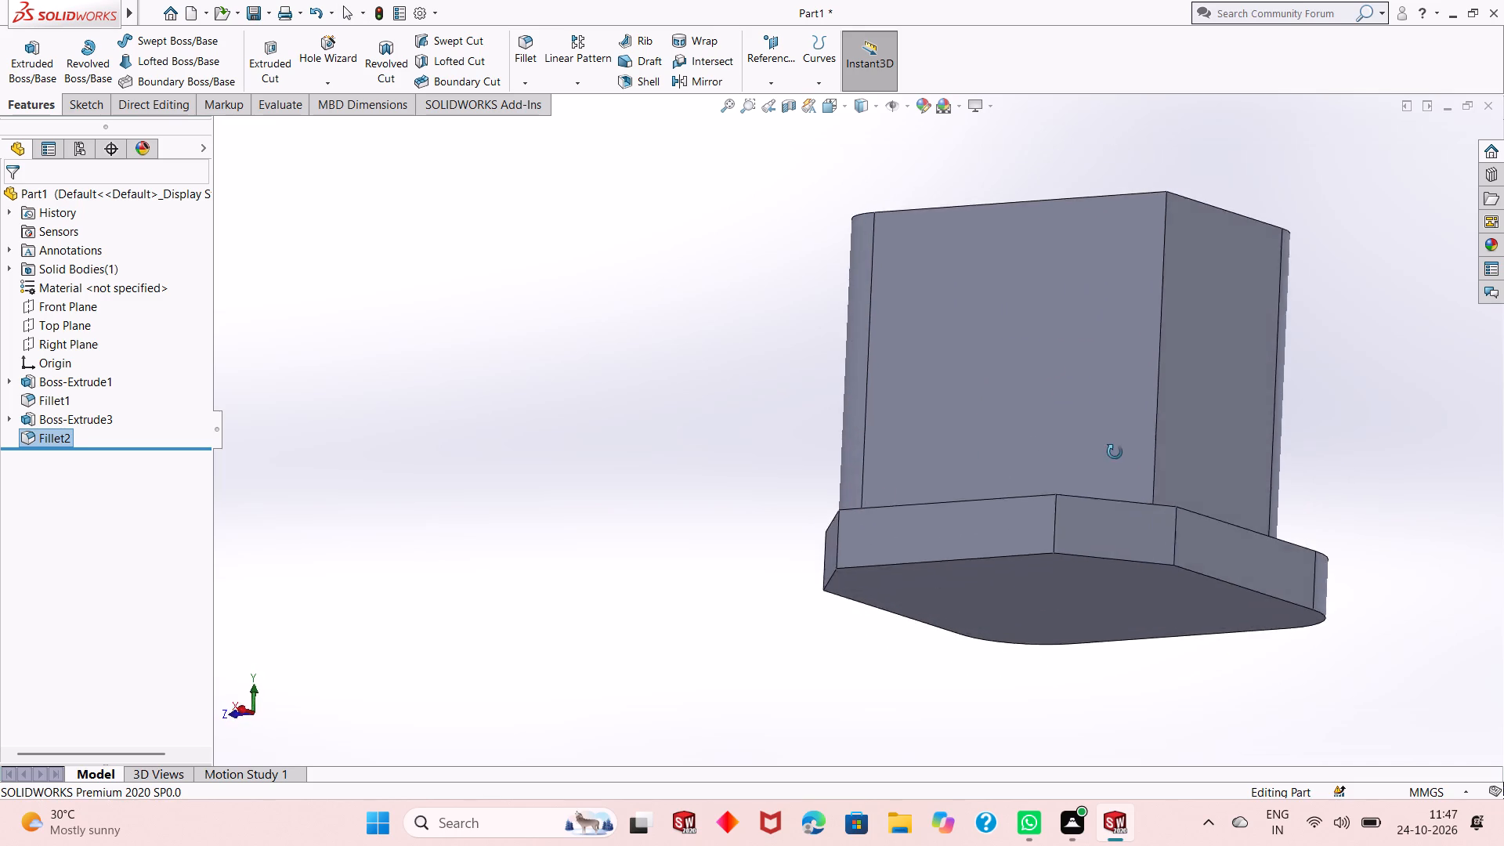
pyautogui.moveTo(1115, 452); pyautogui.dragTo(1079, 617, button='middle')
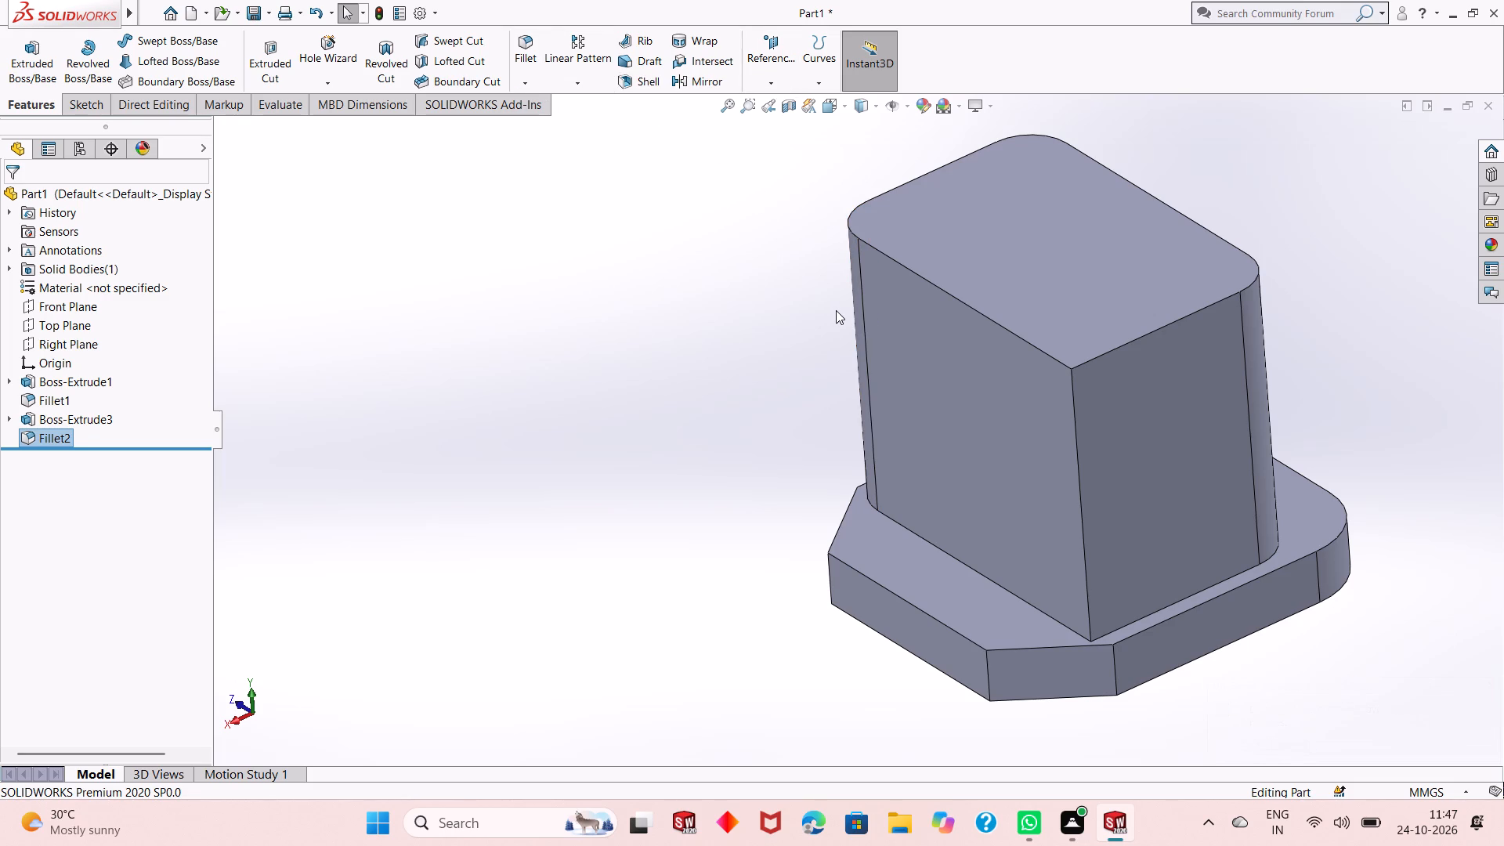
pyautogui.scroll(2, 1106, 489)
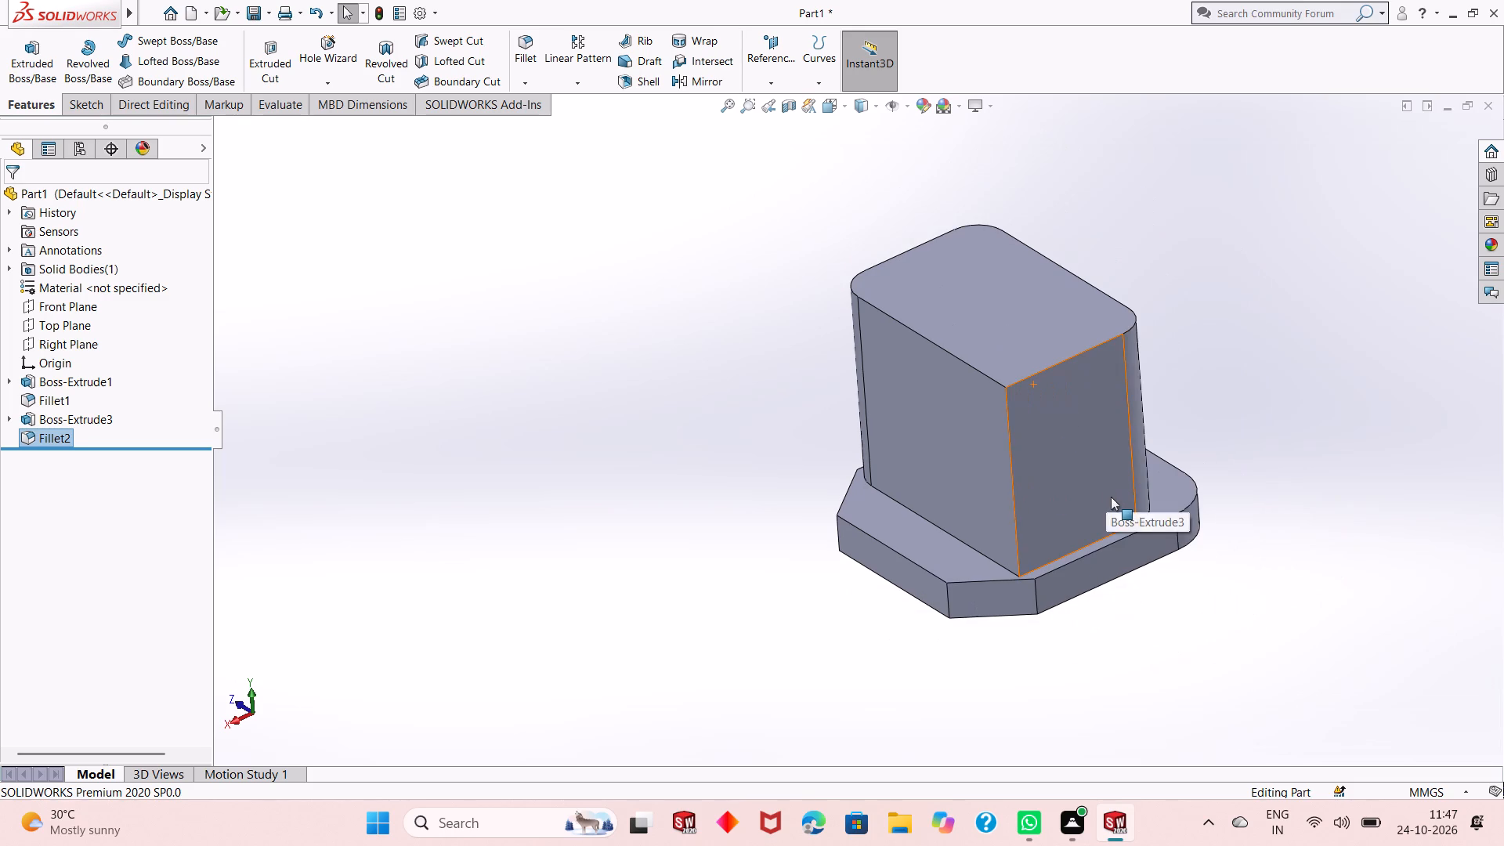
pyautogui.moveTo(1182, 563); pyautogui.dragTo(1081, 510, button='middle')
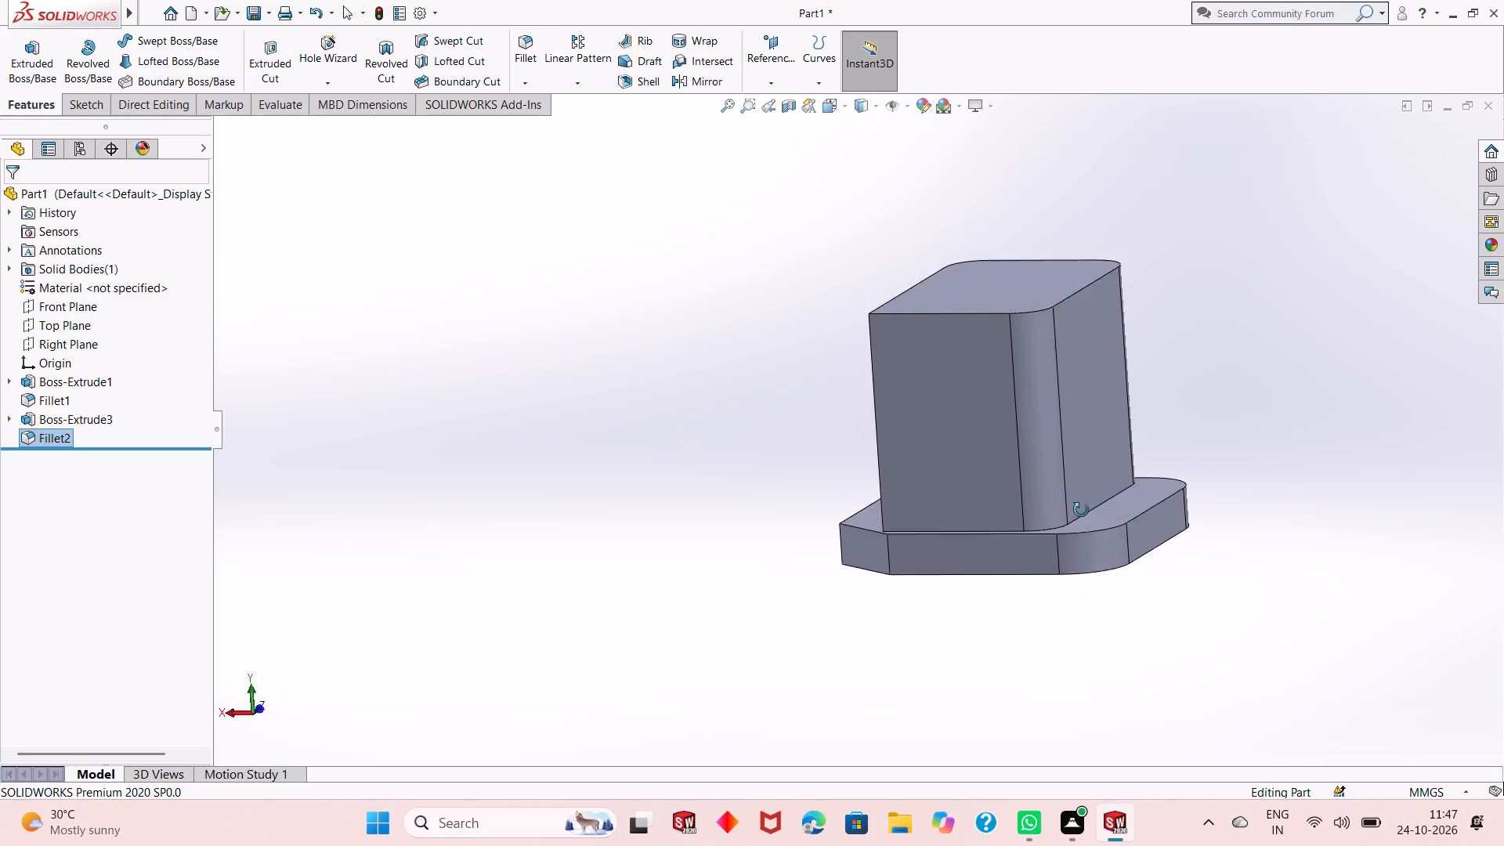
pyautogui.moveTo(1081, 510); pyautogui.dragTo(1081, 588, button='middle')
pyautogui.scroll(-2, 935, 486)
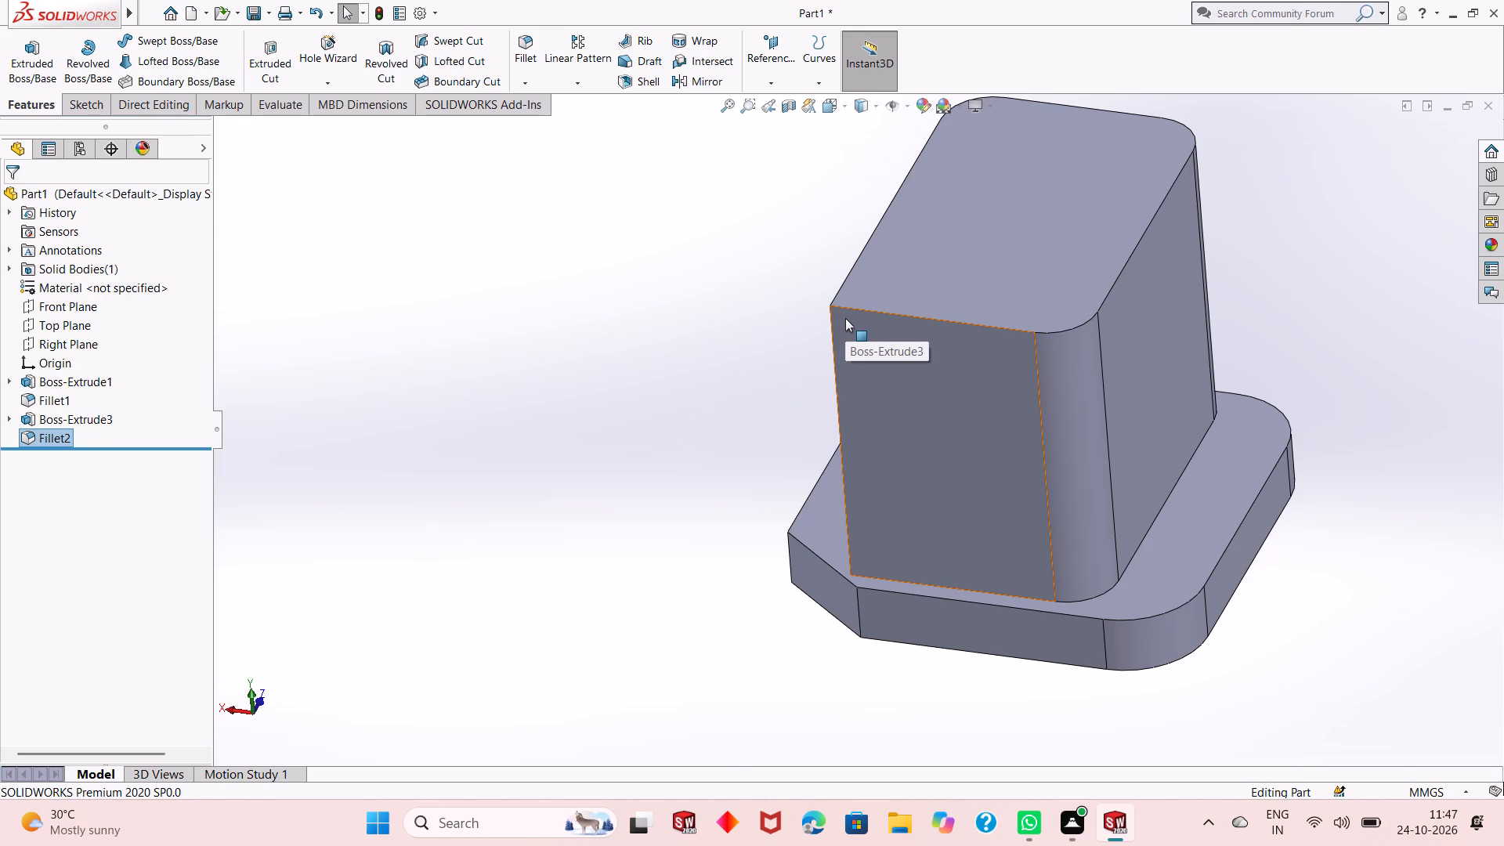
# Chamfer the upper block's sharp vertical edge with an asymmetric distance-distance chamfer, 50 mm along the long side and 40 mm along the short side.
pyautogui.scroll(1, 845, 319)
pyautogui.moveTo(880, 256); pyautogui.dragTo(892, 335, button='middle')
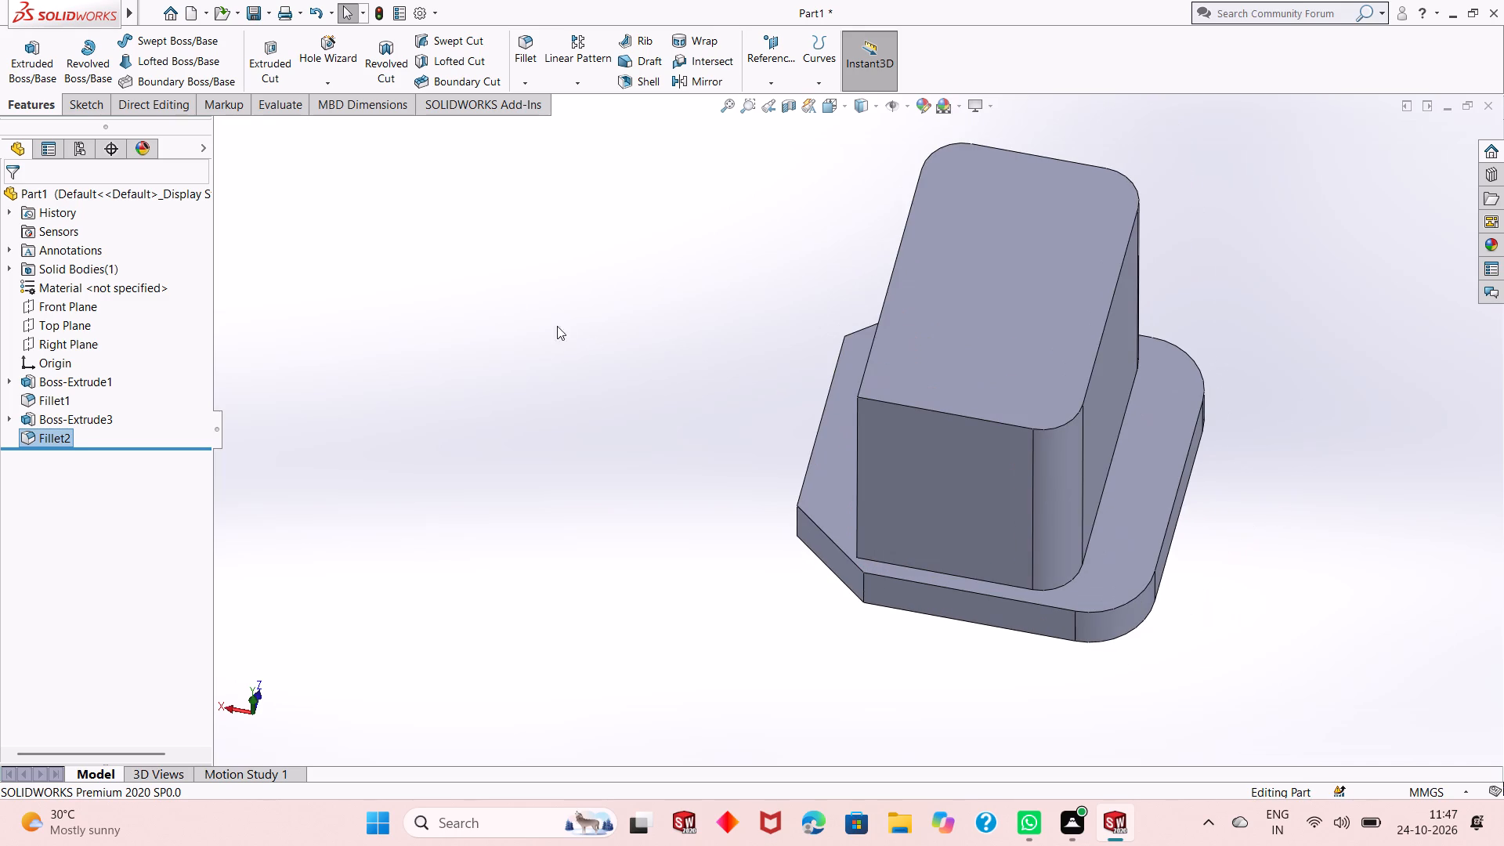
pyautogui.click(522, 86)
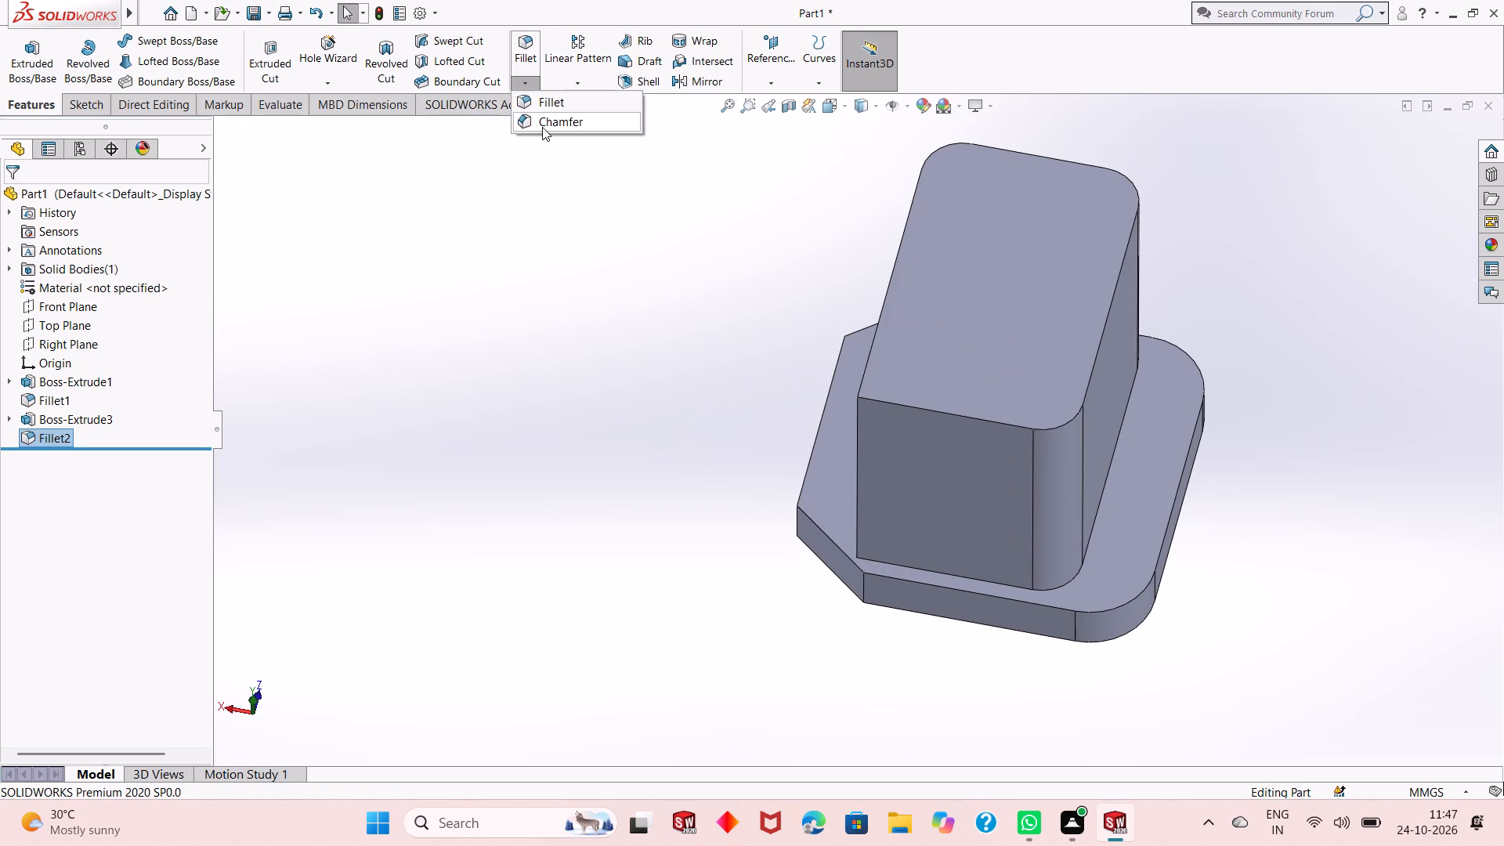
pyautogui.click(542, 127)
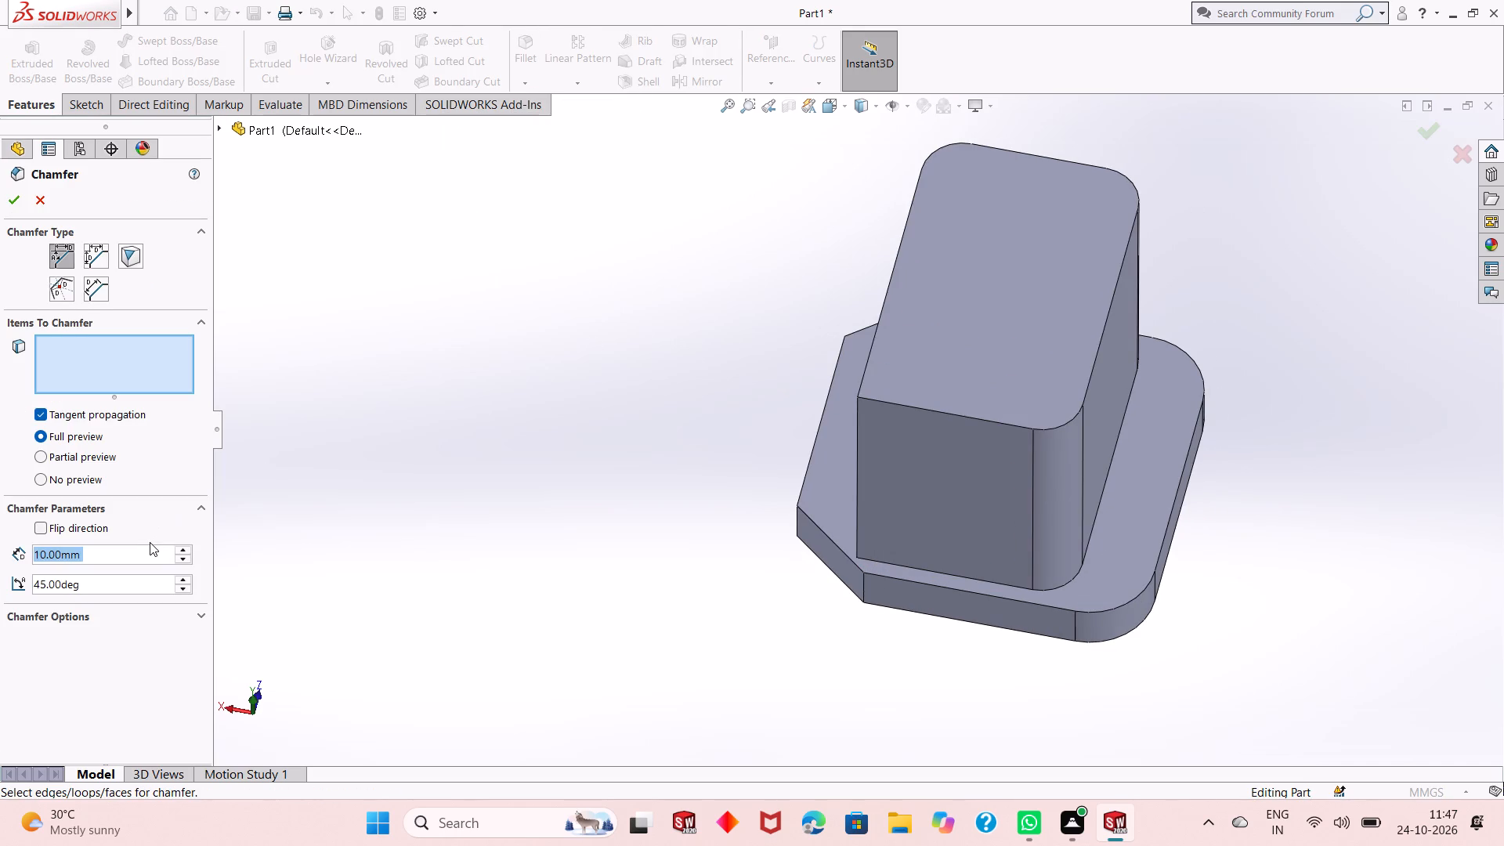
pyautogui.click(857, 414)
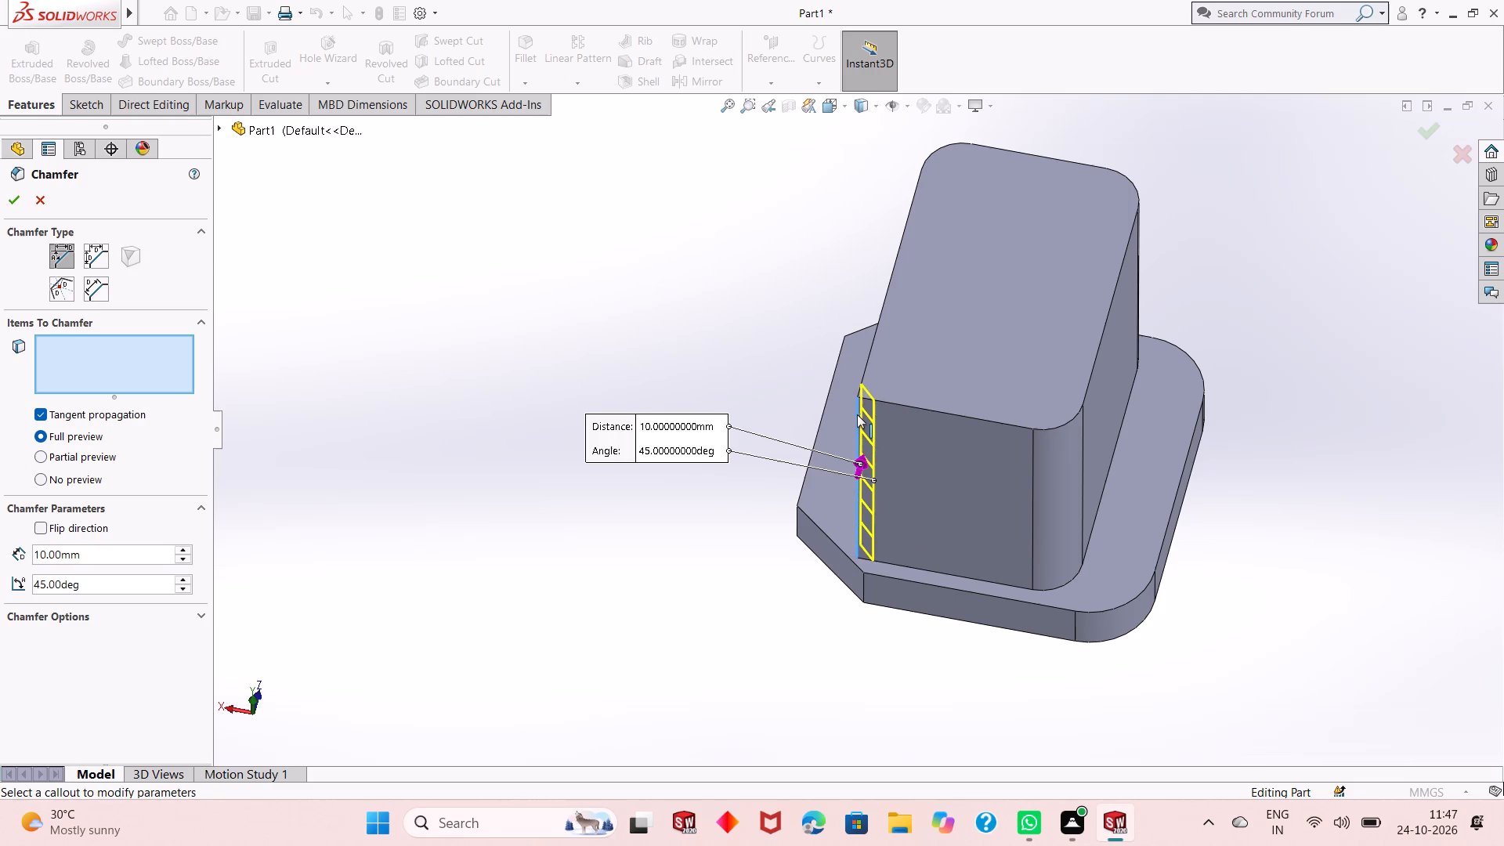
pyautogui.doubleClick(127, 551)
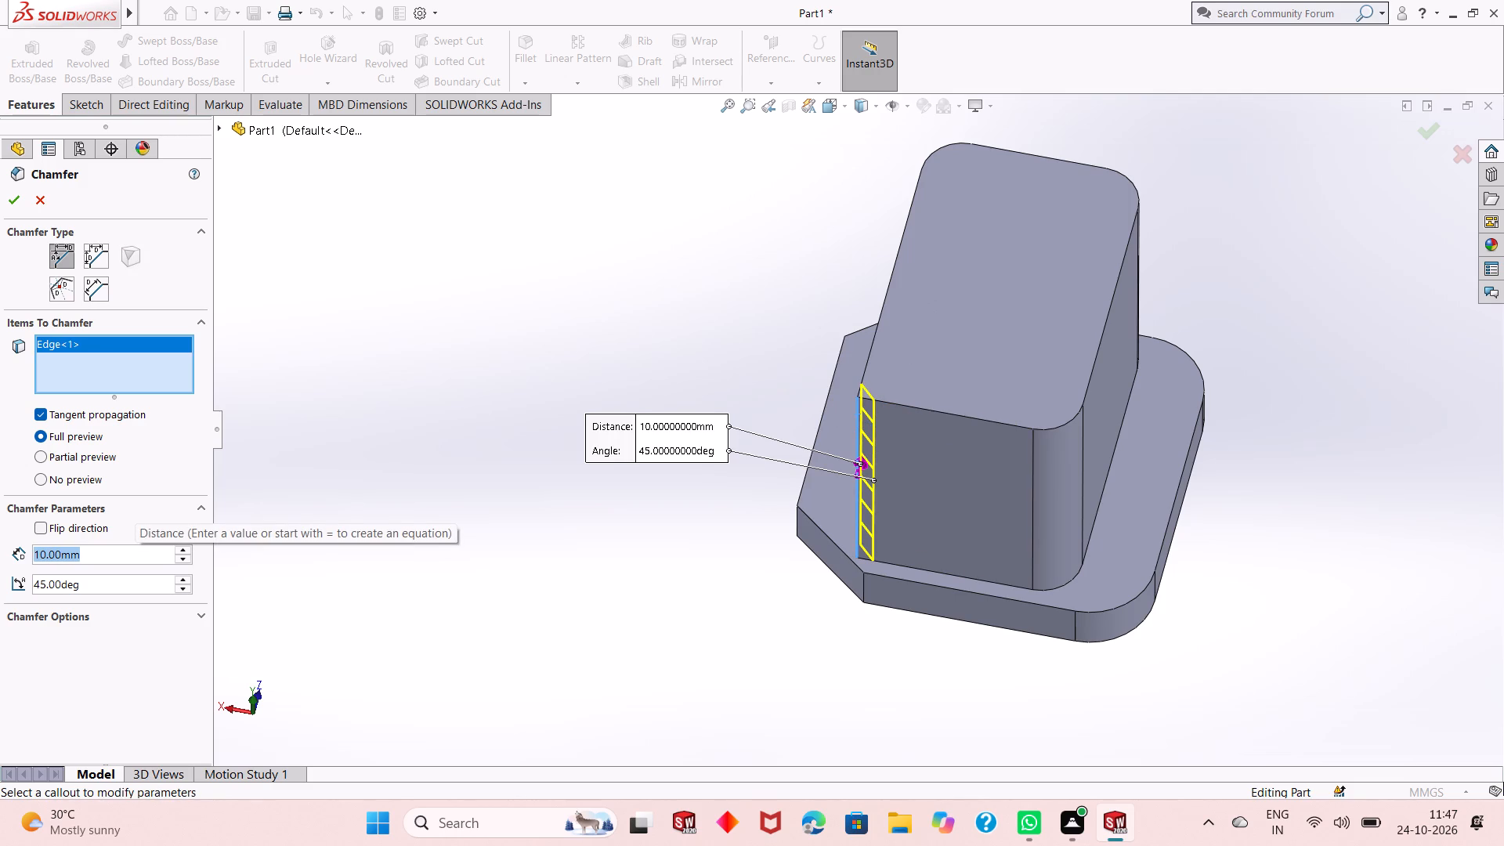
pyautogui.write('40')
pyautogui.press('Return')
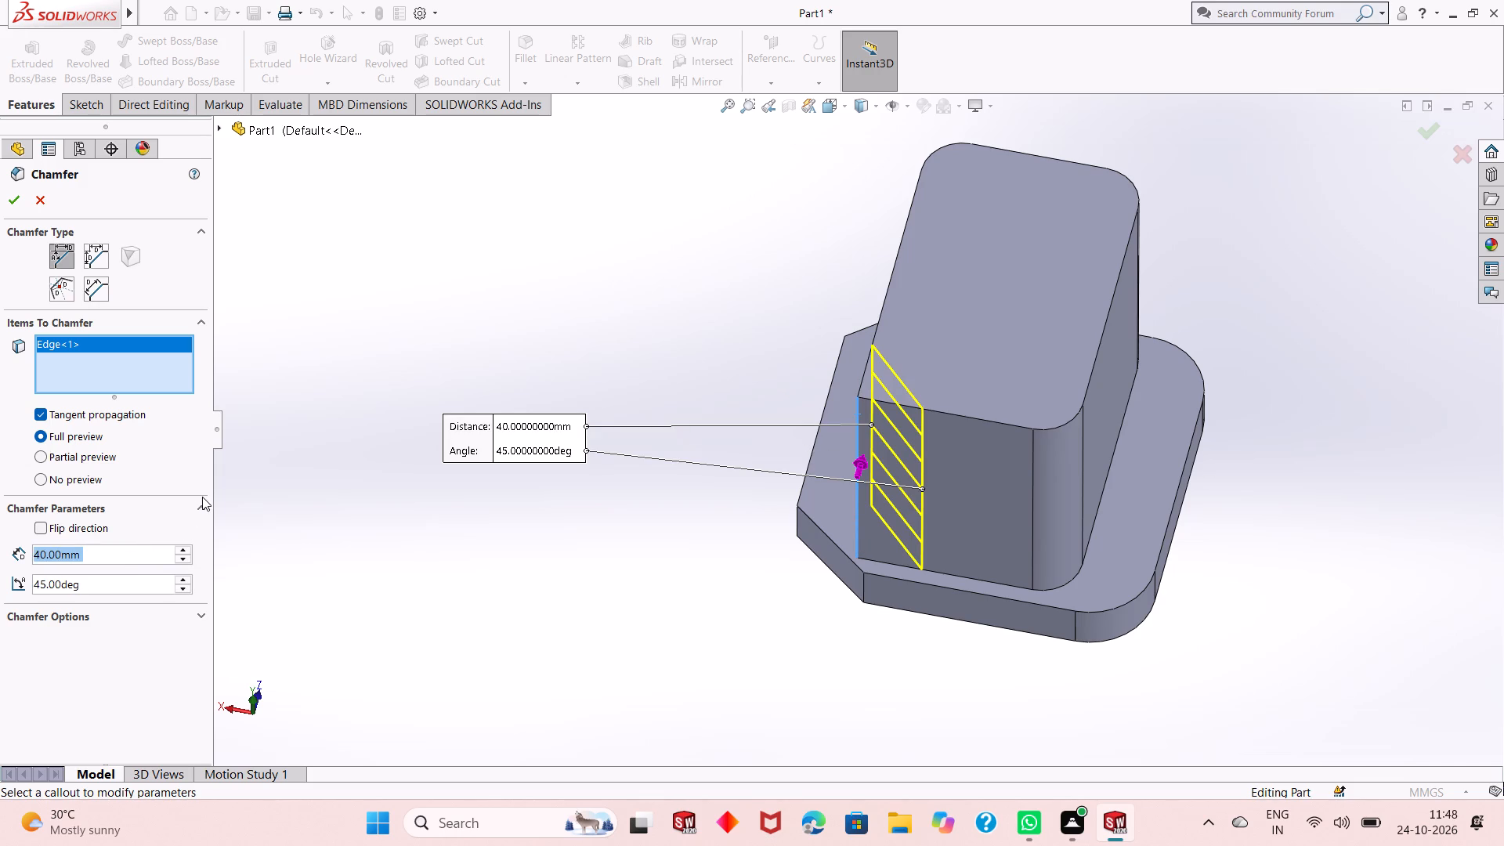
pyautogui.click(91, 257)
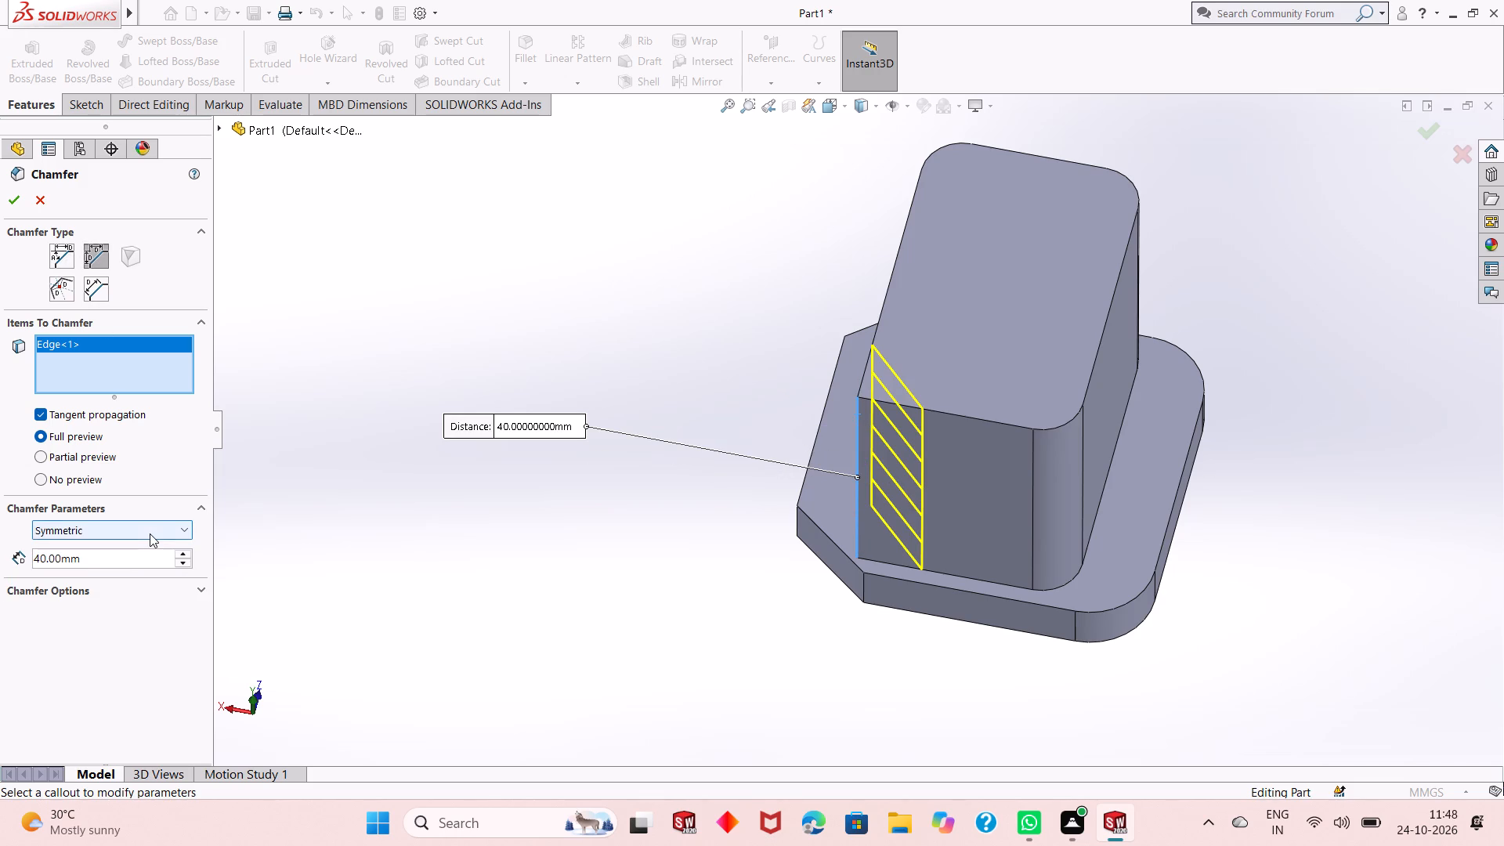
pyautogui.click(150, 533)
pyautogui.click(154, 554)
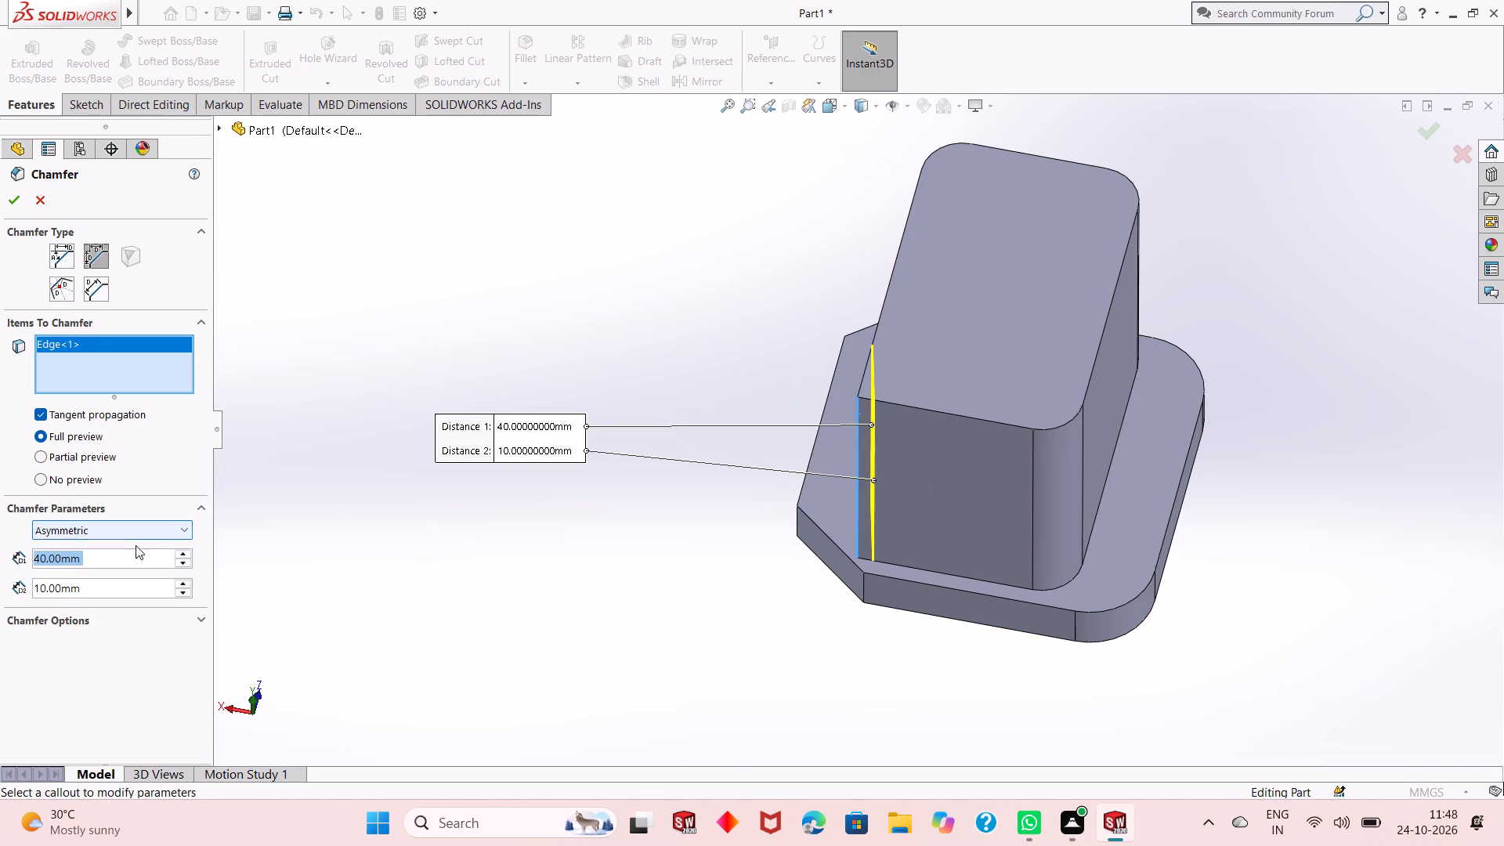
pyautogui.write('50')
pyautogui.press('Return')
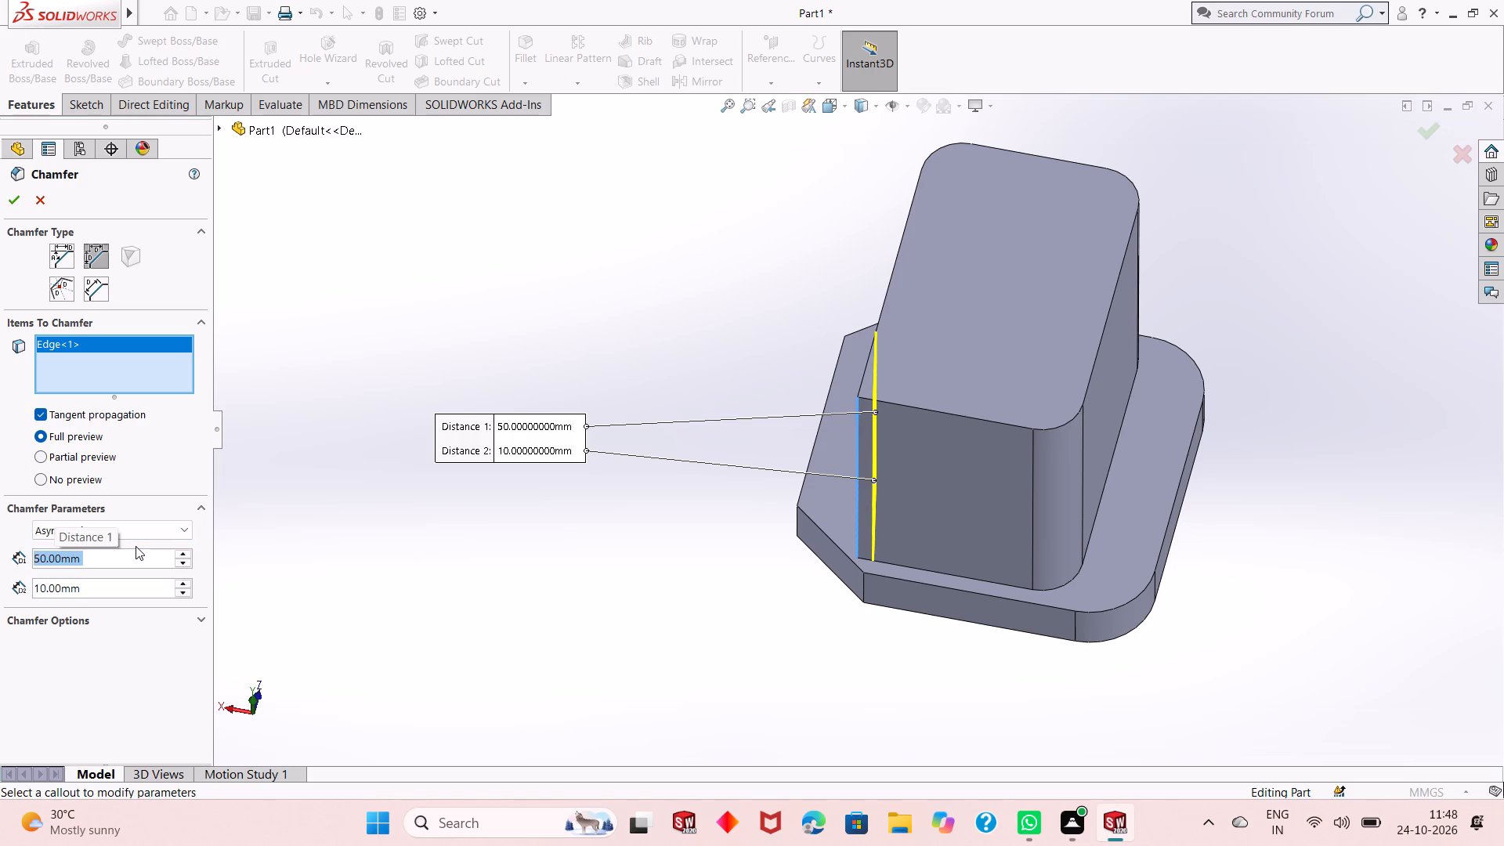
pyautogui.doubleClick(134, 591)
pyautogui.write('40')
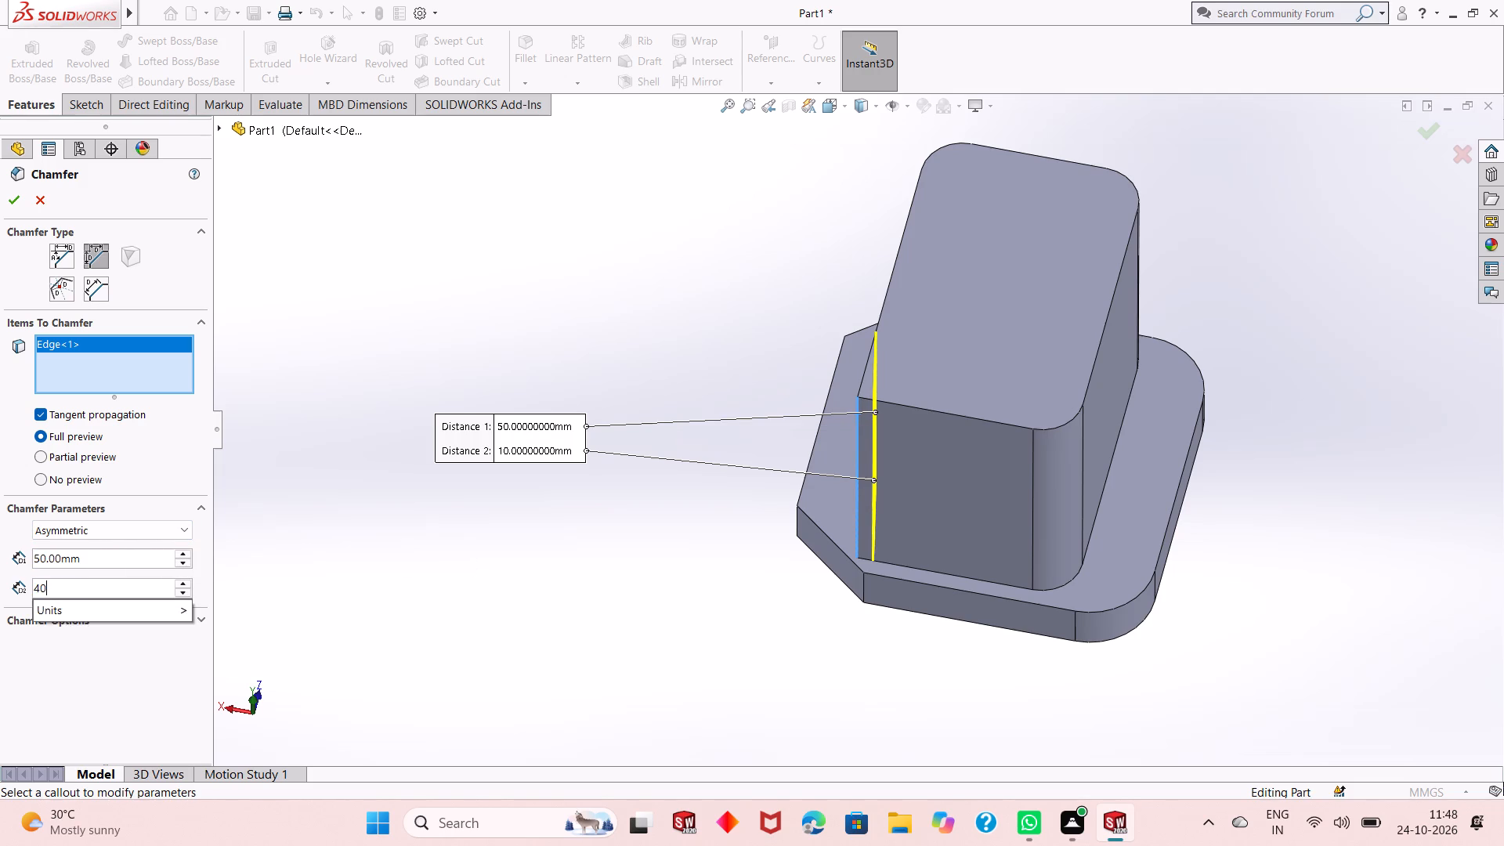
pyautogui.press('Return')
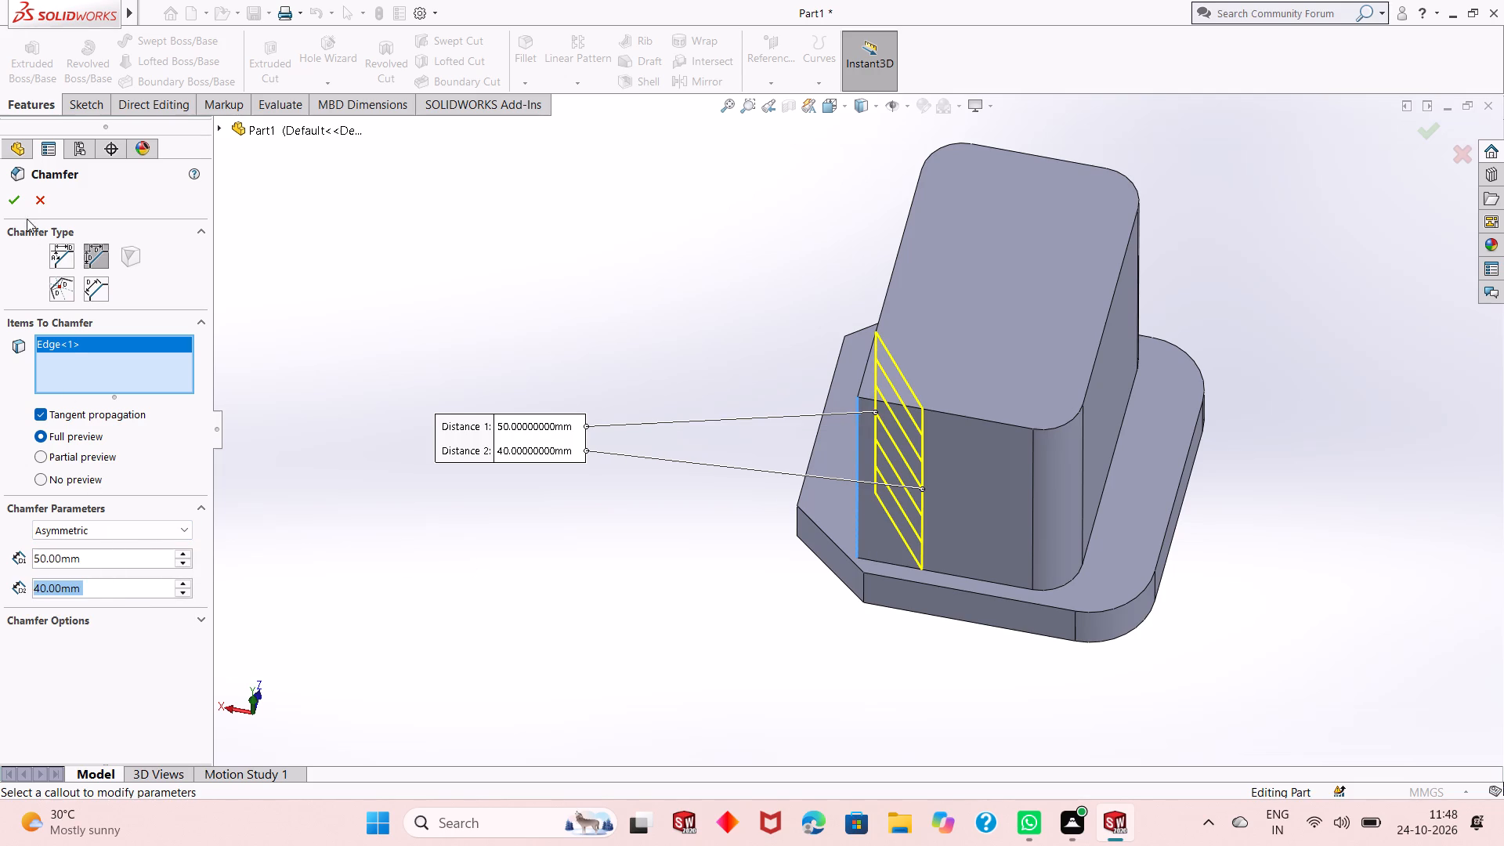
pyautogui.click(9, 193)
# Fillet the vertical edge between the upper block's chamfer face and its adjoining short side at 10 mm radius.
pyautogui.moveTo(814, 435); pyautogui.dragTo(843, 380, button='middle')
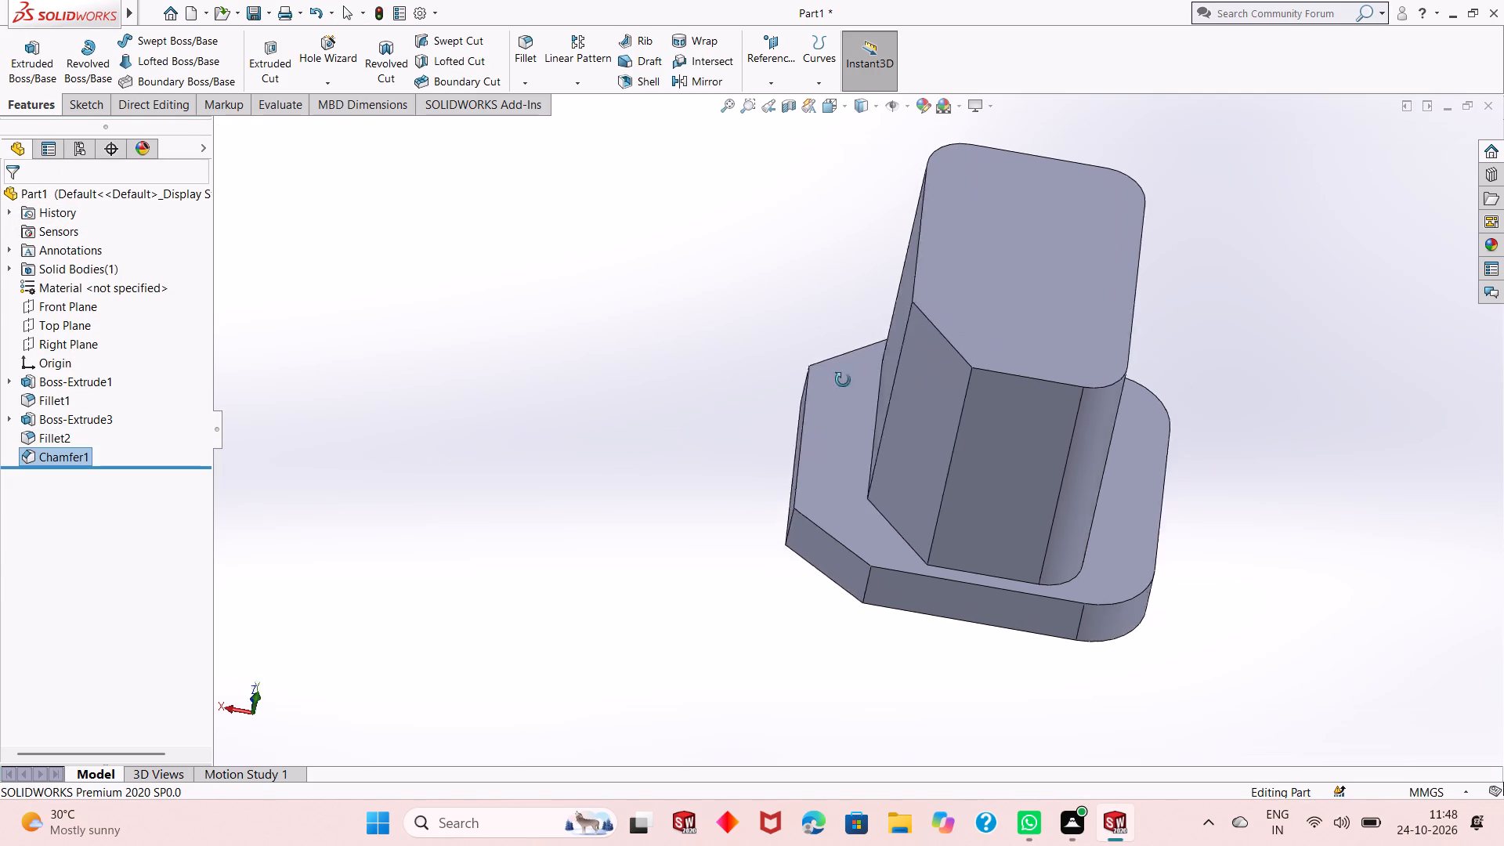
pyautogui.moveTo(843, 380); pyautogui.dragTo(960, 682, button='middle')
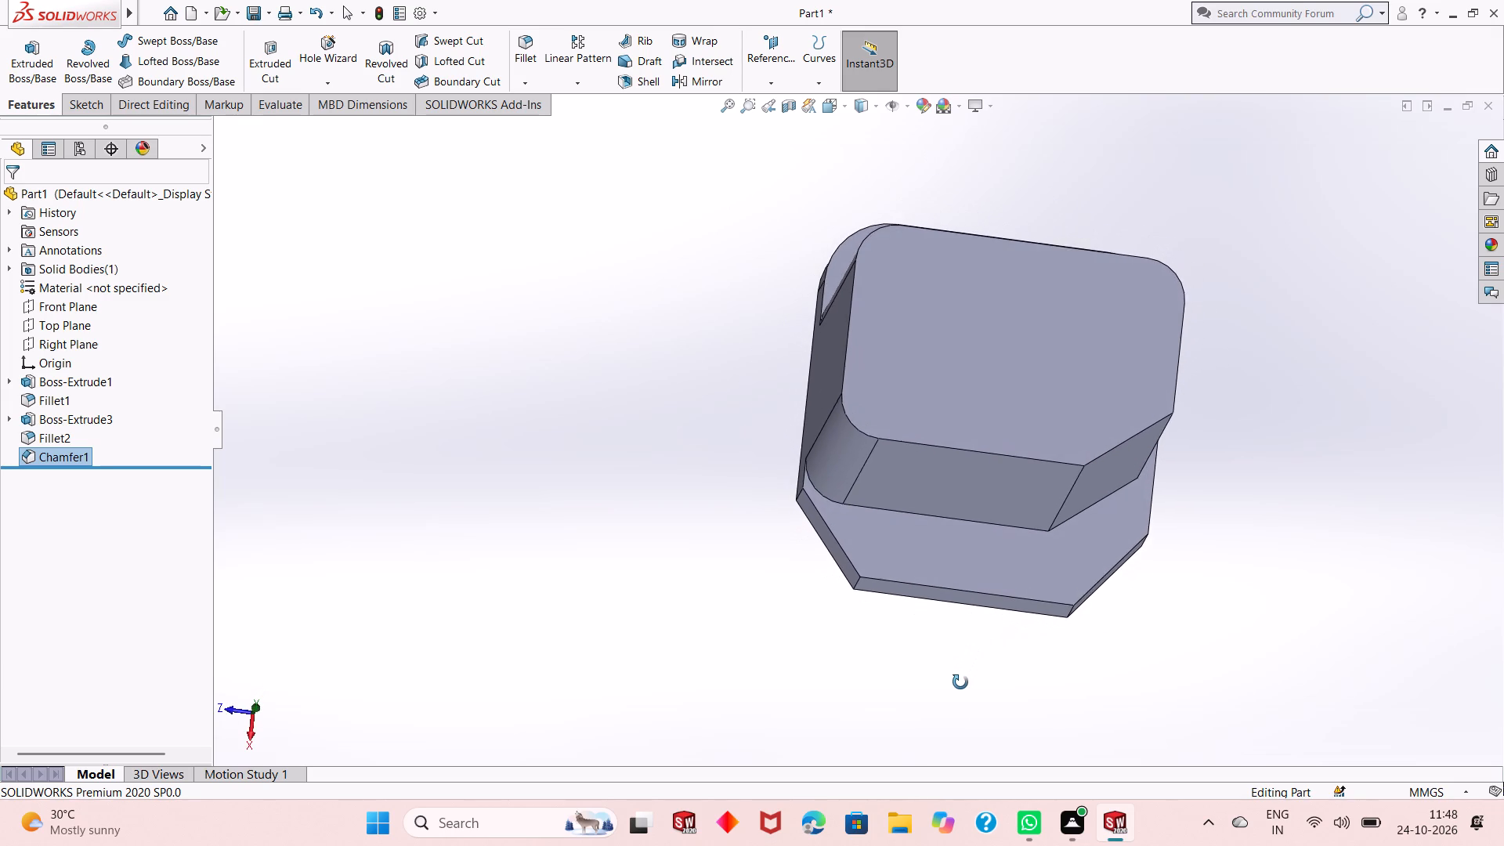
pyautogui.moveTo(960, 682); pyautogui.dragTo(957, 695, button='middle')
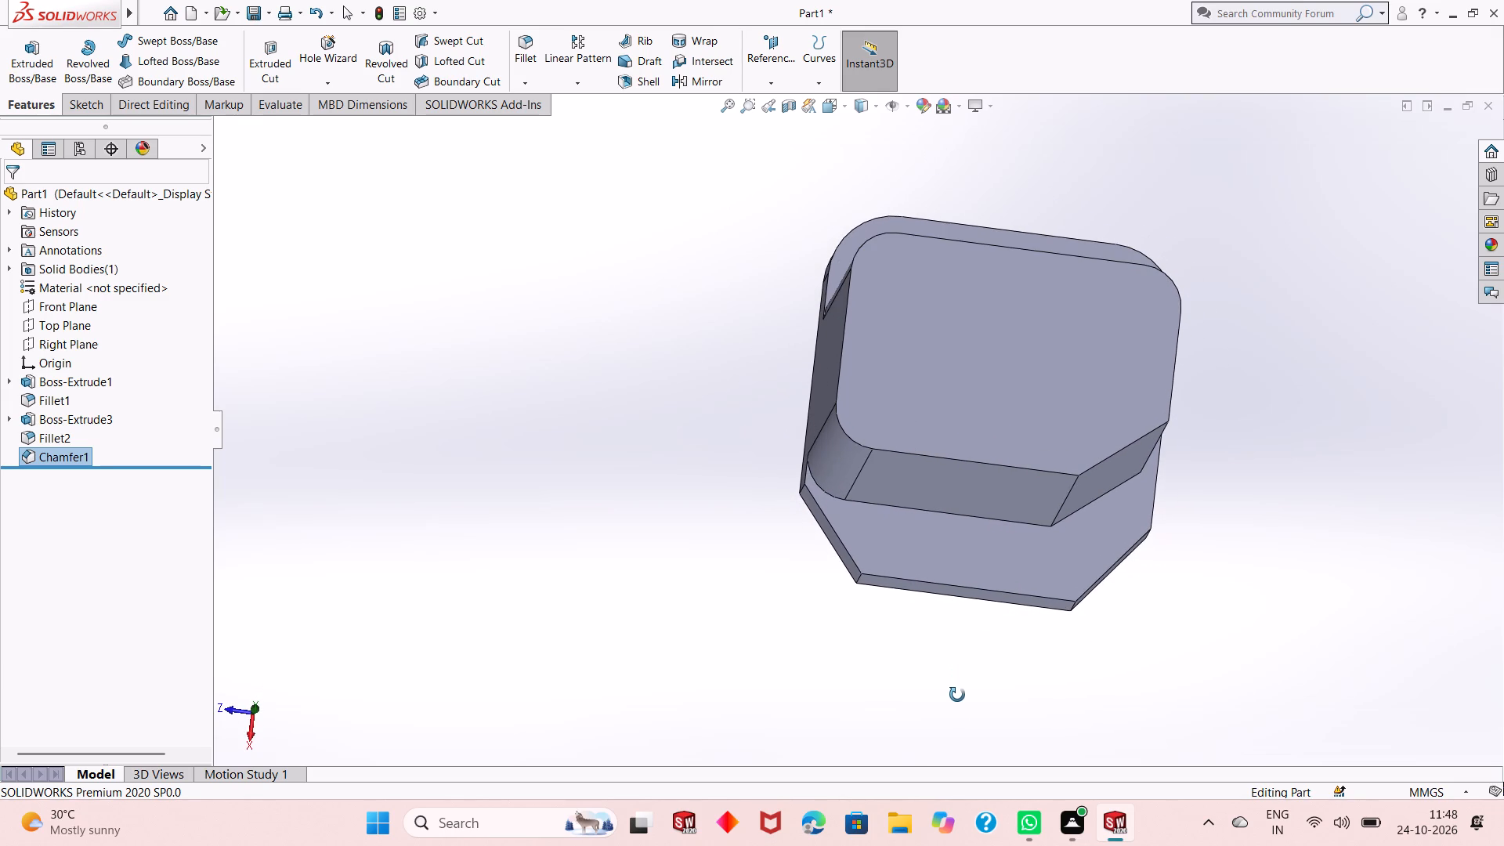
pyautogui.moveTo(957, 695); pyautogui.dragTo(796, 530, button='middle')
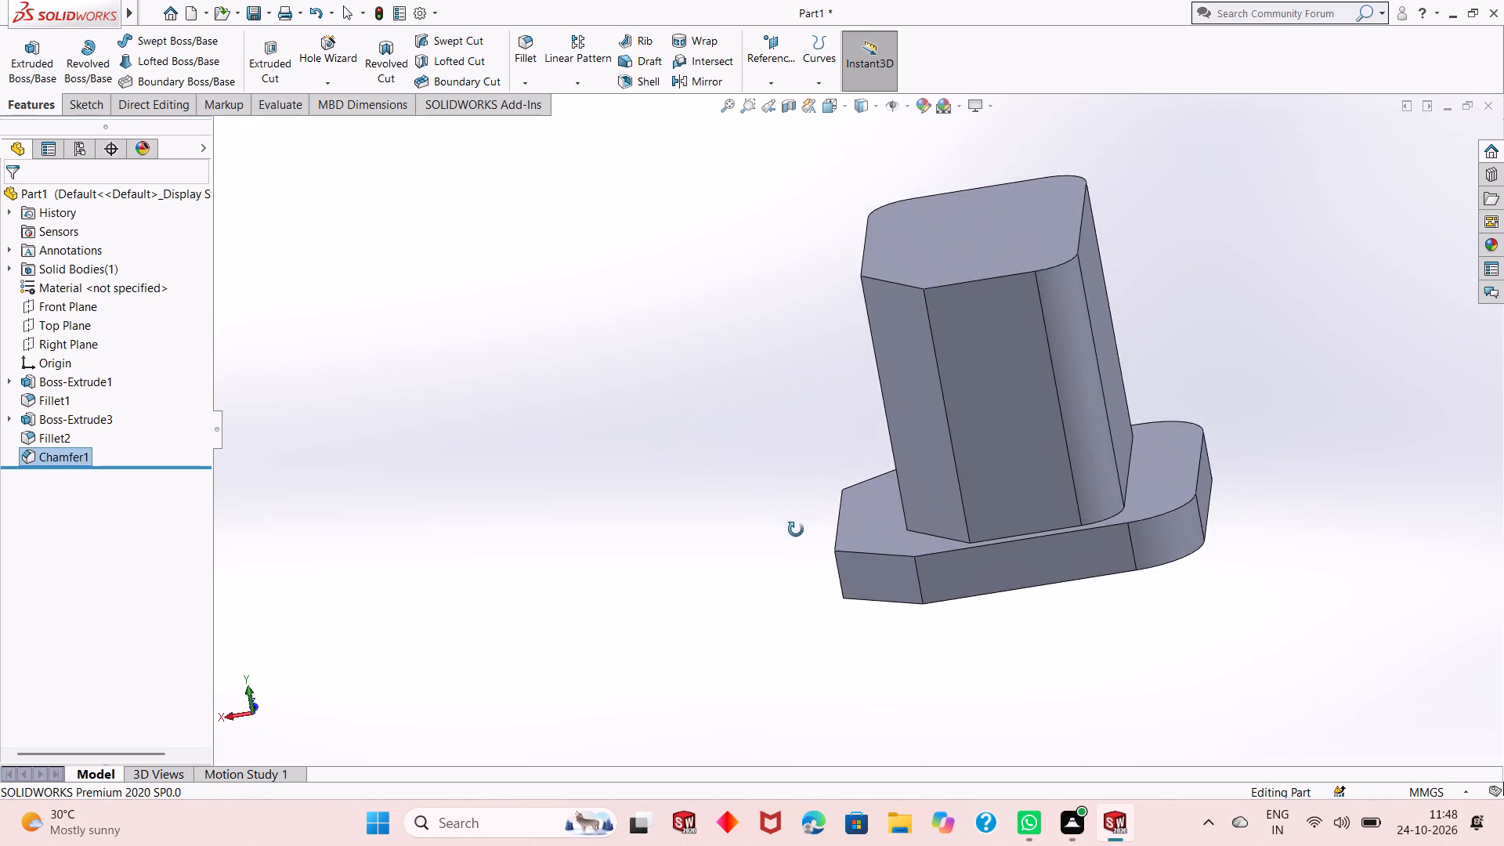
pyautogui.moveTo(796, 530); pyautogui.dragTo(843, 518, button='middle')
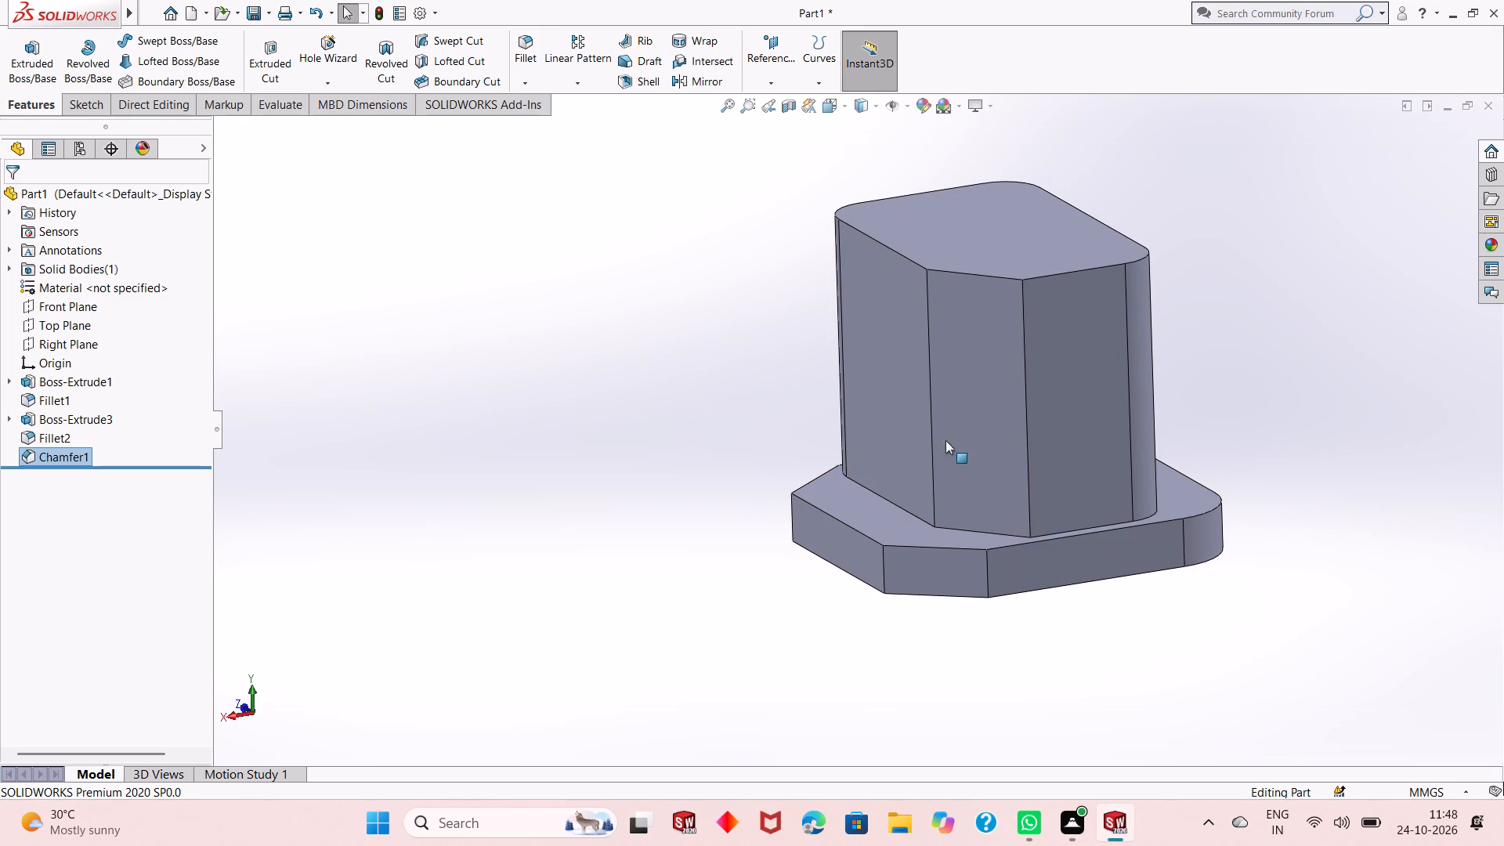
pyautogui.moveTo(948, 277); pyautogui.dragTo(951, 338, button='middle')
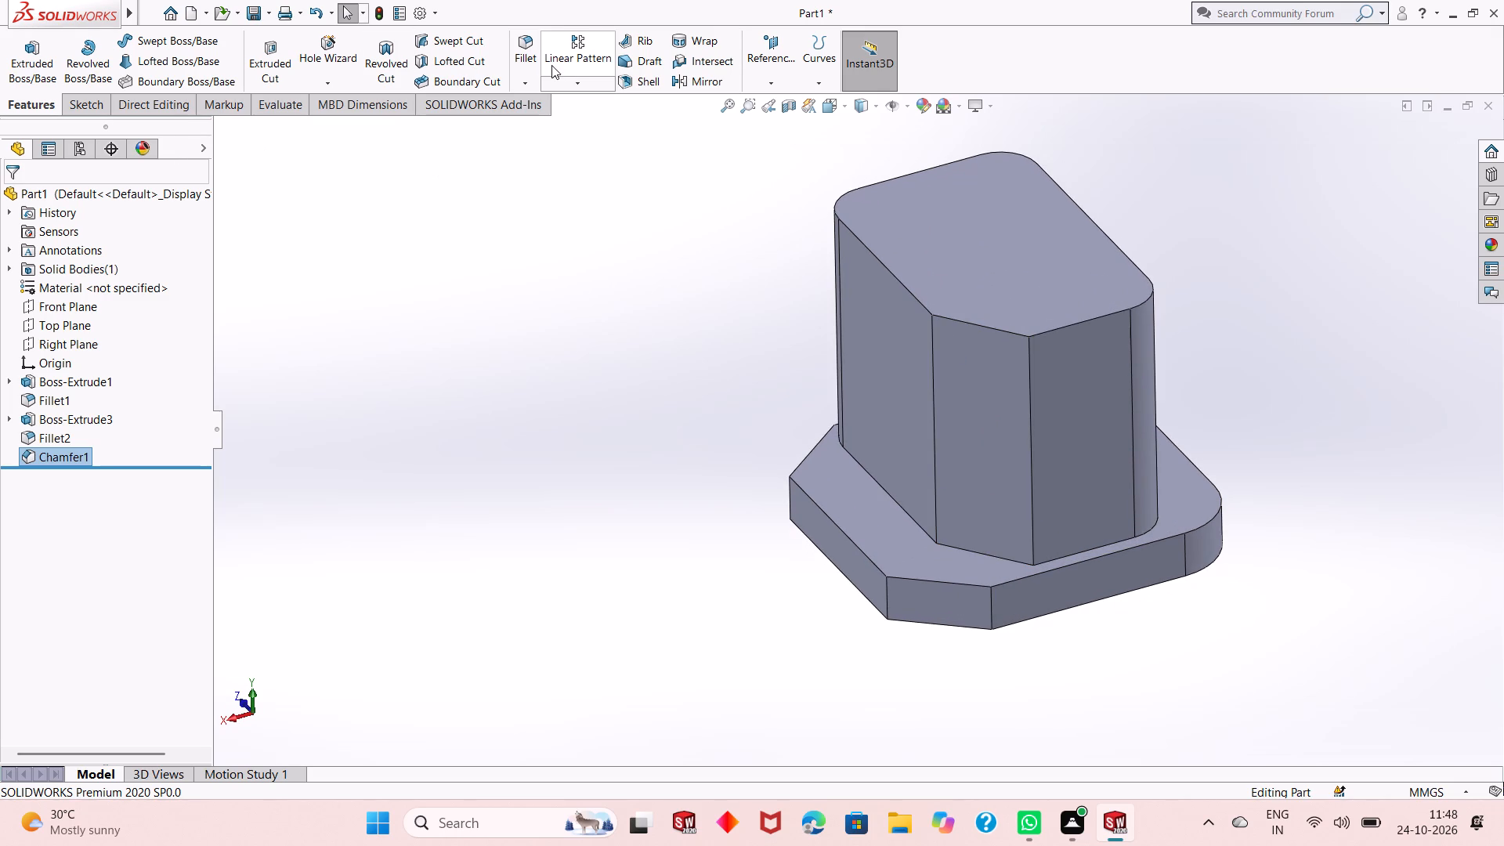
pyautogui.click(537, 49)
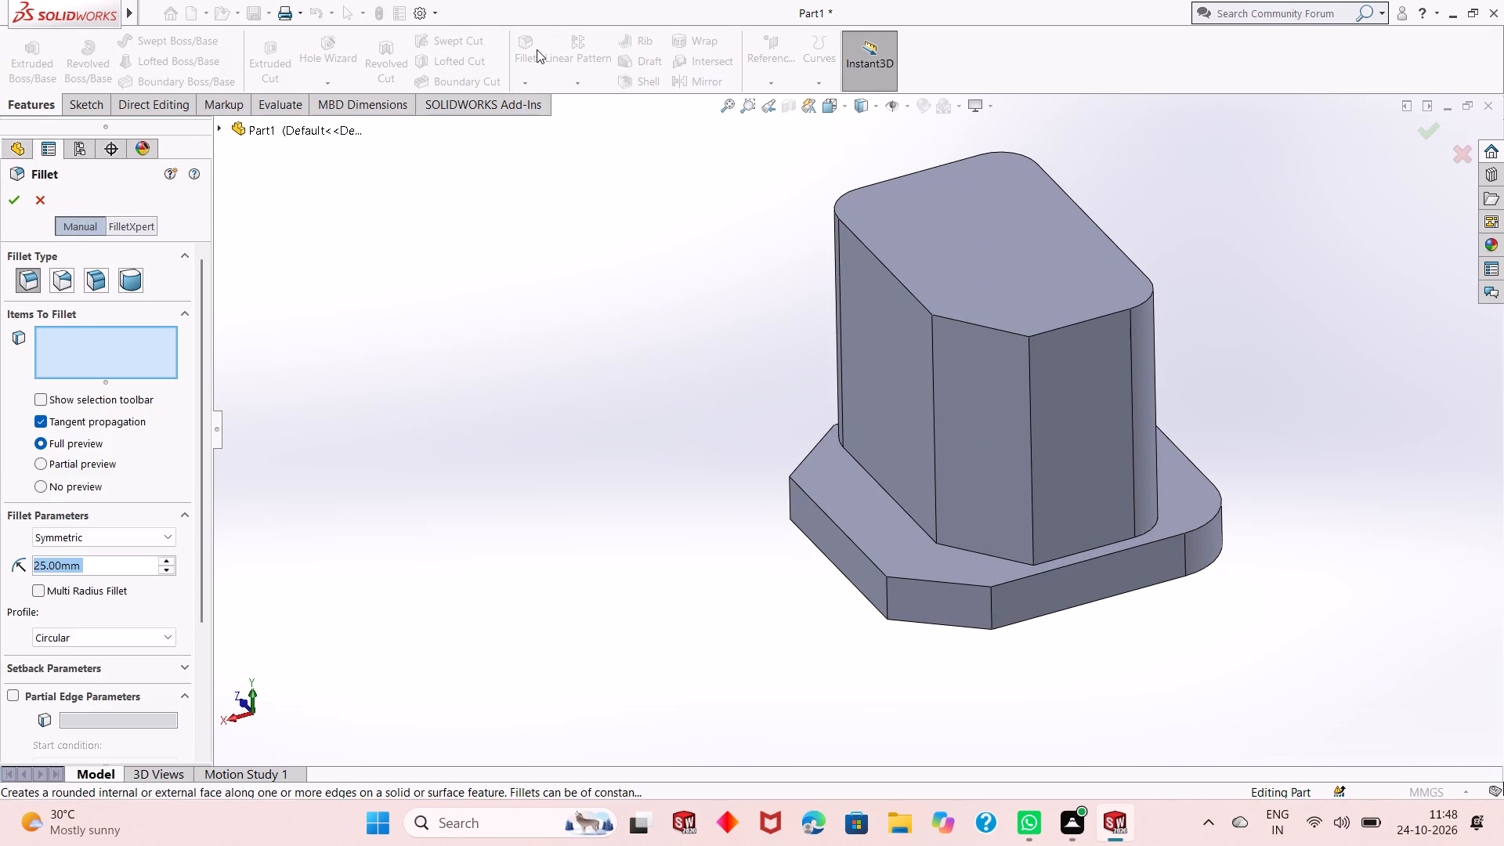
pyautogui.write('10')
pyautogui.press('Return')
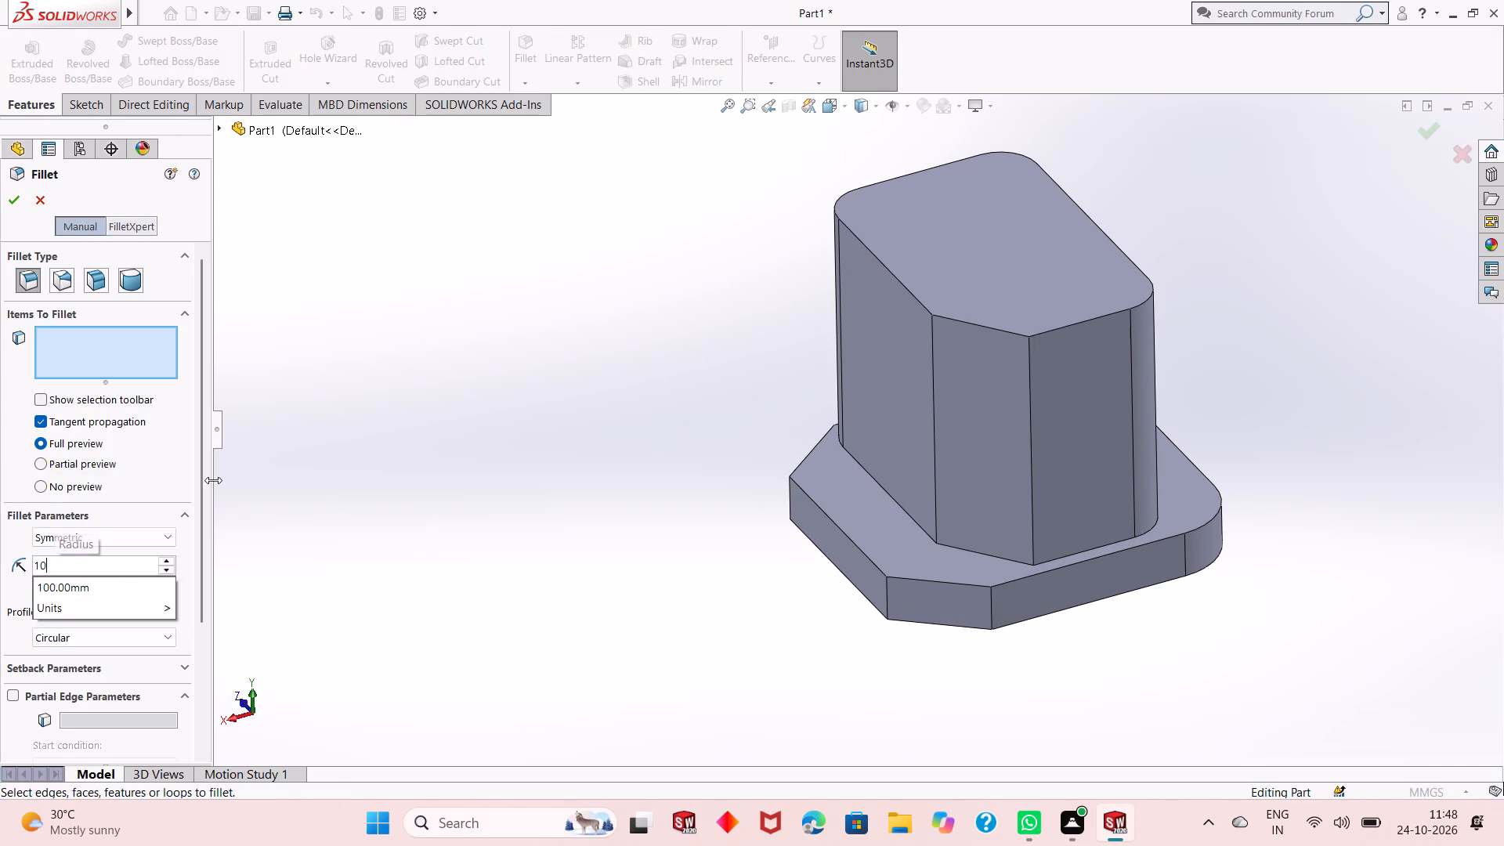
pyautogui.click(1028, 385)
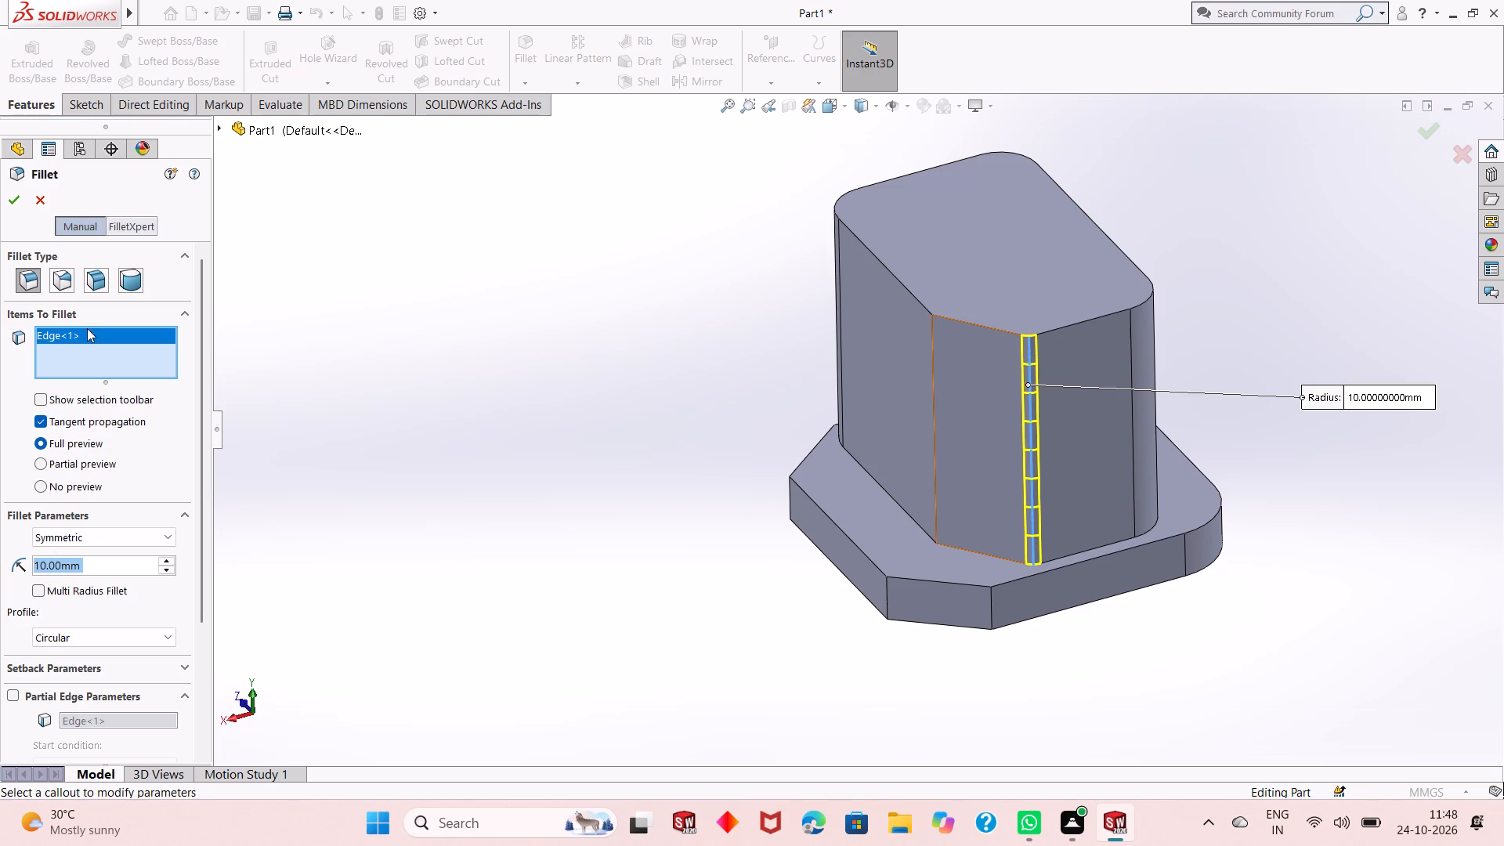
pyautogui.click(11, 204)
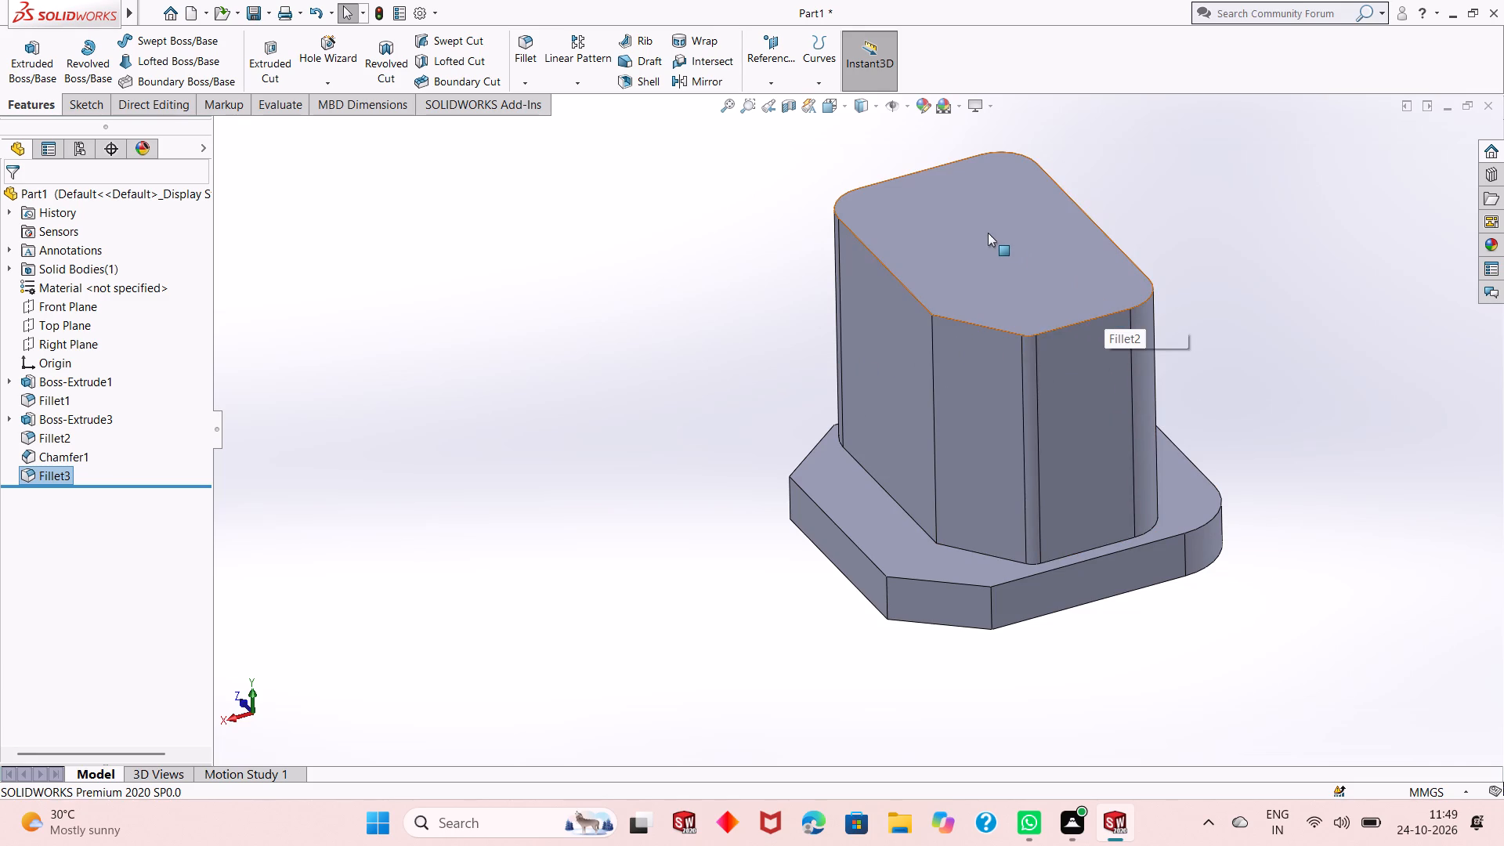
# Start a sketch on the upper block's top face and view it square on.
pyautogui.click(1014, 270)
pyautogui.click(1078, 225)
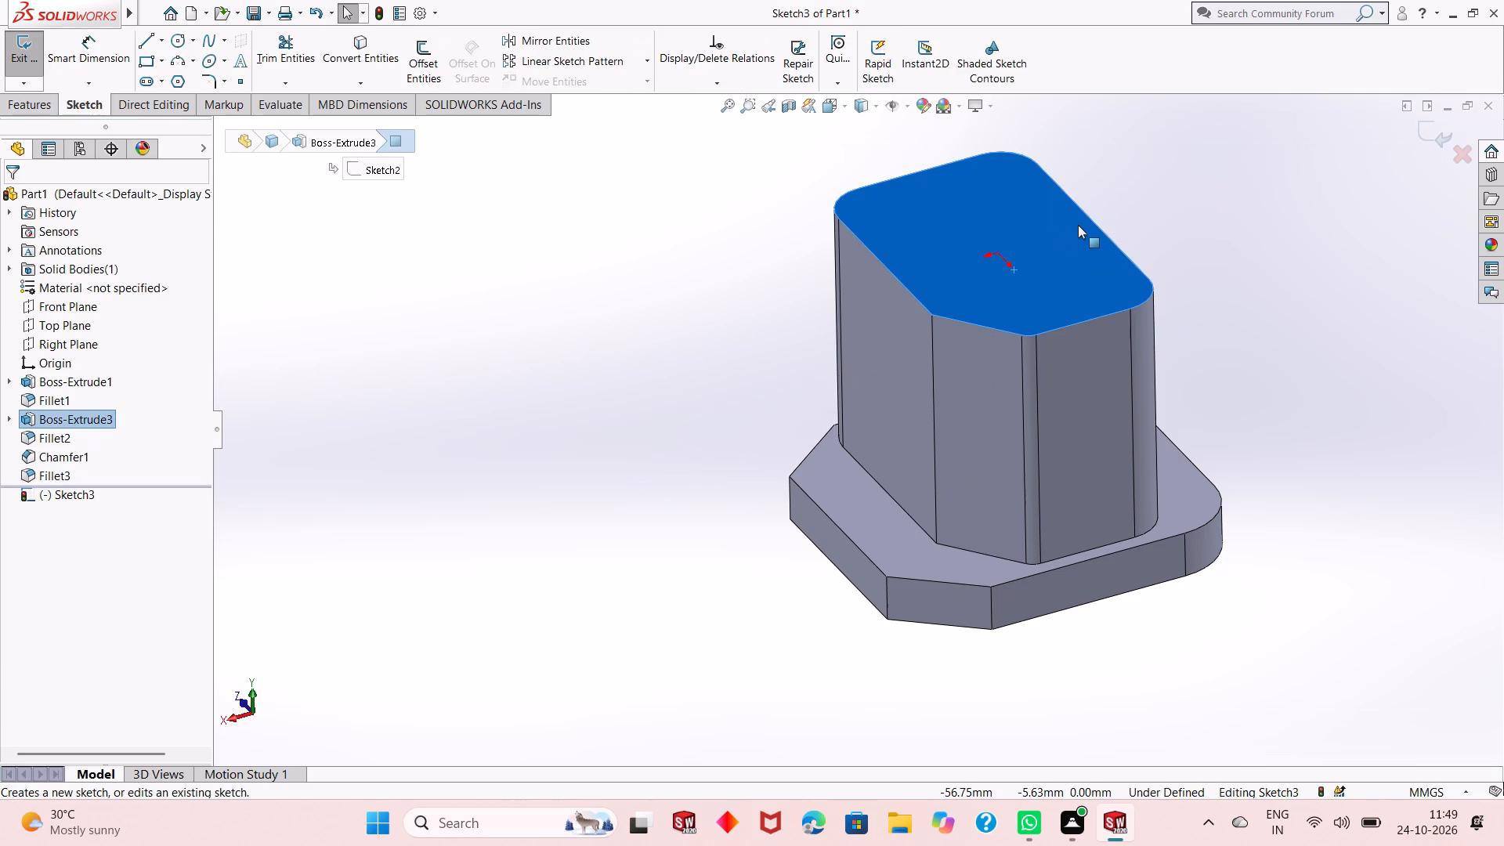
pyautogui.hotkey('ctrl', '8')
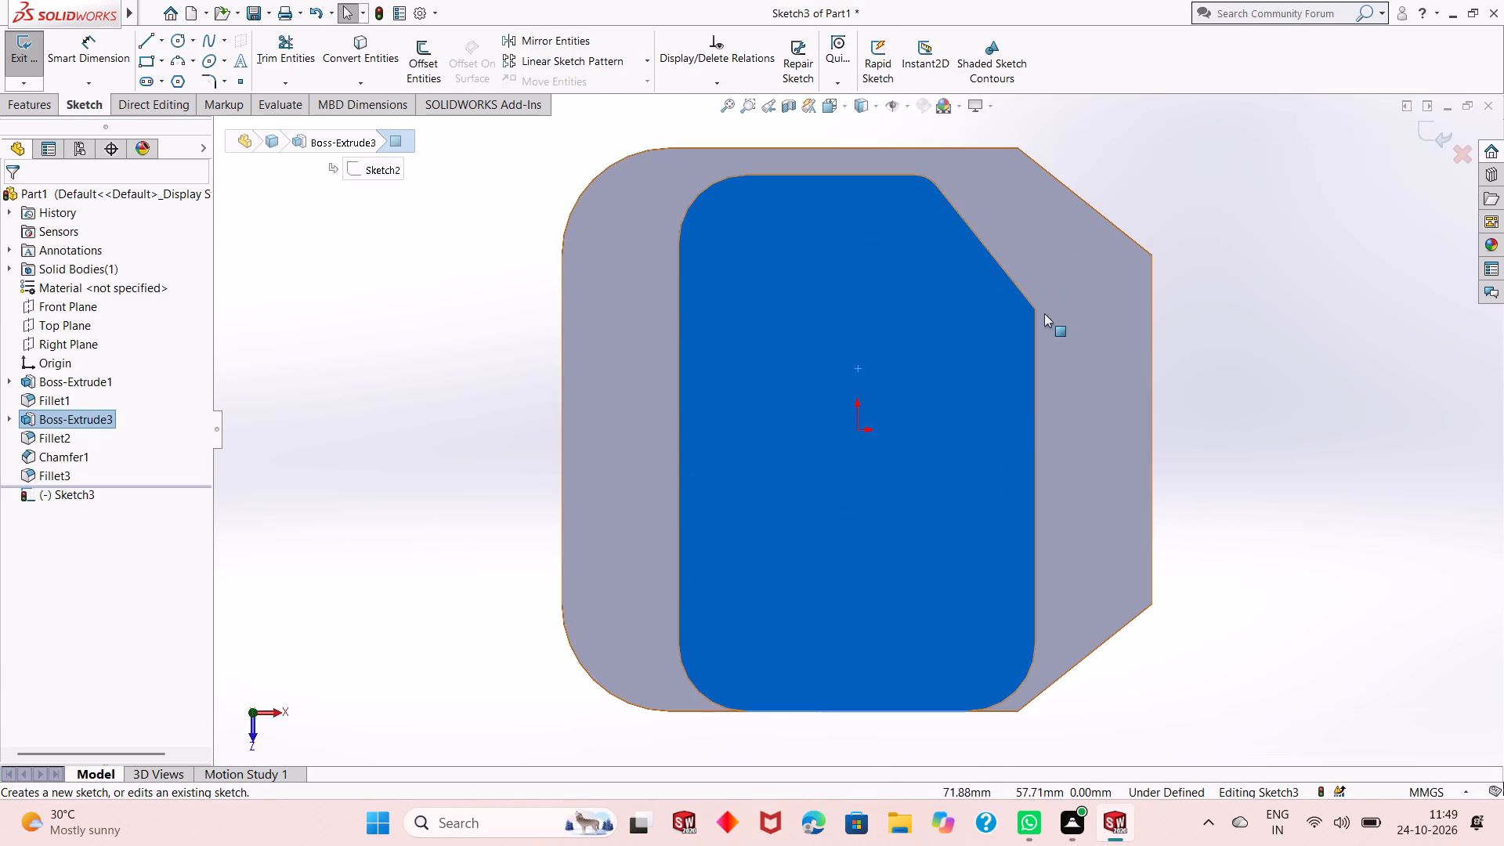
pyautogui.press('Escape')
pyautogui.scroll(1, 949, 478)
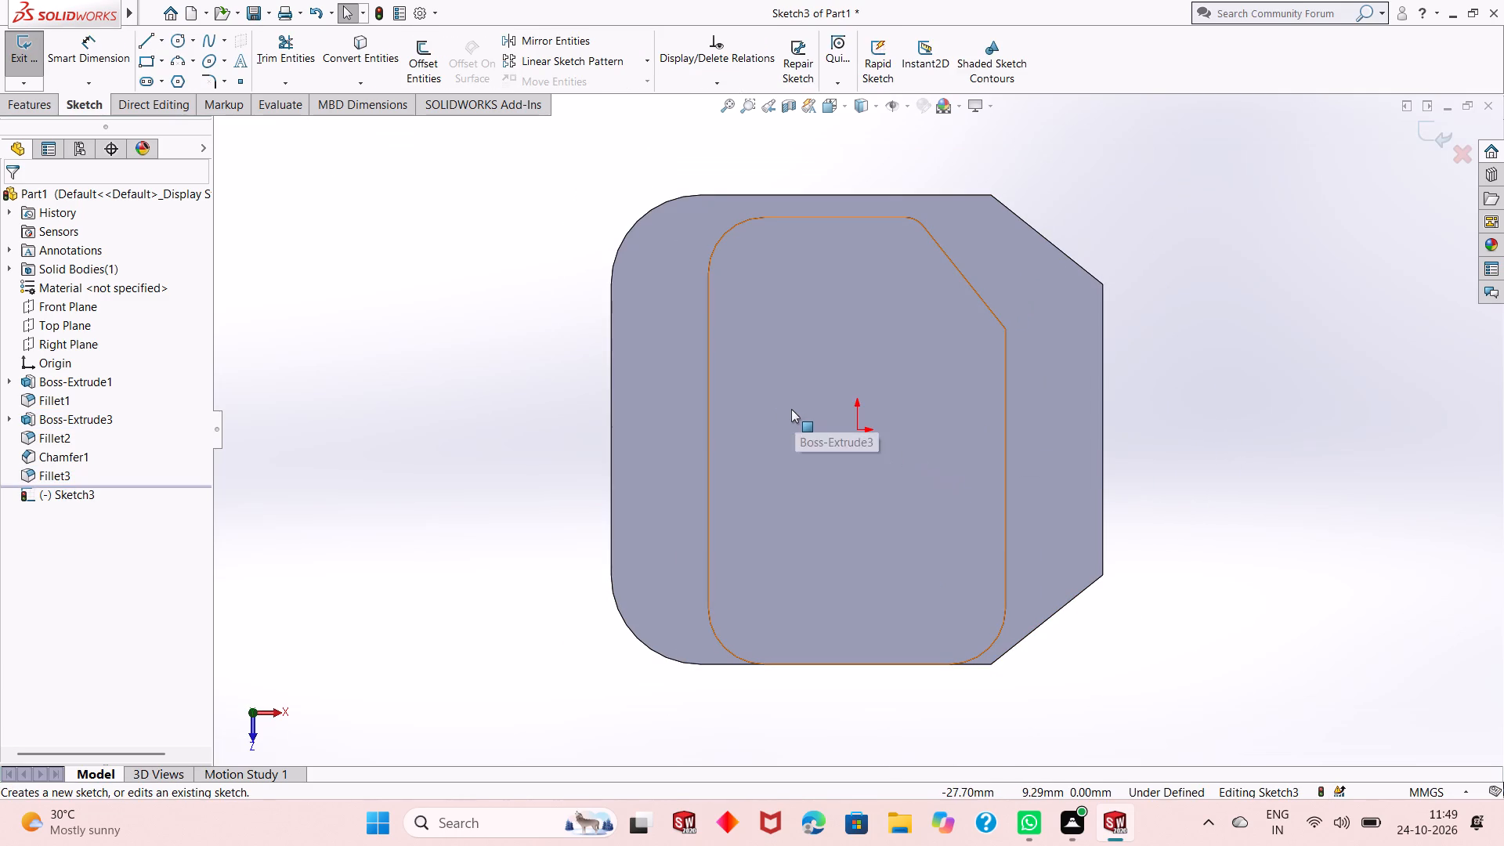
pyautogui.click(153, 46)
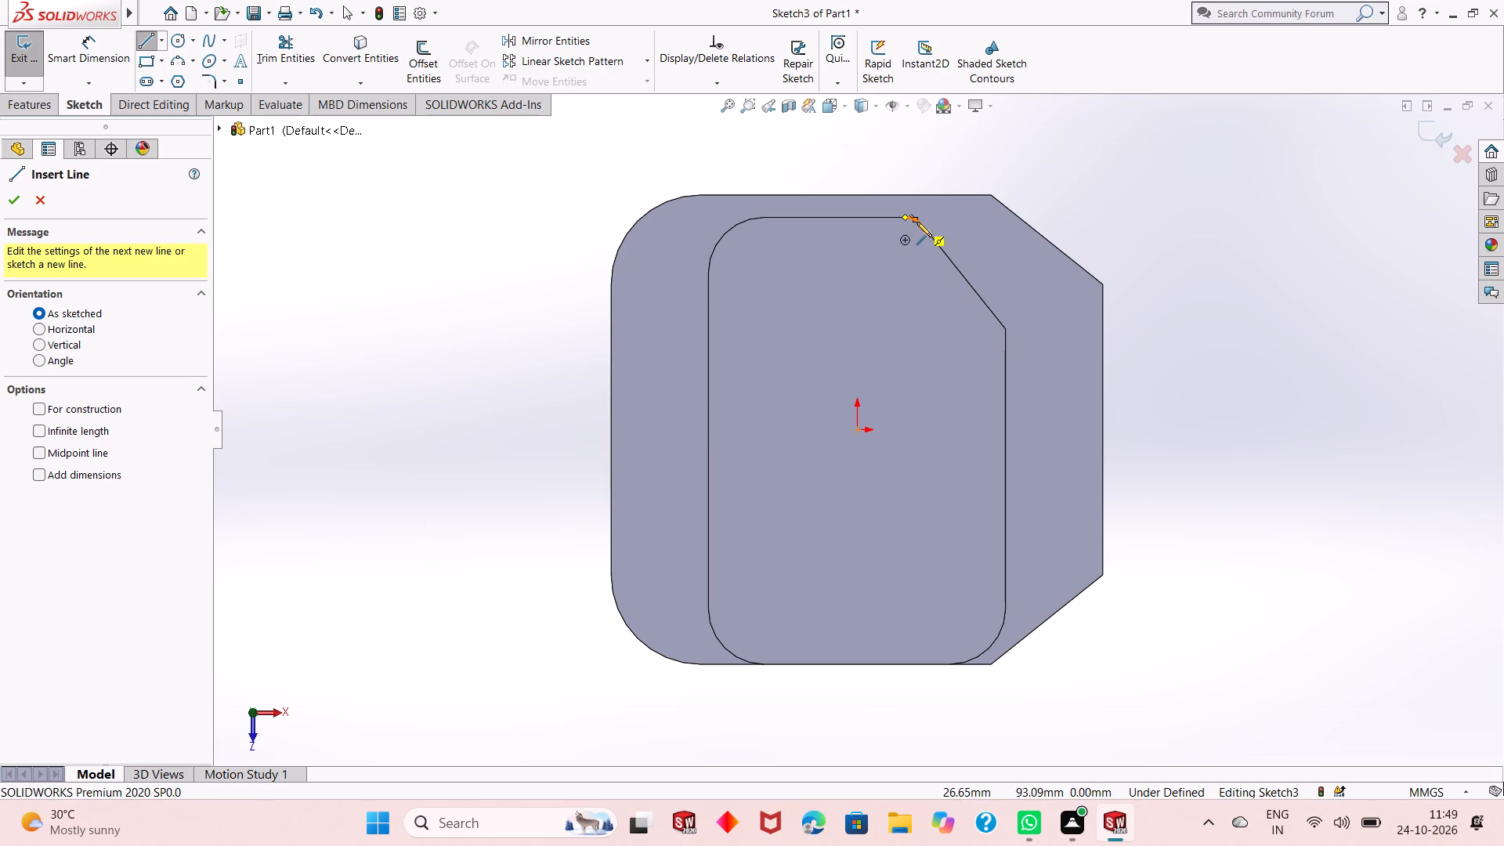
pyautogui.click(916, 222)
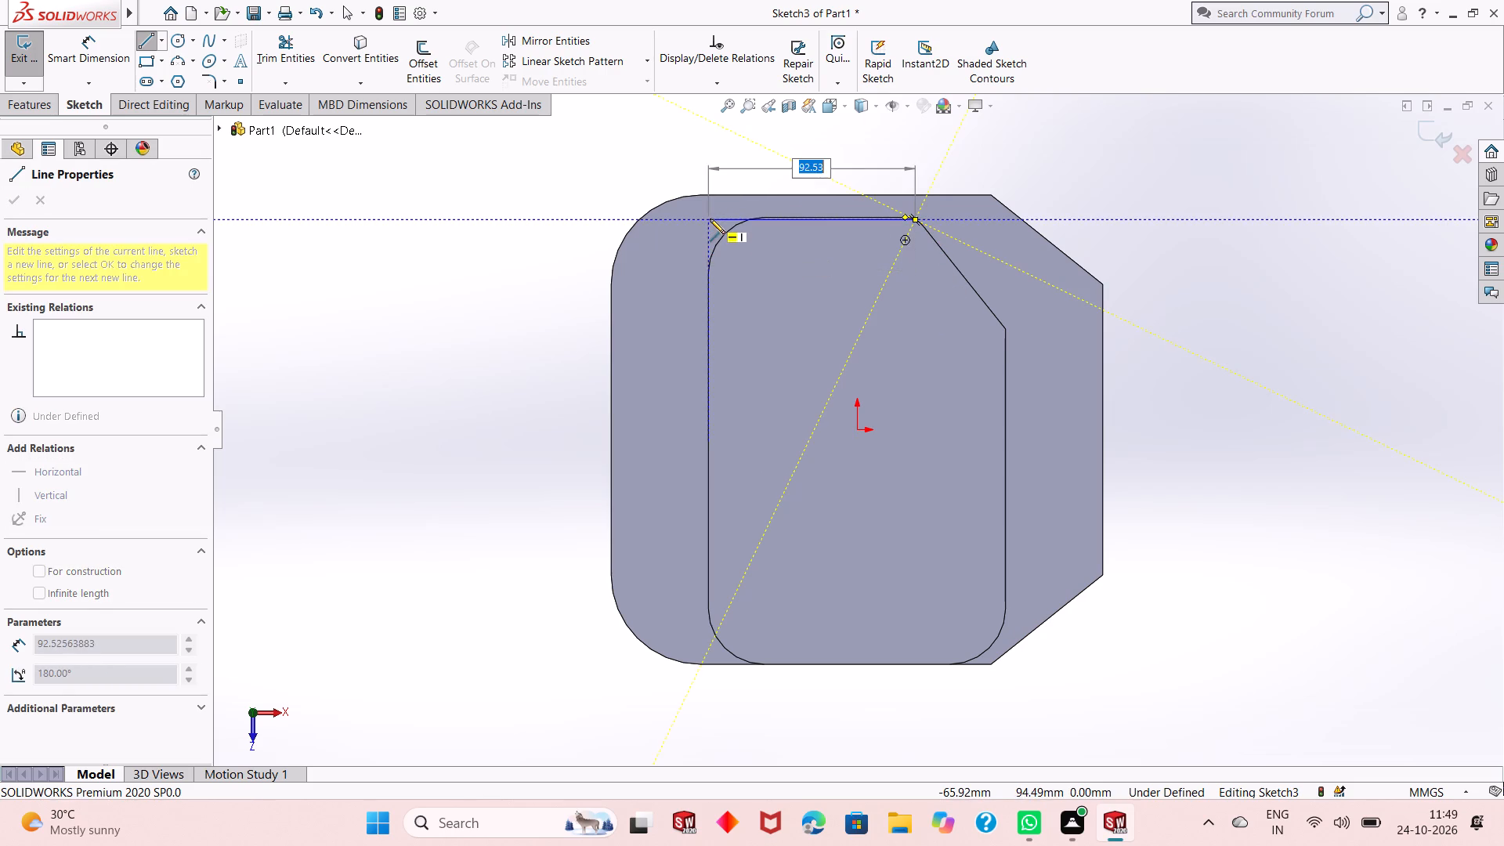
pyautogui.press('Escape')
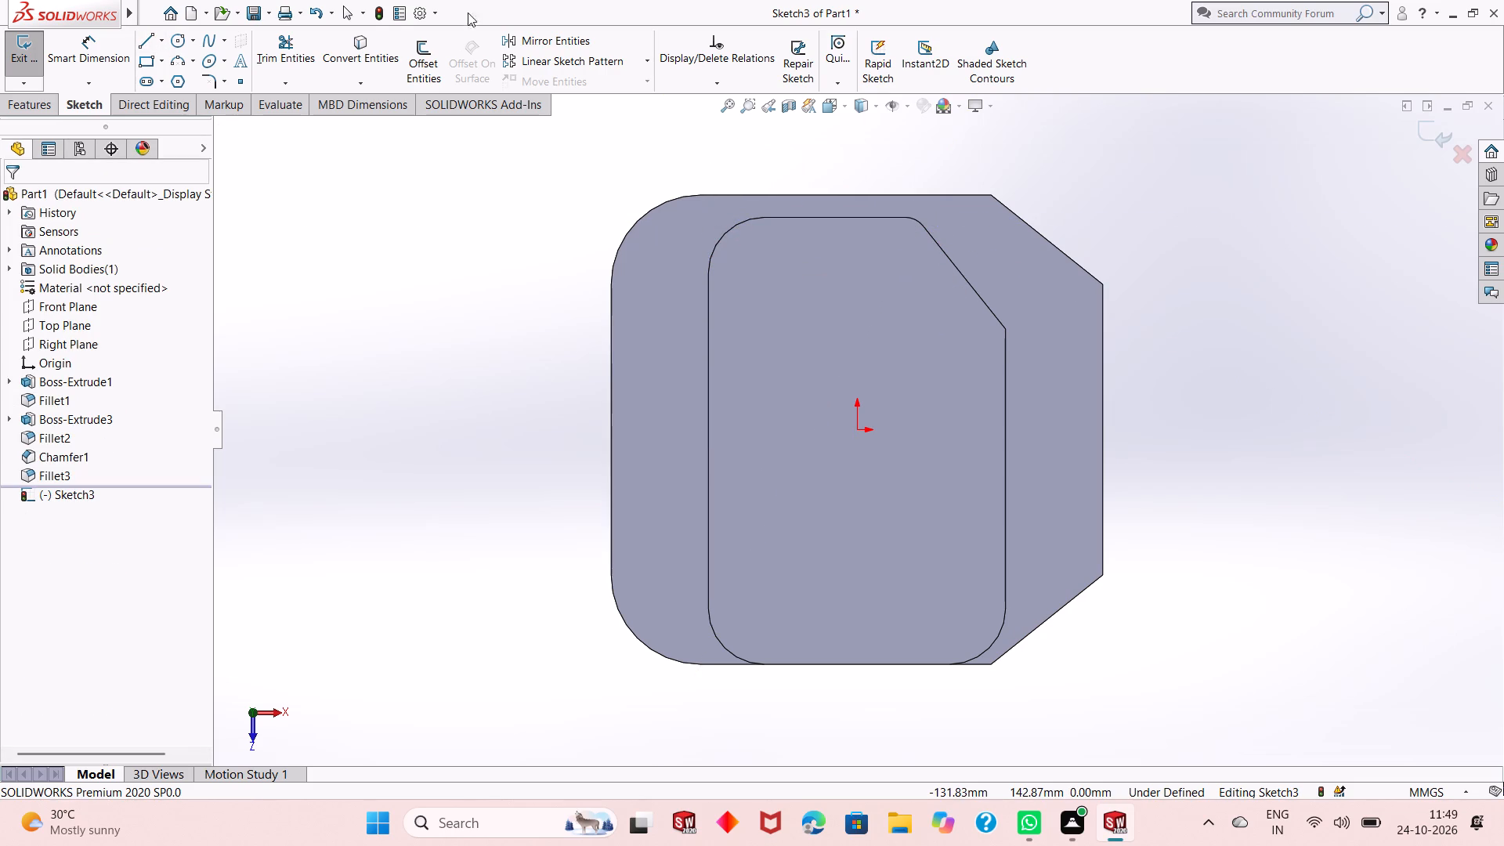
# Draw a line chain from the 10 mm fillet's end along the block's short side: about 107 mm horizontal, 200 mm vertical, 170 mm horizontal back.
pyautogui.click(145, 42)
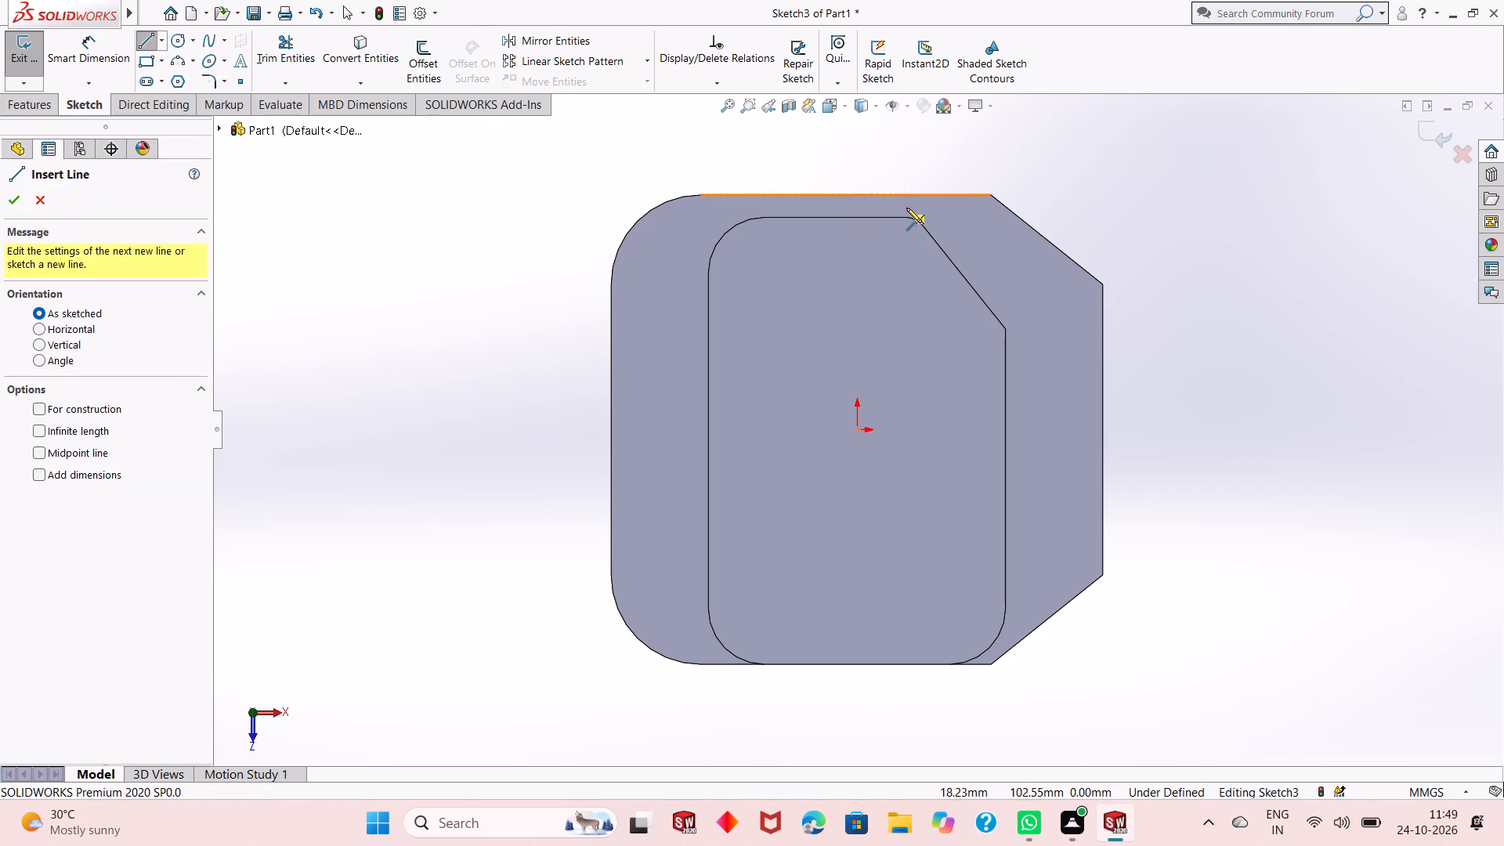
pyautogui.click(909, 218)
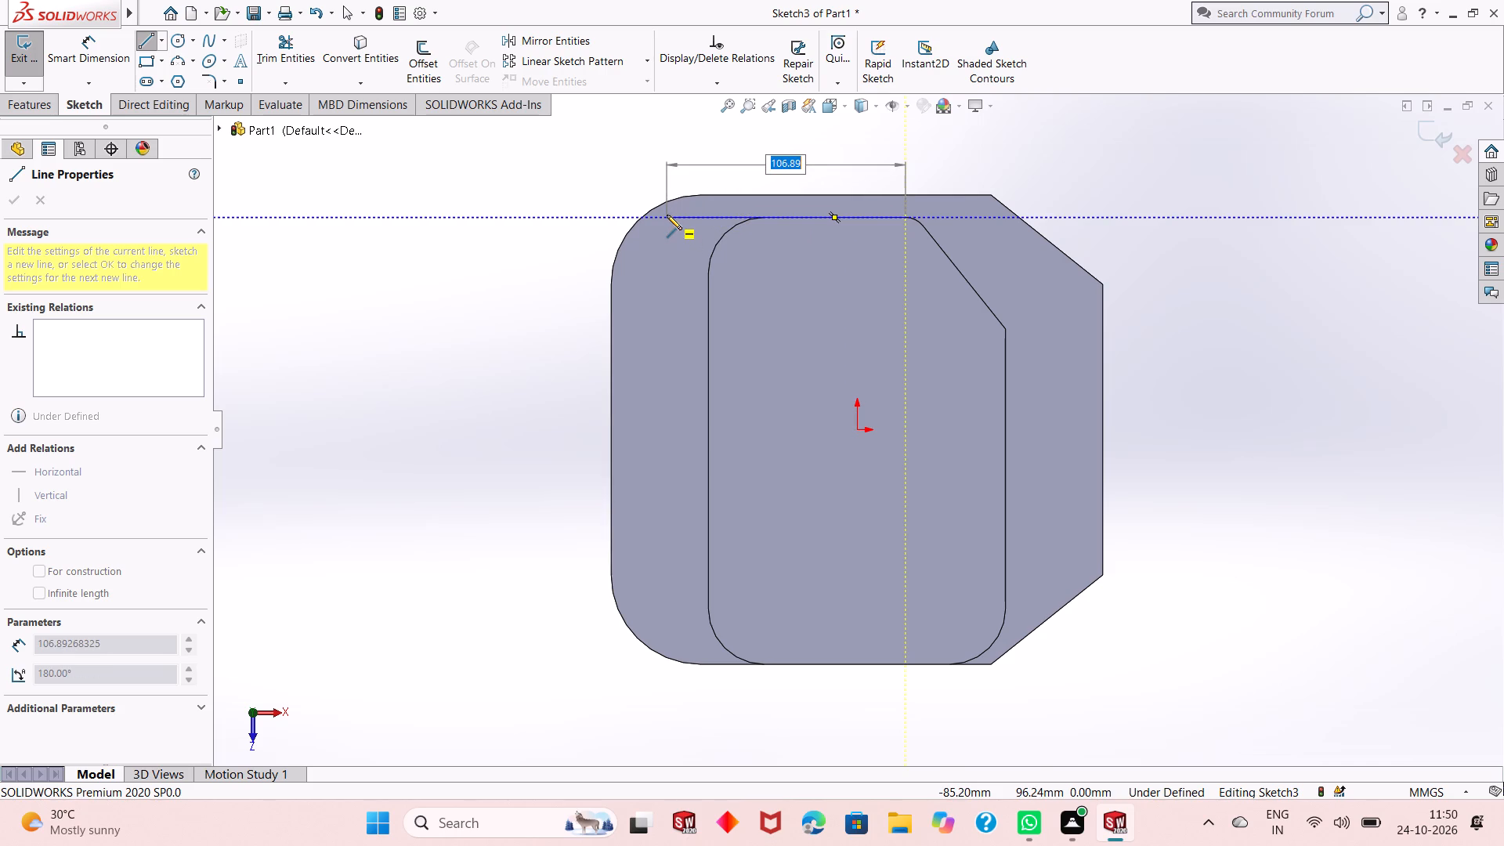
pyautogui.write('90')
pyautogui.press('Return')
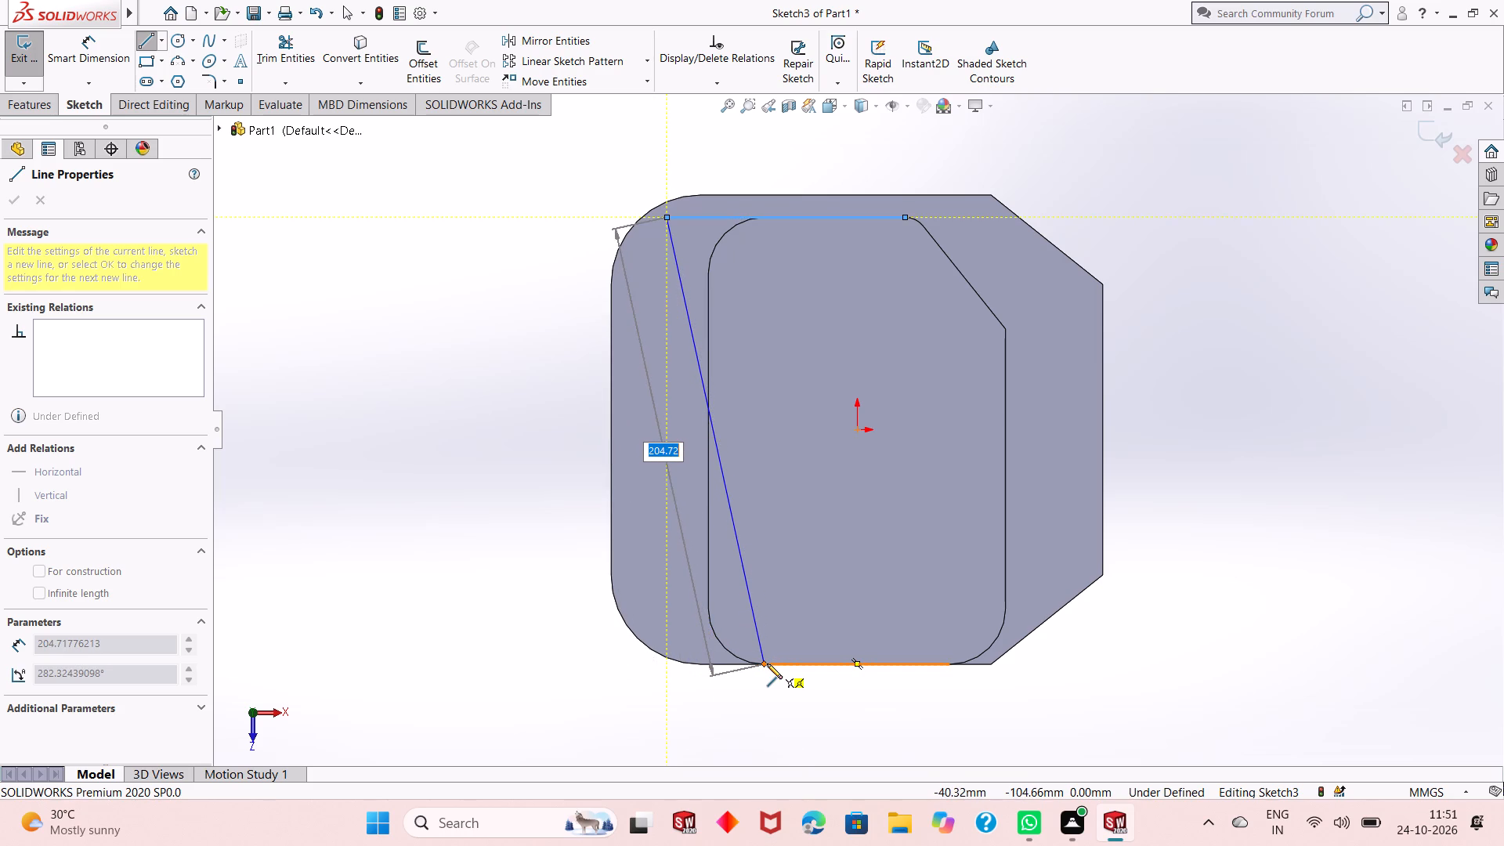
pyautogui.click(665, 665)
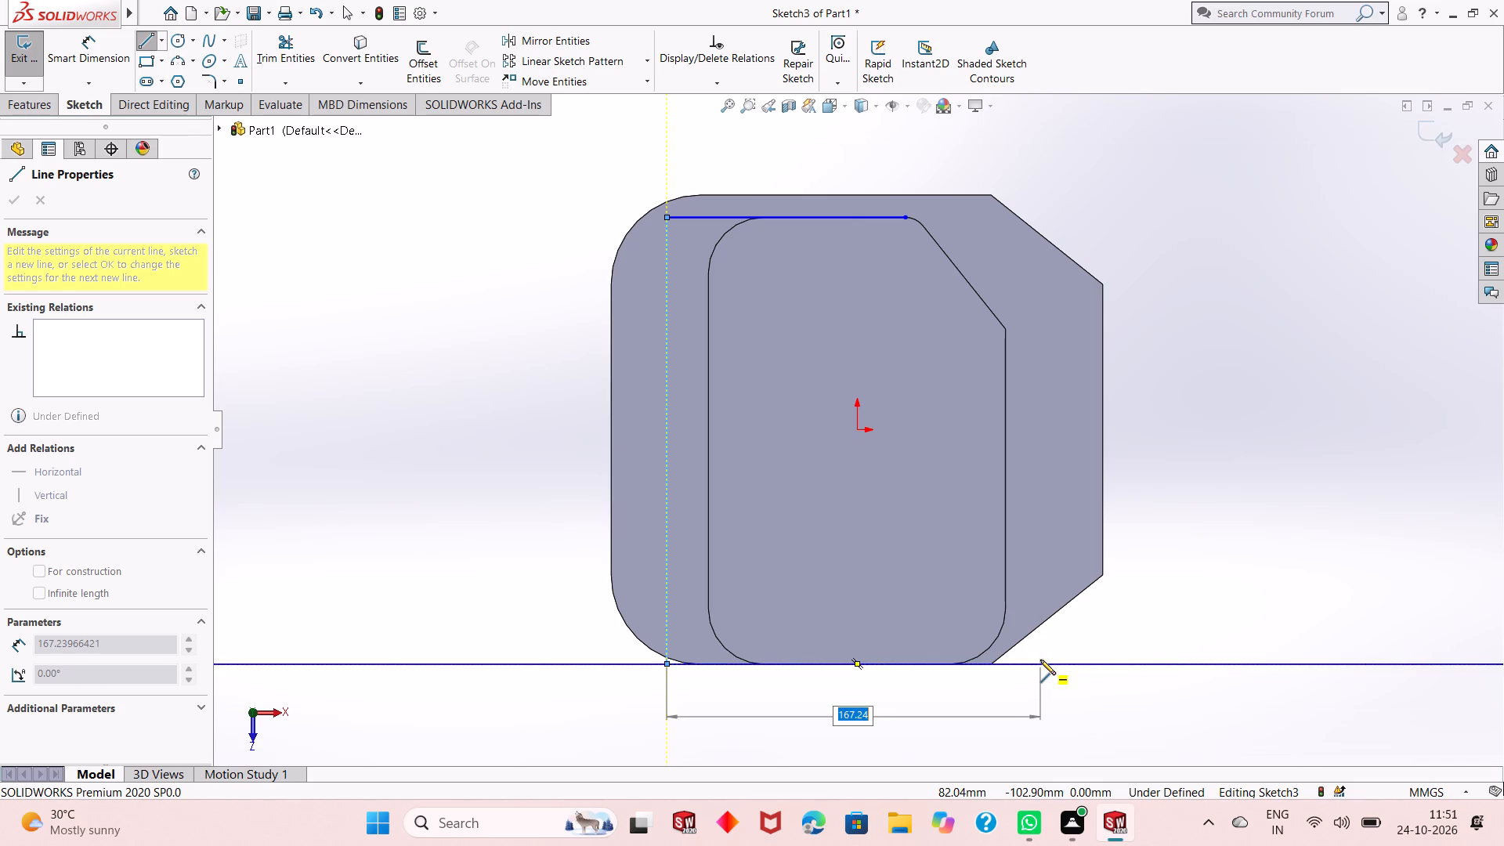
pyautogui.write('170')
pyautogui.press('Return')
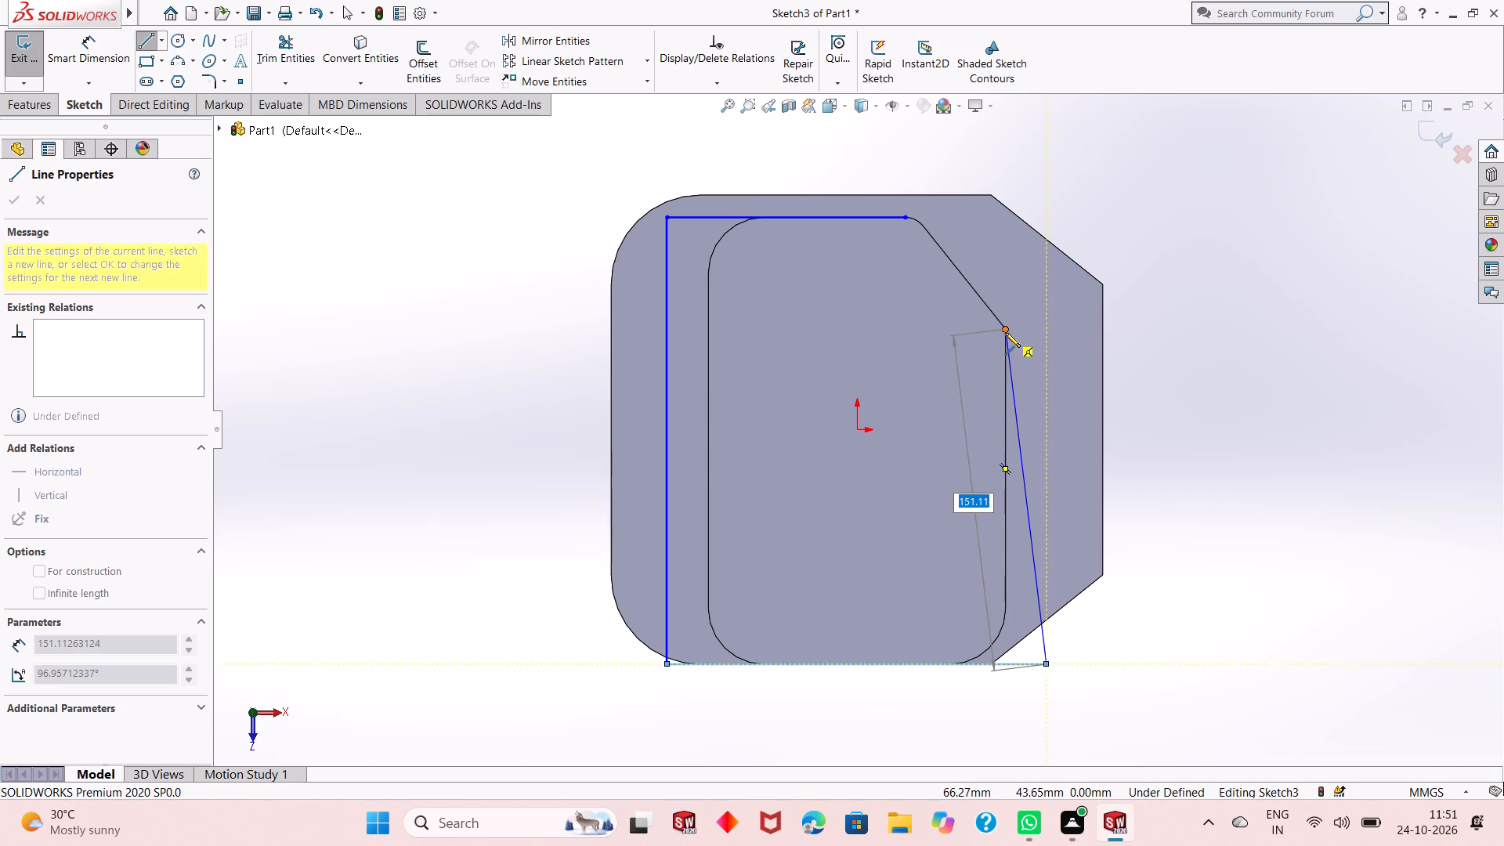
# Continue the outline with an about 150 mm vertical line, a horizontal line to the block's chamfer corner, and a line along the chamfer edge.
pyautogui.click(1048, 329)
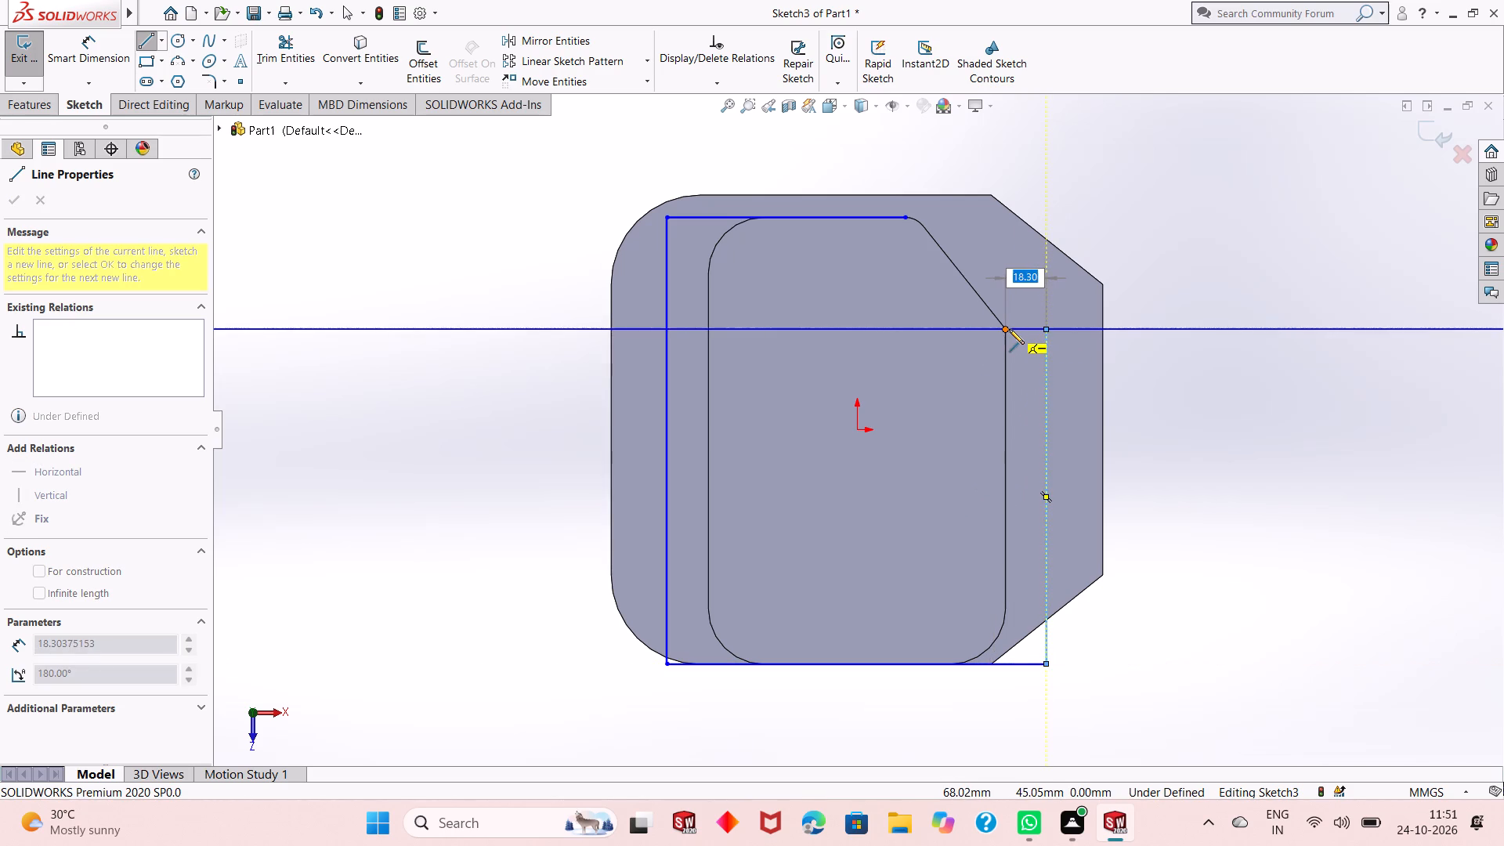
pyautogui.click(1009, 329)
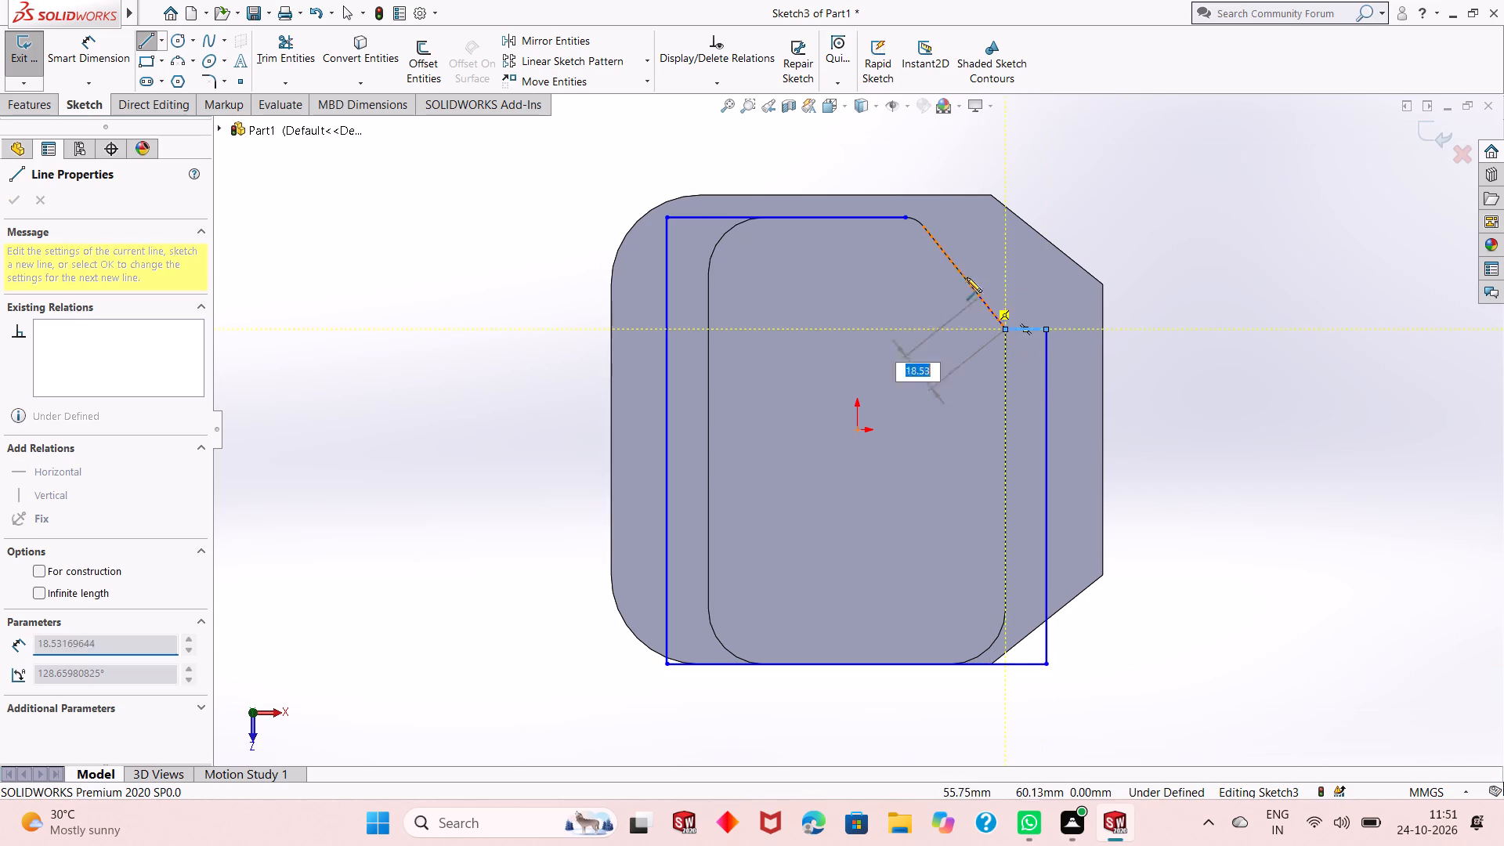
pyautogui.click(924, 229)
pyautogui.scroll(2, 924, 229)
pyautogui.press('Escape')
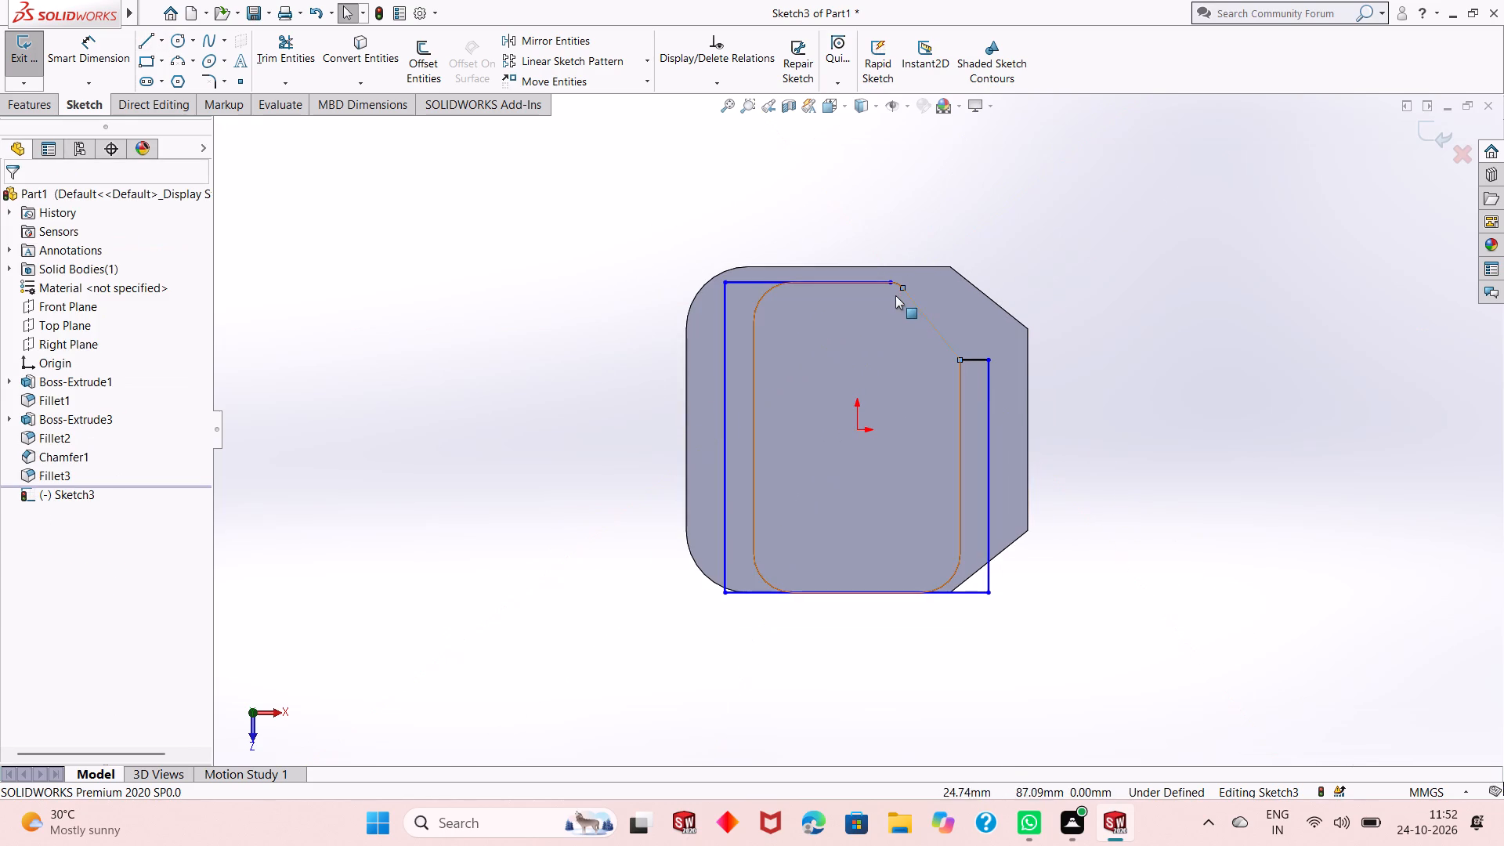
pyautogui.scroll(-3, 898, 300)
pyautogui.press('Escape')
pyautogui.press('Escape')
pyautogui.press('Escape')
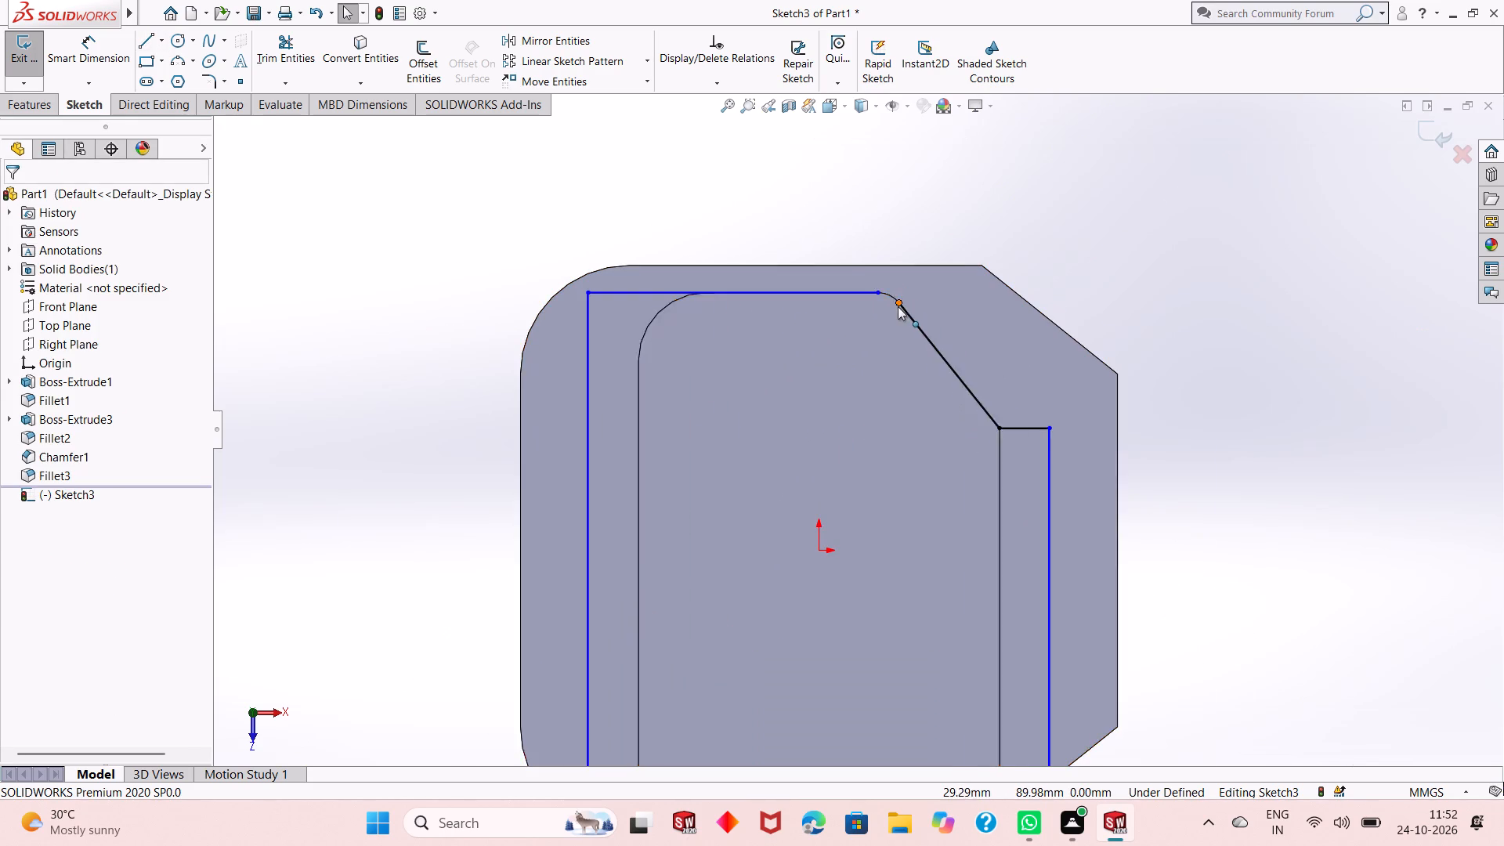
# Close the outline with a three-point arc tracing the block's 10 mm corner fillet between the chamfer line and the first horizontal line.
pyautogui.scroll(-3, 898, 306)
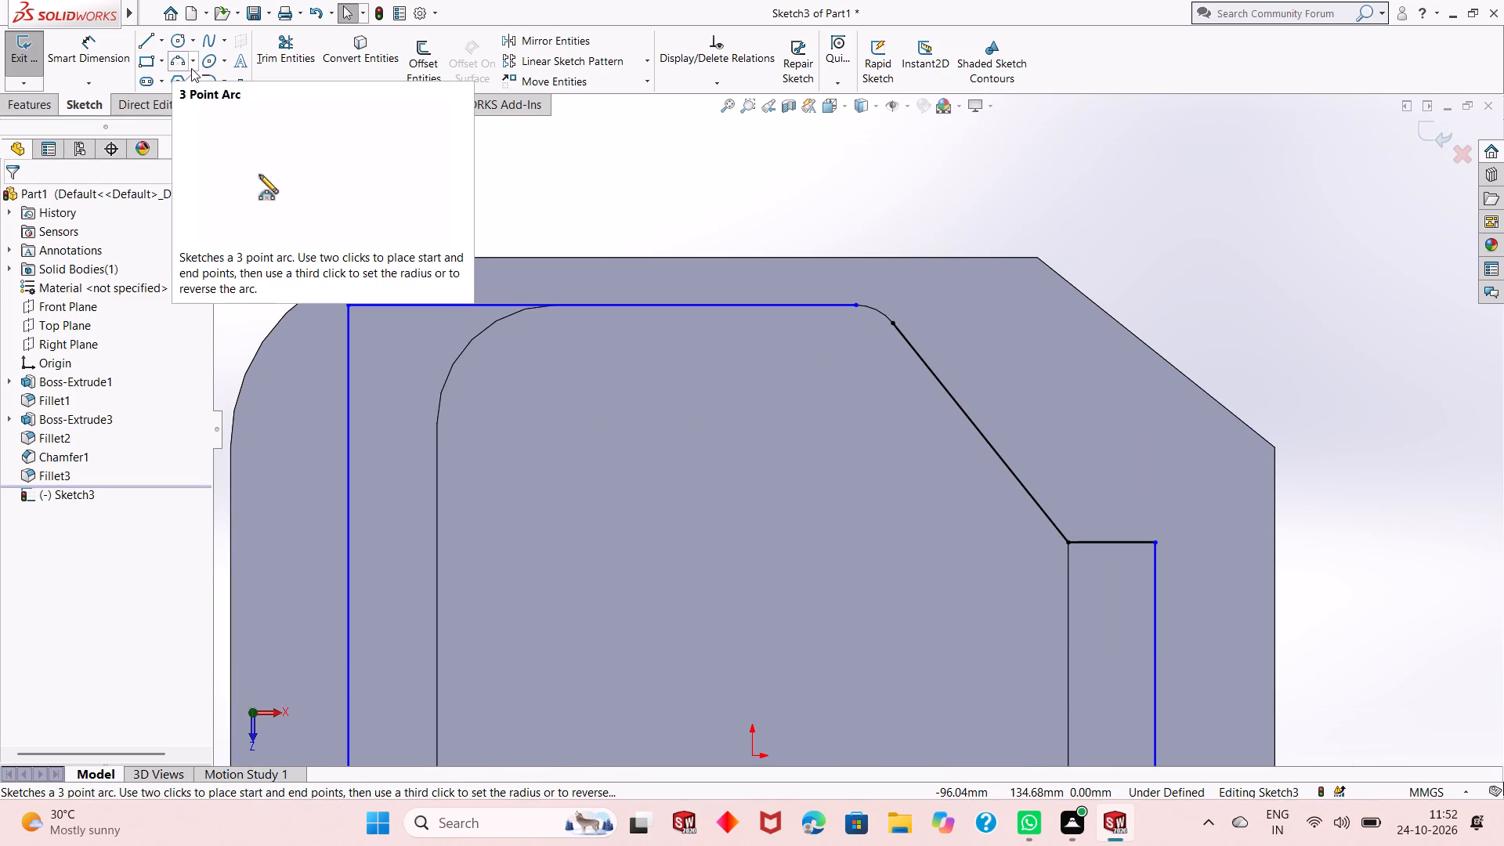
pyautogui.click(181, 68)
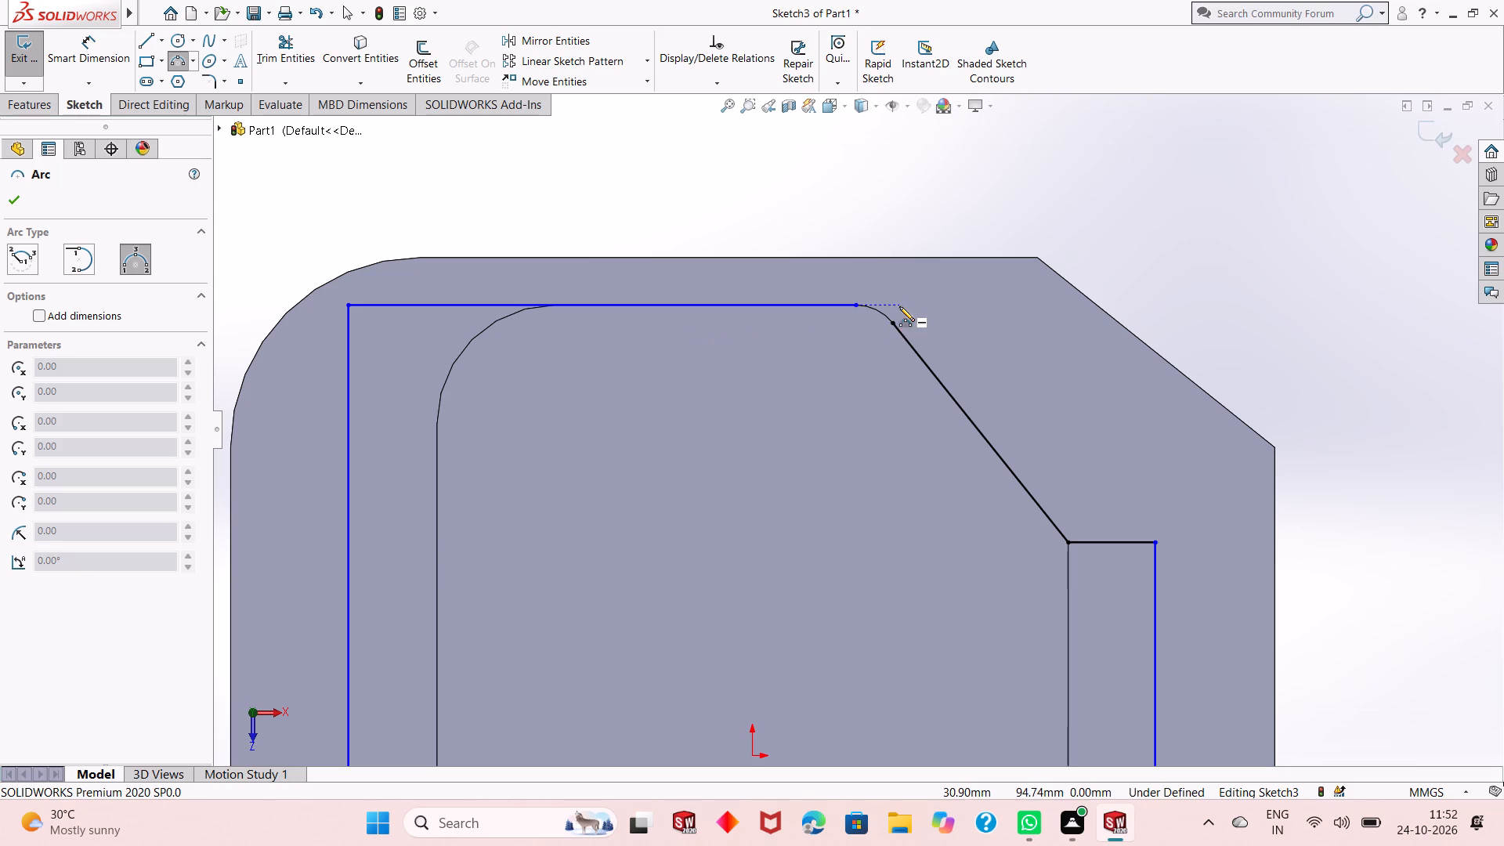
pyautogui.click(895, 322)
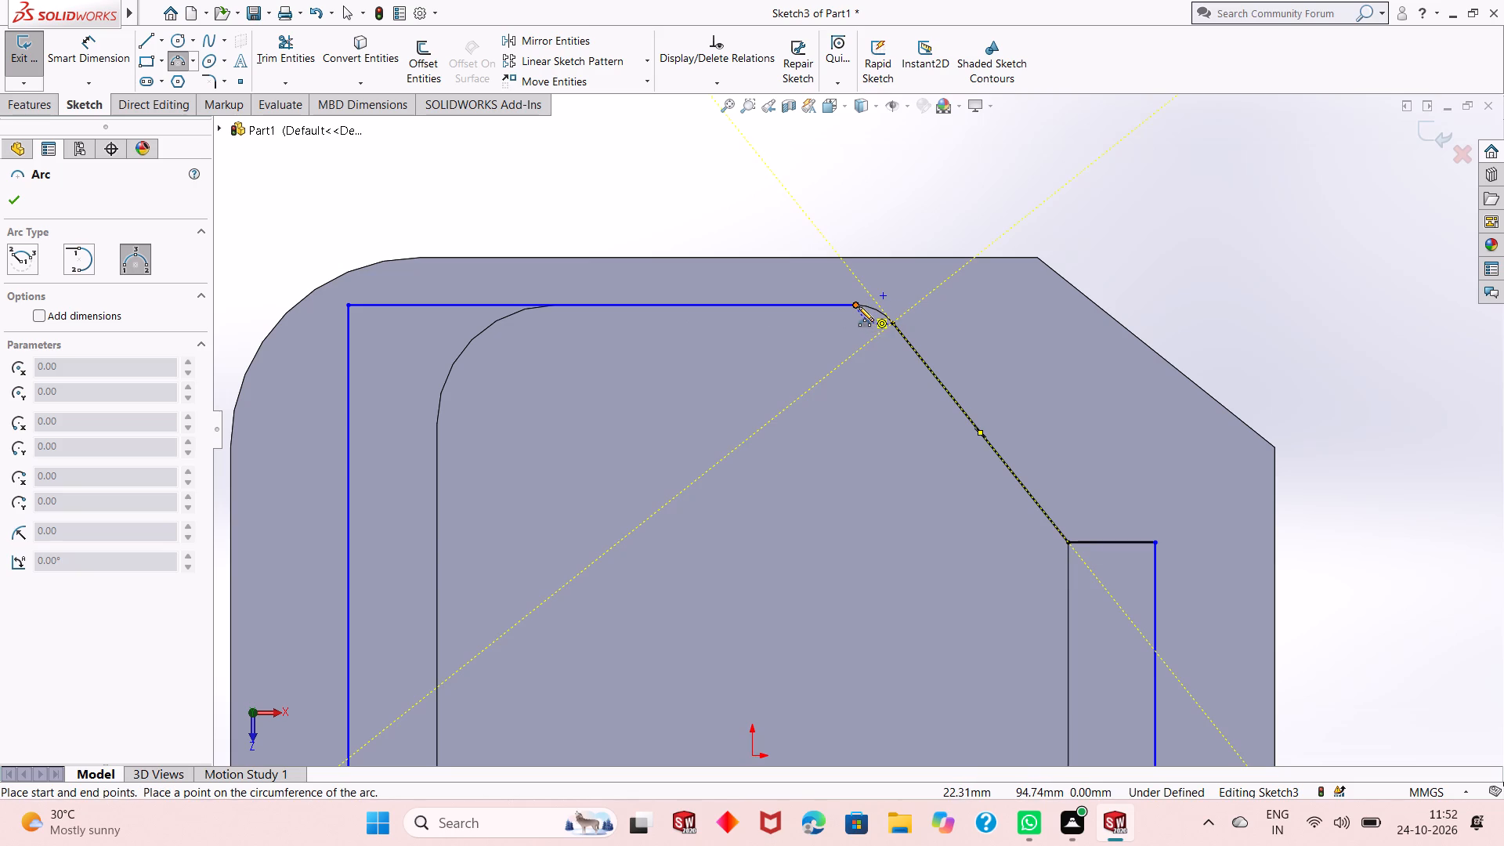
pyautogui.click(859, 306)
pyautogui.click(885, 316)
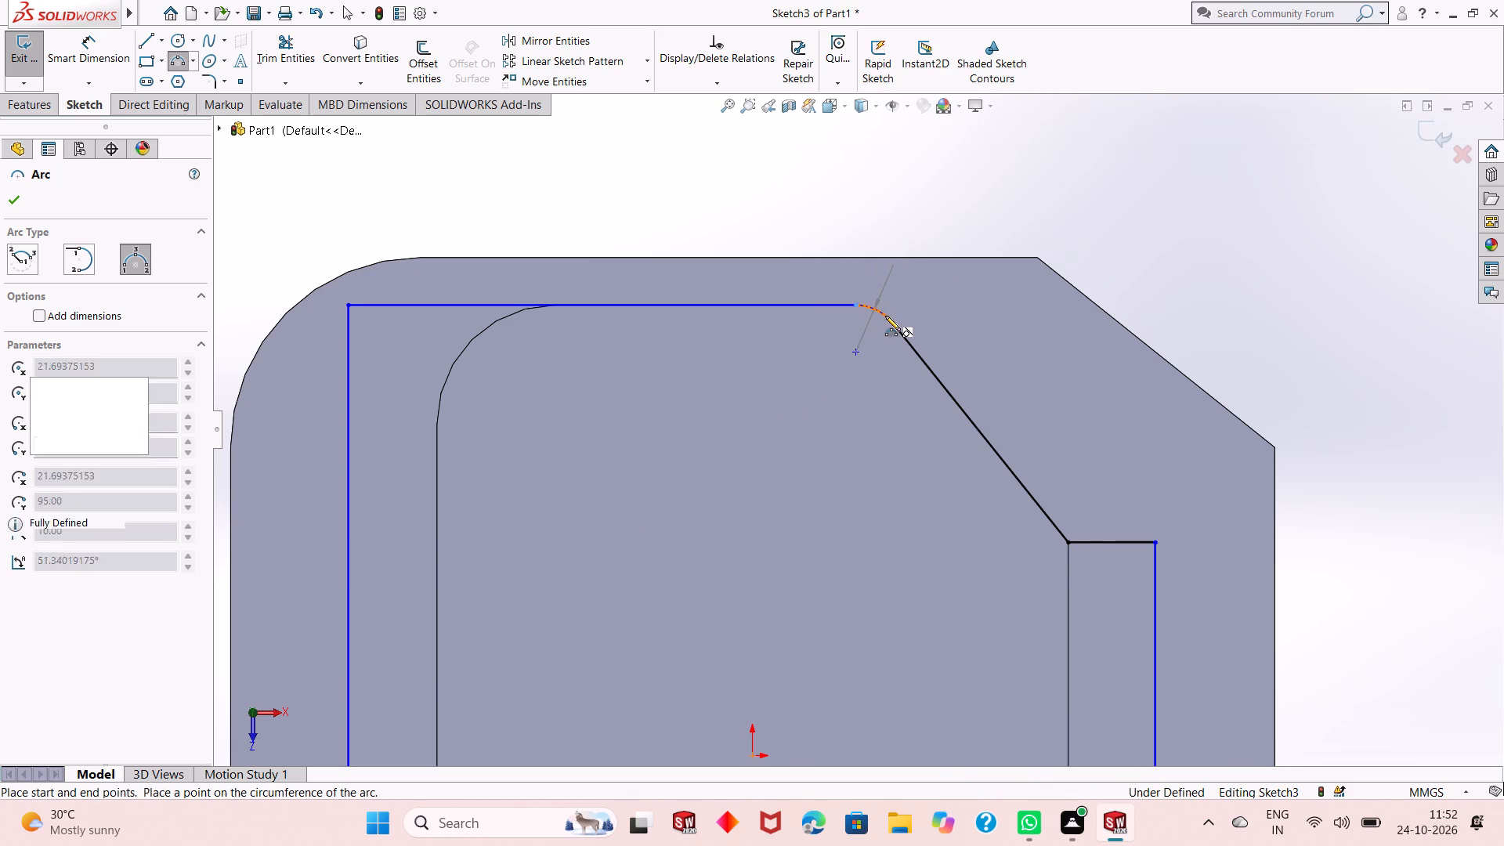
pyautogui.rightClick(929, 191)
pyautogui.click(945, 200)
# Dimension the outline's 170 mm horizontal line, the opposite horizontal line and the full-length 200 mm vertical line, accepting their drawn lengths.
pyautogui.scroll(-2, 844, 277)
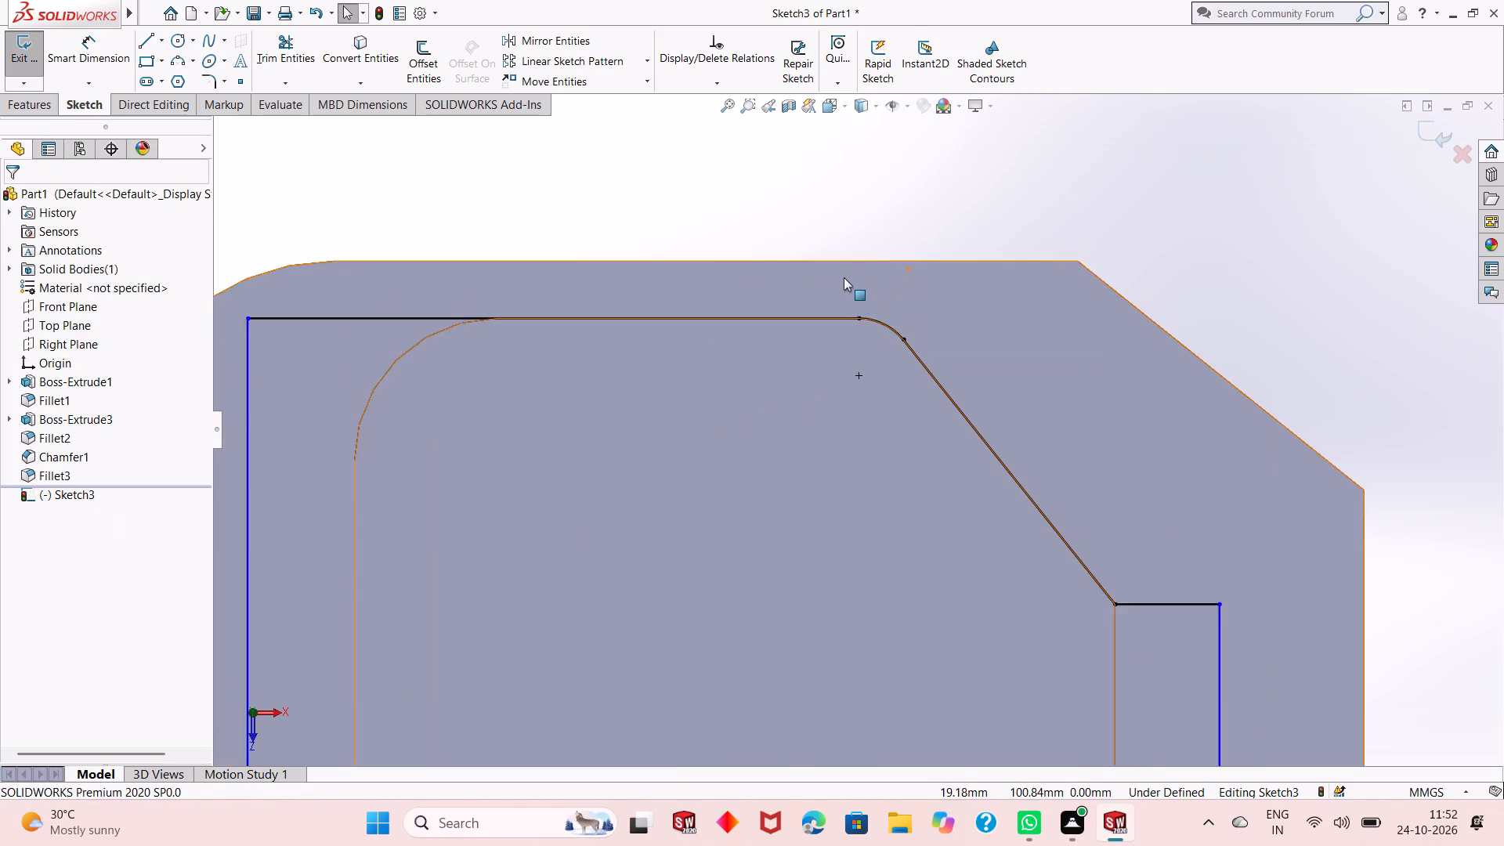
pyautogui.scroll(8, 817, 271)
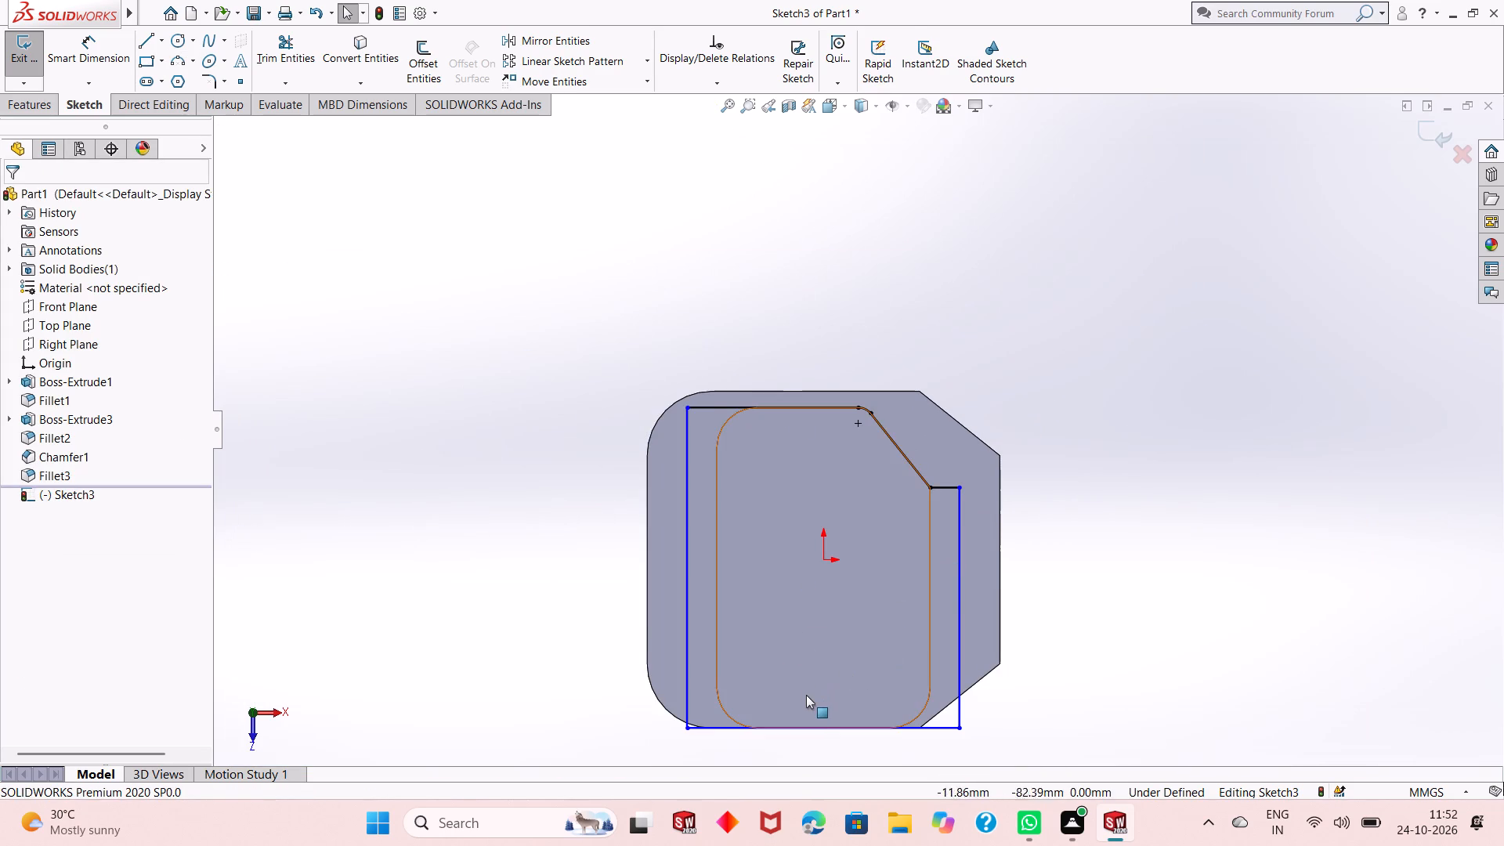
pyautogui.scroll(1, 847, 746)
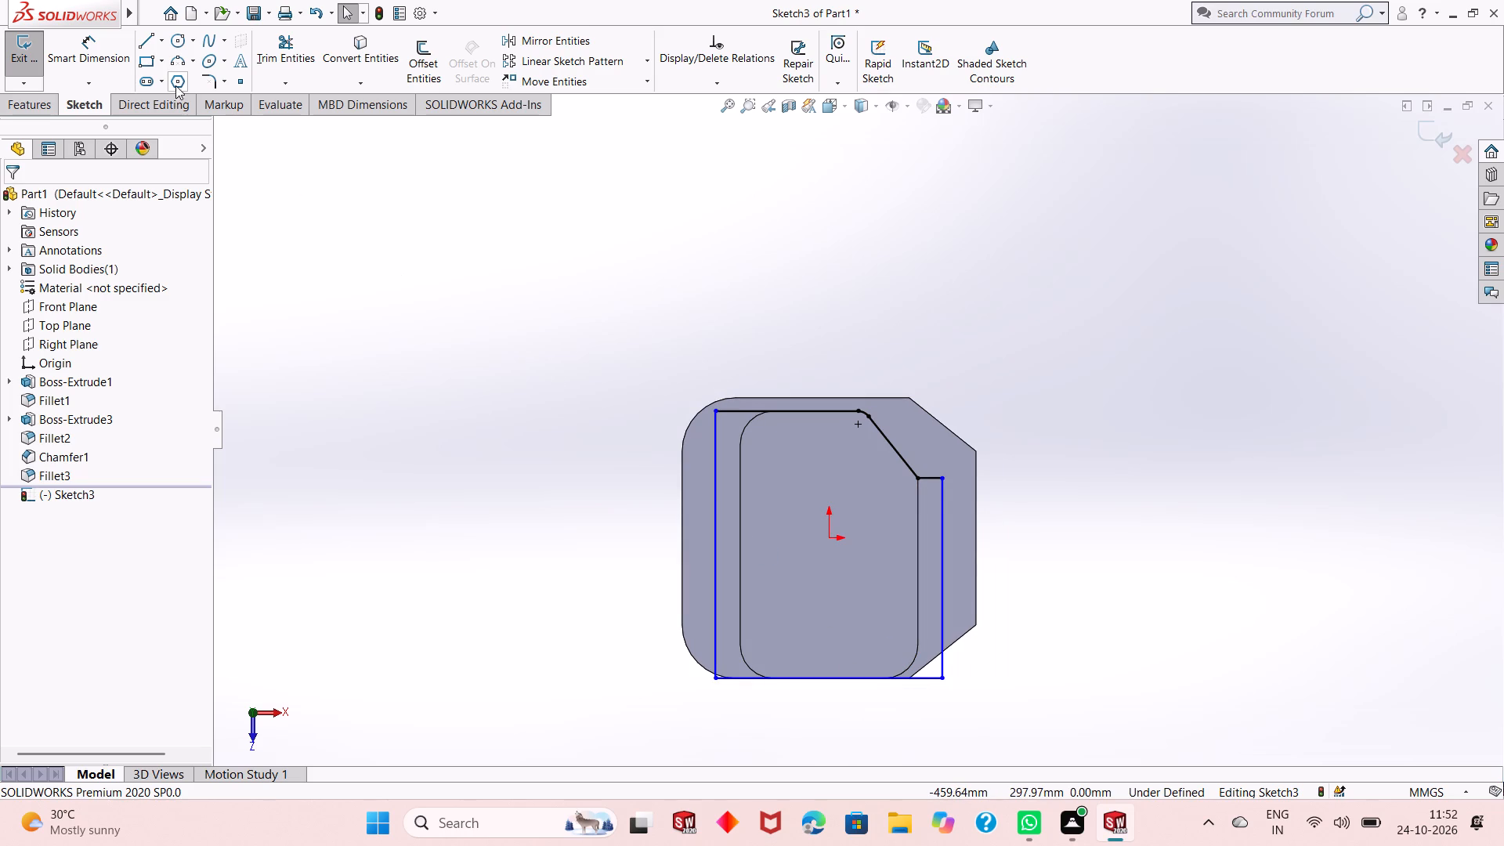
pyautogui.click(89, 51)
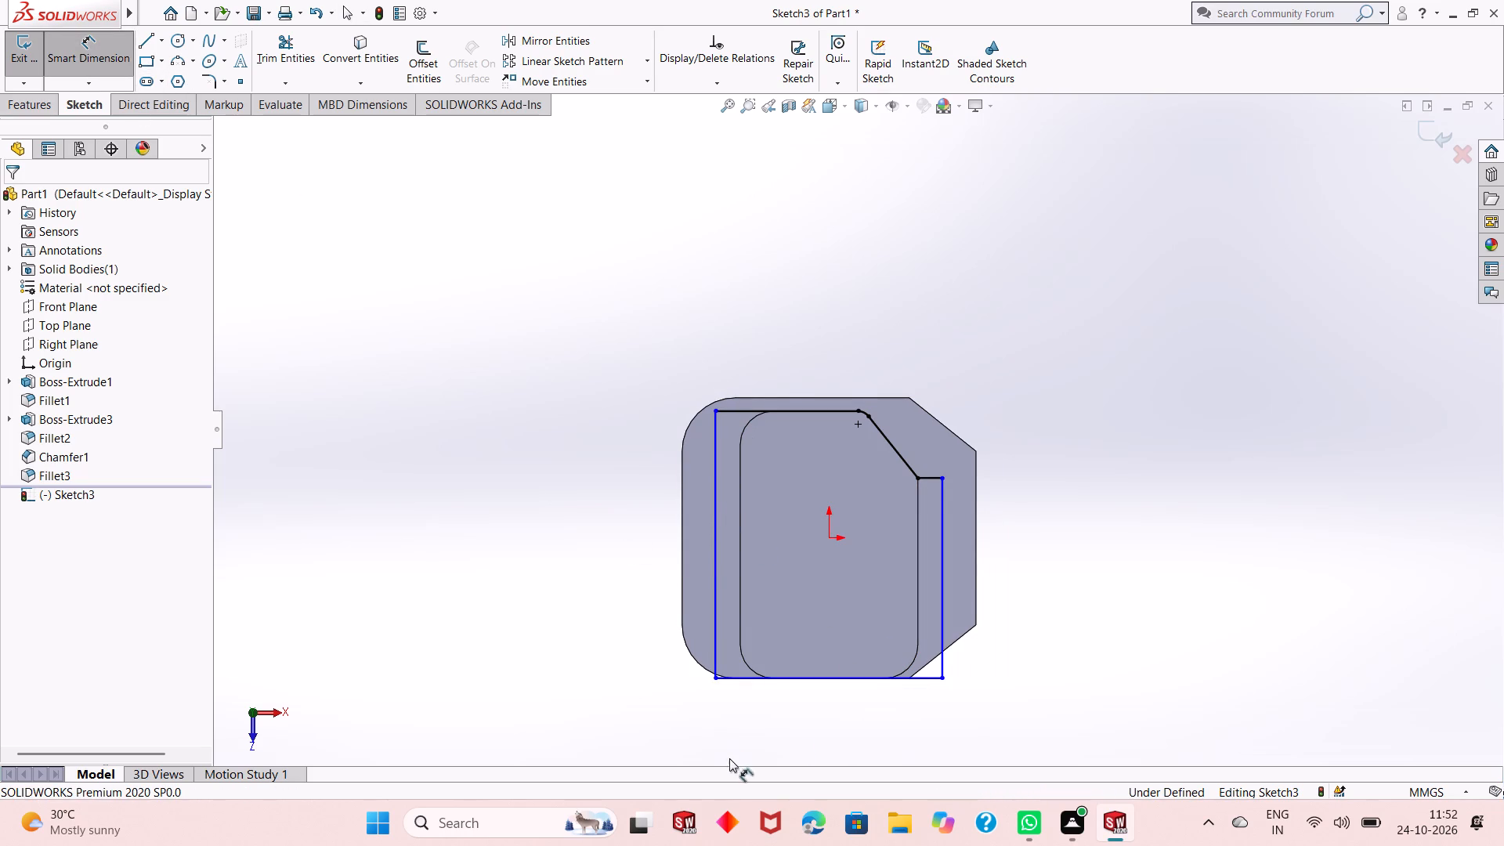
pyautogui.click(928, 676)
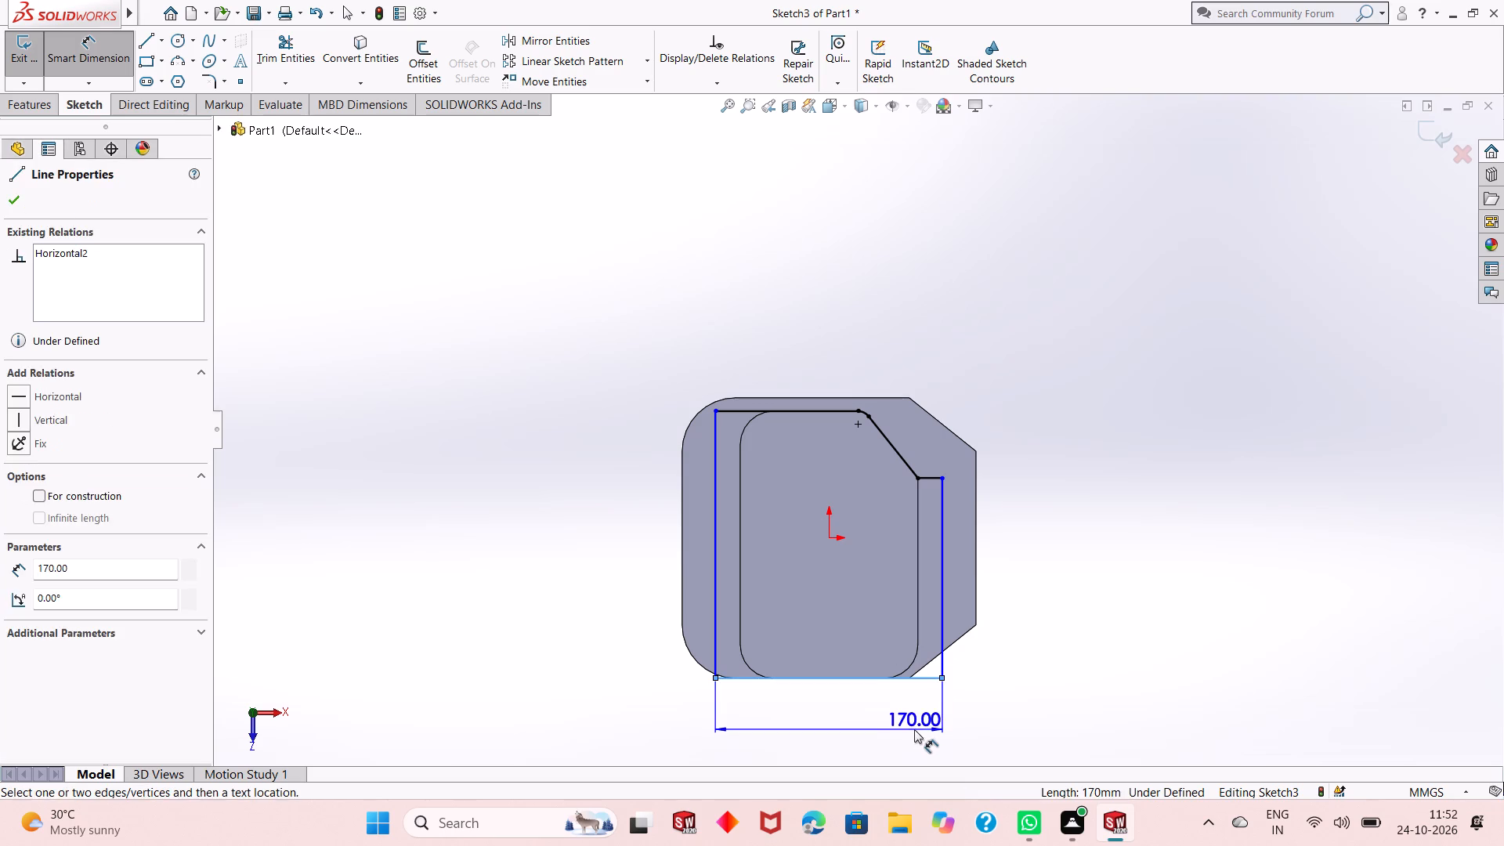
pyautogui.click(914, 729)
pyautogui.press('Return')
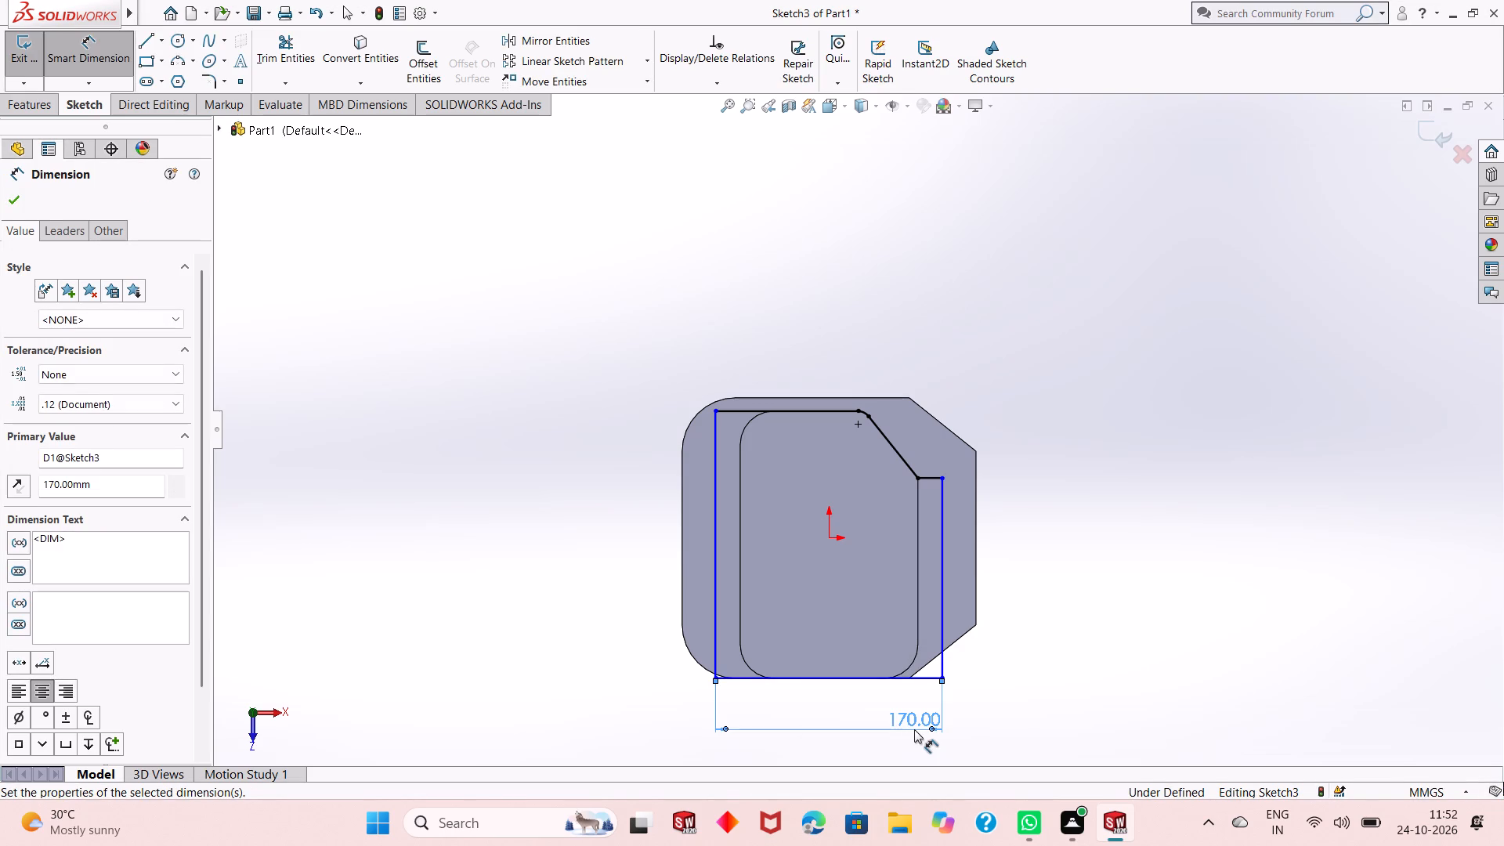
pyautogui.click(729, 409)
pyautogui.click(742, 370)
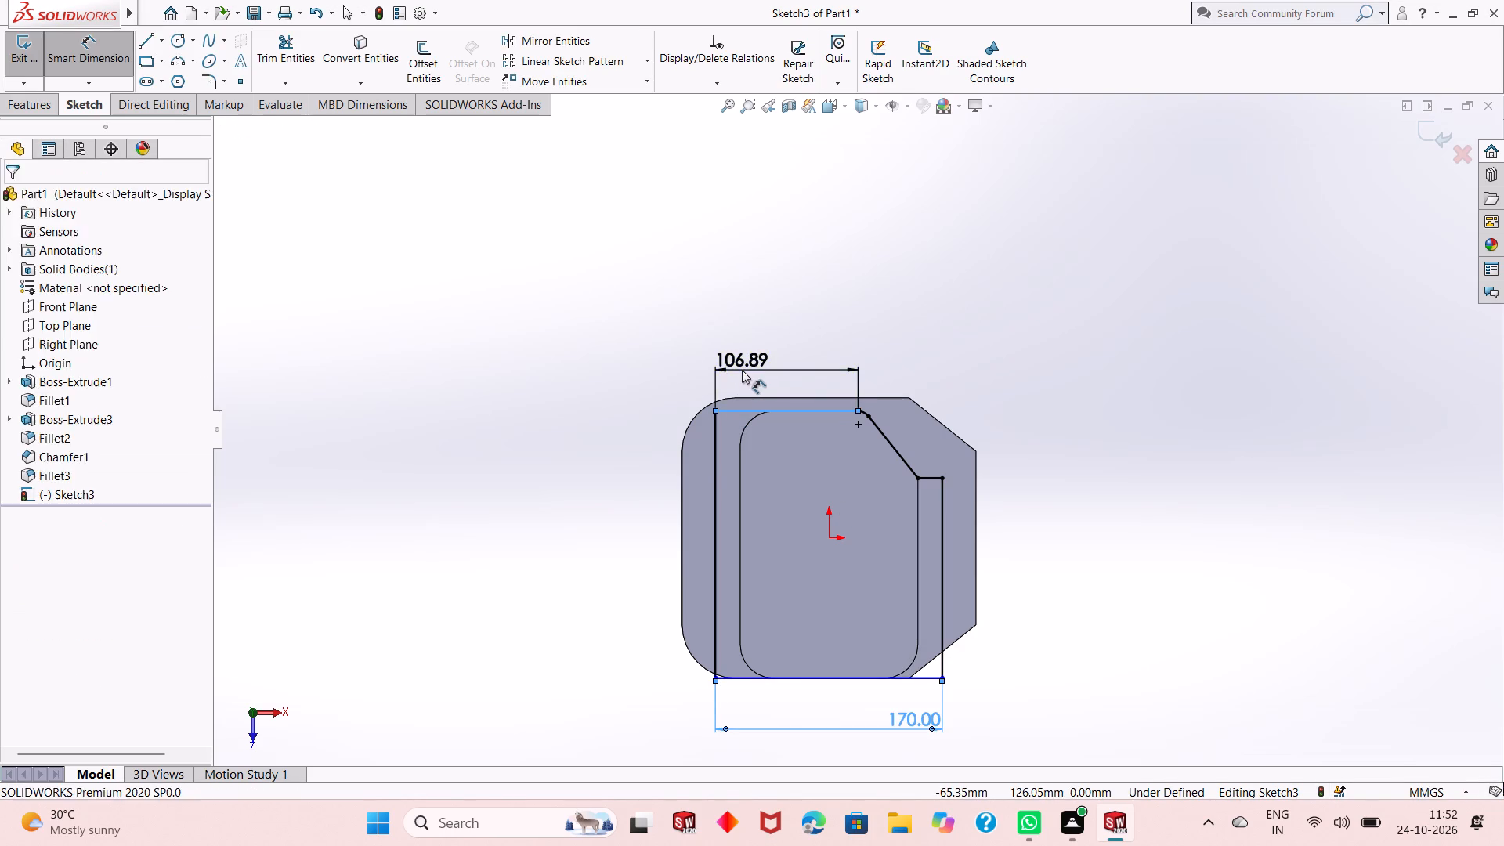
pyautogui.click(680, 346)
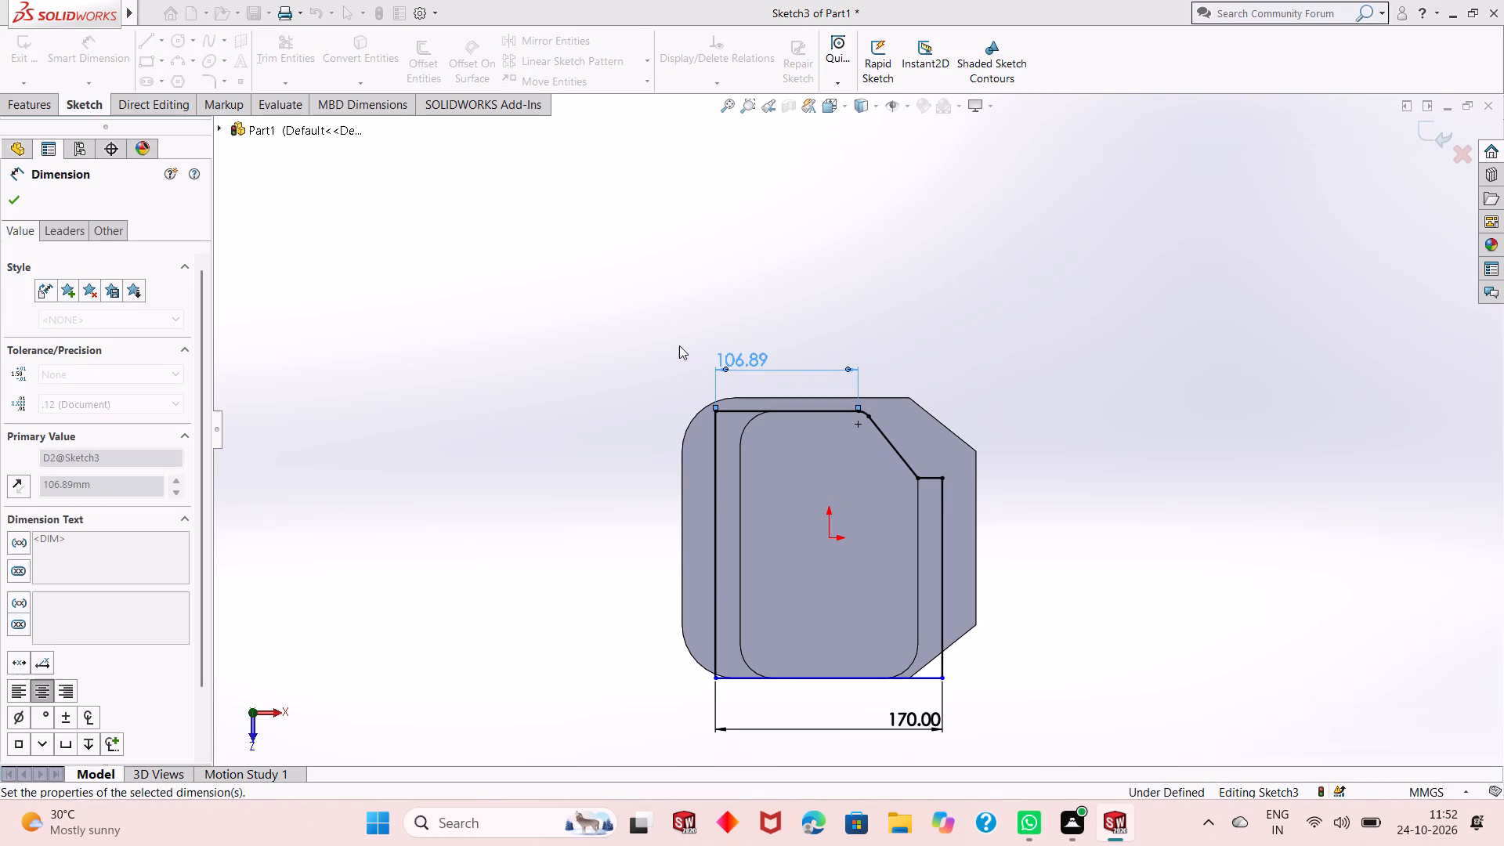
pyautogui.click(713, 513)
pyautogui.click(659, 537)
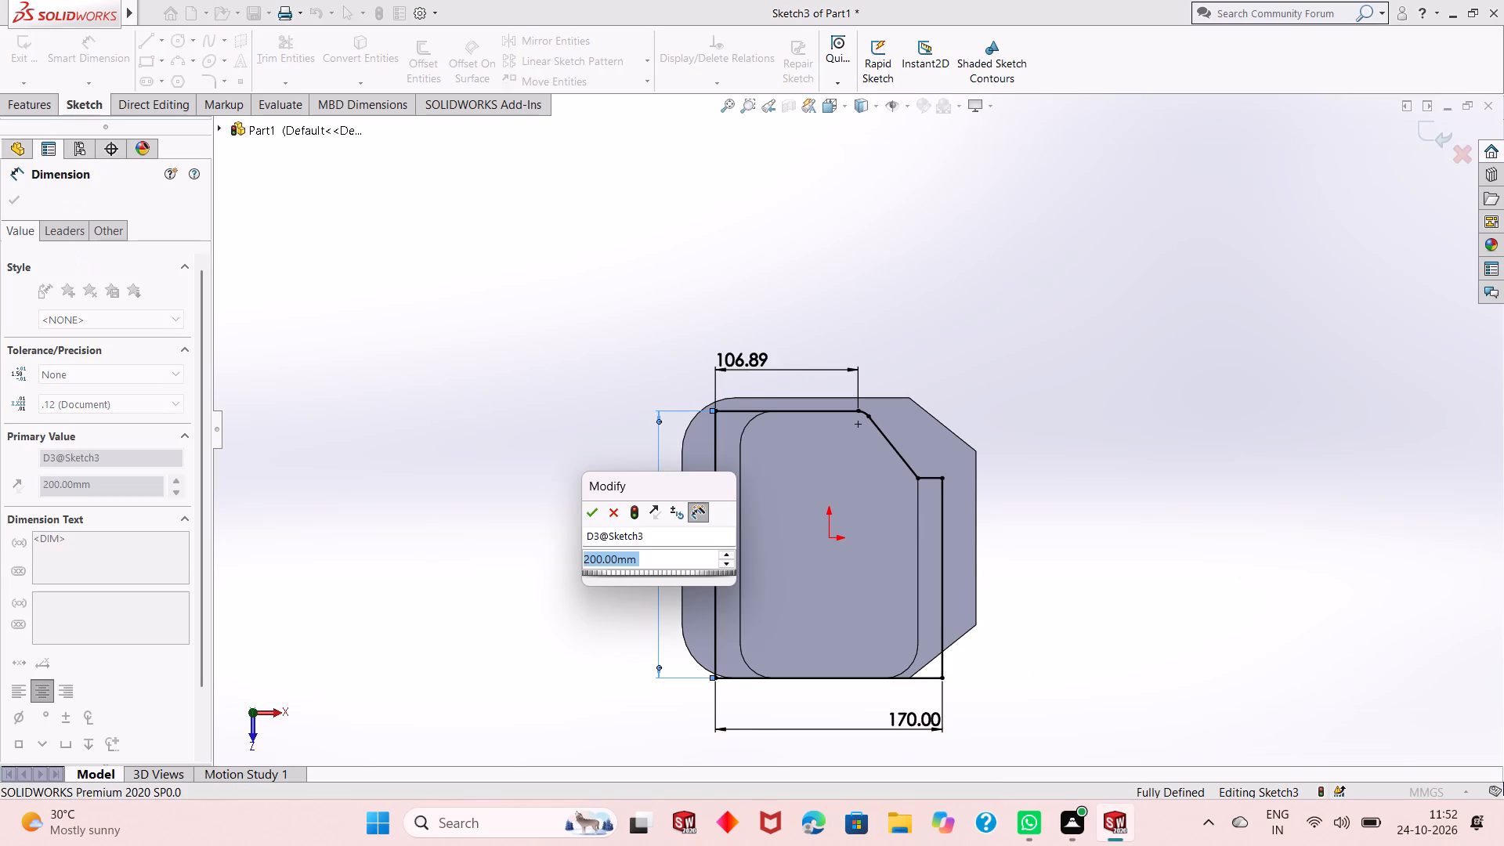
pyautogui.click(597, 511)
pyautogui.rightClick(566, 372)
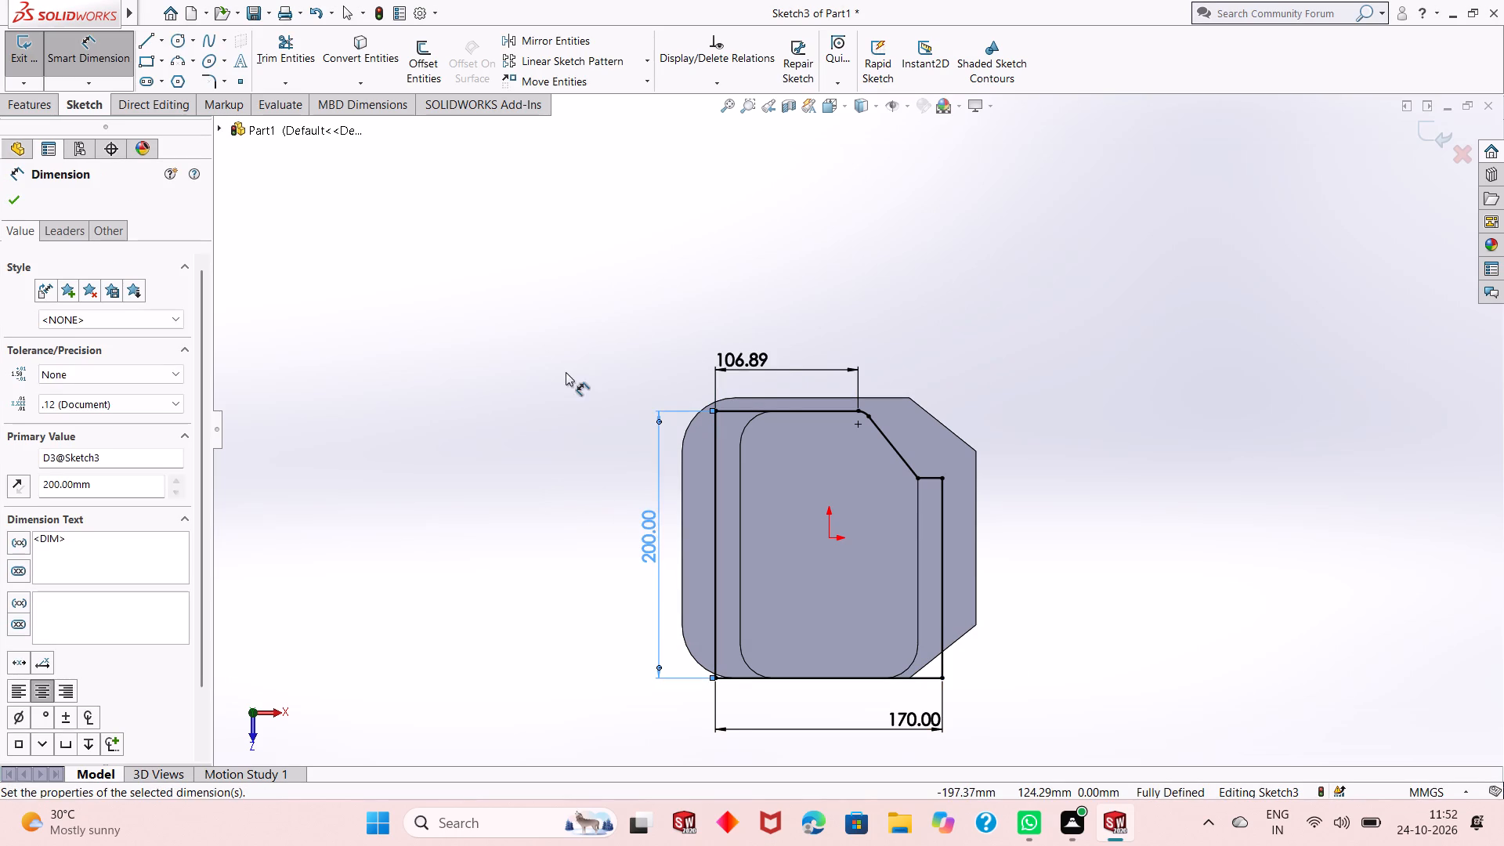
pyautogui.click(616, 425)
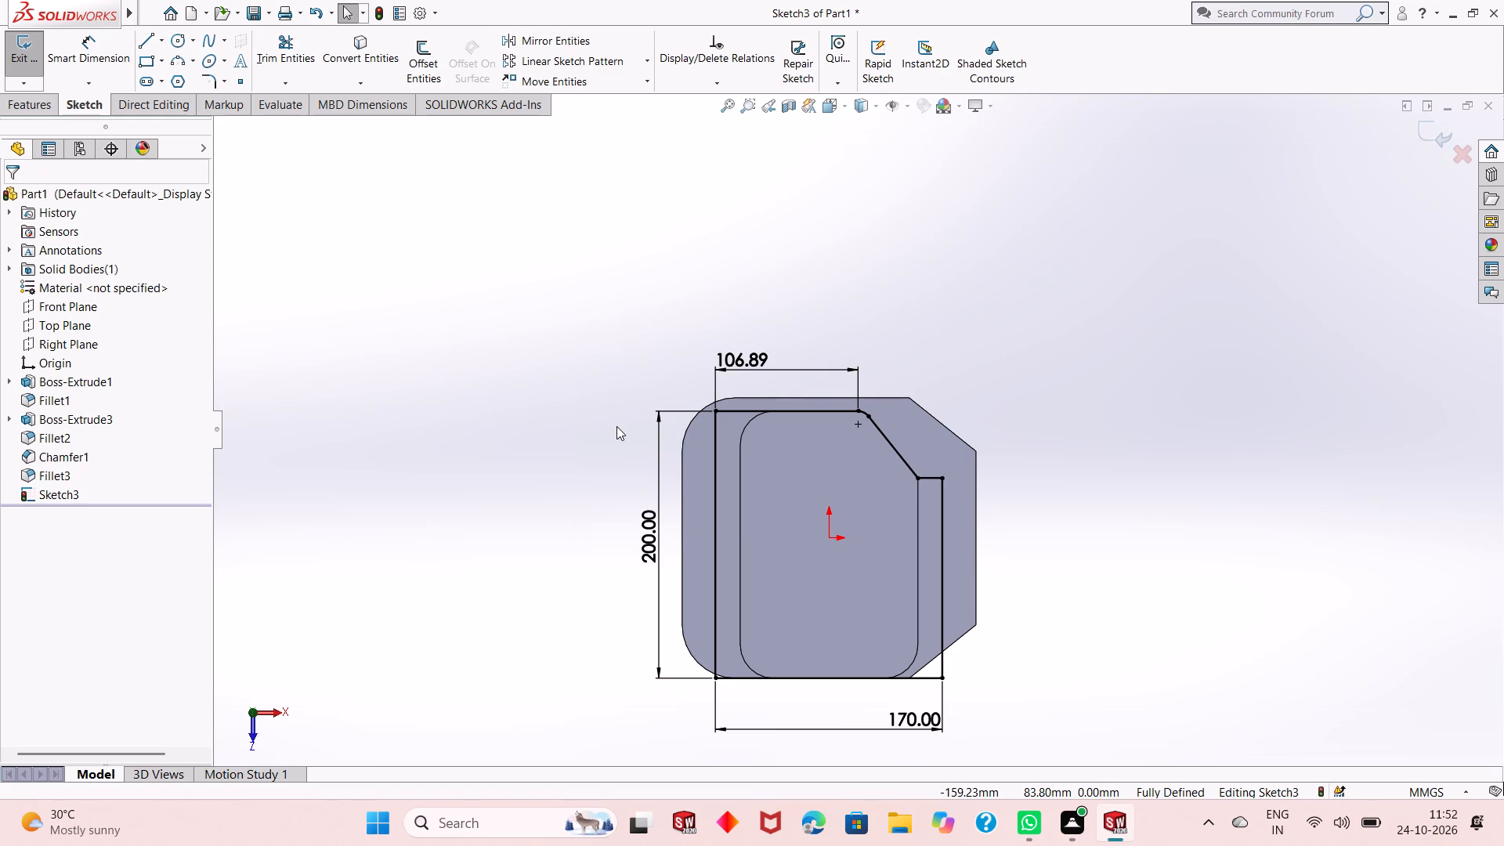
# Set up a blind Boss-Extrude of the closed outline, reversed toward the base plate, with a depth of 9.5 mm.
pyautogui.click(14, 102)
pyautogui.click(38, 67)
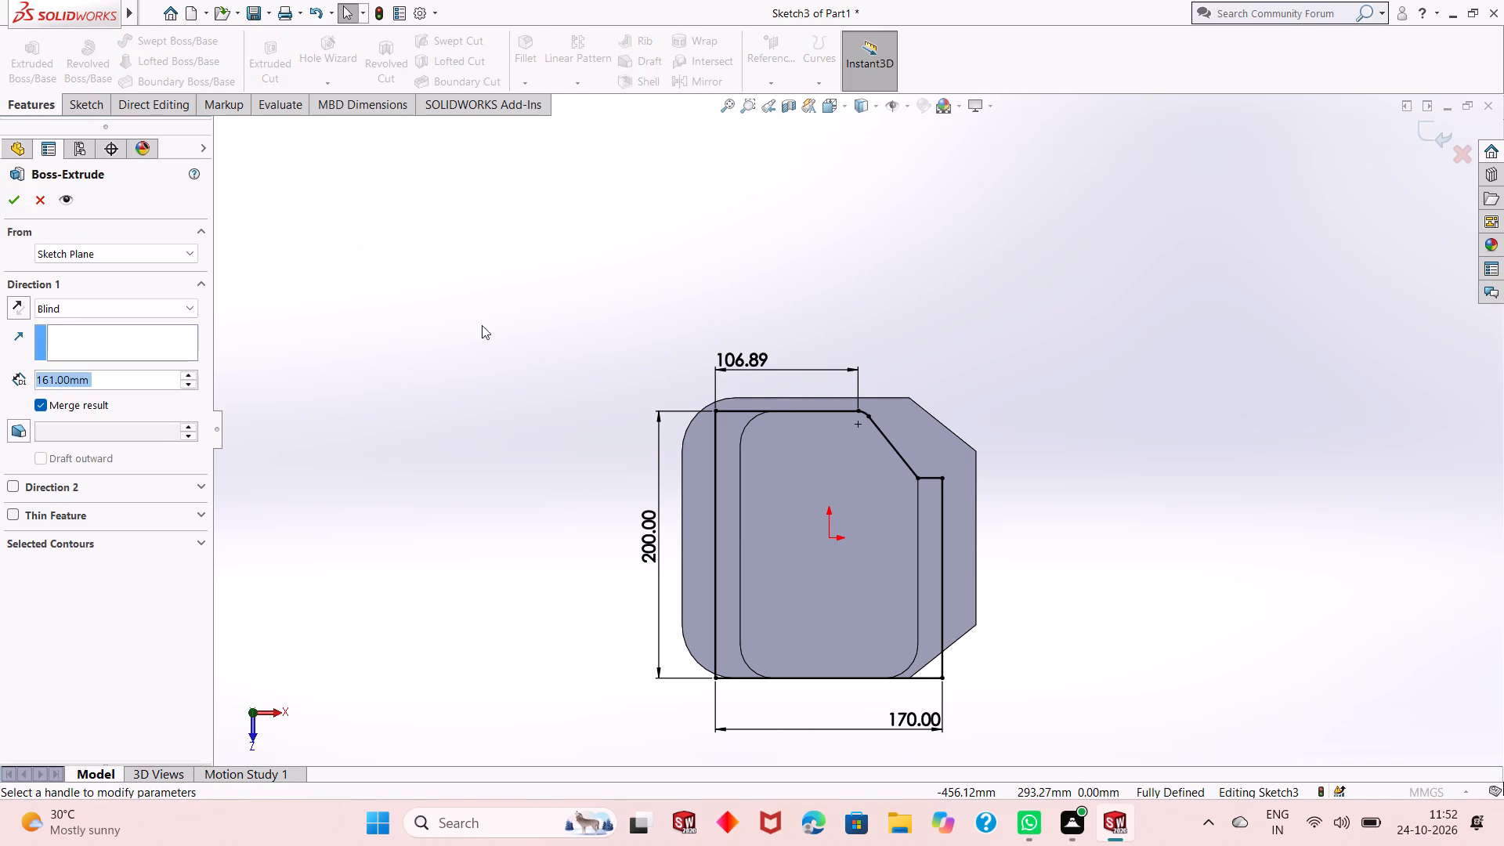
pyautogui.click(20, 307)
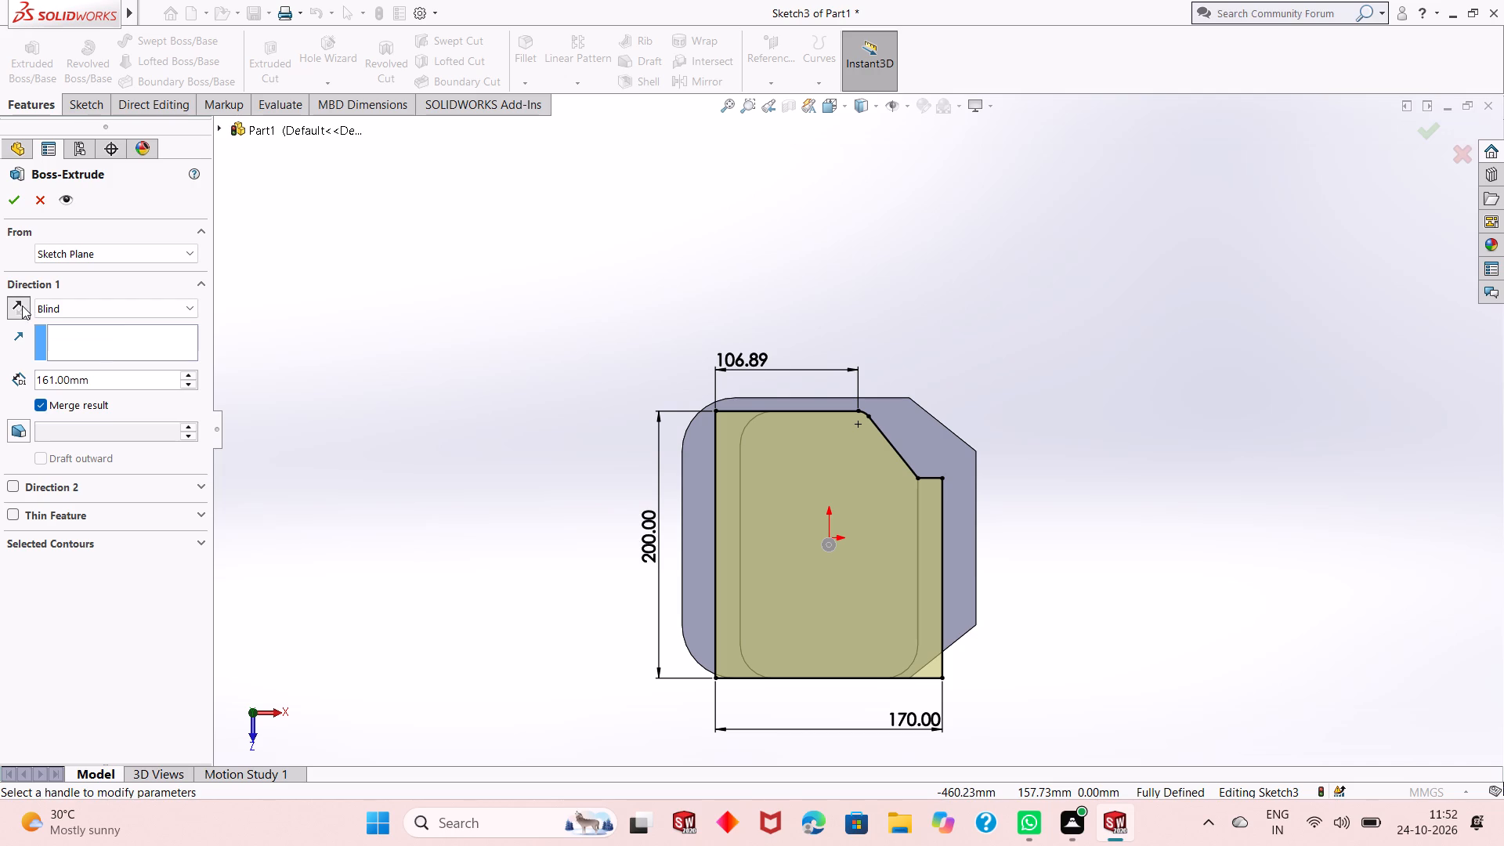
pyautogui.doubleClick(104, 376)
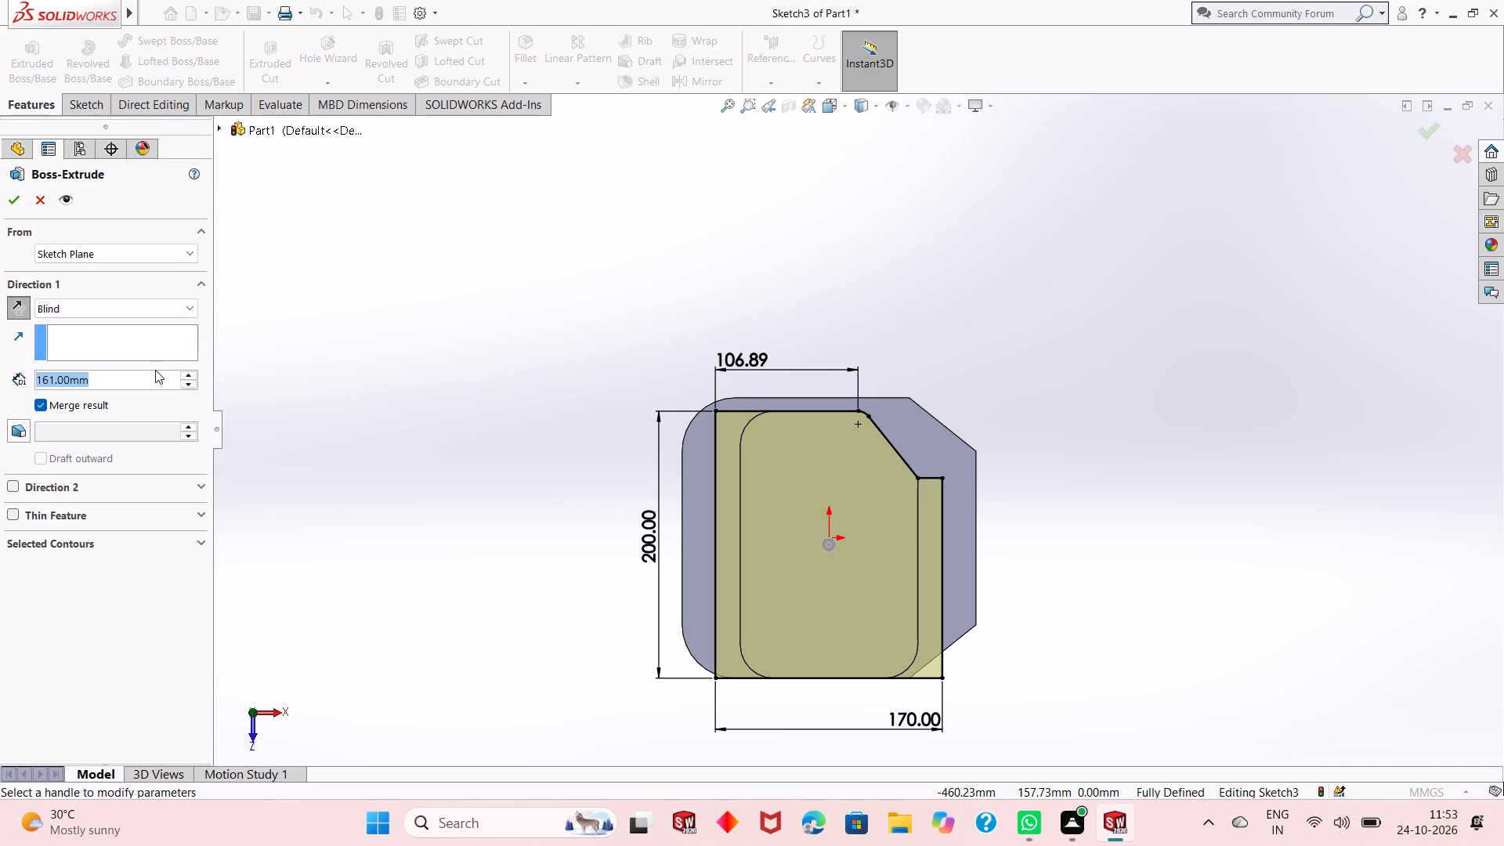
pyautogui.press('1')
pyautogui.write('91-')
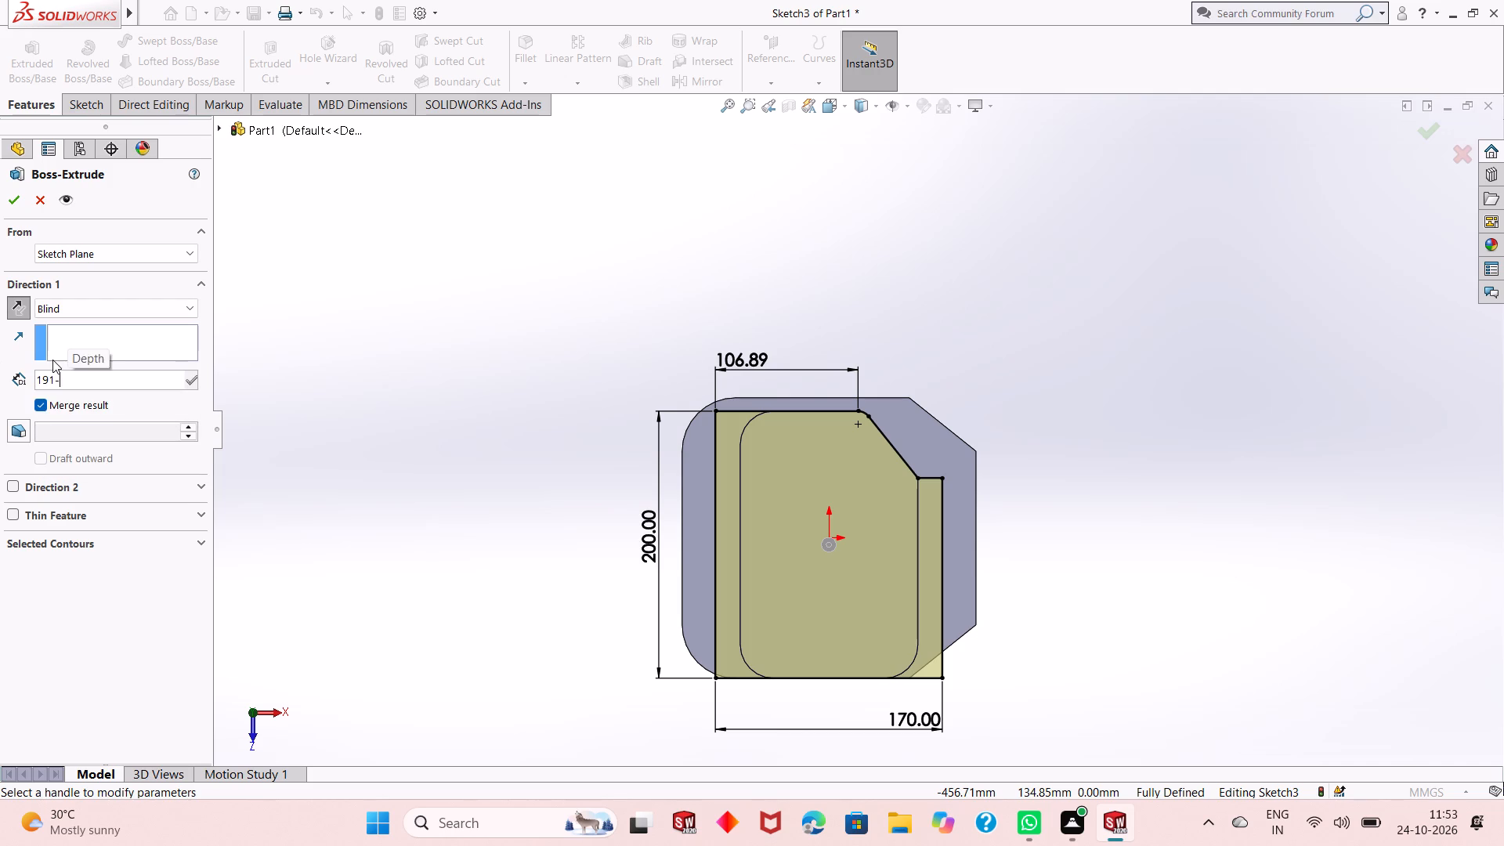
pyautogui.write('135')
pyautogui.press('Return')
pyautogui.write('56-')
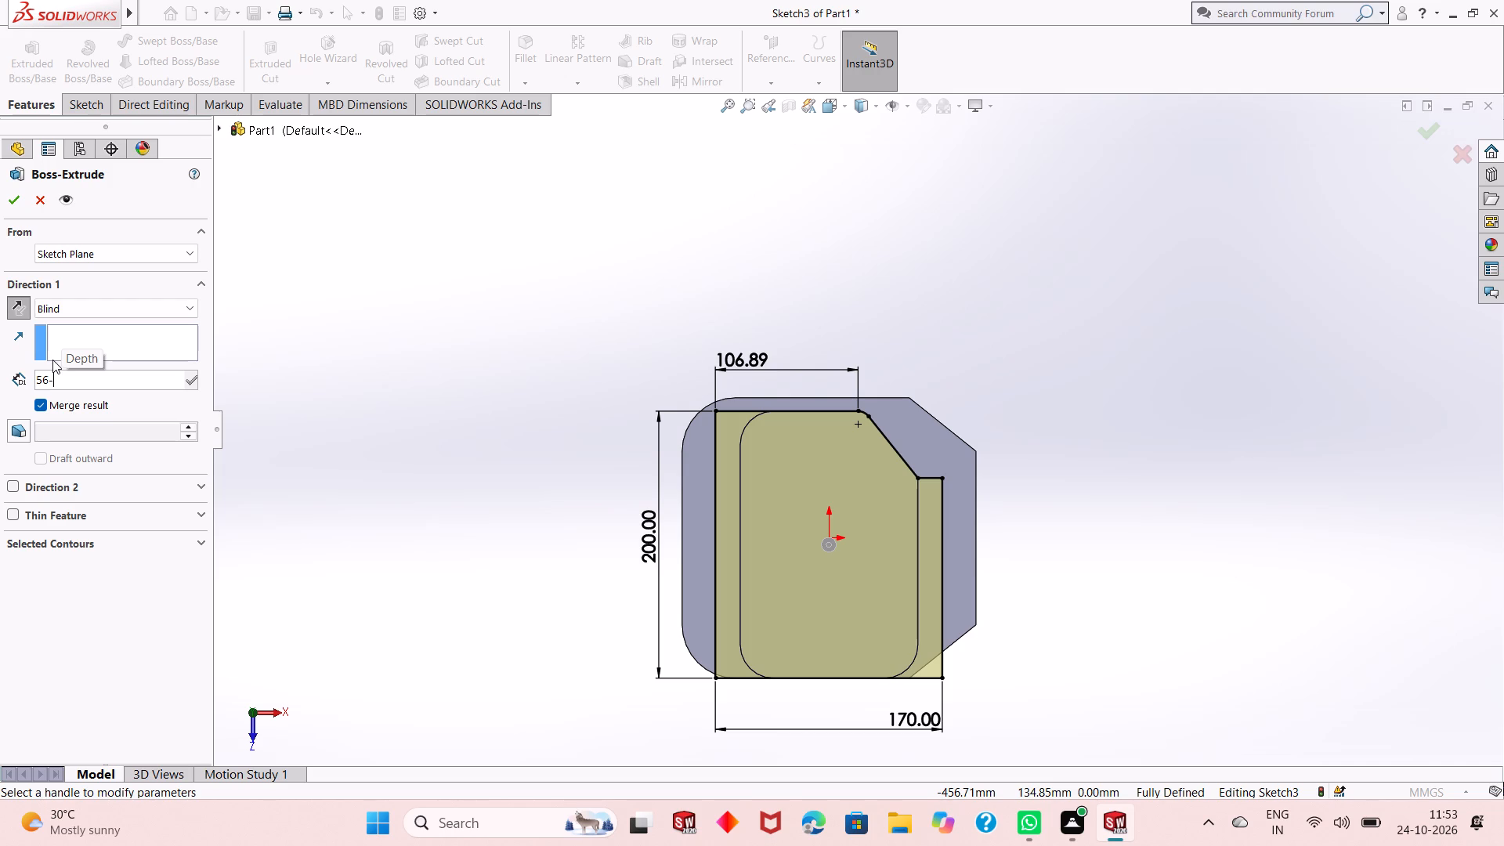
pyautogui.write('45')
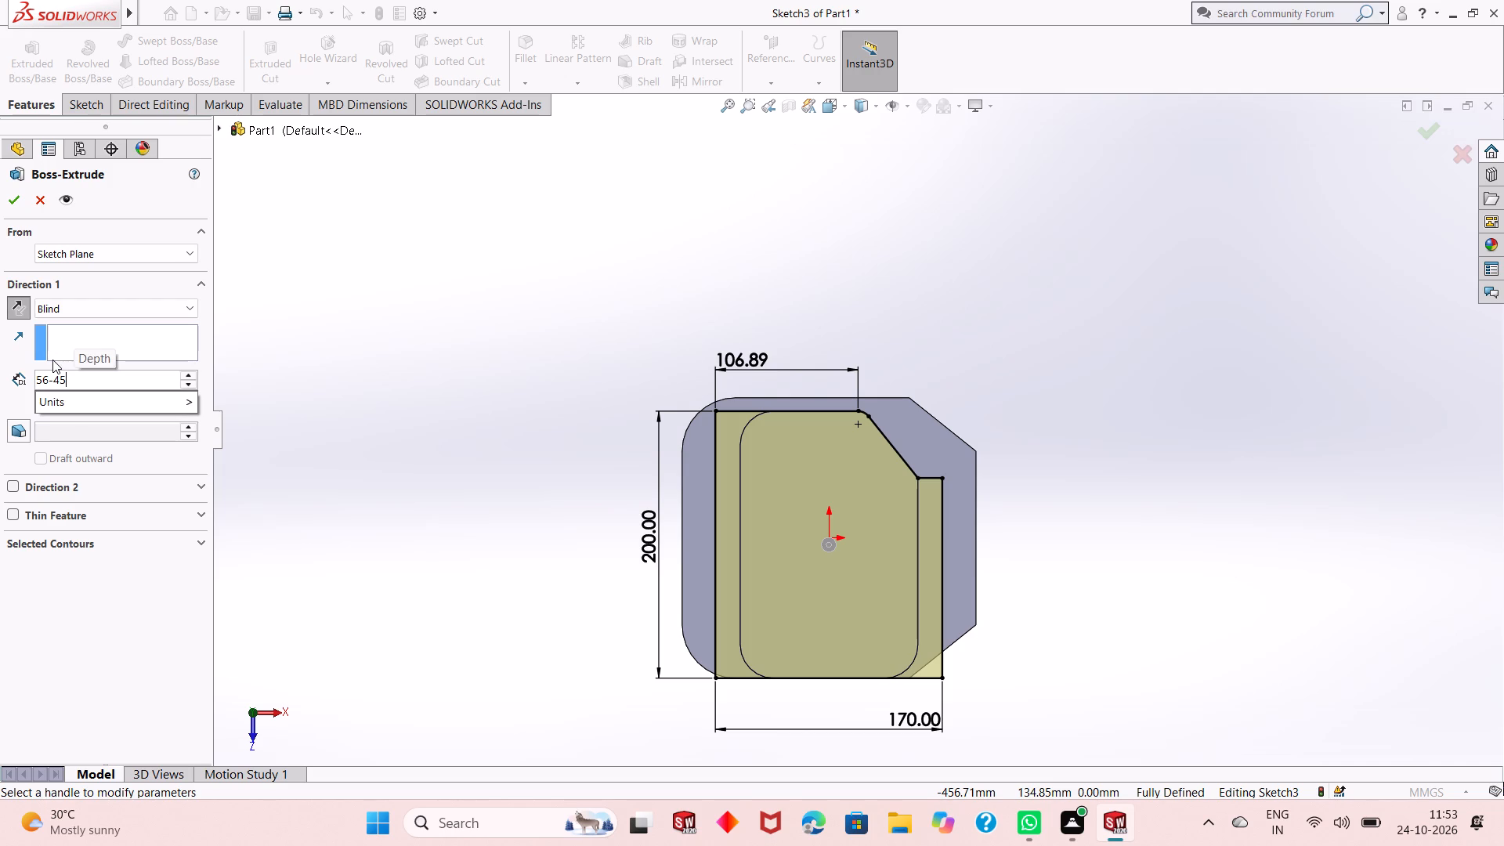
pyautogui.press('BackSpace')
pyautogui.press('BackSpace')
pyautogui.write('46')
pyautogui.write('.5')
pyautogui.press('Return')
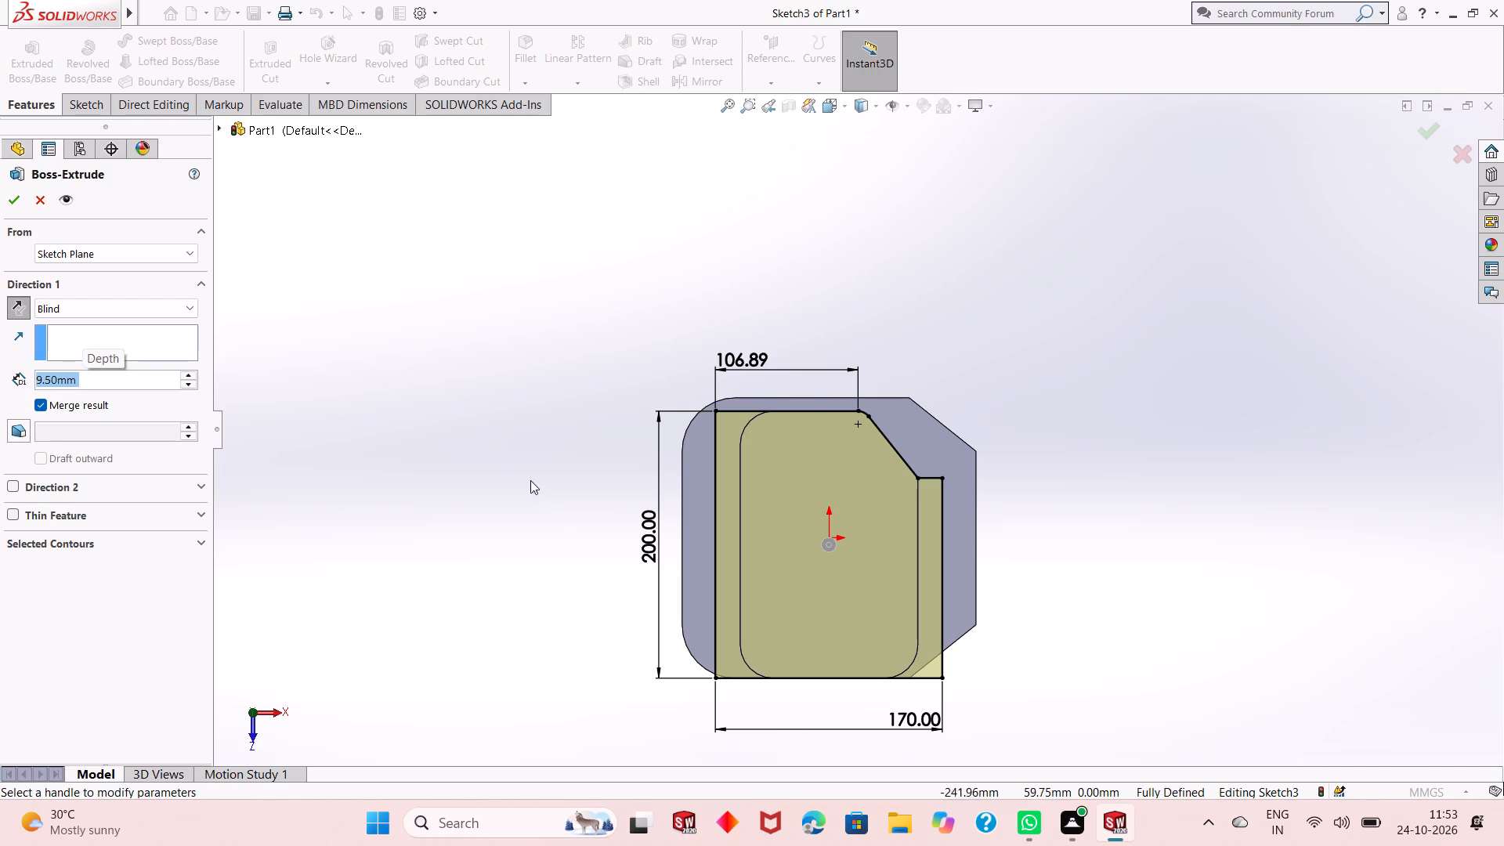
# Set the outline's extrusion depth to 10 mm and complete the top plate, merged with the block.
pyautogui.moveTo(715, 609); pyautogui.dragTo(737, 263, button='middle')
pyautogui.doubleClick(88, 384)
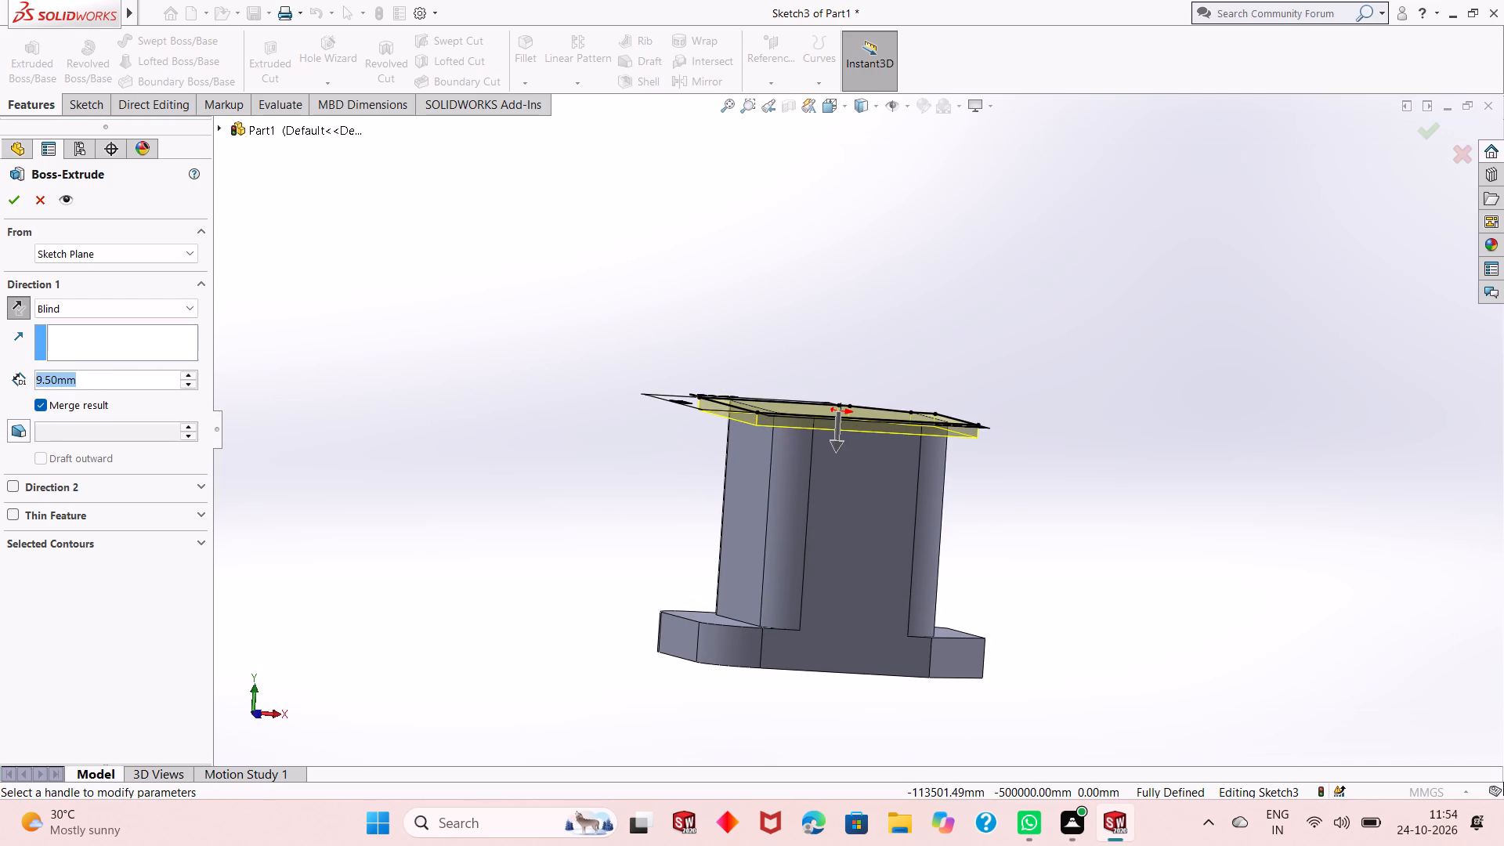
pyautogui.write('10')
pyautogui.press('Return')
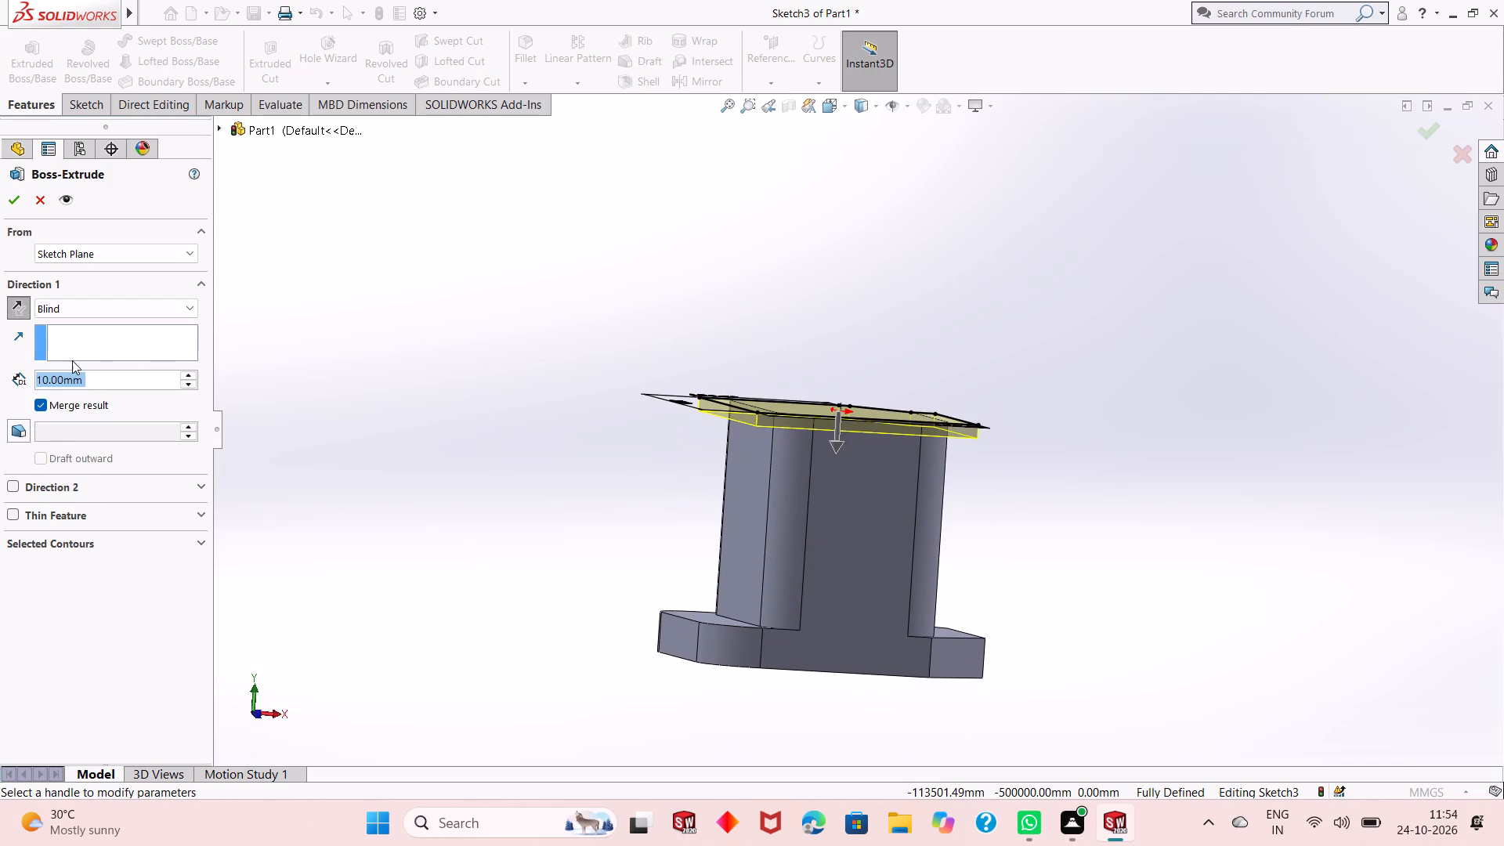
pyautogui.click(6, 201)
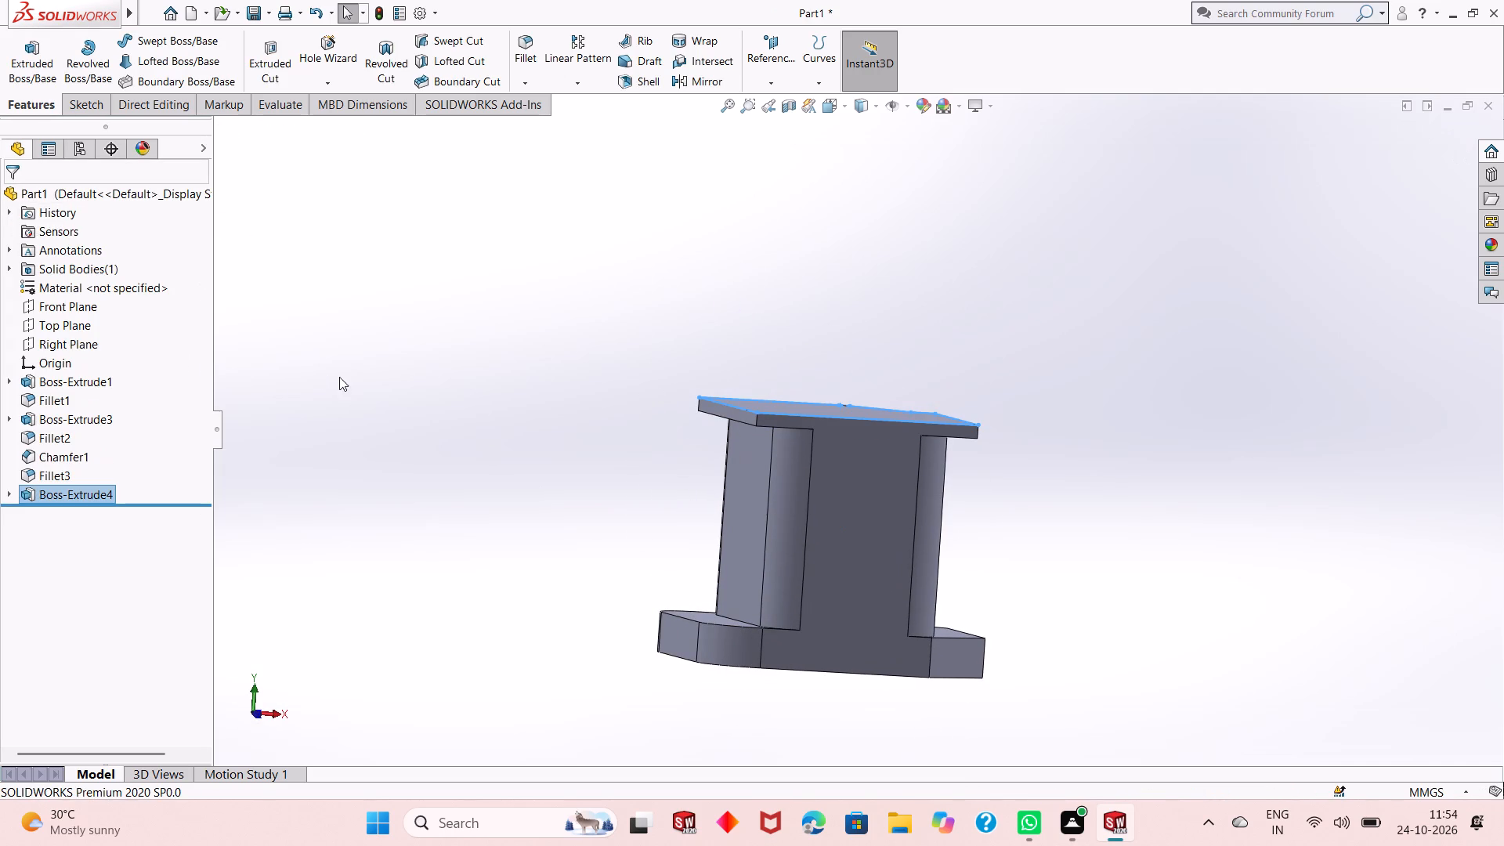
# Examine the top plate's overhang, notch and corners from several sides and from above.
pyautogui.click(614, 343)
pyautogui.moveTo(866, 407); pyautogui.dragTo(899, 681, button='middle')
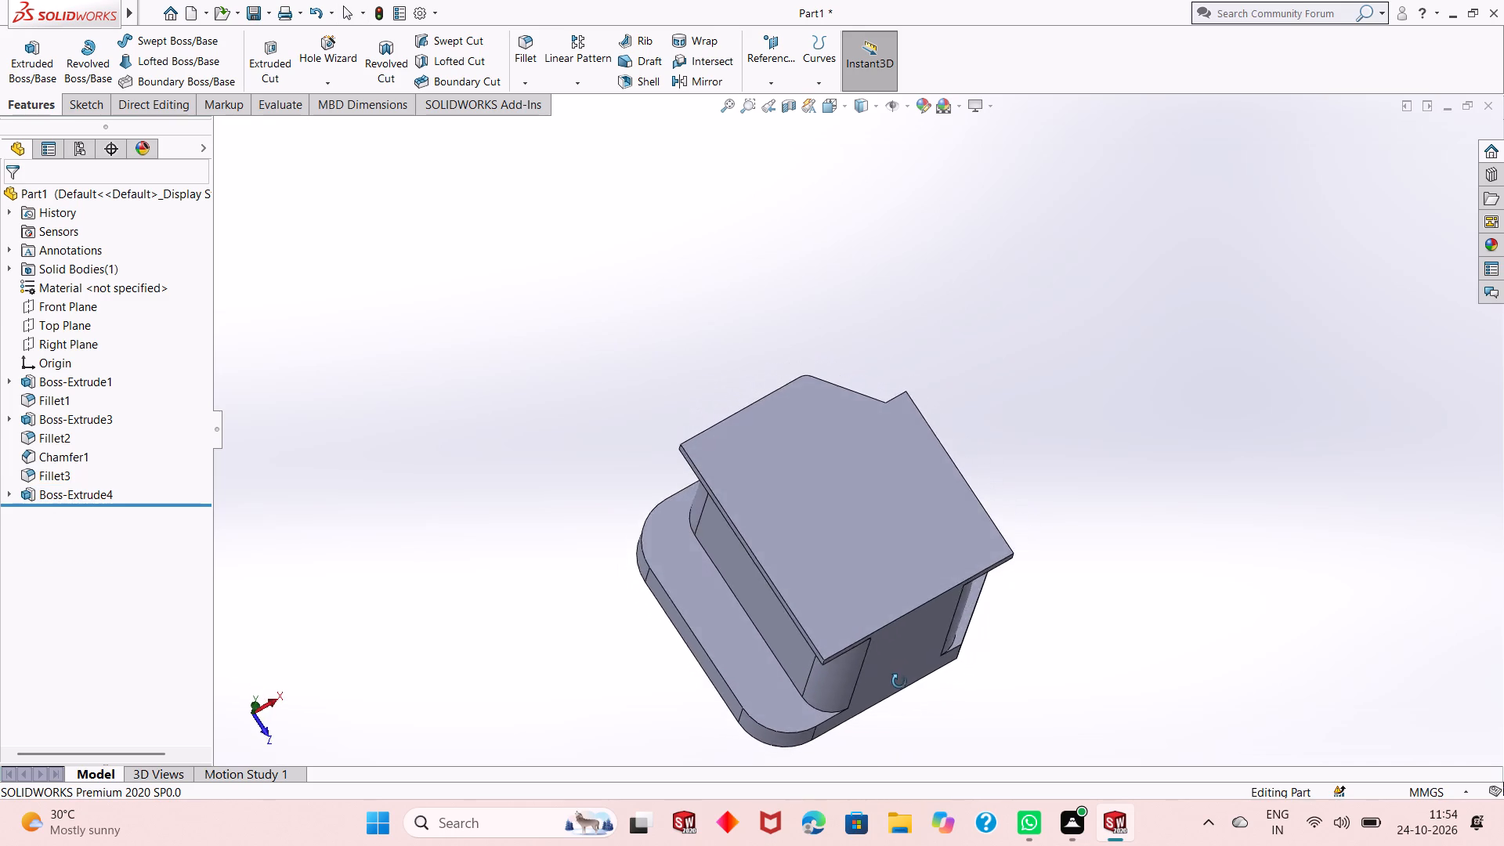
pyautogui.moveTo(899, 681); pyautogui.dragTo(1009, 387, button='middle')
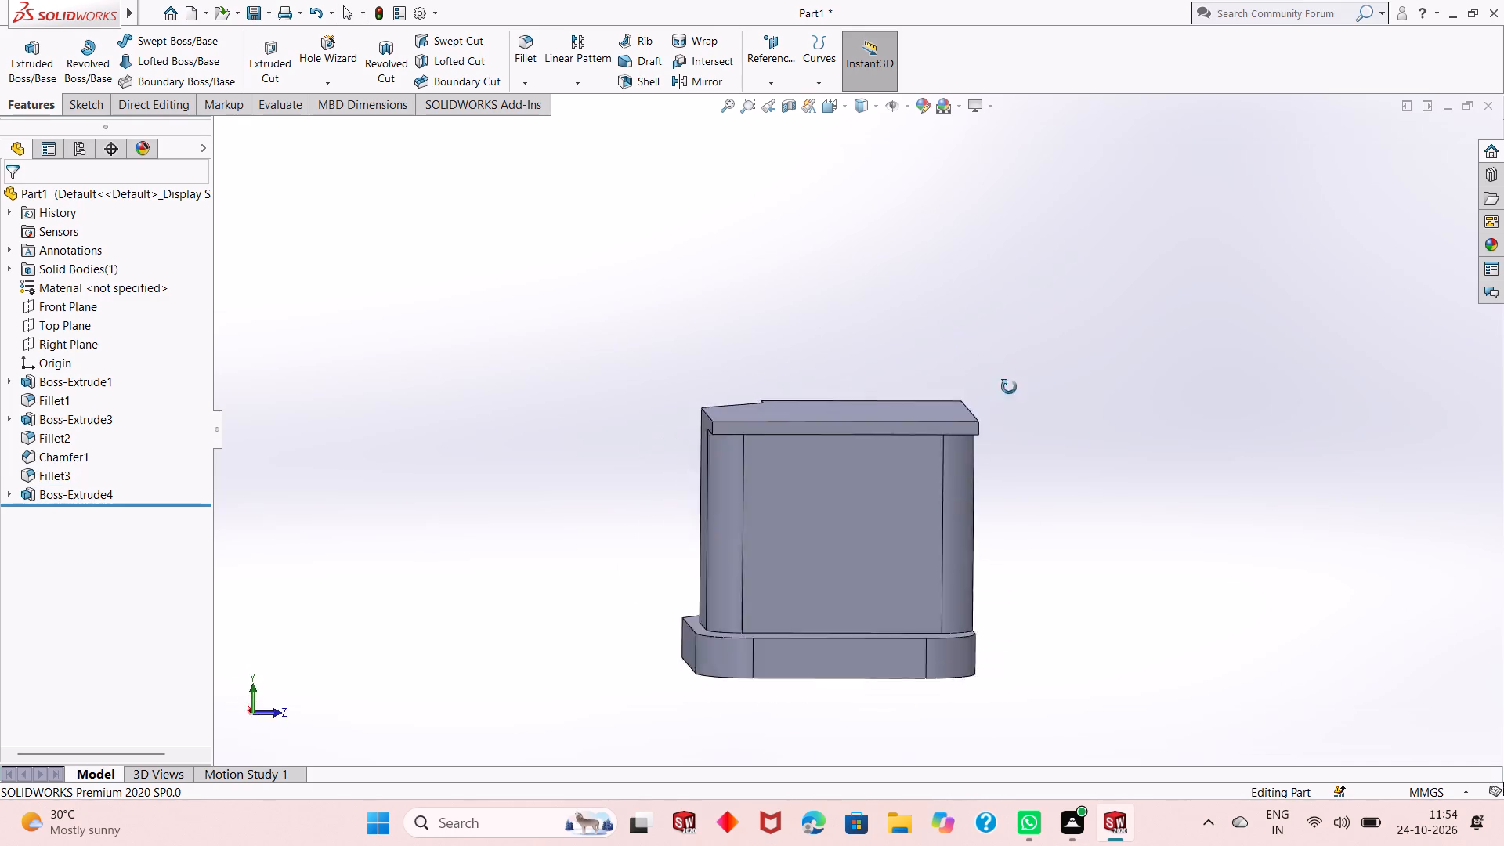
pyautogui.moveTo(1009, 387); pyautogui.dragTo(471, 624, button='middle')
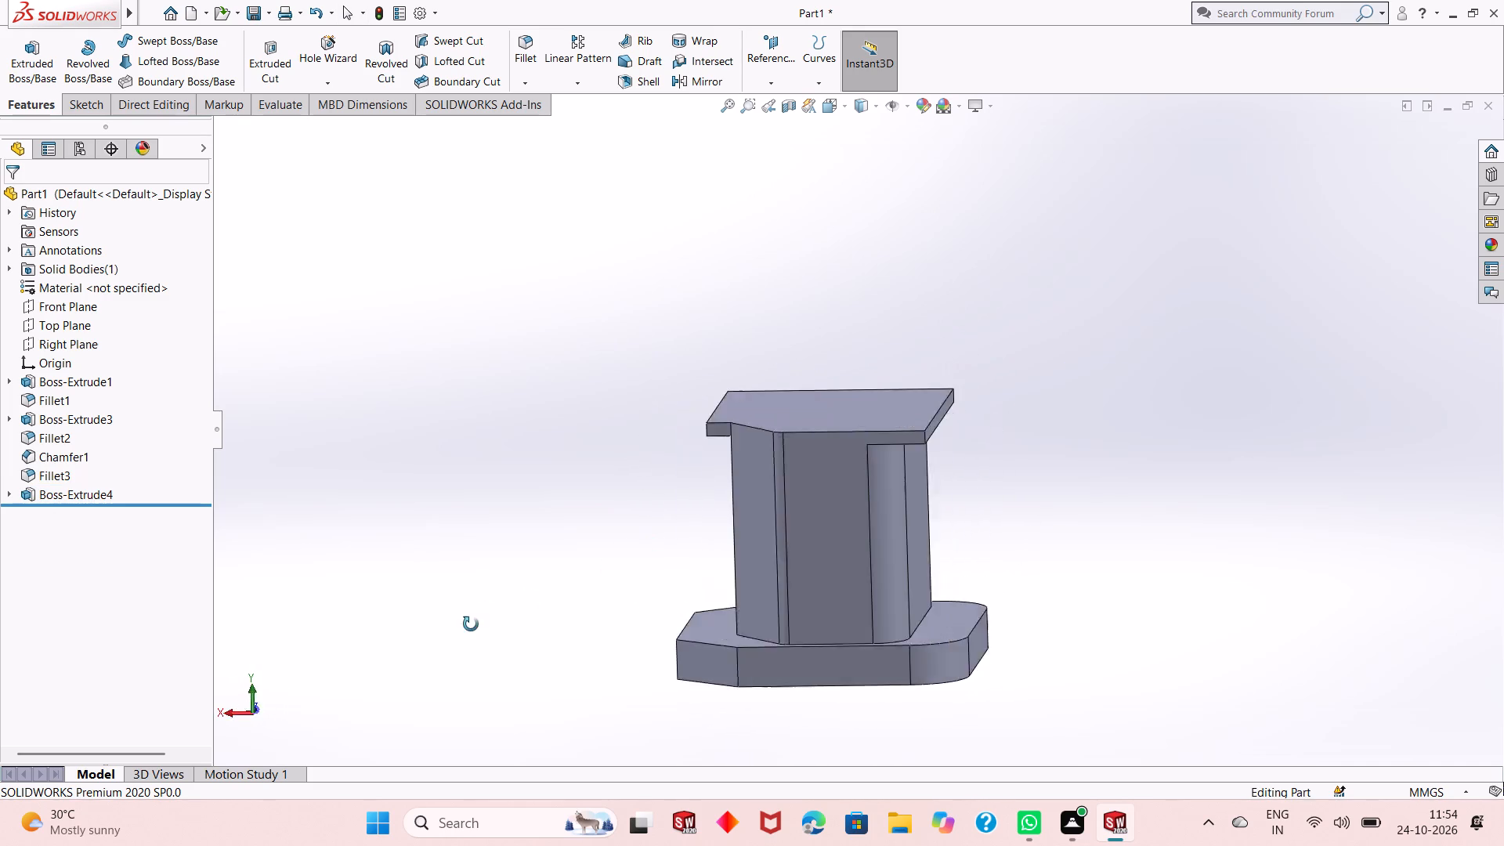
pyautogui.moveTo(471, 624); pyautogui.dragTo(1023, 616, button='middle')
pyautogui.scroll(-1, 648, 436)
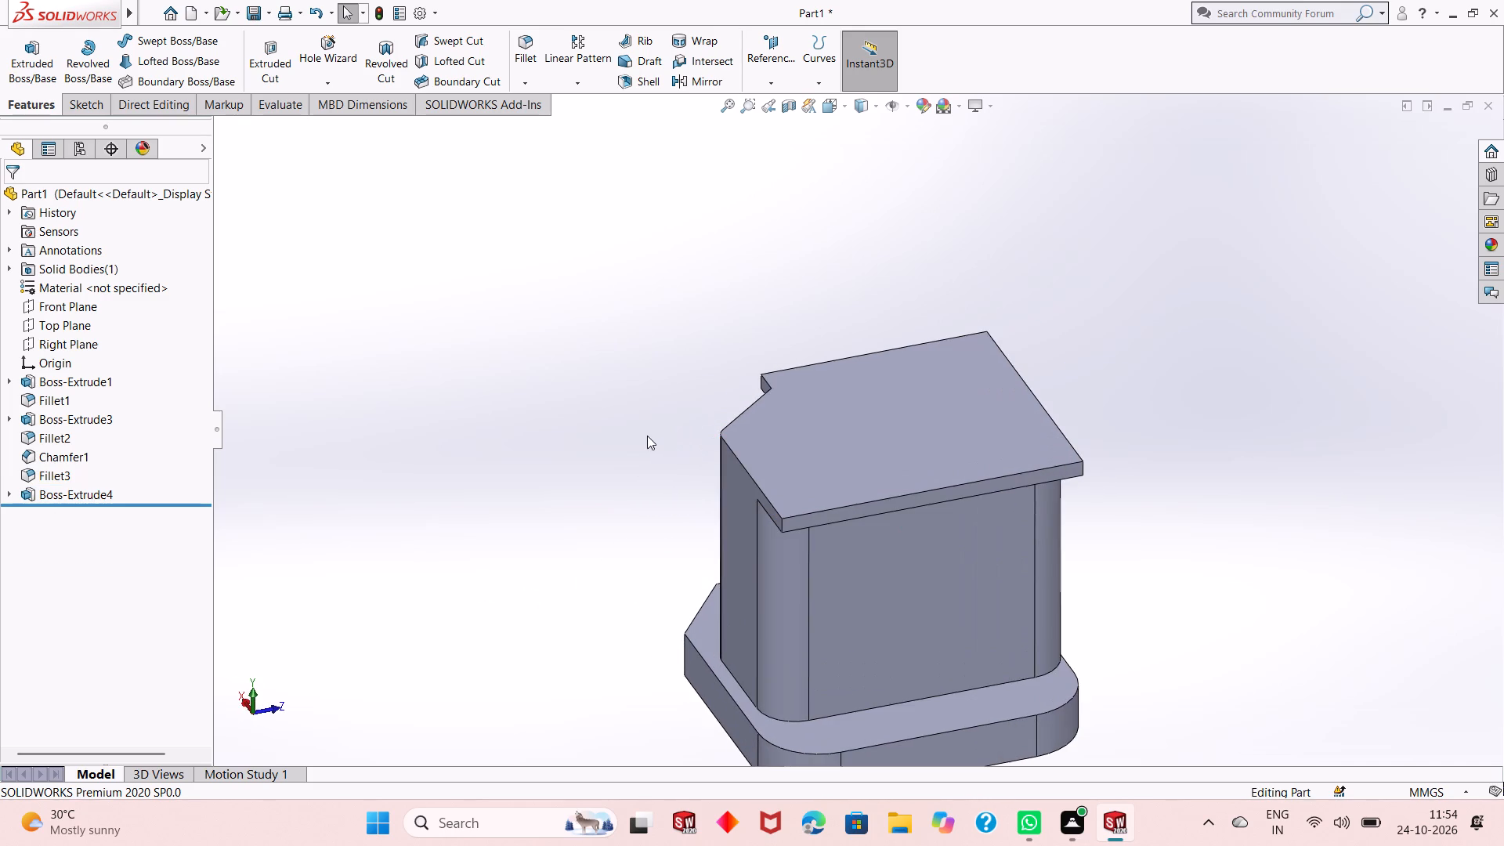
pyautogui.scroll(2, 743, 504)
pyautogui.scroll(-2, 972, 566)
pyautogui.scroll(-1, 881, 411)
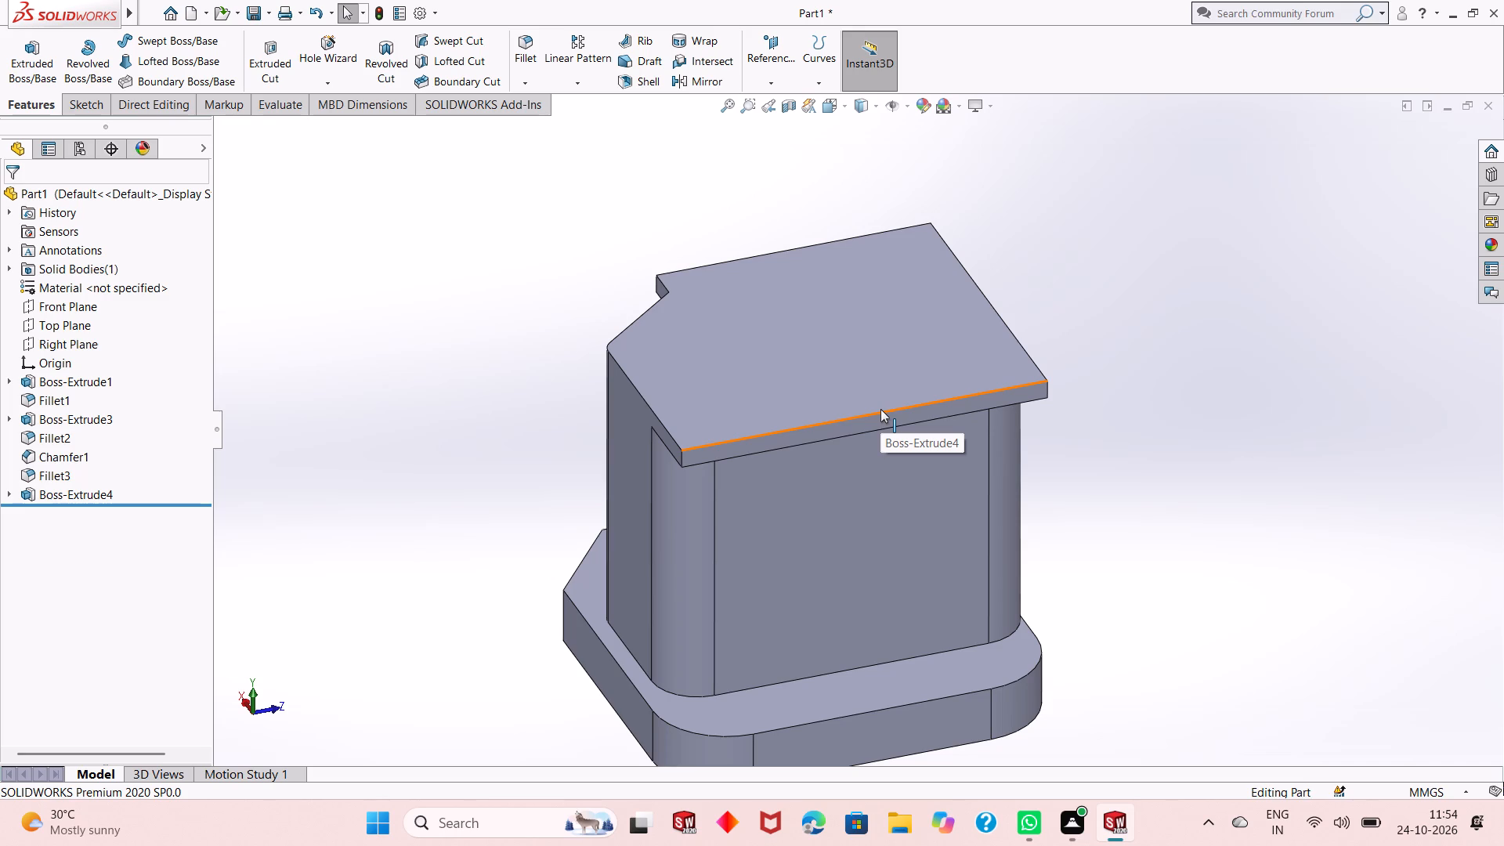
pyautogui.moveTo(877, 345); pyautogui.dragTo(871, 280, button='middle')
pyautogui.scroll(2, 862, 405)
pyautogui.moveTo(867, 407); pyautogui.dragTo(868, 560, button='middle')
pyautogui.scroll(1, 868, 560)
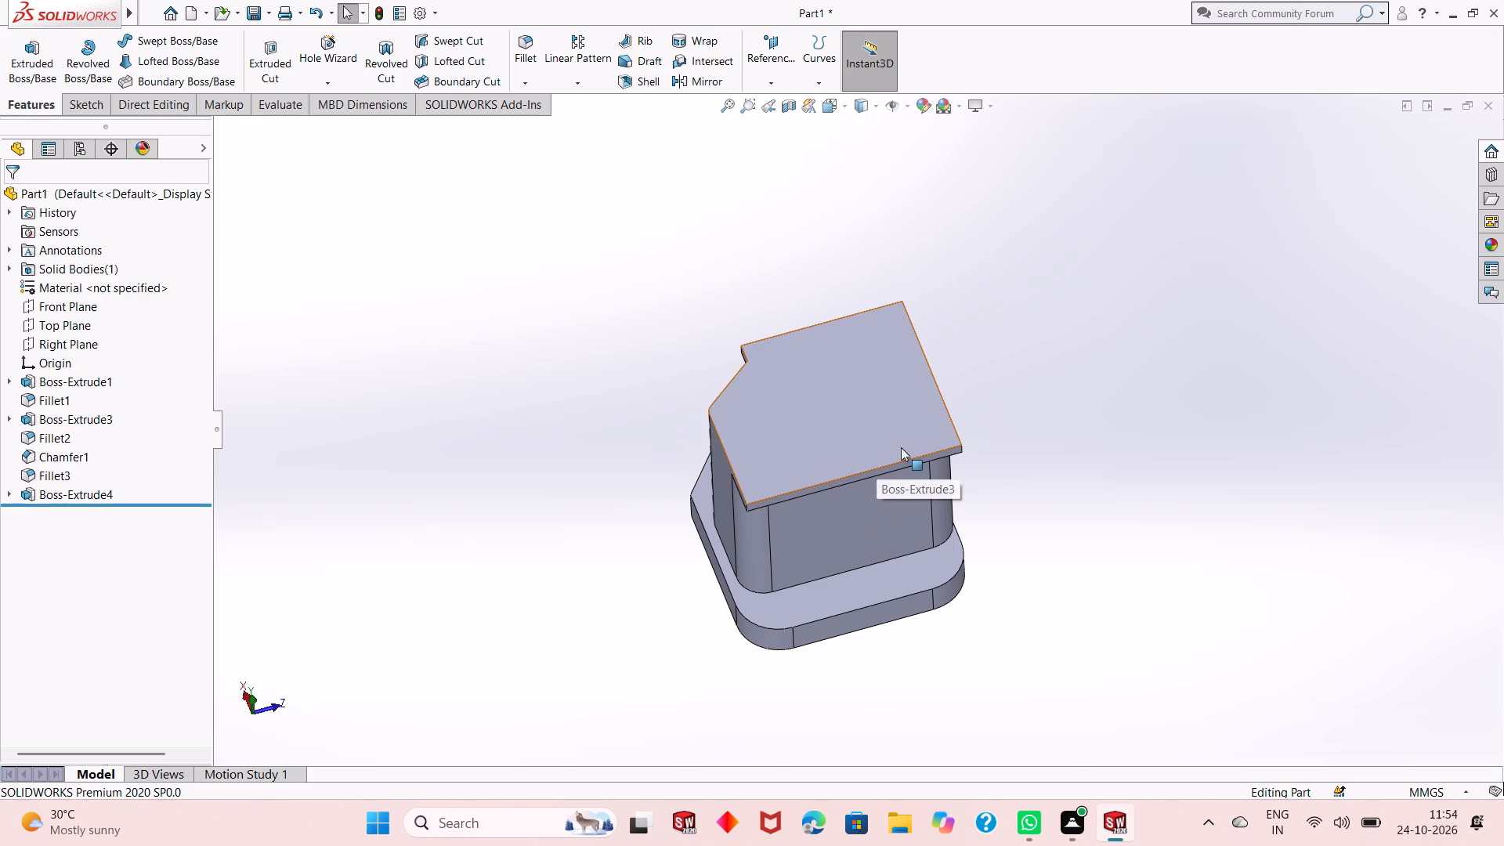
pyautogui.moveTo(890, 405); pyautogui.dragTo(891, 543, button='middle')
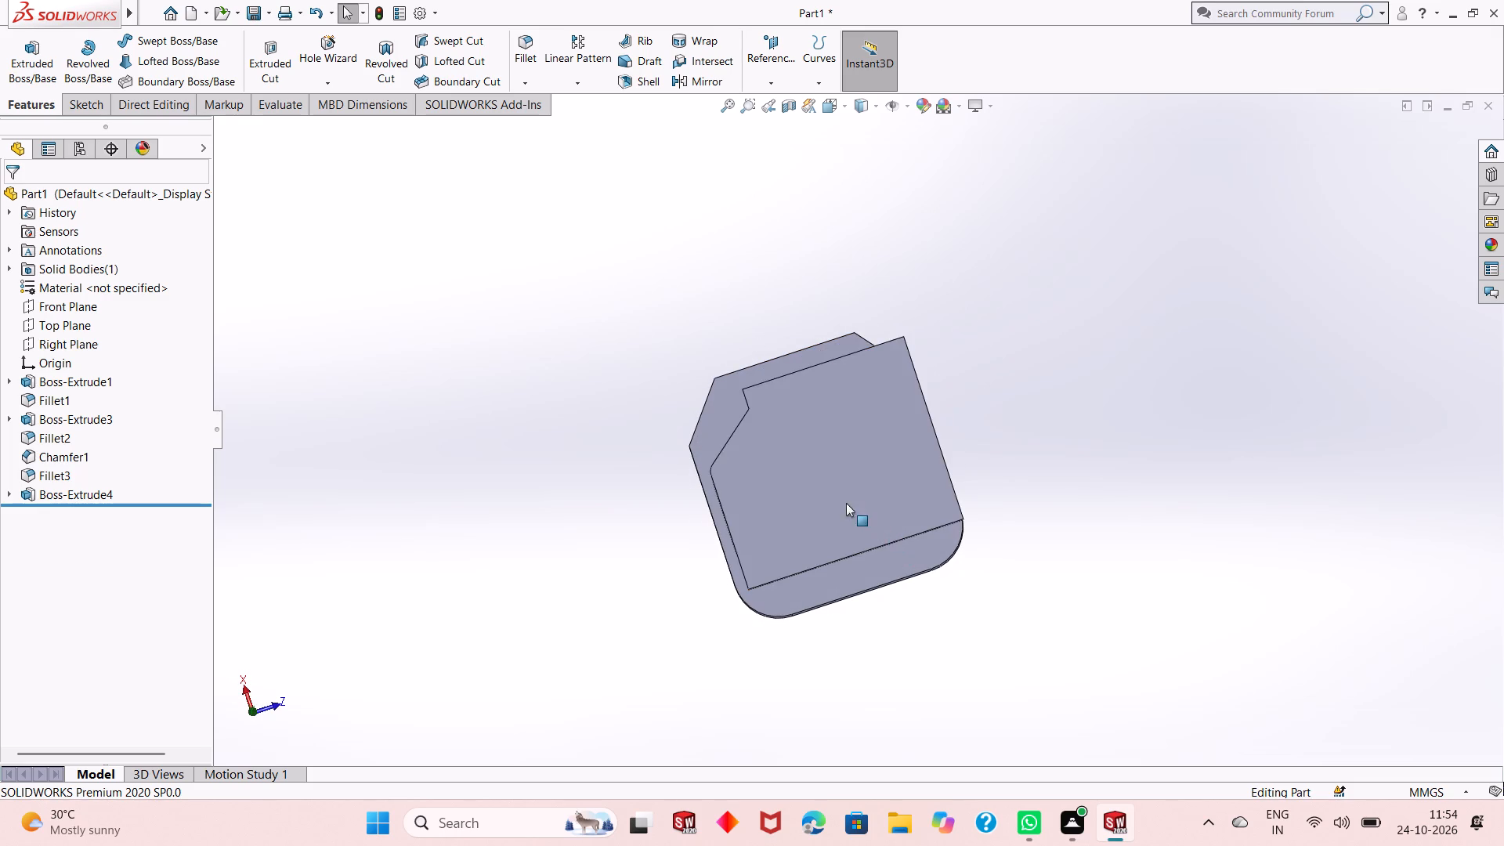
pyautogui.scroll(-1, 794, 486)
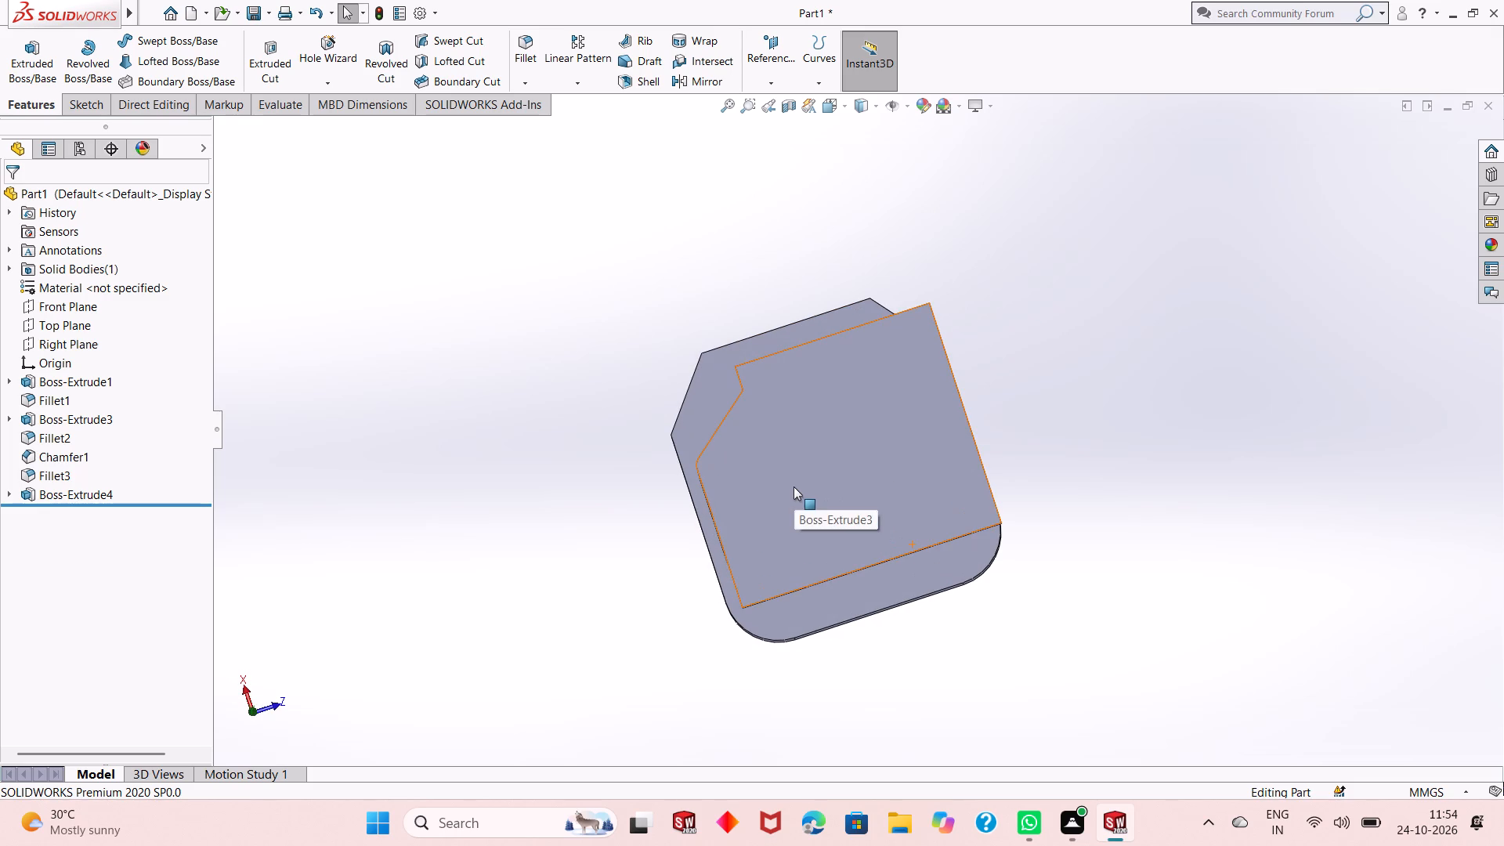
# Fillet the top plate's short vertical corner edges with a 10 mm radius, starting with both ends of the 200 mm side.
pyautogui.click(533, 51)
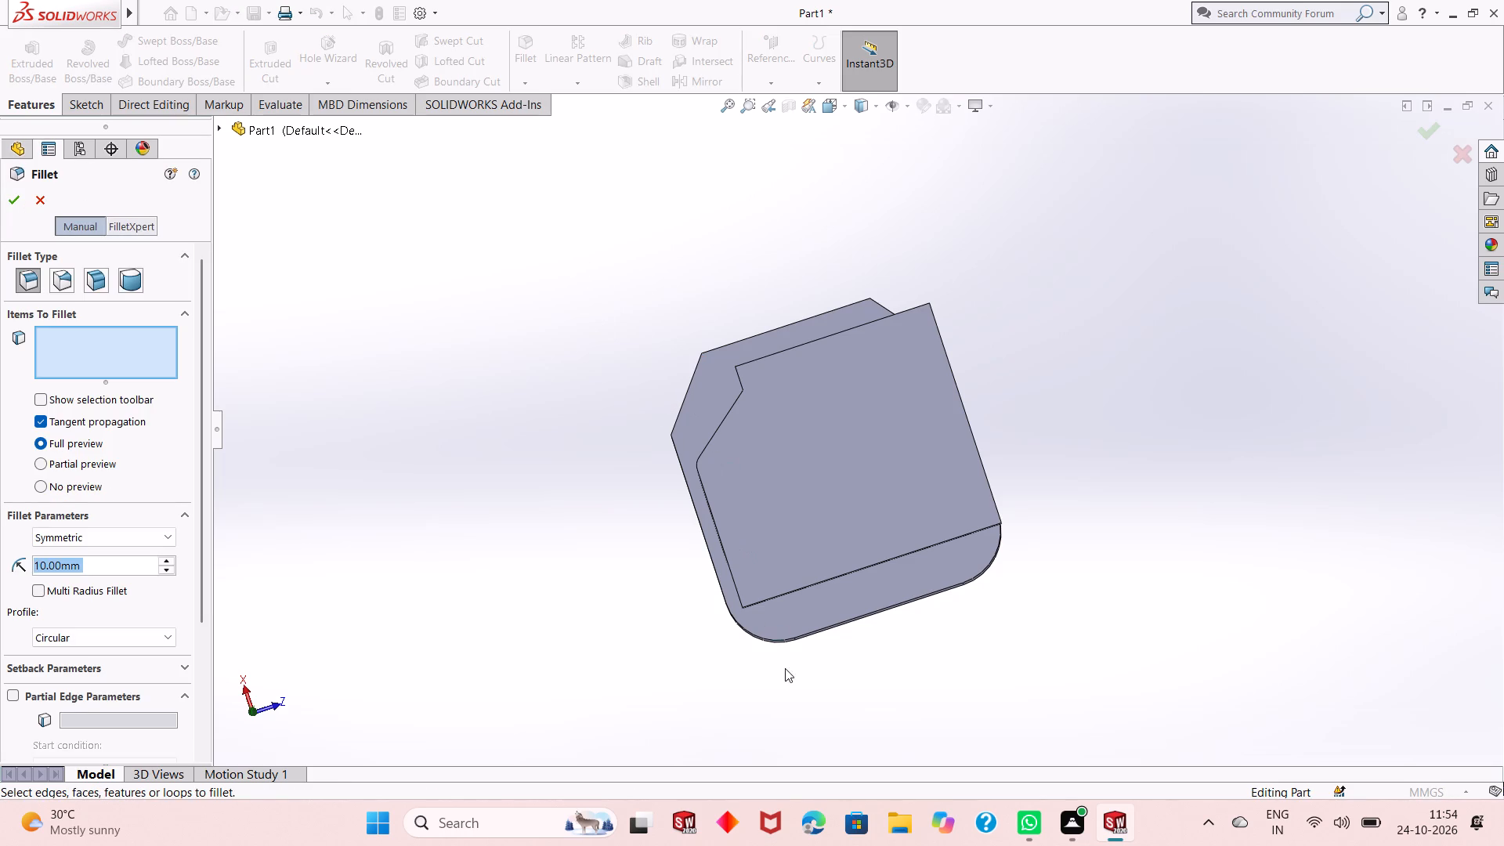
pyautogui.moveTo(779, 656); pyautogui.dragTo(789, 518, button='middle')
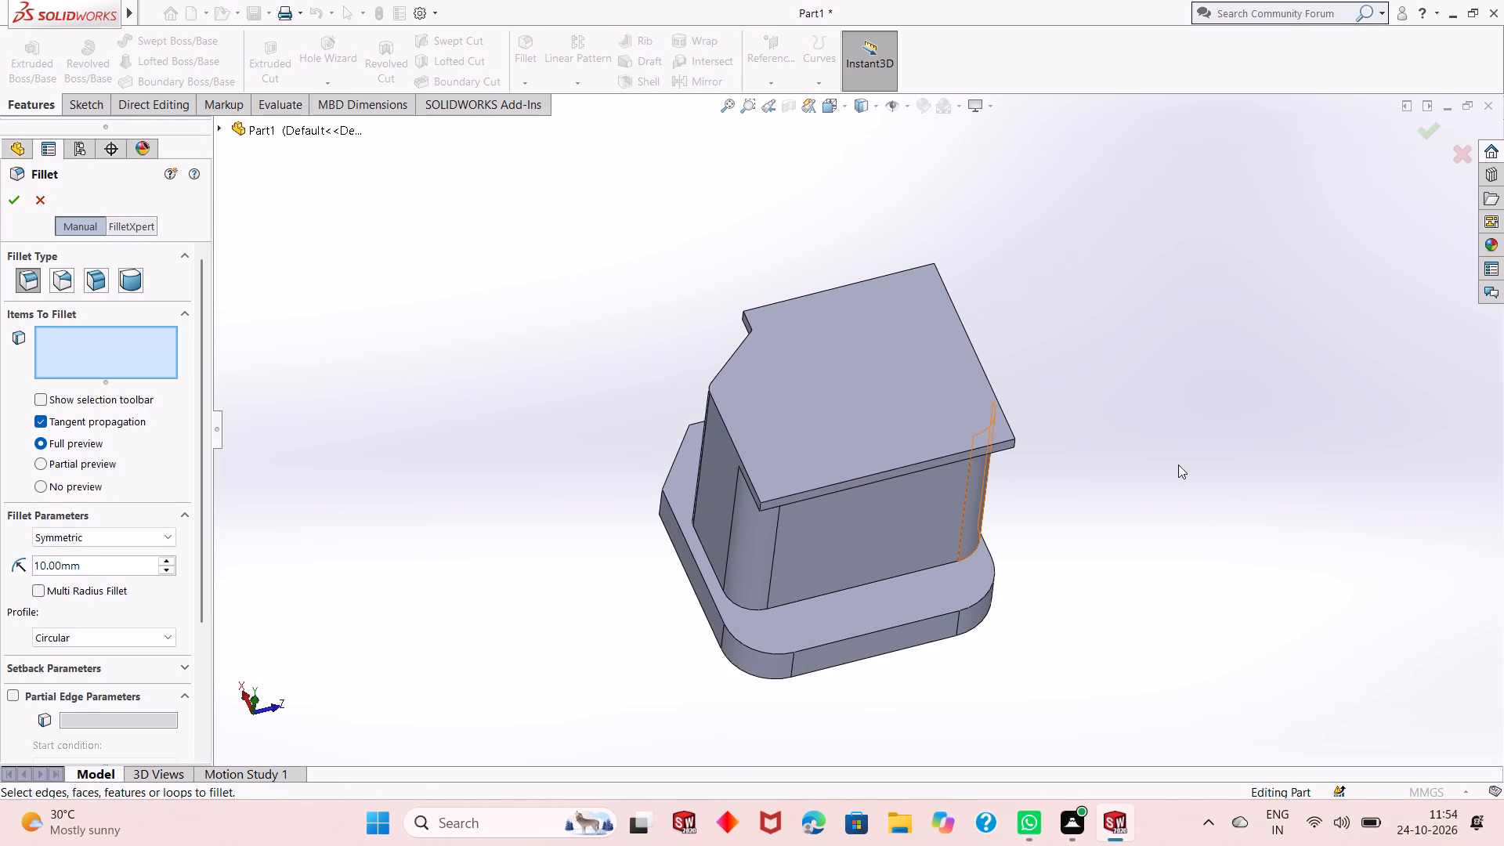
pyautogui.click(1014, 446)
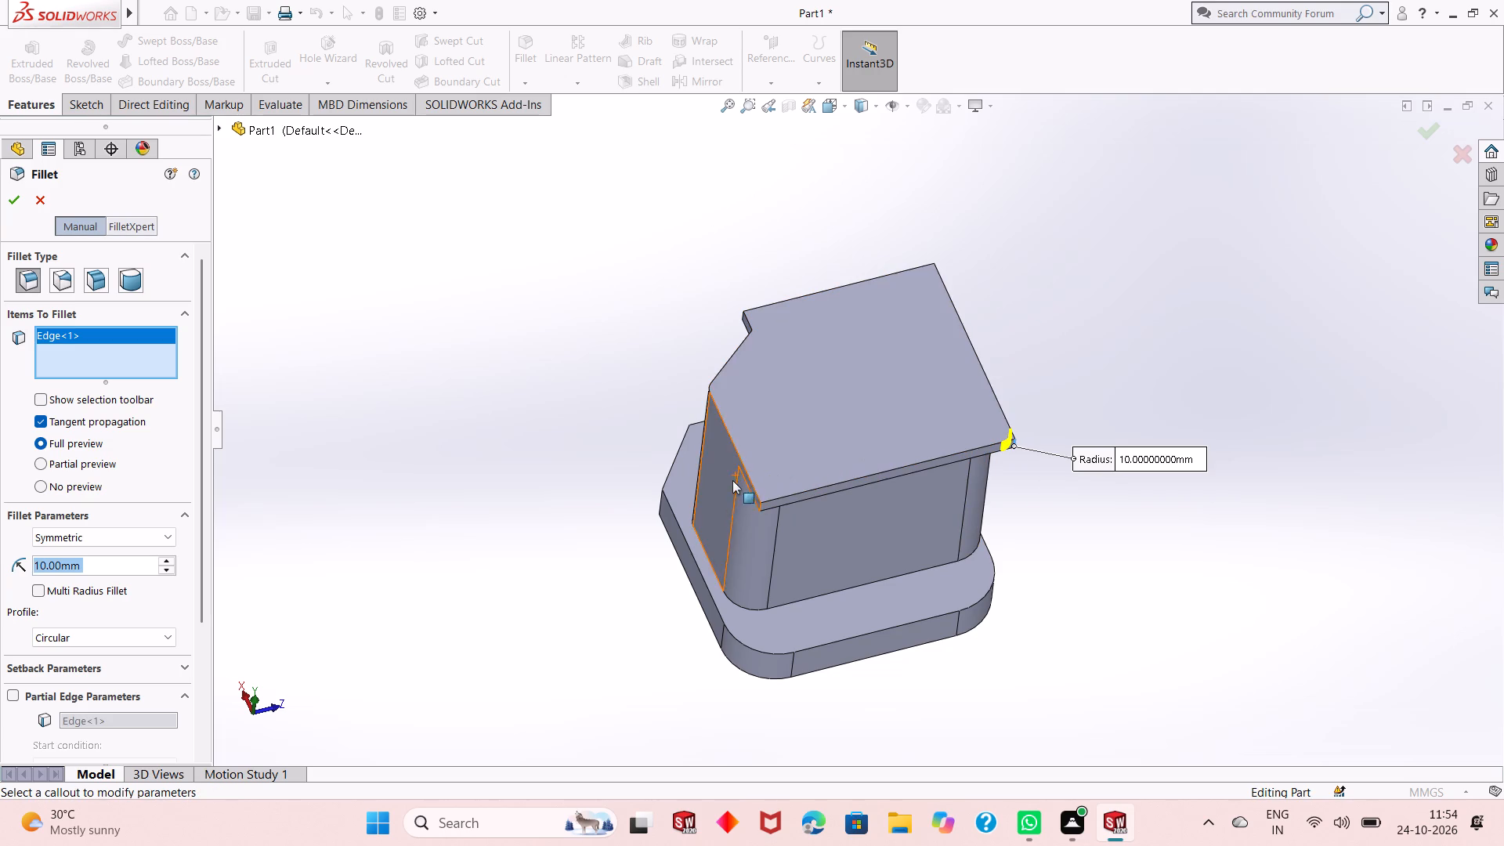
pyautogui.click(761, 511)
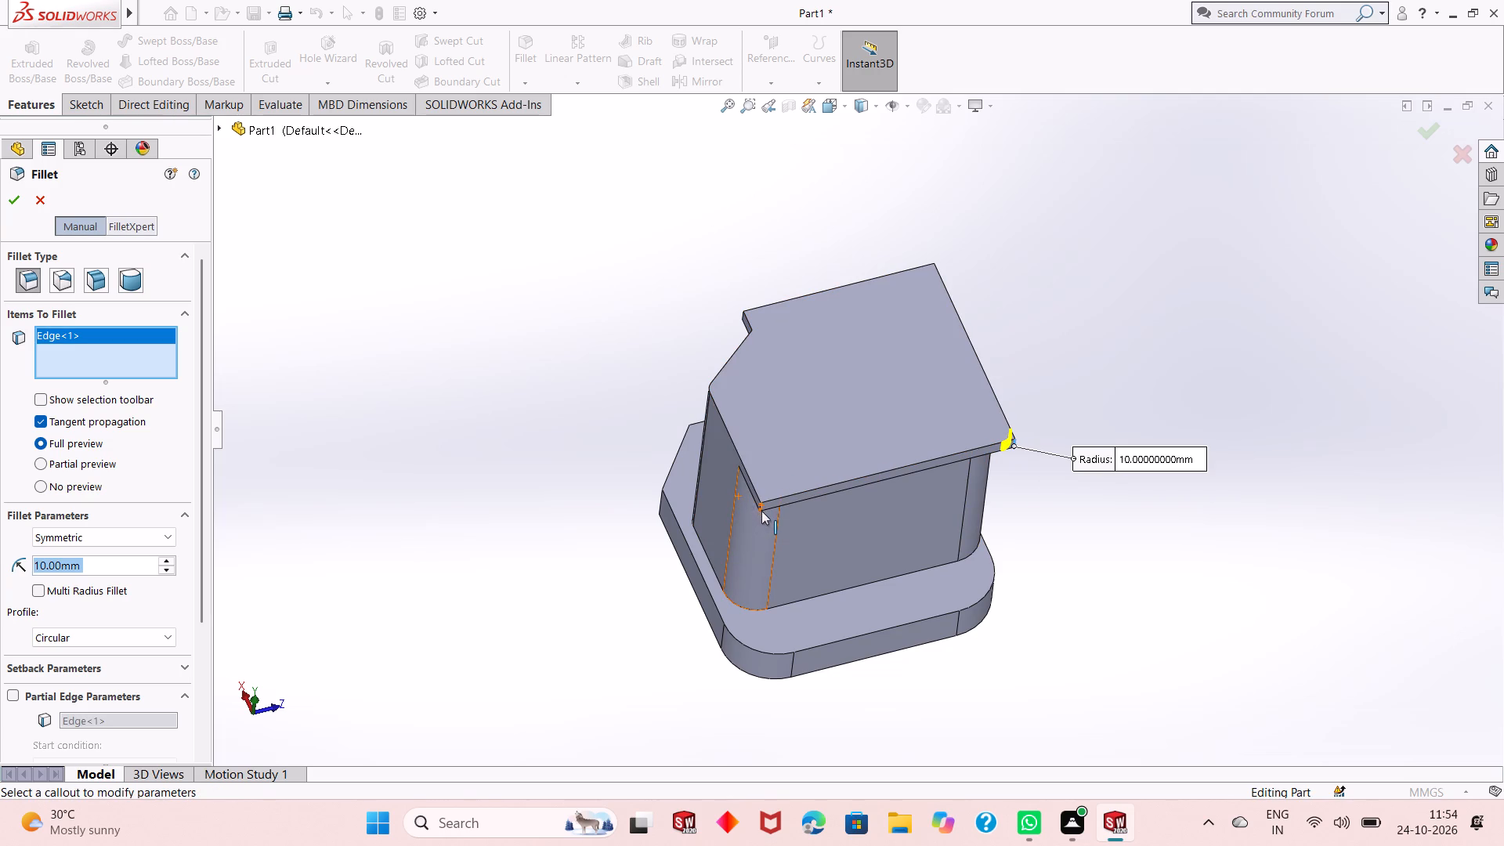
pyautogui.moveTo(939, 258); pyautogui.dragTo(947, 504, button='middle')
pyautogui.scroll(1, 947, 504)
pyautogui.scroll(-3, 936, 431)
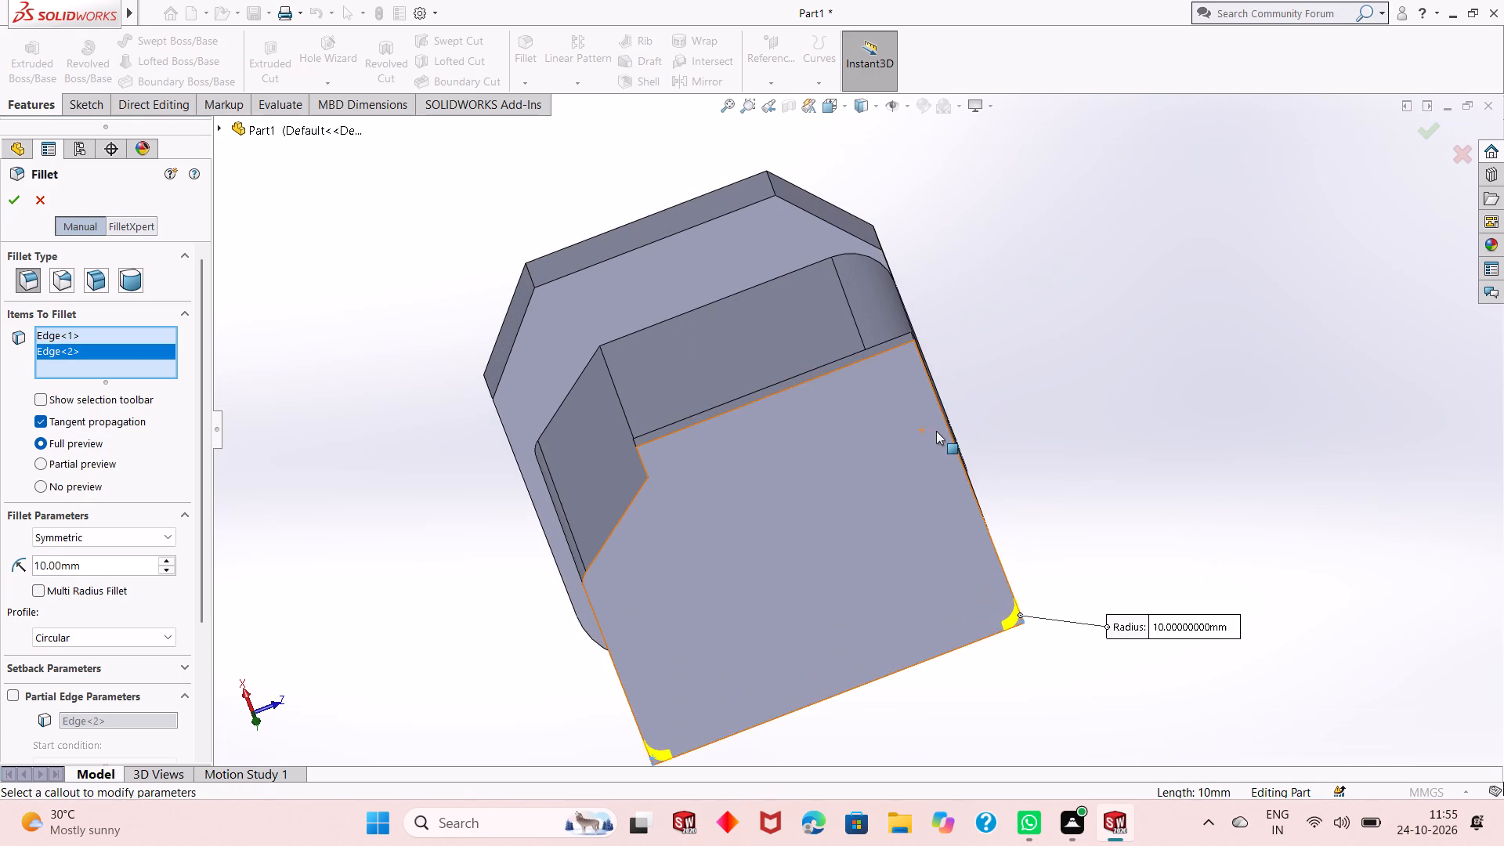
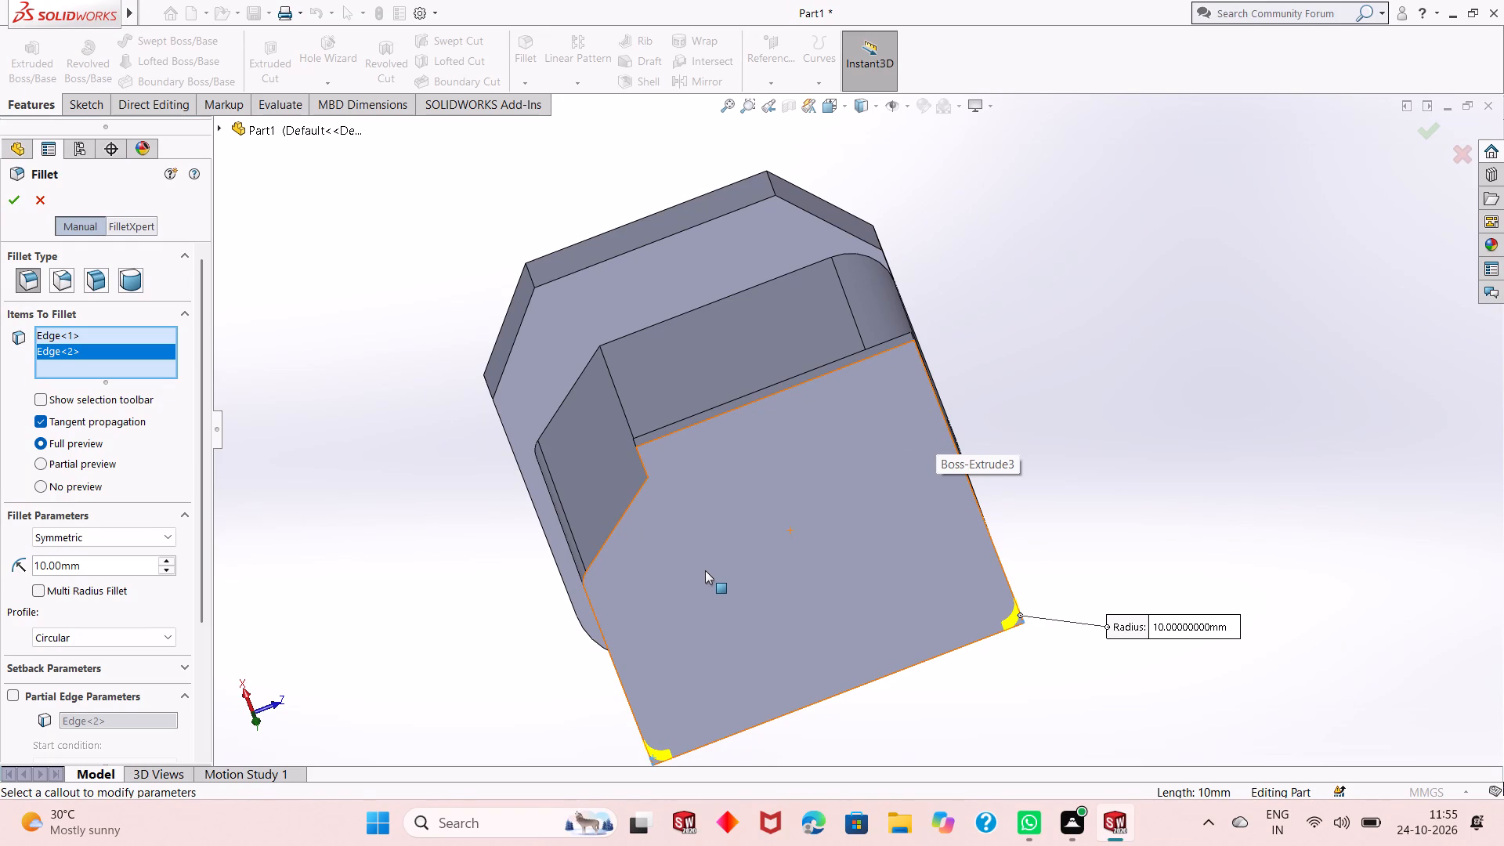
# Add the third outer corner edge to the top plate's 10 mm fillet and complete the feature.
pyautogui.moveTo(823, 528); pyautogui.dragTo(800, 363, button='middle')
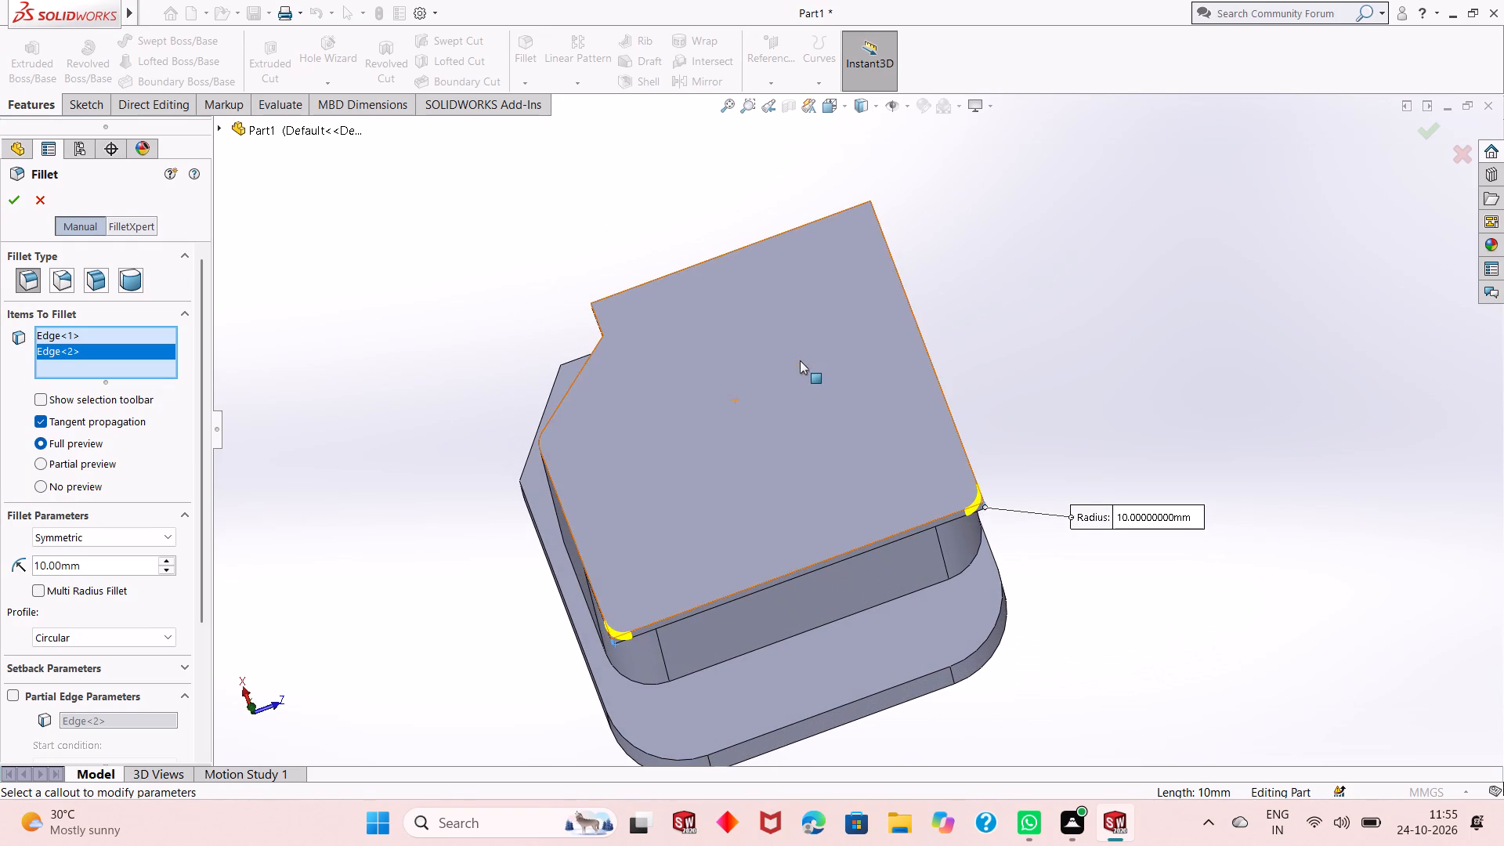
pyautogui.moveTo(869, 201); pyautogui.dragTo(833, 472, button='middle')
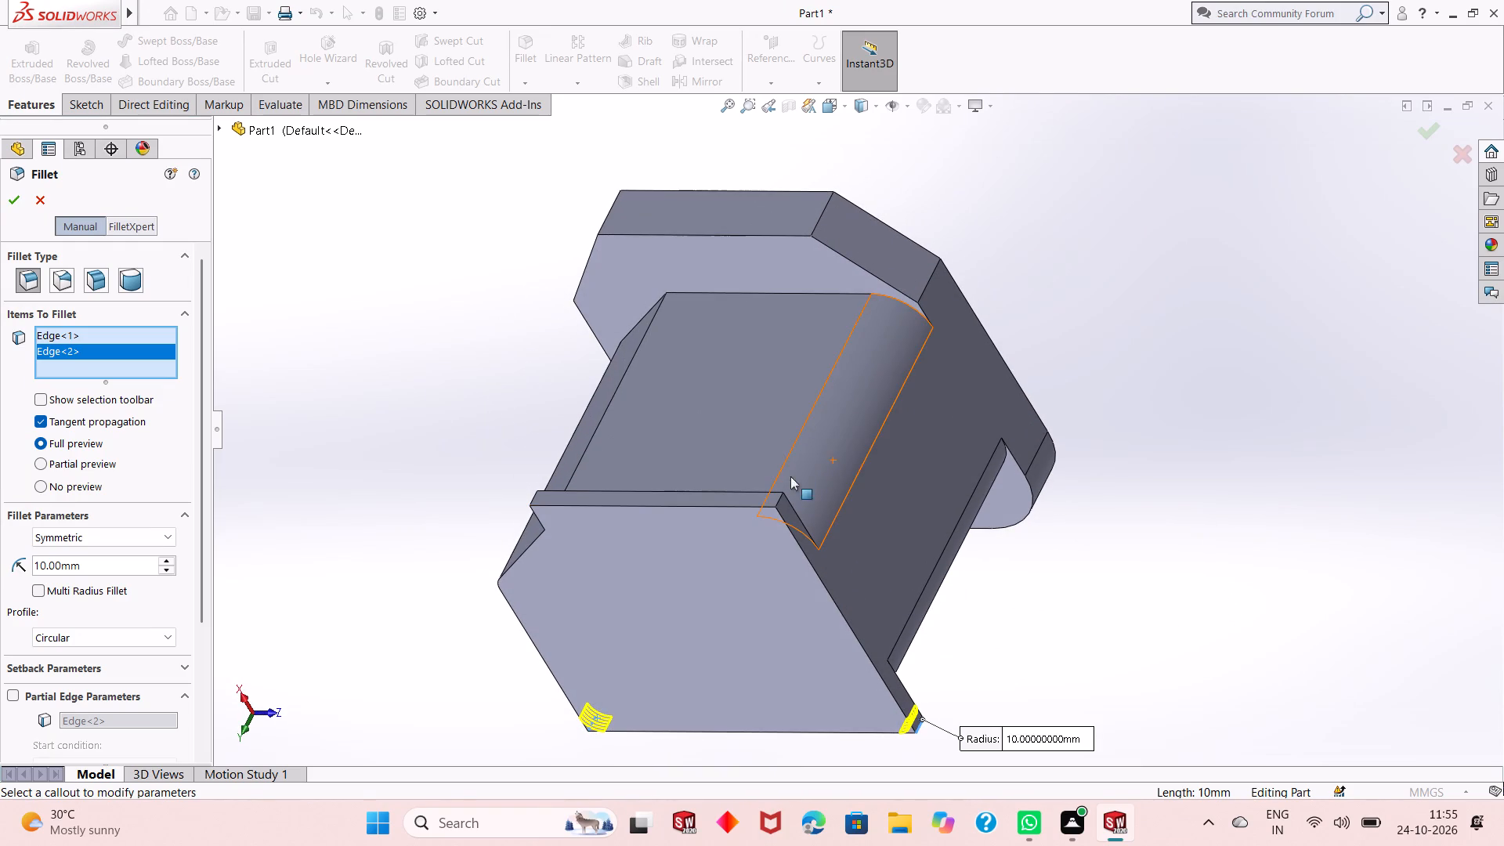
pyautogui.click(777, 500)
pyautogui.moveTo(586, 559); pyautogui.dragTo(714, 344, button='middle')
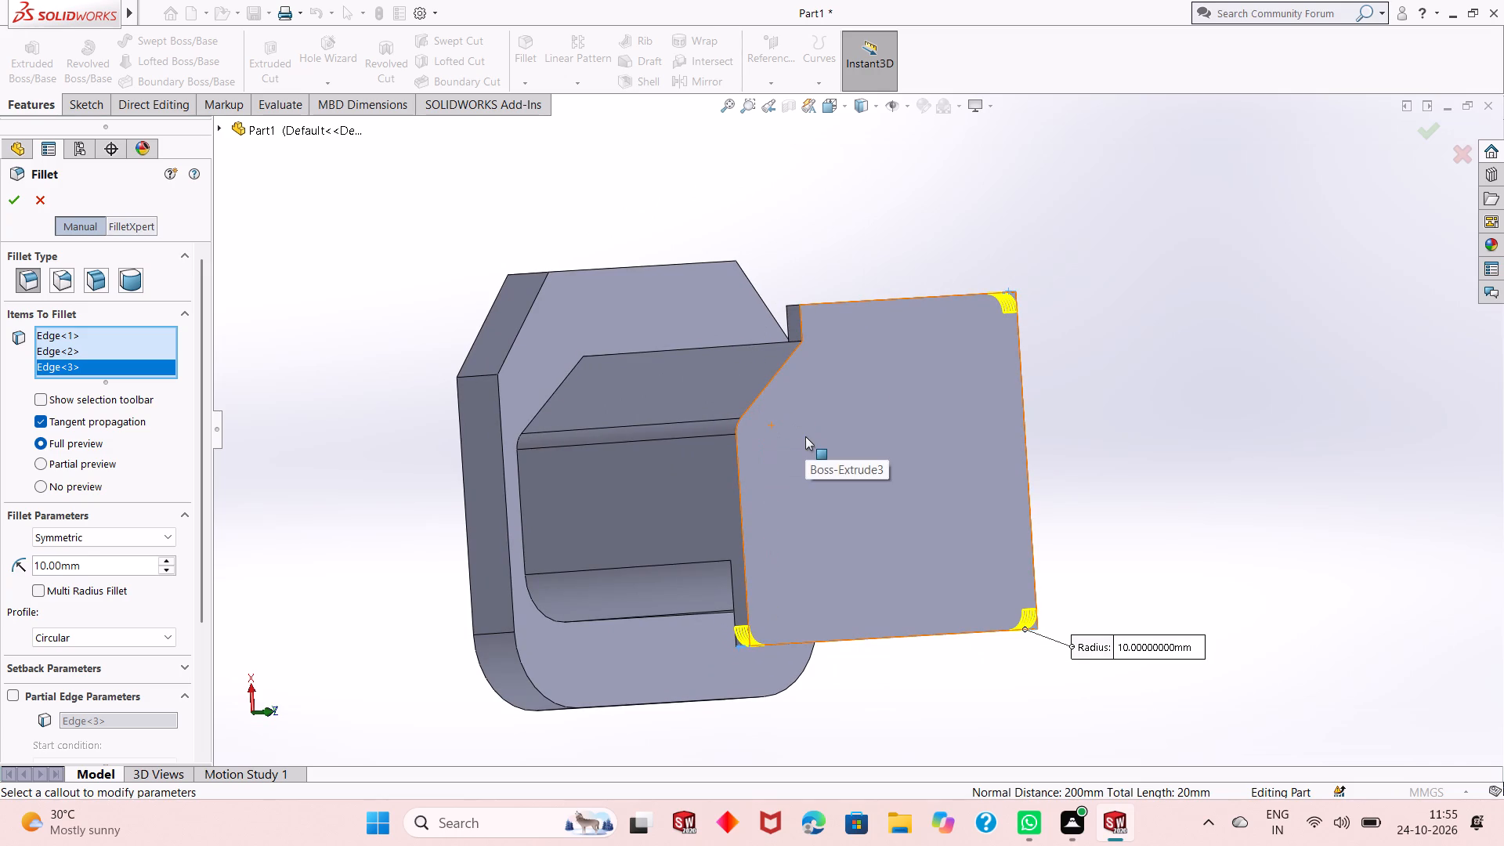
pyautogui.click(7, 203)
# Edit the top plate's corner fillet to include the remaining sharp outer corner beside the notch, keeping the 10 mm radius.
pyautogui.moveTo(943, 483); pyautogui.dragTo(938, 461, button='middle')
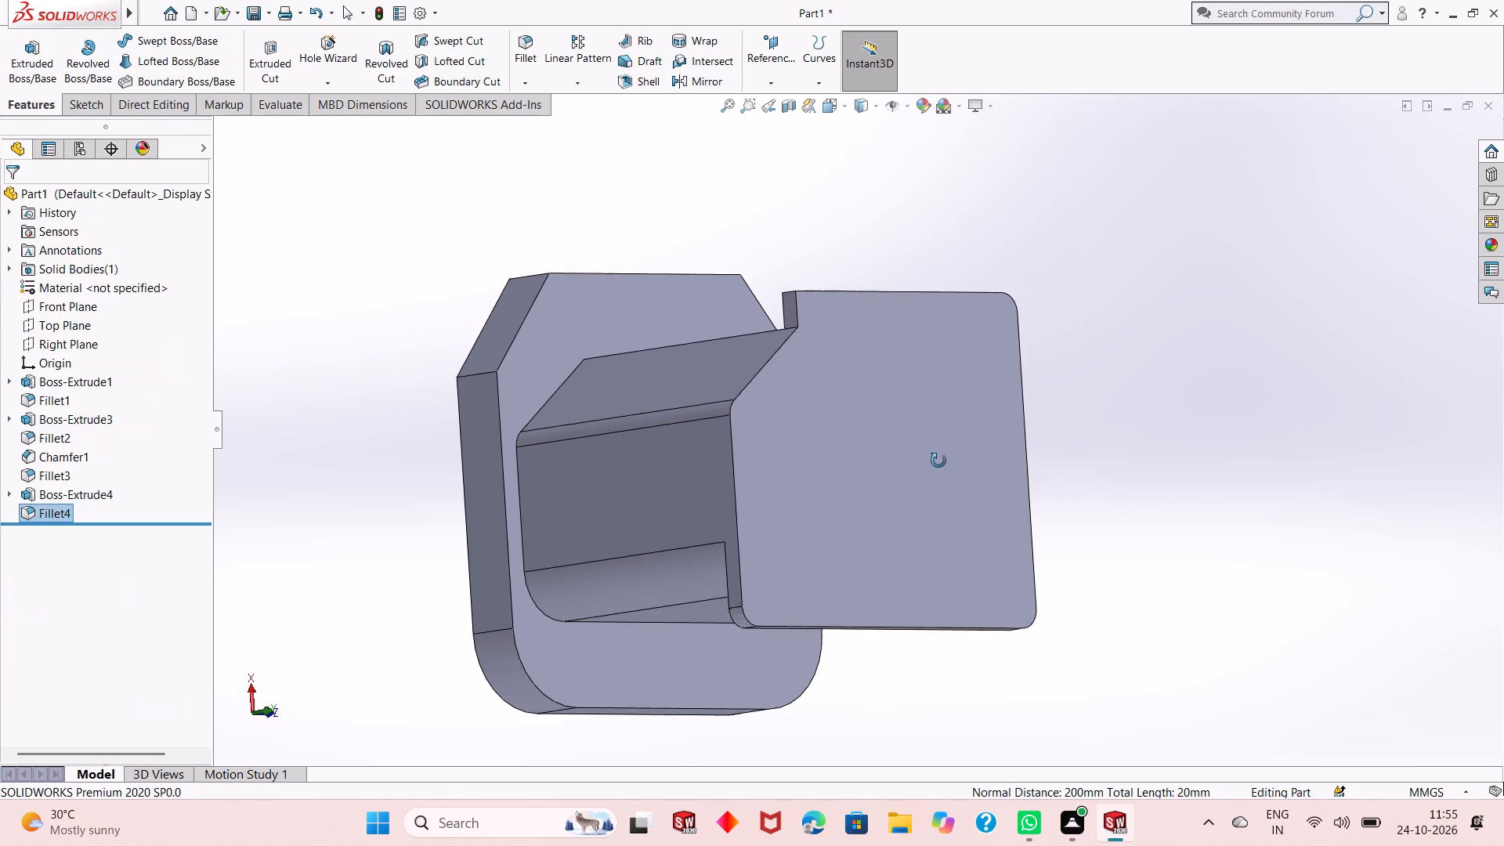
pyautogui.moveTo(938, 461); pyautogui.dragTo(940, 266, button='middle')
pyautogui.moveTo(940, 396); pyautogui.dragTo(902, 266, button='middle')
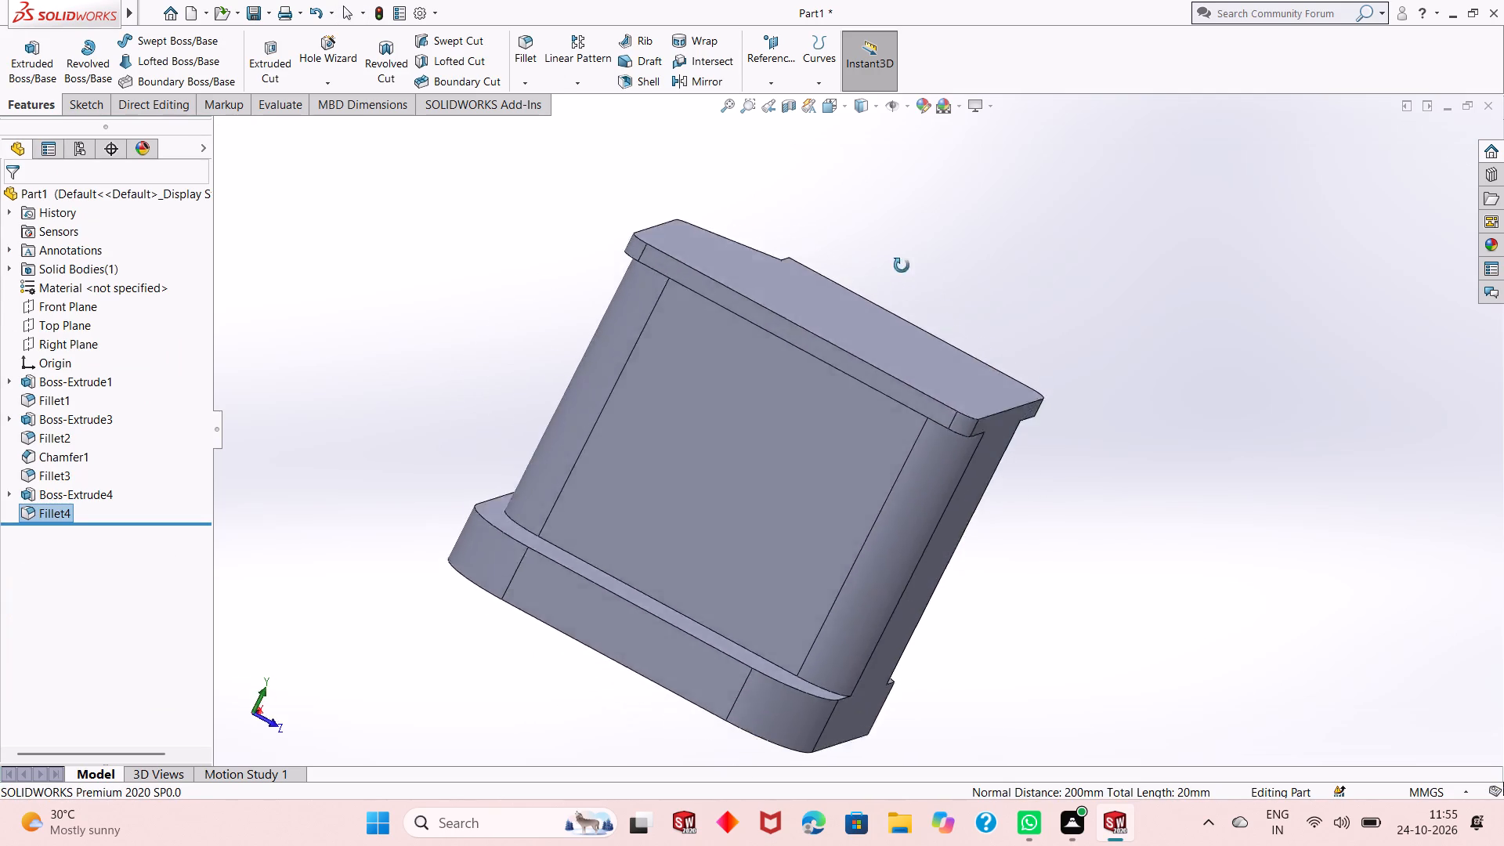
pyautogui.moveTo(902, 266); pyautogui.dragTo(1017, 468, button='middle')
pyautogui.scroll(1, 1017, 468)
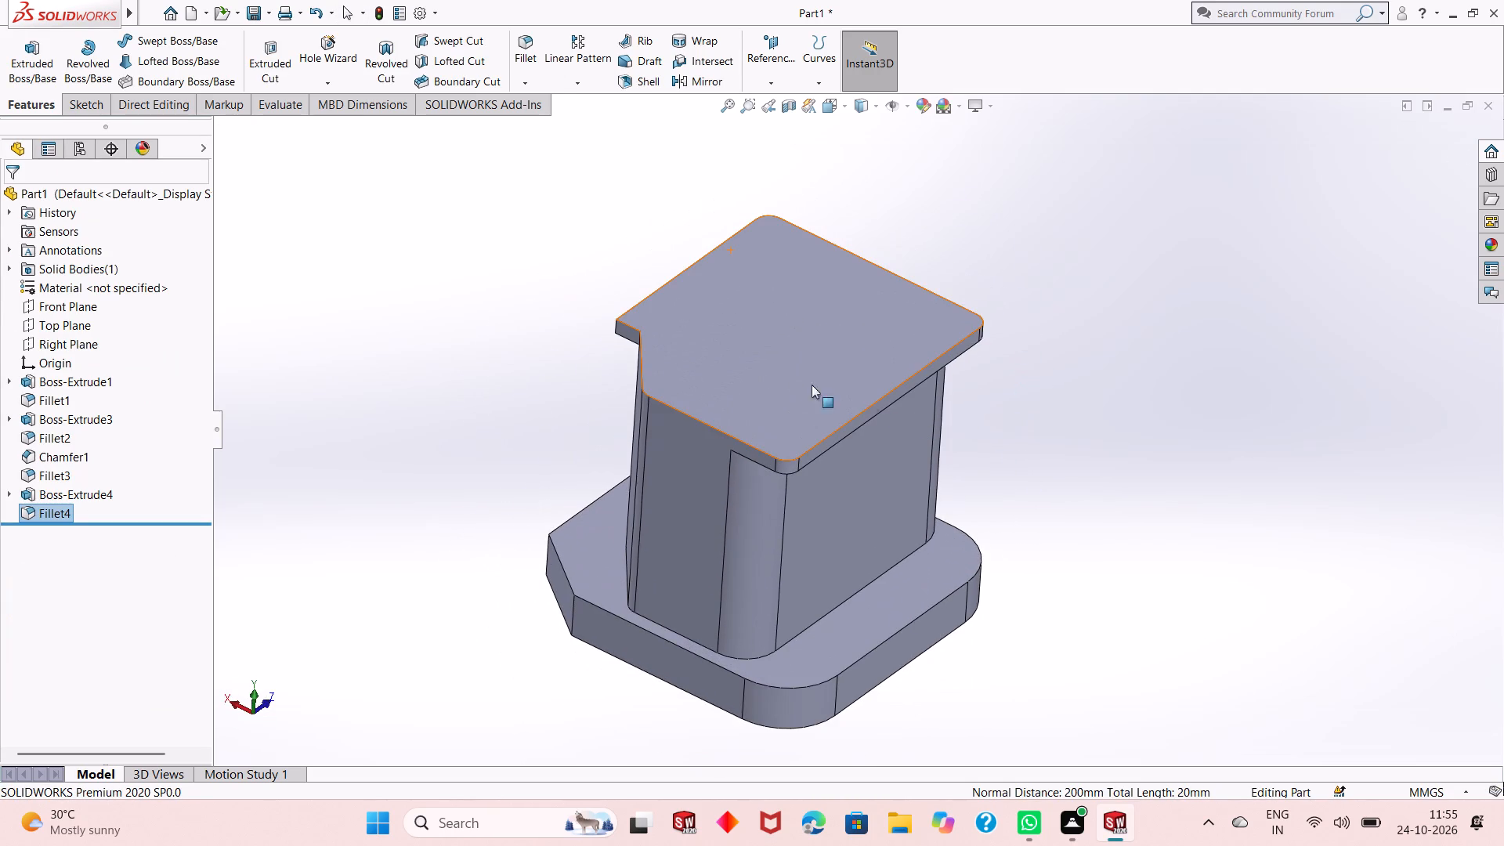
pyautogui.scroll(-1, 674, 333)
pyautogui.moveTo(674, 333); pyautogui.dragTo(747, 424, button='middle')
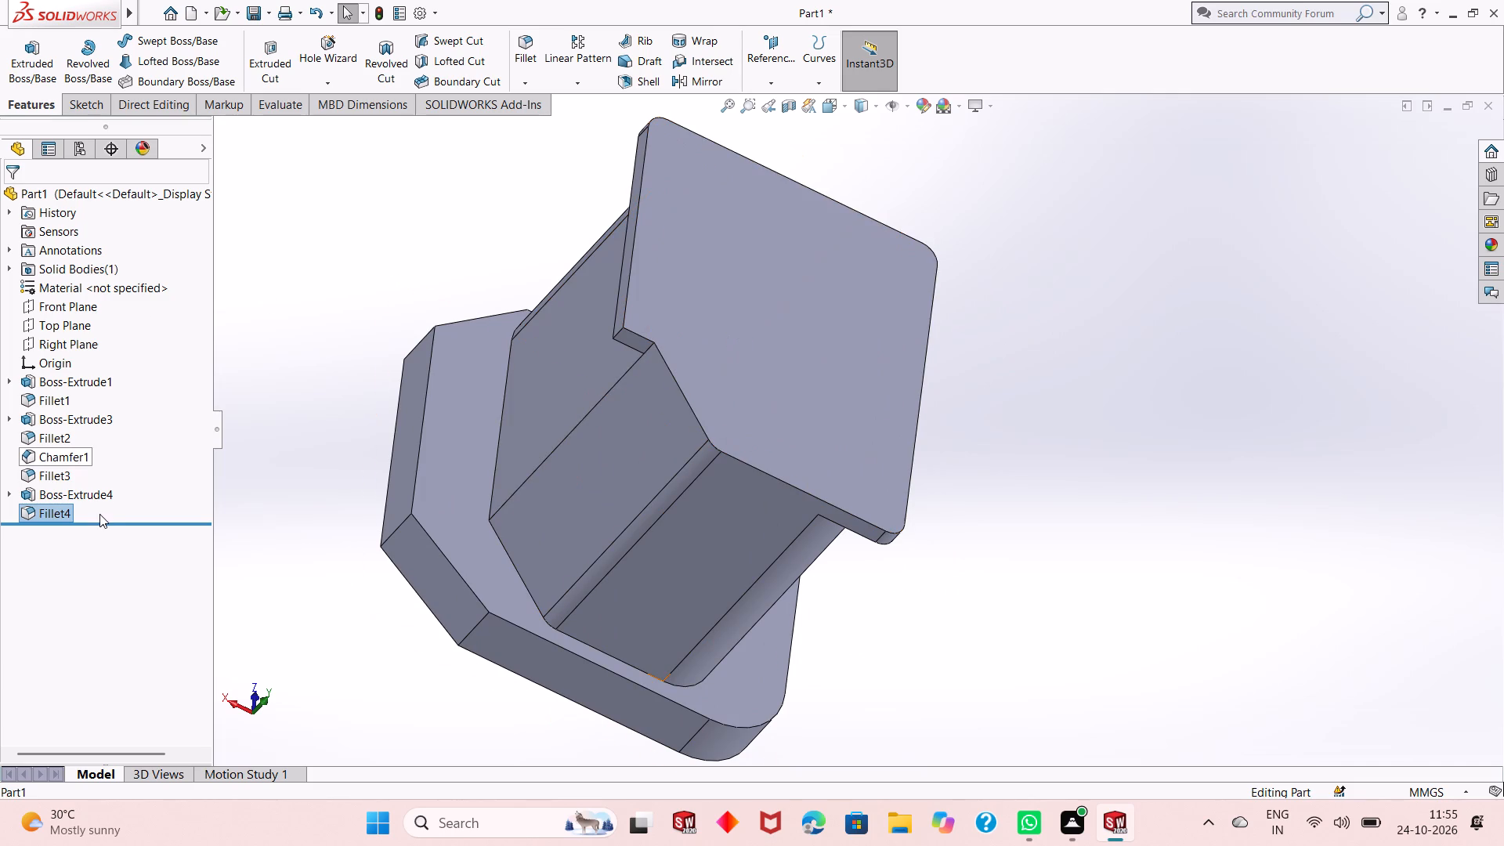
pyautogui.click(258, 450)
pyautogui.click(30, 519)
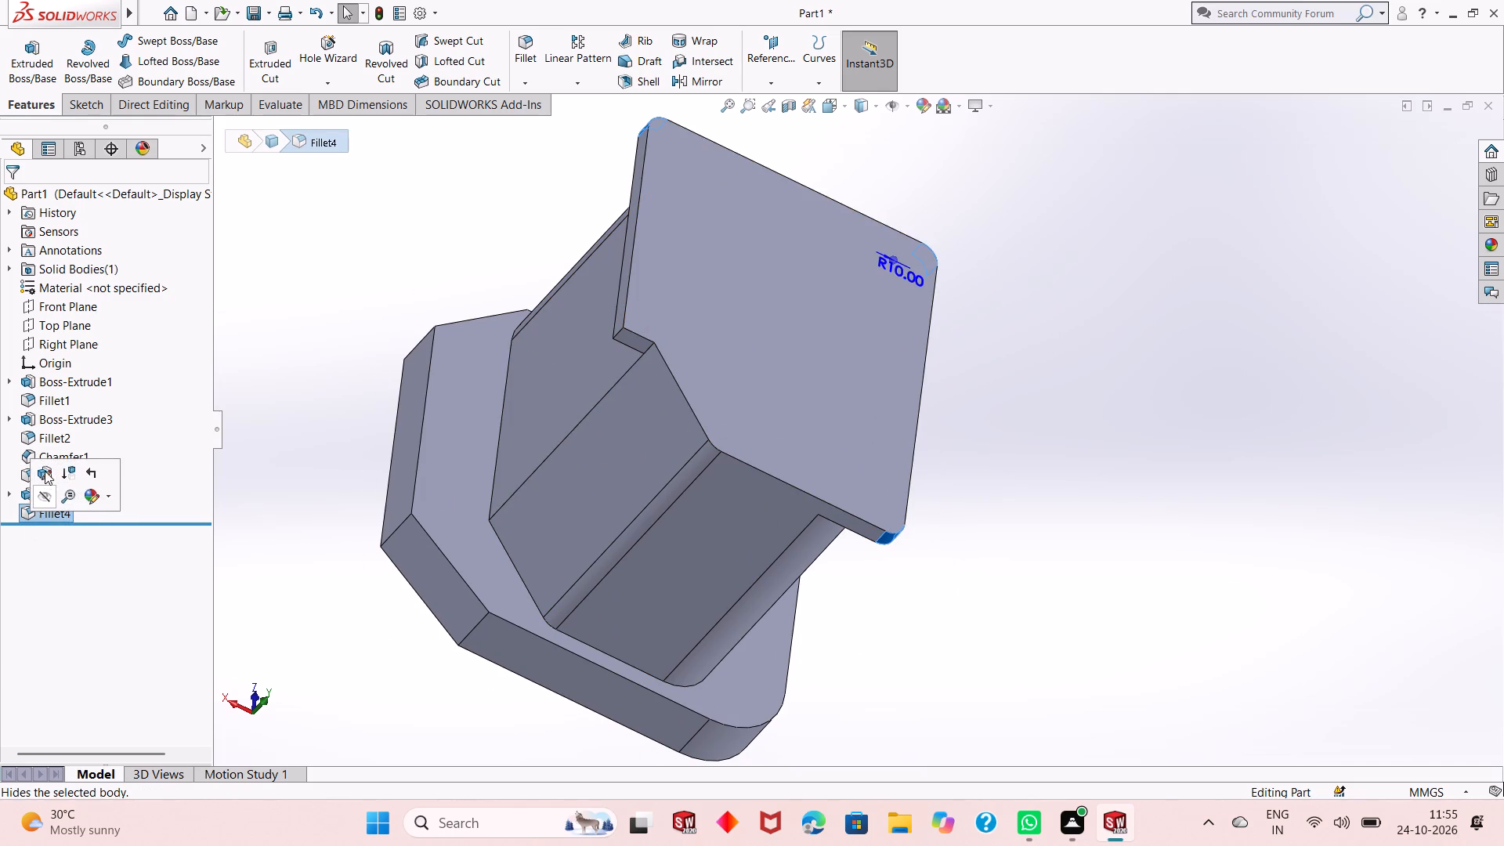
pyautogui.click(45, 471)
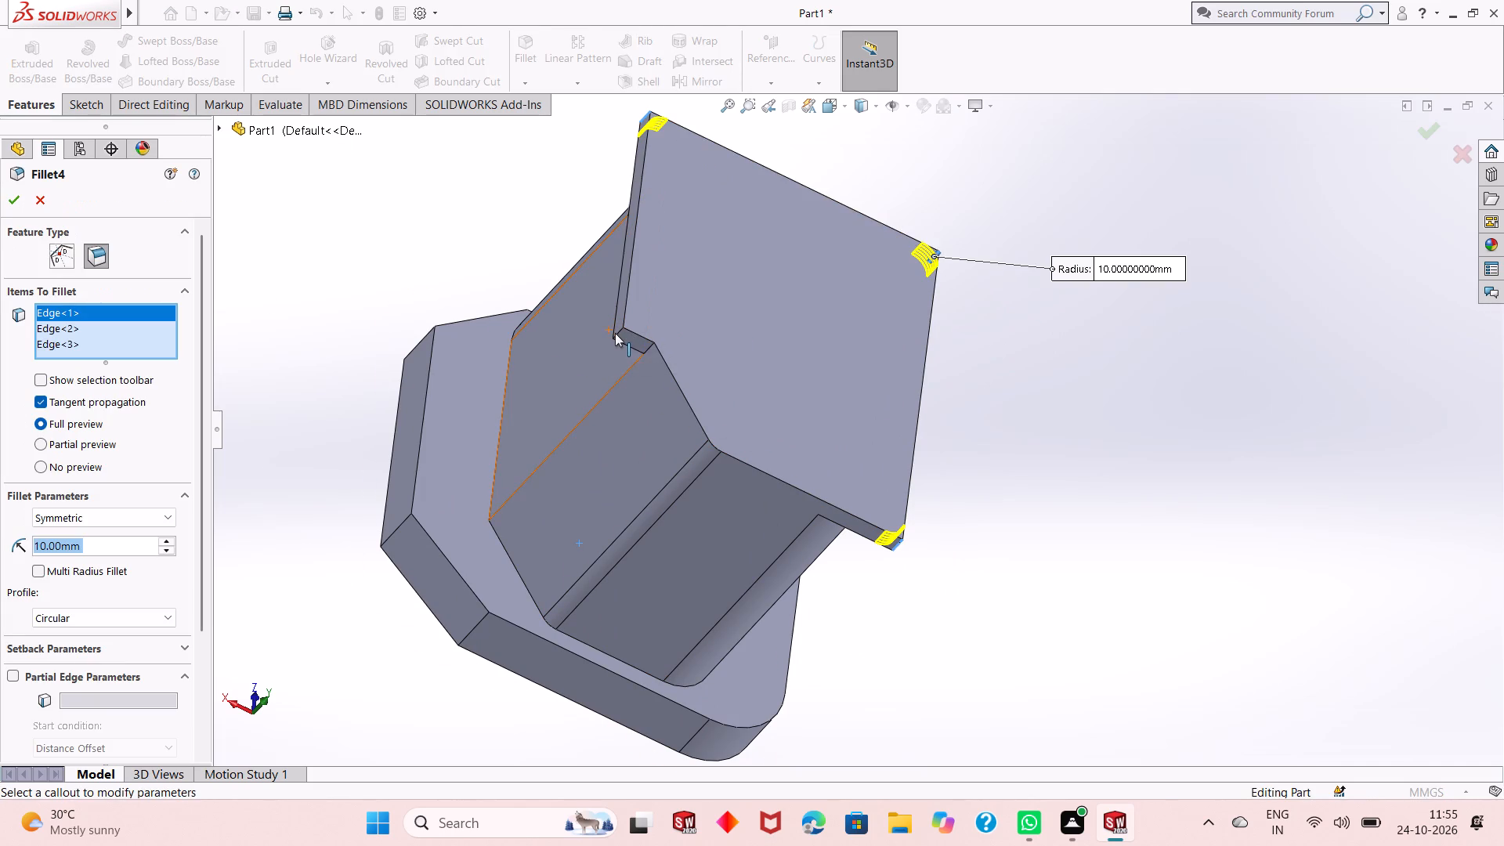
pyautogui.click(616, 334)
pyautogui.click(11, 201)
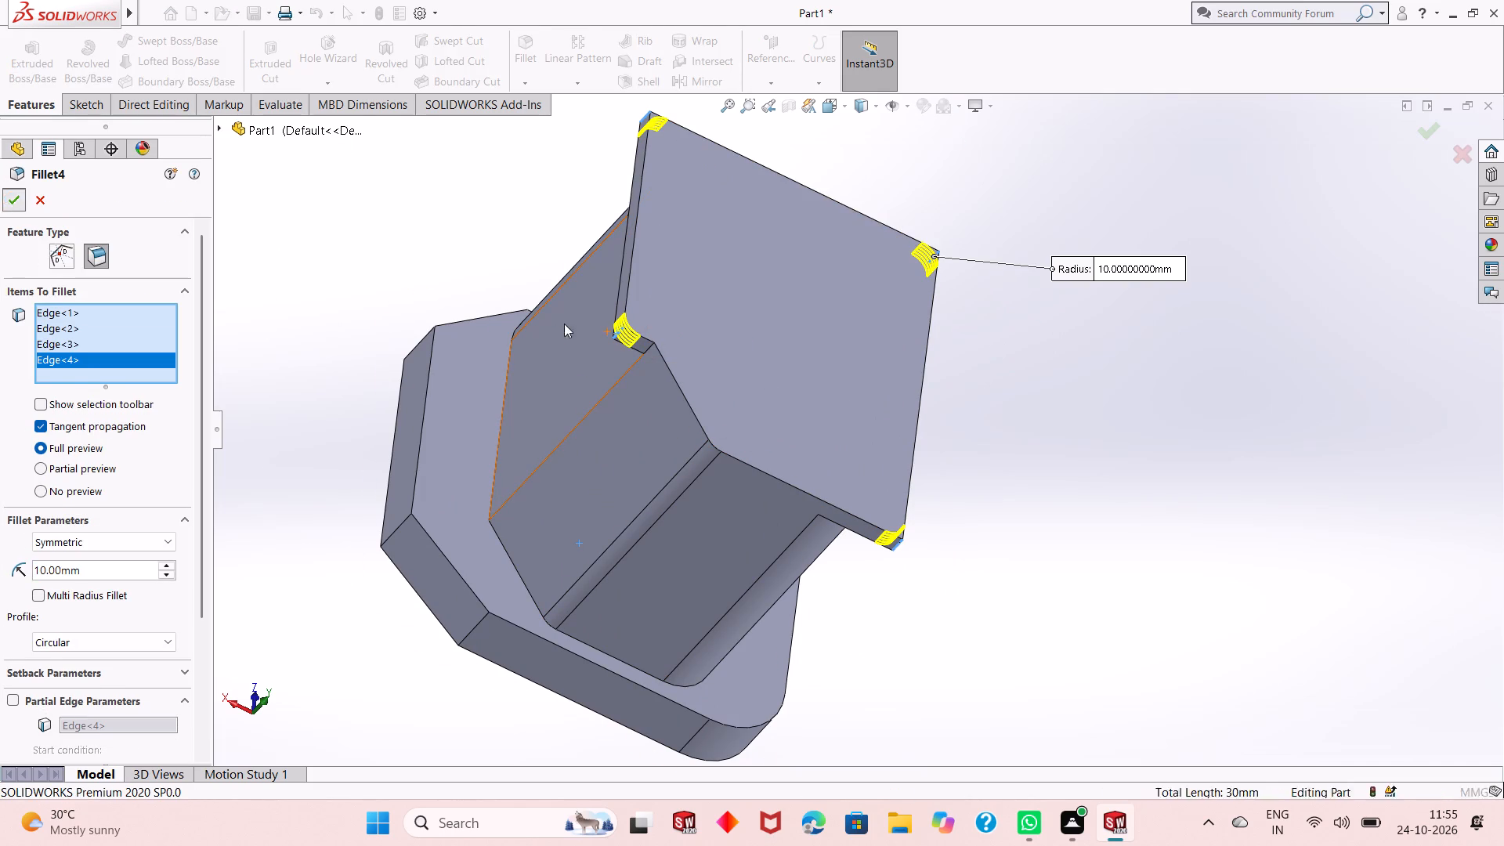
# Examine the top plate's rounded corners and overhang from above, below and several sides.
pyautogui.moveTo(1042, 454); pyautogui.dragTo(1012, 431, button='middle')
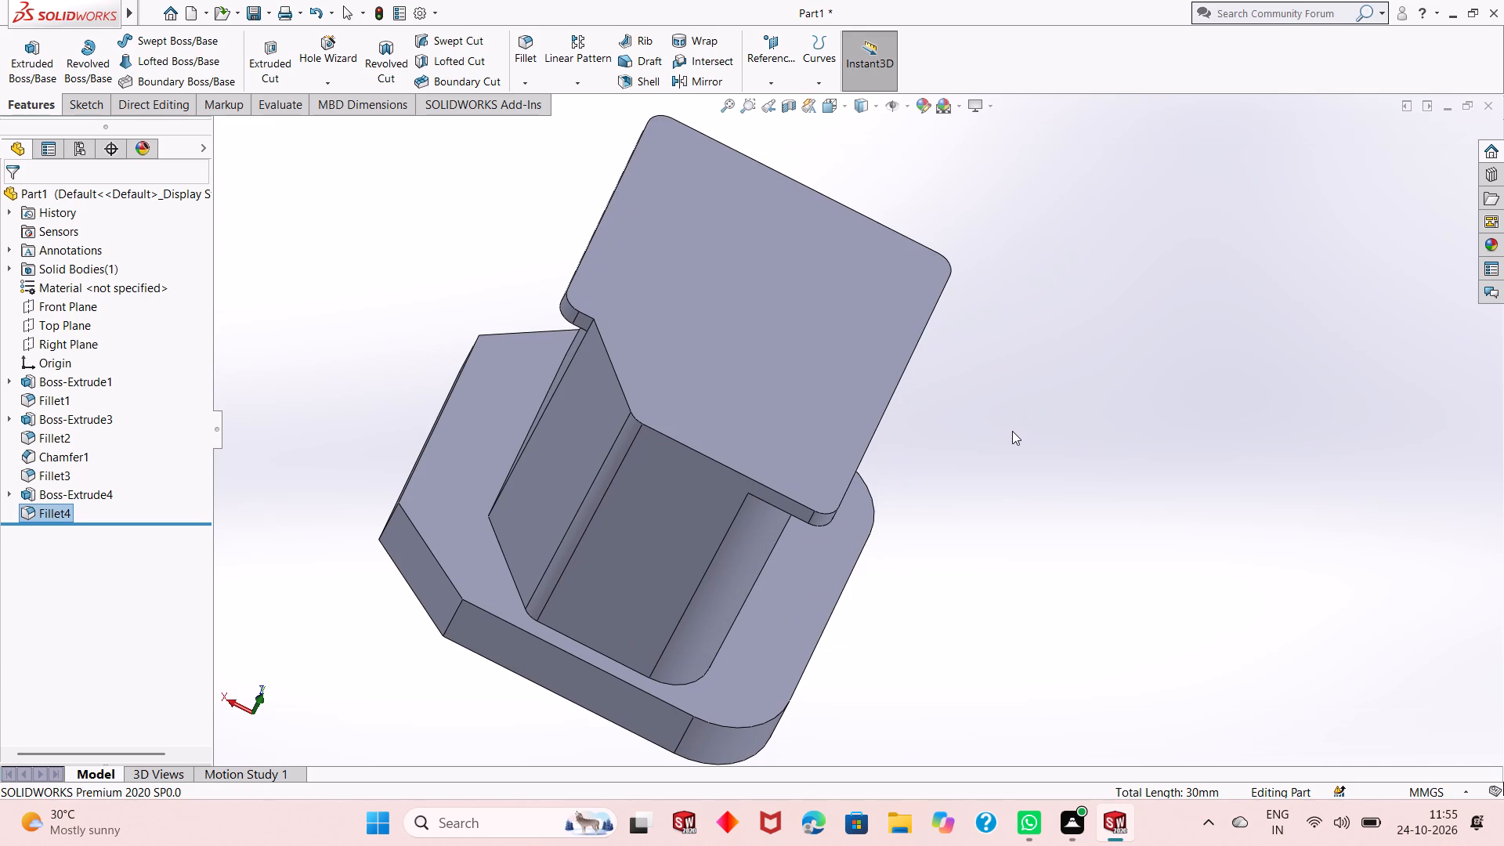
pyautogui.scroll(1, 774, 493)
pyautogui.moveTo(762, 548); pyautogui.dragTo(757, 521, button='middle')
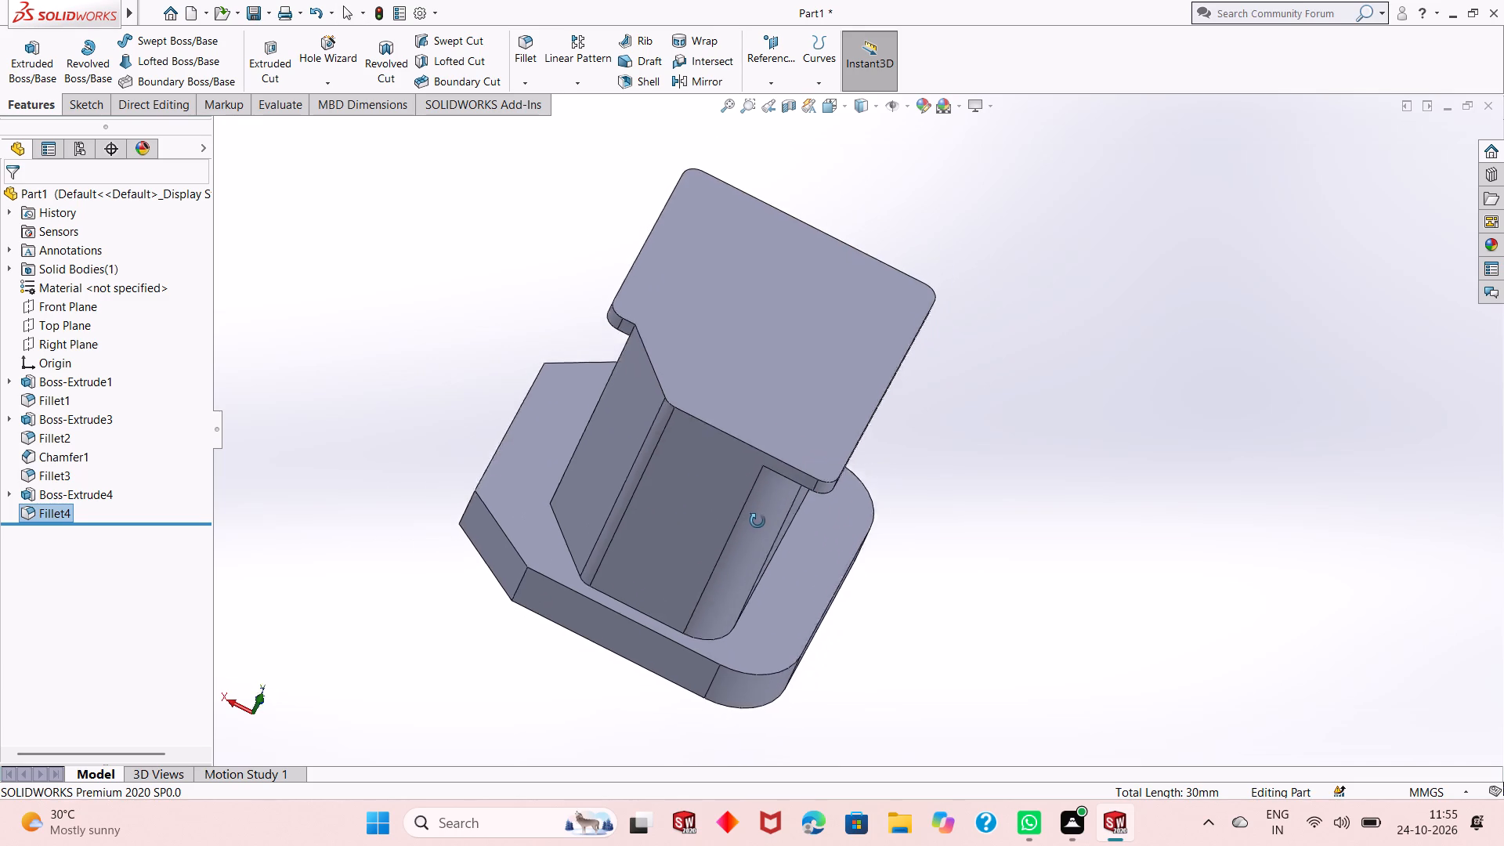
pyautogui.moveTo(757, 521); pyautogui.dragTo(536, 584, button='middle')
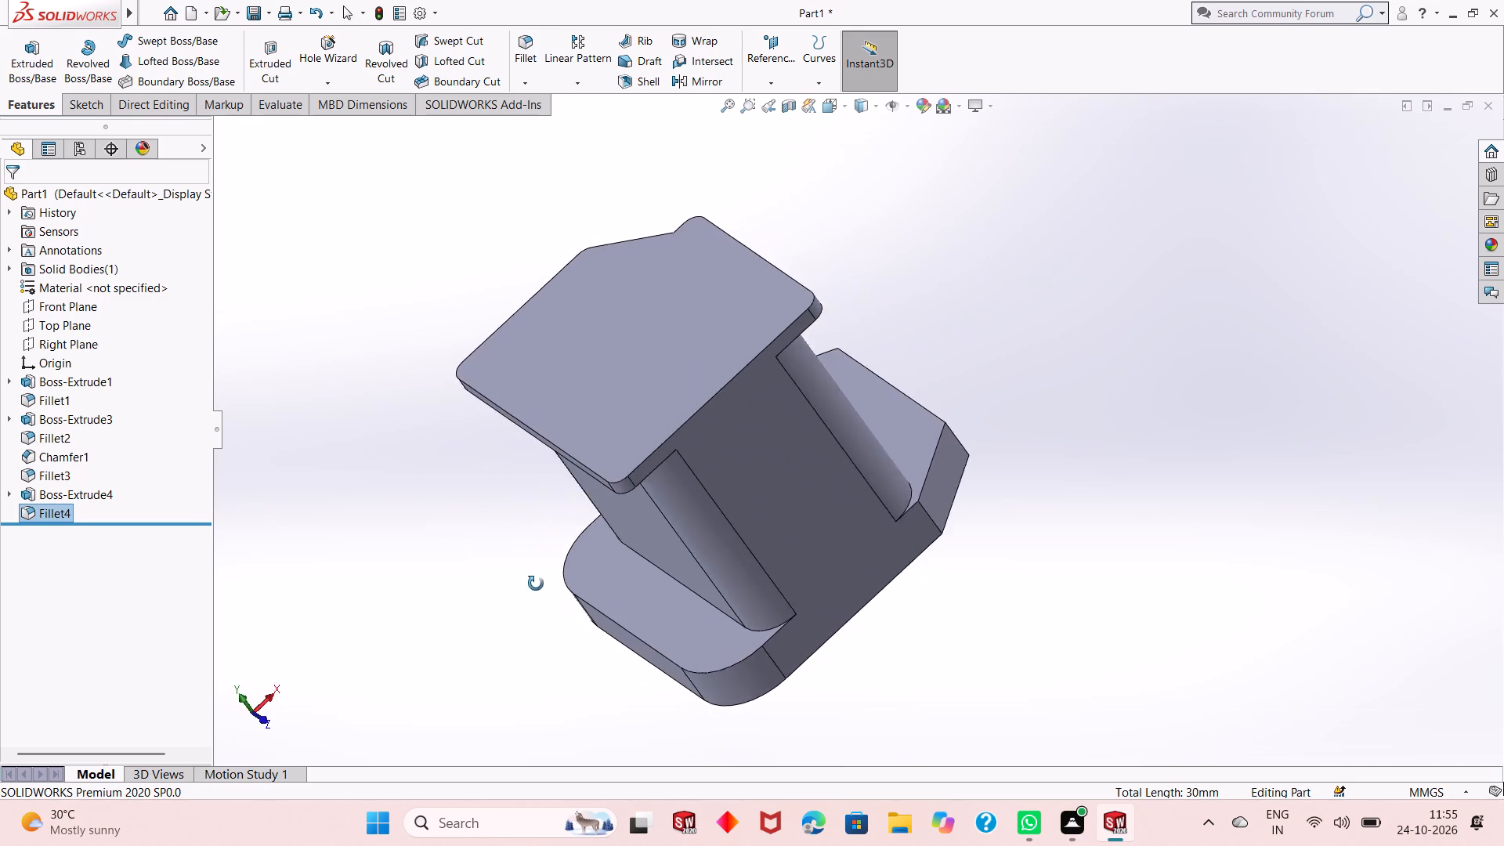
pyautogui.moveTo(536, 584); pyautogui.dragTo(595, 333, button='middle')
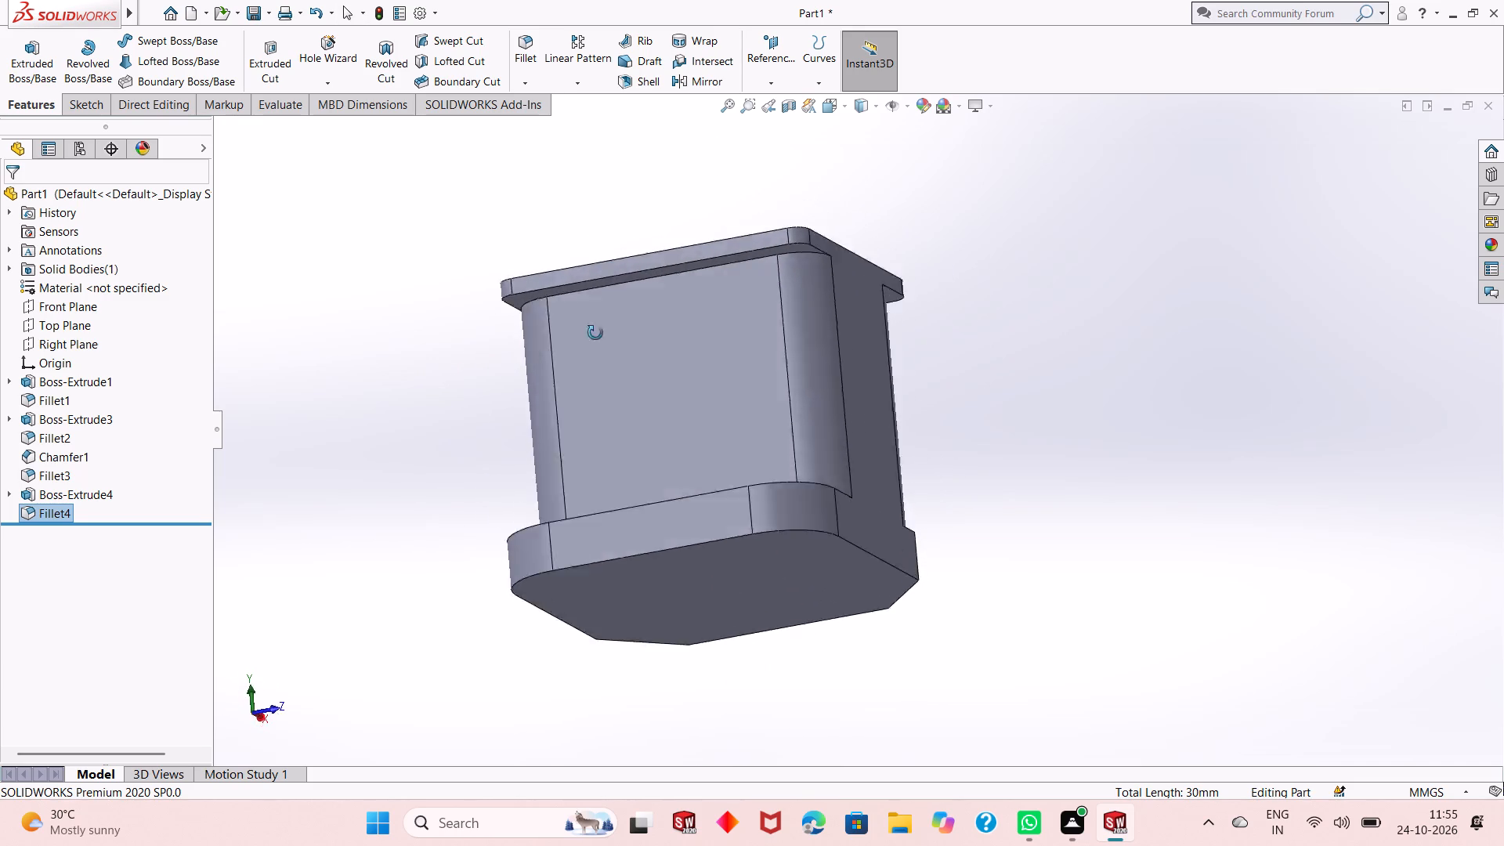
pyautogui.moveTo(595, 333); pyautogui.dragTo(572, 603, button='middle')
pyautogui.scroll(-2, 724, 446)
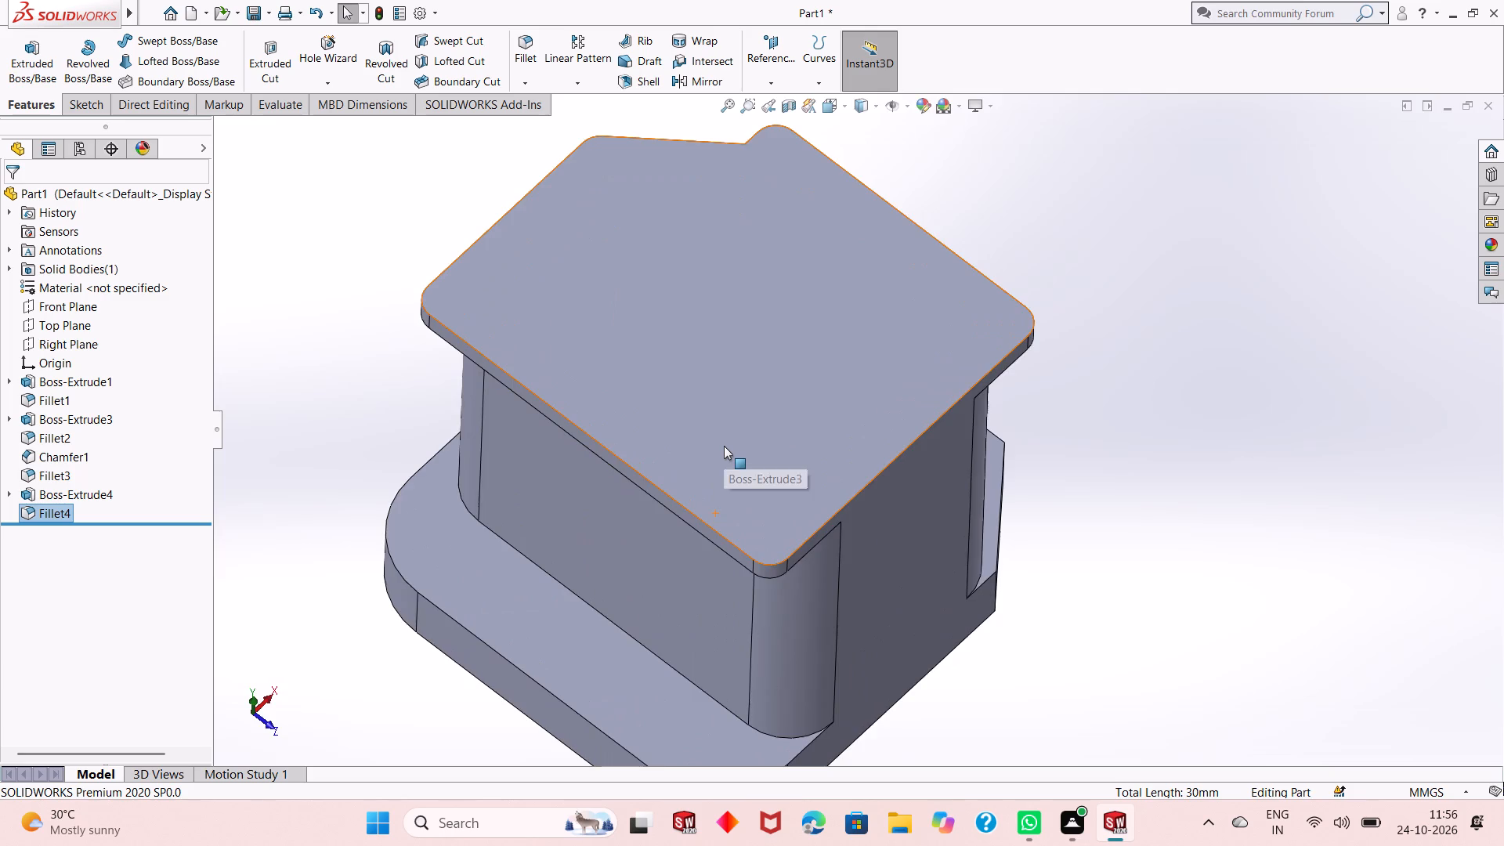
pyautogui.scroll(-3, 724, 446)
pyautogui.scroll(6, 724, 446)
pyautogui.moveTo(1022, 595); pyautogui.dragTo(1015, 338, button='middle')
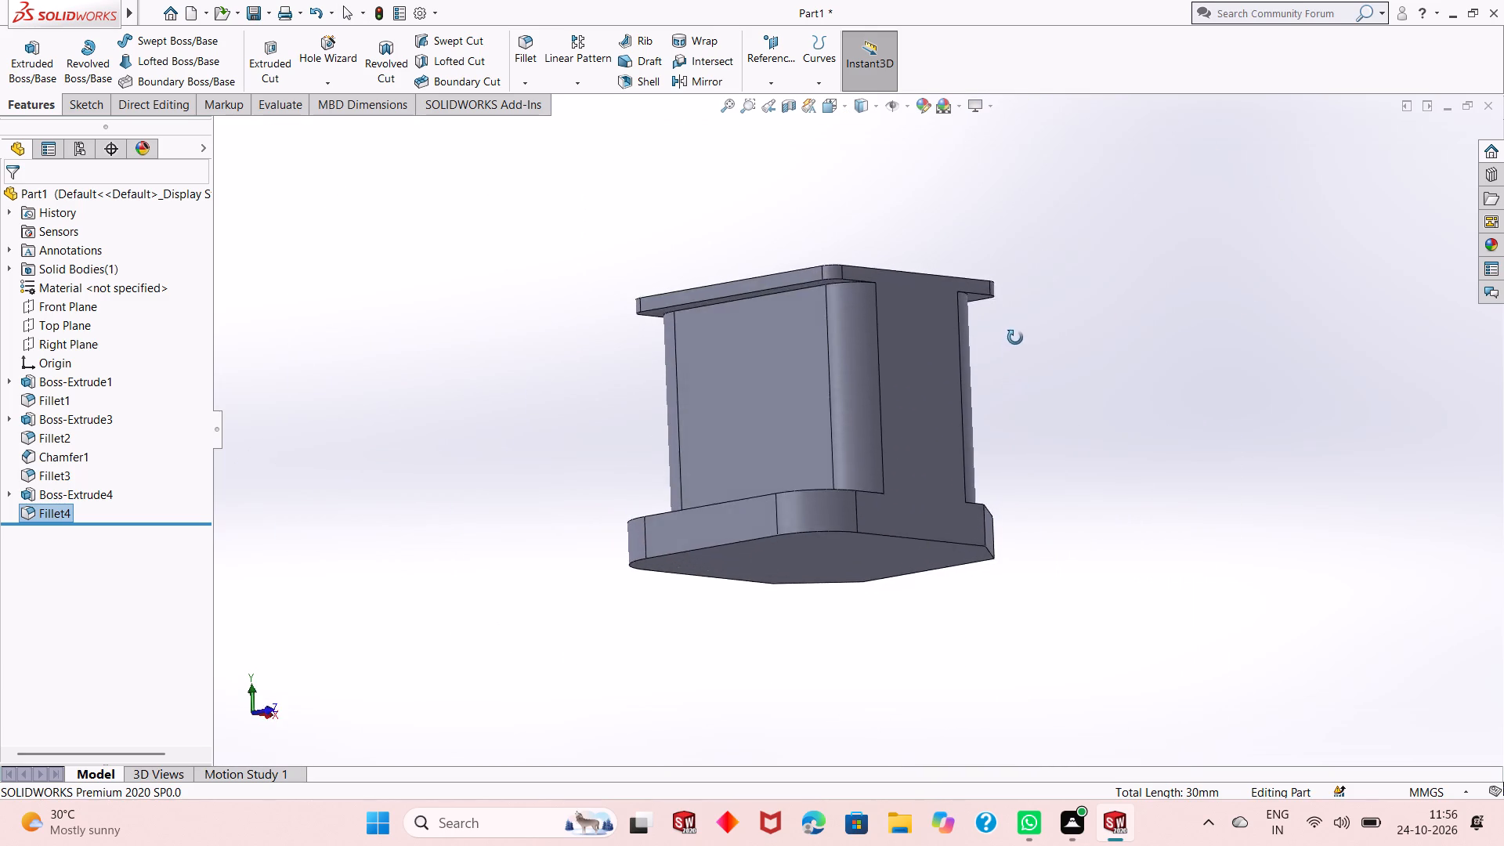
pyautogui.moveTo(1015, 338); pyautogui.dragTo(1018, 555, button='middle')
pyautogui.scroll(-1, 920, 414)
pyautogui.scroll(1, 920, 414)
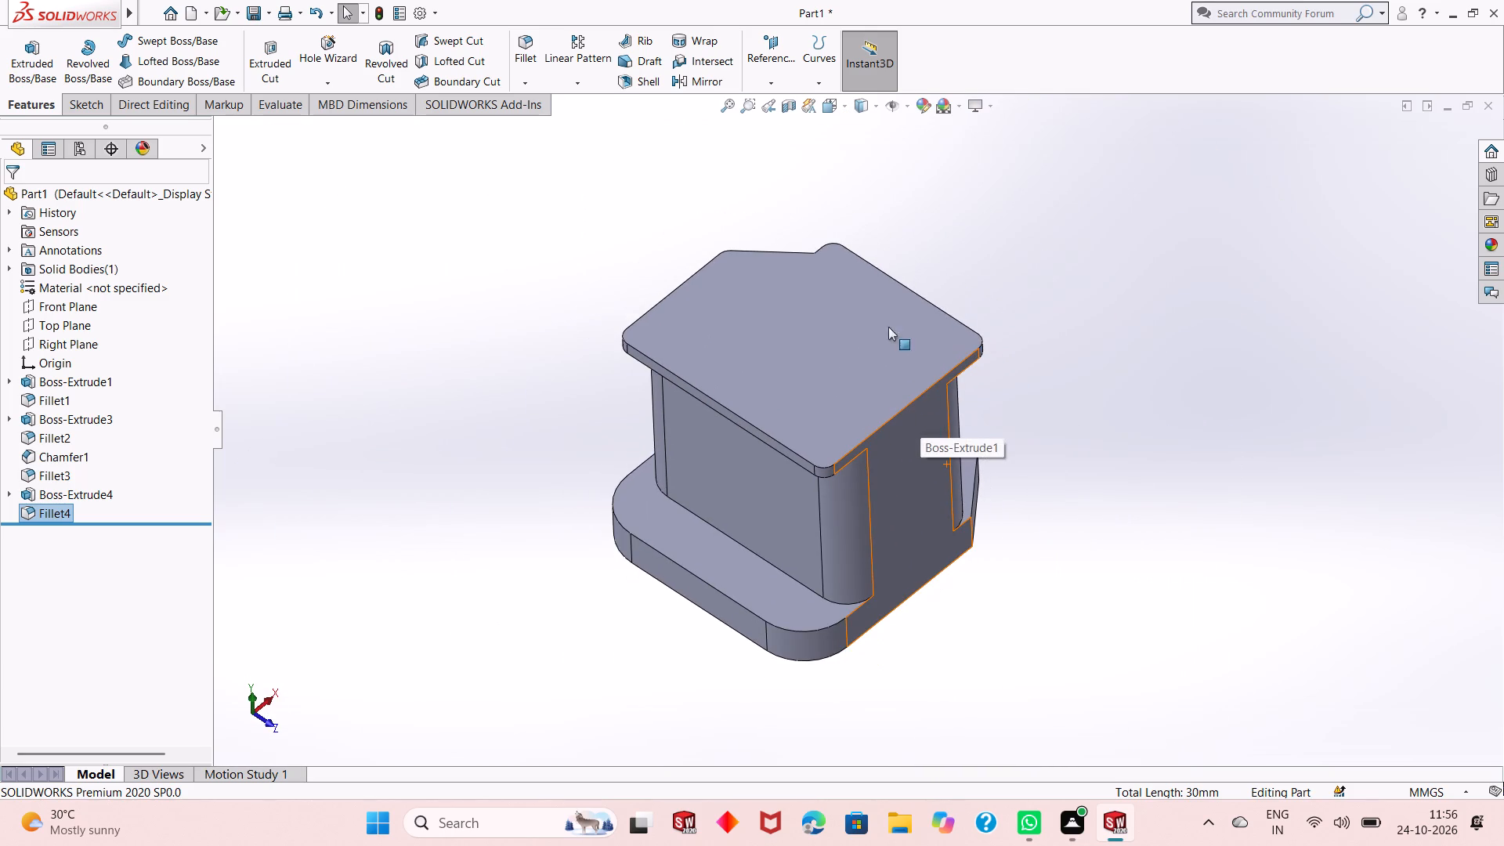
pyautogui.moveTo(859, 291); pyautogui.dragTo(855, 258, button='middle')
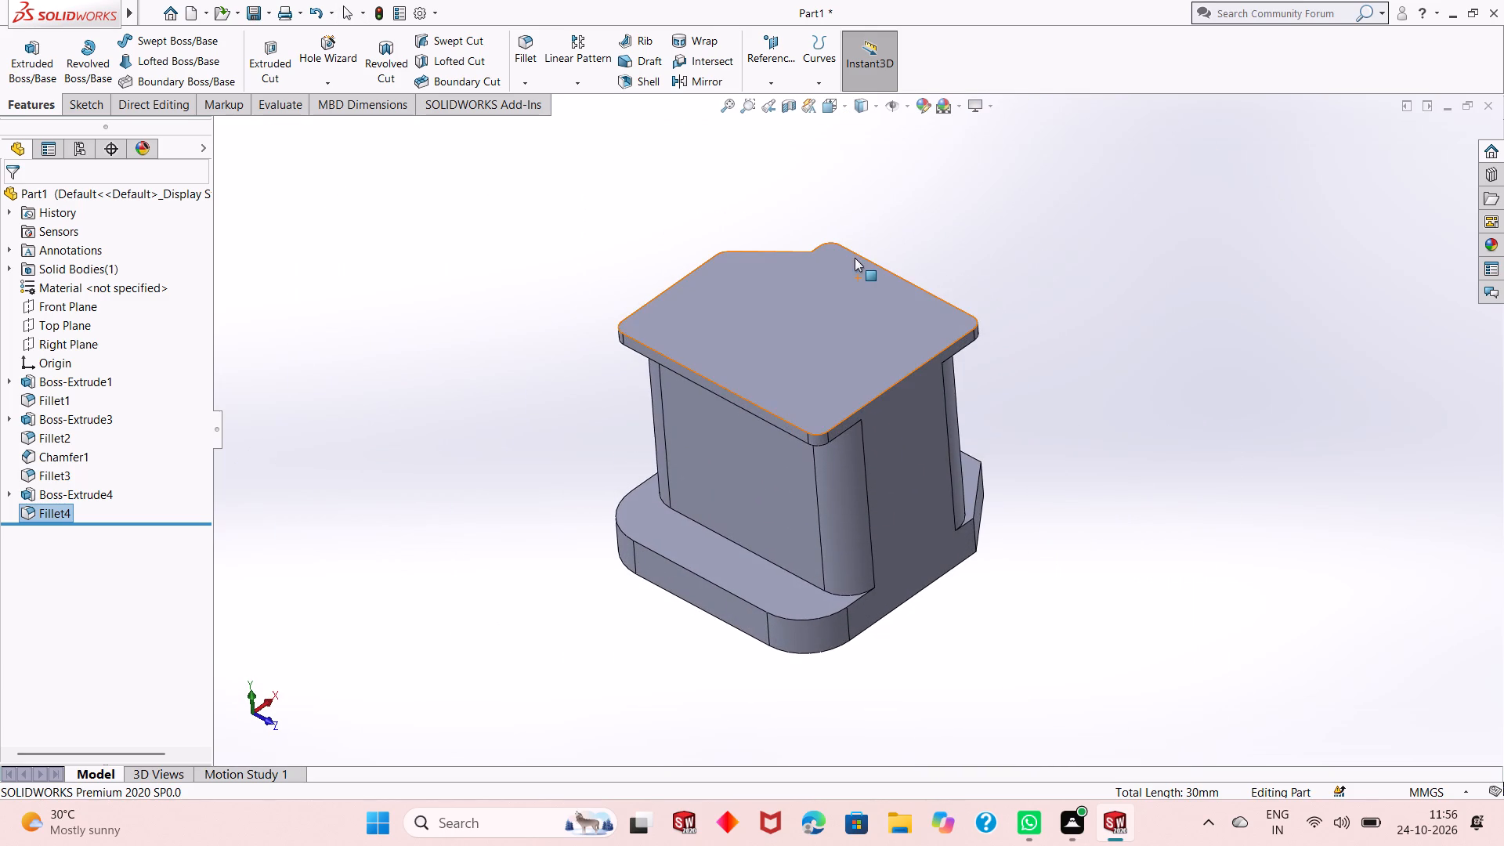
pyautogui.scroll(-1, 856, 290)
pyautogui.scroll(-1, 818, 349)
pyautogui.scroll(1, 818, 349)
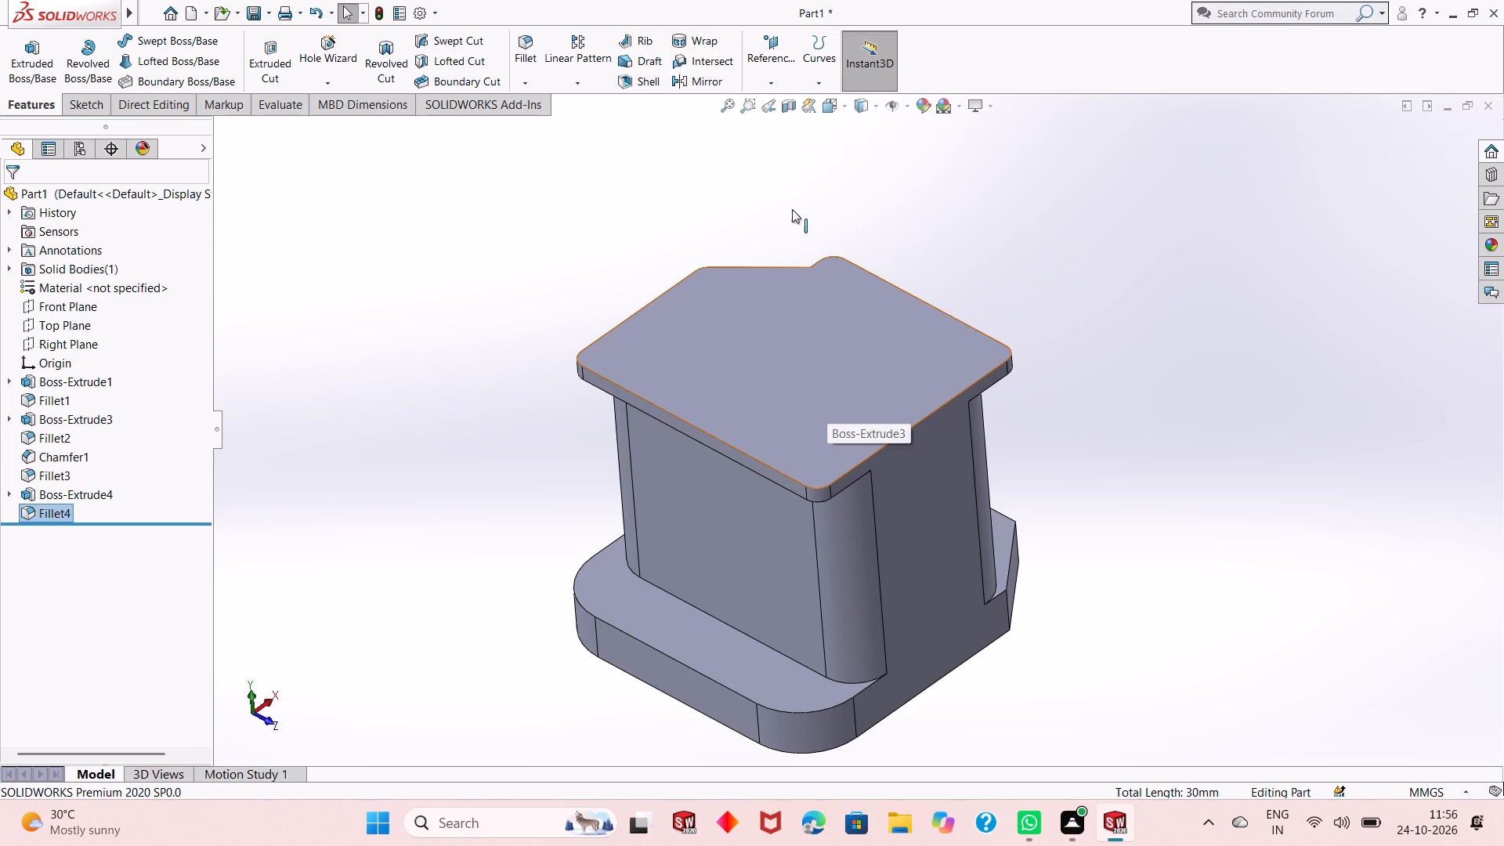
# Start a sketch on the top plate's upper face and offset its slanted edge inward by 15 mm.
pyautogui.click(801, 285)
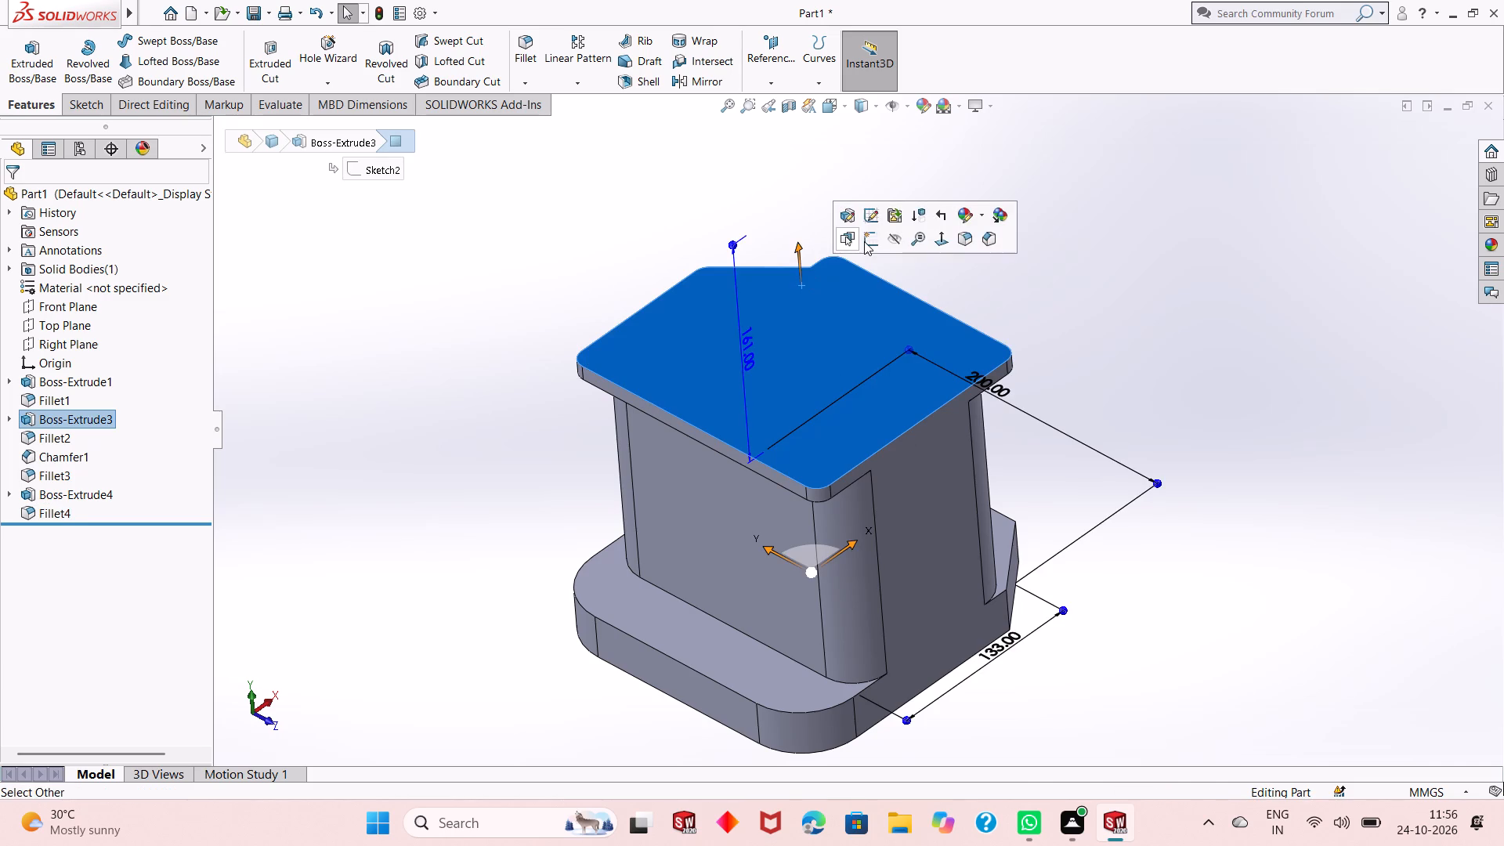
pyautogui.click(864, 241)
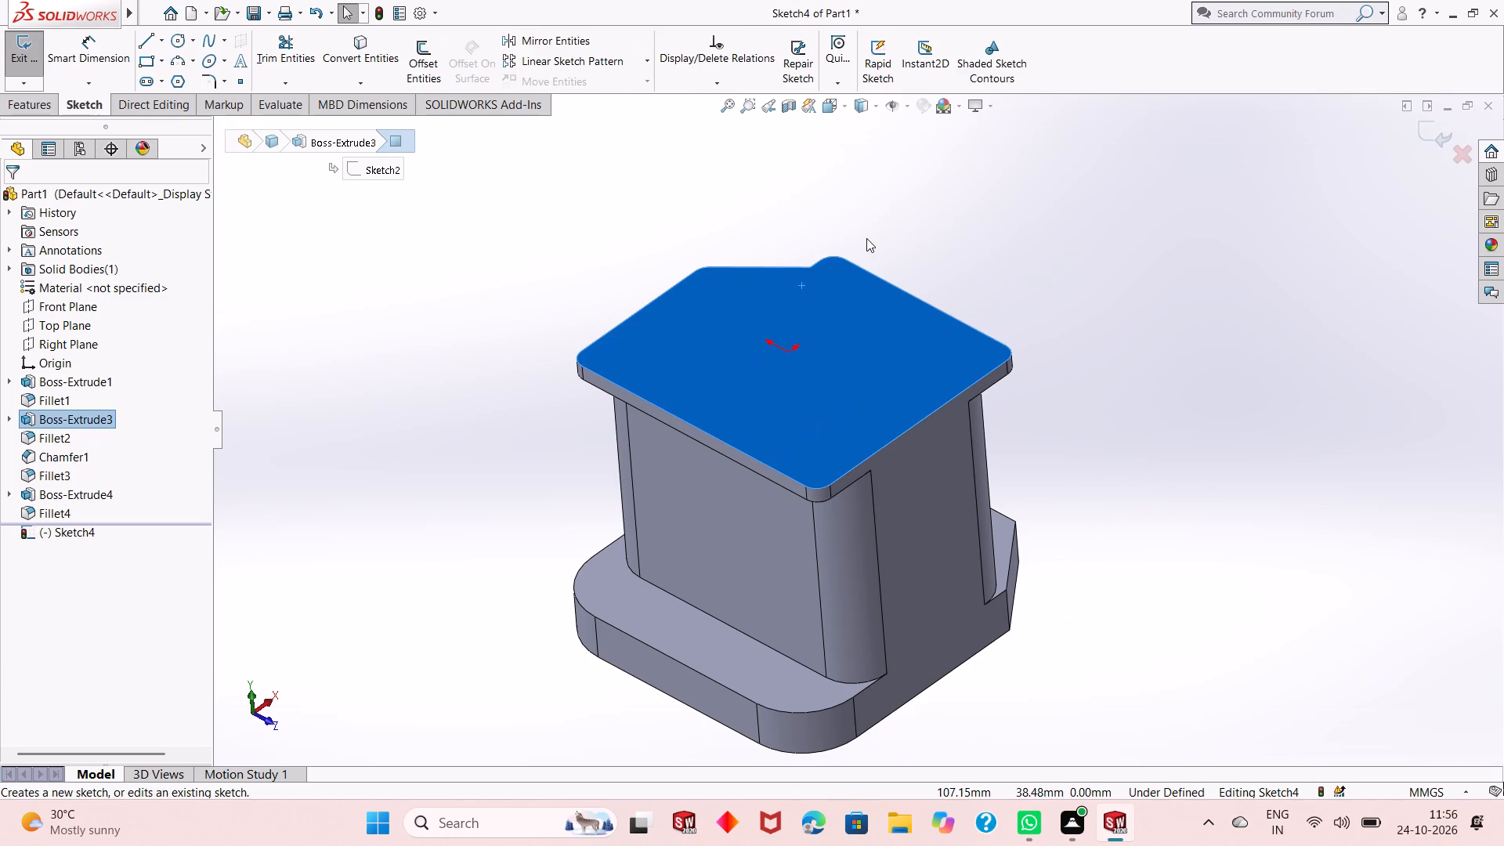
pyautogui.hotkey('ctrl', '8')
pyautogui.press('Escape')
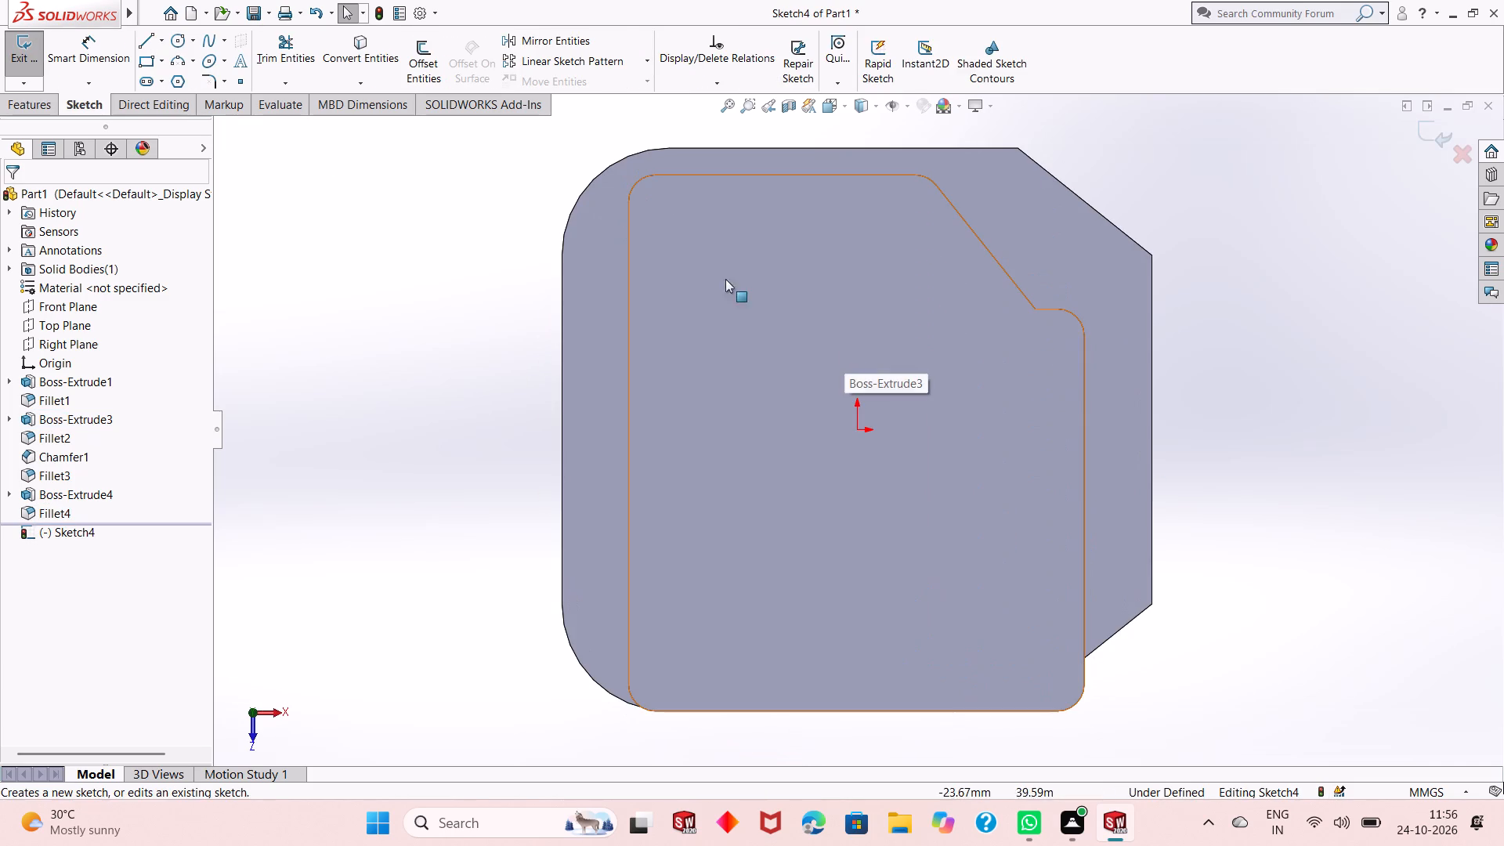
pyautogui.click(428, 70)
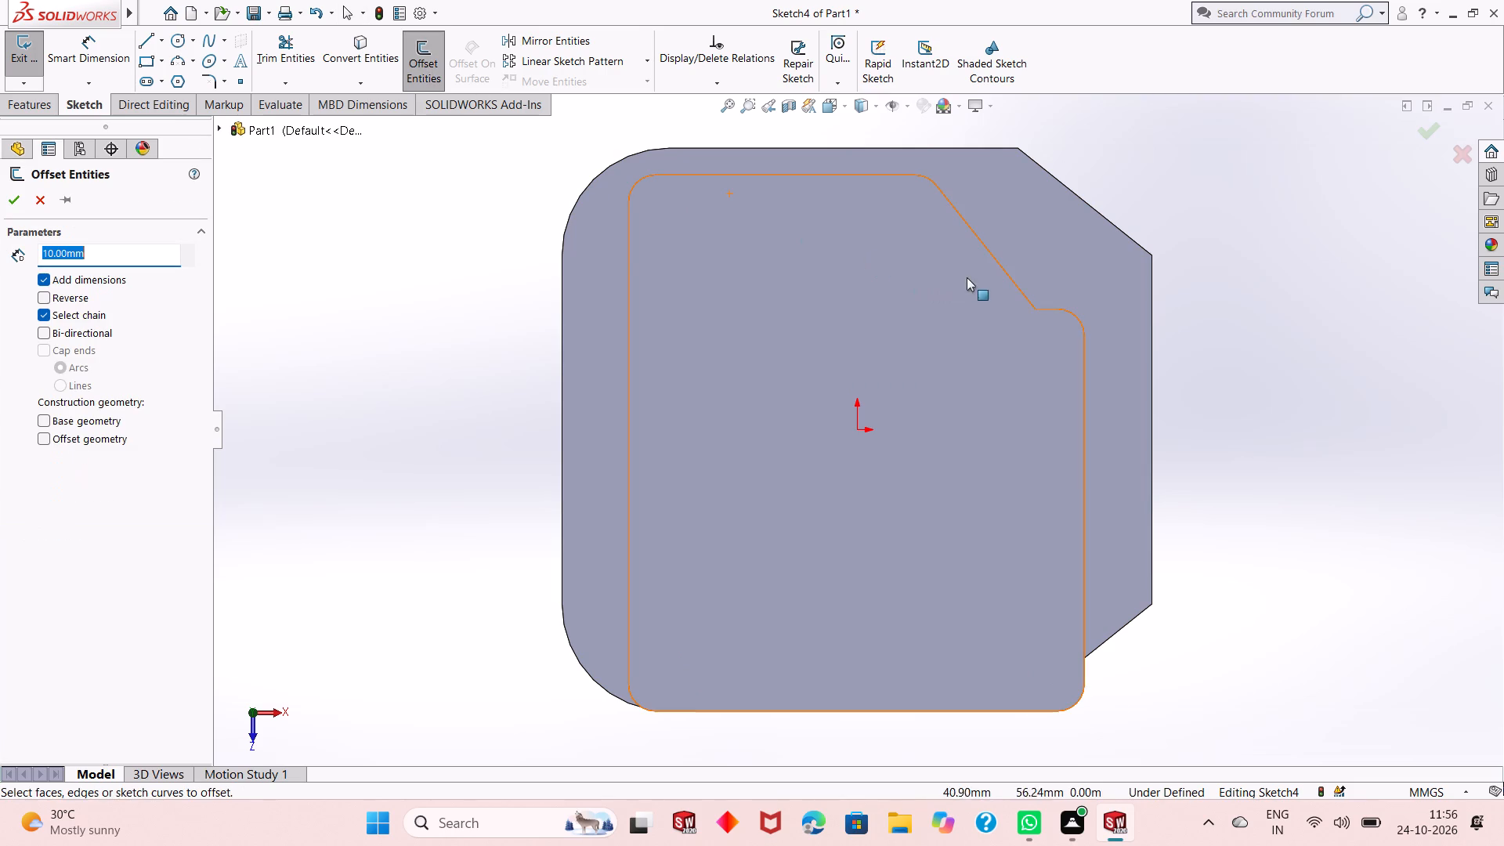
pyautogui.click(987, 249)
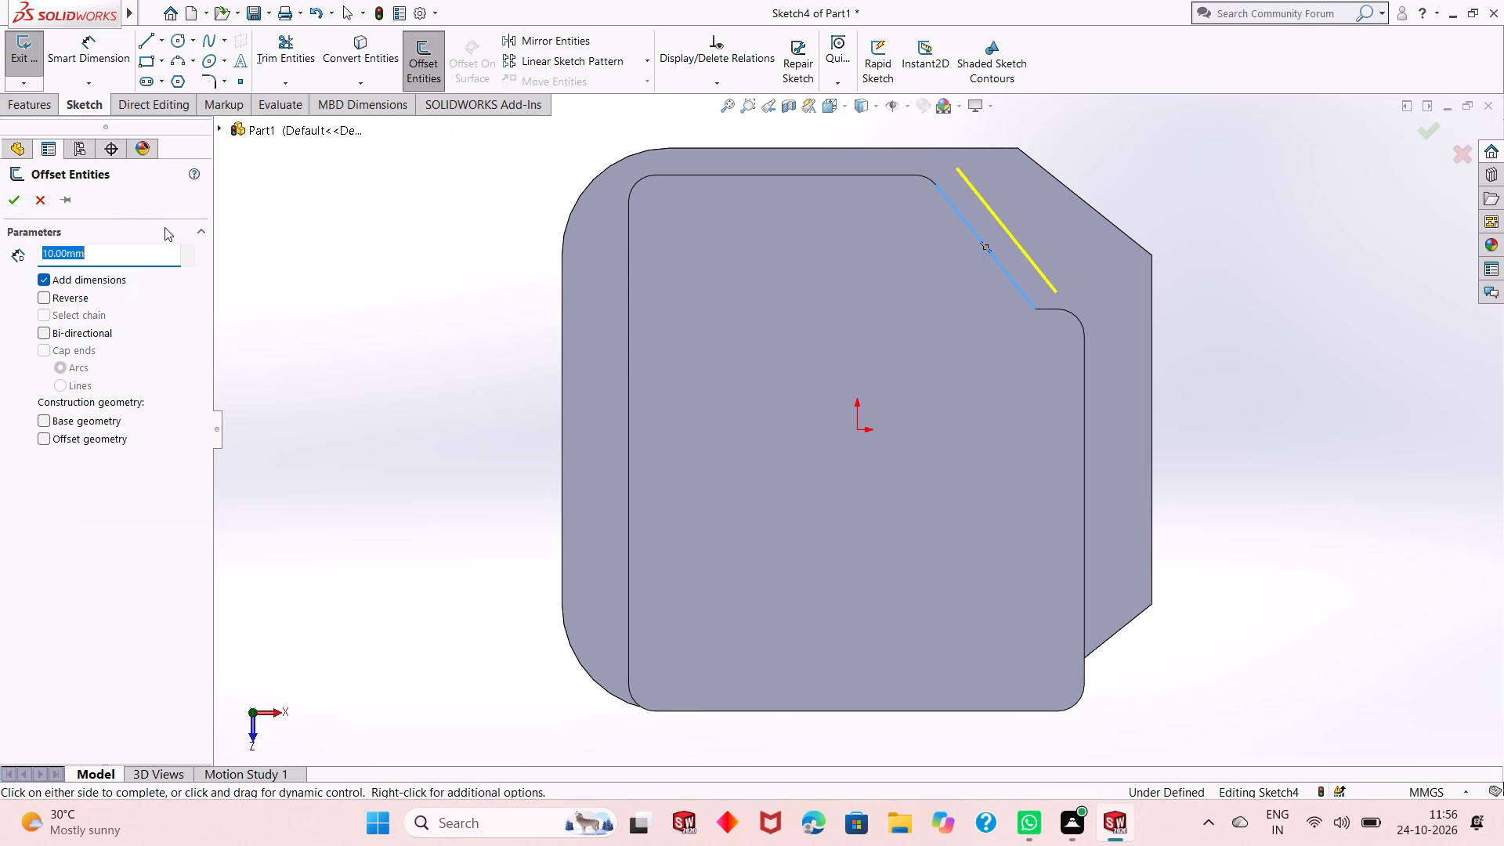
pyautogui.click(42, 303)
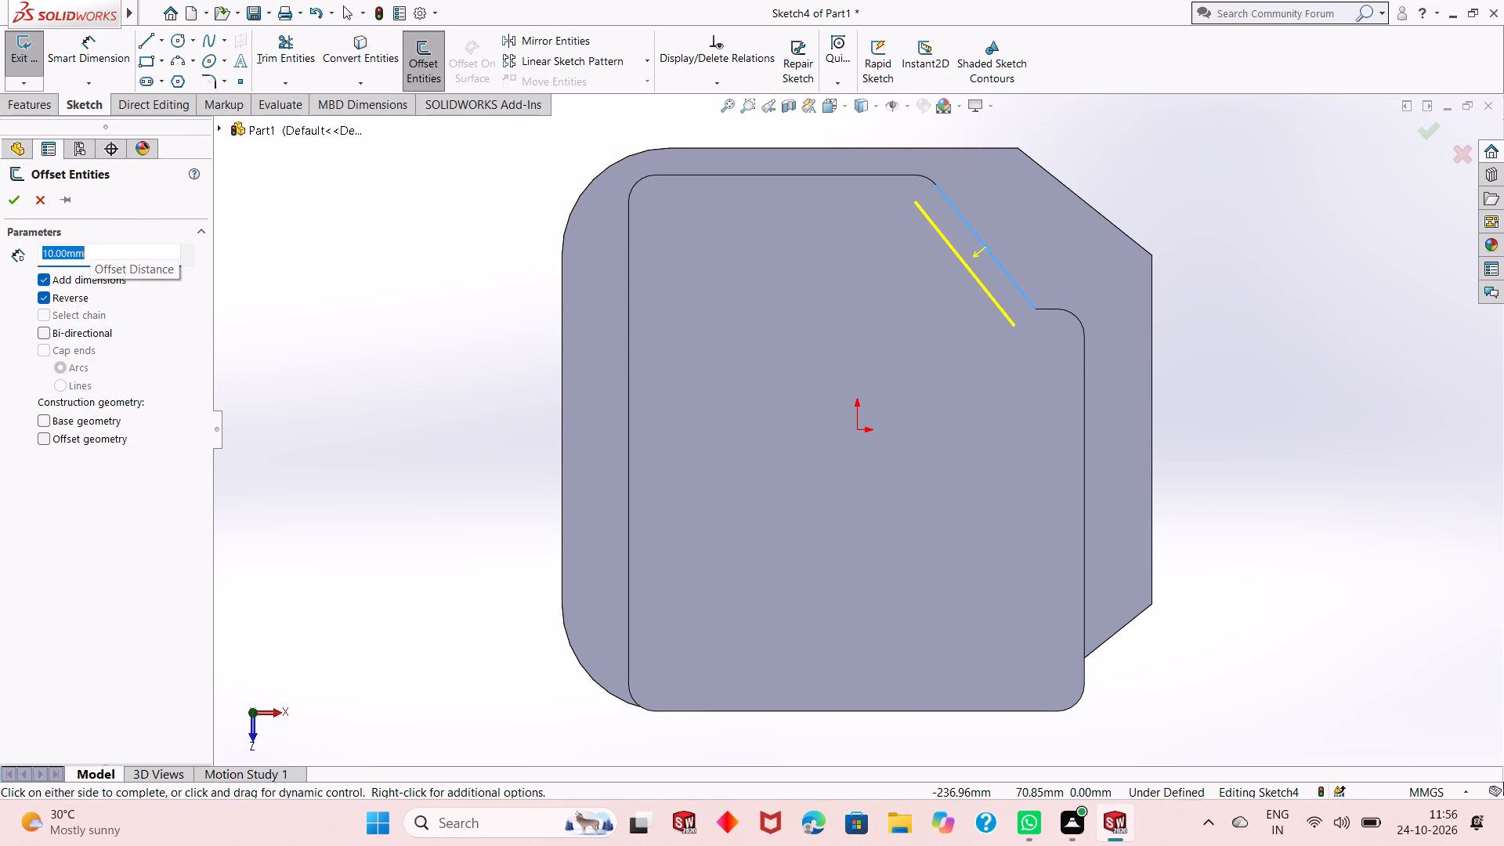
pyautogui.press('4')
pyautogui.press('BackSpace')
pyautogui.write('15')
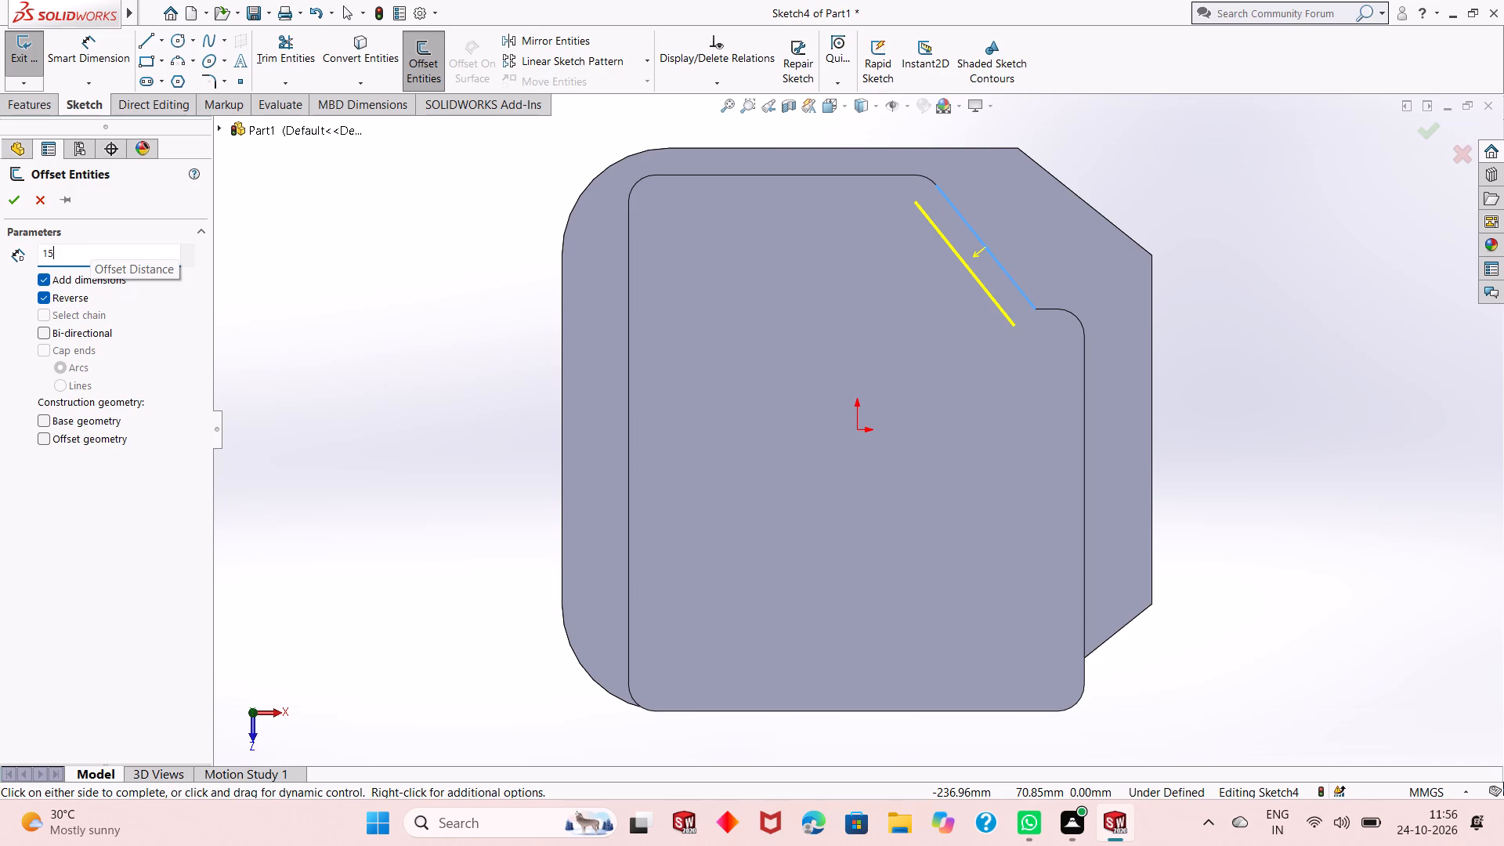
pyautogui.press('Return')
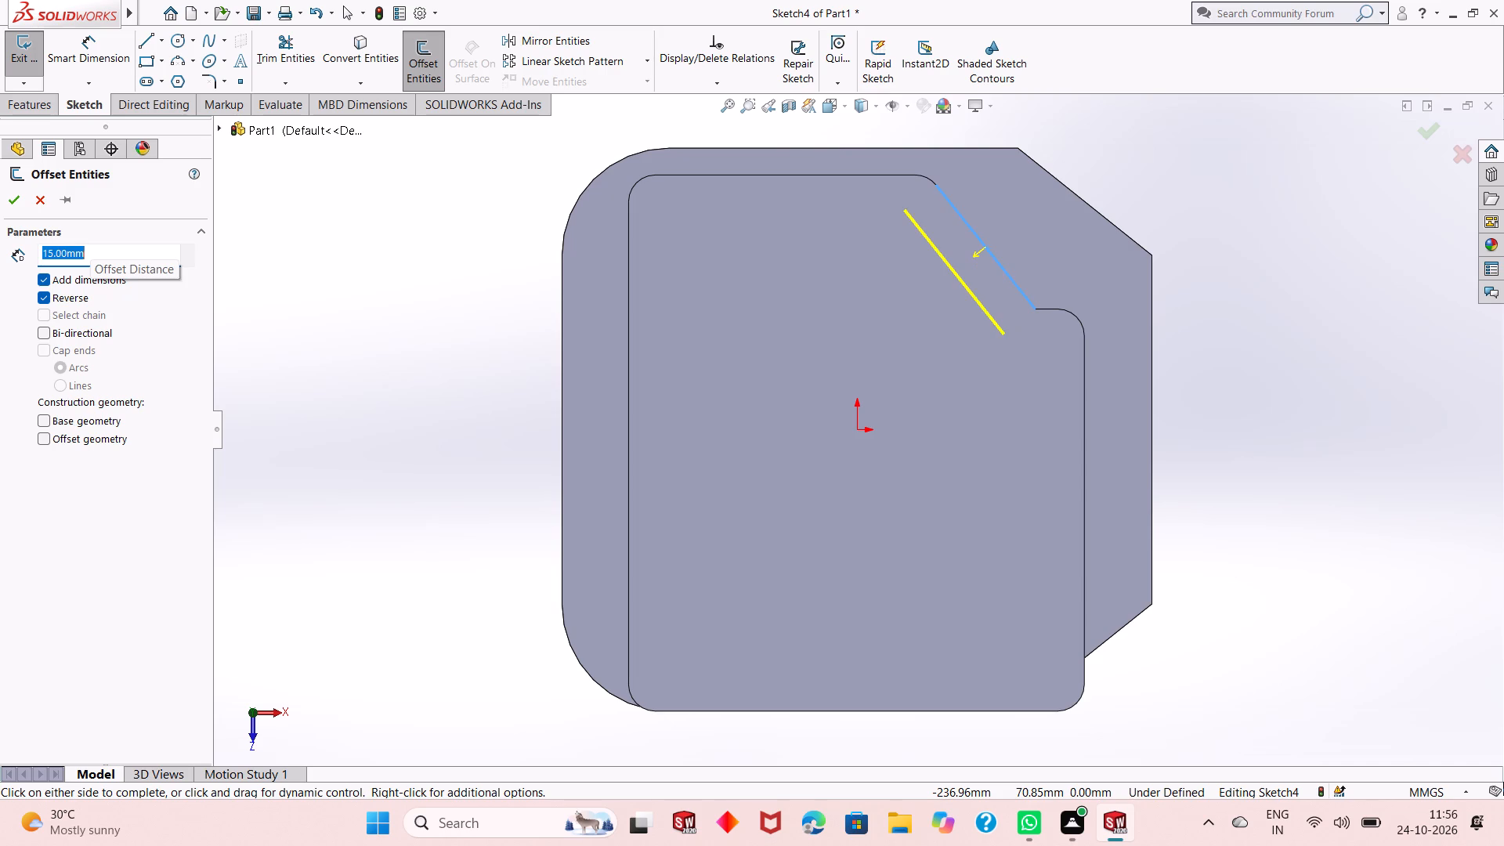
pyautogui.click(15, 207)
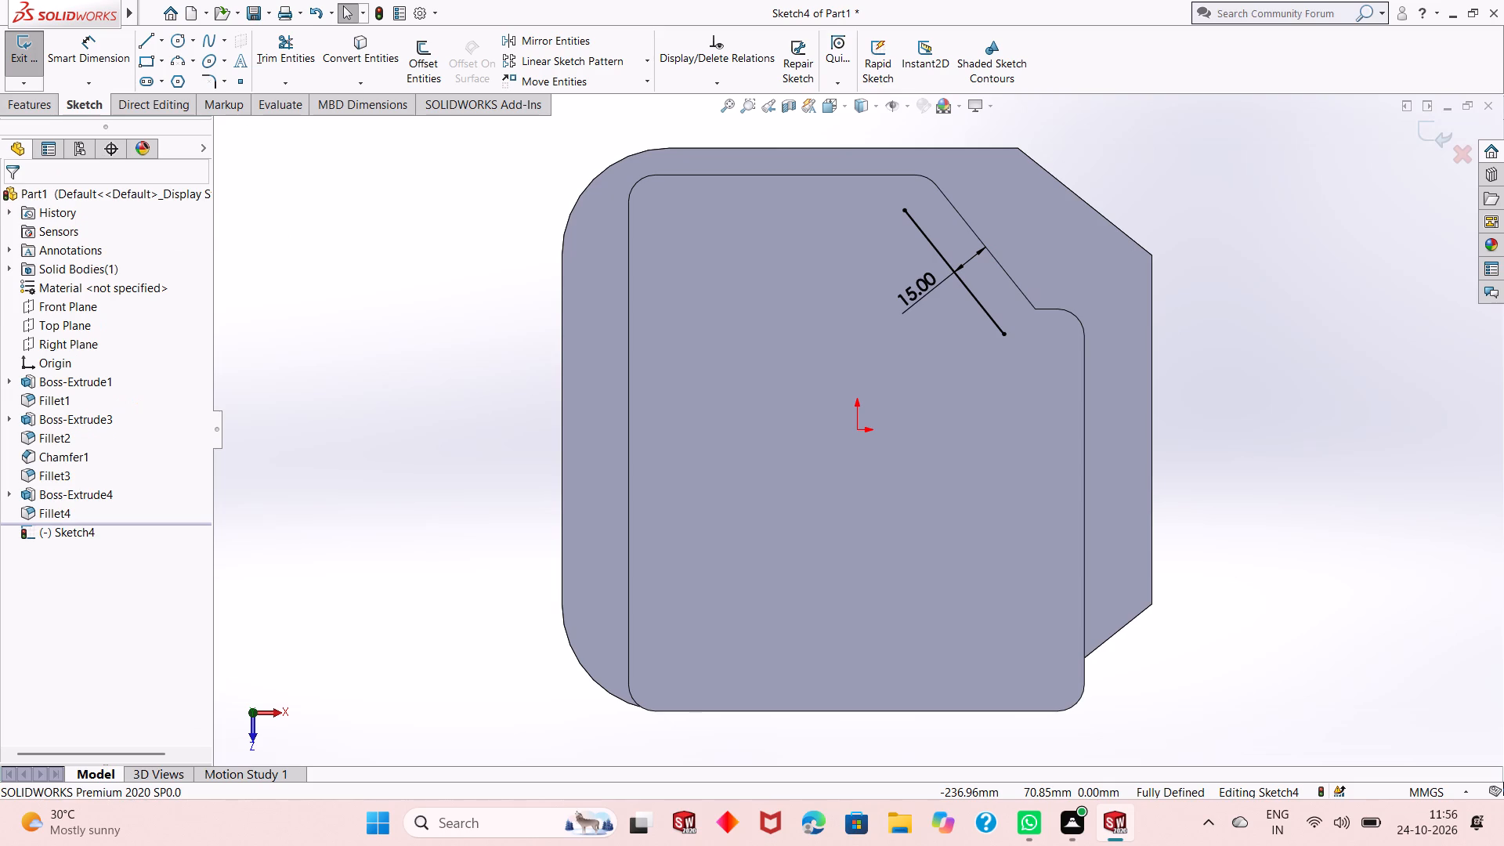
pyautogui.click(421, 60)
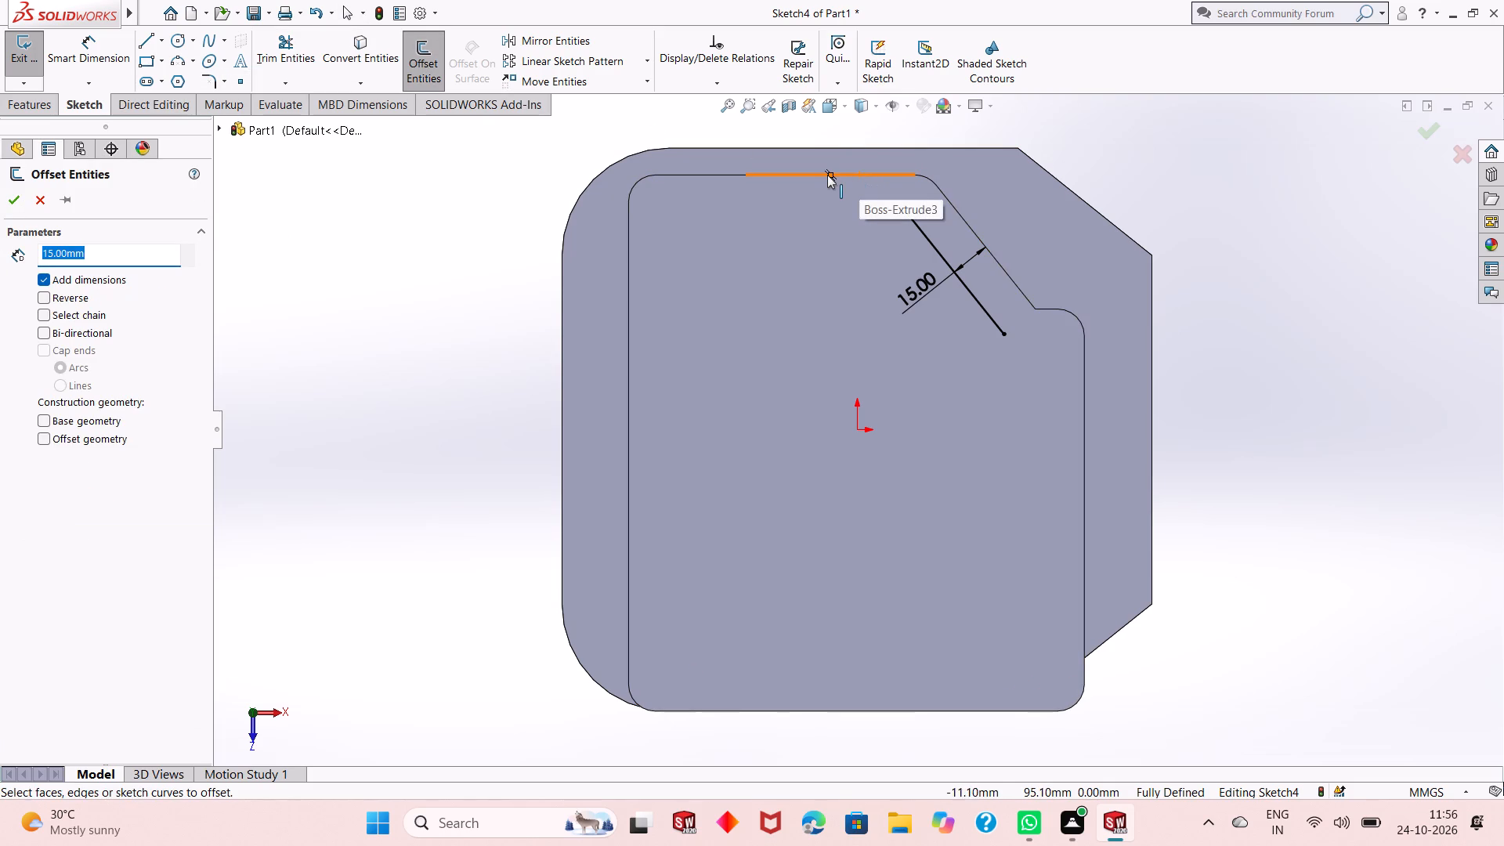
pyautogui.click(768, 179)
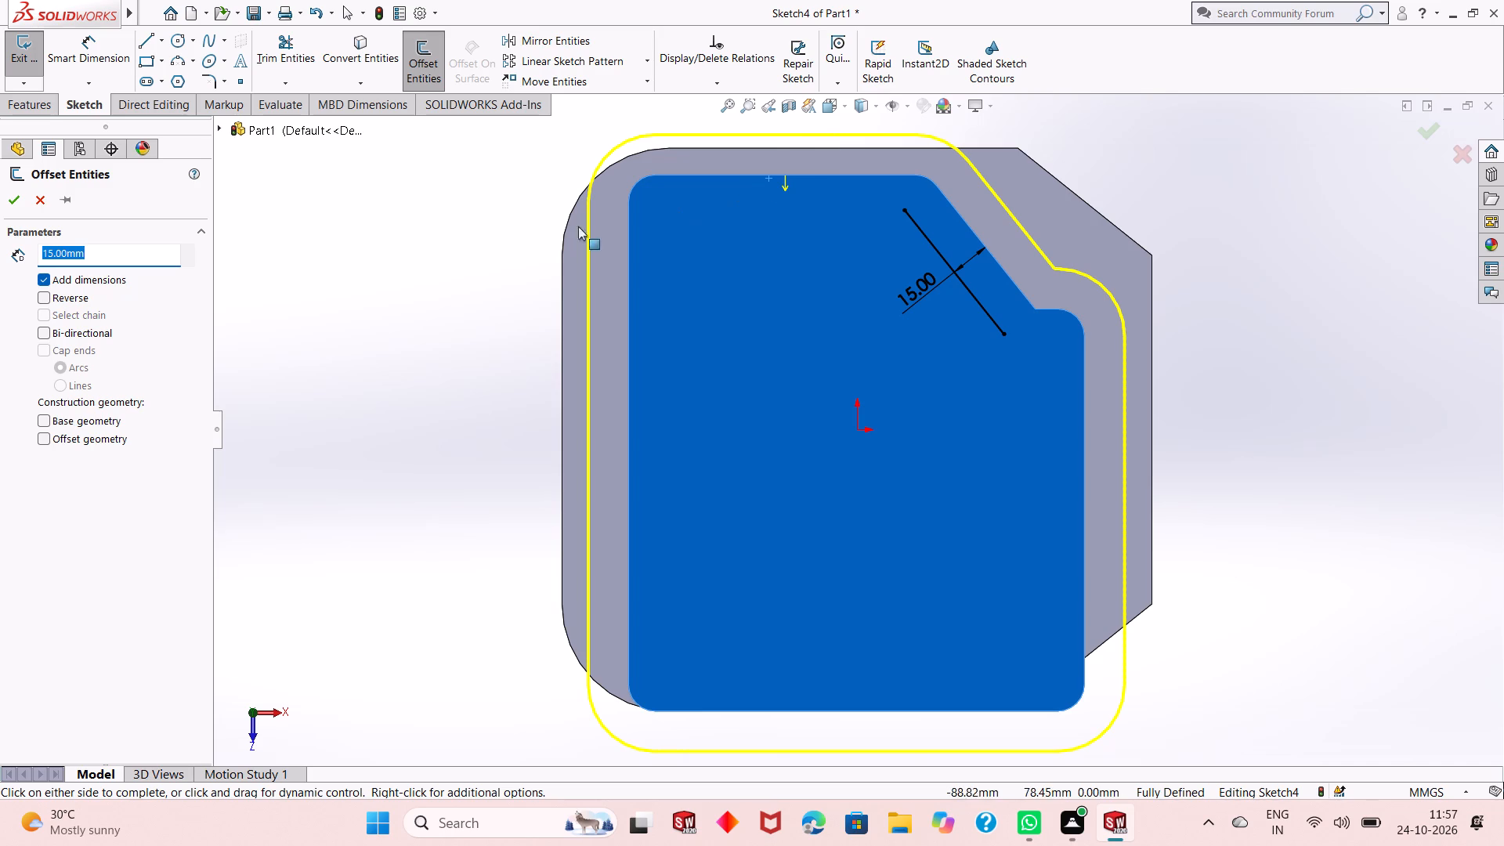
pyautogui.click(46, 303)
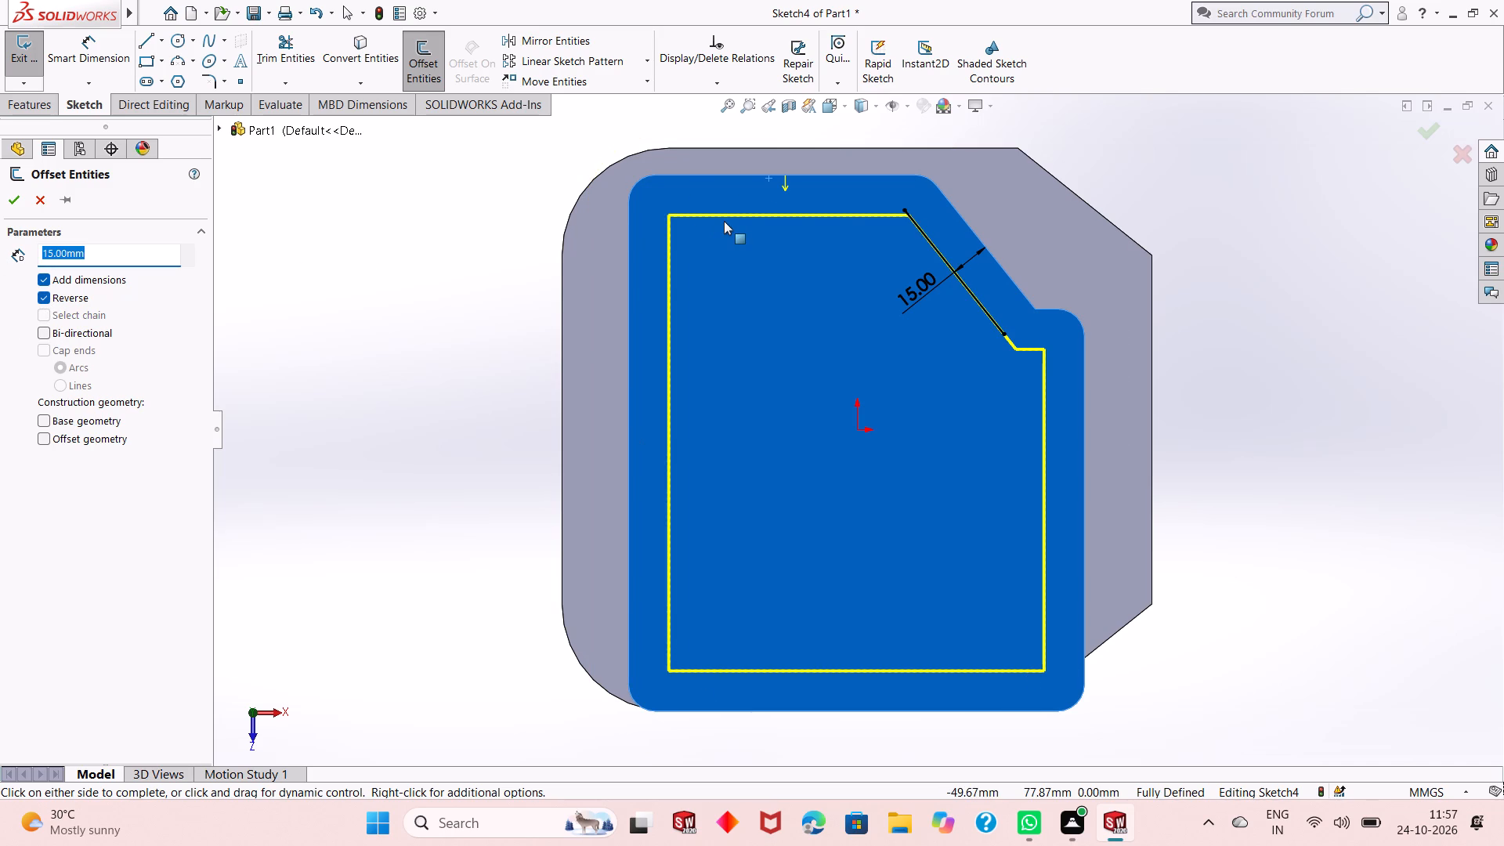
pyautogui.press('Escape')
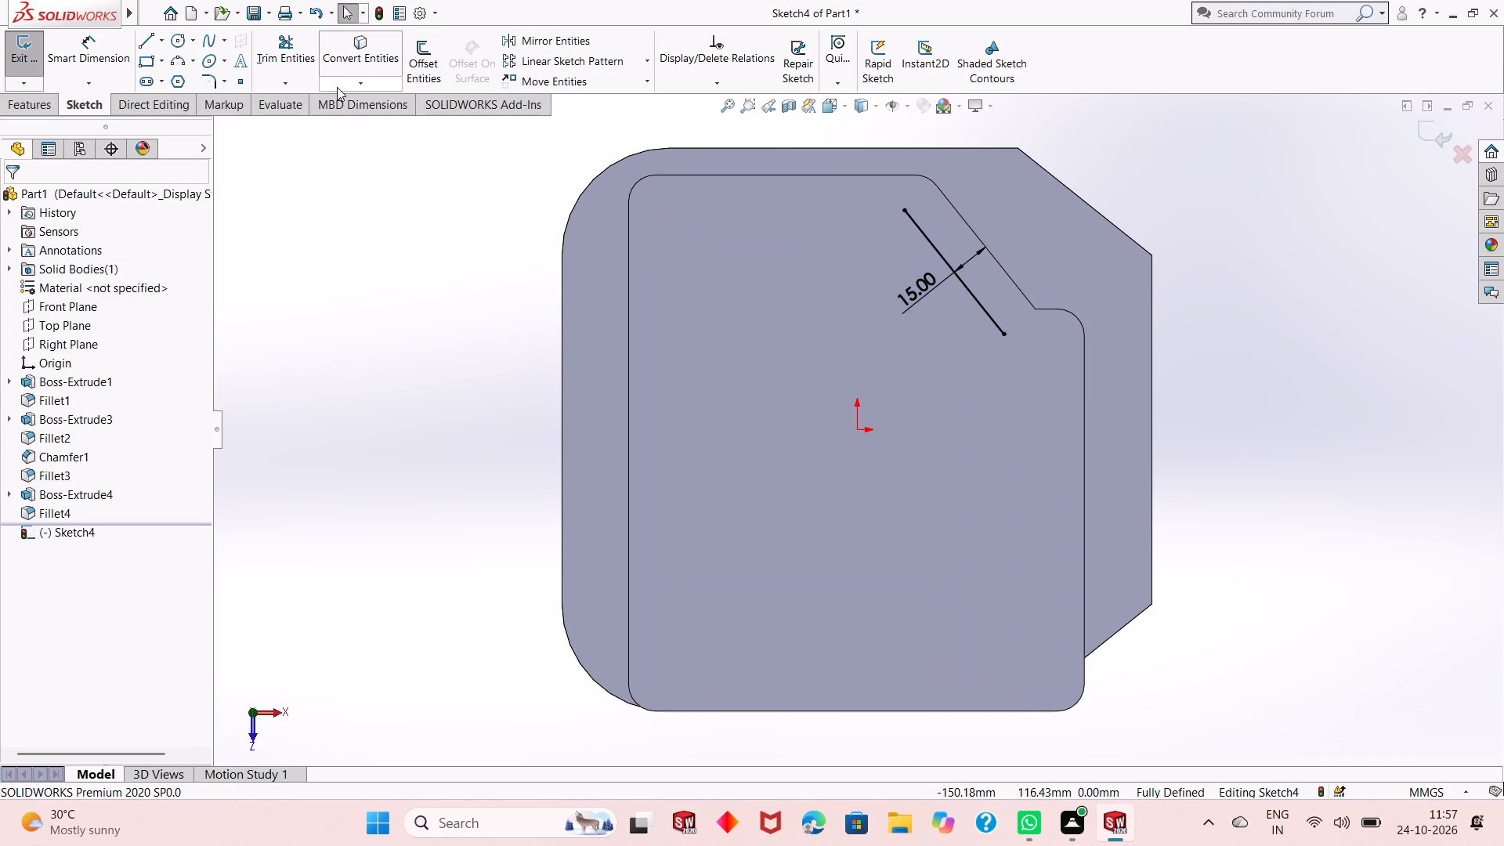
# Offset the top plate's short horizontal edge, adjoining the slanted edge, inward by 16 mm with a dimension.
pyautogui.click(425, 60)
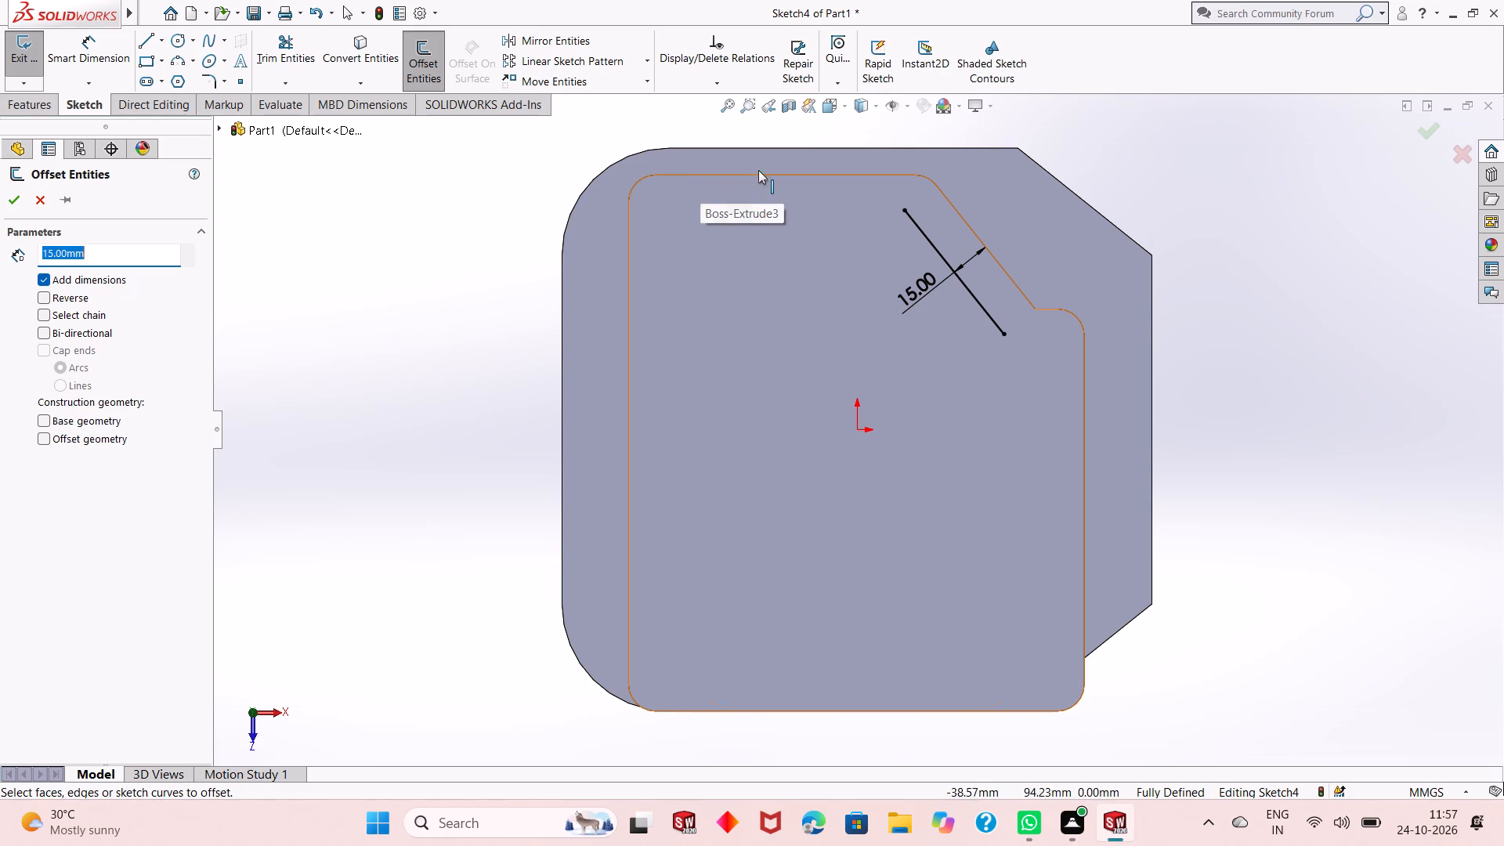
pyautogui.click(808, 175)
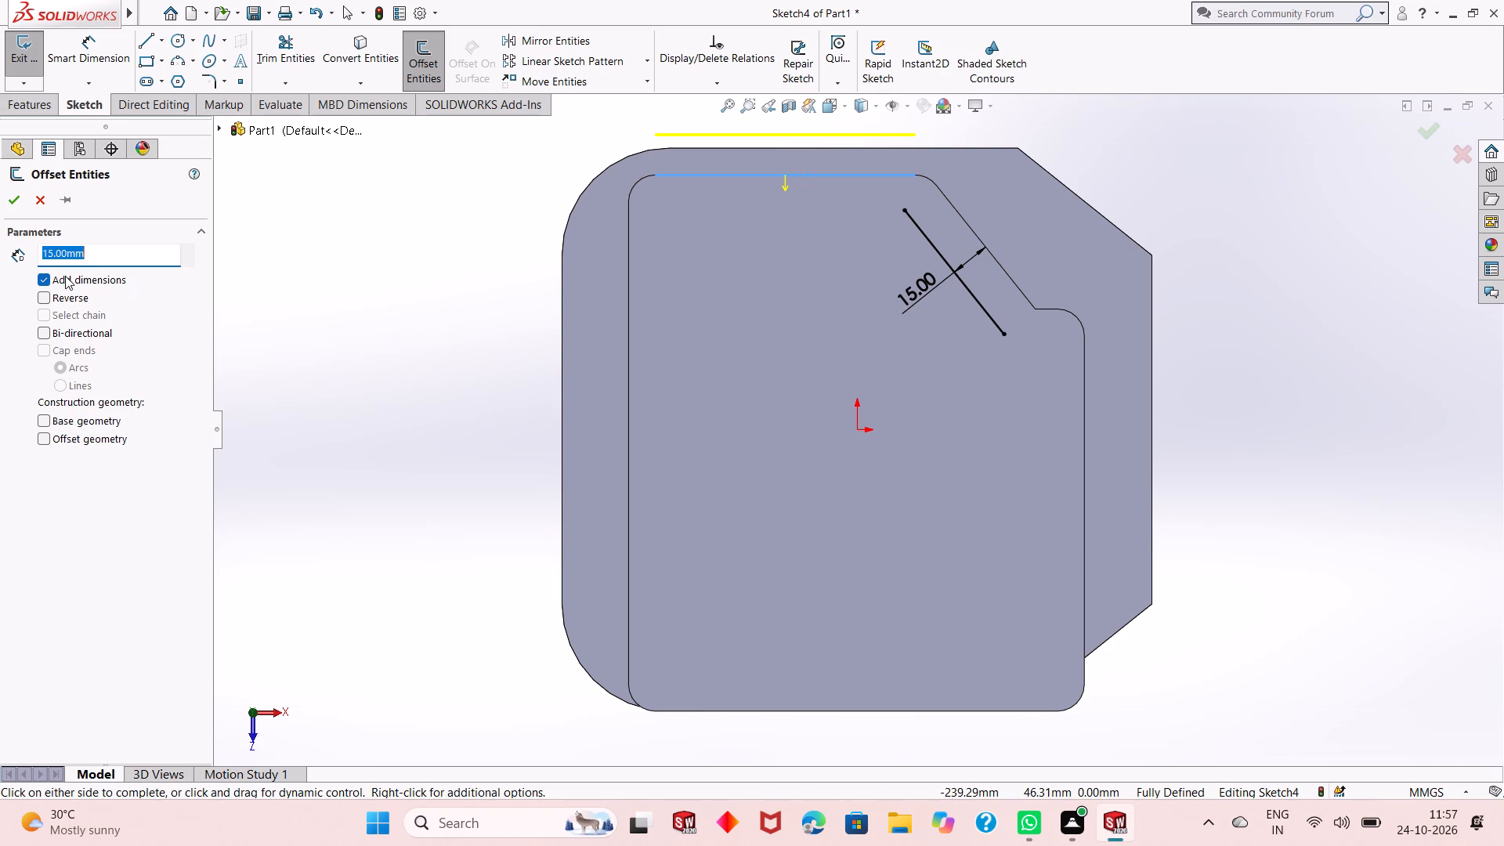
pyautogui.click(63, 298)
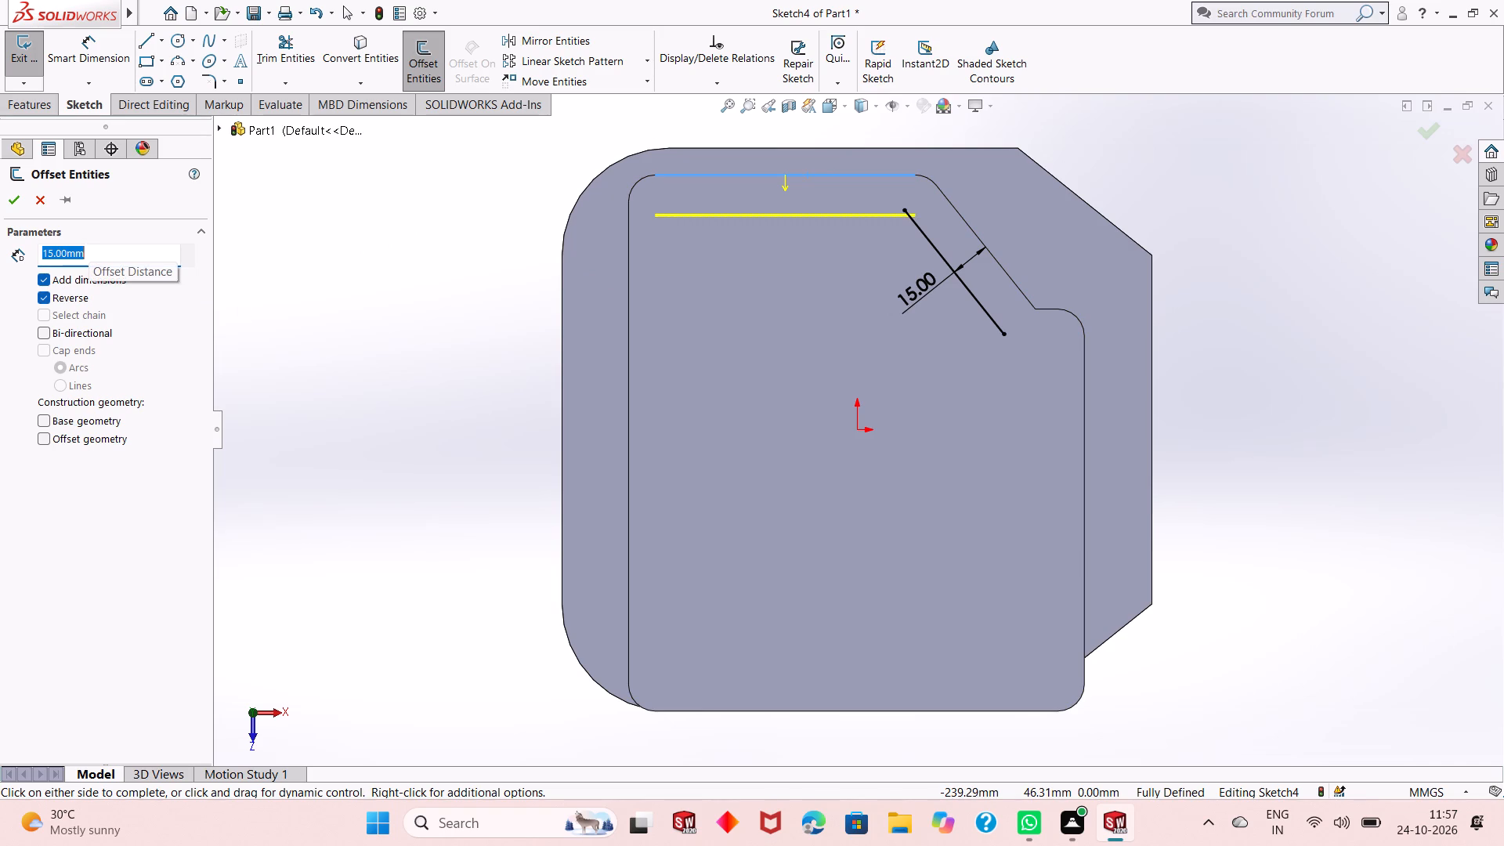
pyautogui.write('16')
pyautogui.press('Return')
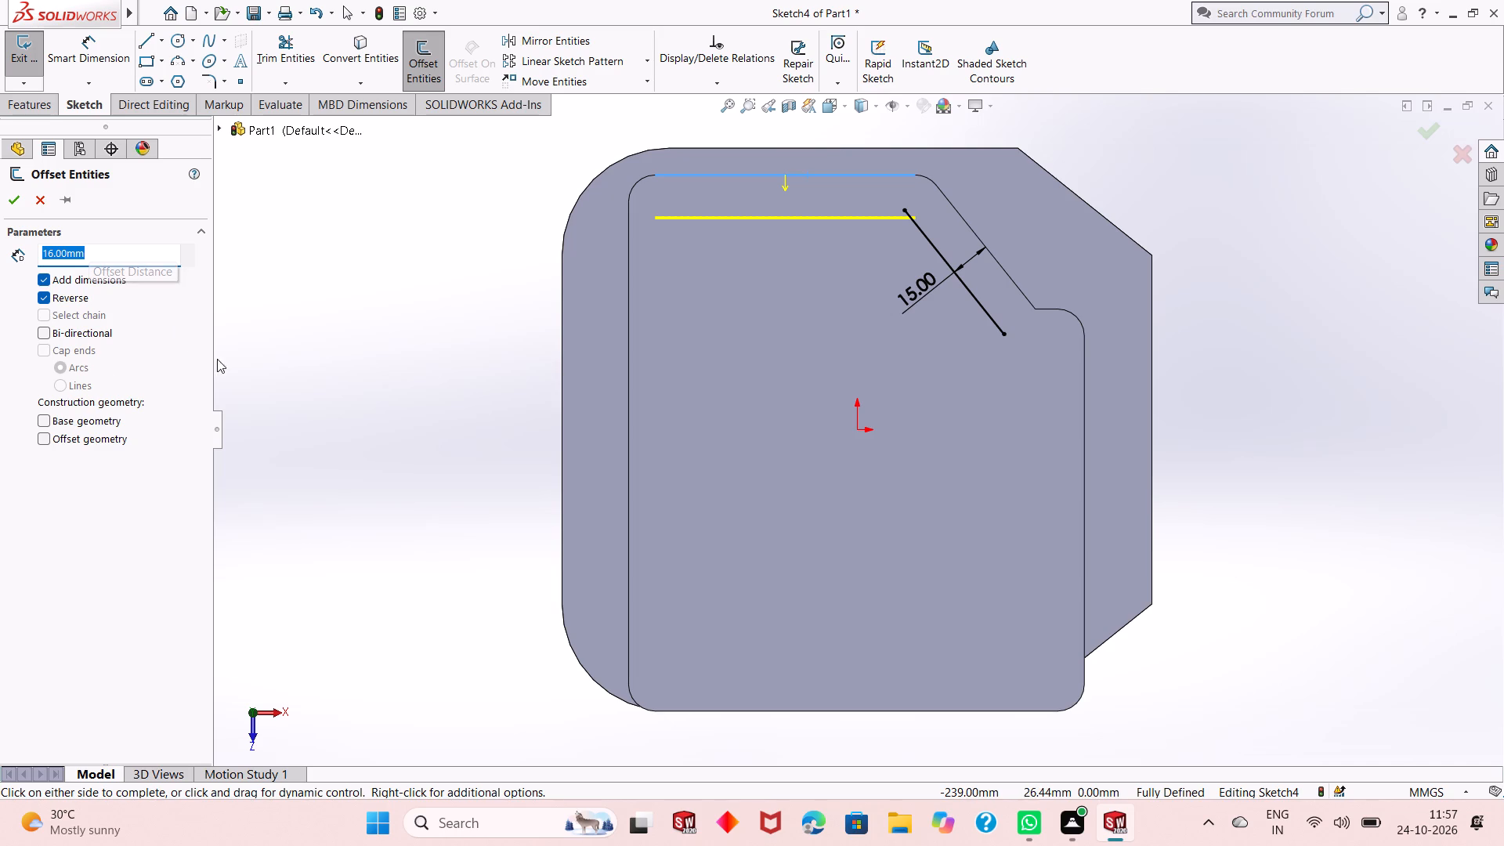
pyautogui.click(18, 208)
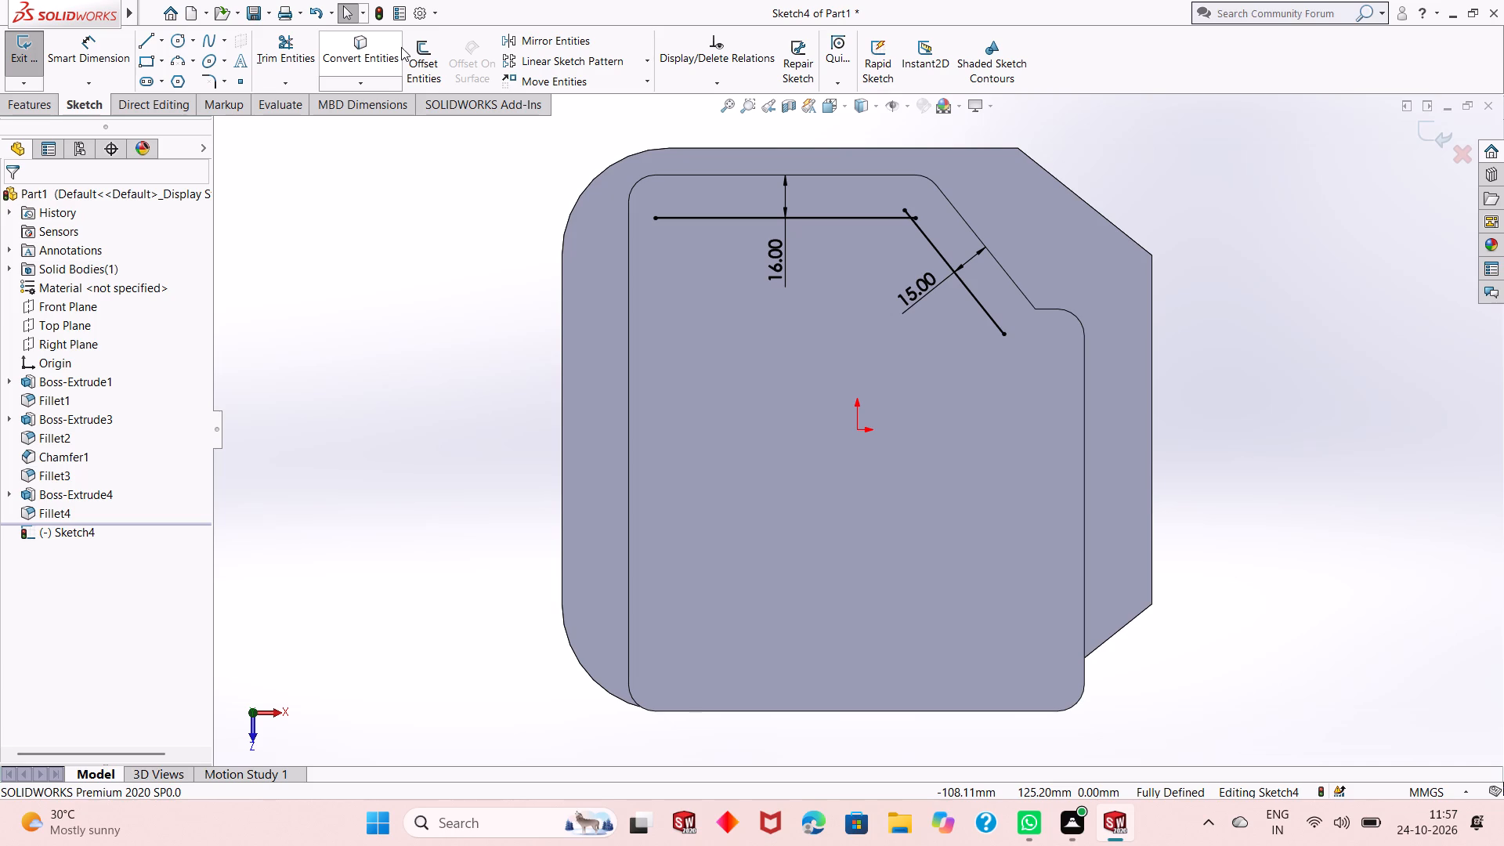
# Offset the top plate's long left vertical edge inward by 30 mm with a dimension.
pyautogui.click(426, 59)
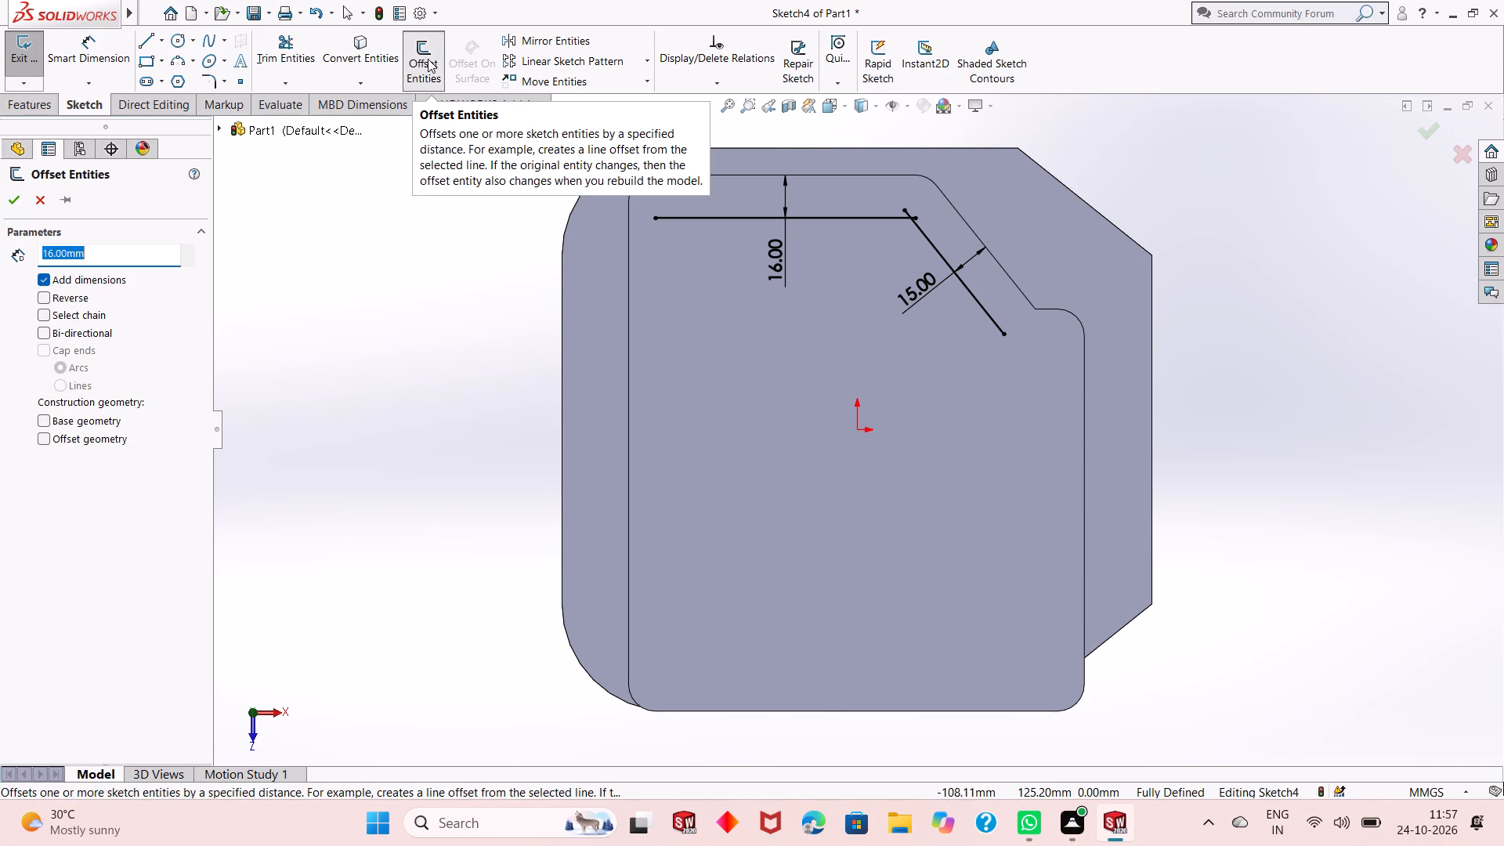
pyautogui.click(629, 358)
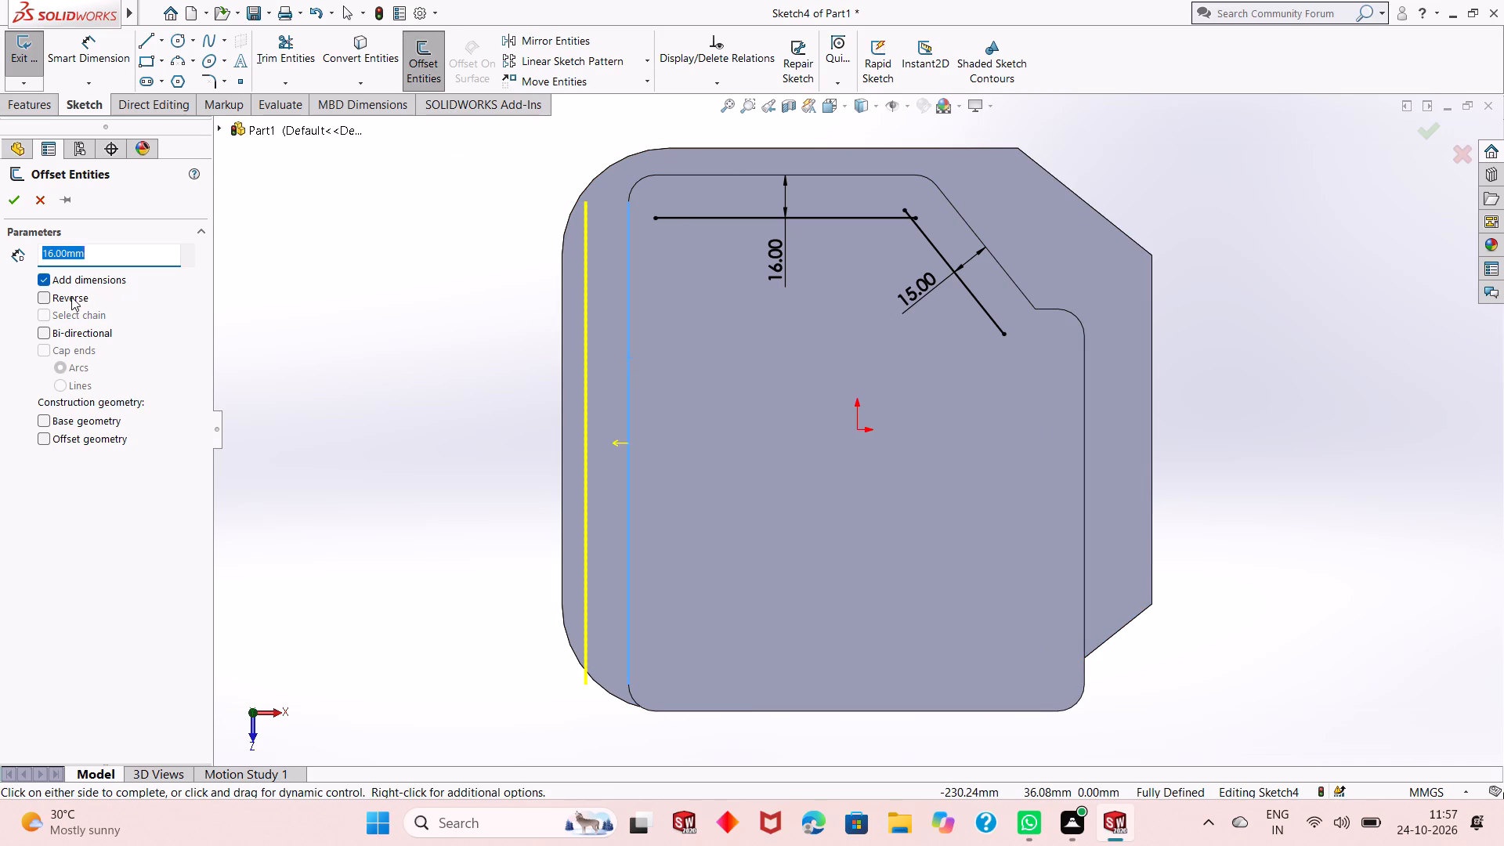
pyautogui.click(71, 297)
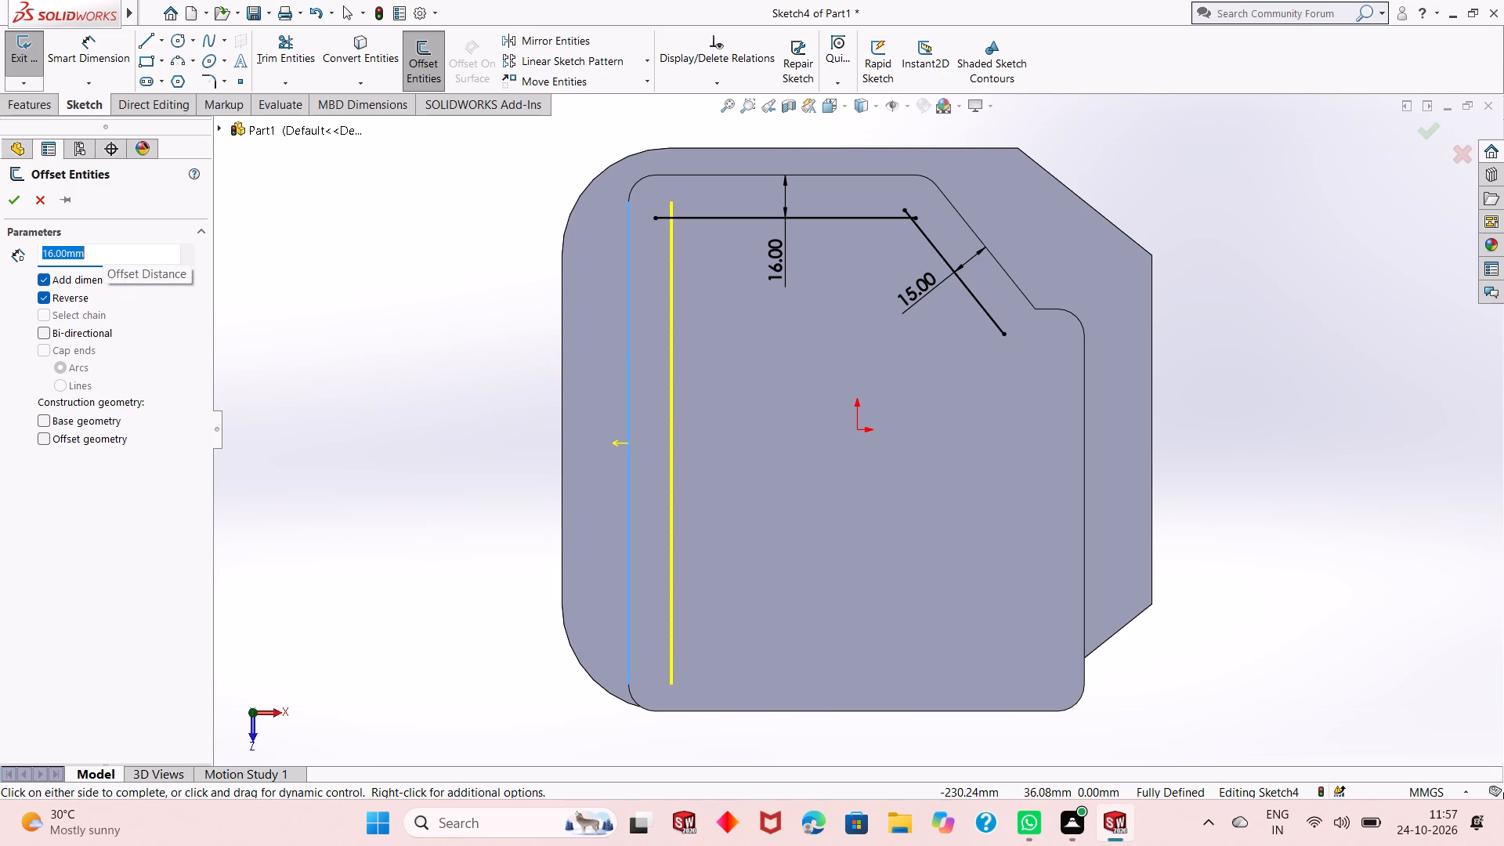
pyautogui.write('30')
pyautogui.press('Return')
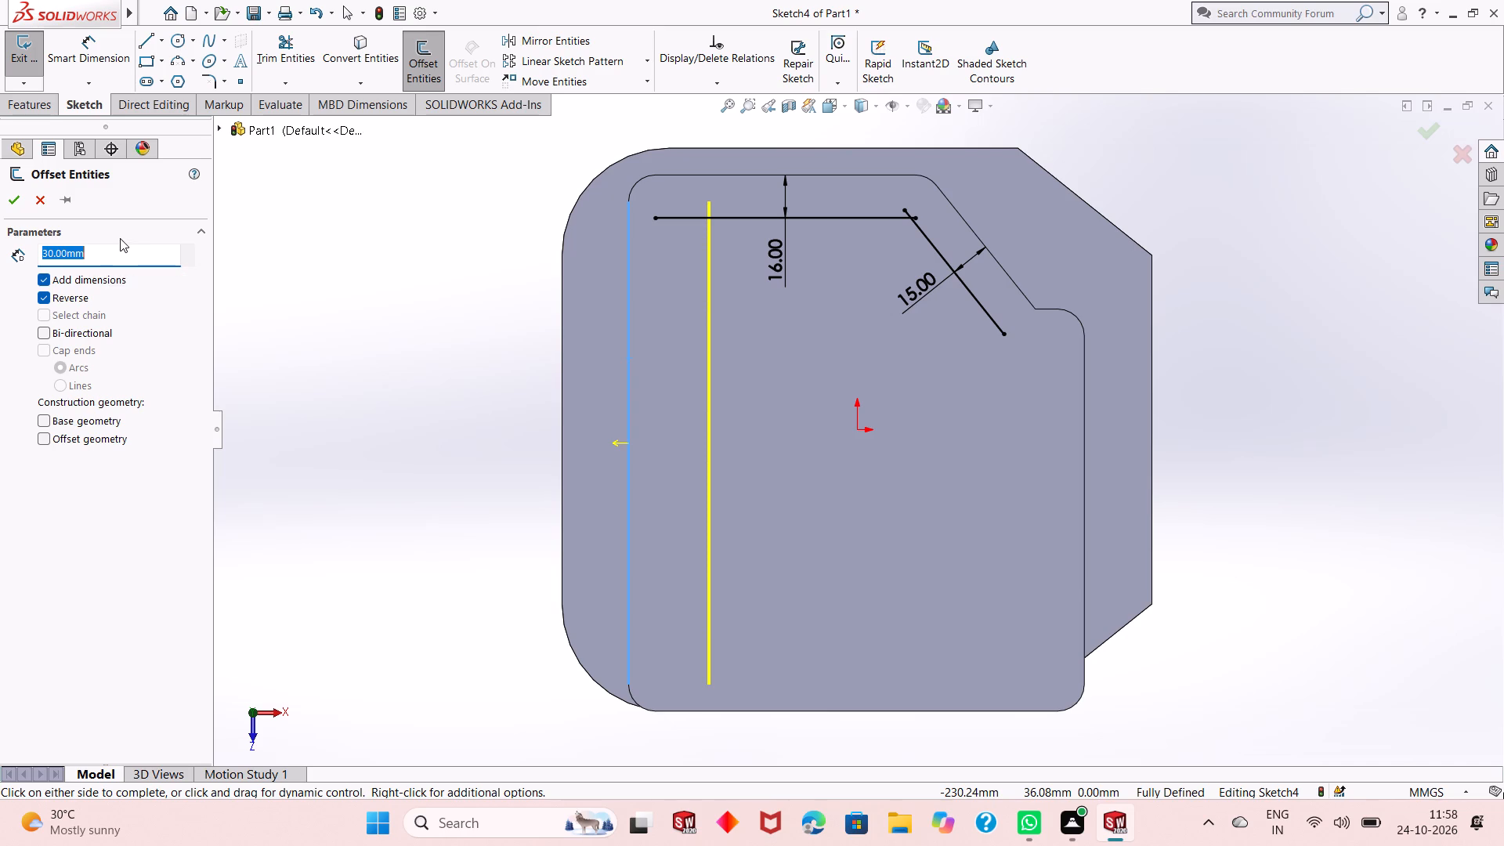
pyautogui.click(16, 208)
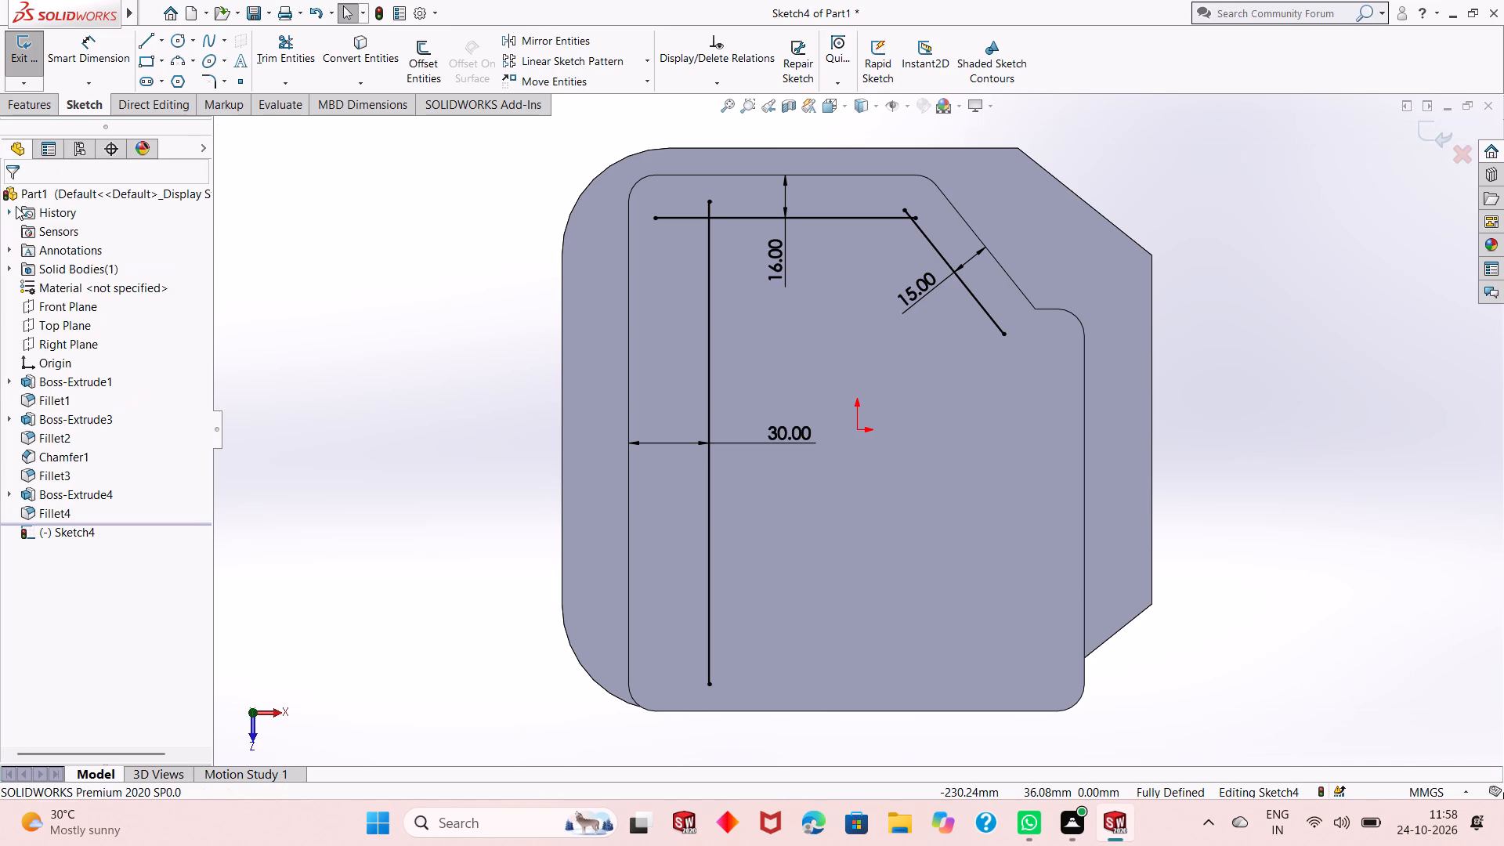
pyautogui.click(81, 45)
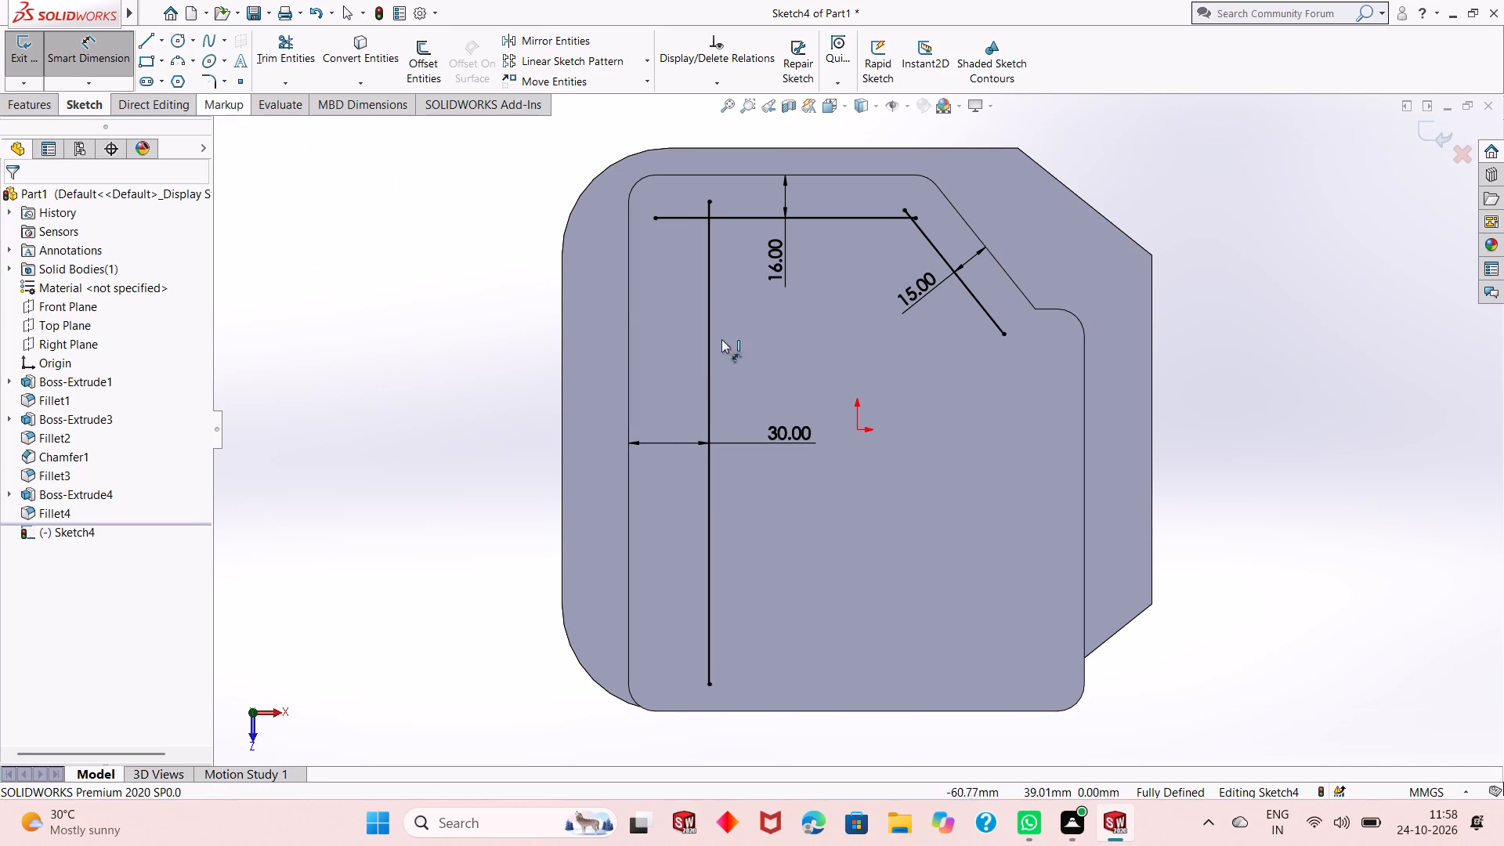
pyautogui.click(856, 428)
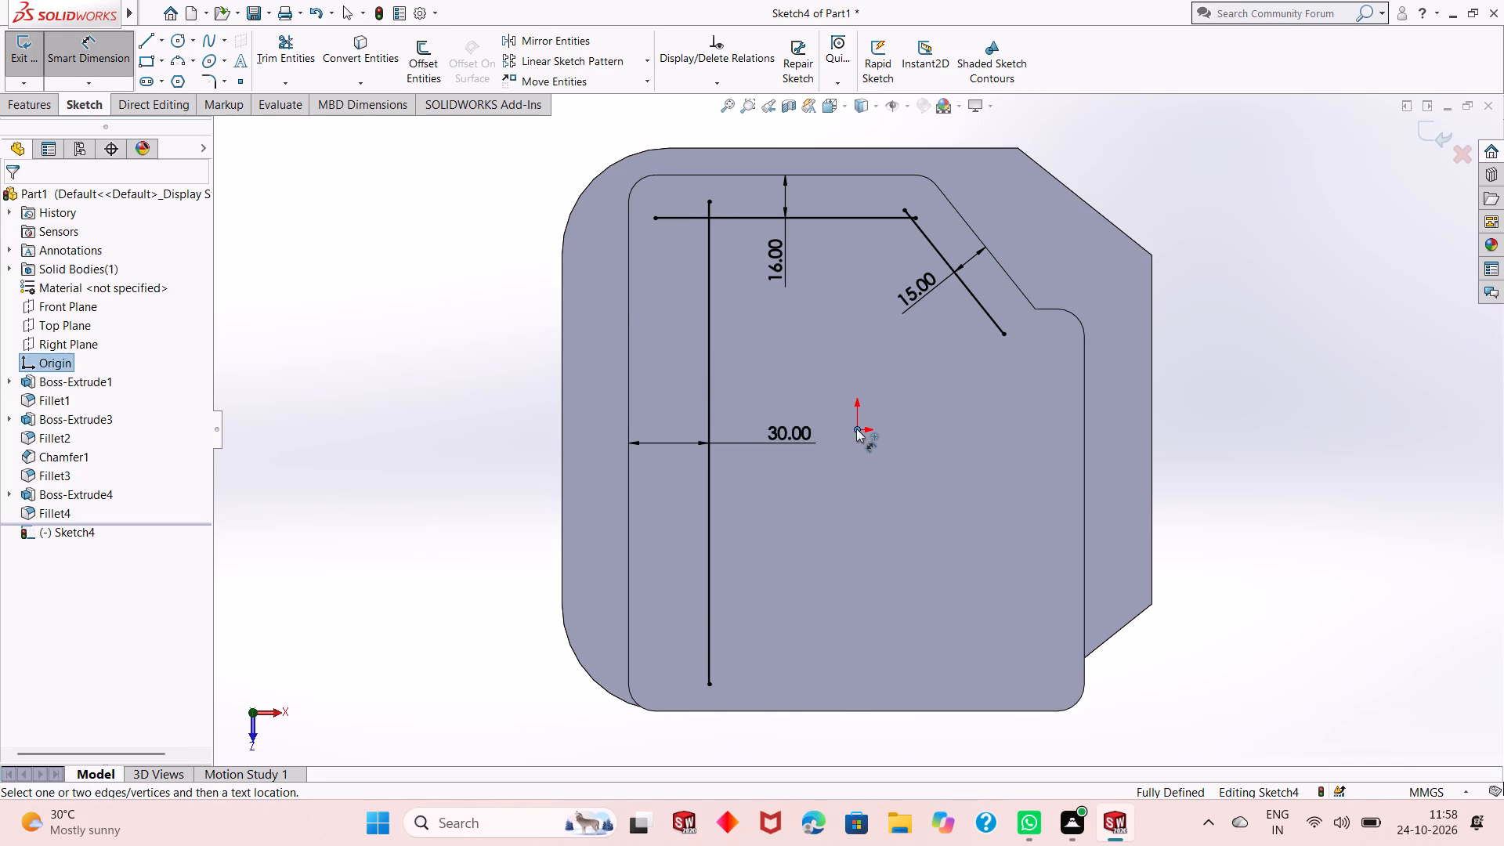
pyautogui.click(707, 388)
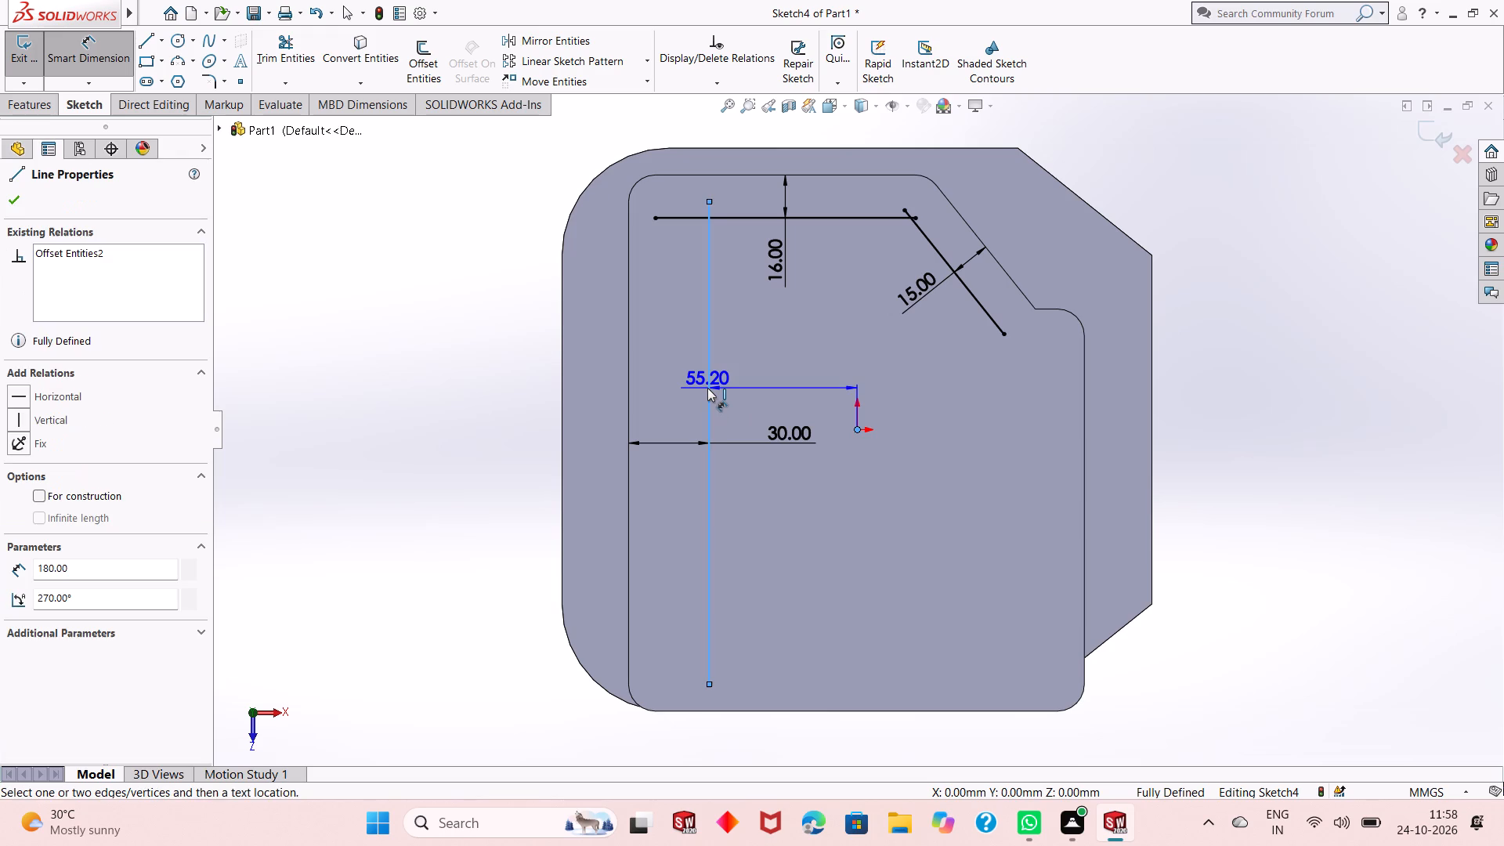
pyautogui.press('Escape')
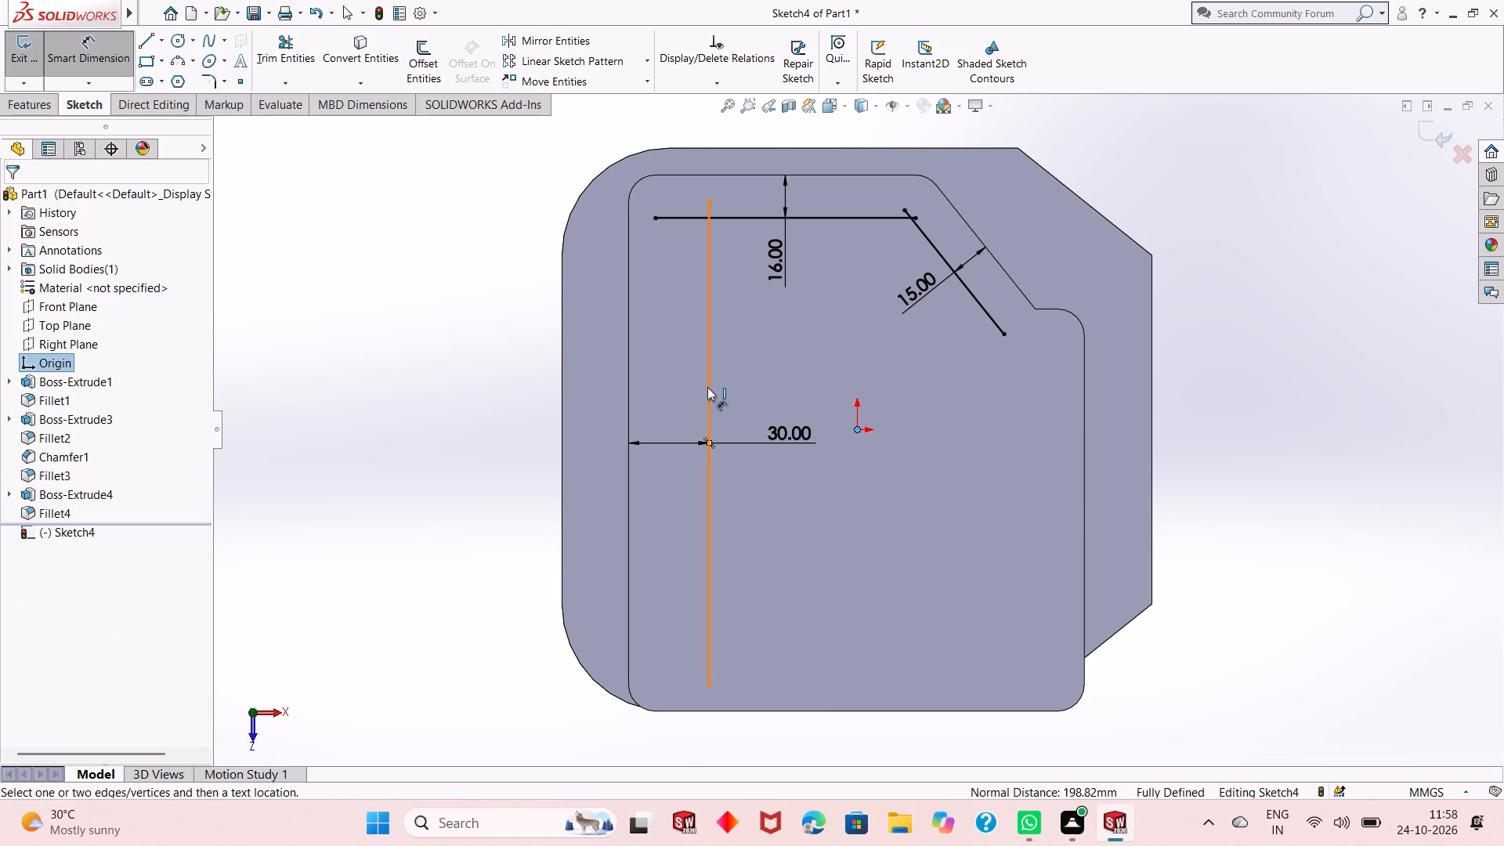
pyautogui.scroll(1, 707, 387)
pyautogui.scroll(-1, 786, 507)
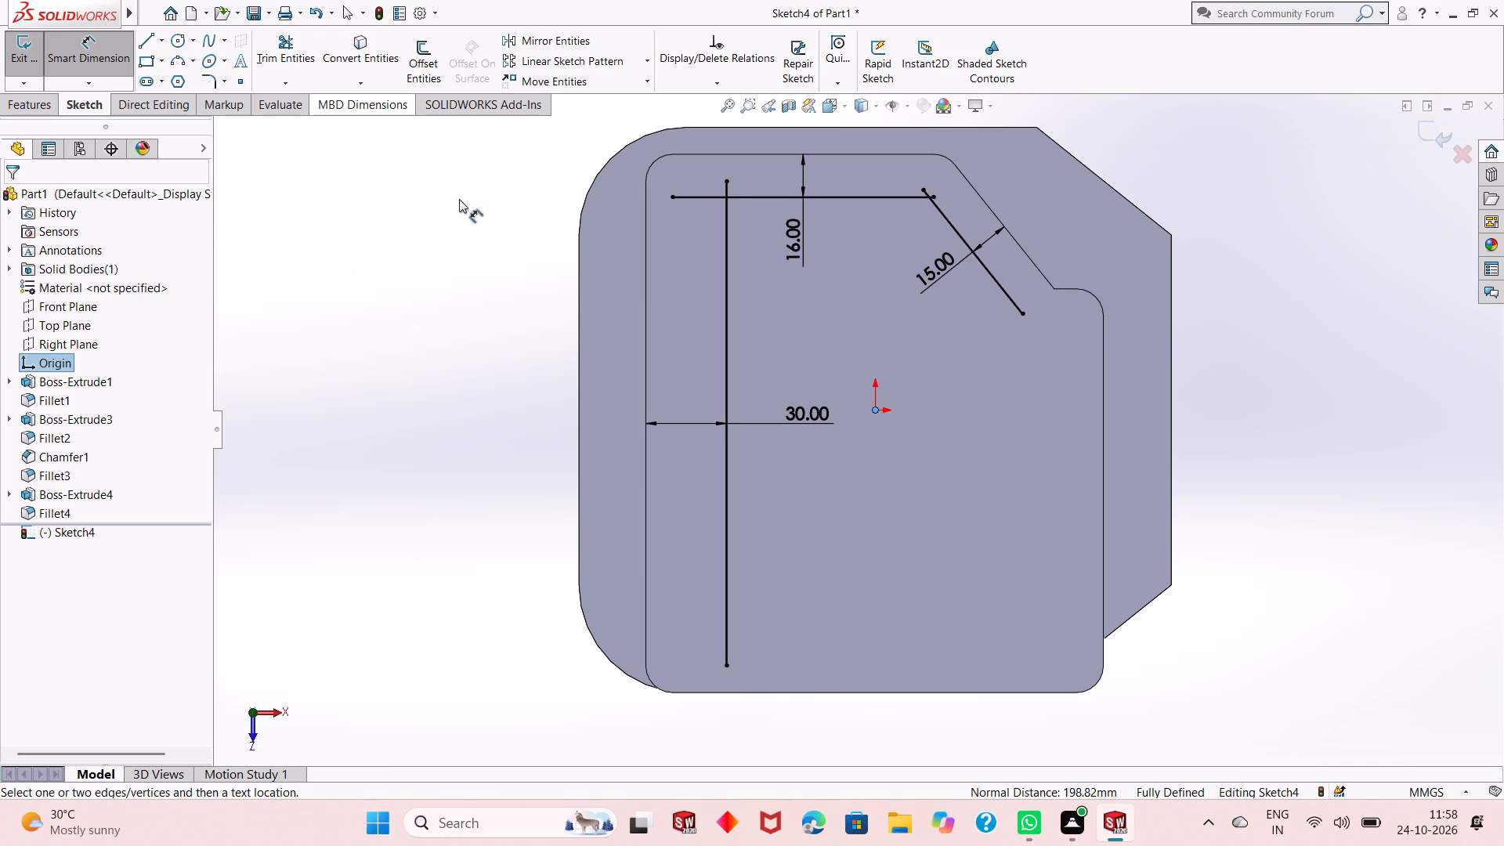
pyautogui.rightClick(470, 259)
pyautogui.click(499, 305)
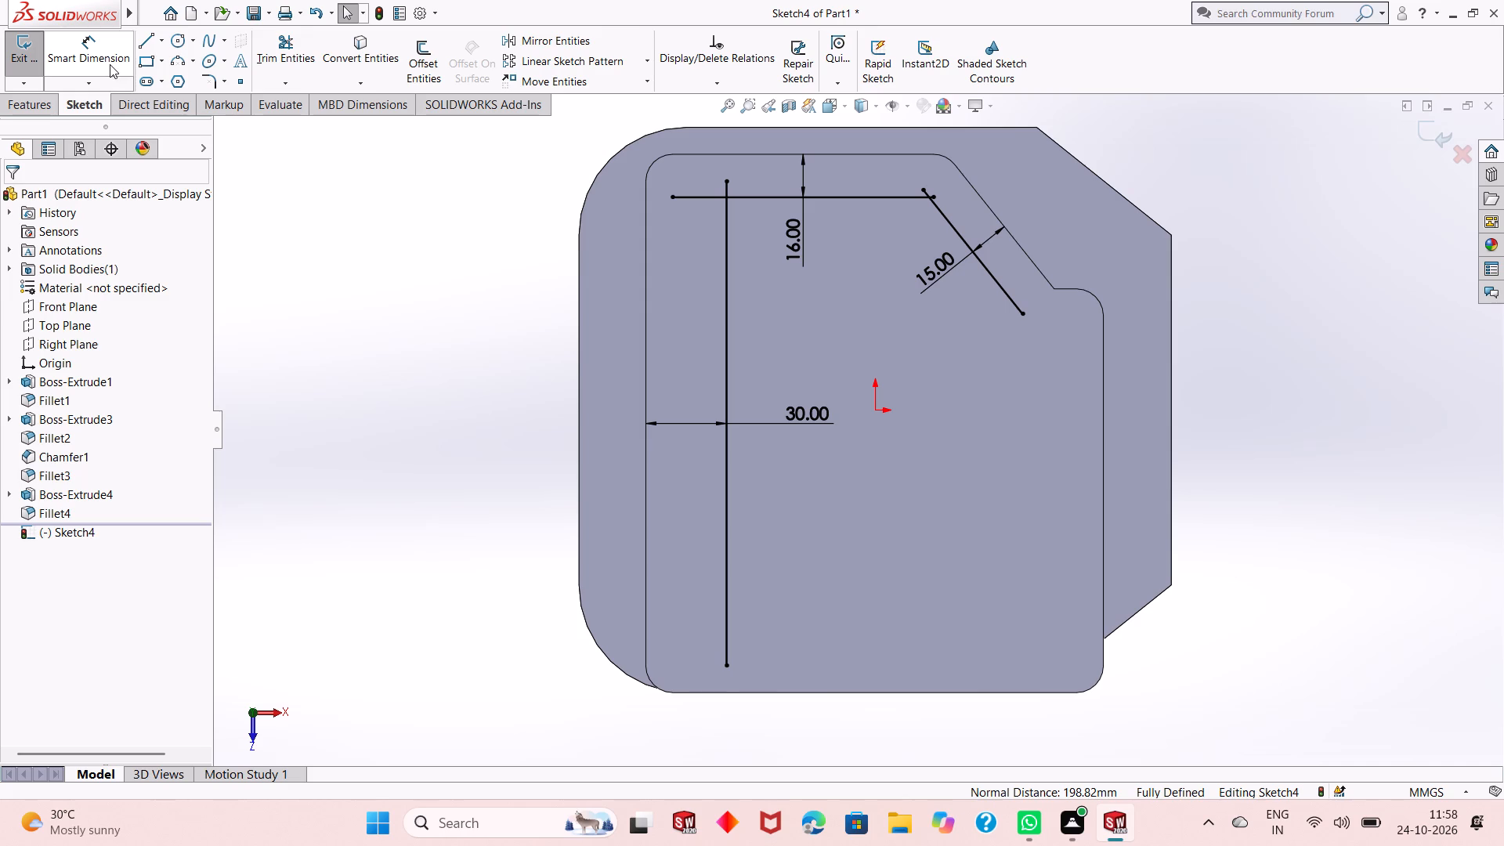
# Offset the top plate's lower horizontal edge inward by 16 mm with a dimension.
pyautogui.click(410, 74)
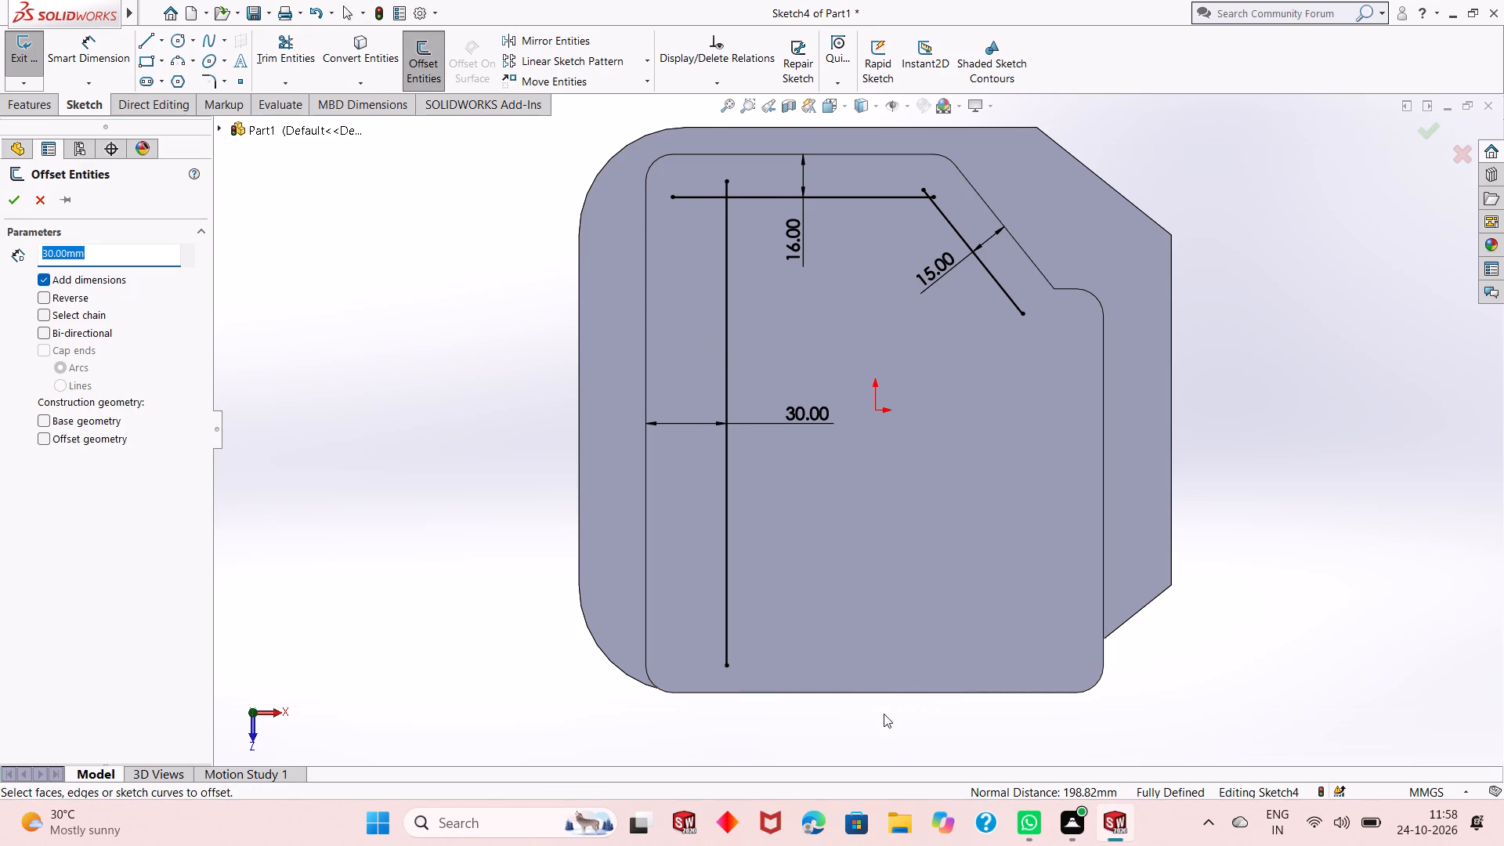
pyautogui.click(882, 693)
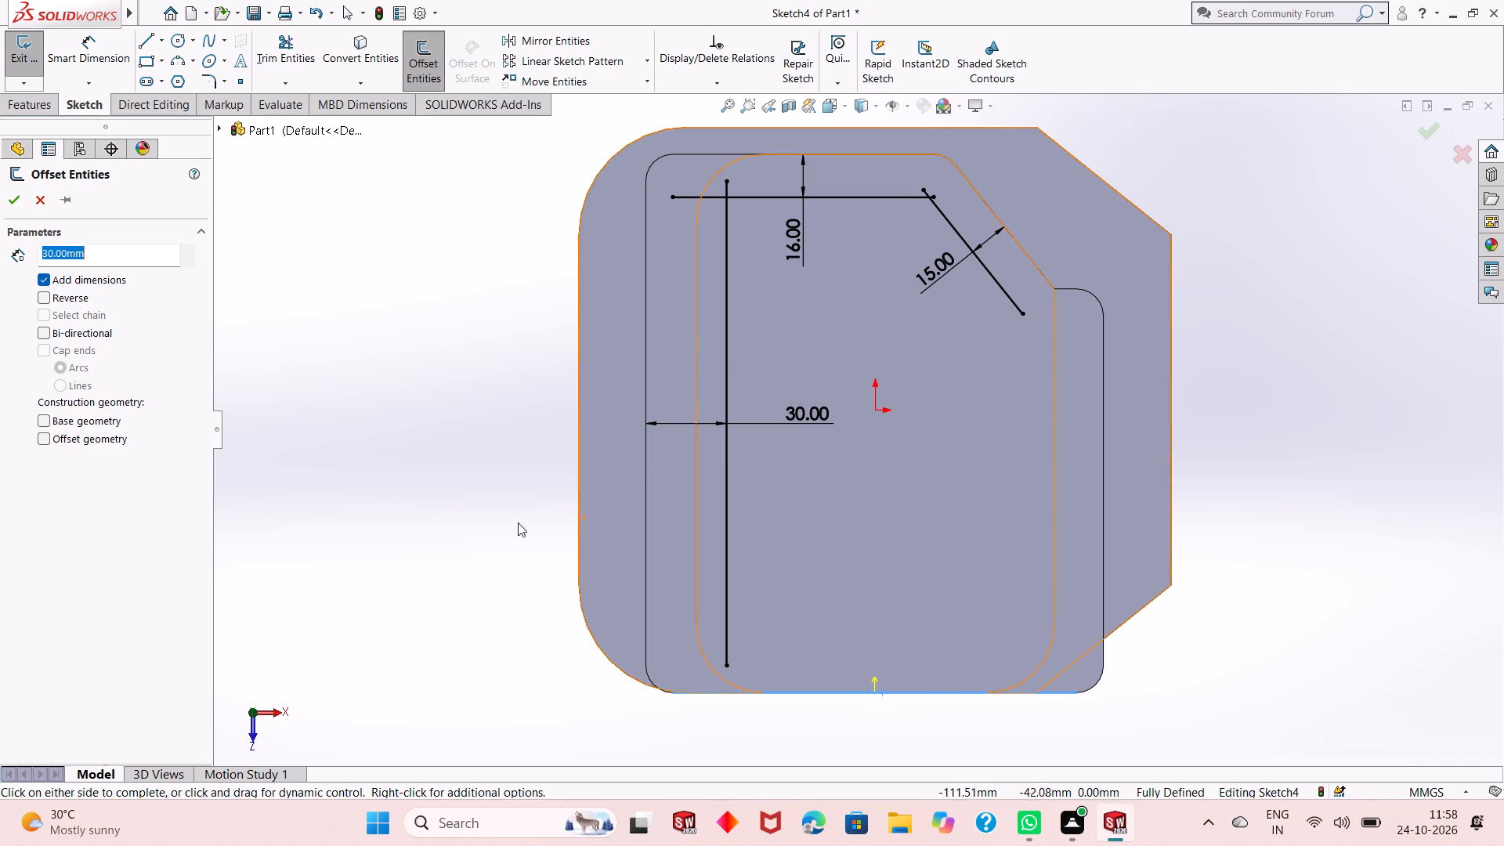
pyautogui.click(80, 302)
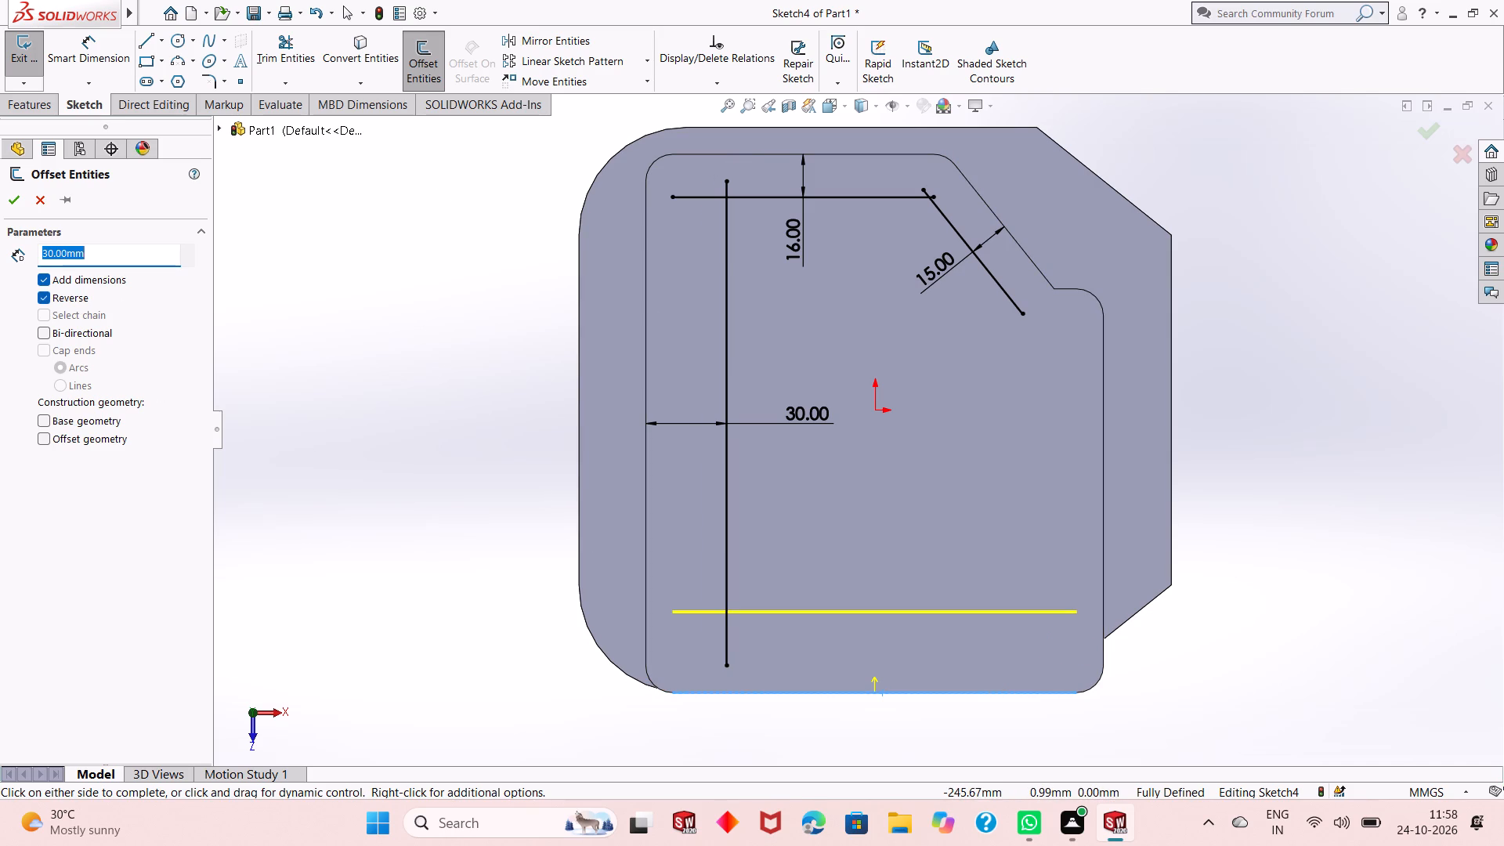
pyautogui.write('16')
pyautogui.press('Return')
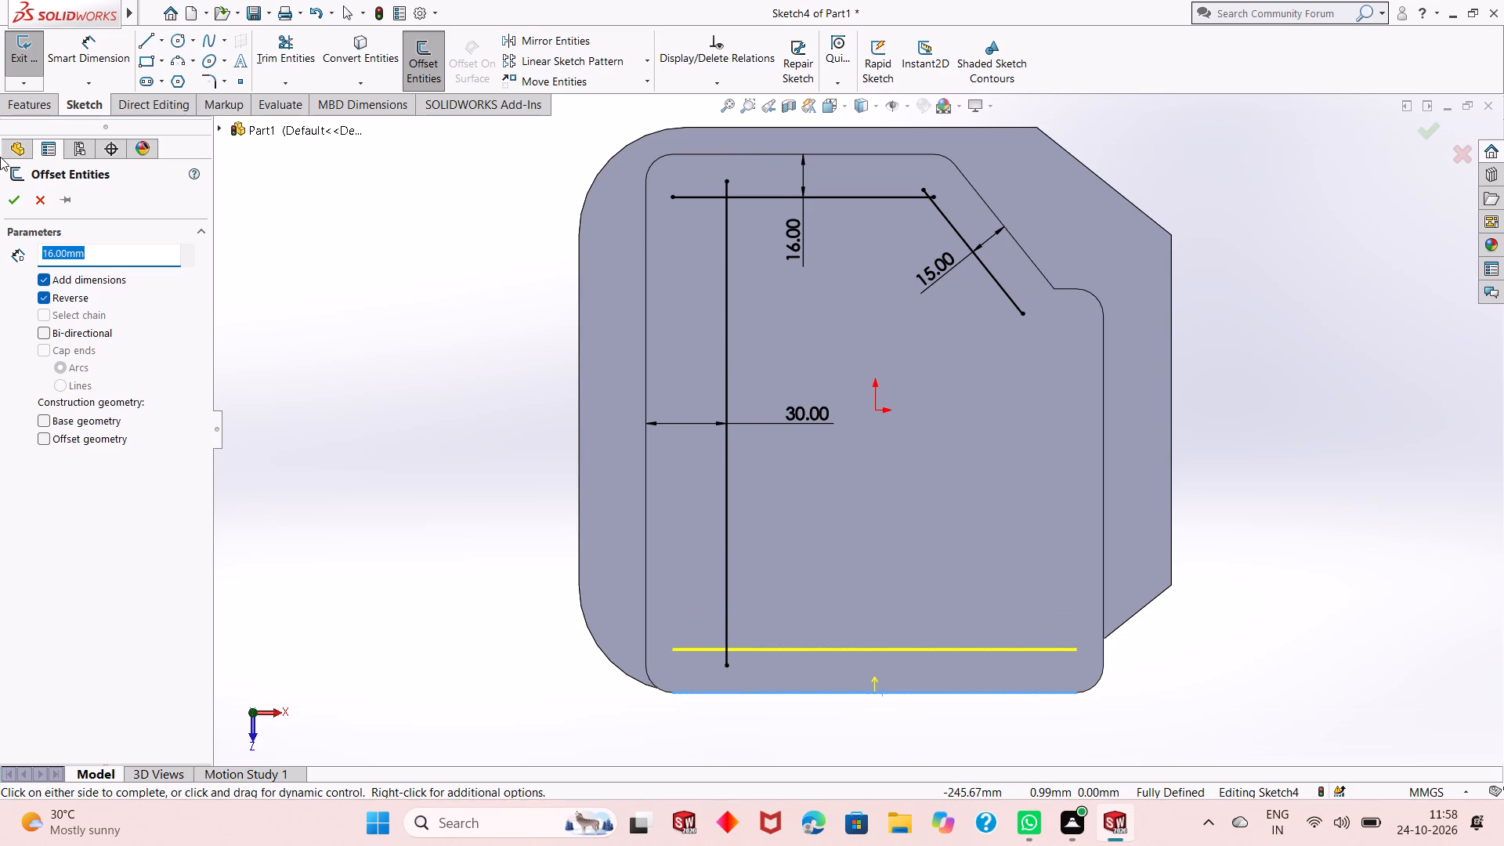
pyautogui.click(7, 204)
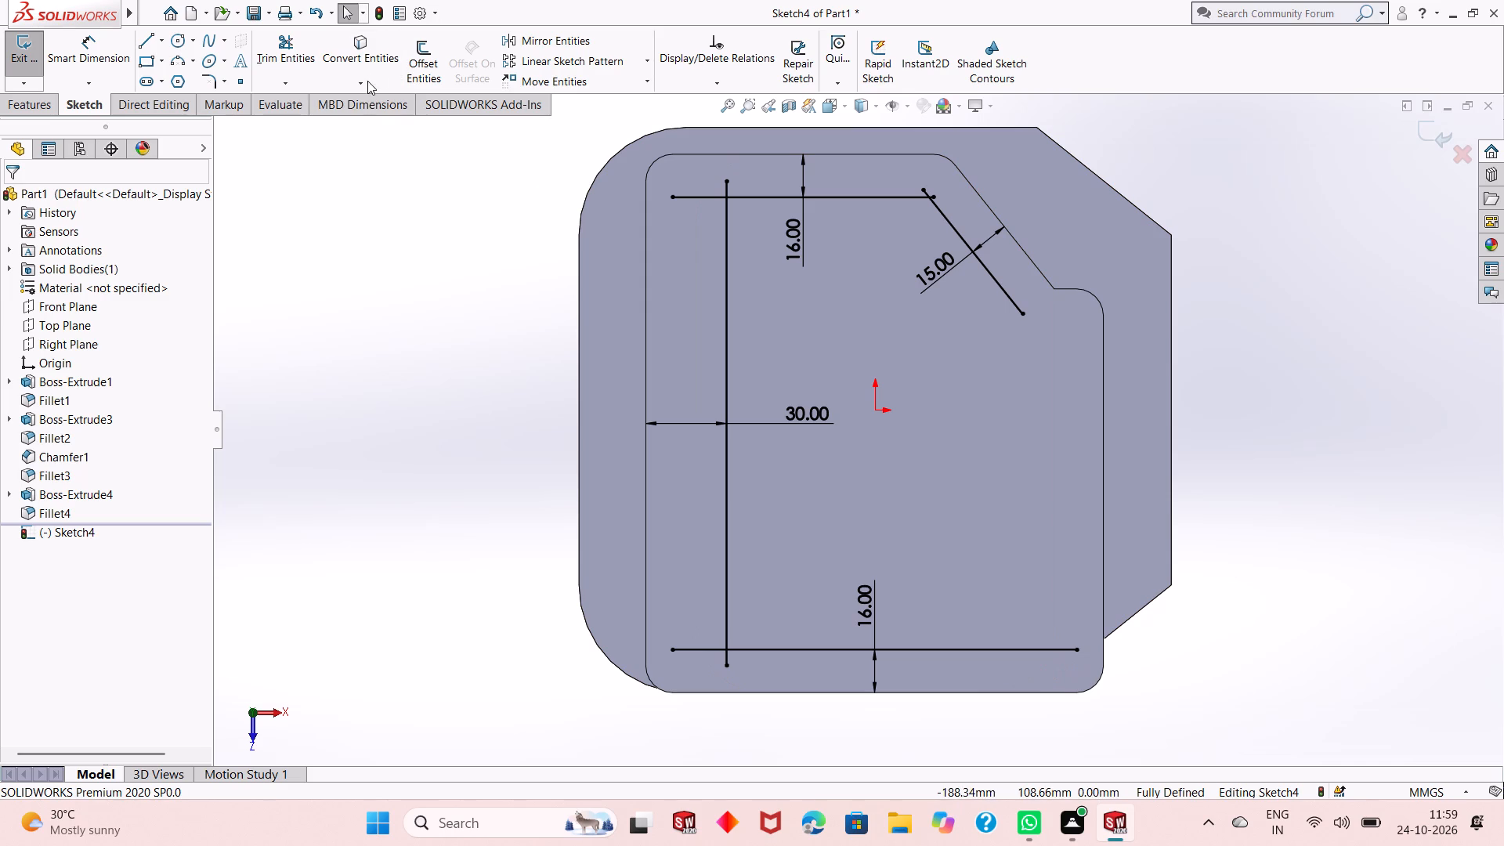
# Offset the top plate's right vertical edge, below the notch, inward by 35 mm with a dimension.
pyautogui.click(408, 54)
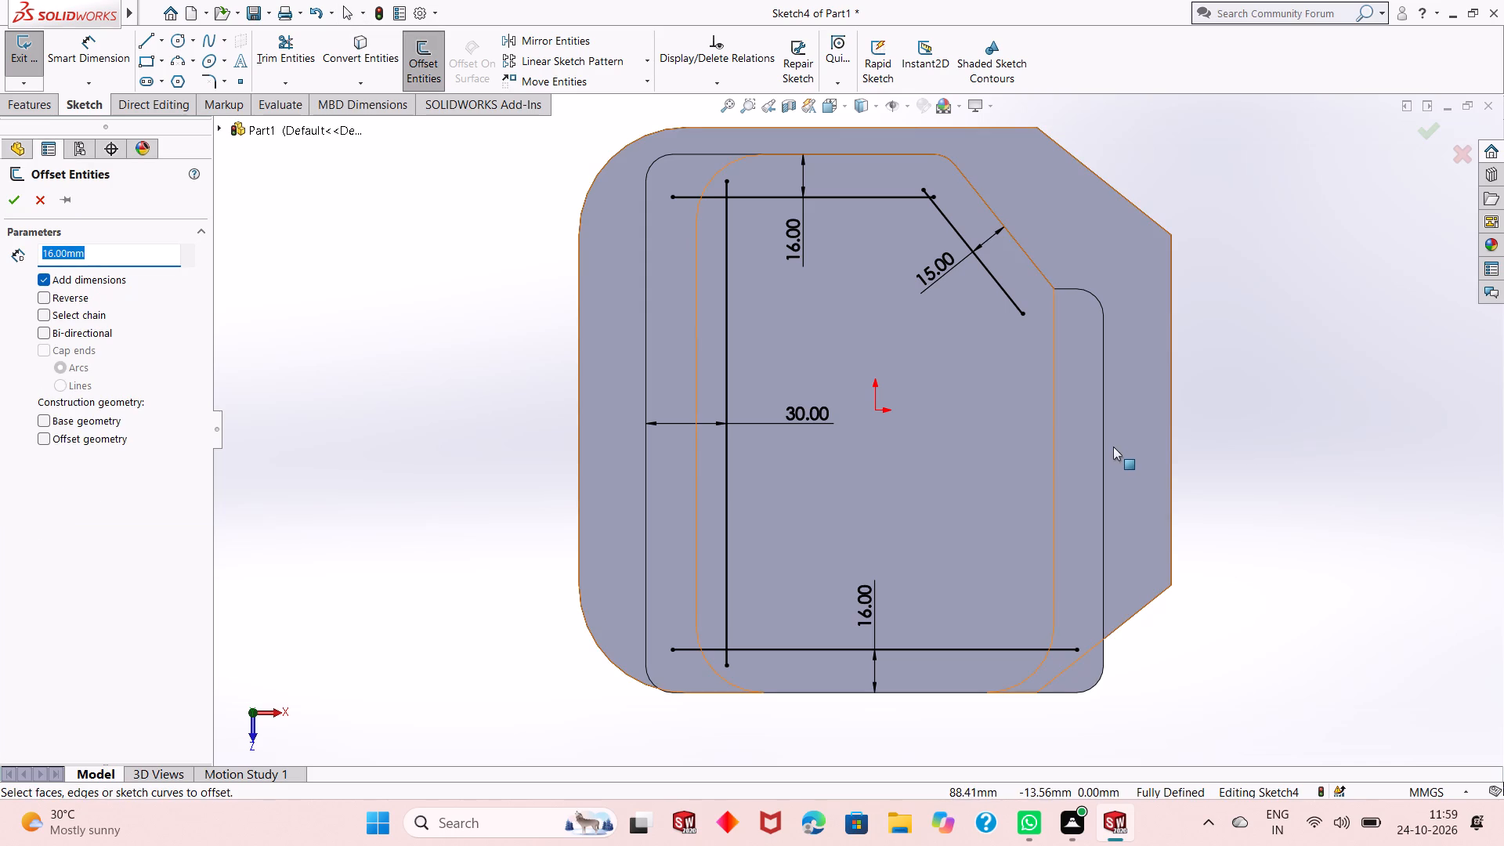
pyautogui.click(1101, 450)
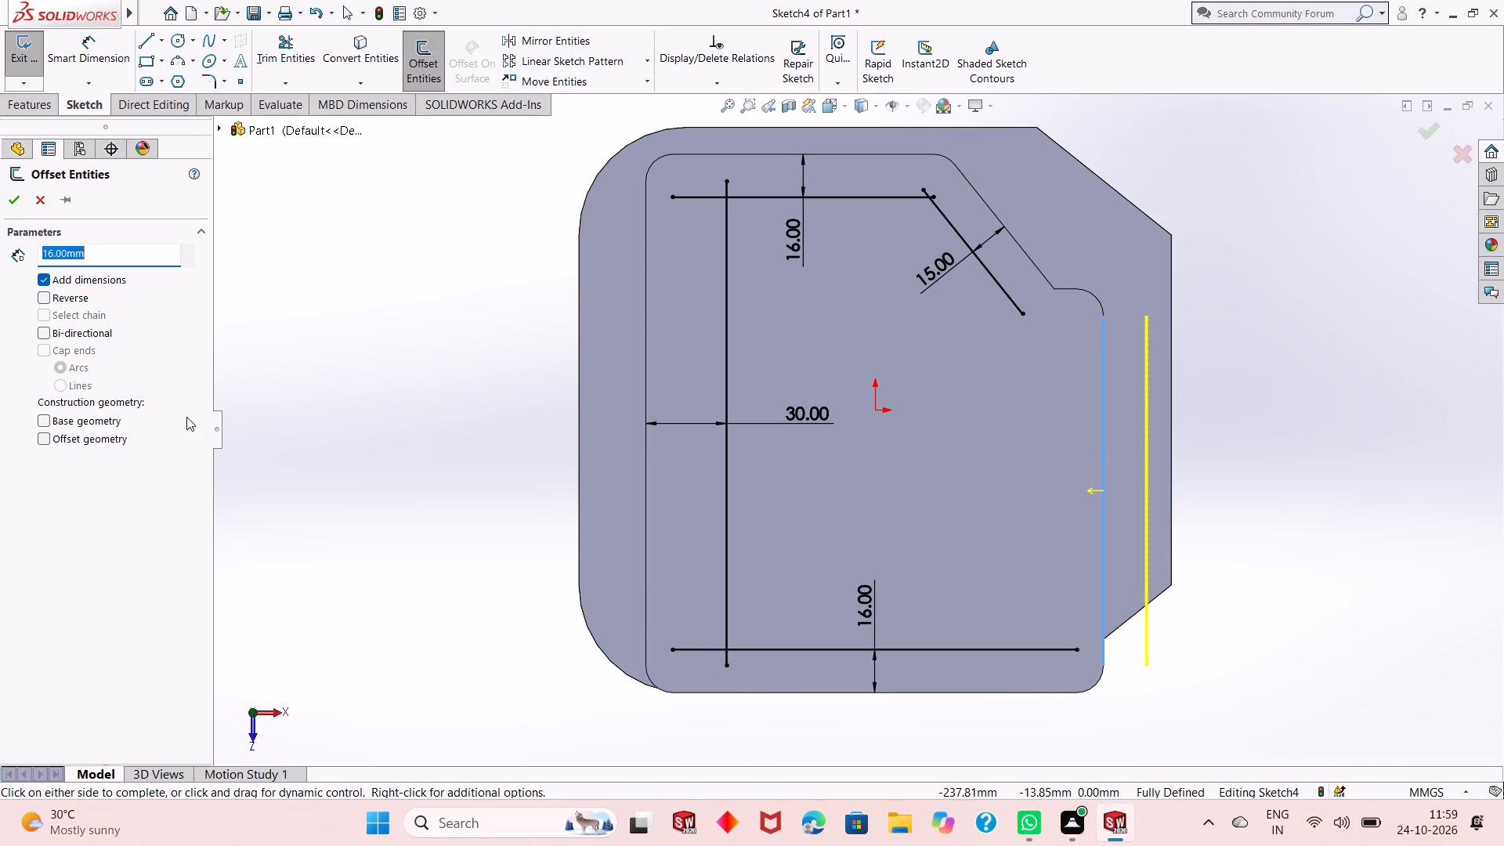
pyautogui.click(74, 298)
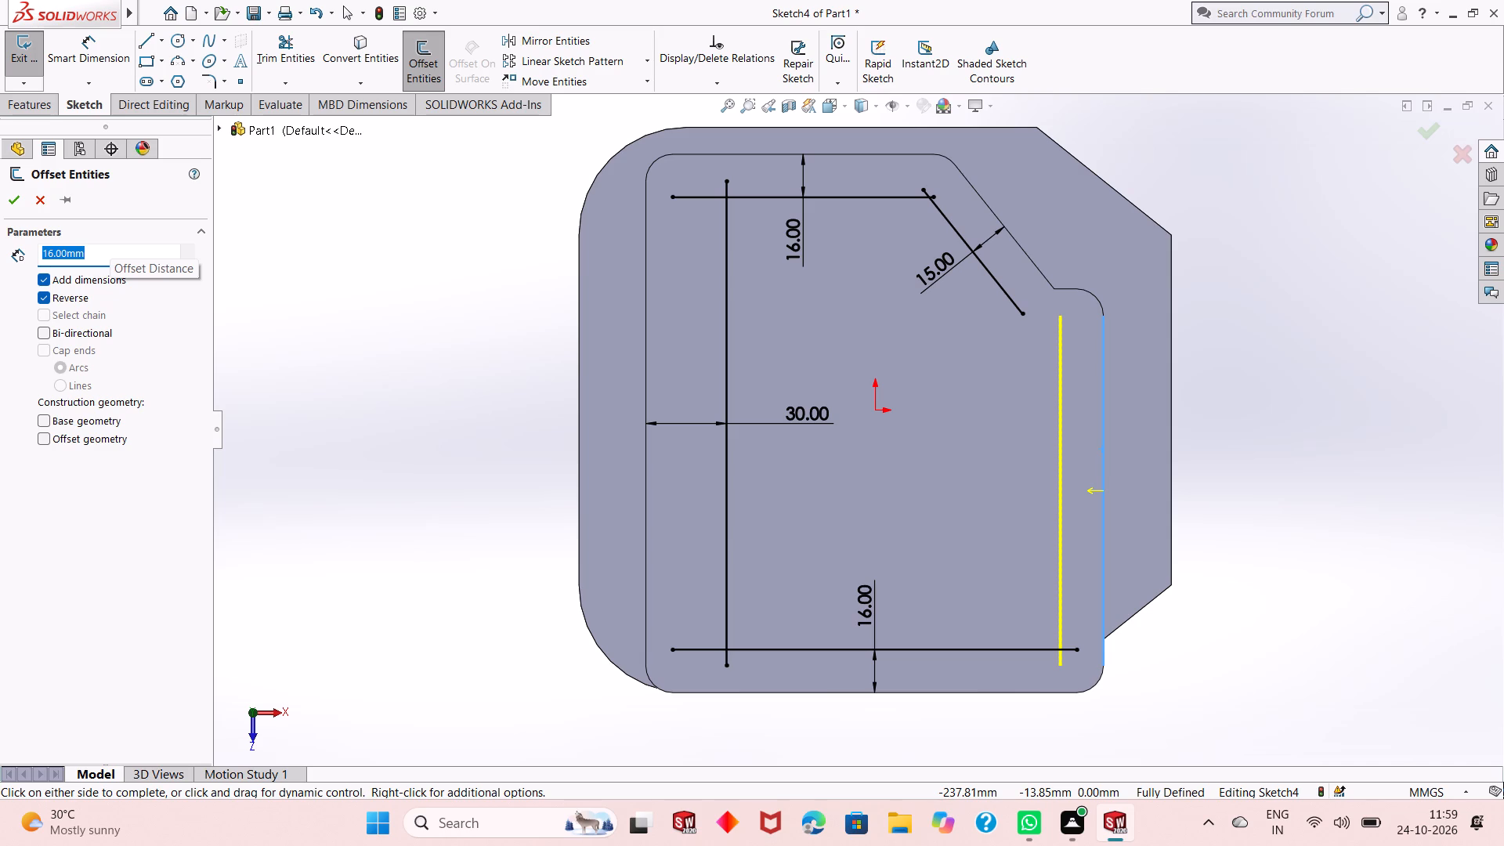
pyautogui.write('40')
pyautogui.press('Return')
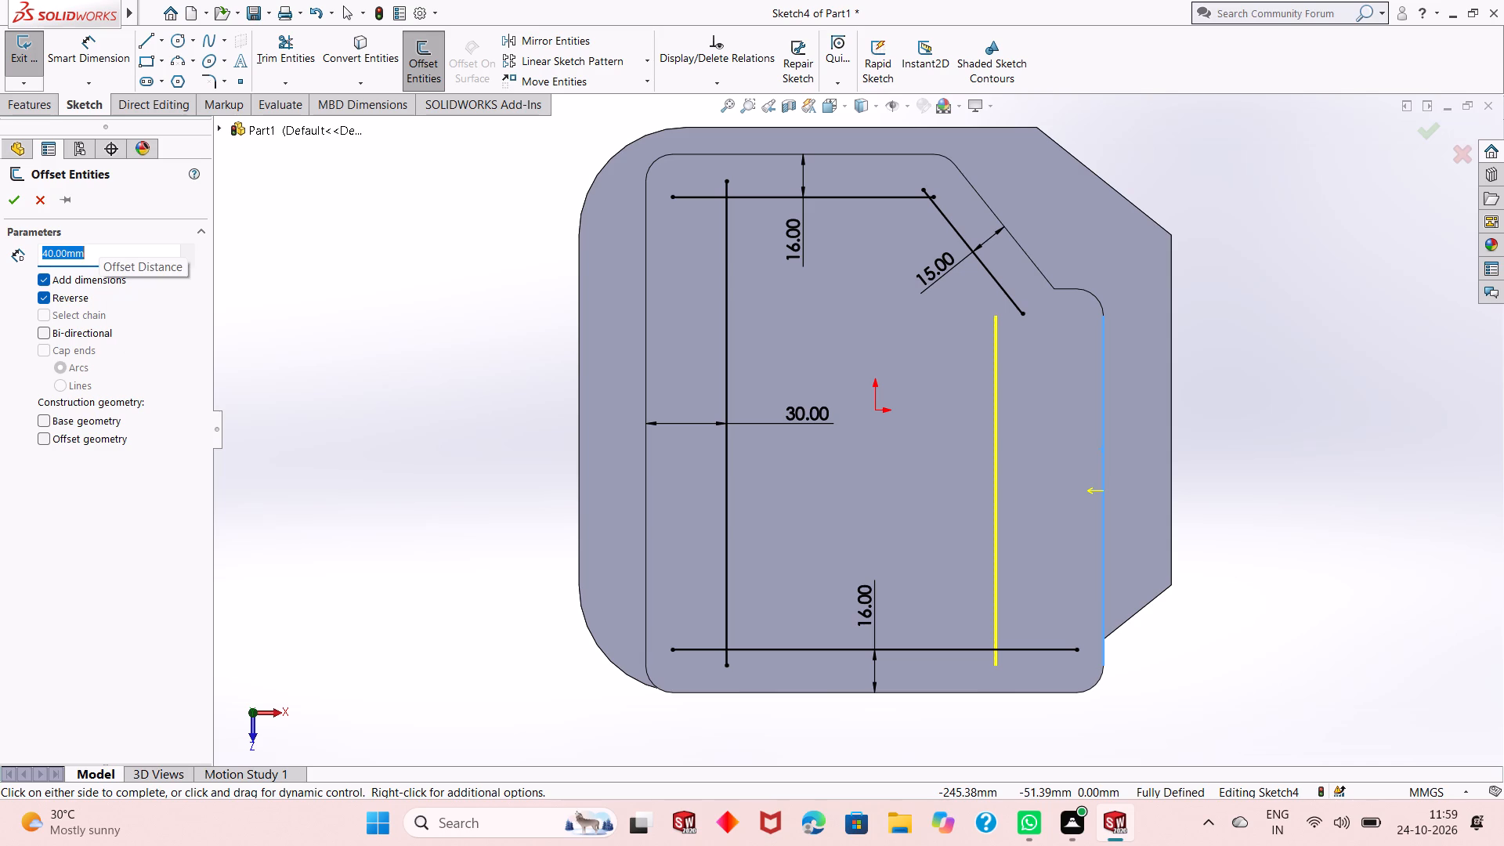
pyautogui.press('3')
pyautogui.press('5')
pyautogui.press('Return')
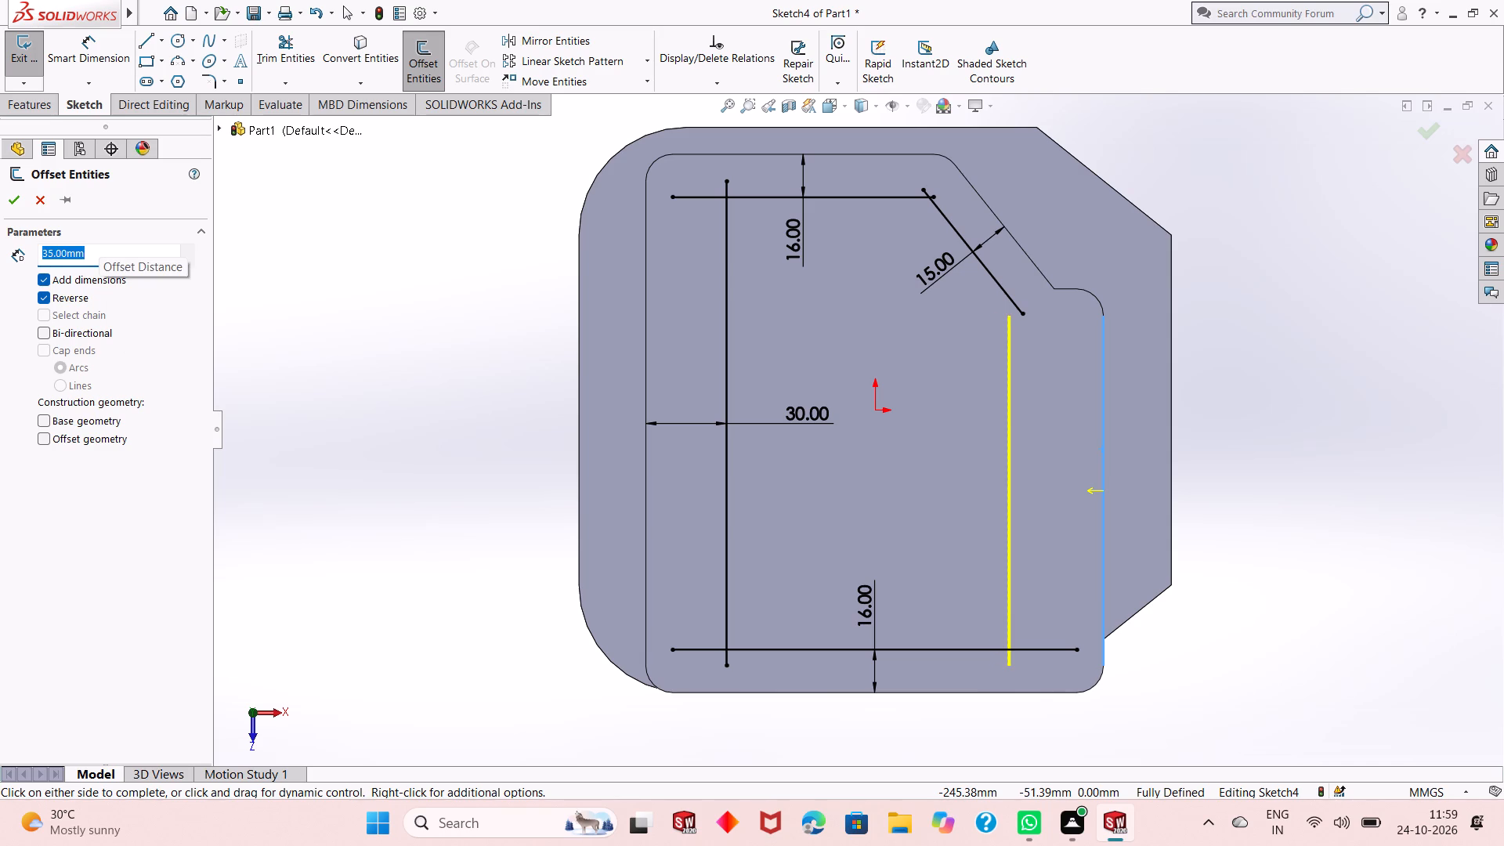
pyautogui.click(6, 199)
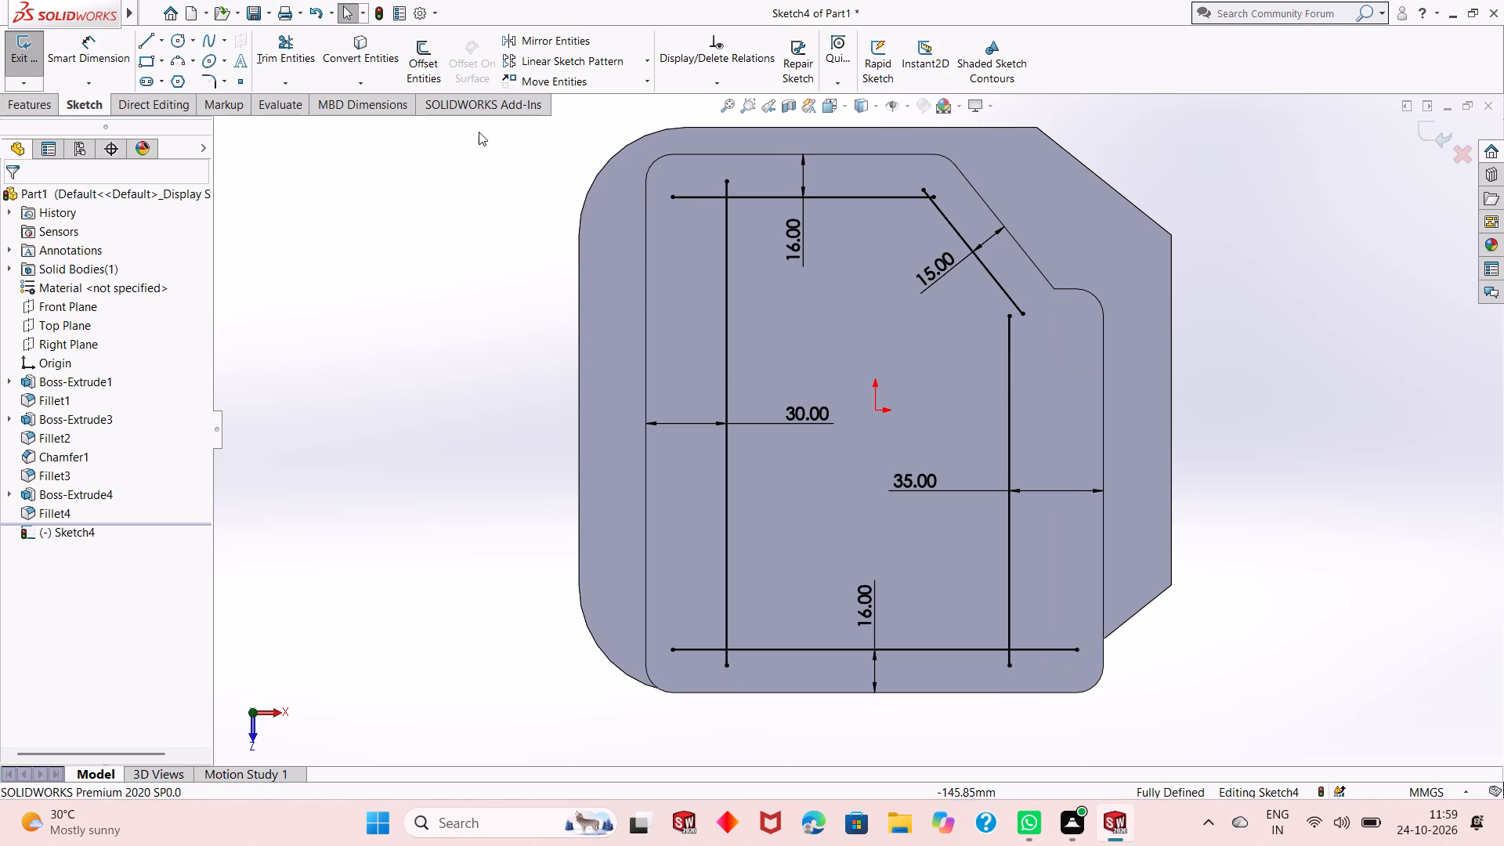
# Extend the upper end of the right vertical offset line to meet the slanted offset line.
pyautogui.click(253, 65)
pyautogui.click(279, 90)
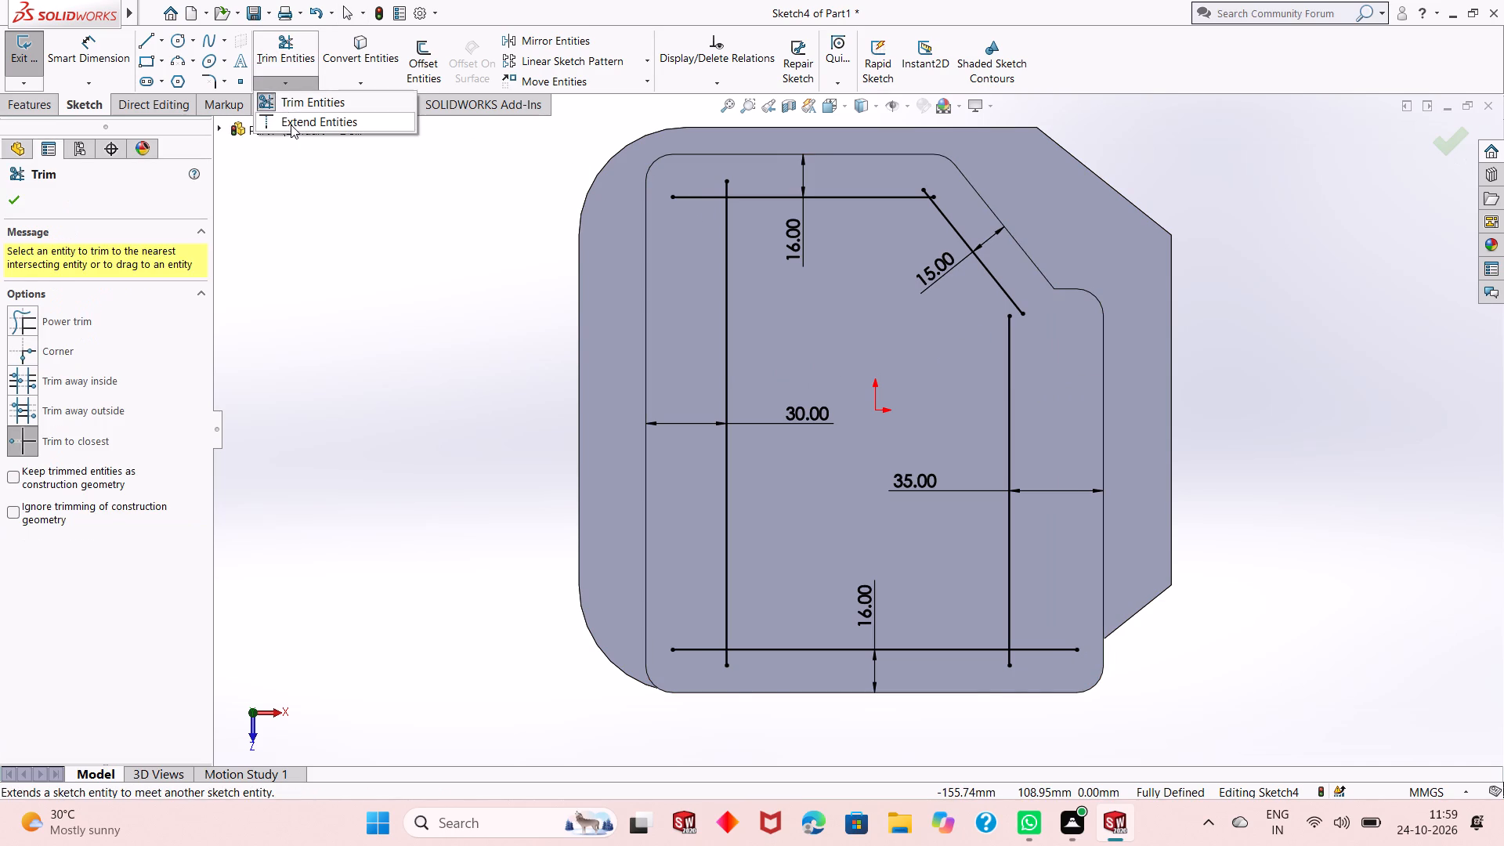
pyautogui.click(291, 125)
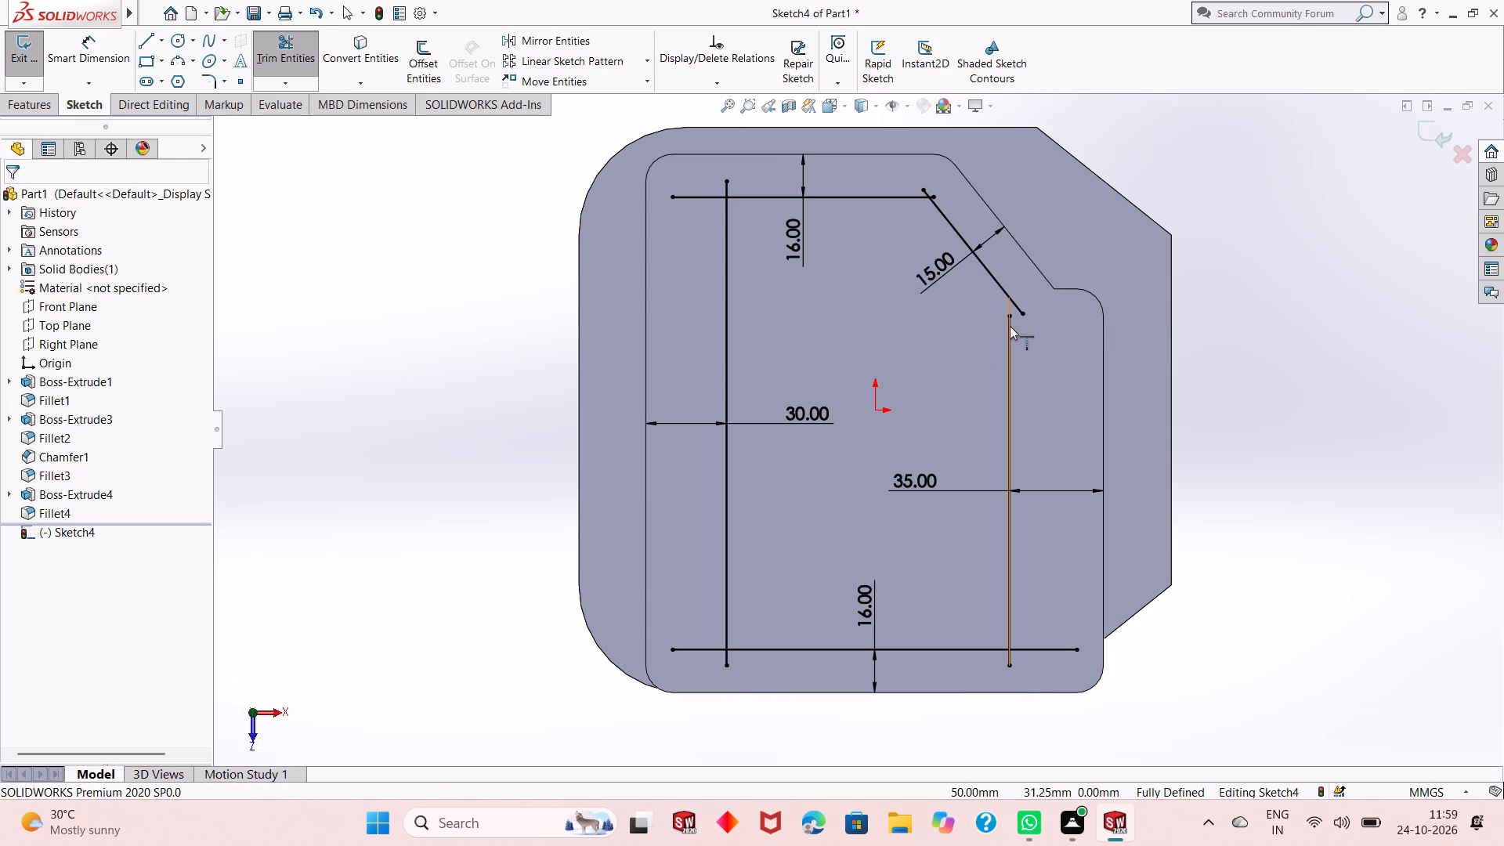
pyautogui.click(1010, 326)
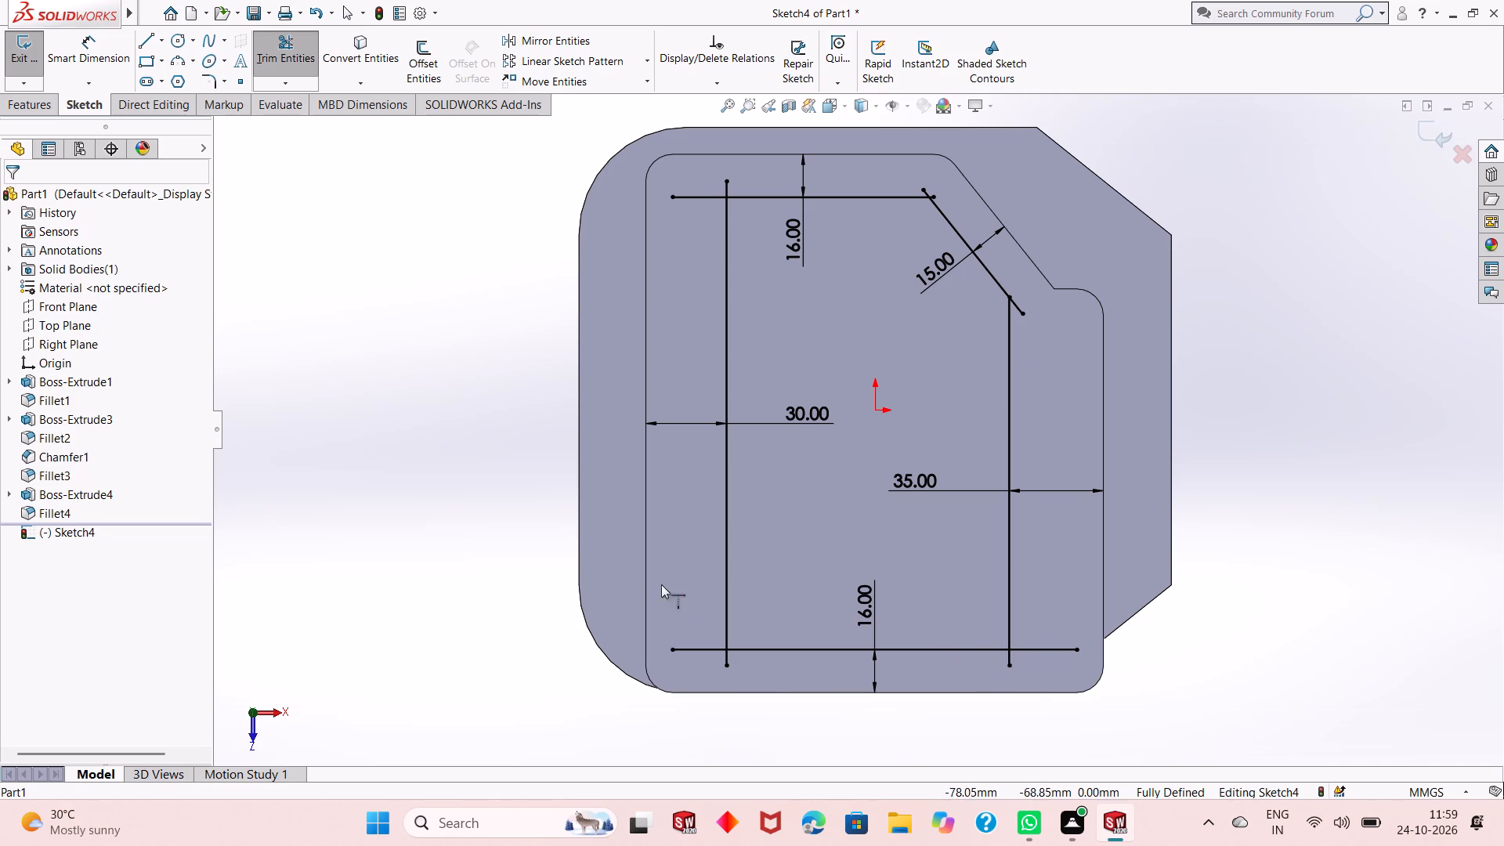
pyautogui.rightClick(388, 309)
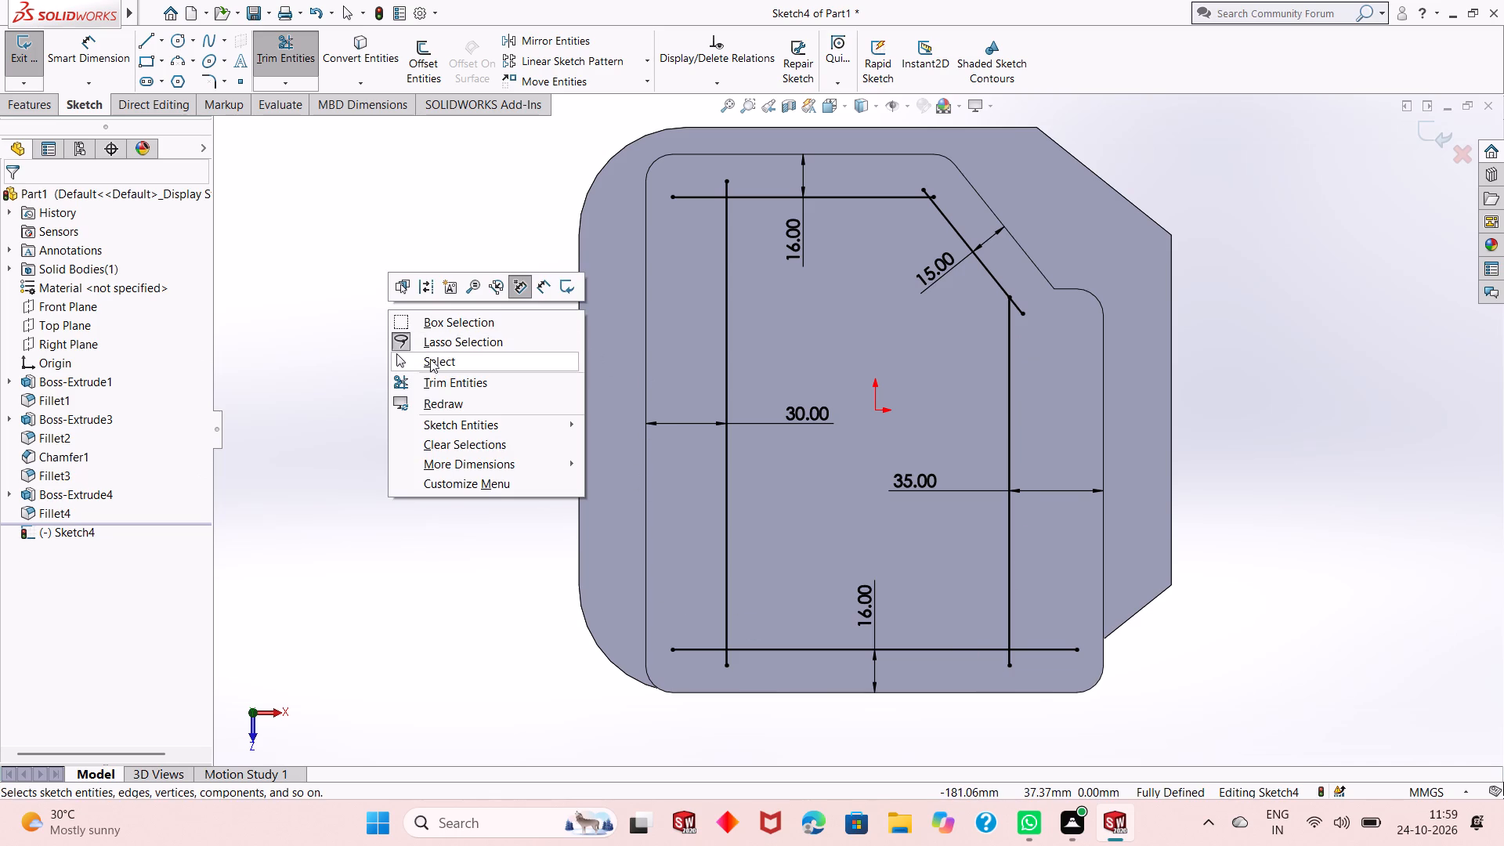
pyautogui.click(439, 360)
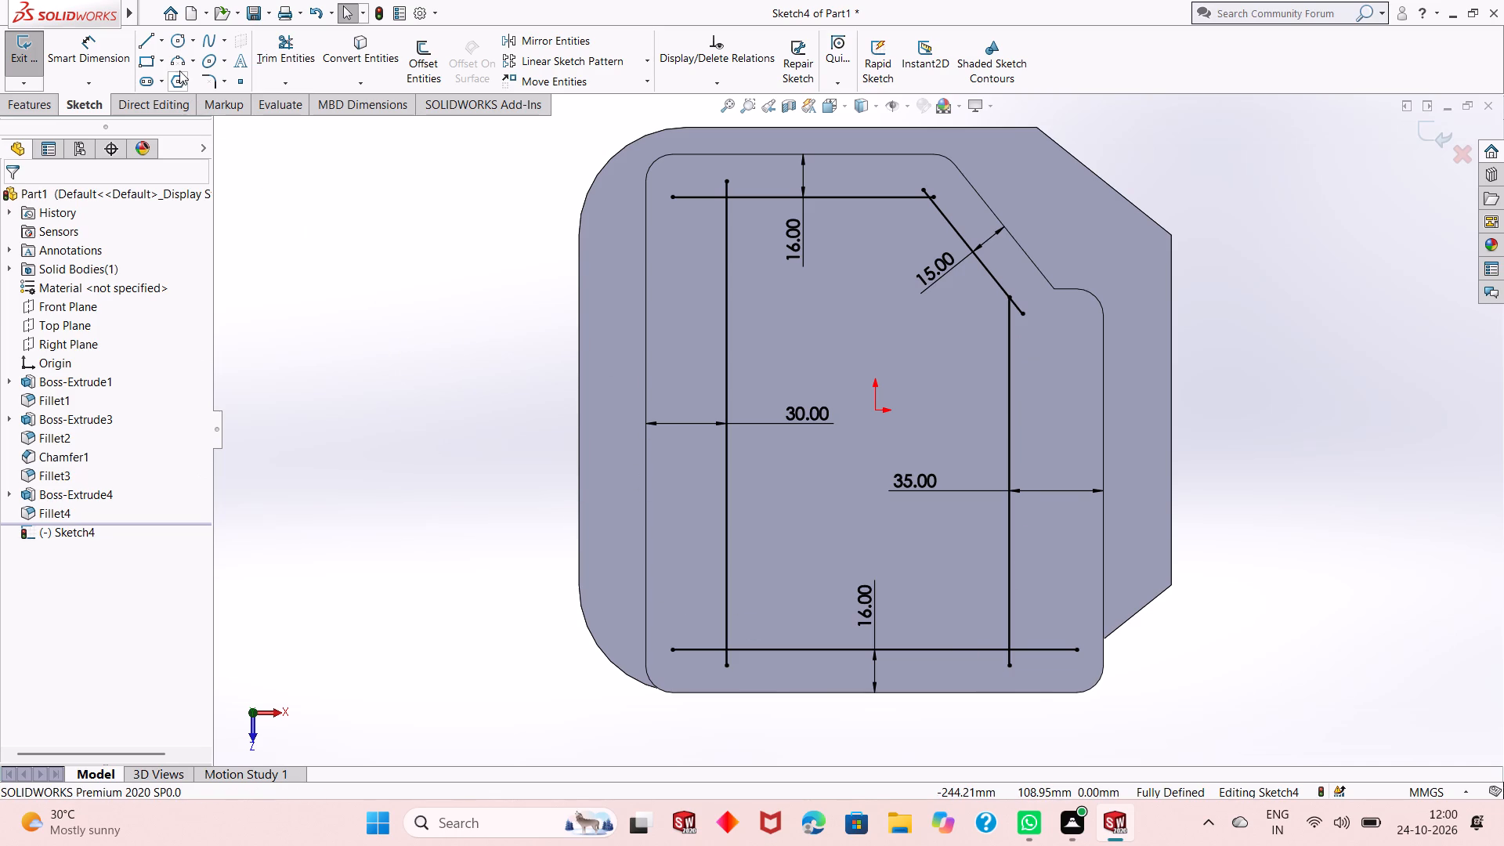
# Round the upper-left and lower-left corners of the offset profile with 10 mm sketch fillets.
pyautogui.click(207, 77)
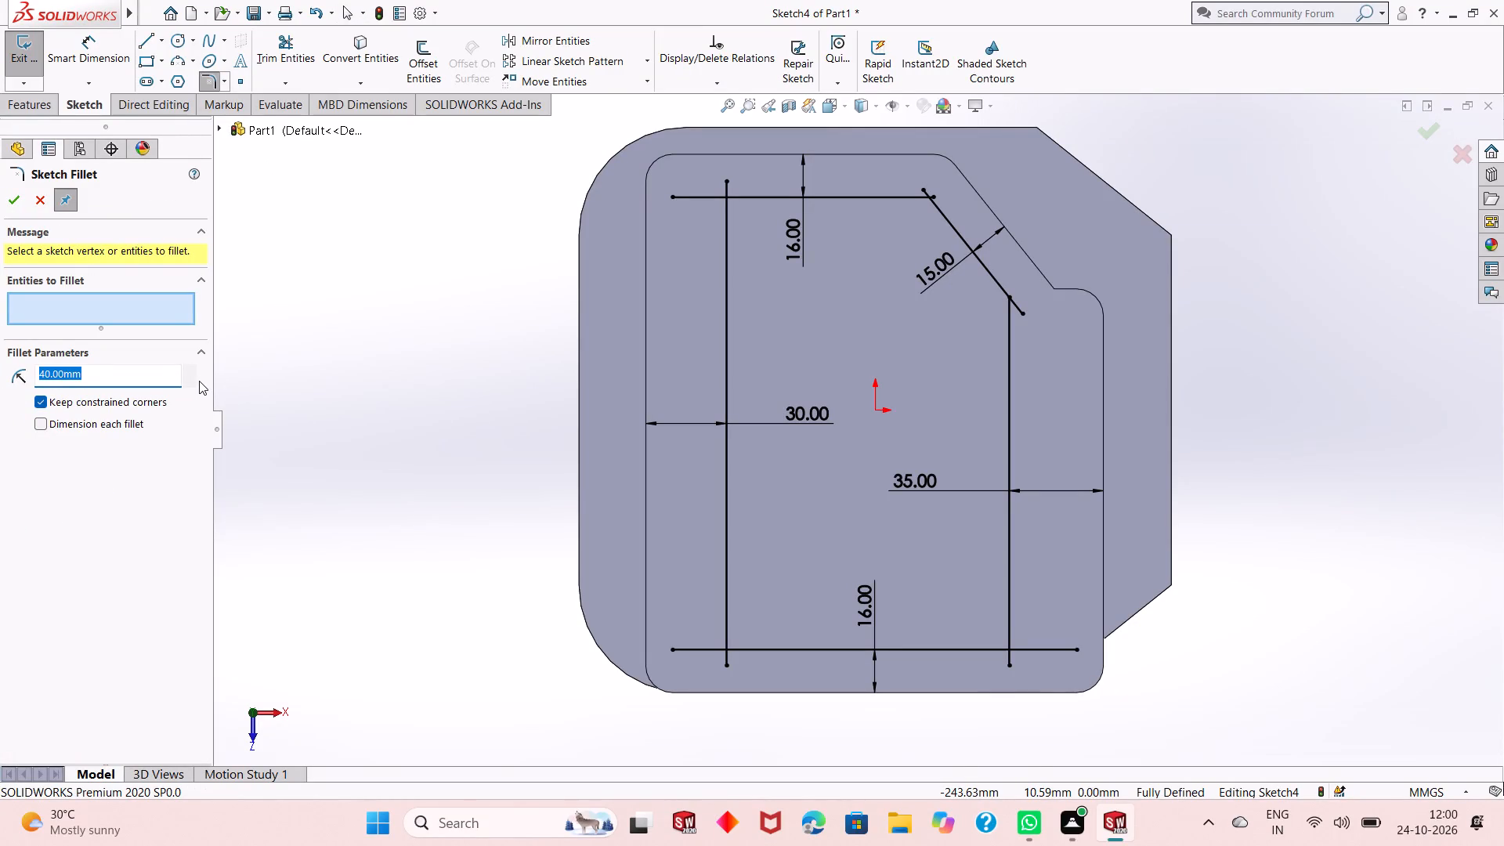
pyautogui.write('10')
pyautogui.press('Return')
pyautogui.click(747, 197)
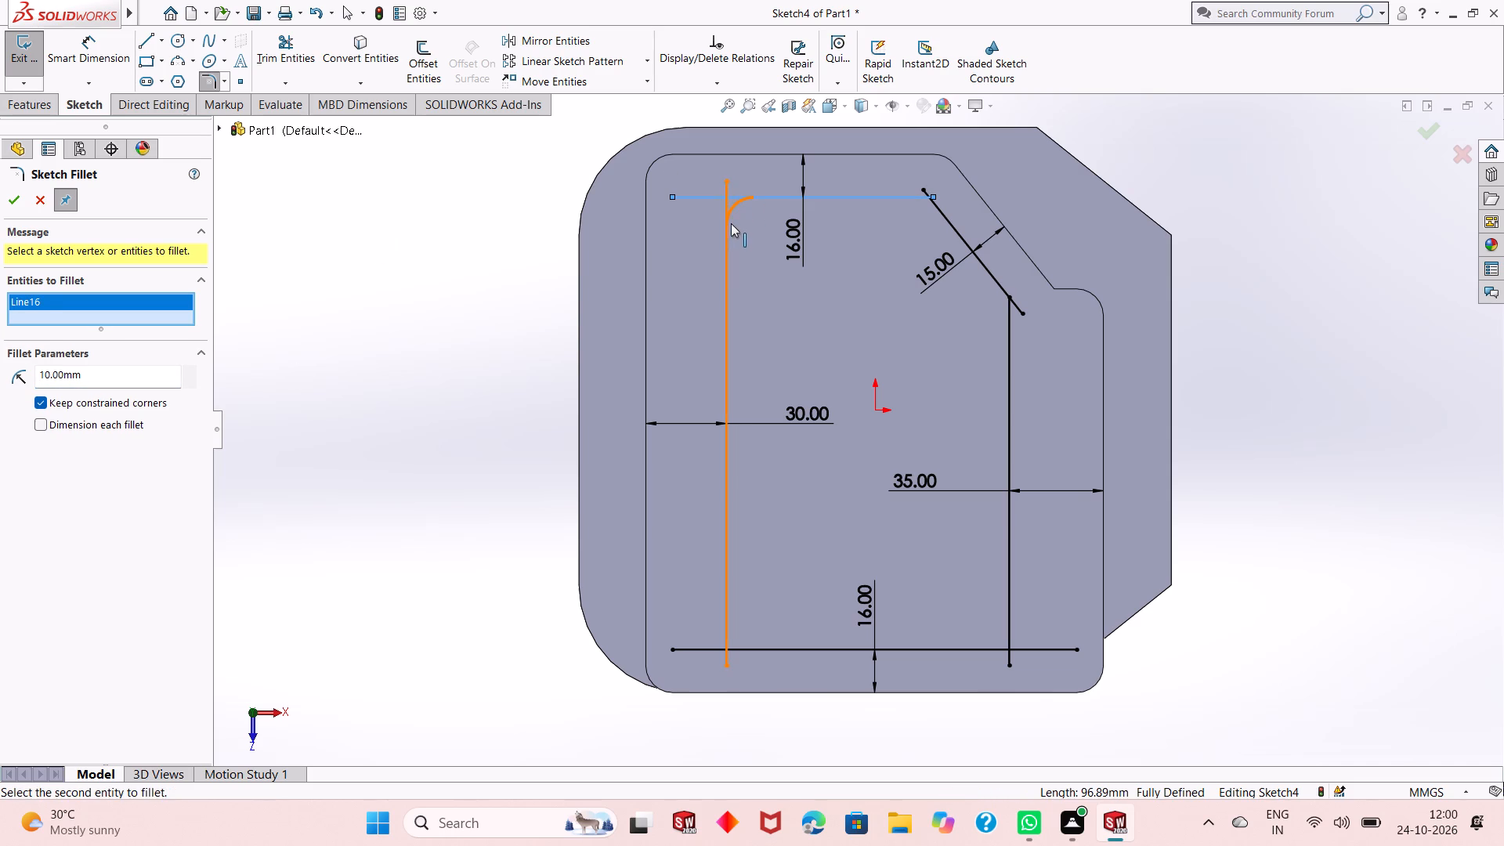
pyautogui.click(729, 226)
pyautogui.click(722, 621)
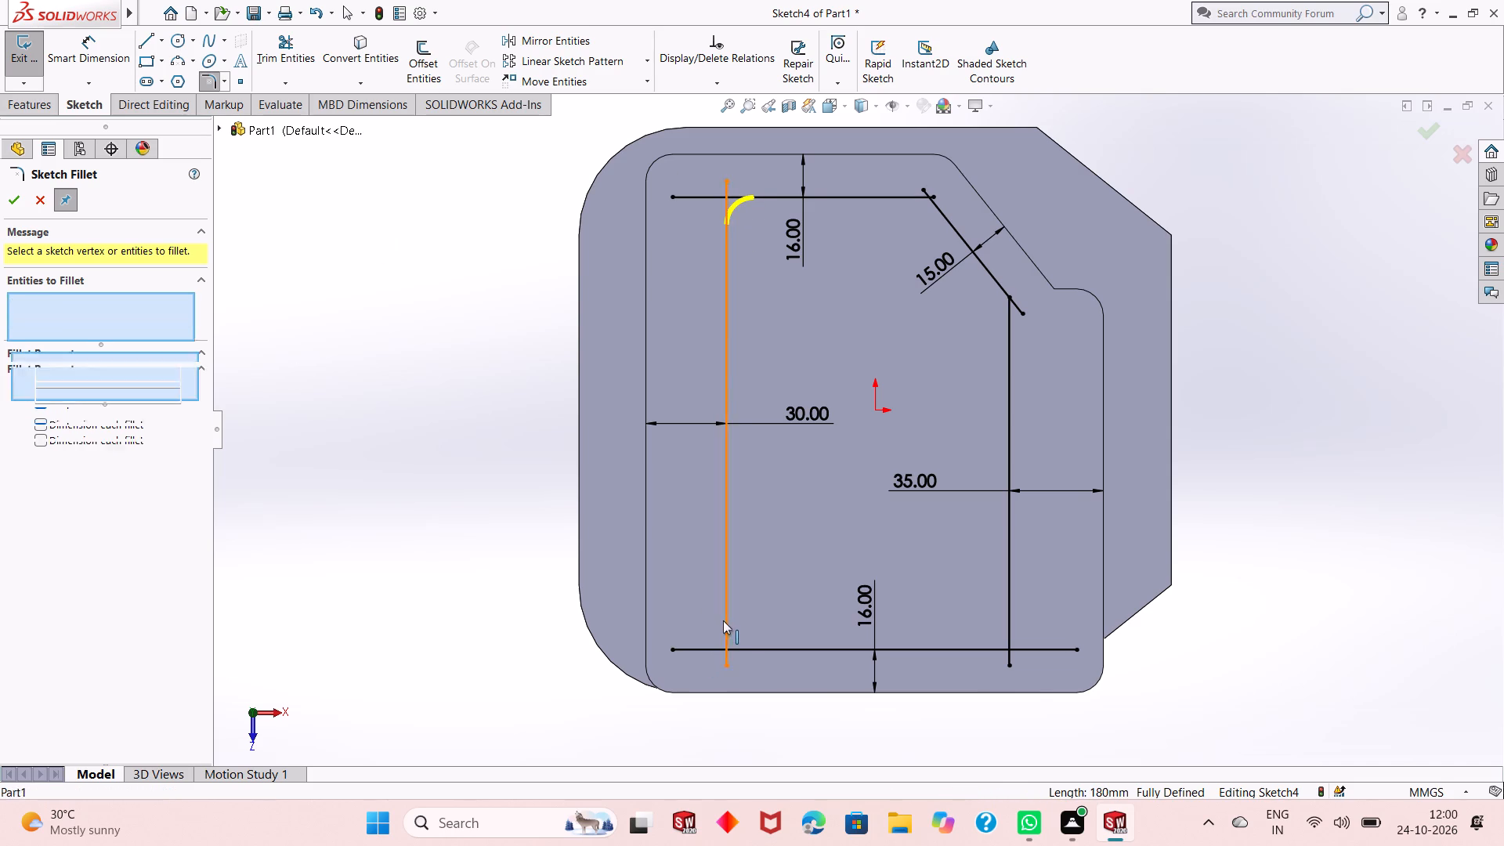
pyautogui.click(739, 646)
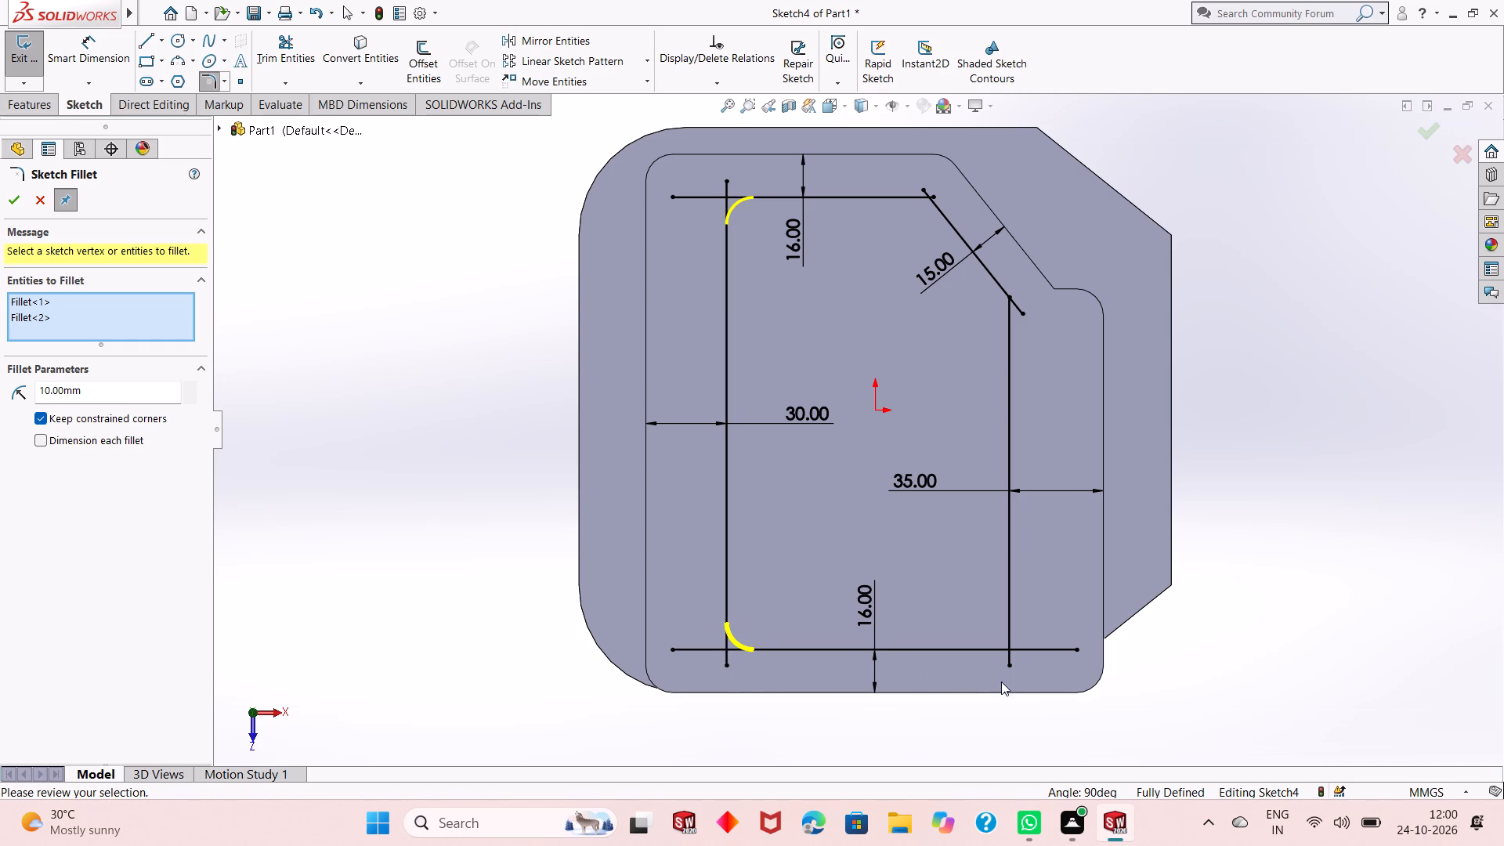
# Add 10 mm sketch fillets at the profile's lower-right corner and both ends of the slanted line, allowing conflicting relations to be deleted.
pyautogui.click(992, 653)
pyautogui.click(1007, 634)
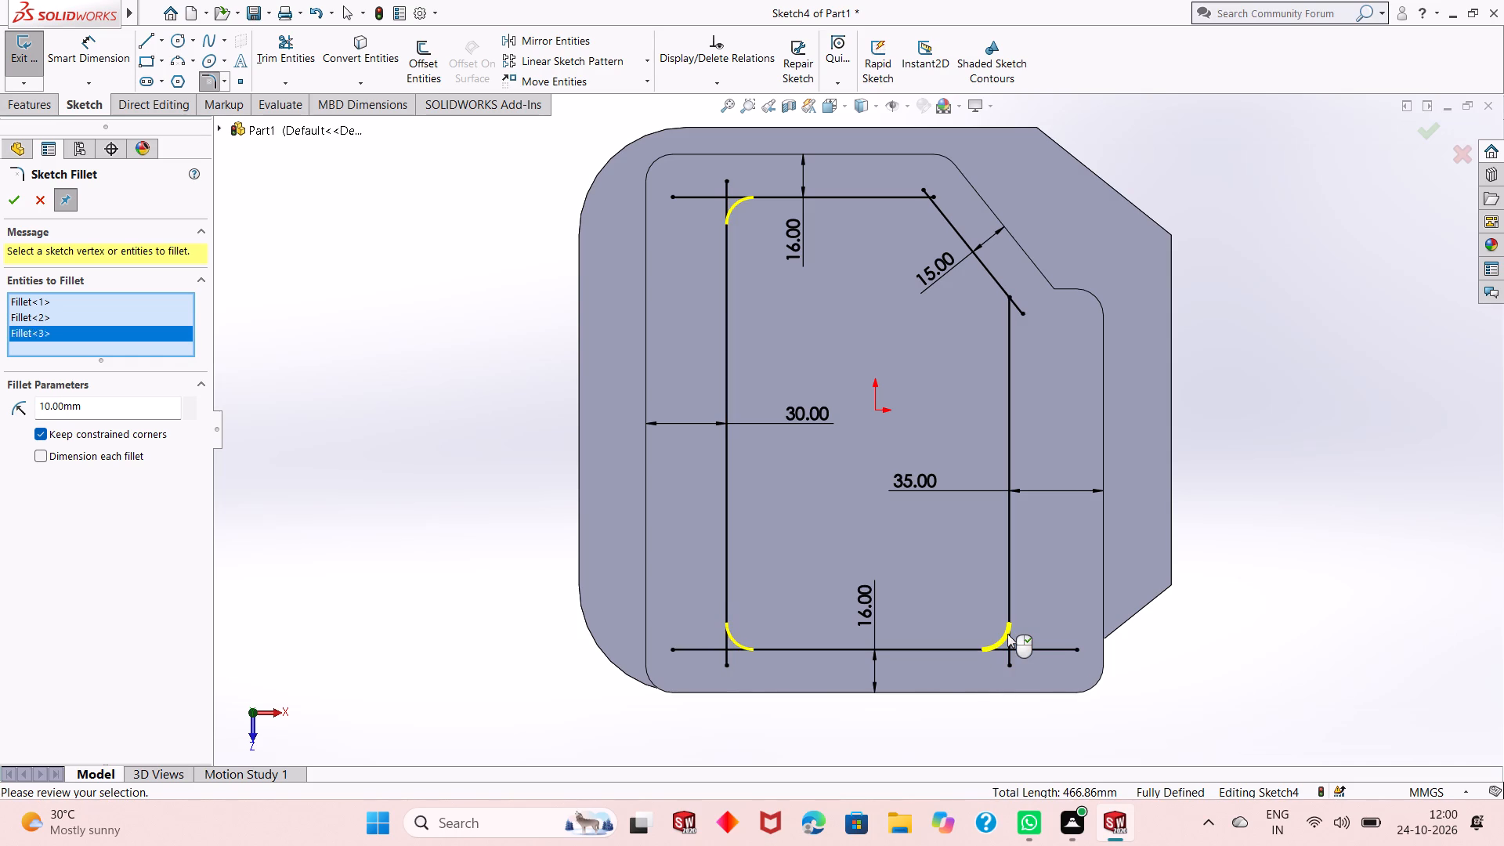
pyautogui.click(908, 197)
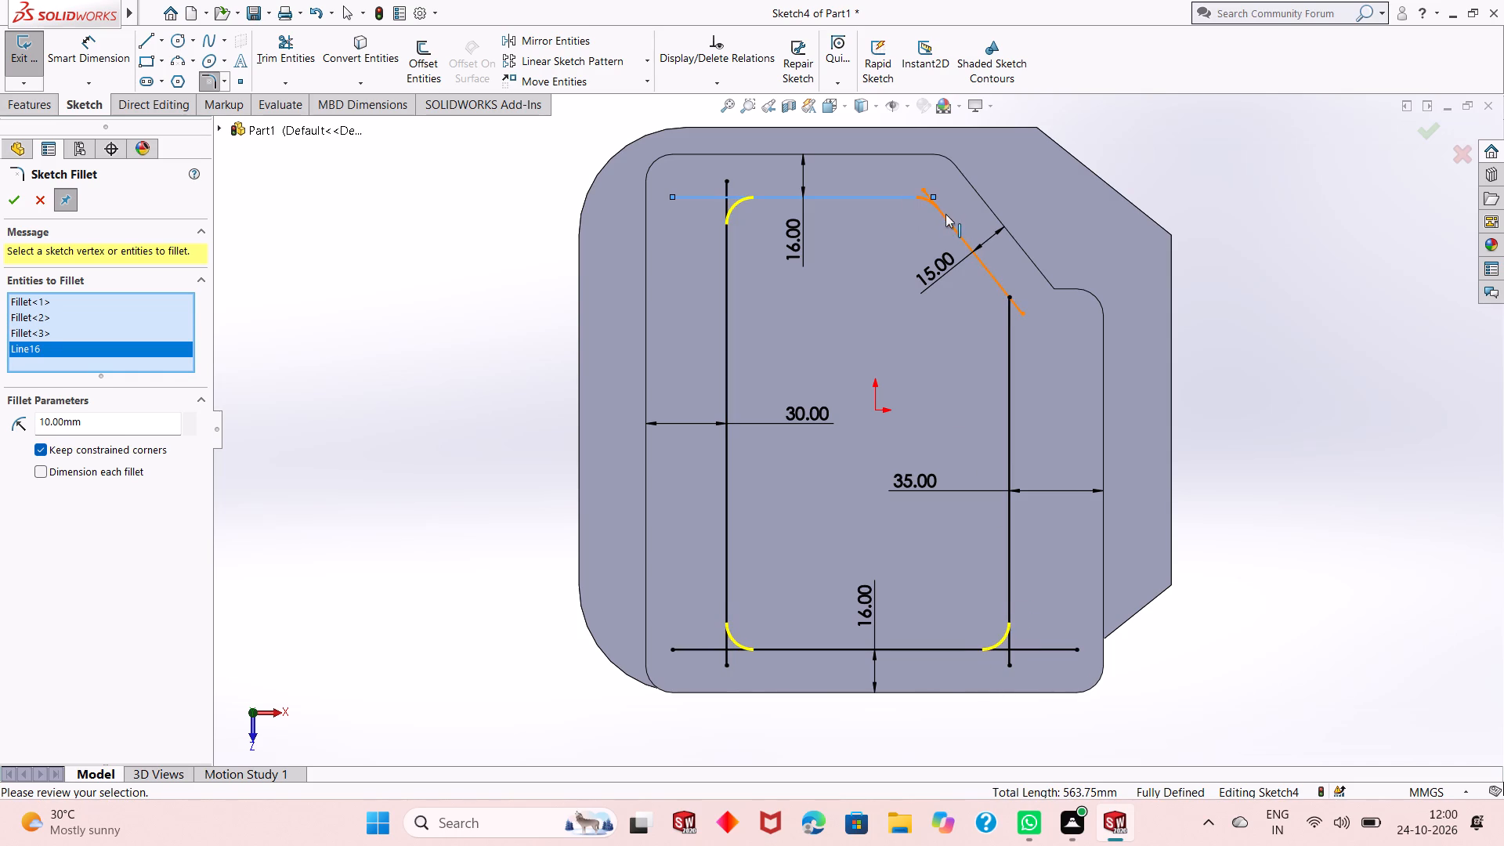
pyautogui.click(945, 214)
pyautogui.click(1007, 291)
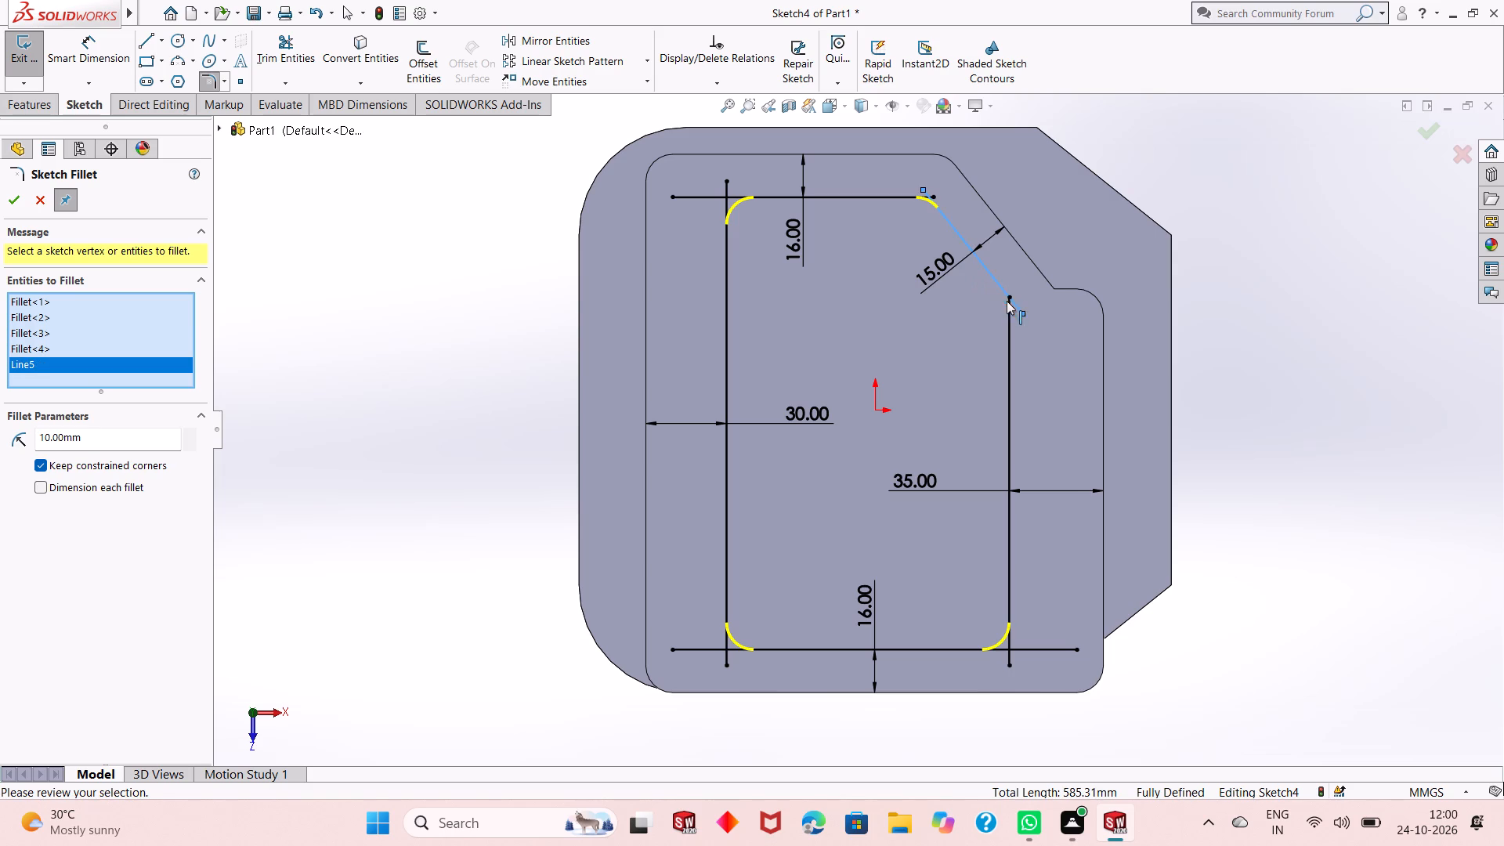
pyautogui.click(1008, 309)
pyautogui.click(806, 422)
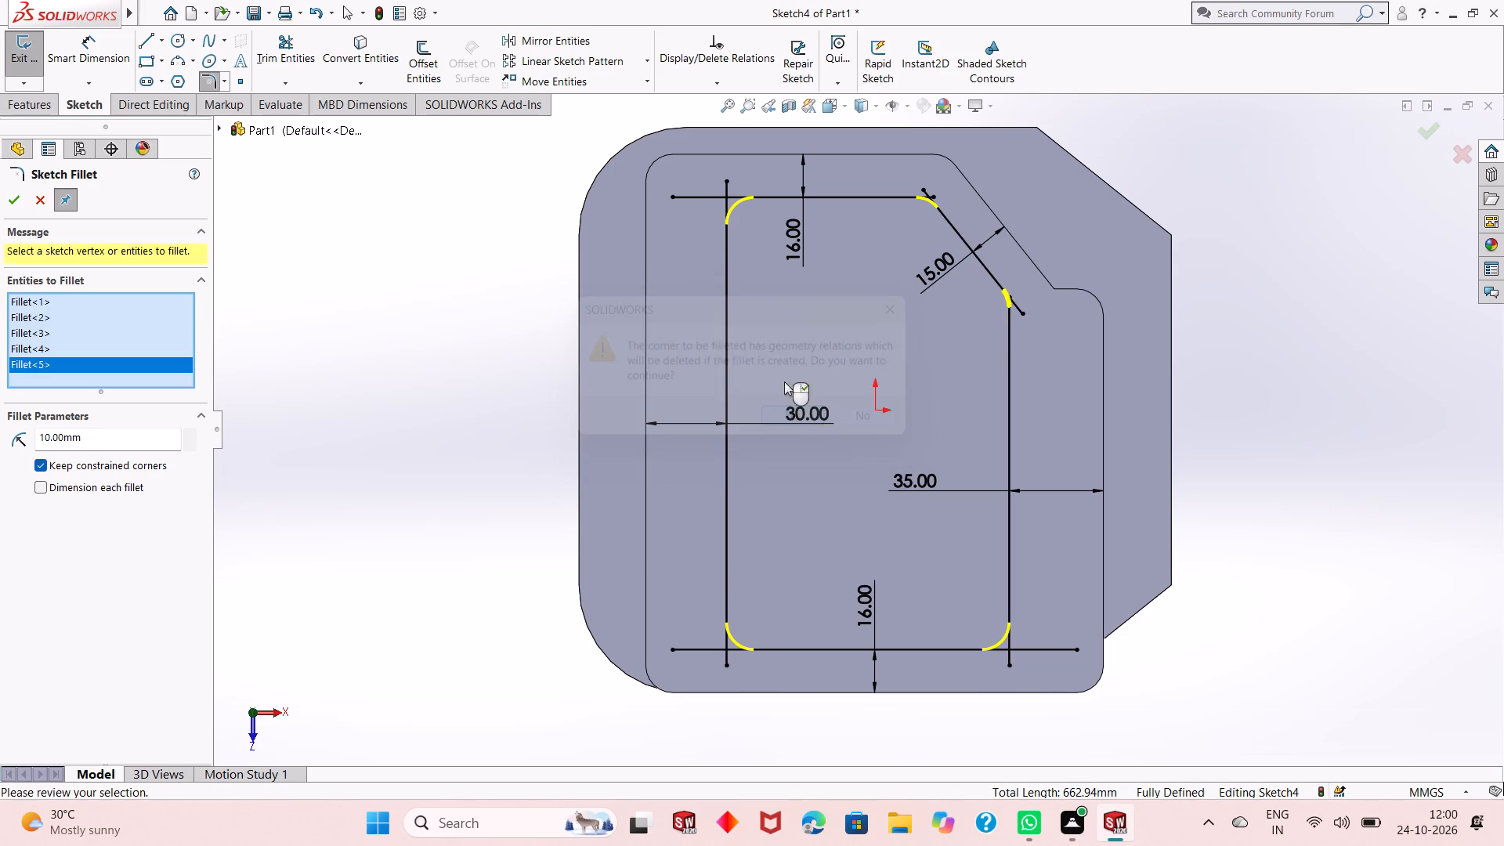
pyautogui.click(2, 204)
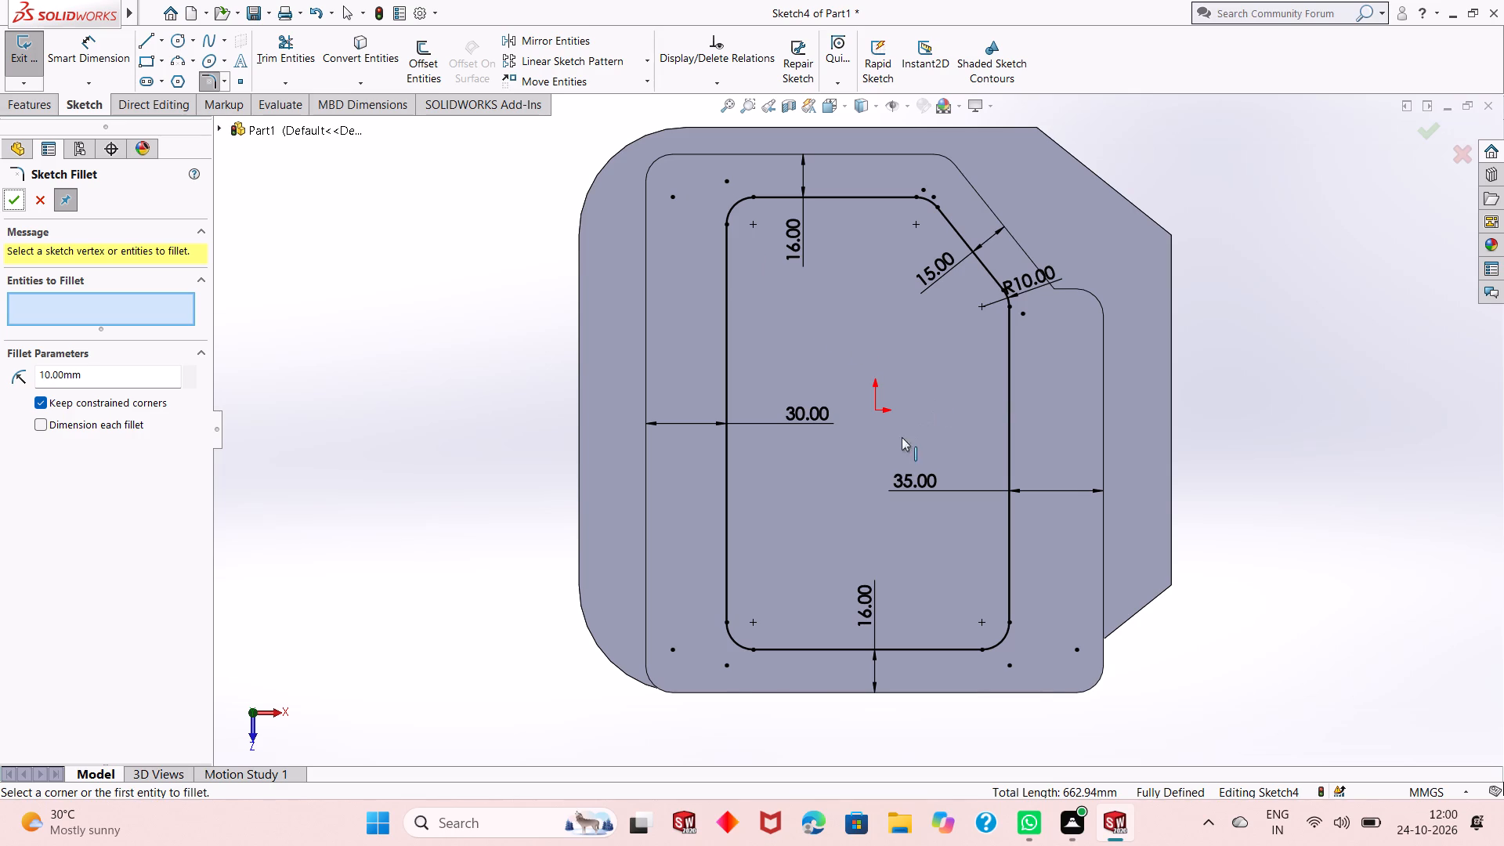
pyautogui.scroll(4, 842, 470)
pyautogui.moveTo(841, 475); pyautogui.dragTo(841, 268, button='middle')
pyautogui.scroll(-3, 843, 324)
pyautogui.scroll(4, 843, 325)
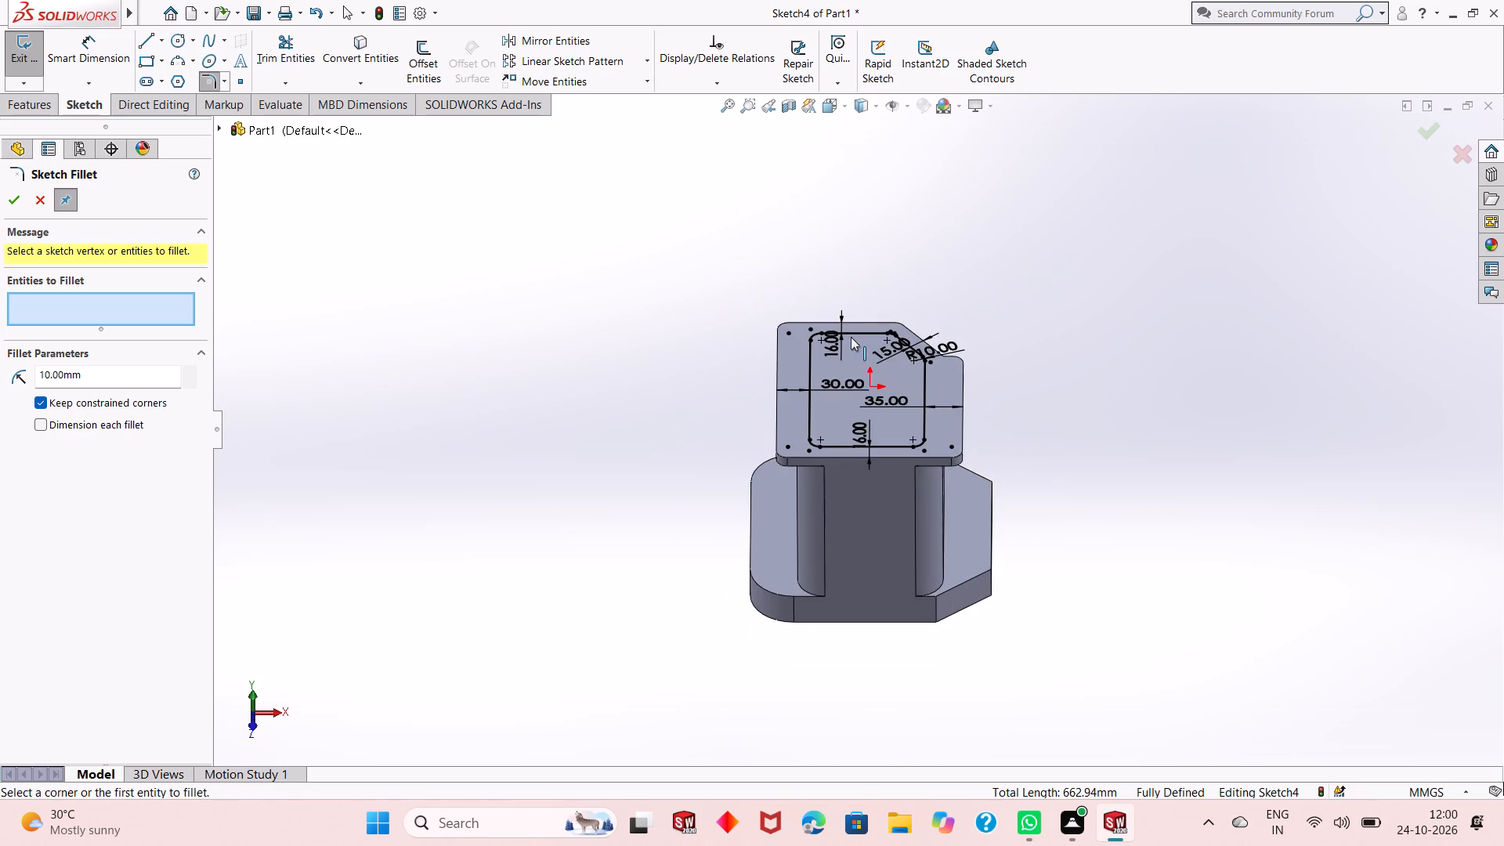
pyautogui.moveTo(854, 365); pyautogui.dragTo(857, 478, button='middle')
pyautogui.scroll(-4, 867, 466)
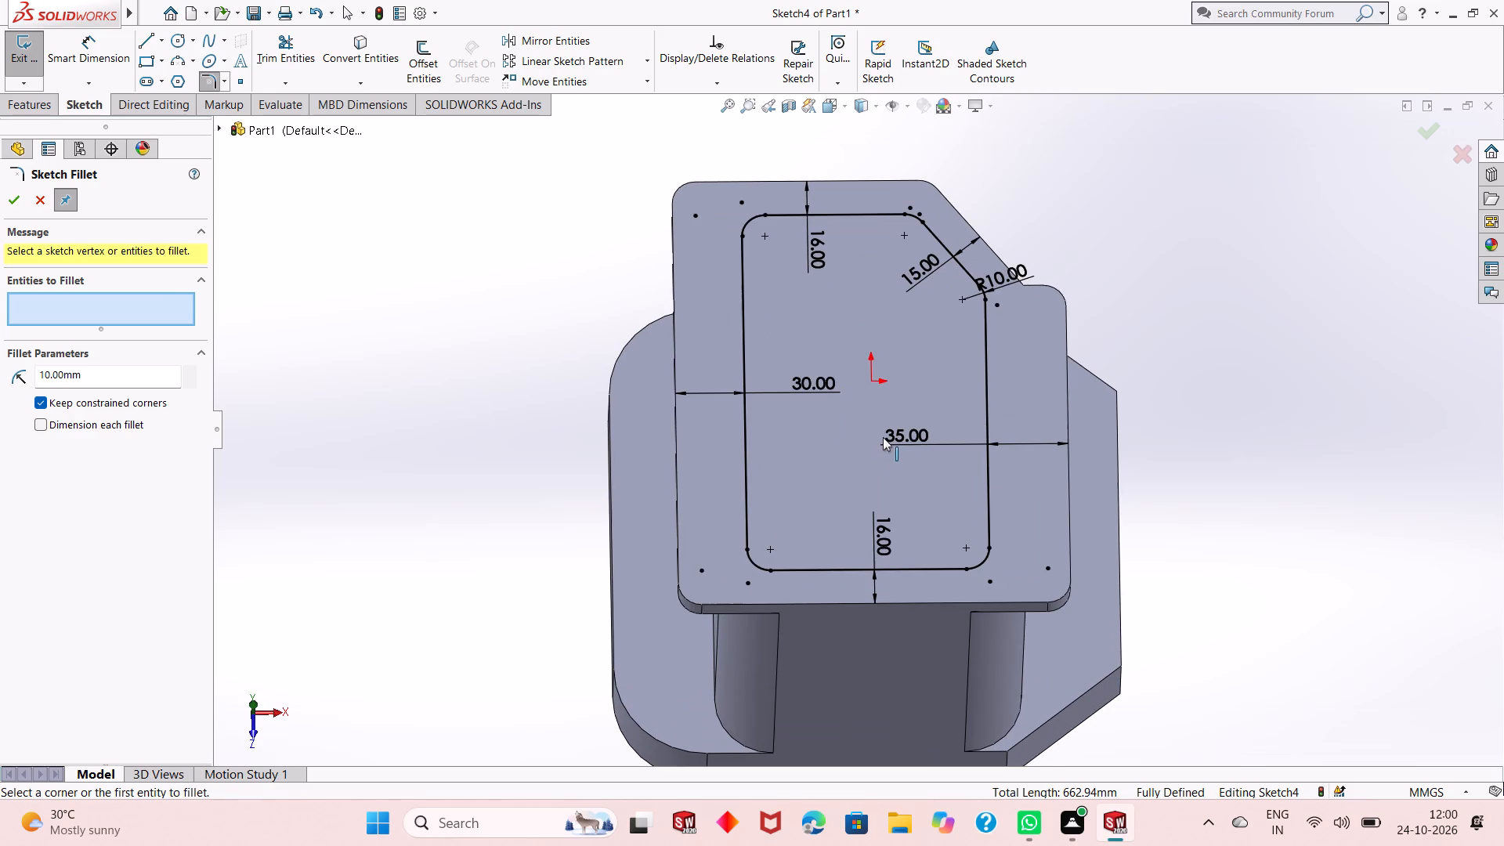
pyautogui.click(3, 201)
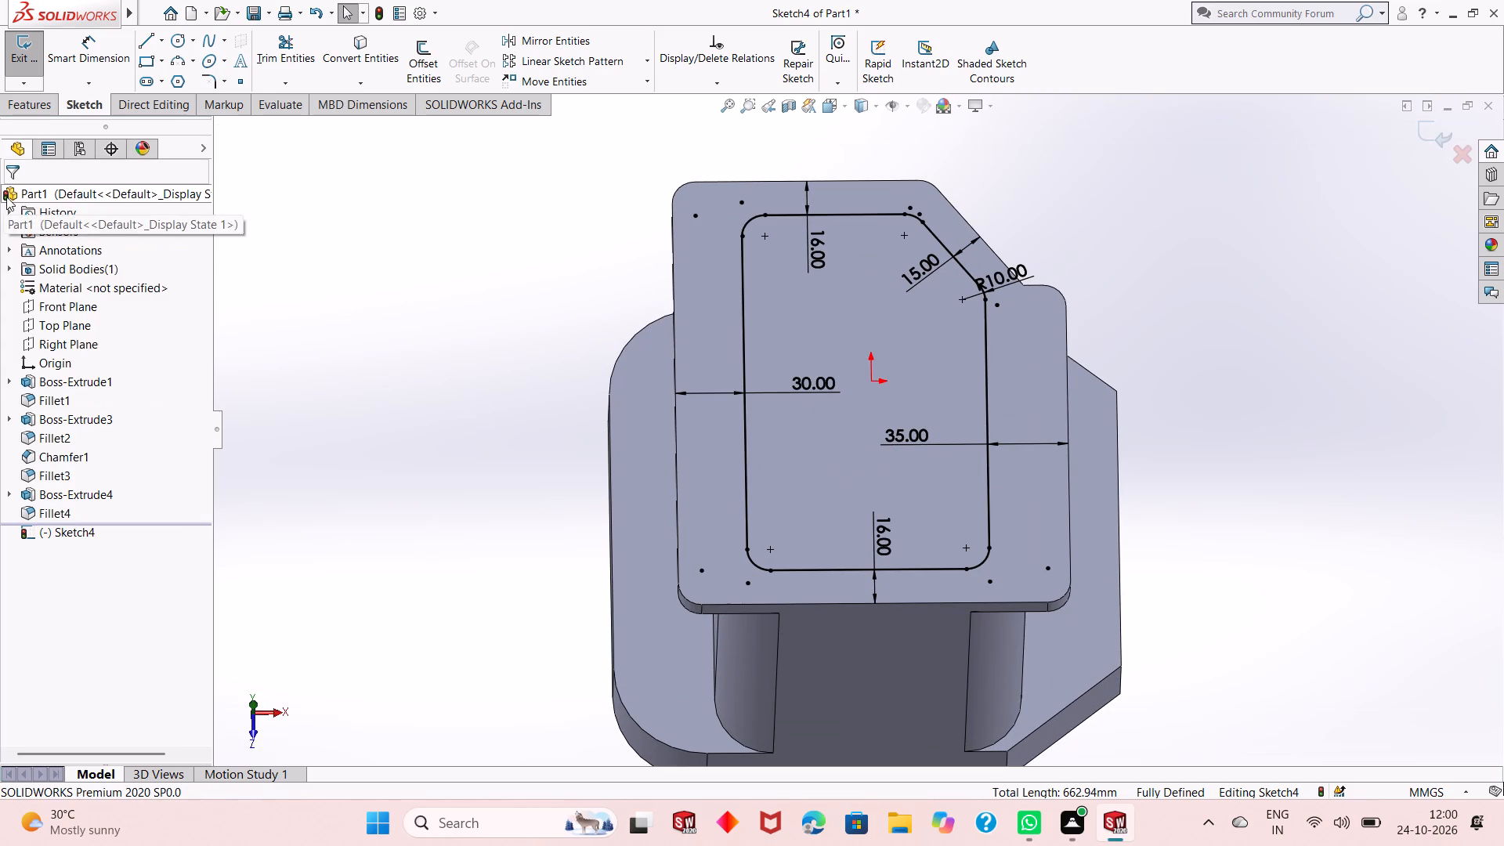
# Cut the rounded profile down from the top face with a blind Extruded Cut of depth 191-30, i.e. 161 mm.
pyautogui.click(31, 106)
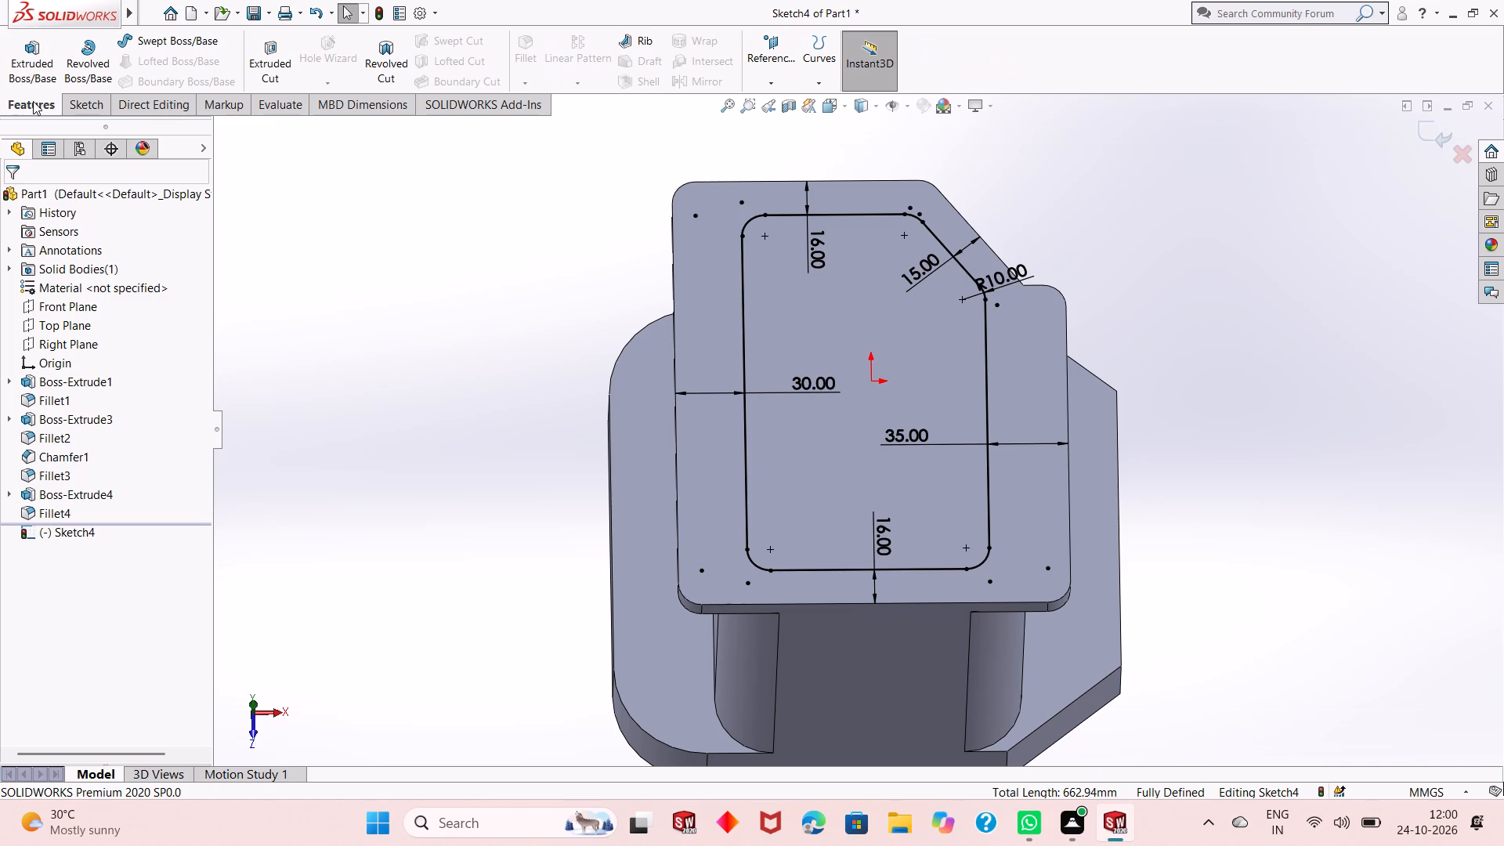
pyautogui.click(280, 70)
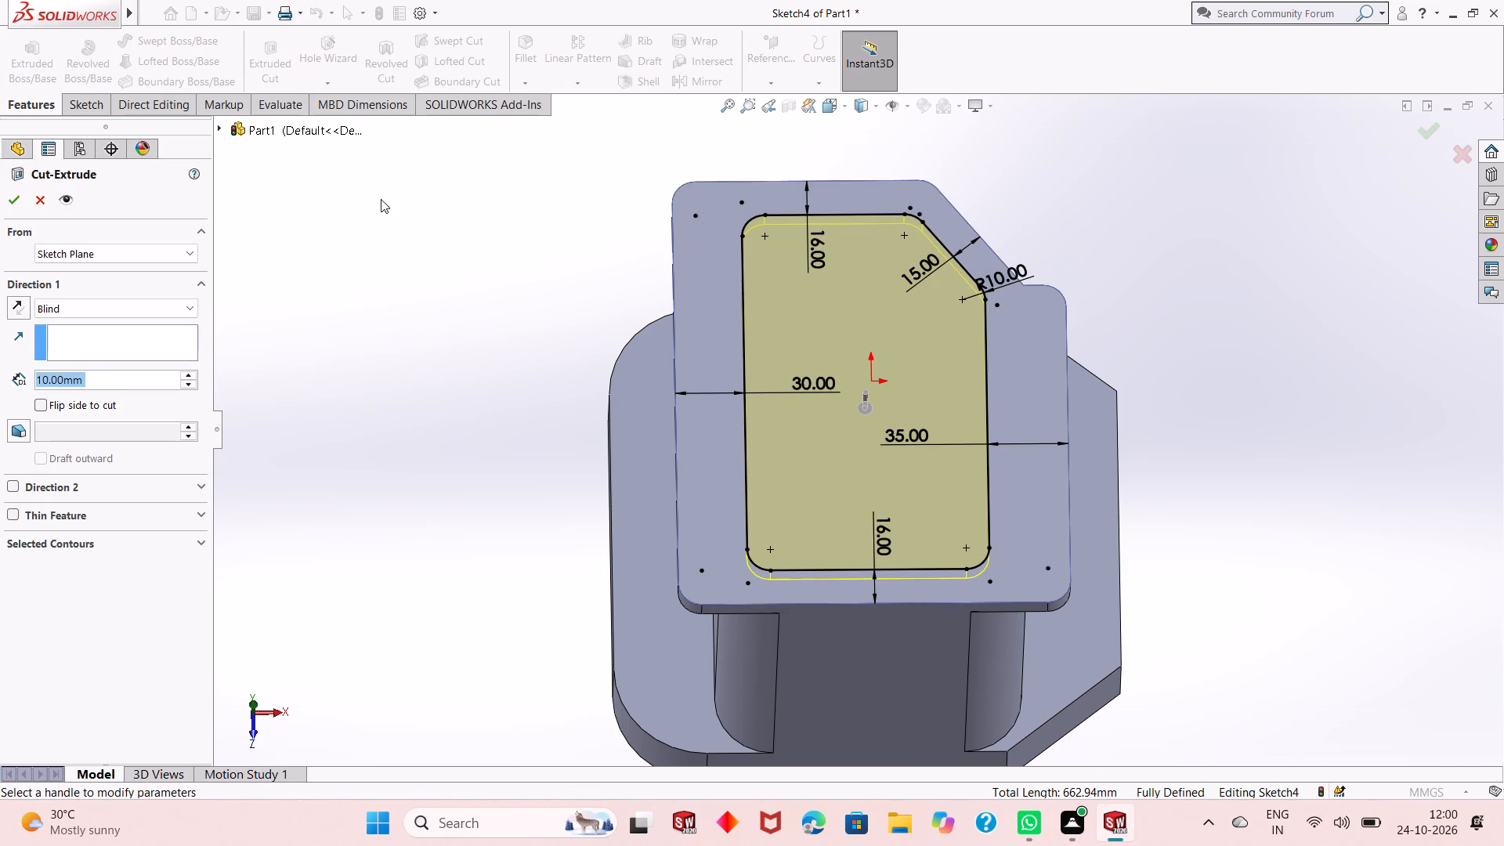
pyautogui.scroll(1, 785, 340)
pyautogui.moveTo(902, 699); pyautogui.dragTo(902, 666, button='middle')
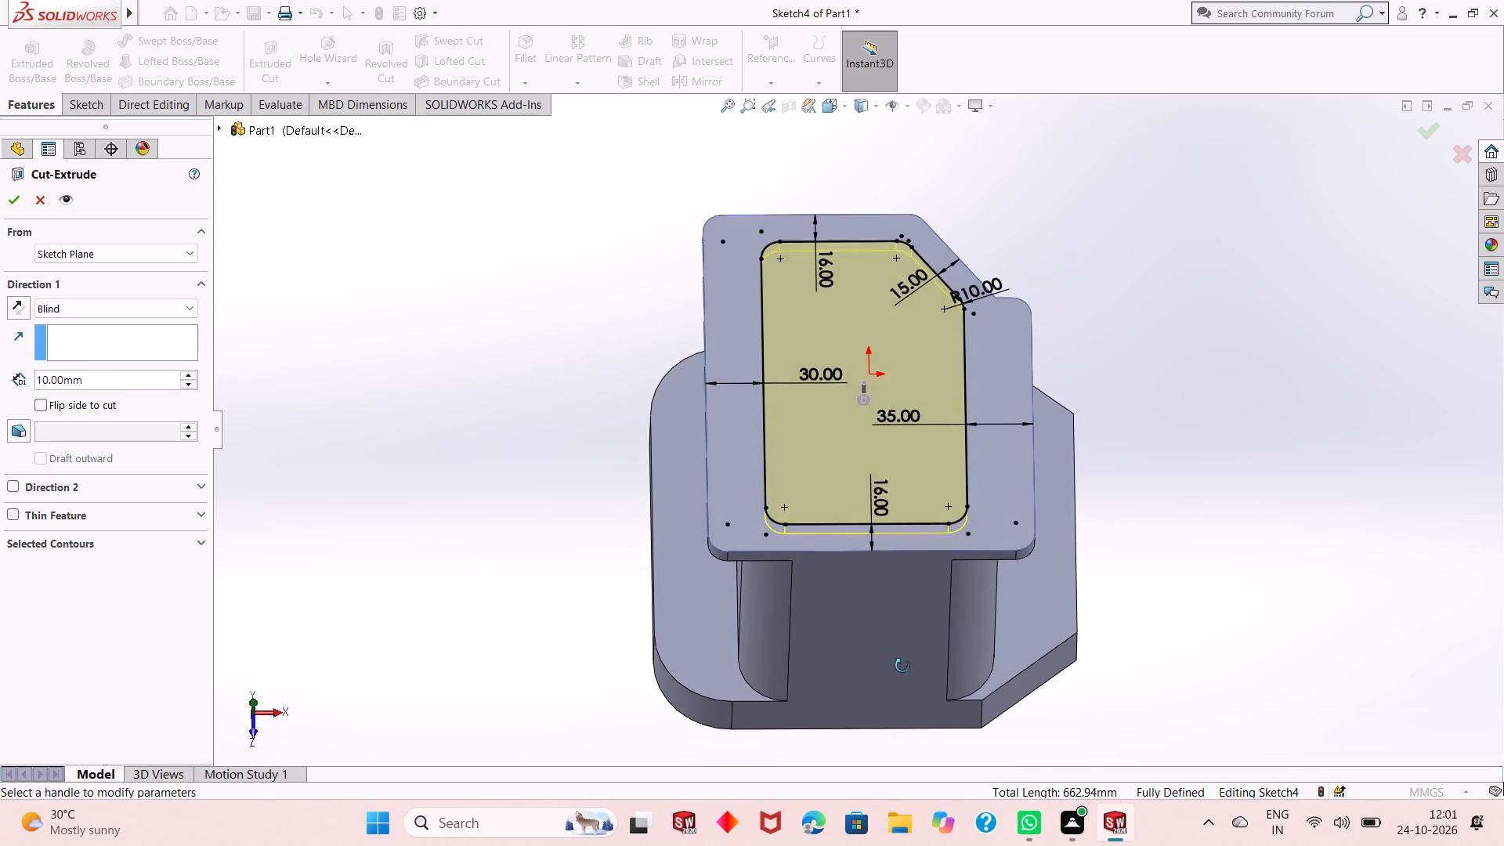
pyautogui.moveTo(902, 666); pyautogui.dragTo(900, 479, button='middle')
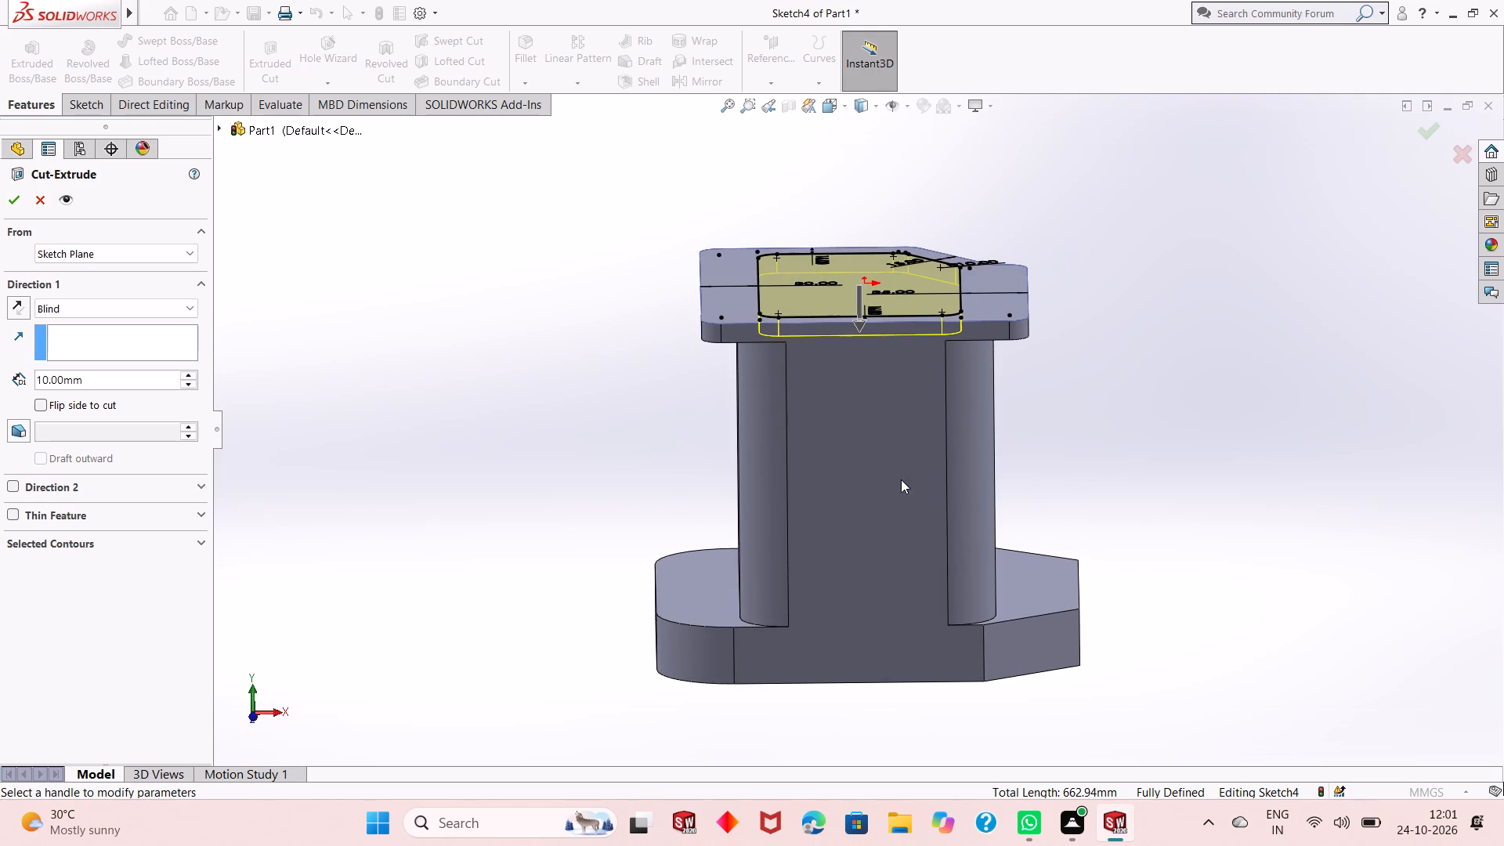
pyautogui.doubleClick(102, 381)
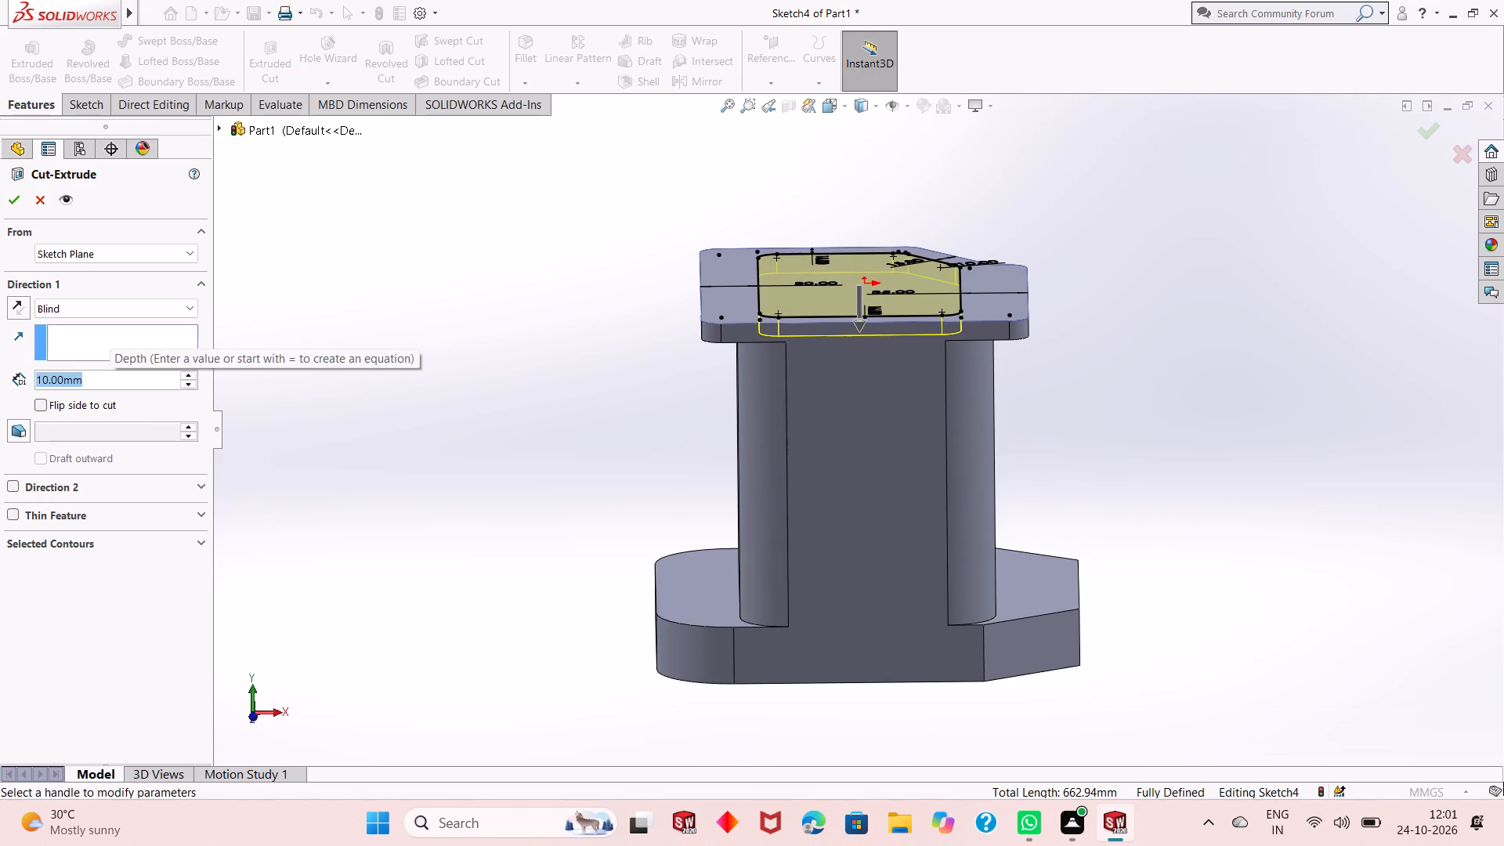
pyautogui.write('19')
pyautogui.write('1-30')
pyautogui.press('Return')
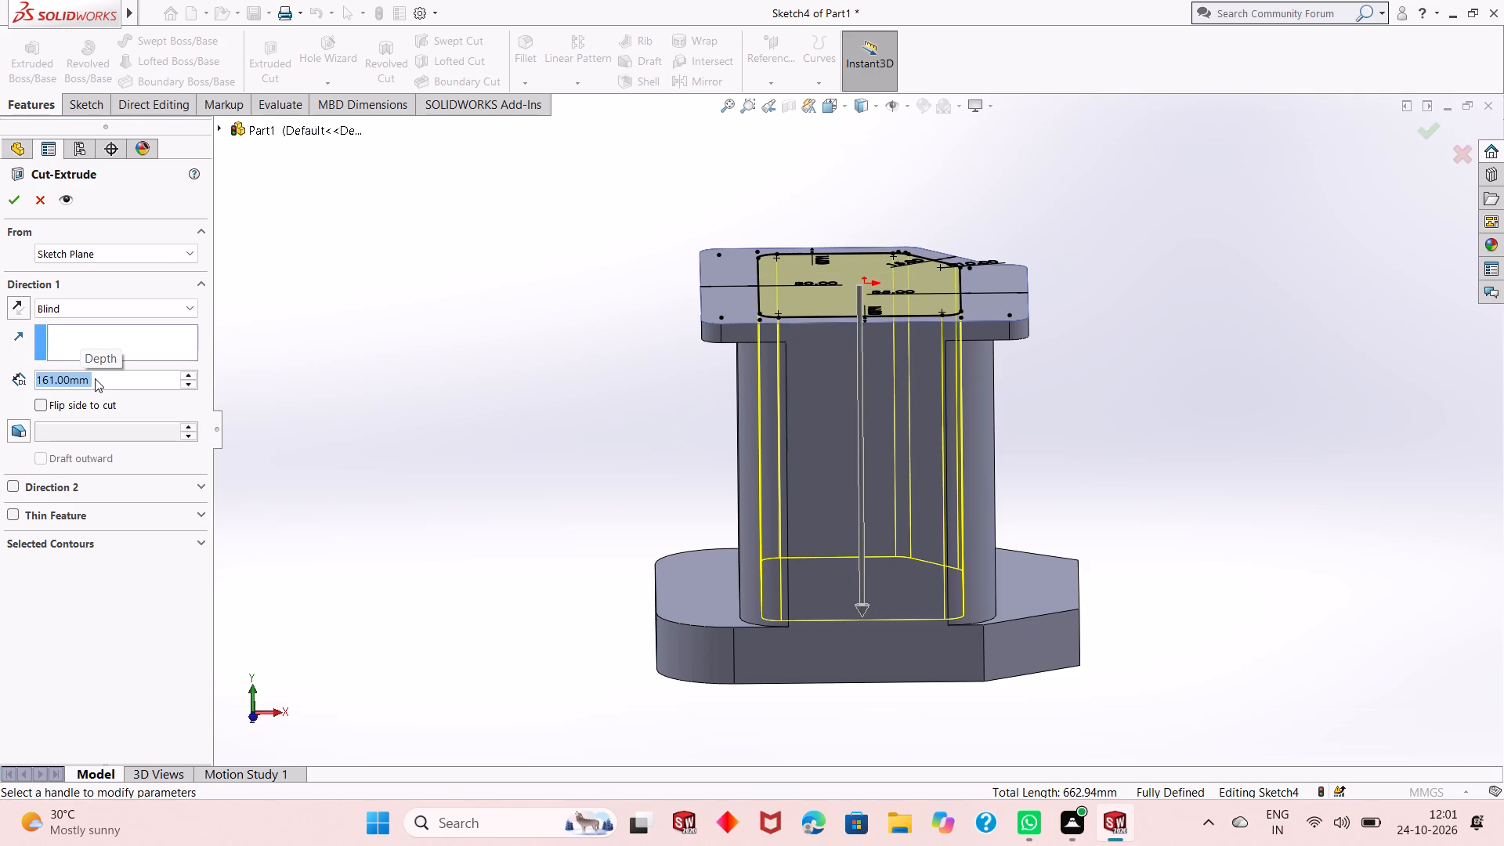
pyautogui.click(16, 206)
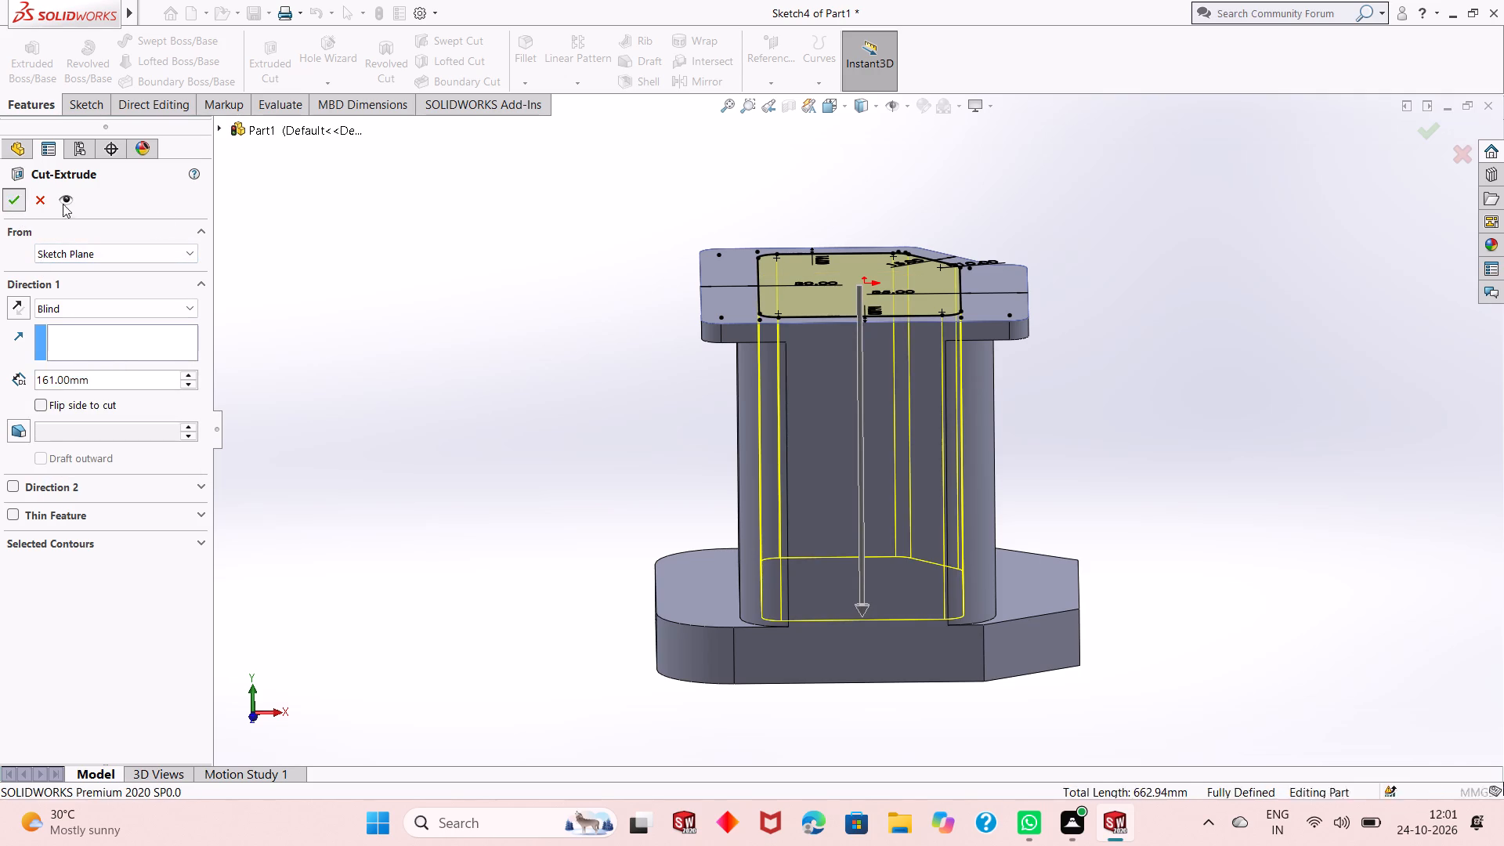
pyautogui.click(577, 357)
# Examine the new pocket from several angles and check which edges the existing block fillets Fillet3 and Fillet2 cover.
pyautogui.moveTo(962, 299); pyautogui.dragTo(971, 570, button='middle')
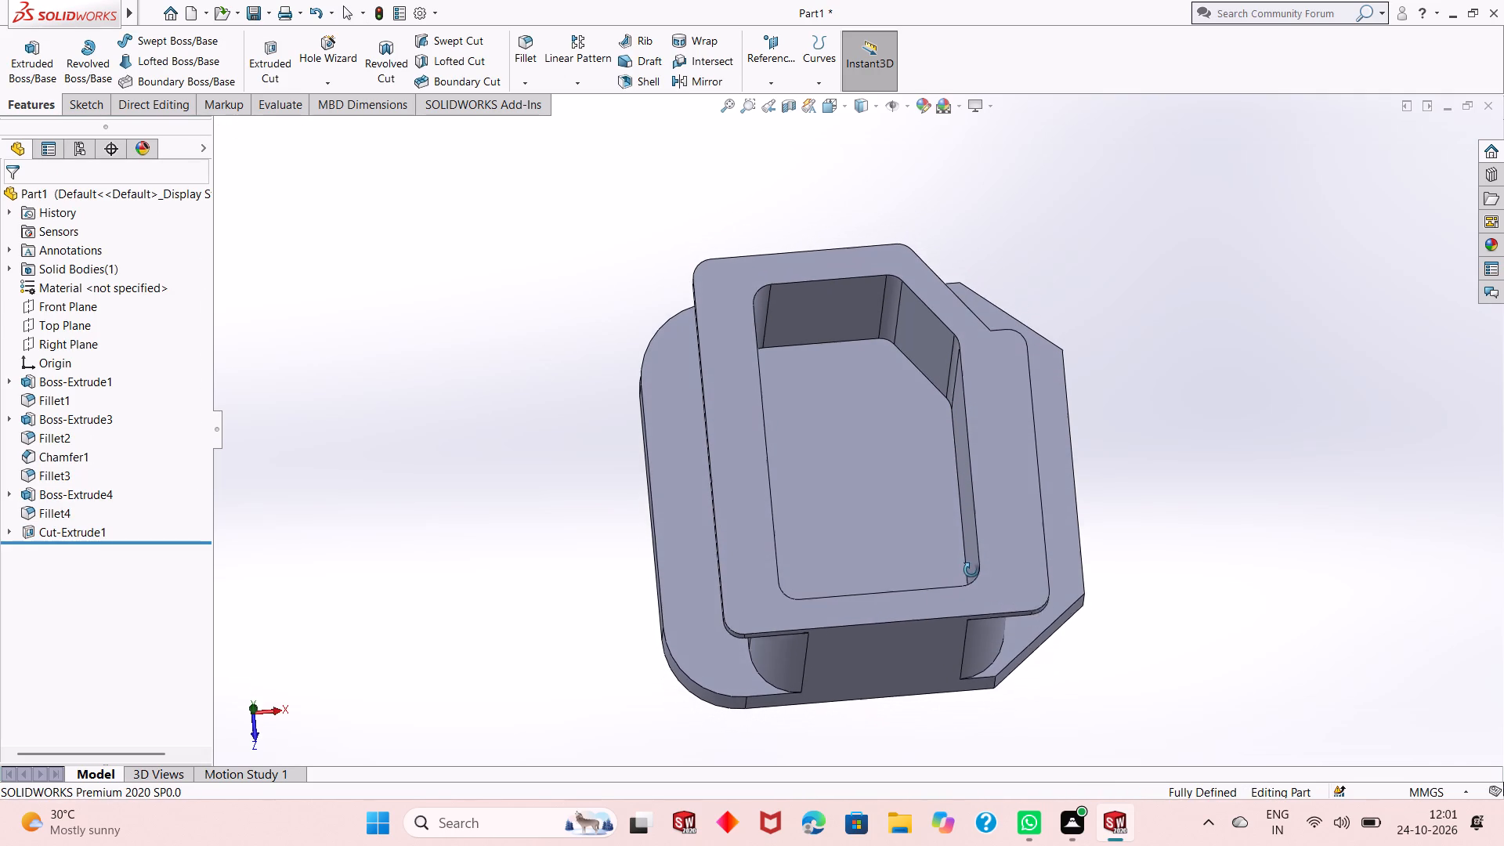
pyautogui.moveTo(971, 570); pyautogui.dragTo(971, 578, button='middle')
pyautogui.scroll(2, 790, 512)
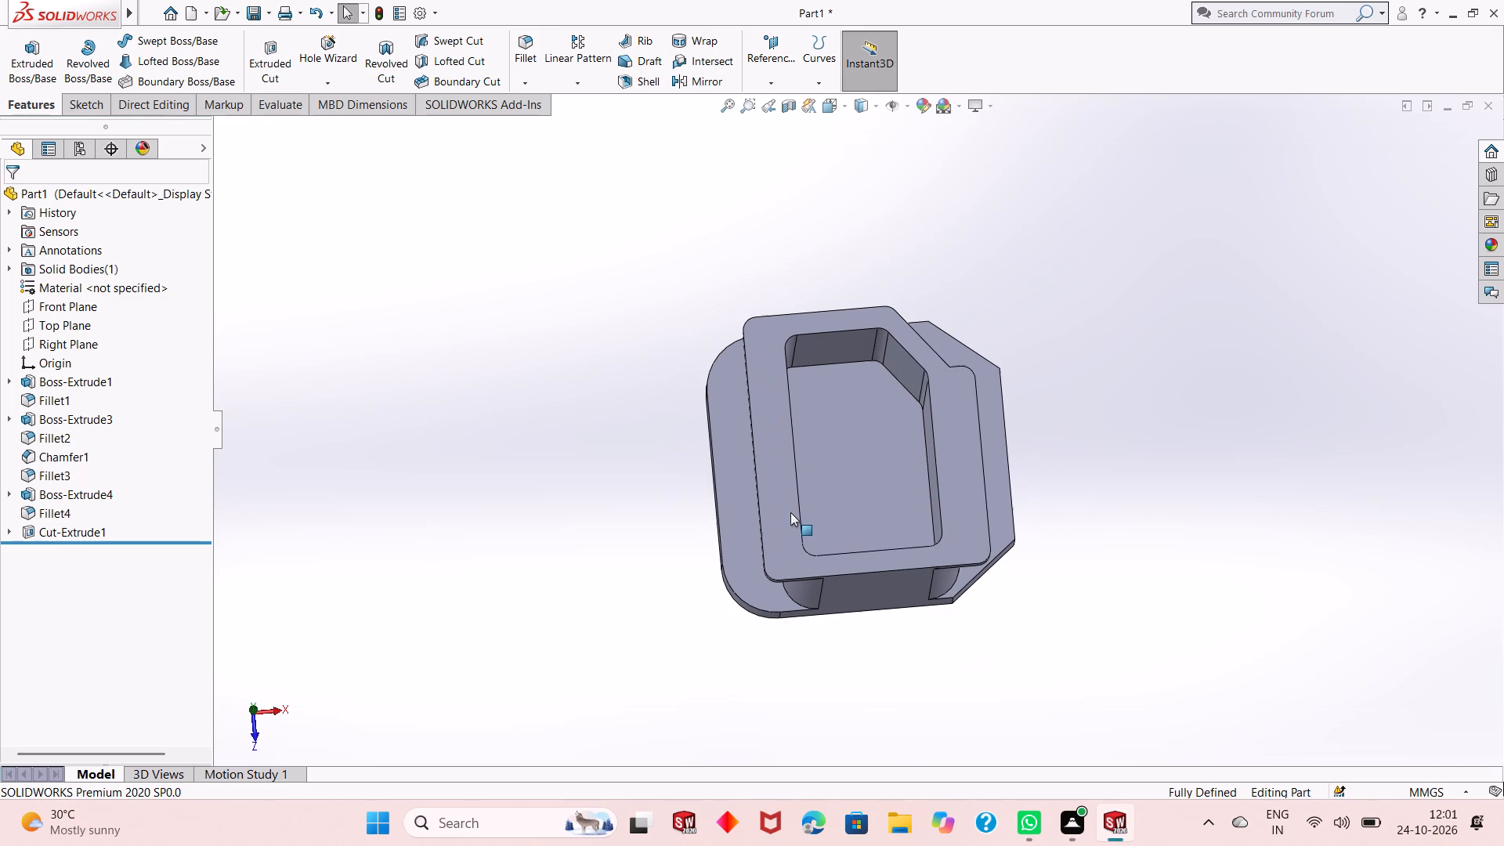
pyautogui.moveTo(822, 474); pyautogui.dragTo(778, 494, button='middle')
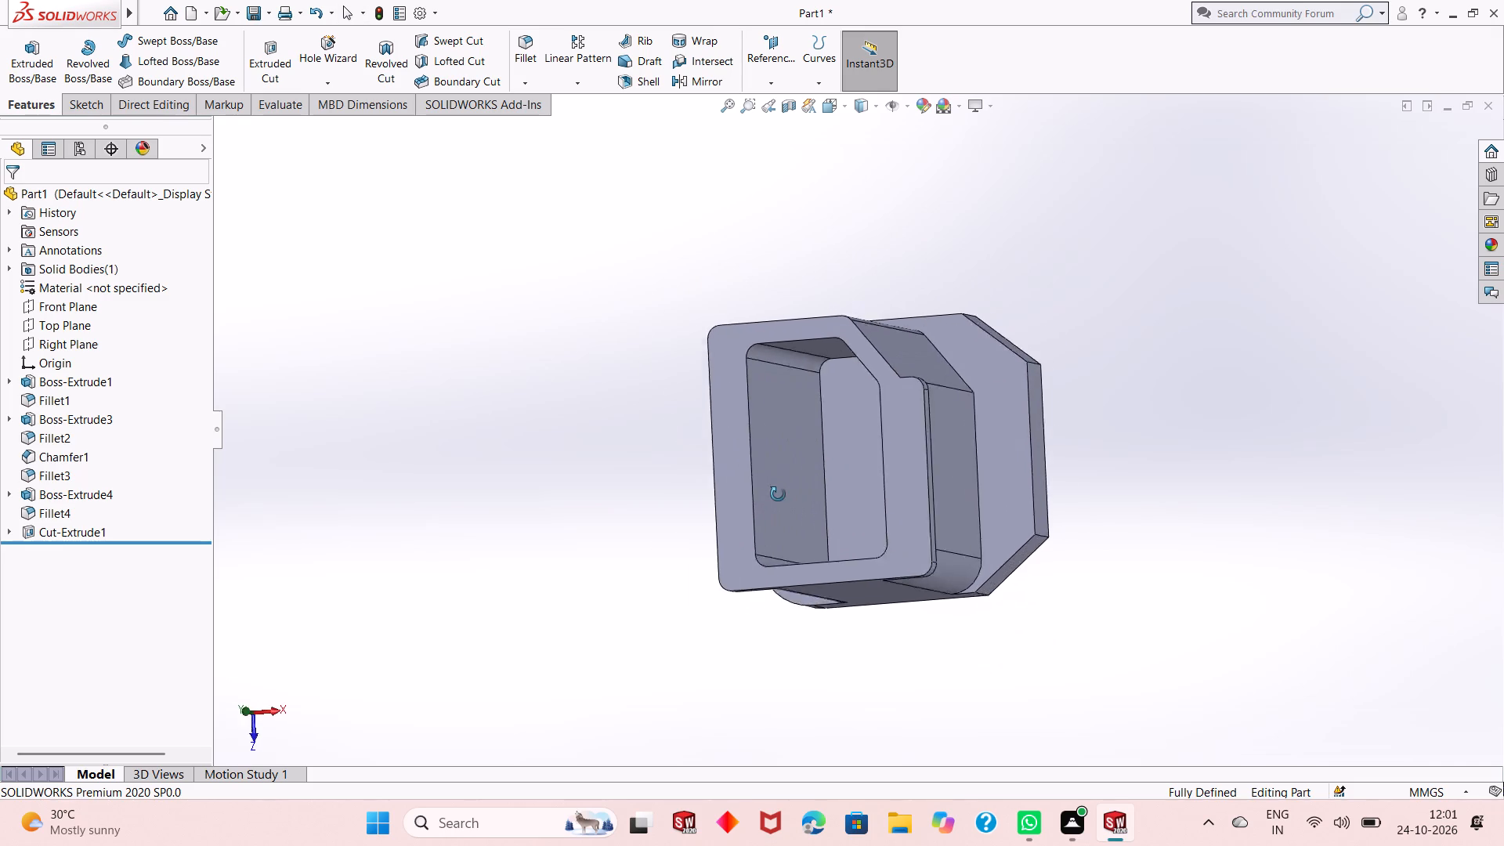
pyautogui.moveTo(778, 494); pyautogui.dragTo(781, 493, button='middle')
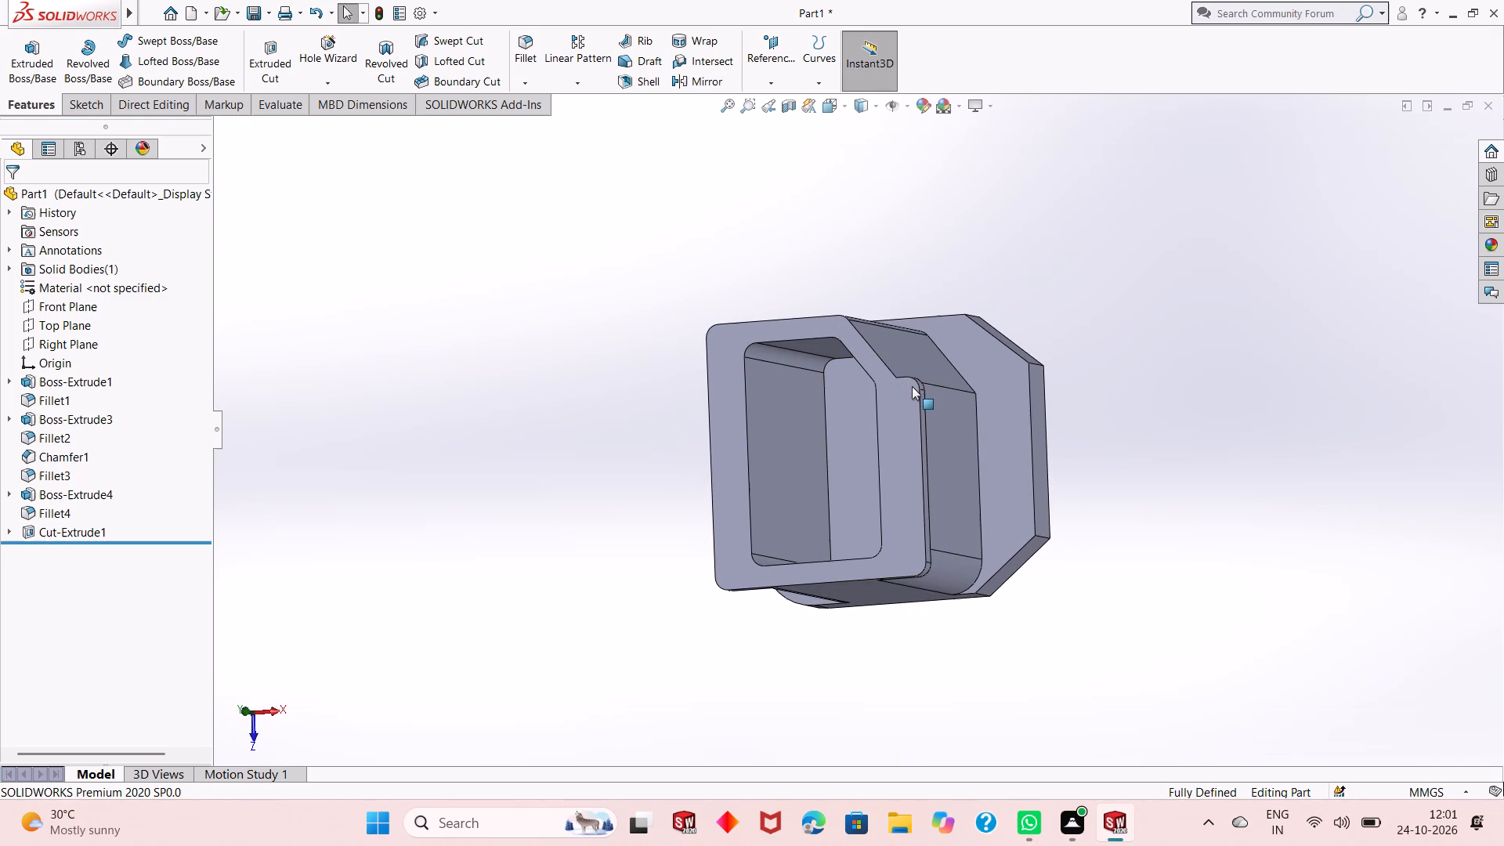
pyautogui.click(67, 473)
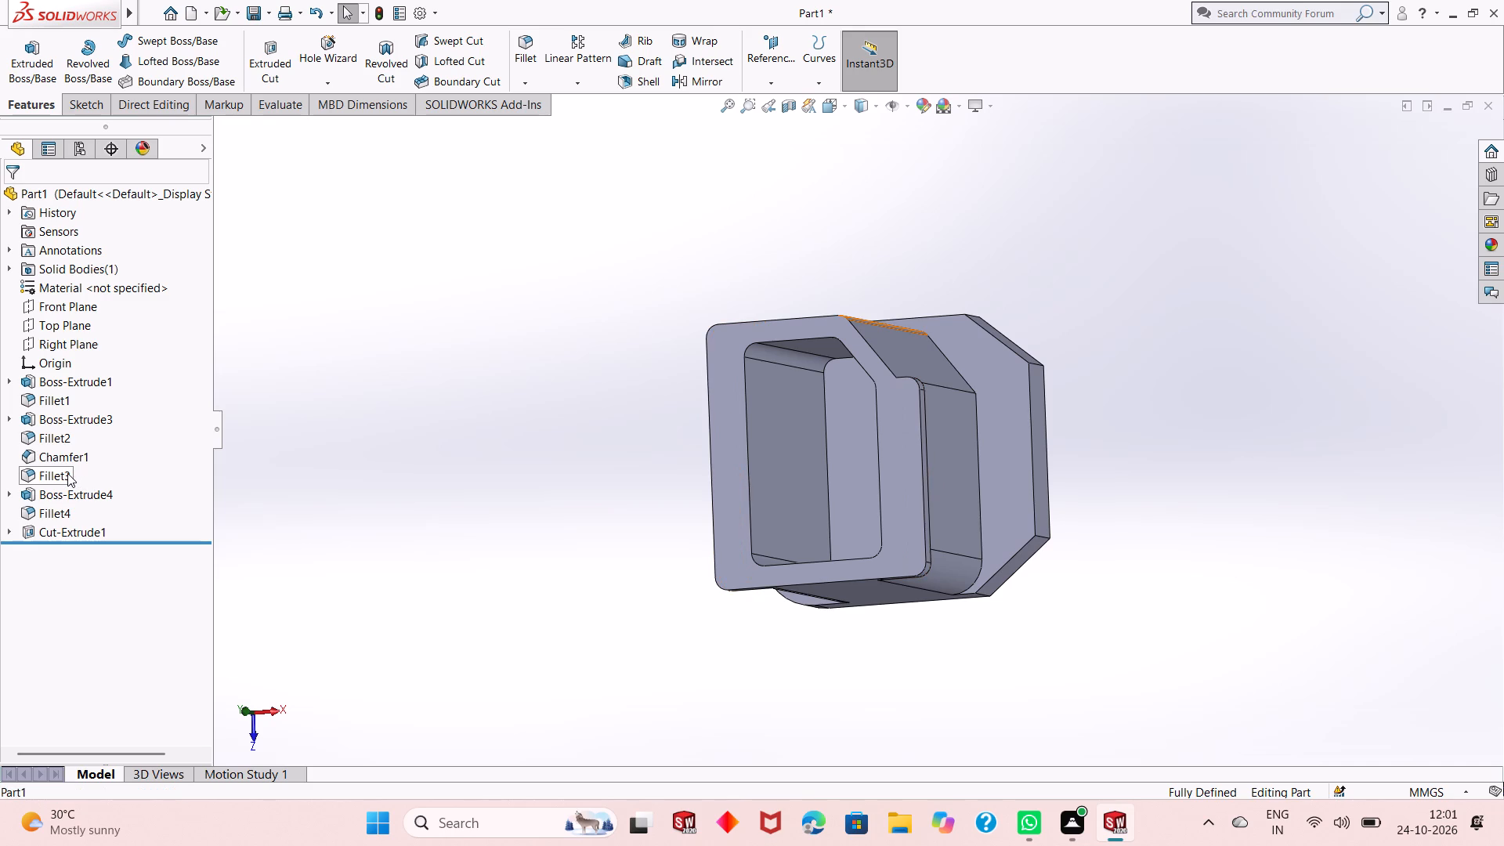
pyautogui.press('Escape')
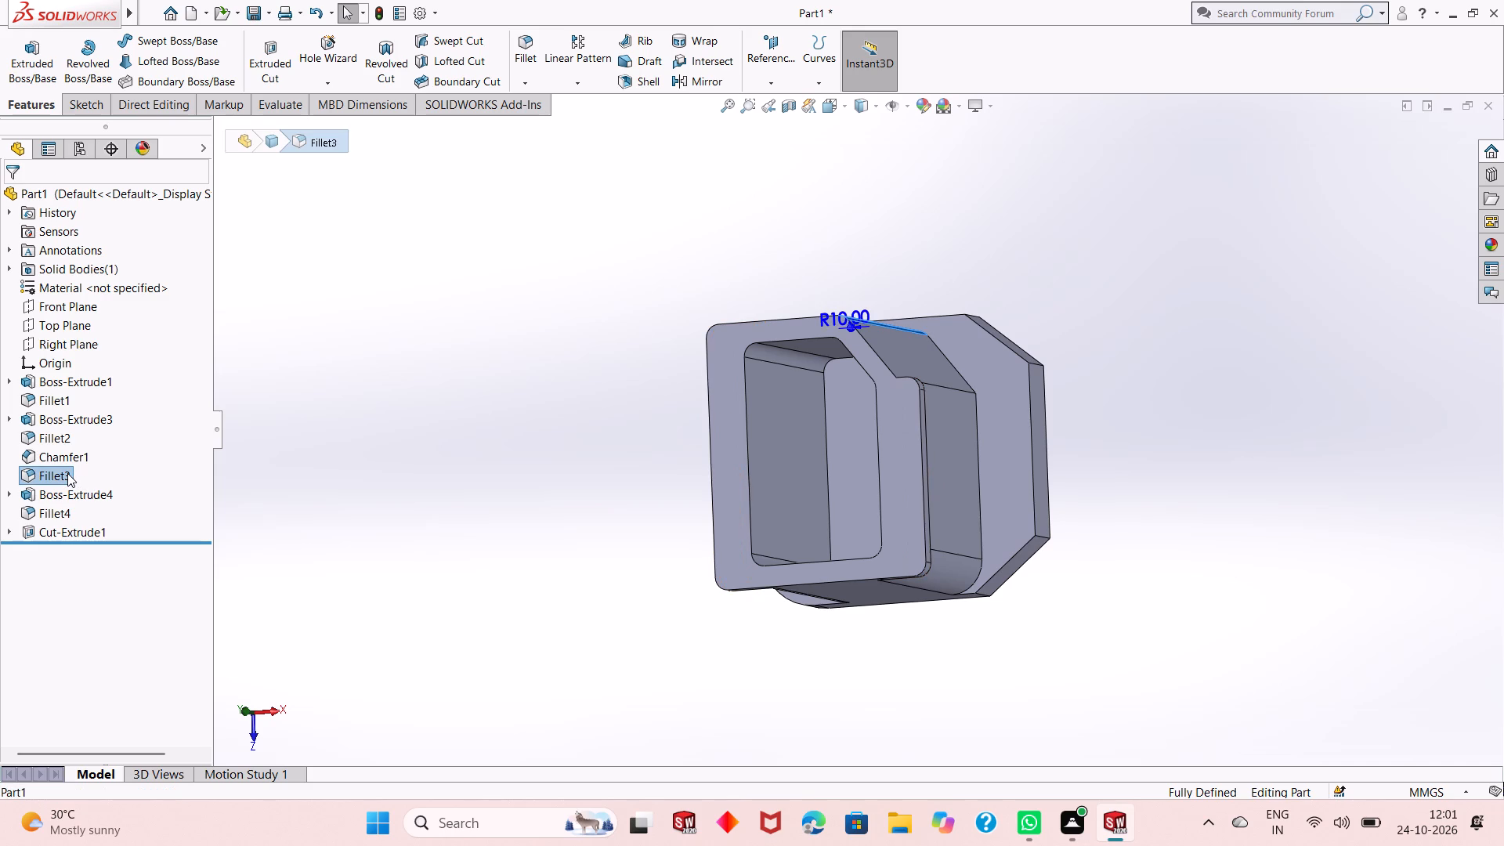
pyautogui.click(64, 441)
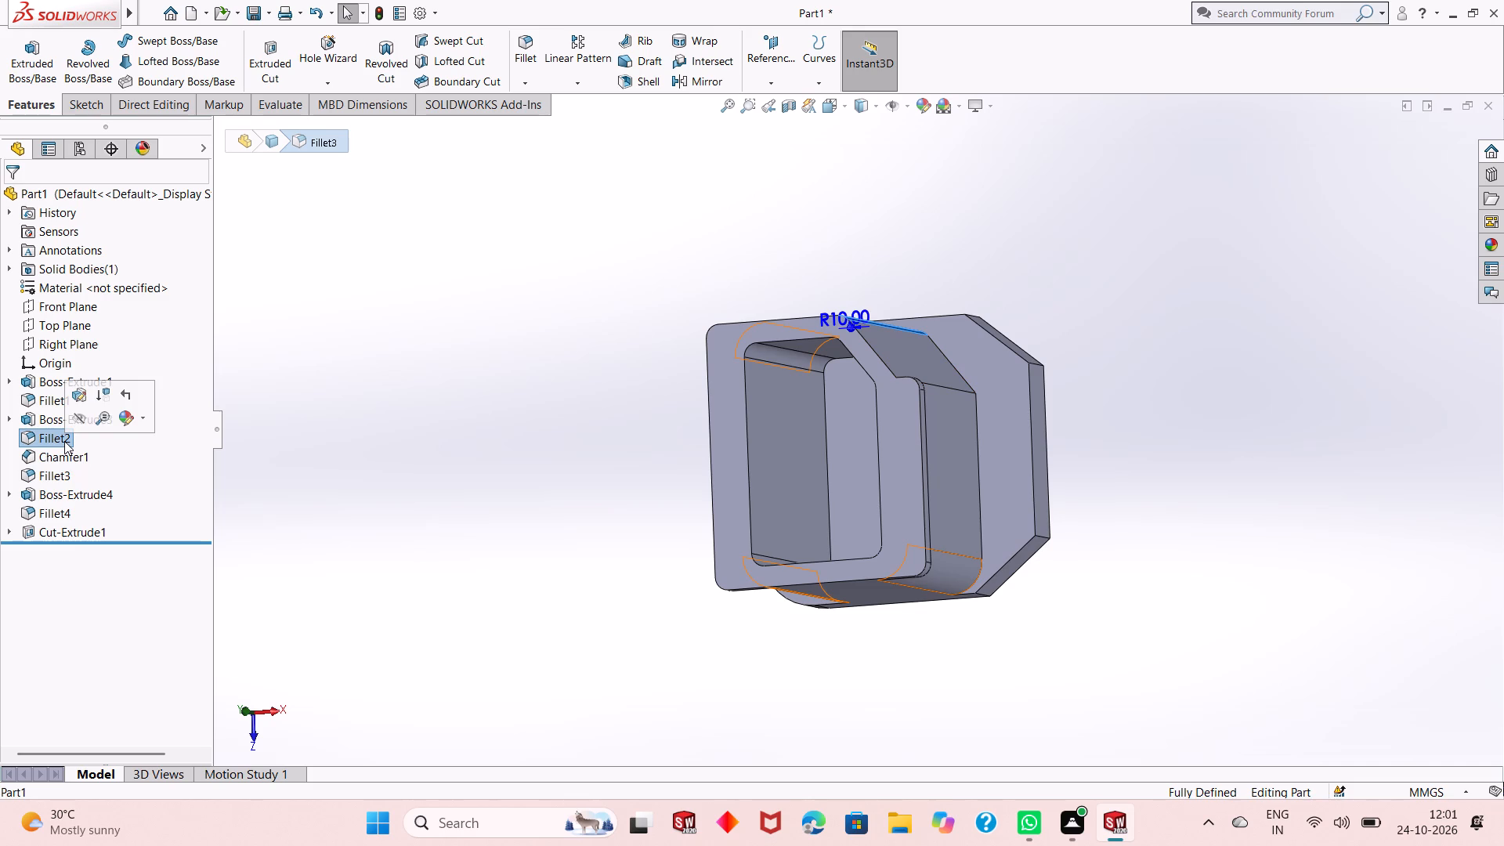
pyautogui.press('Escape')
pyautogui.press('Escape')
pyautogui.press('Escape')
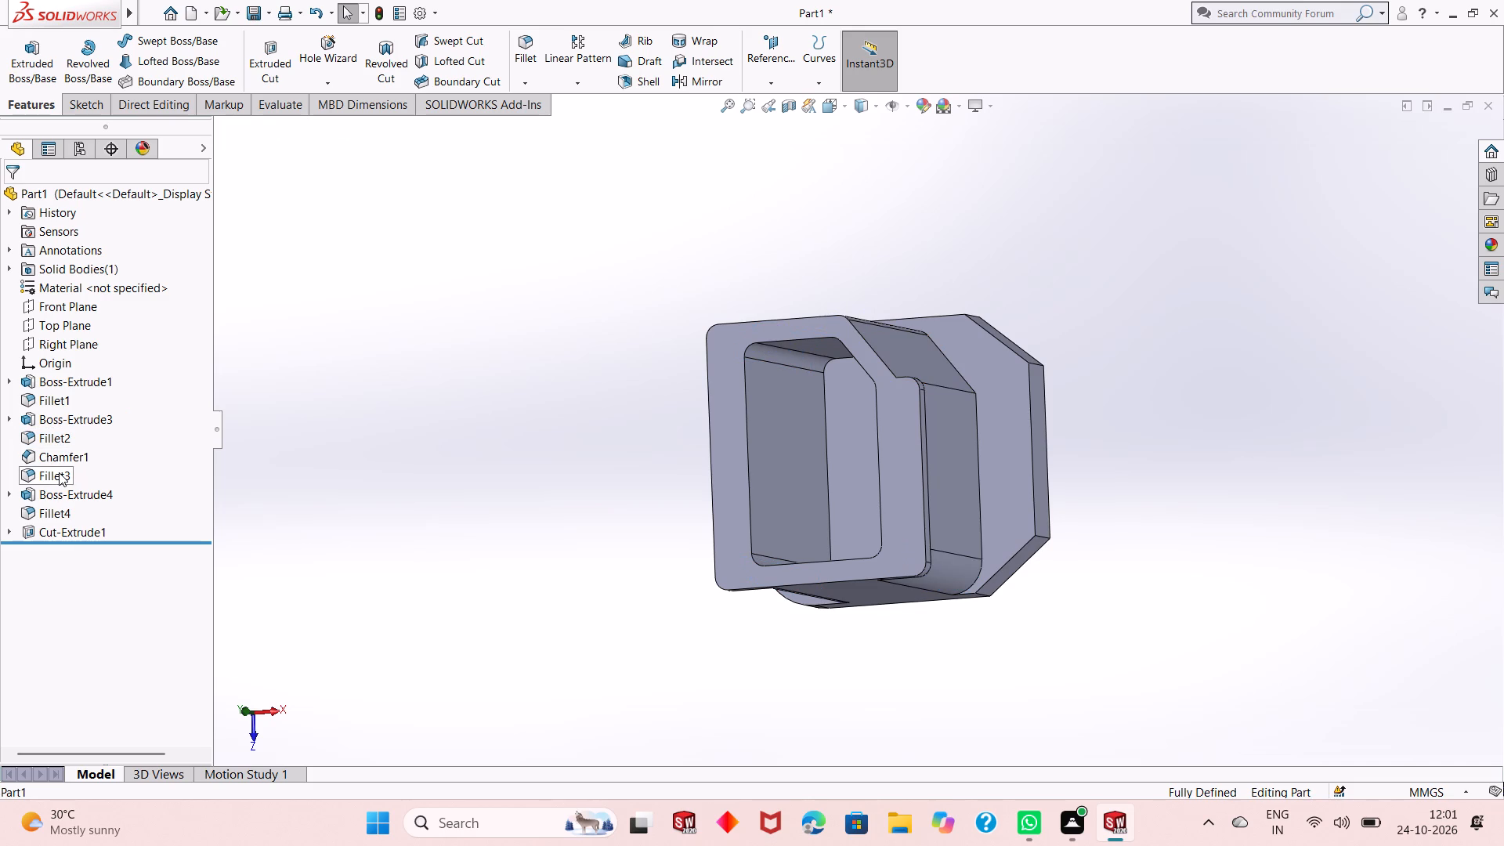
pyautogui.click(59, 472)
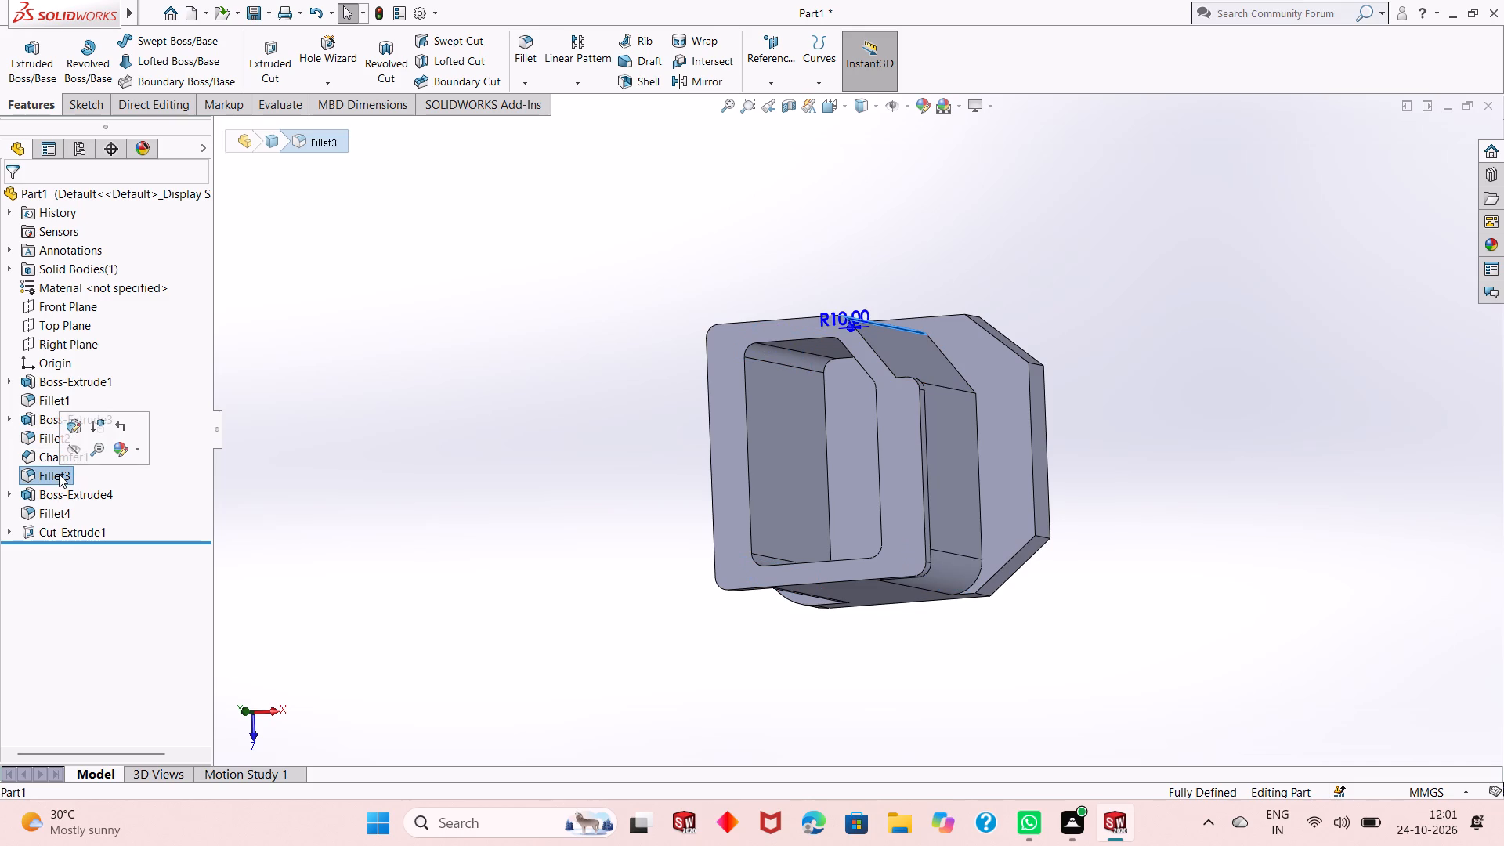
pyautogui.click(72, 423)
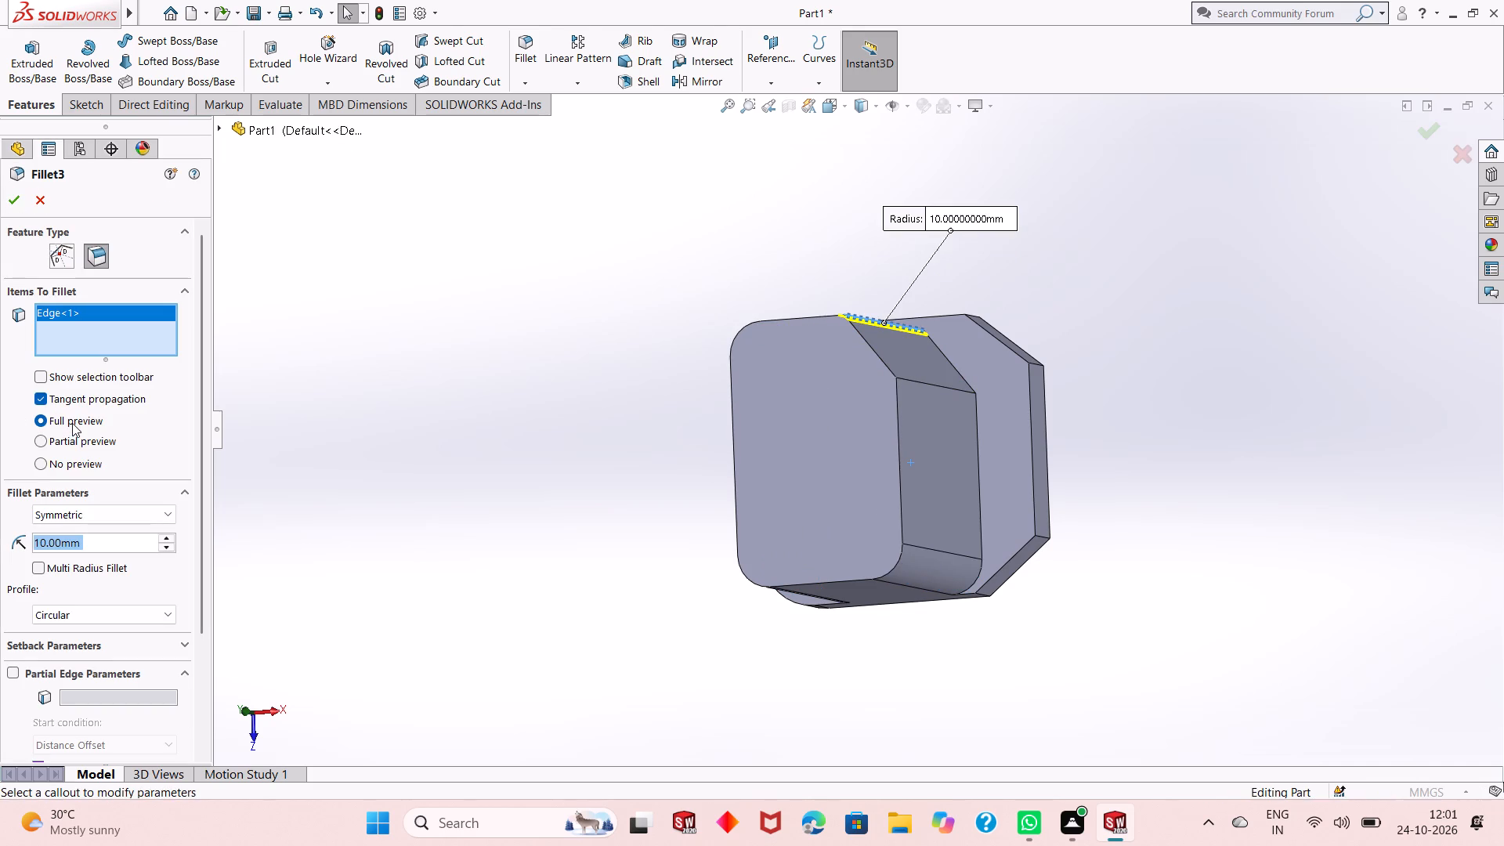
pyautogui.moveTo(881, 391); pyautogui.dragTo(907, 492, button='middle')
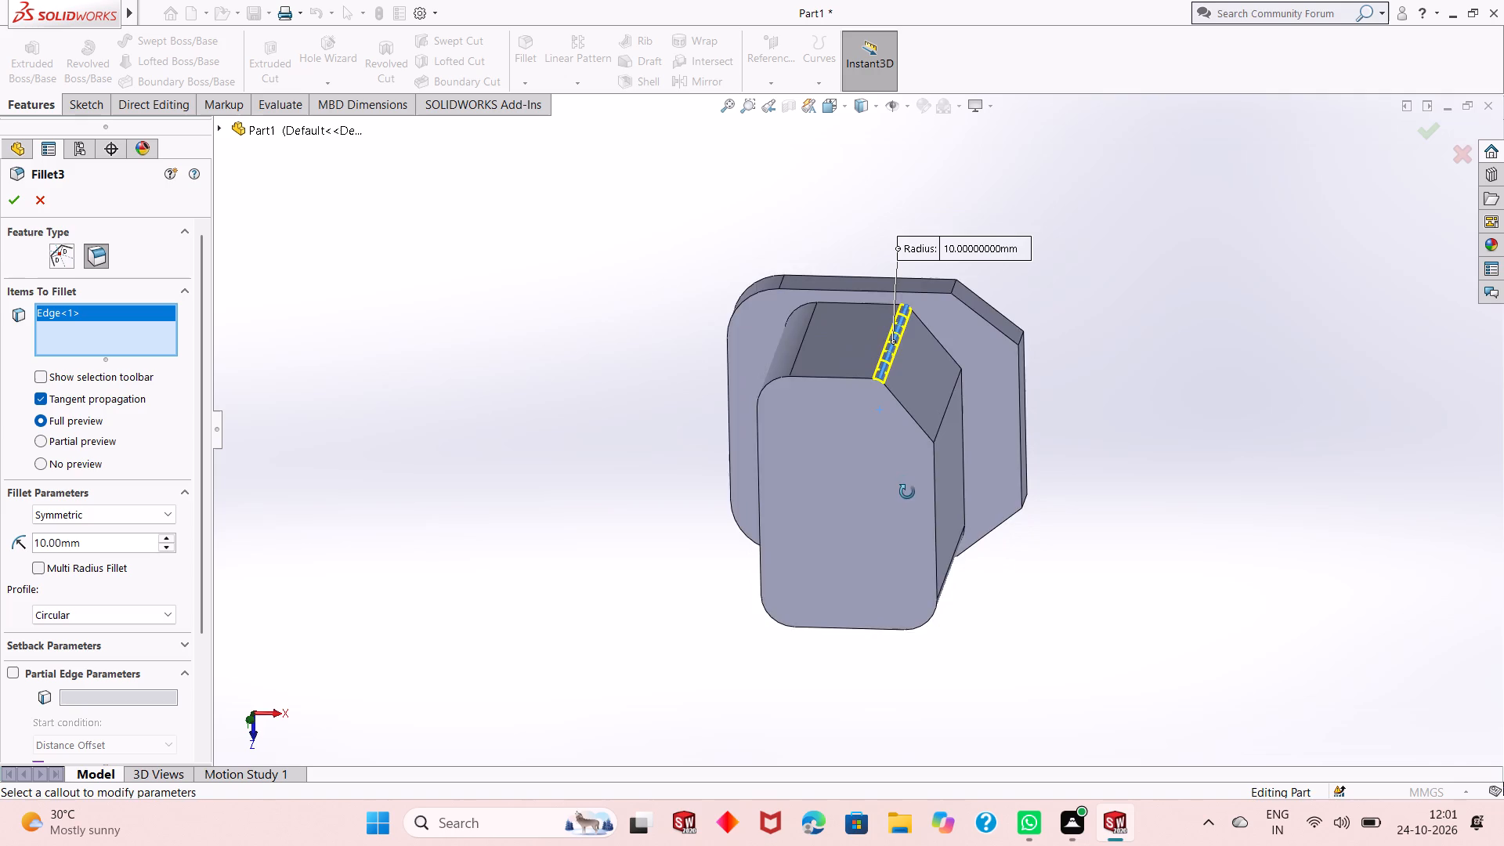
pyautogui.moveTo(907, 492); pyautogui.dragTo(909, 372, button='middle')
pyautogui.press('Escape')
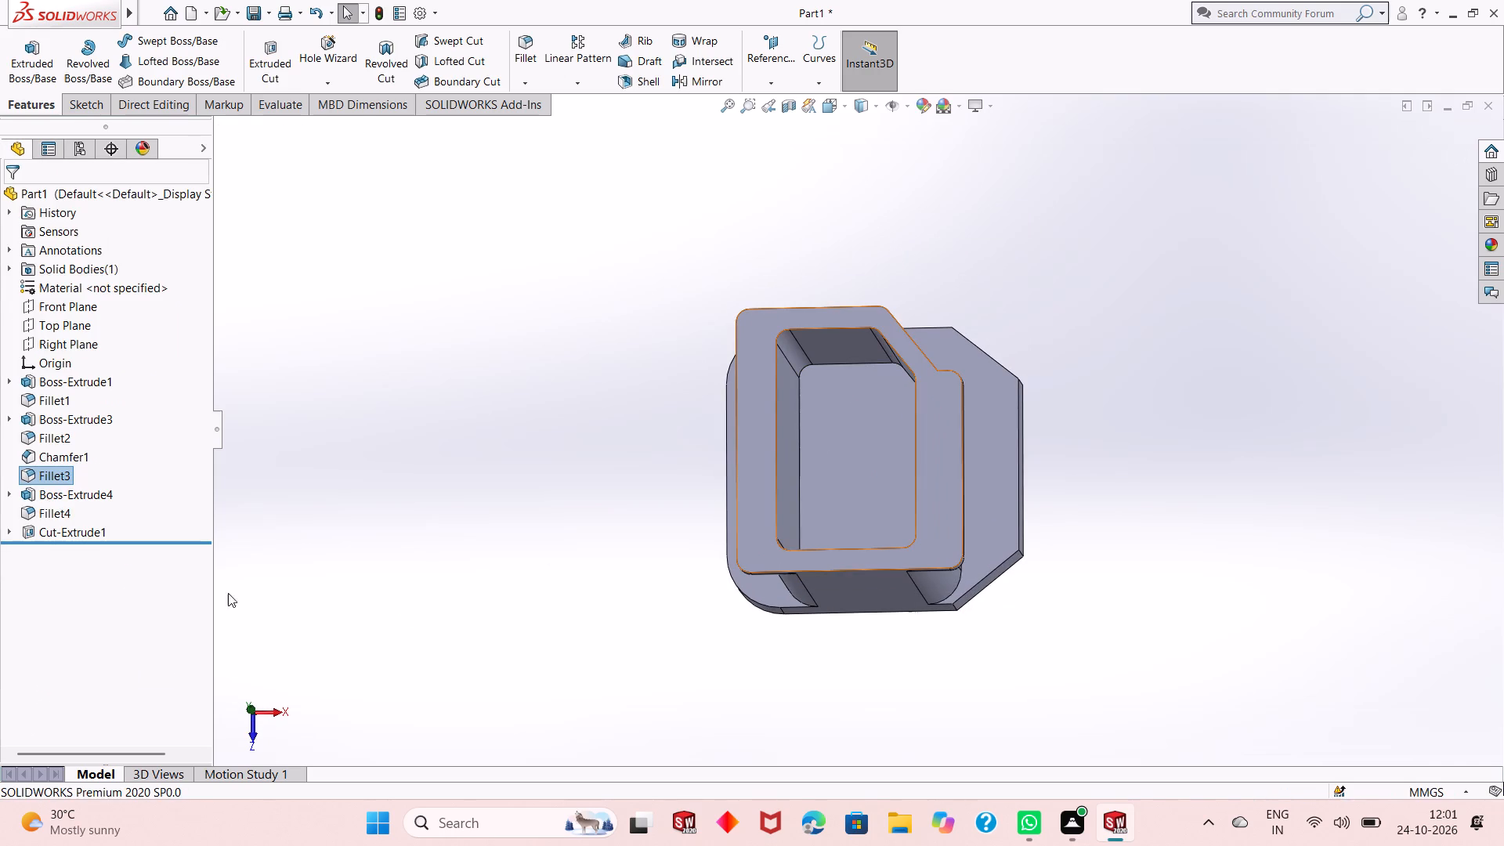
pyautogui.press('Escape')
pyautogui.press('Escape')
# Edit Fillet4 and remove the top plate's upper-right corner edge, beside the slanted side, from its 10 mm fillet.
pyautogui.click(59, 518)
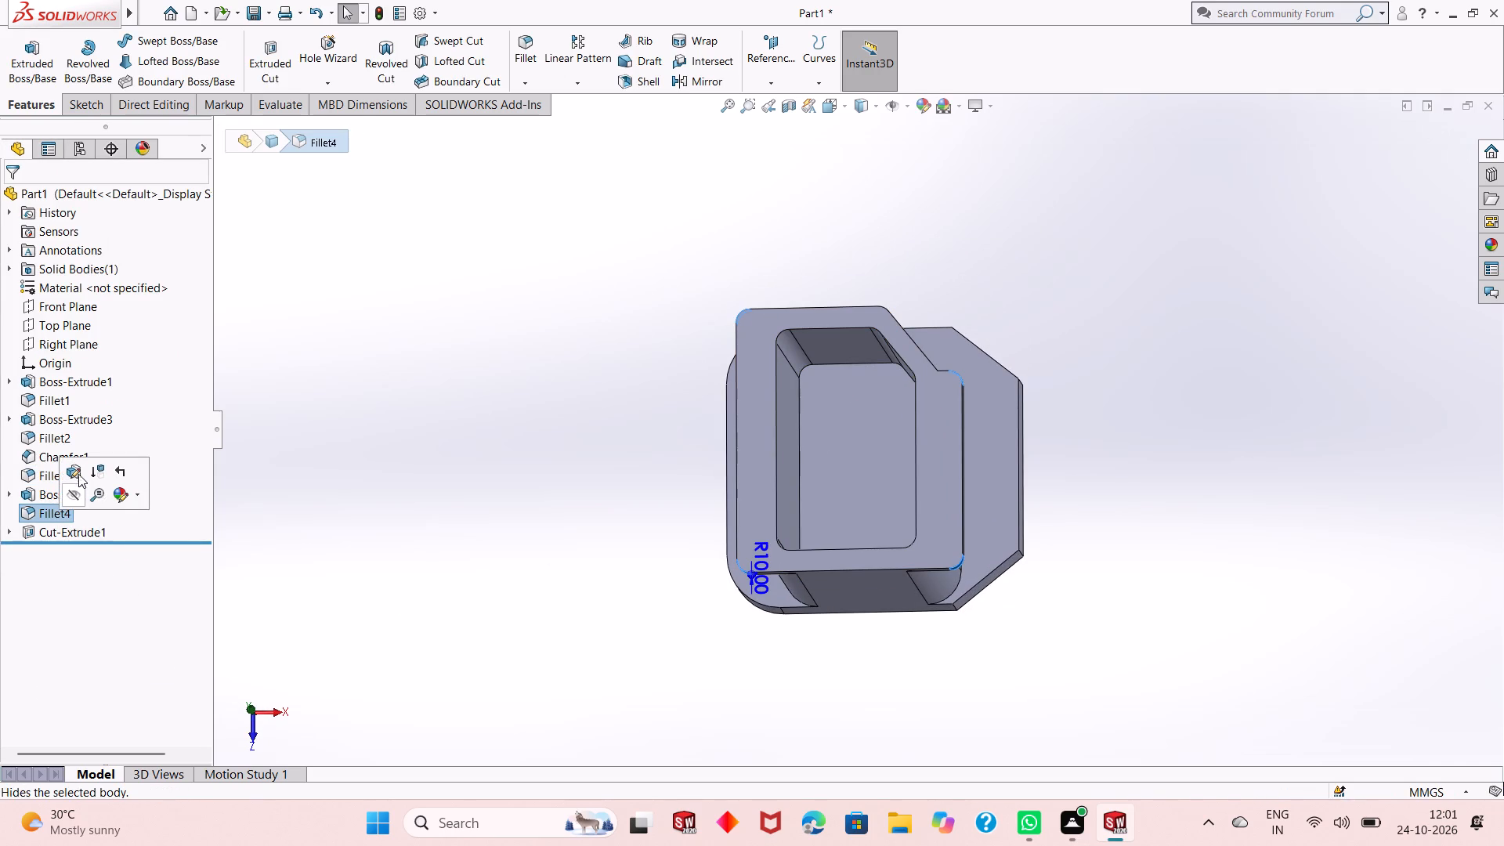
pyautogui.click(78, 471)
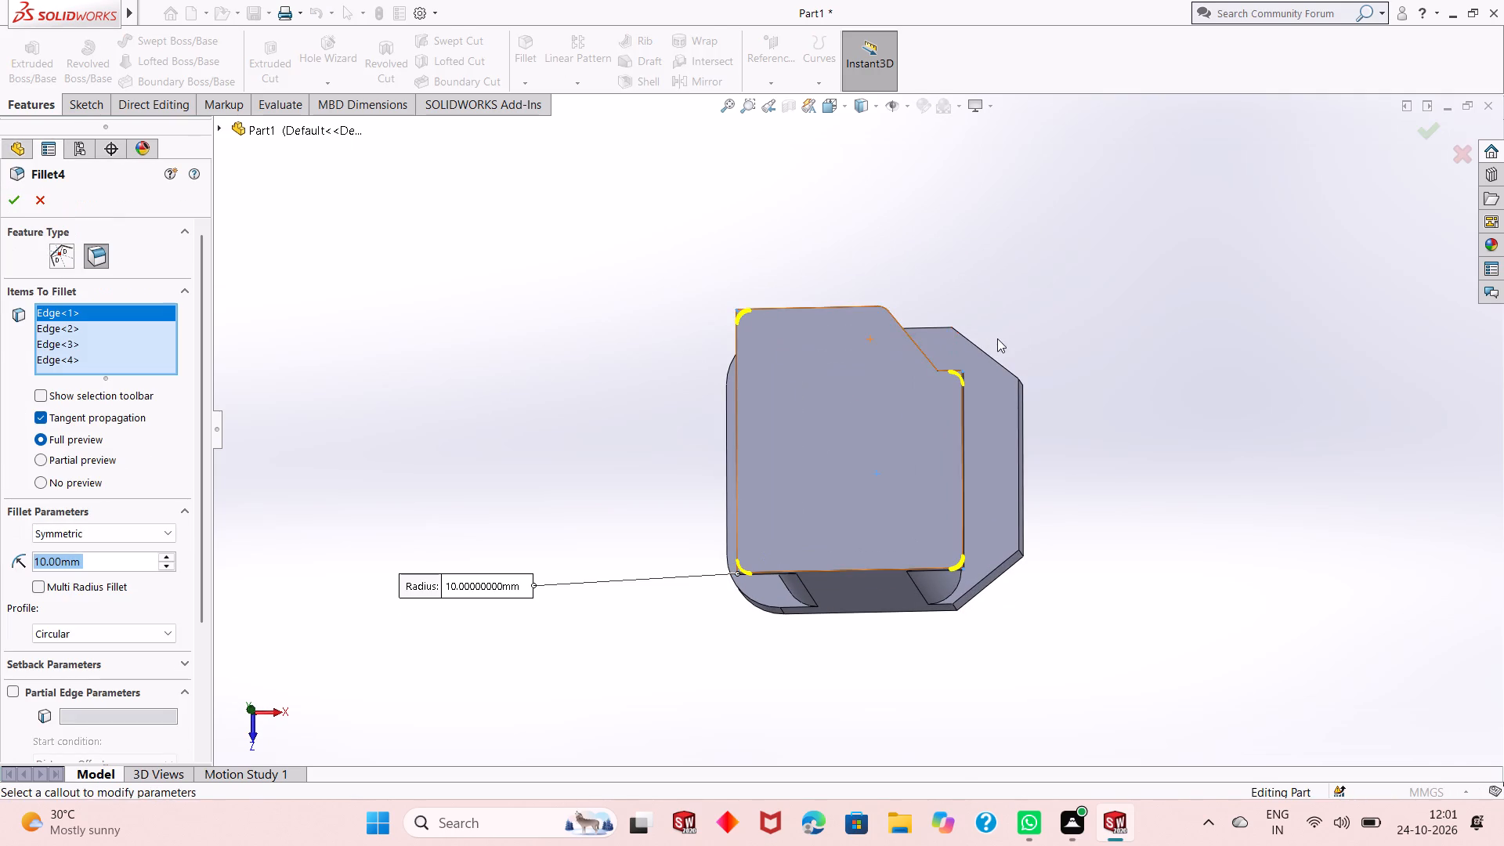
pyautogui.moveTo(998, 342); pyautogui.dragTo(978, 410, button='middle')
pyautogui.scroll(-7, 943, 406)
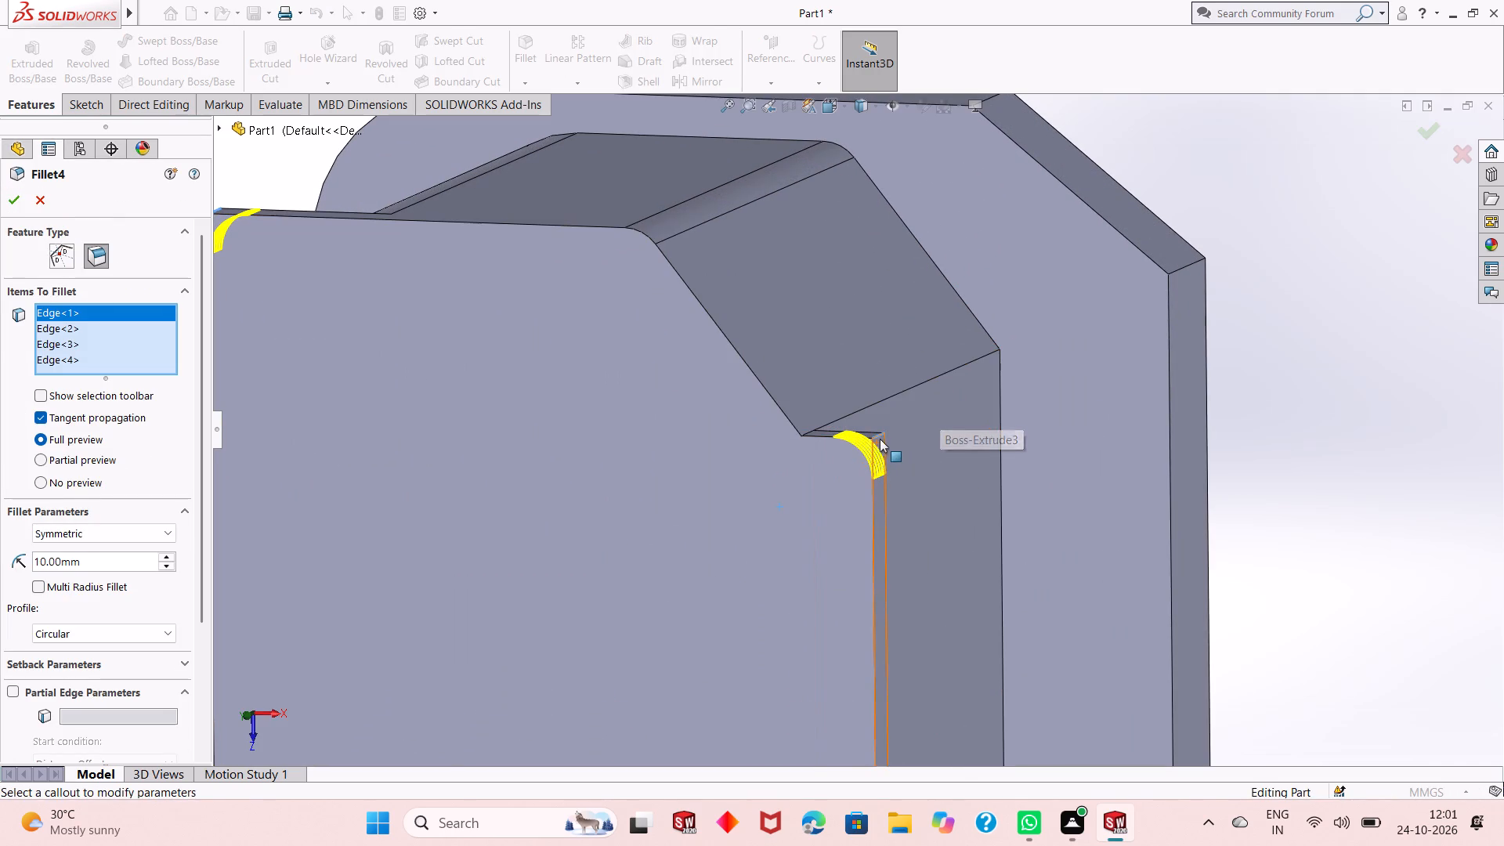
pyautogui.rightClick(57, 361)
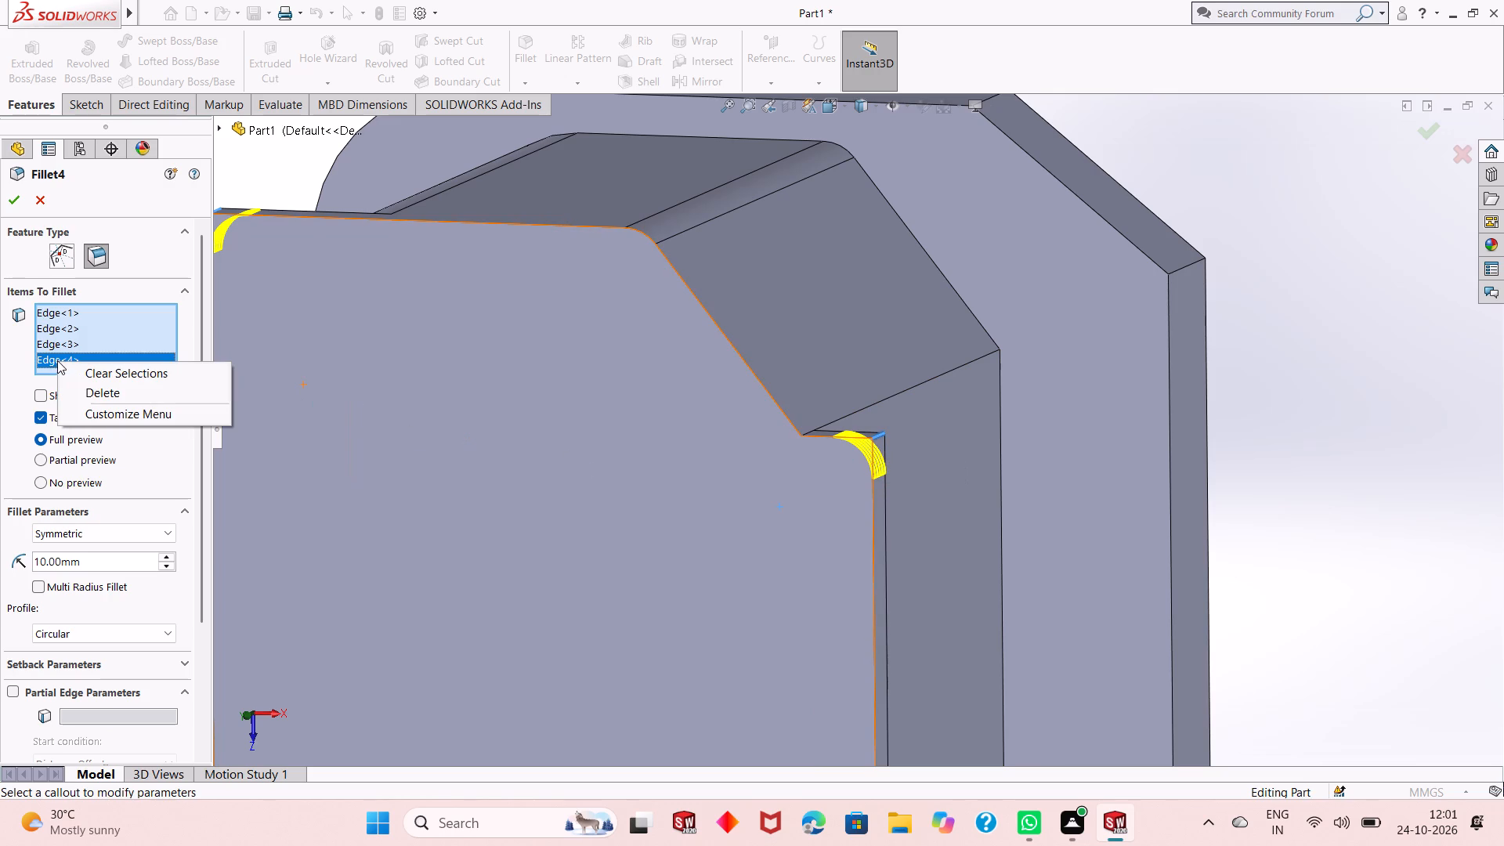
pyautogui.click(83, 392)
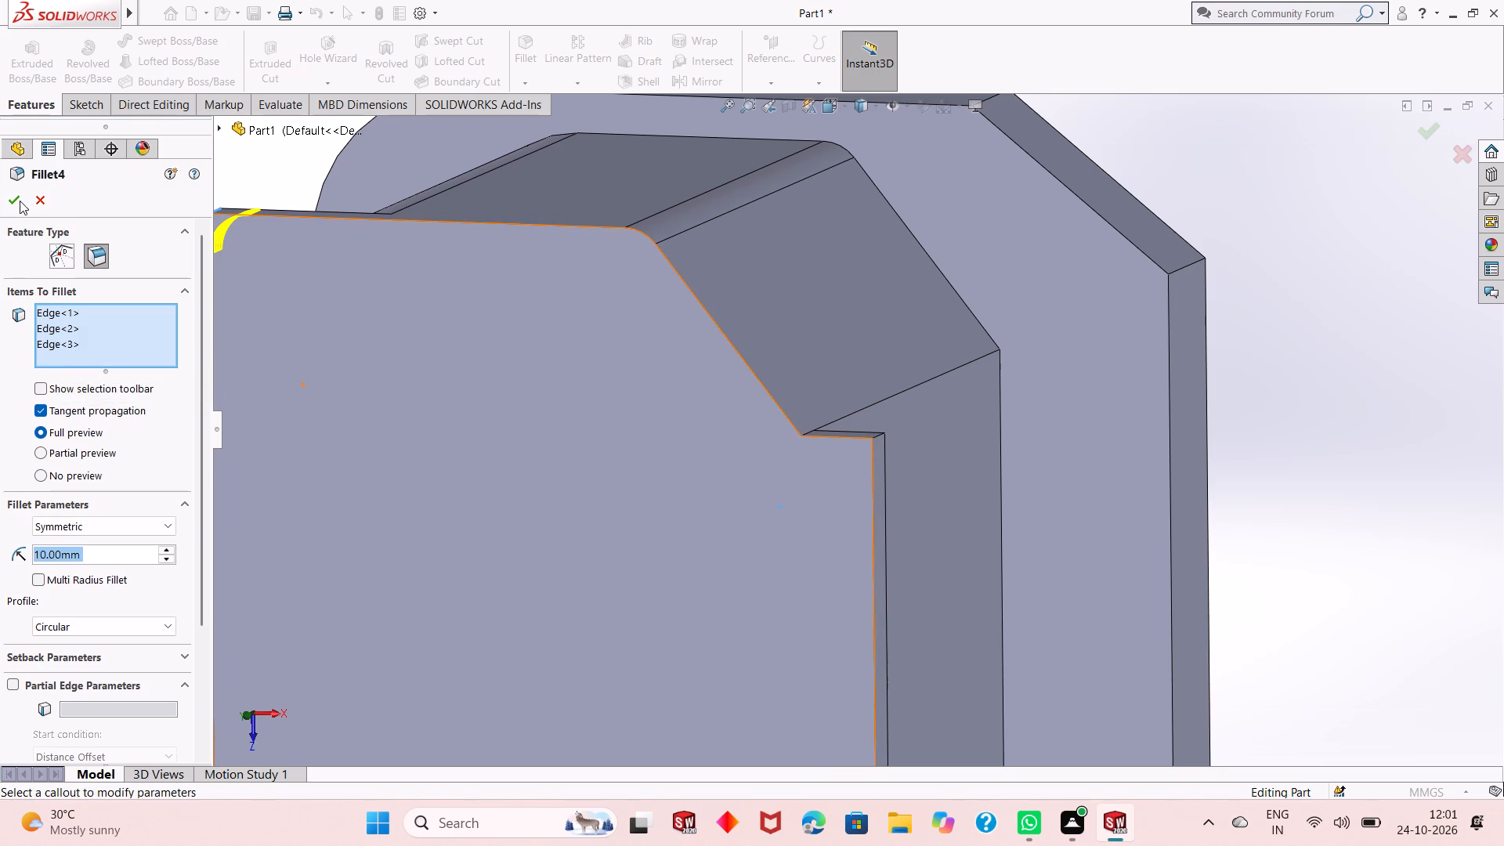
pyautogui.click(20, 201)
pyautogui.press('Escape')
pyautogui.scroll(5, 771, 434)
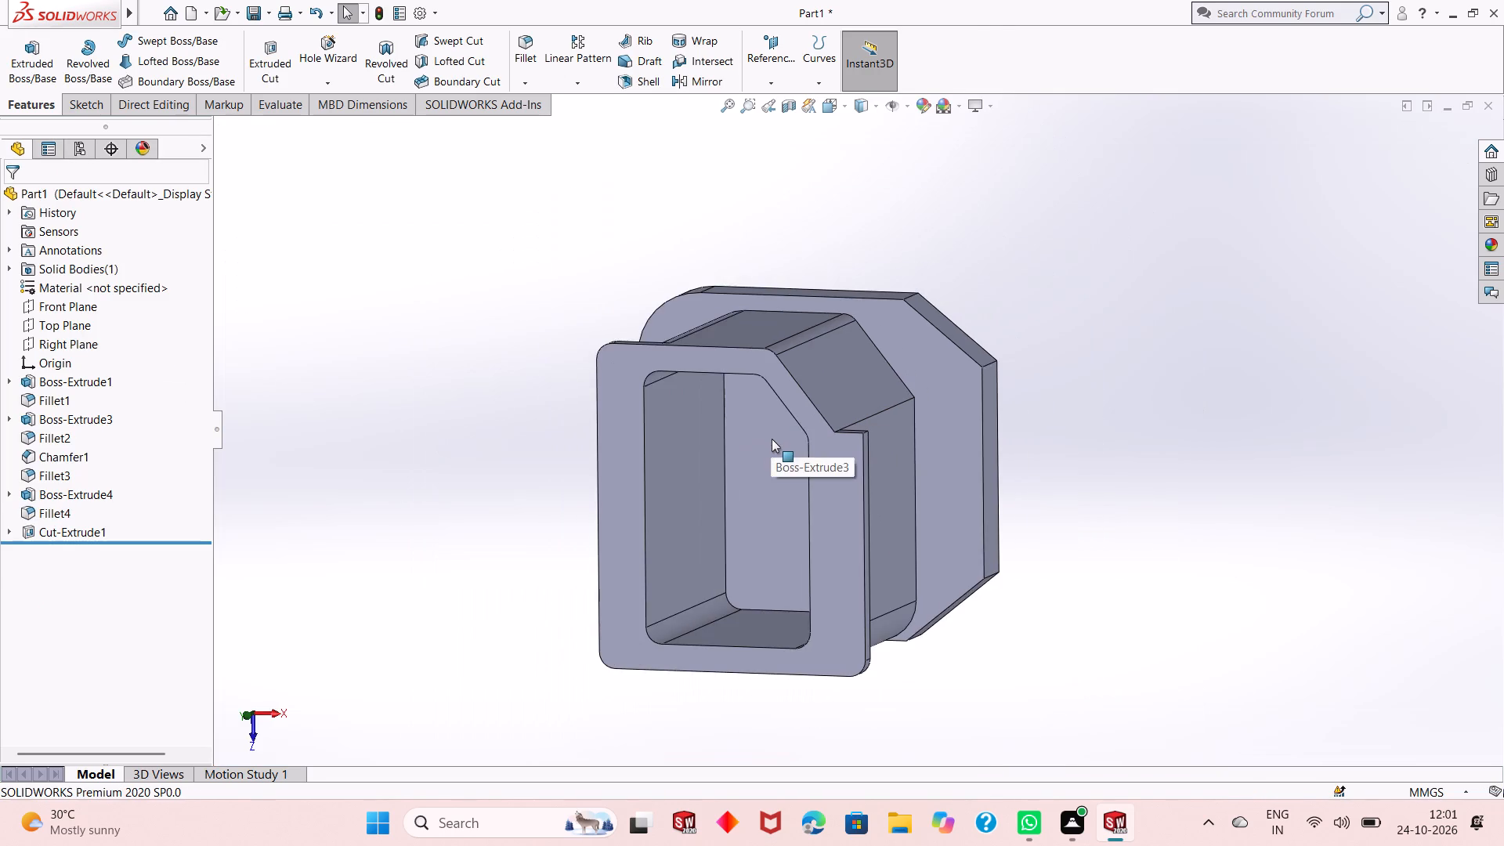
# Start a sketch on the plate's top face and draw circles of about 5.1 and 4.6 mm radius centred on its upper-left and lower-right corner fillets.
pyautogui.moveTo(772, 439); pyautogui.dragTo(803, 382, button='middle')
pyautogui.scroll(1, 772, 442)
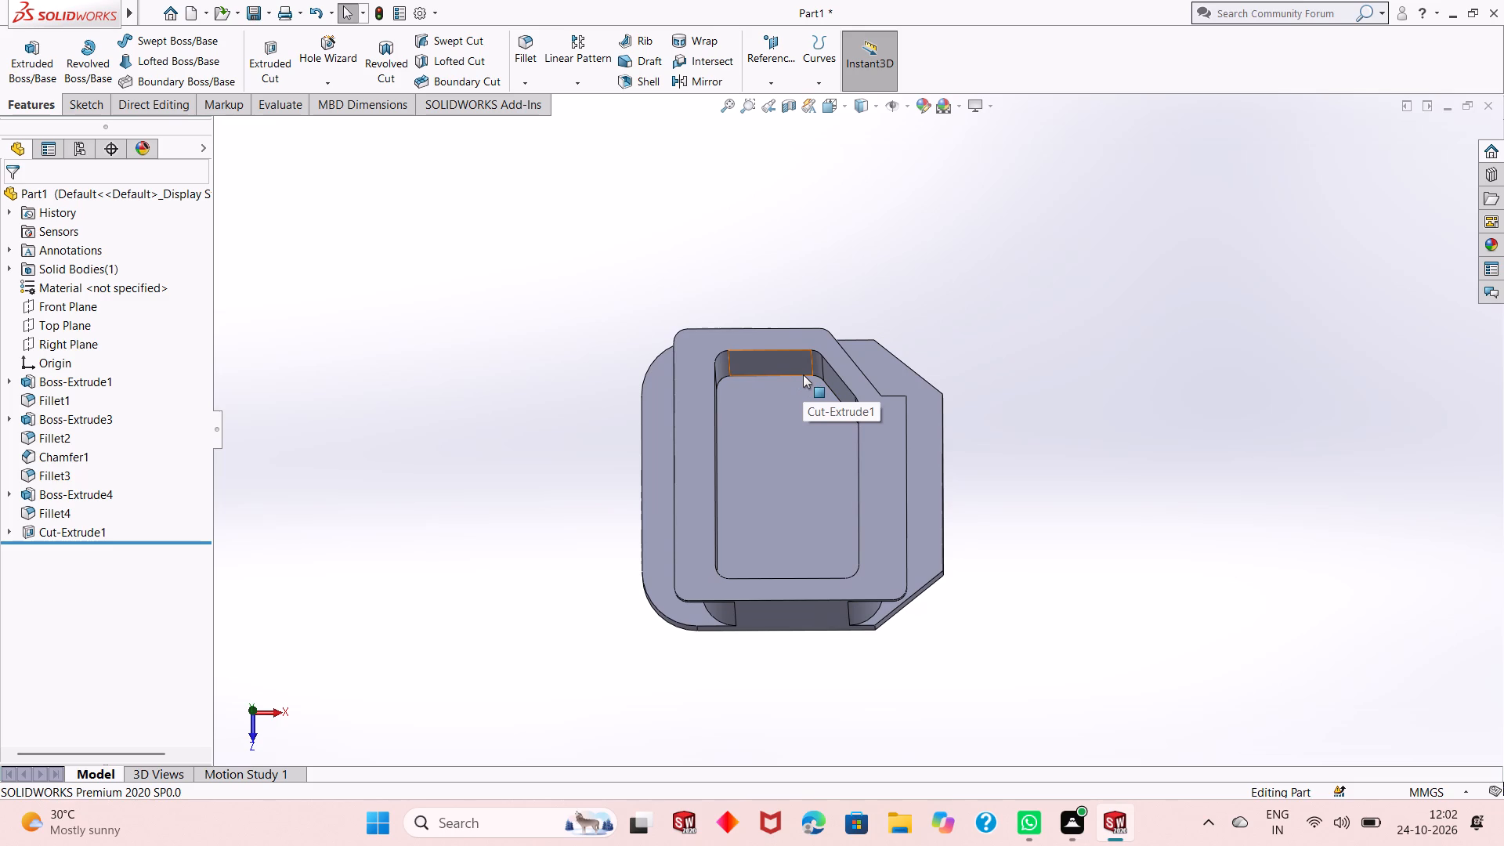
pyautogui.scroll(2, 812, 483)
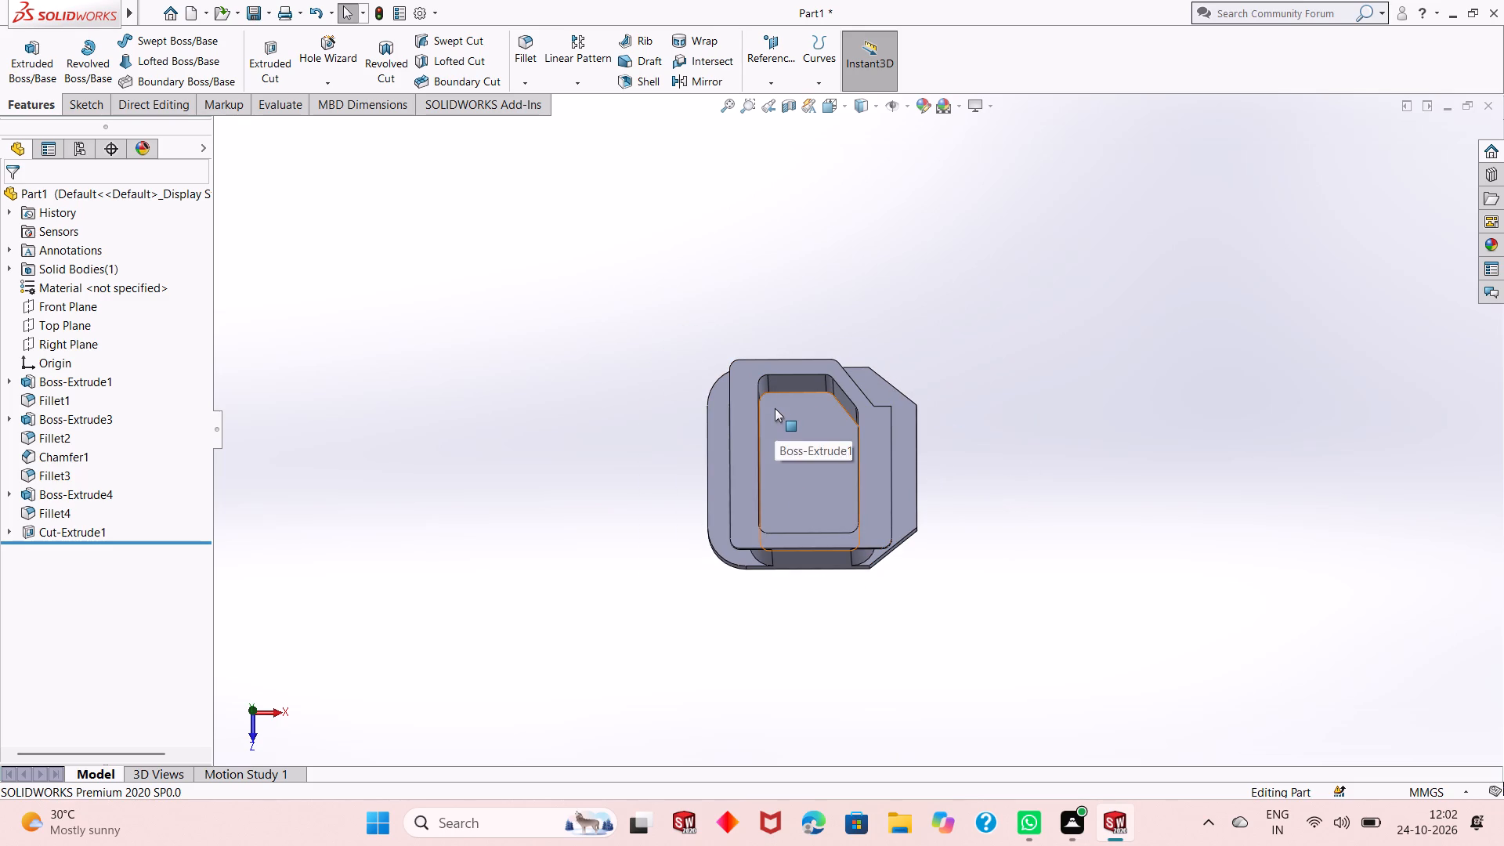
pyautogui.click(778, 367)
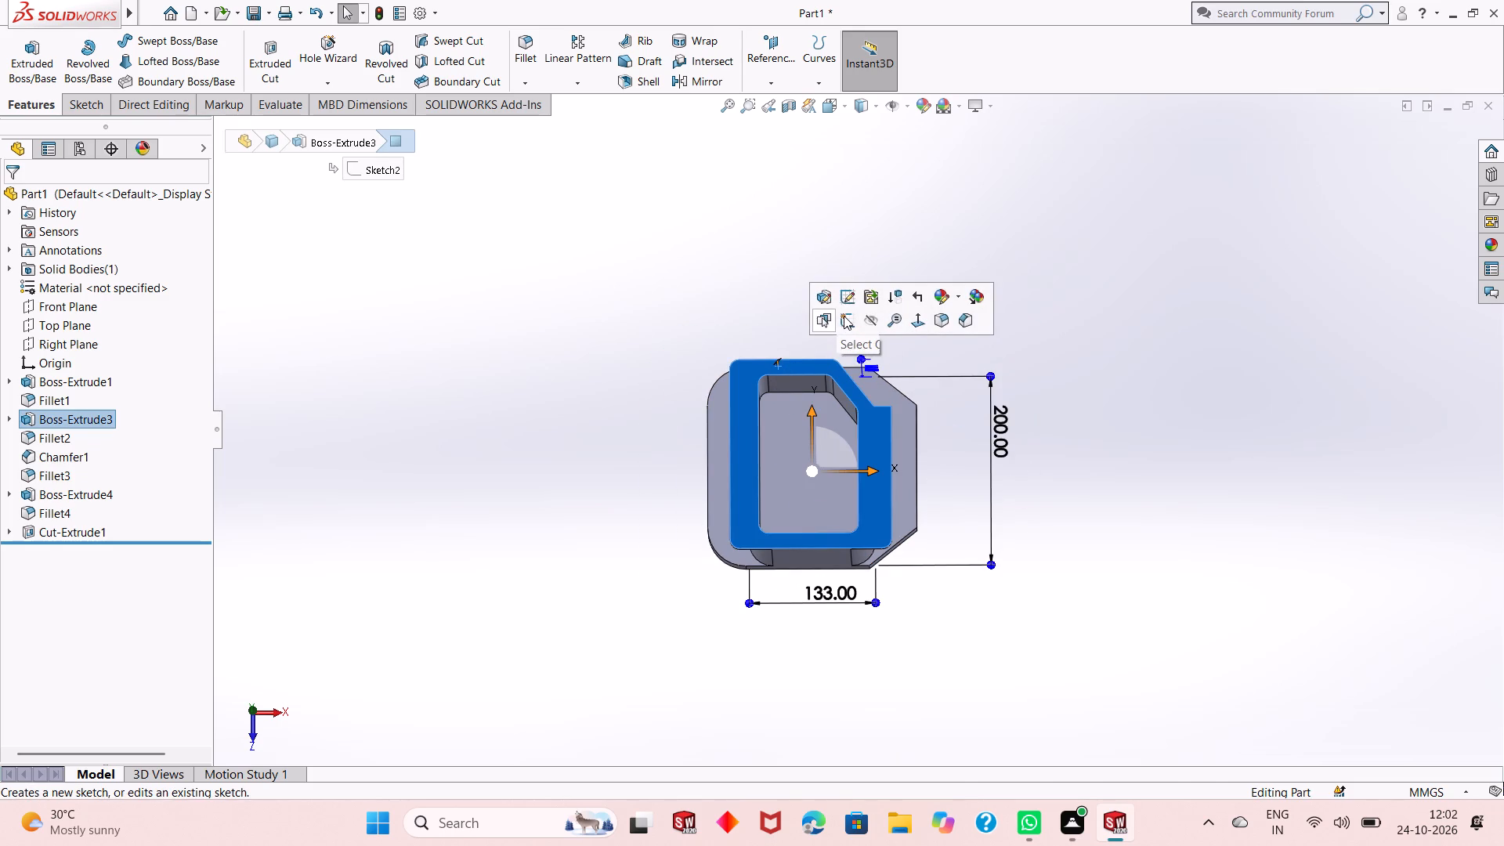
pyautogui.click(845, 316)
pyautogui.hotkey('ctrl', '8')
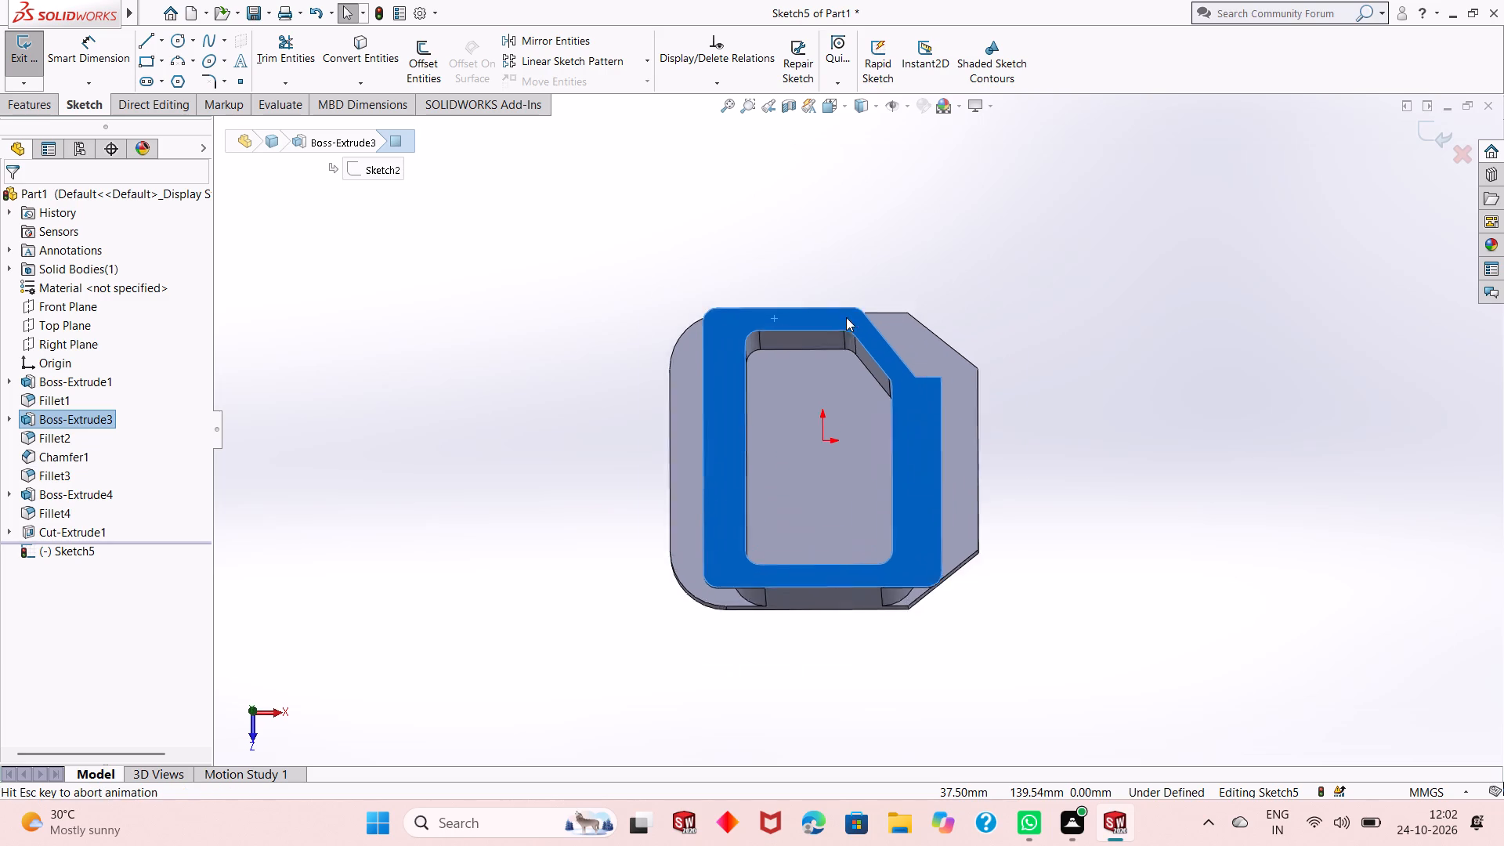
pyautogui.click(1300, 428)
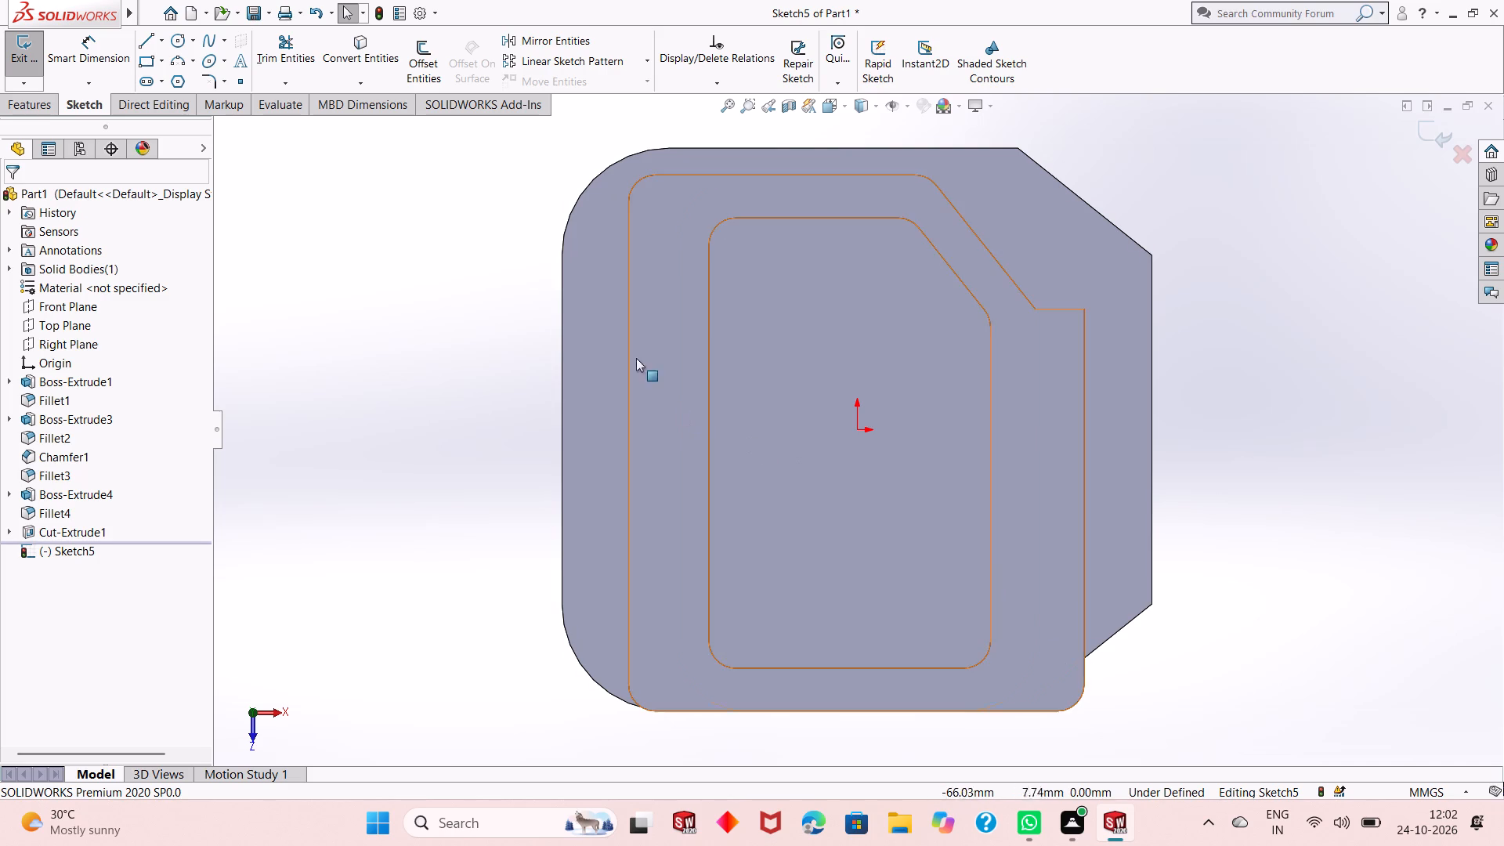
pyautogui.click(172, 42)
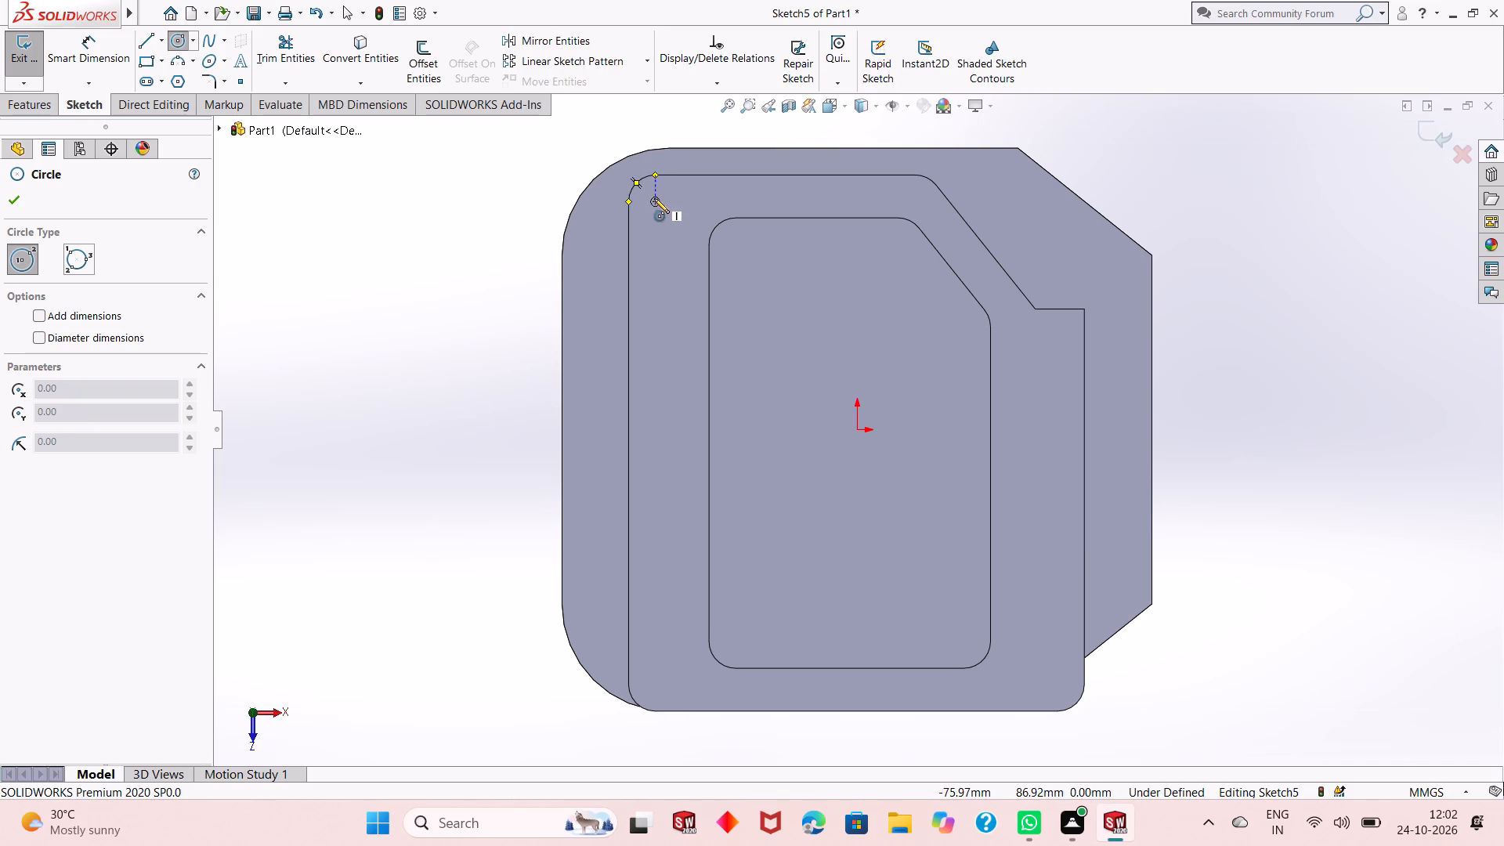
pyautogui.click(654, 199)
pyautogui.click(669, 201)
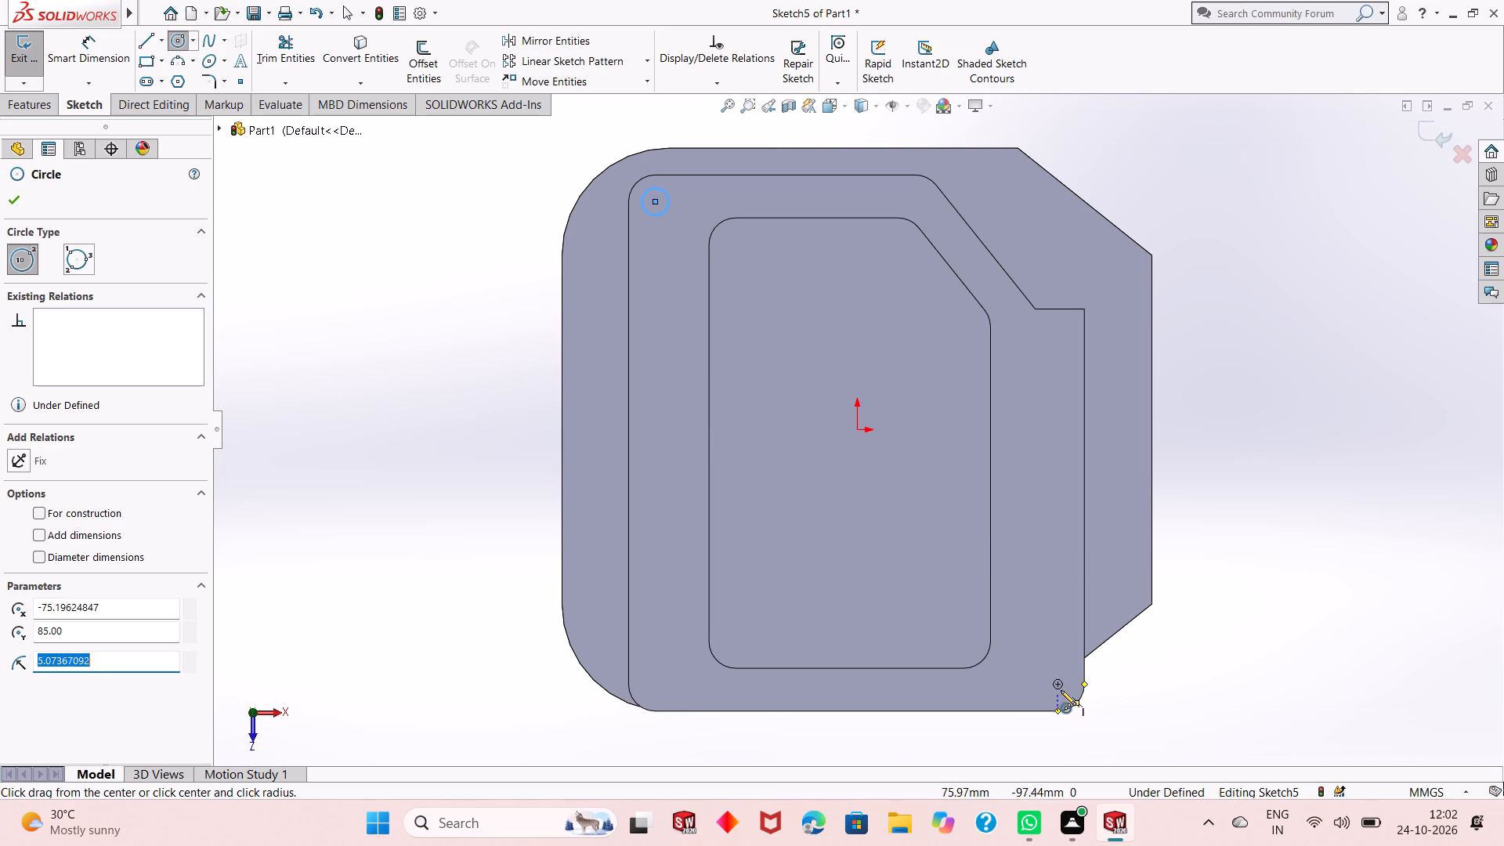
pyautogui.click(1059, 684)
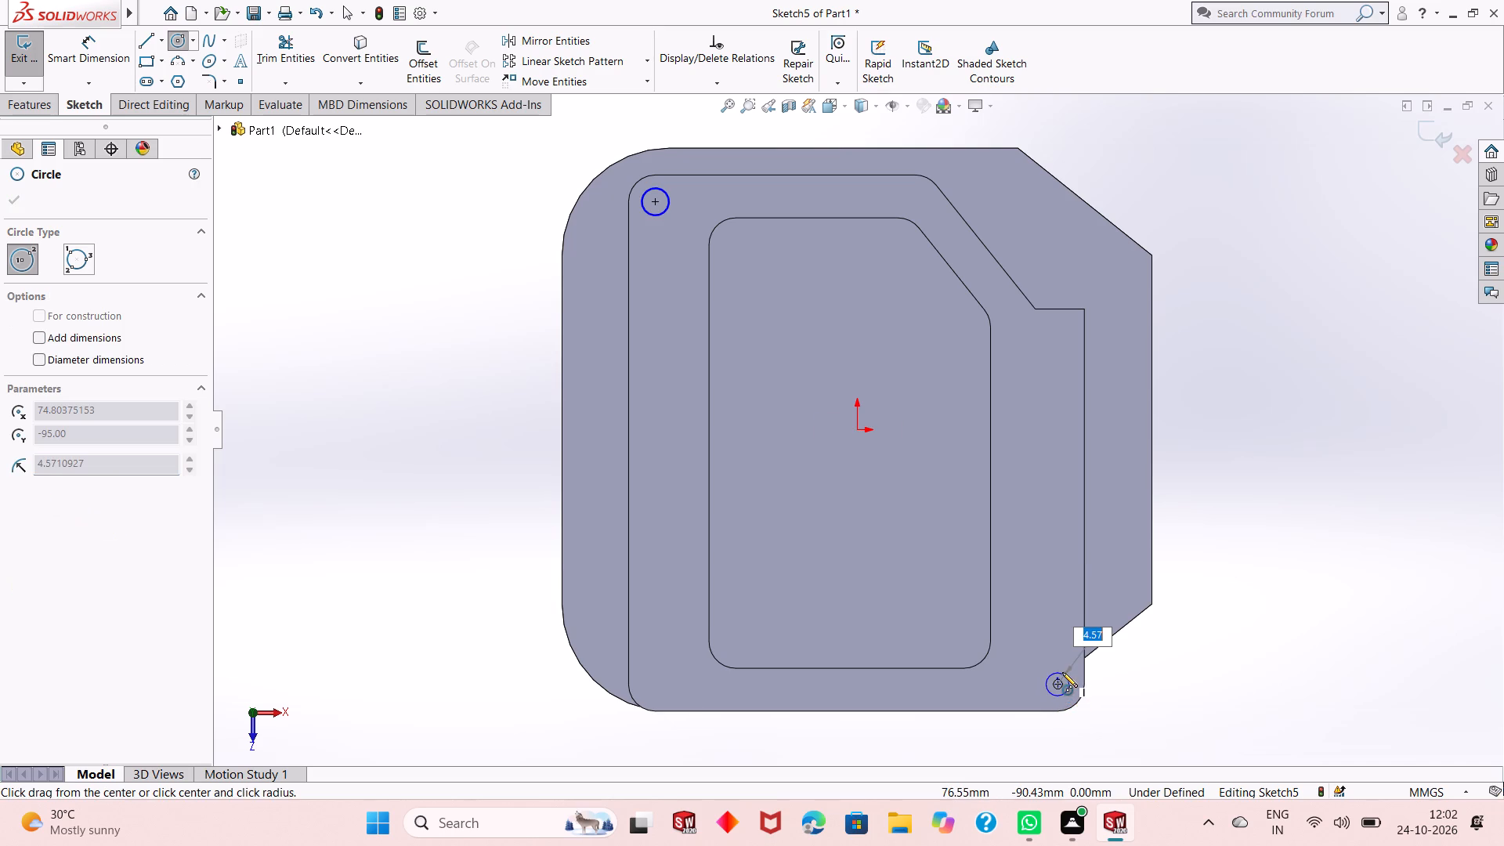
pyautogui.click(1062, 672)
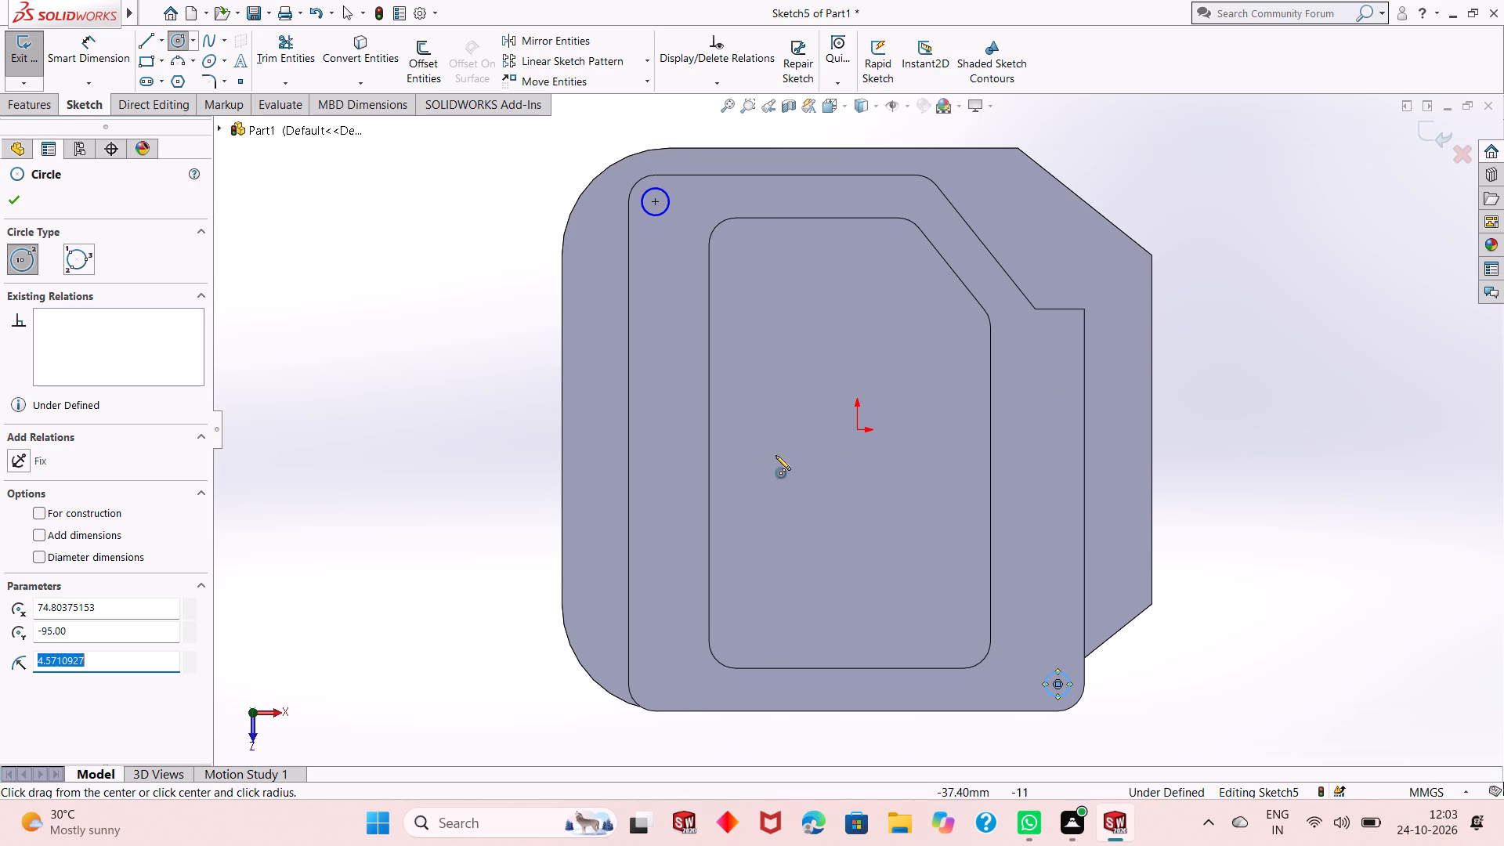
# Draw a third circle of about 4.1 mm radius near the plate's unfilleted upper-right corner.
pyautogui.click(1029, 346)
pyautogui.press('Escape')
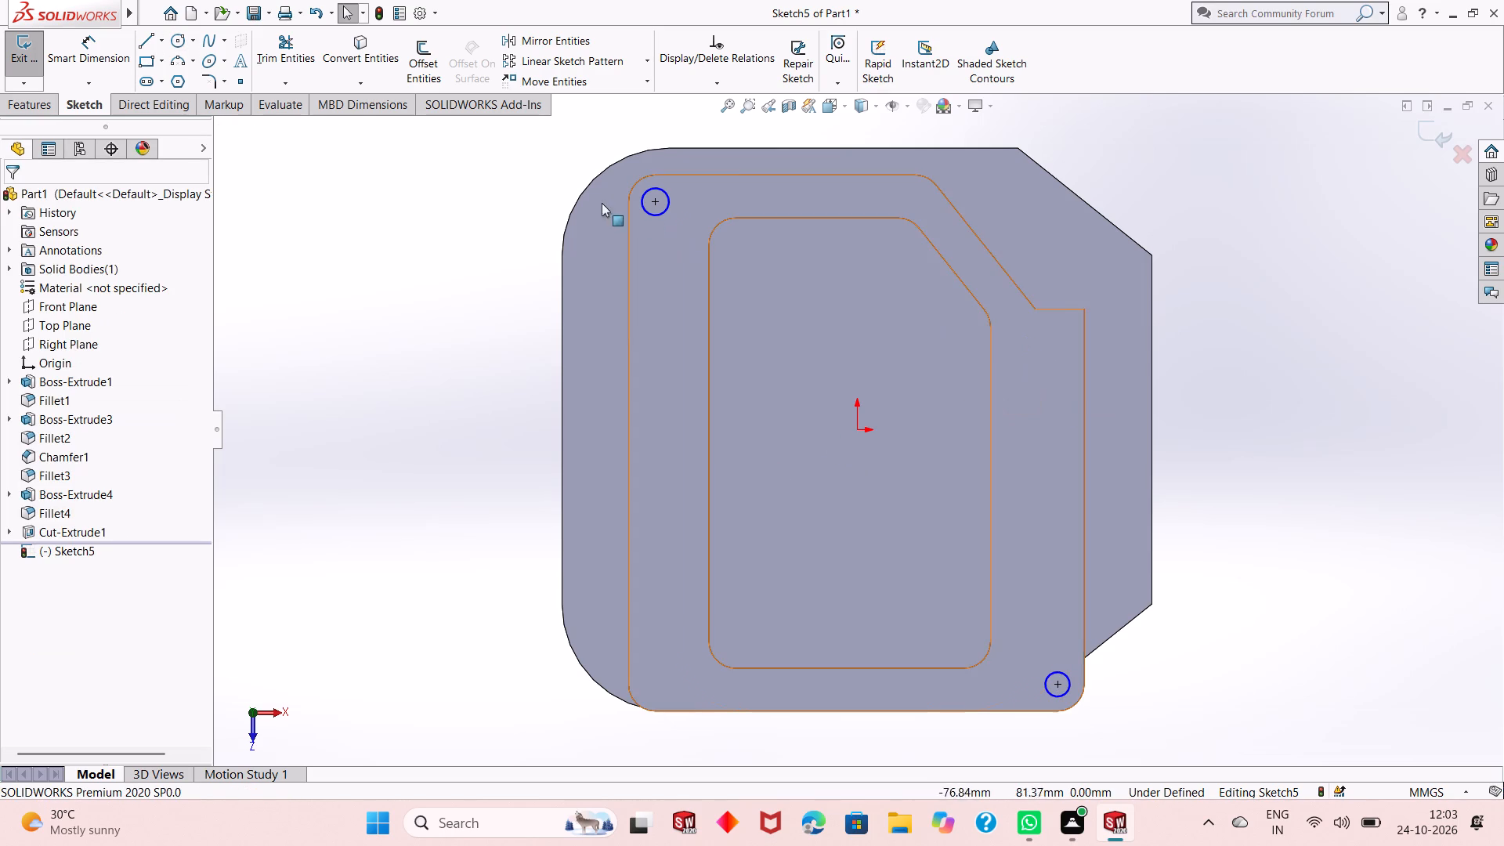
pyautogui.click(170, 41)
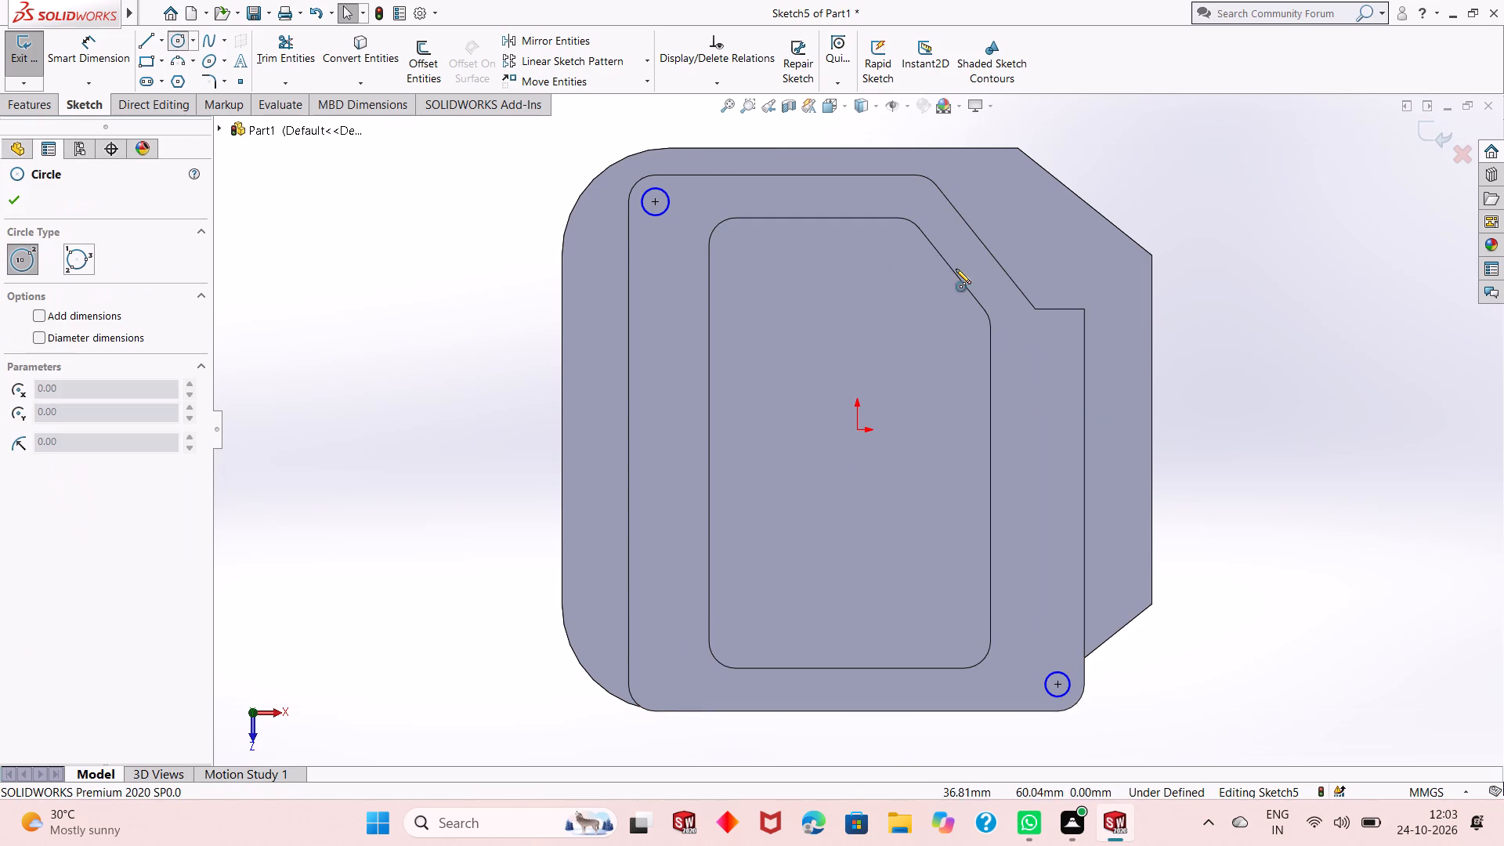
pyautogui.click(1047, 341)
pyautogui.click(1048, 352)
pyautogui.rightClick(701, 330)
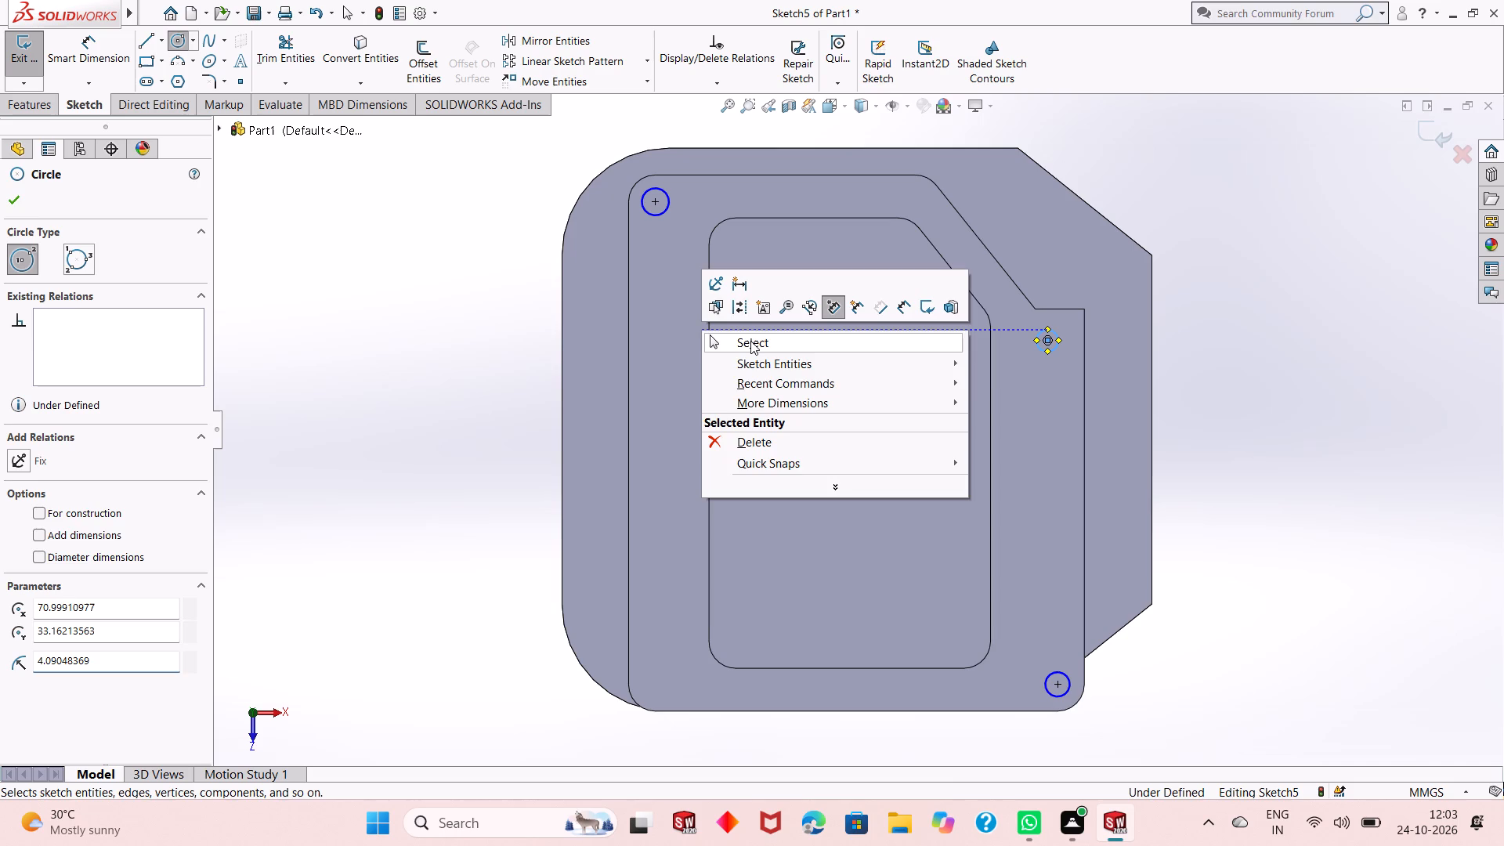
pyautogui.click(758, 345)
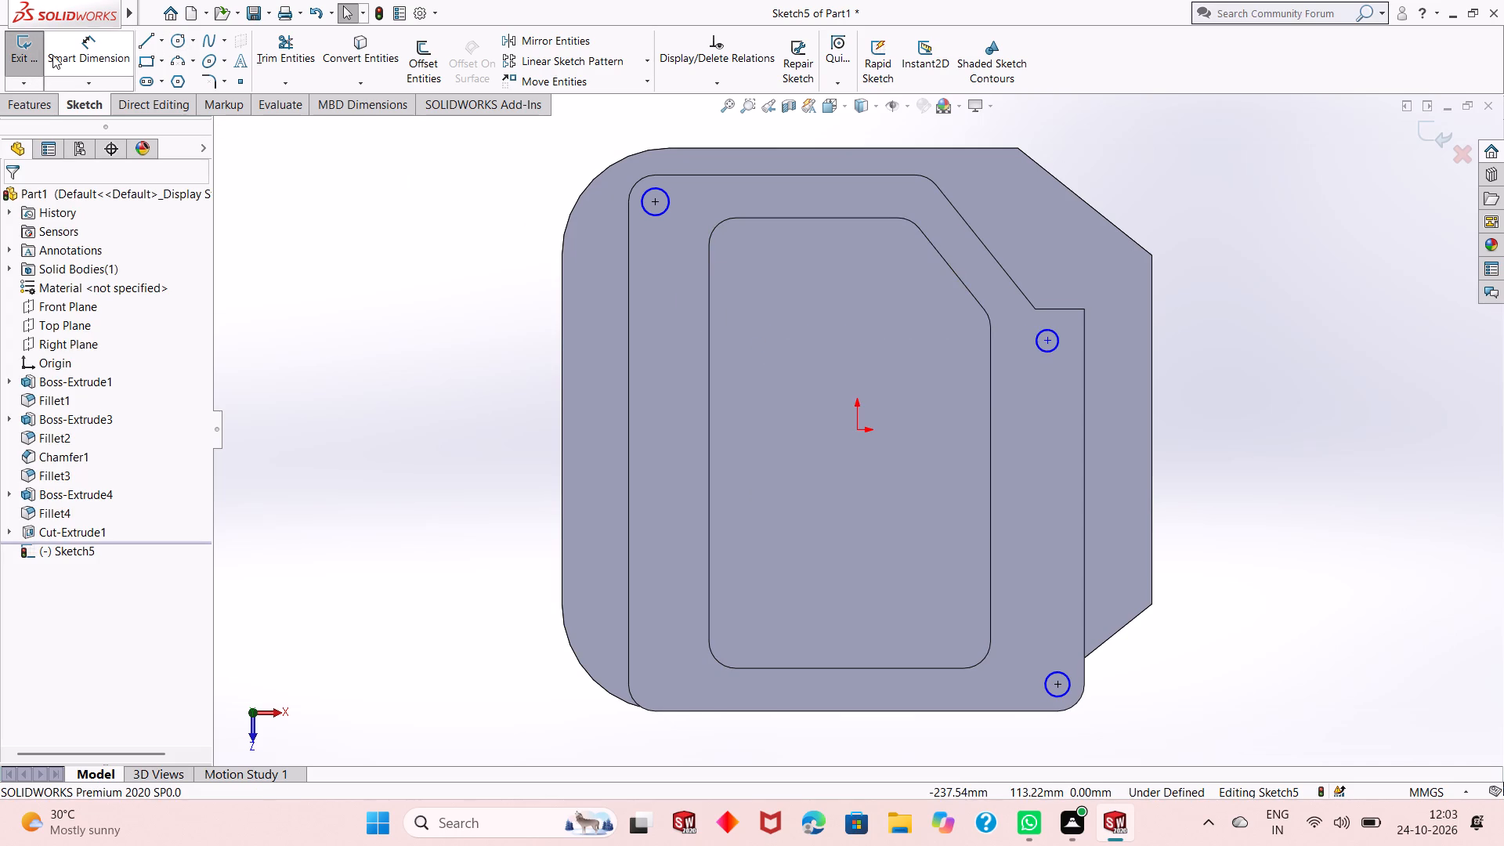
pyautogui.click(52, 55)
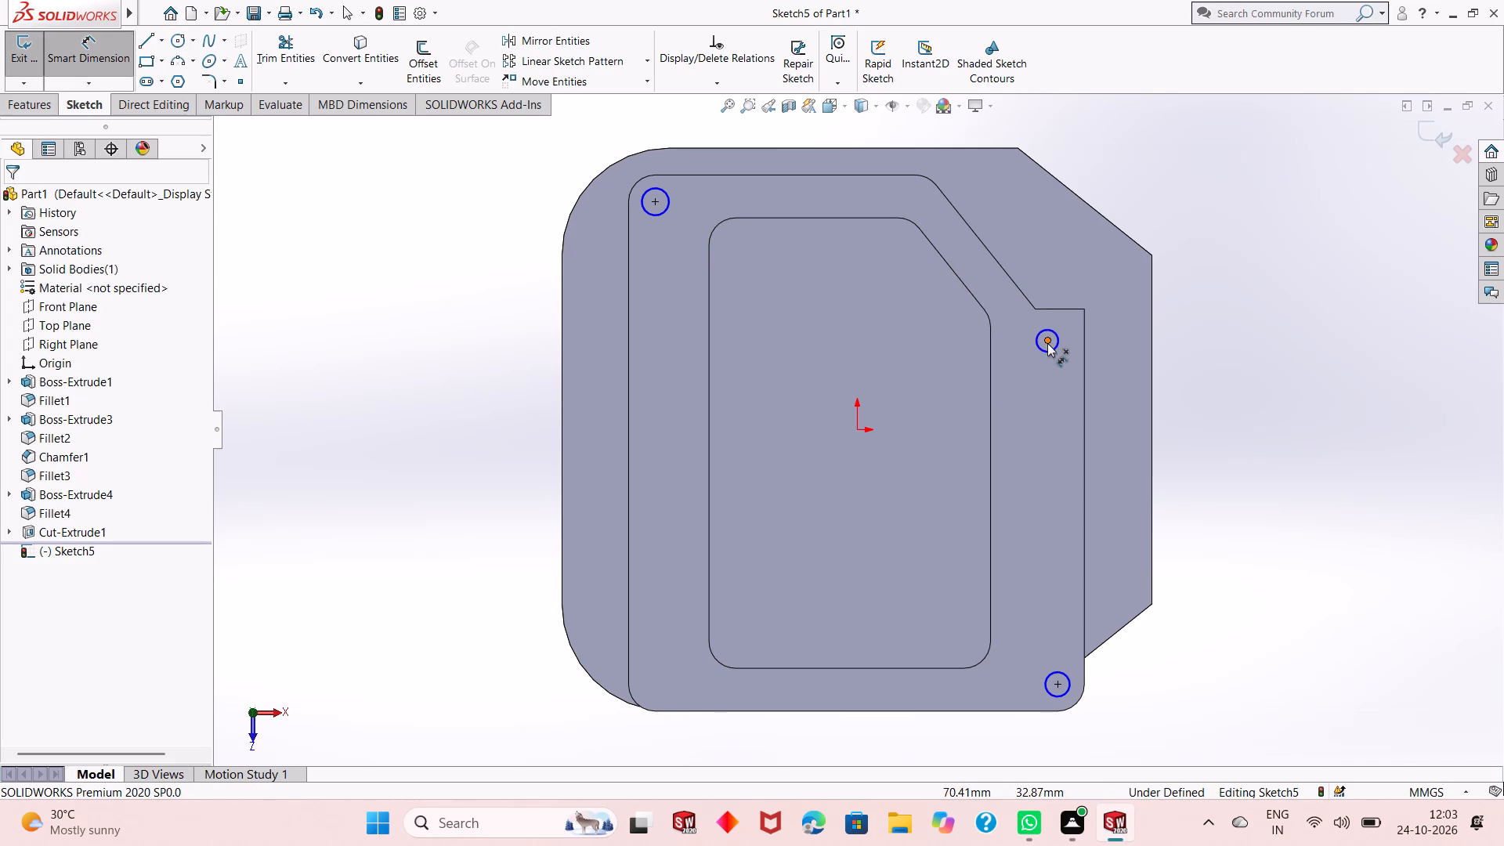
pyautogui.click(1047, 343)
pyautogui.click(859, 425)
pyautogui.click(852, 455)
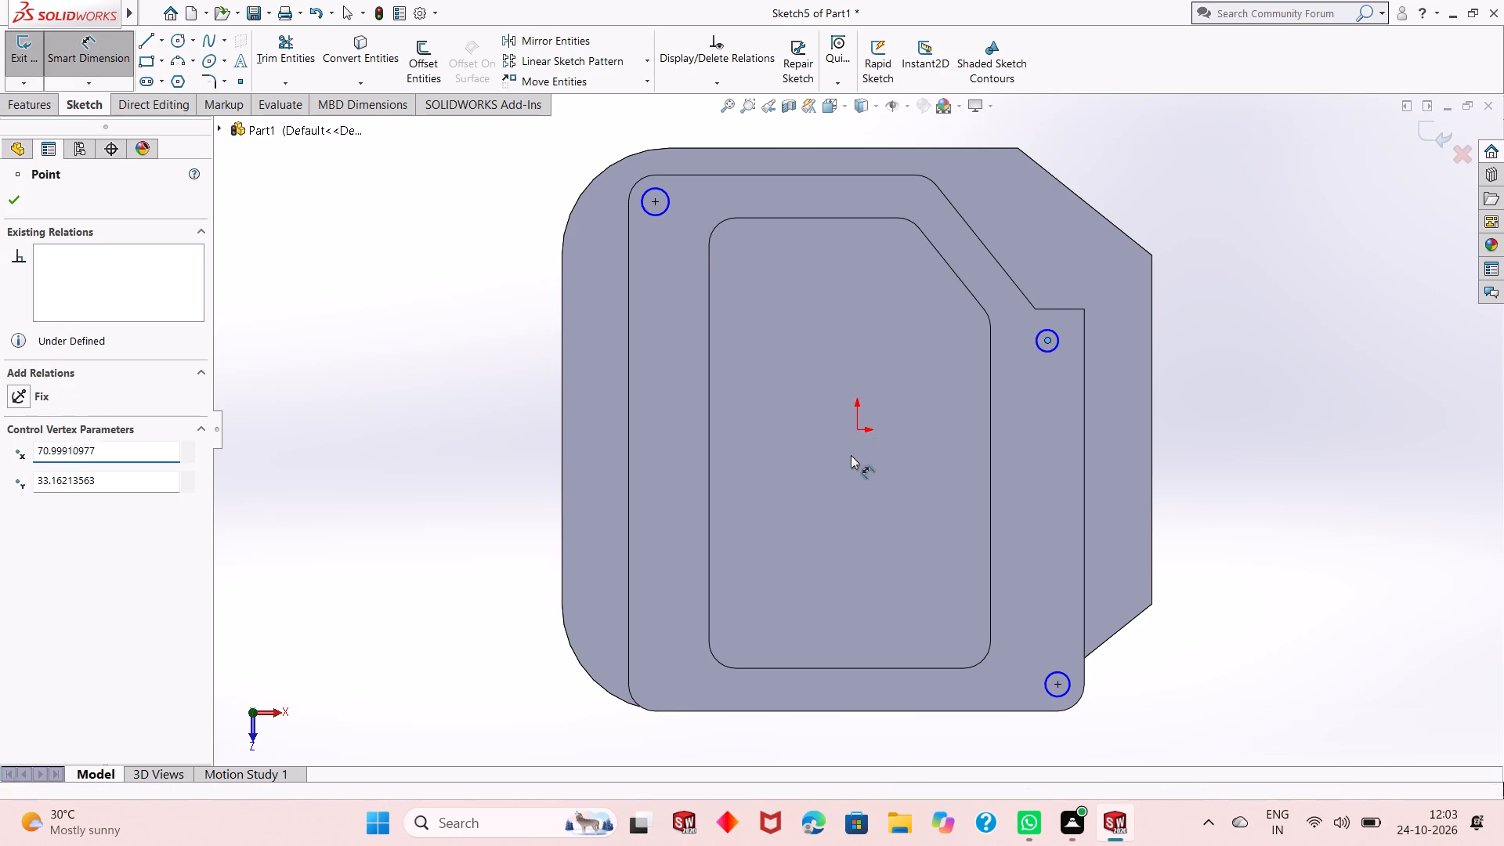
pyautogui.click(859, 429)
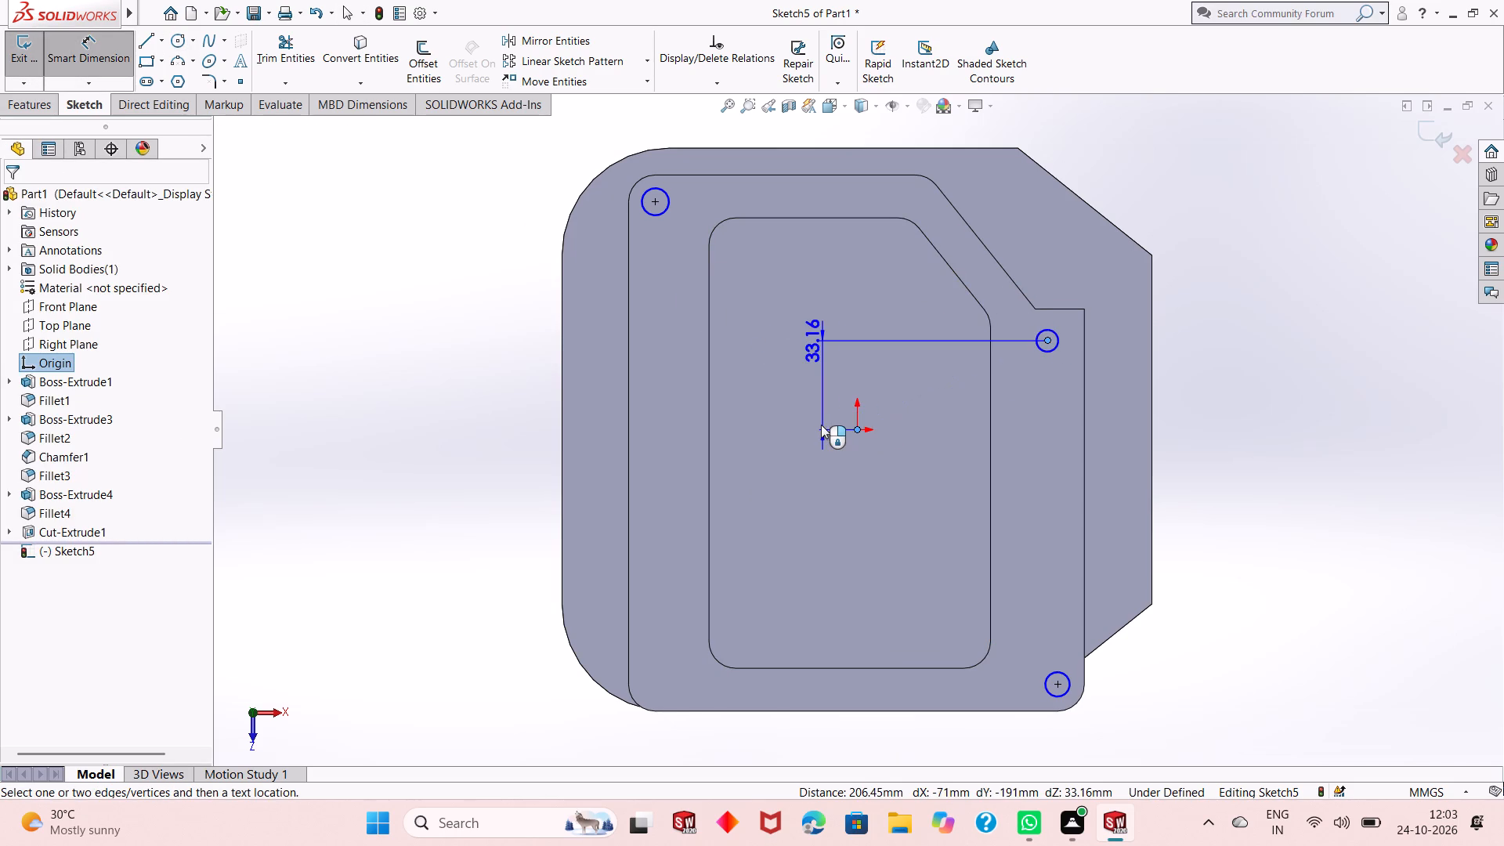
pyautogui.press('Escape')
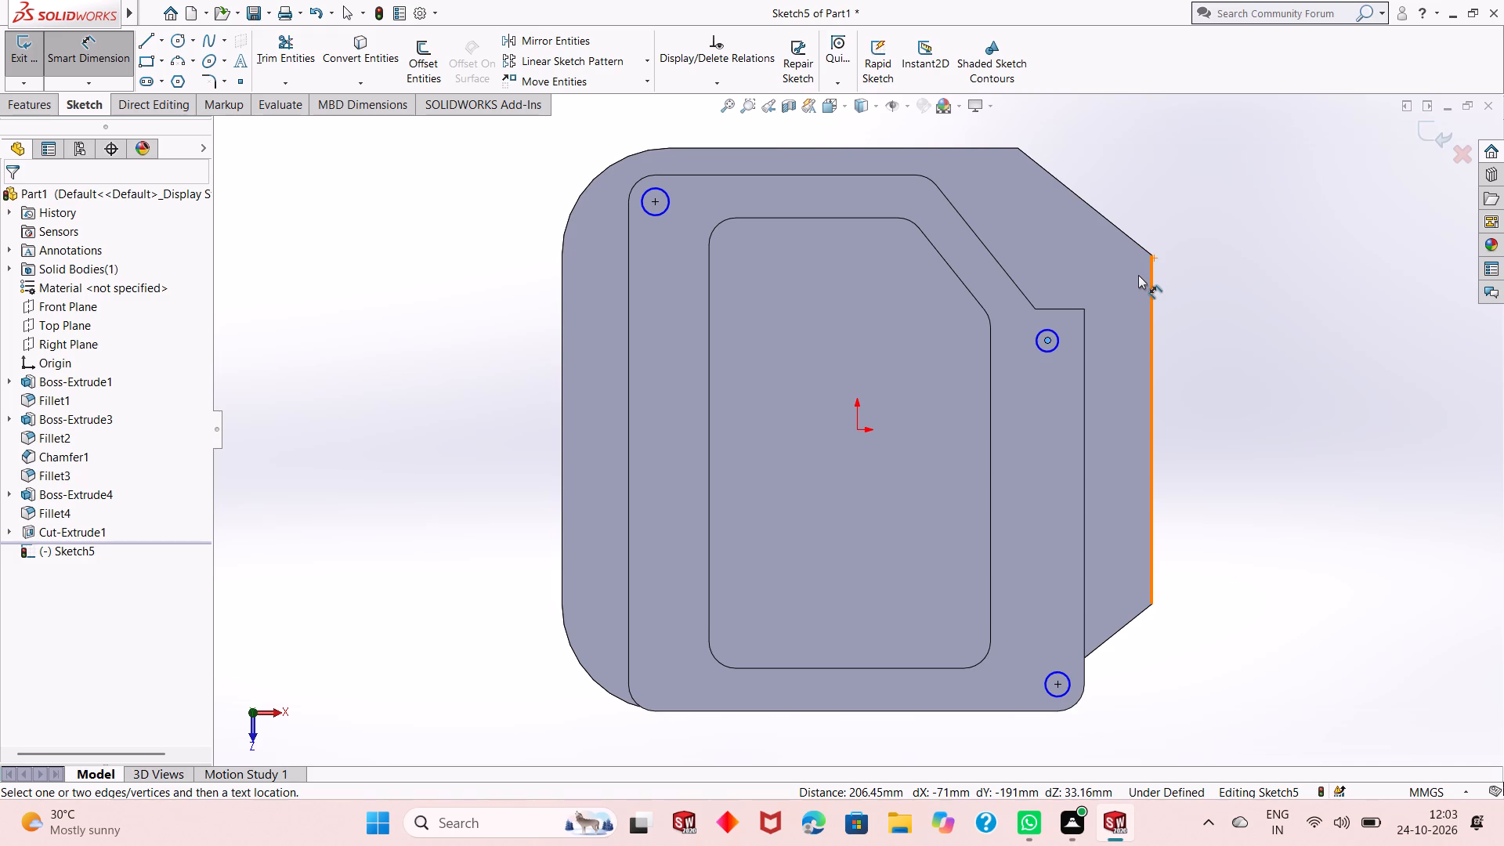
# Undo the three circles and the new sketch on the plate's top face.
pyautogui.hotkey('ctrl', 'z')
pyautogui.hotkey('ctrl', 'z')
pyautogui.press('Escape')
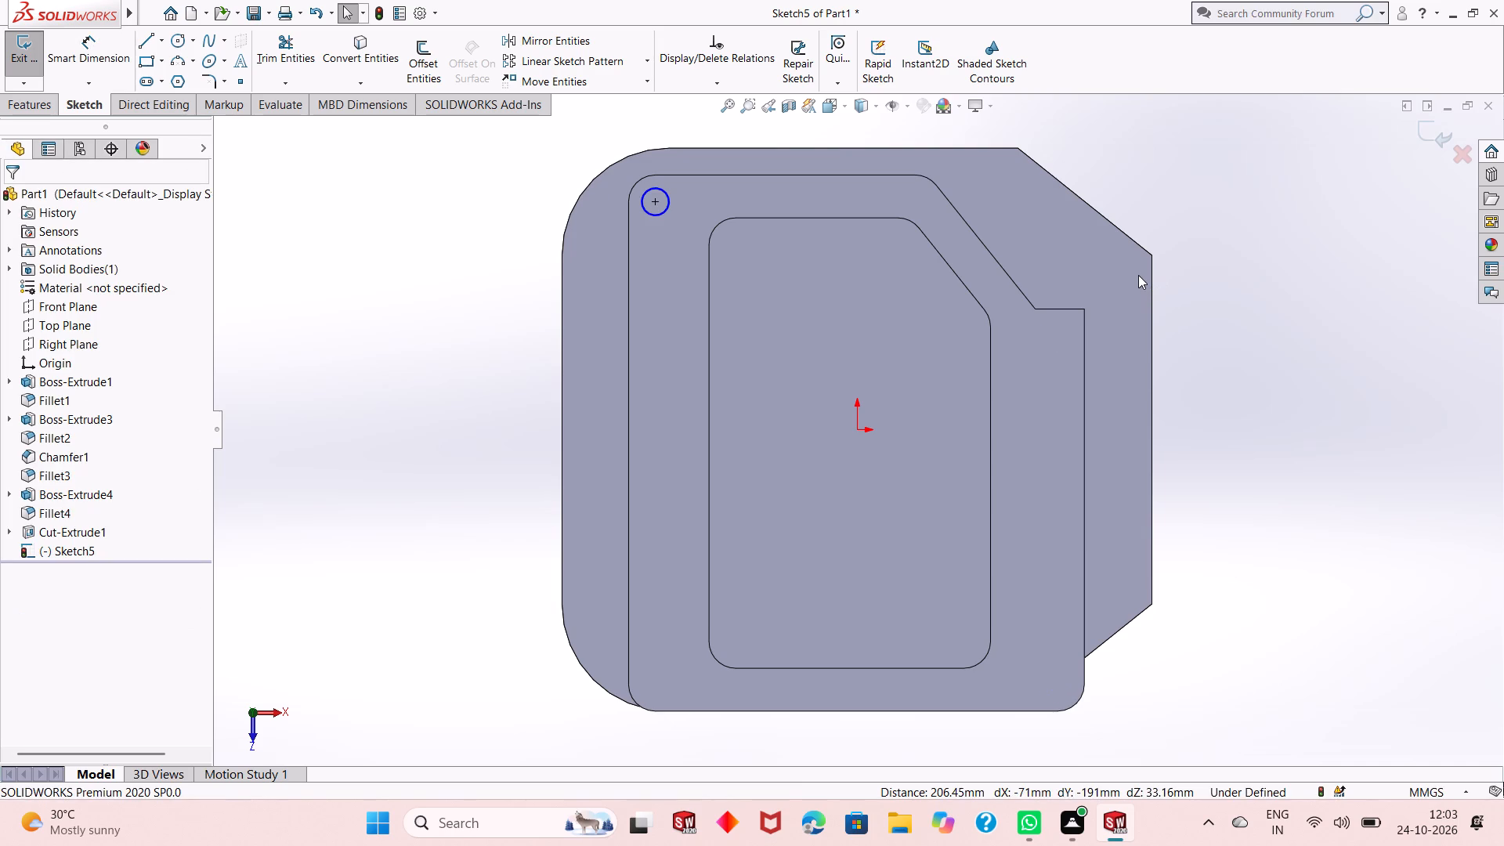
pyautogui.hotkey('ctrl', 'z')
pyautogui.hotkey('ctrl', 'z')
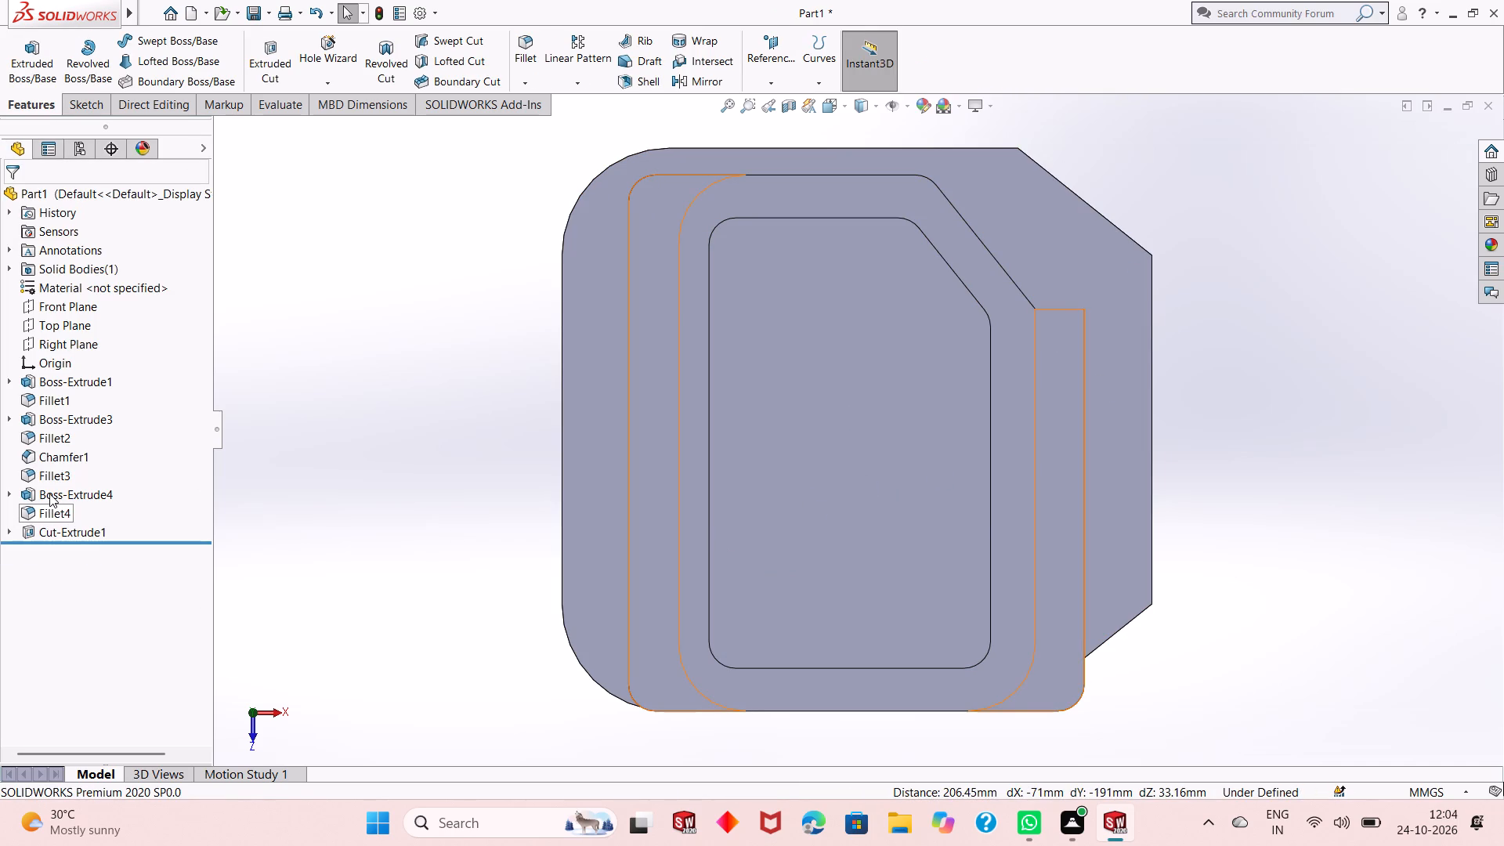
# Edit the block's asymmetric chamfer Chamfer1, setting distance 1 to 40 mm and distance 2 to 50 mm.
pyautogui.click(74, 454)
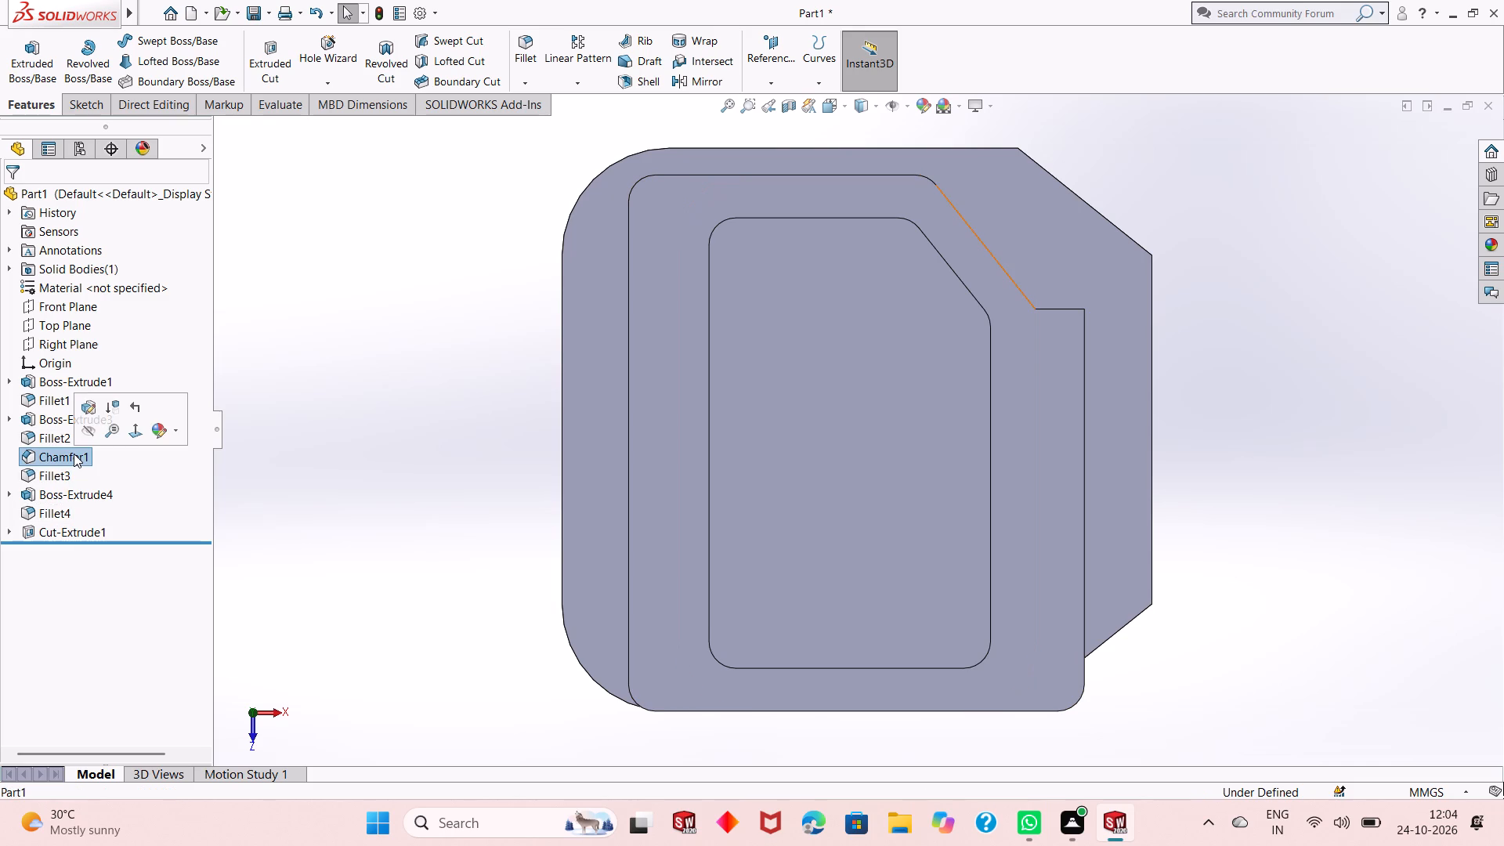
pyautogui.click(85, 406)
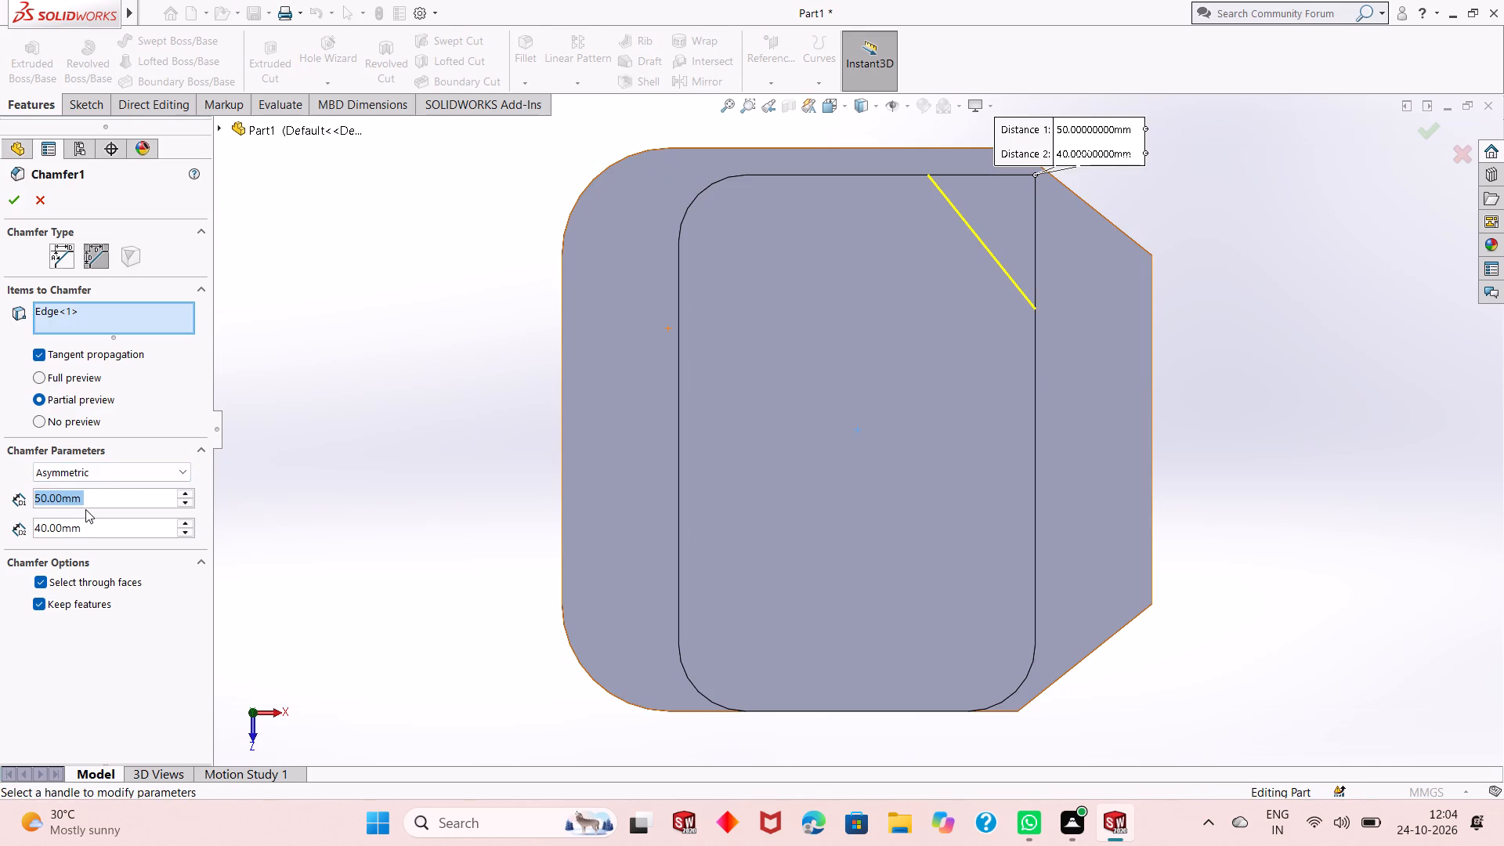
pyautogui.write('40')
pyautogui.press('Return')
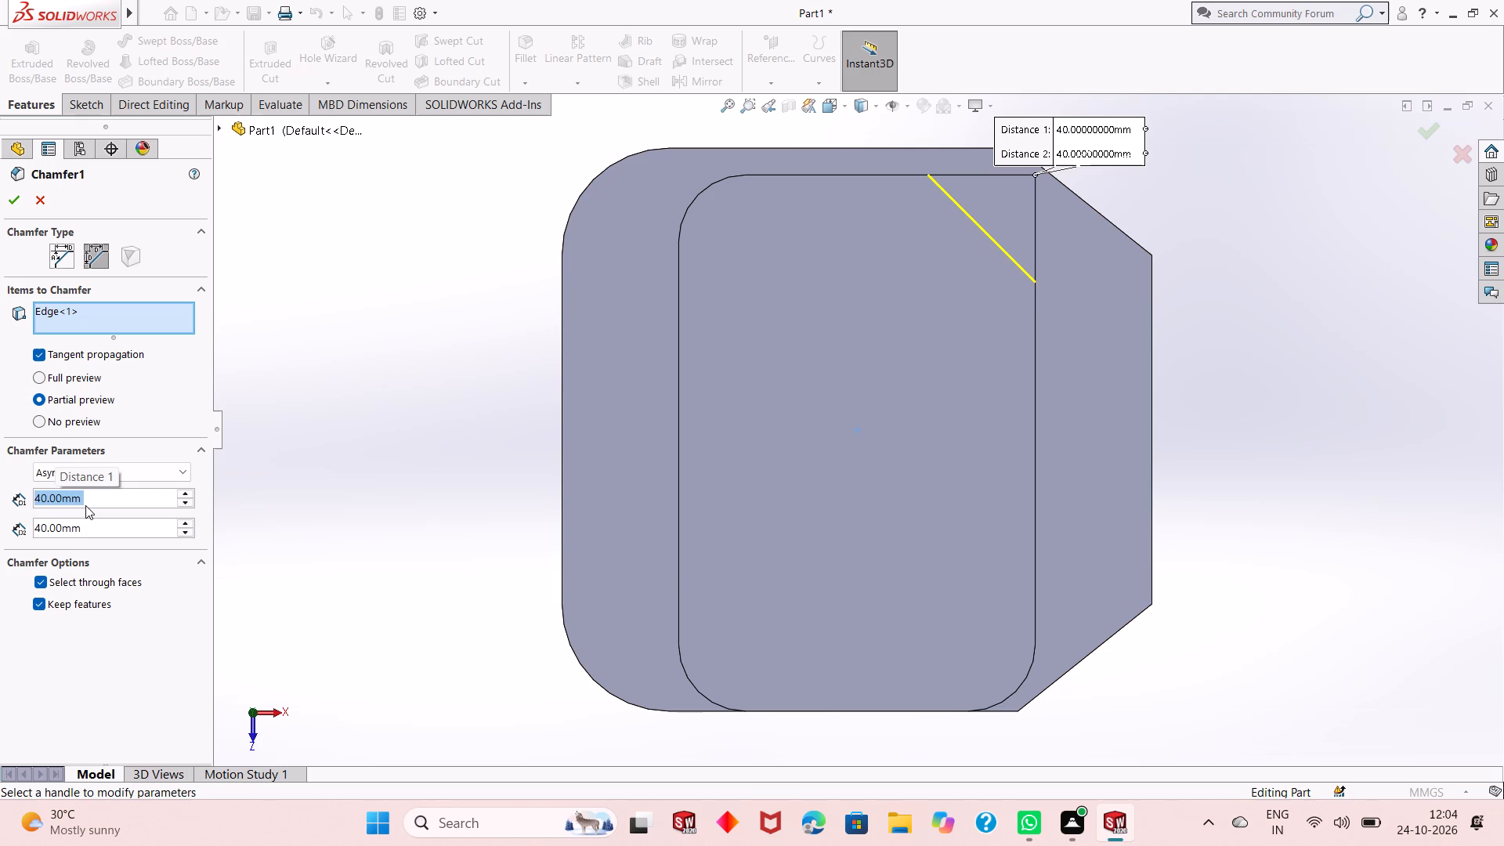
pyautogui.doubleClick(72, 530)
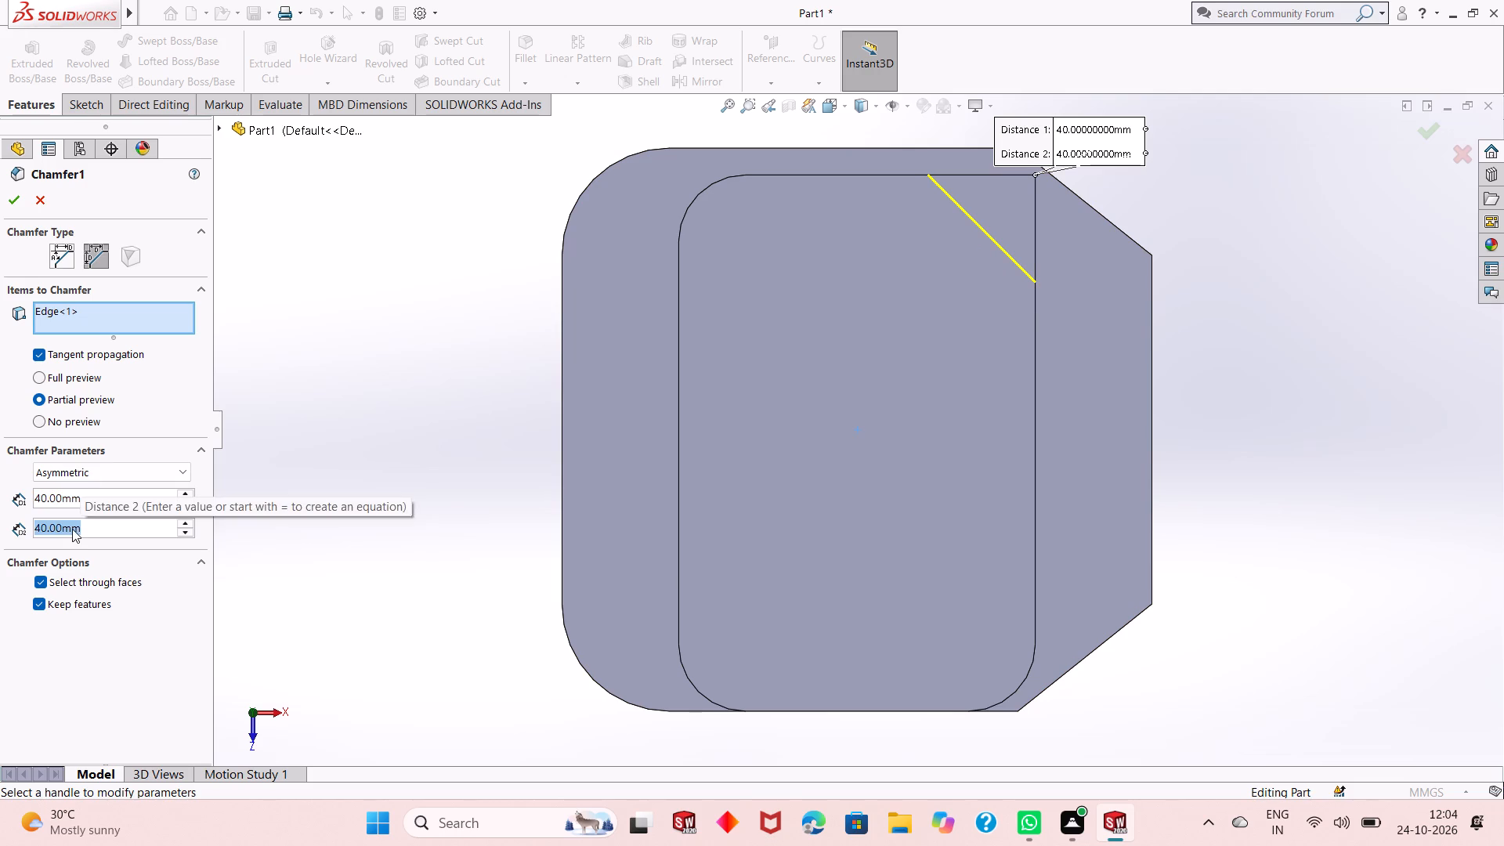
pyautogui.write('50')
pyautogui.press('Return')
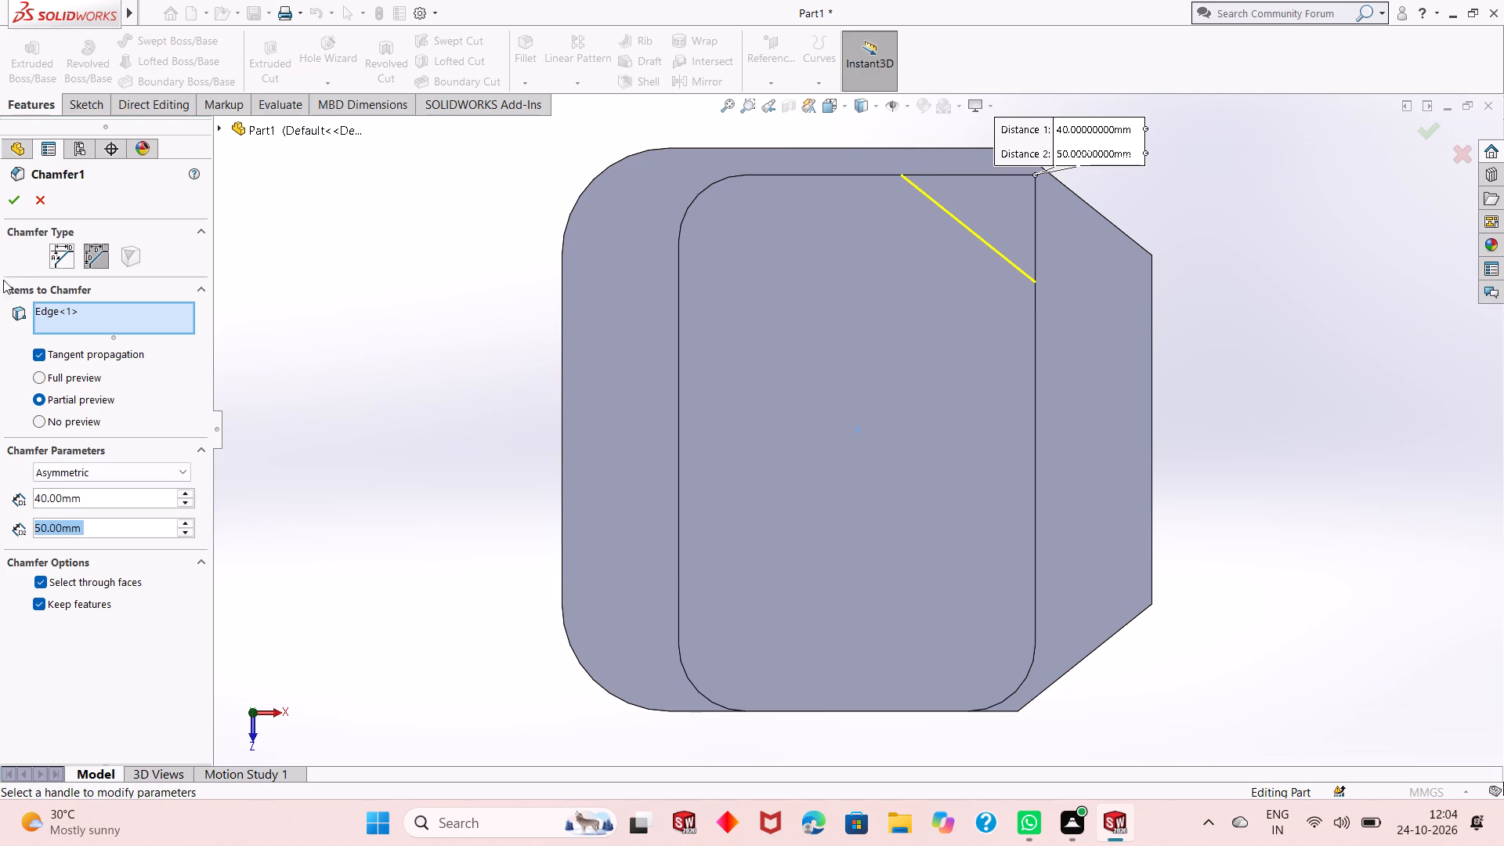
pyautogui.click(16, 197)
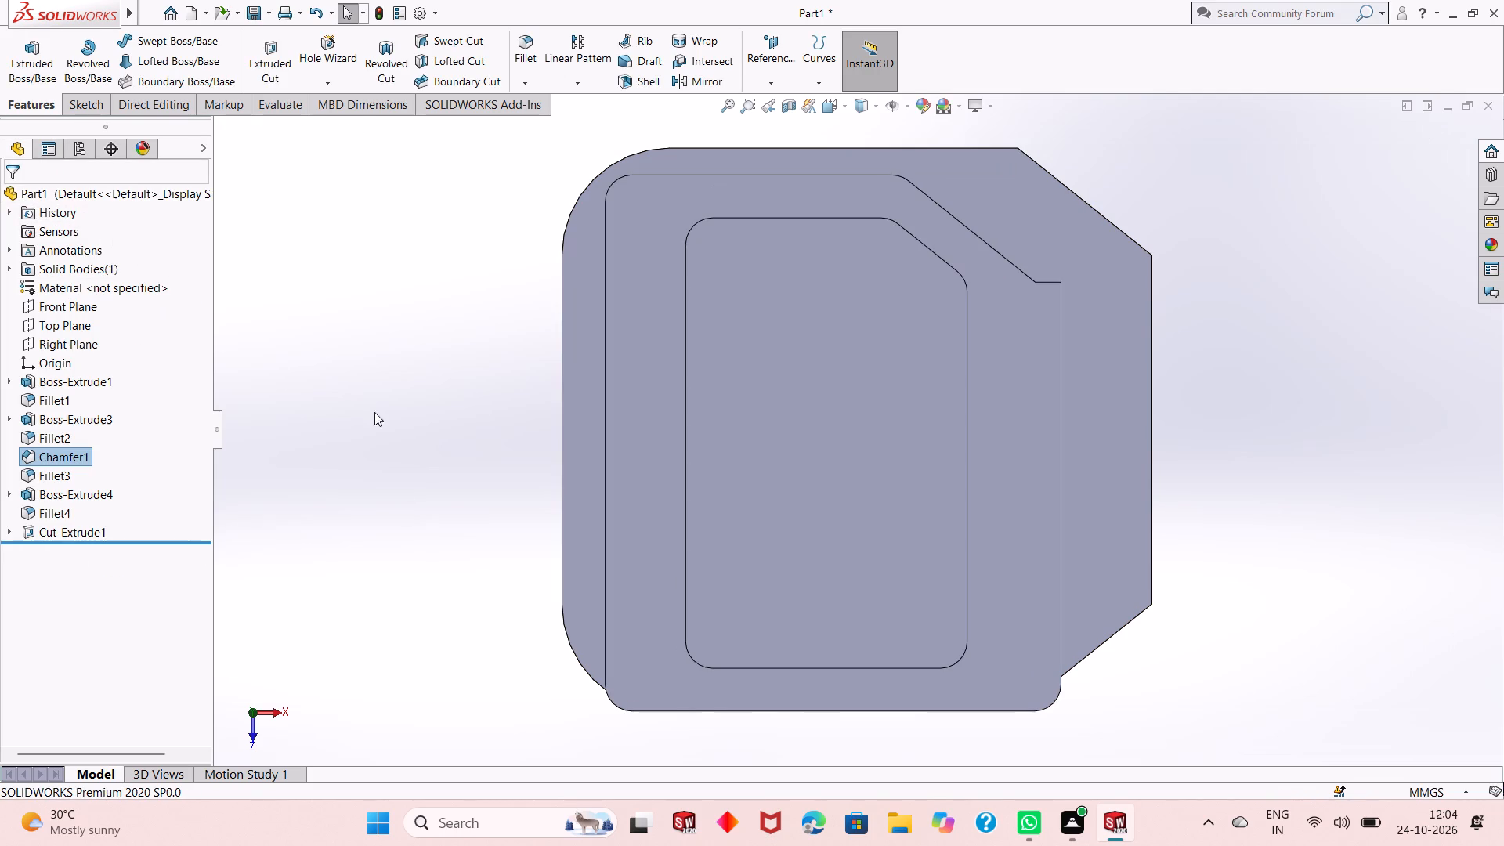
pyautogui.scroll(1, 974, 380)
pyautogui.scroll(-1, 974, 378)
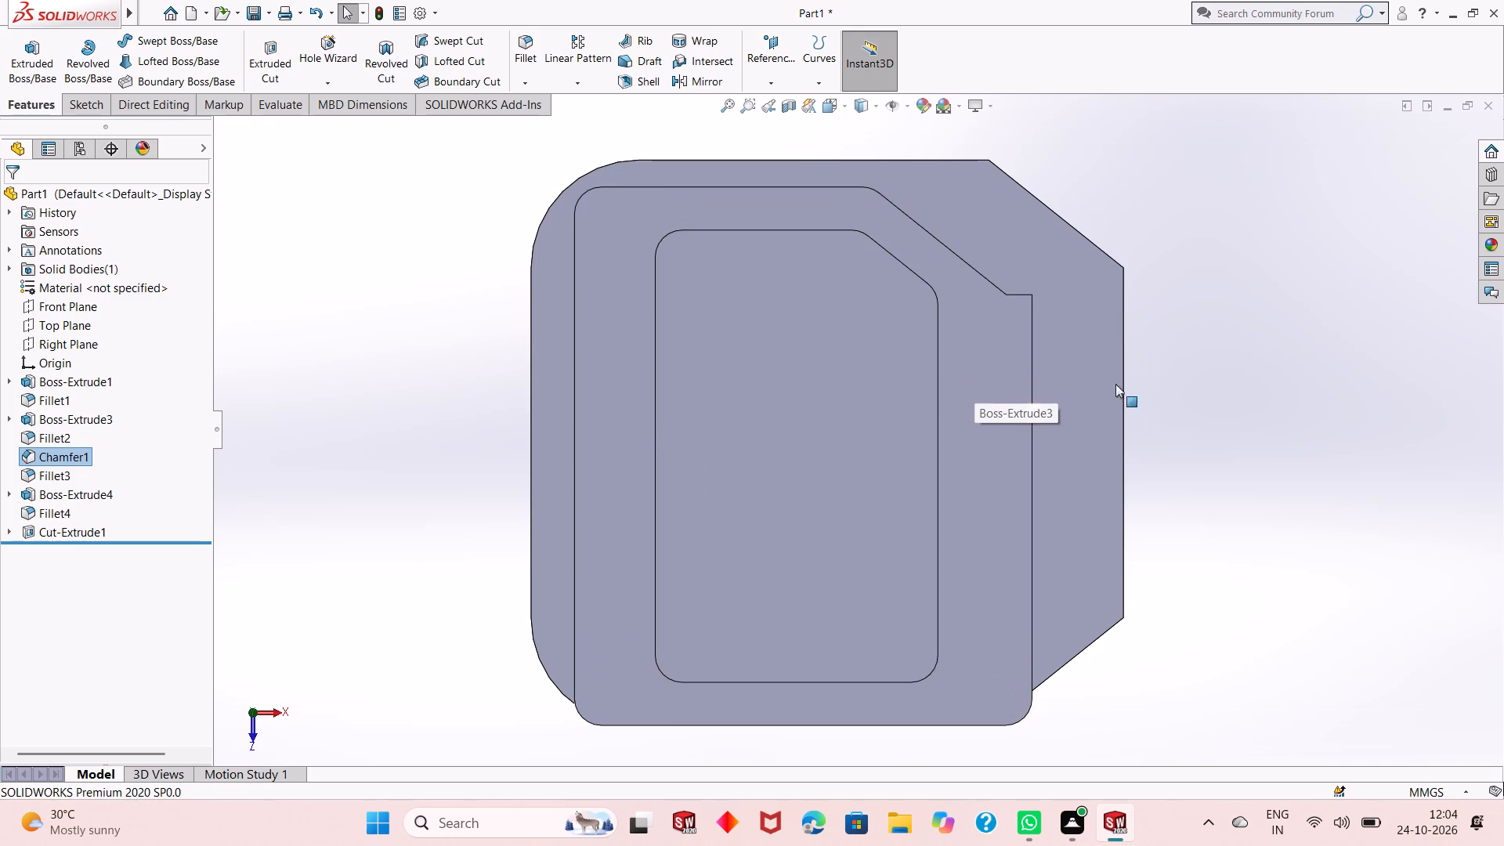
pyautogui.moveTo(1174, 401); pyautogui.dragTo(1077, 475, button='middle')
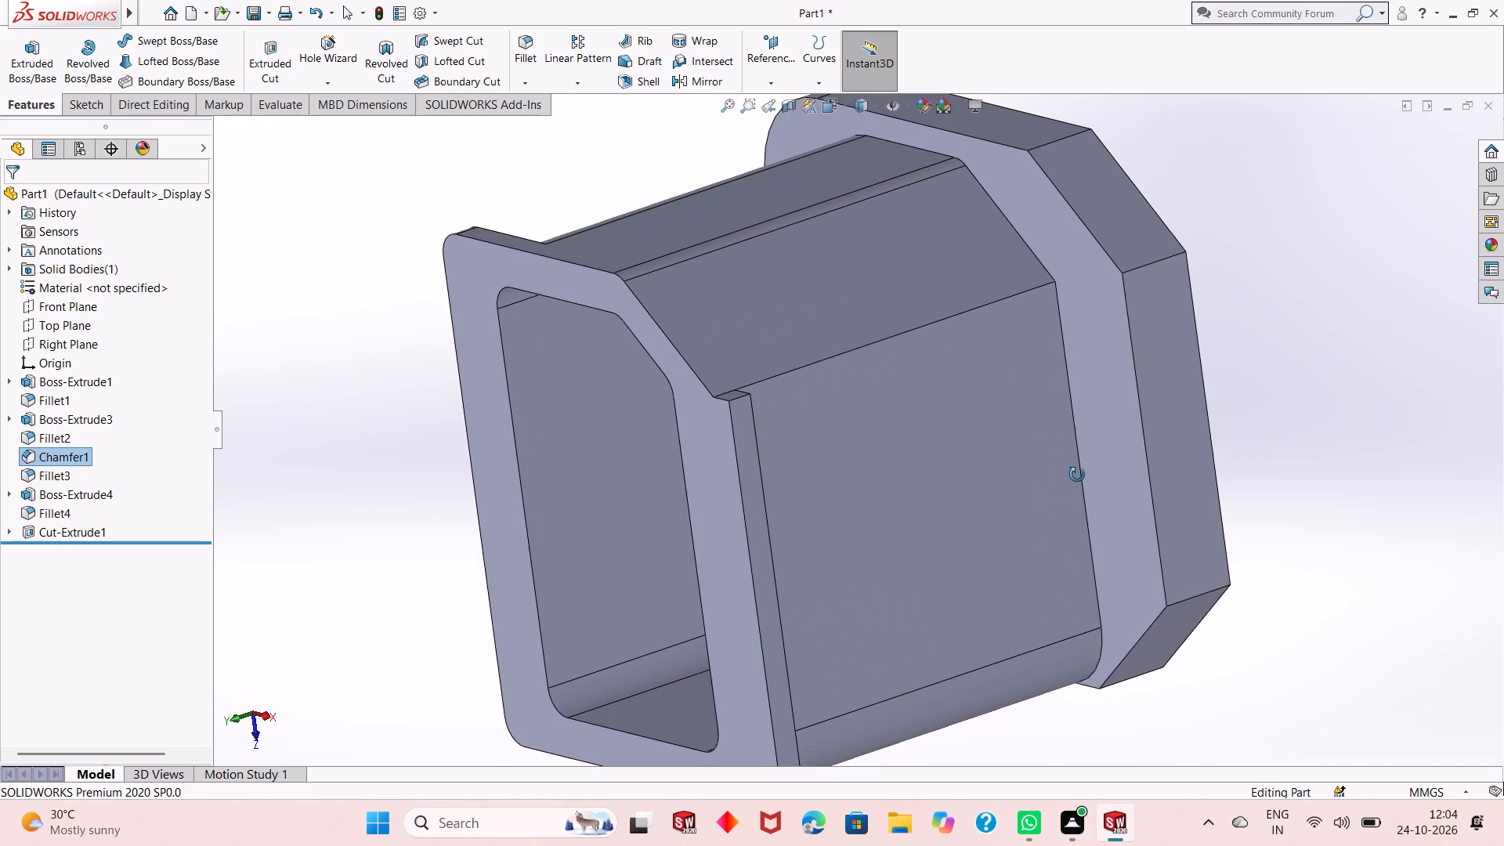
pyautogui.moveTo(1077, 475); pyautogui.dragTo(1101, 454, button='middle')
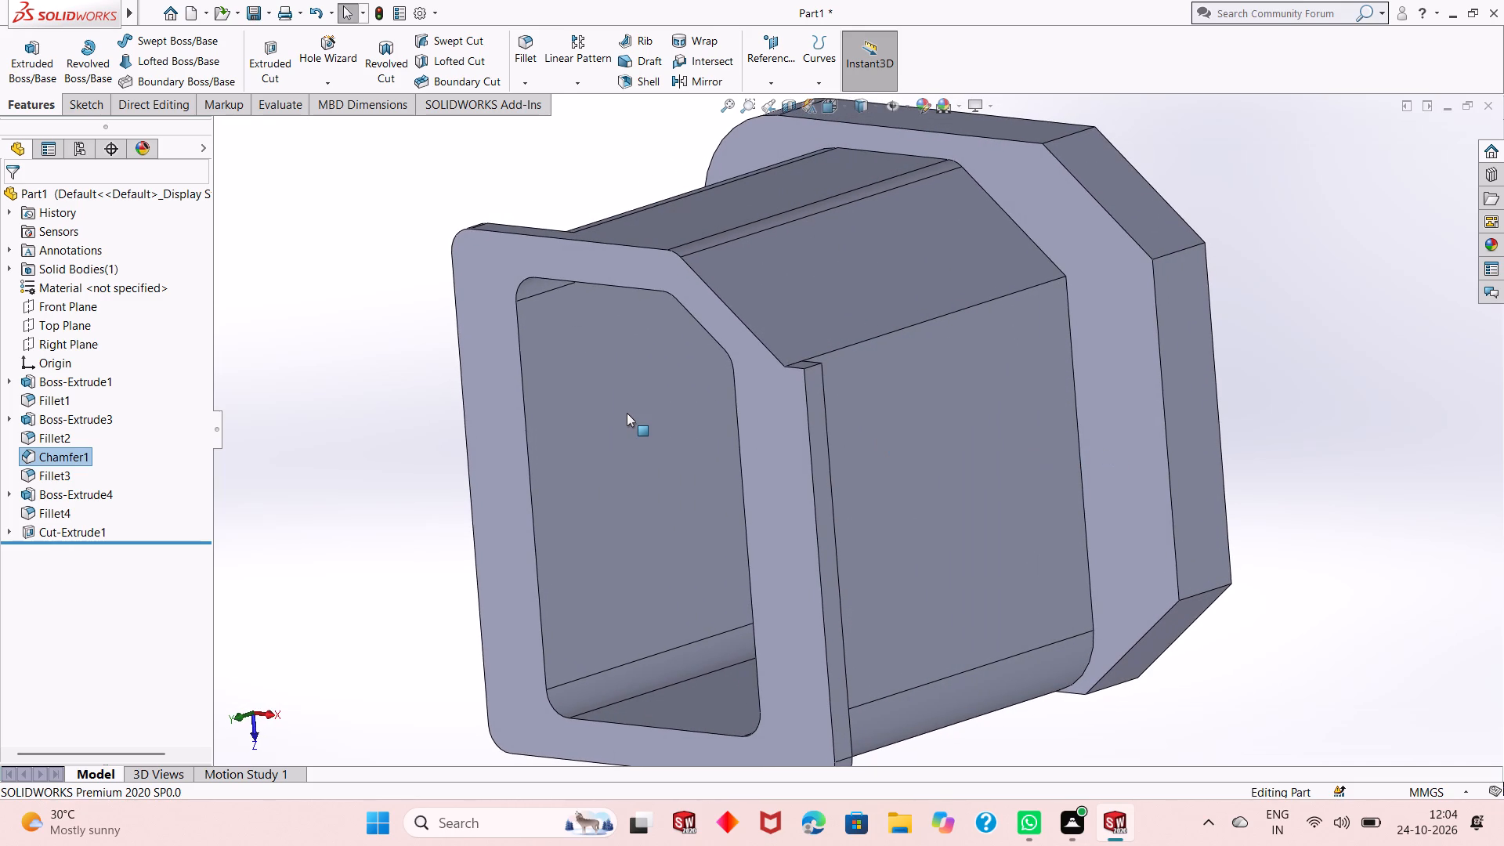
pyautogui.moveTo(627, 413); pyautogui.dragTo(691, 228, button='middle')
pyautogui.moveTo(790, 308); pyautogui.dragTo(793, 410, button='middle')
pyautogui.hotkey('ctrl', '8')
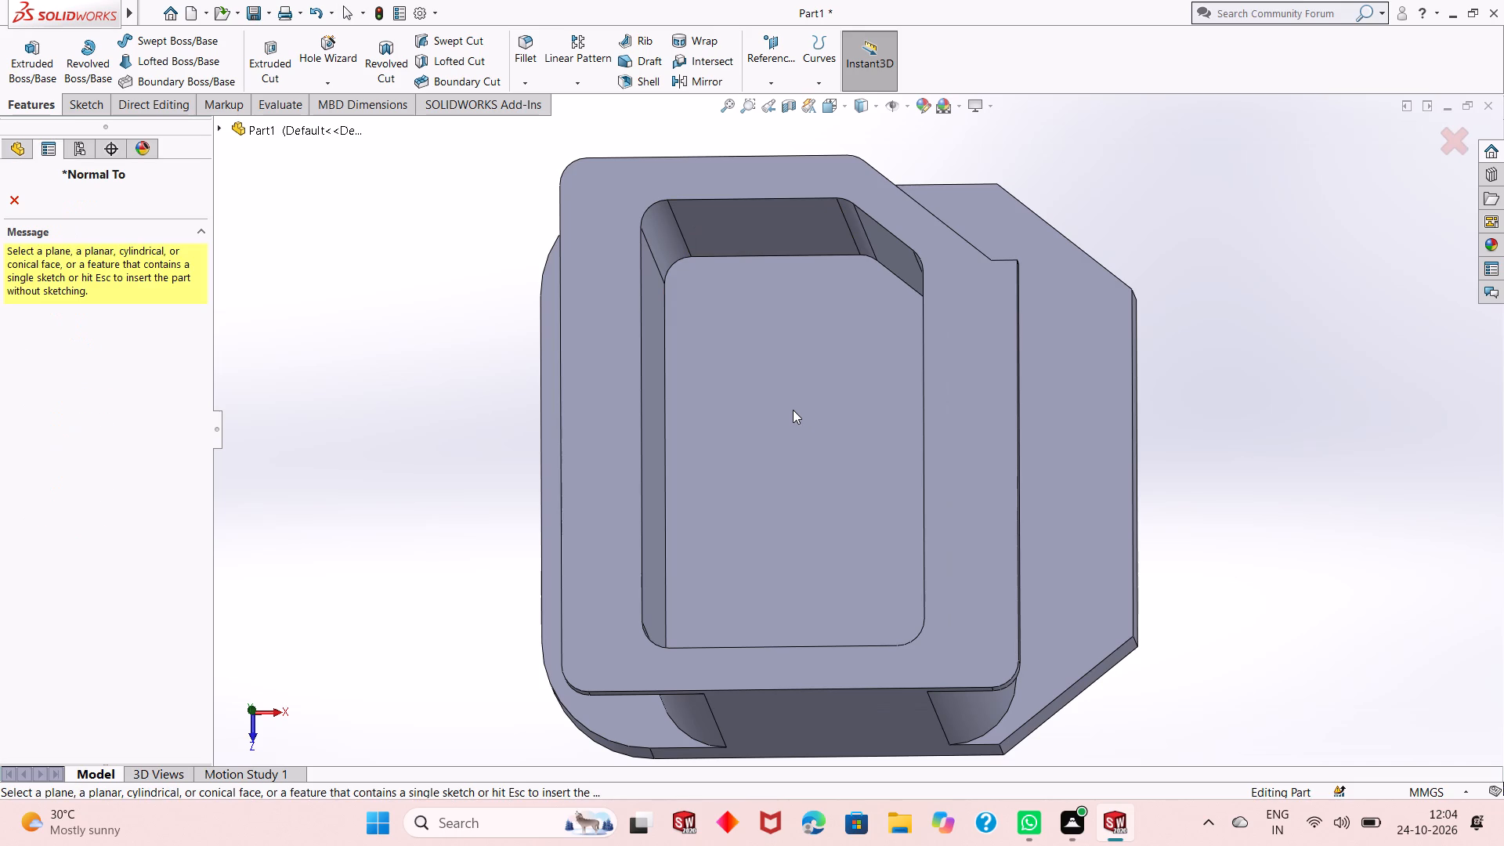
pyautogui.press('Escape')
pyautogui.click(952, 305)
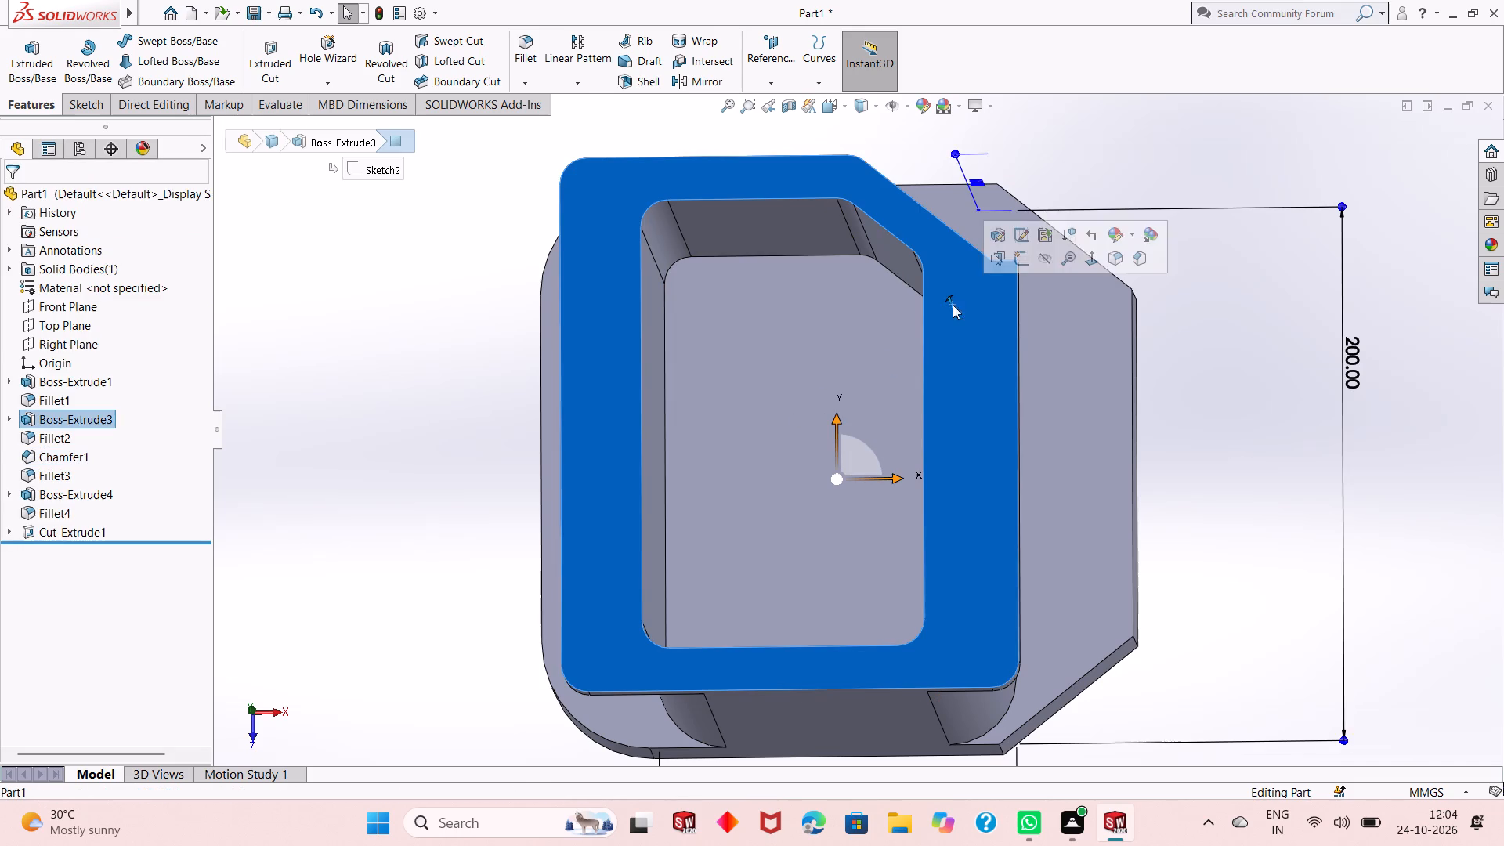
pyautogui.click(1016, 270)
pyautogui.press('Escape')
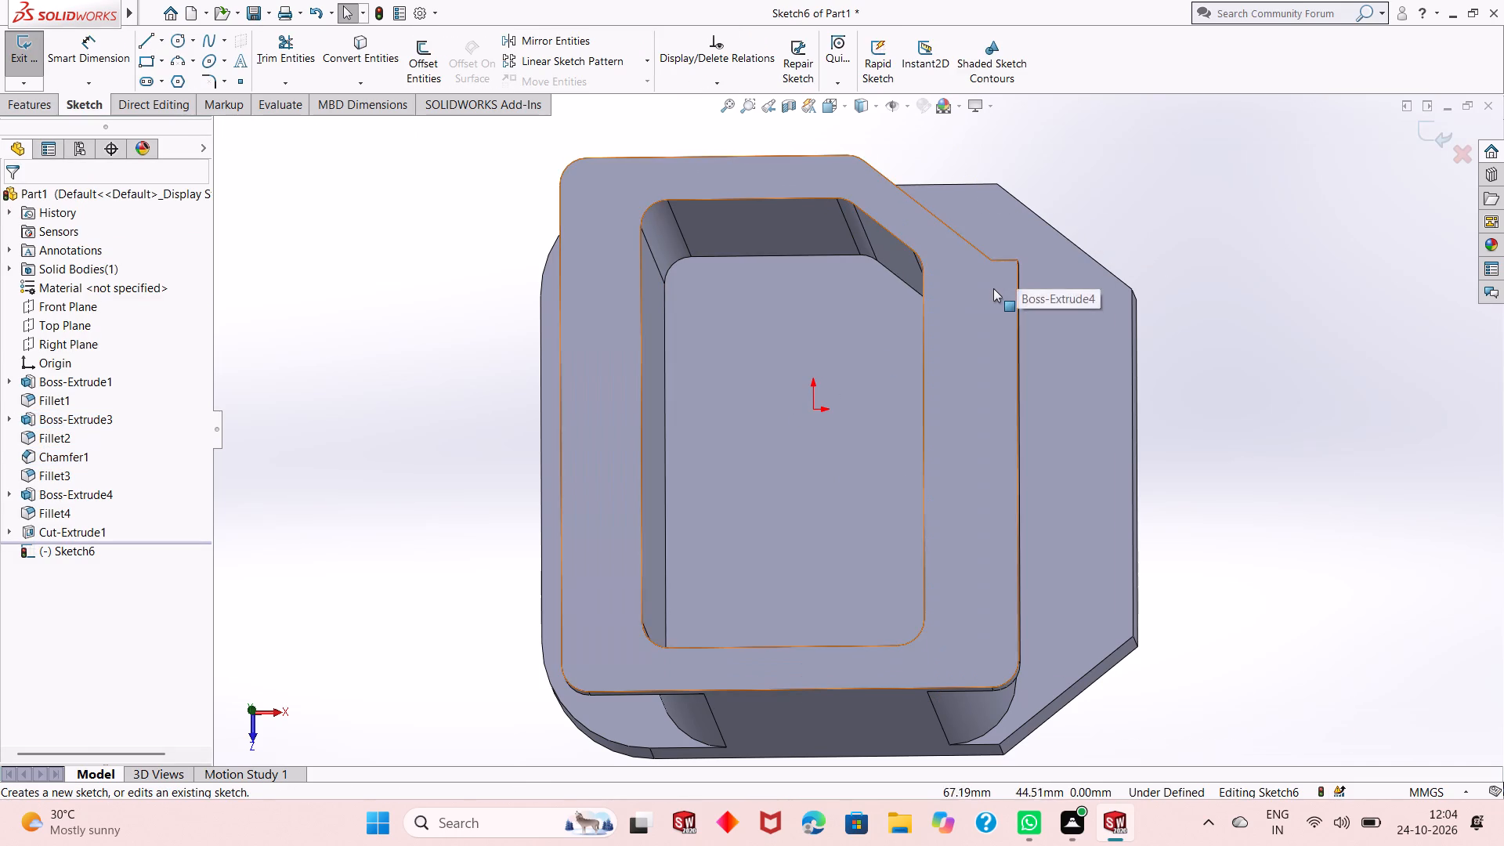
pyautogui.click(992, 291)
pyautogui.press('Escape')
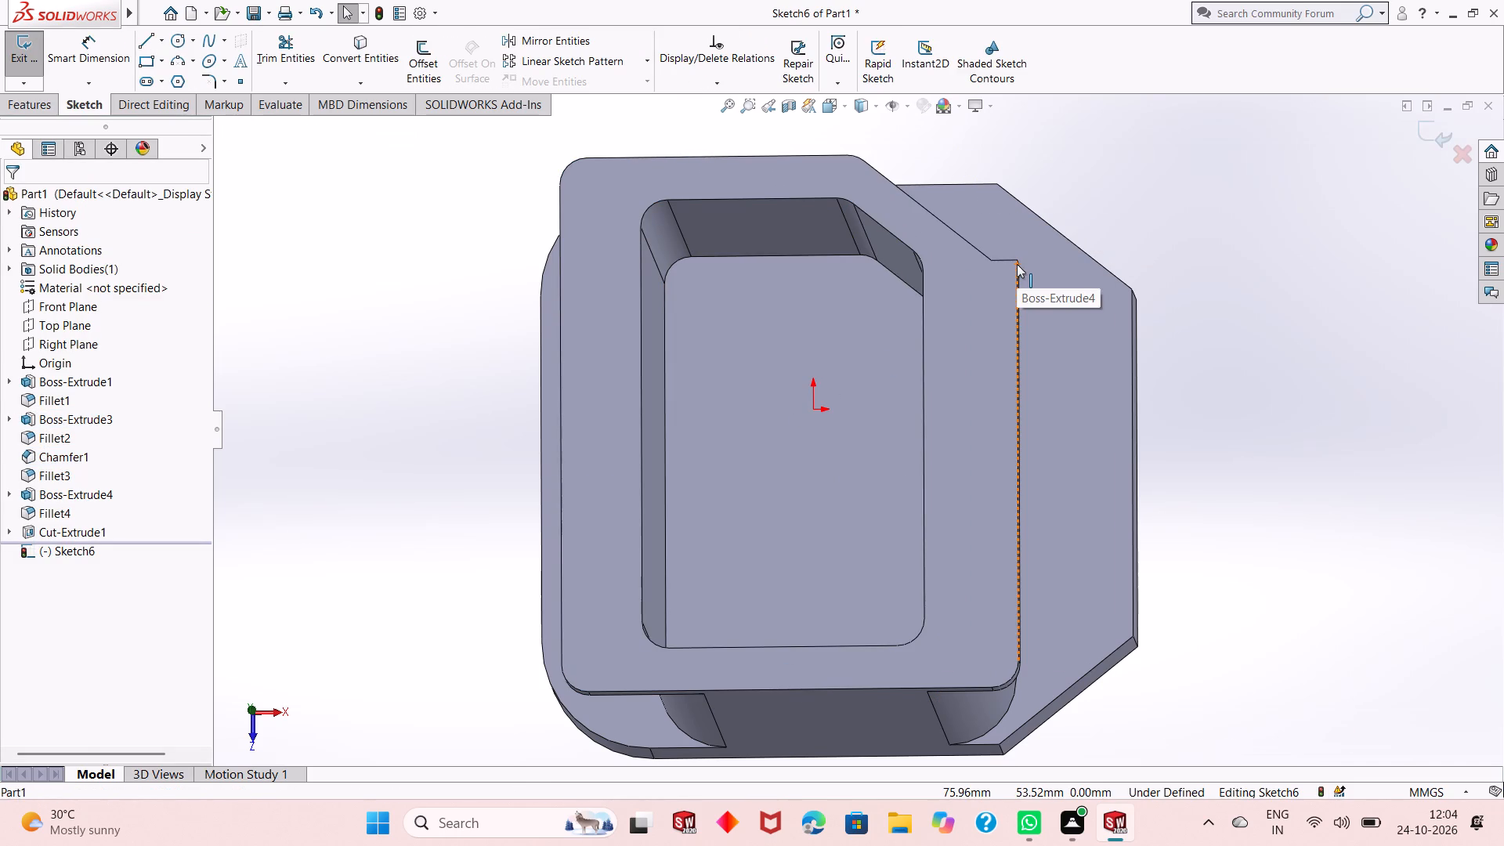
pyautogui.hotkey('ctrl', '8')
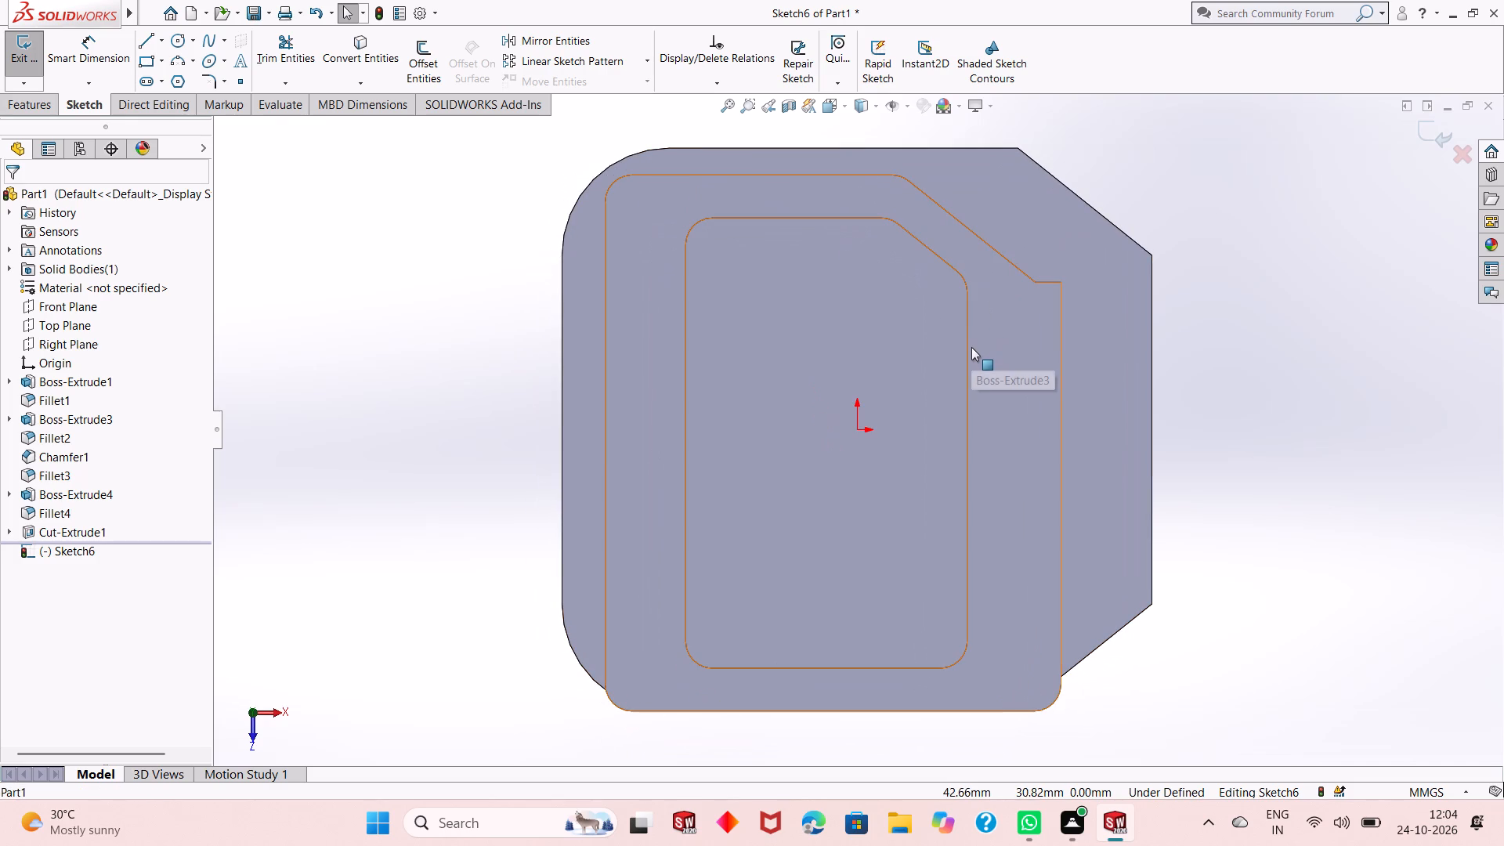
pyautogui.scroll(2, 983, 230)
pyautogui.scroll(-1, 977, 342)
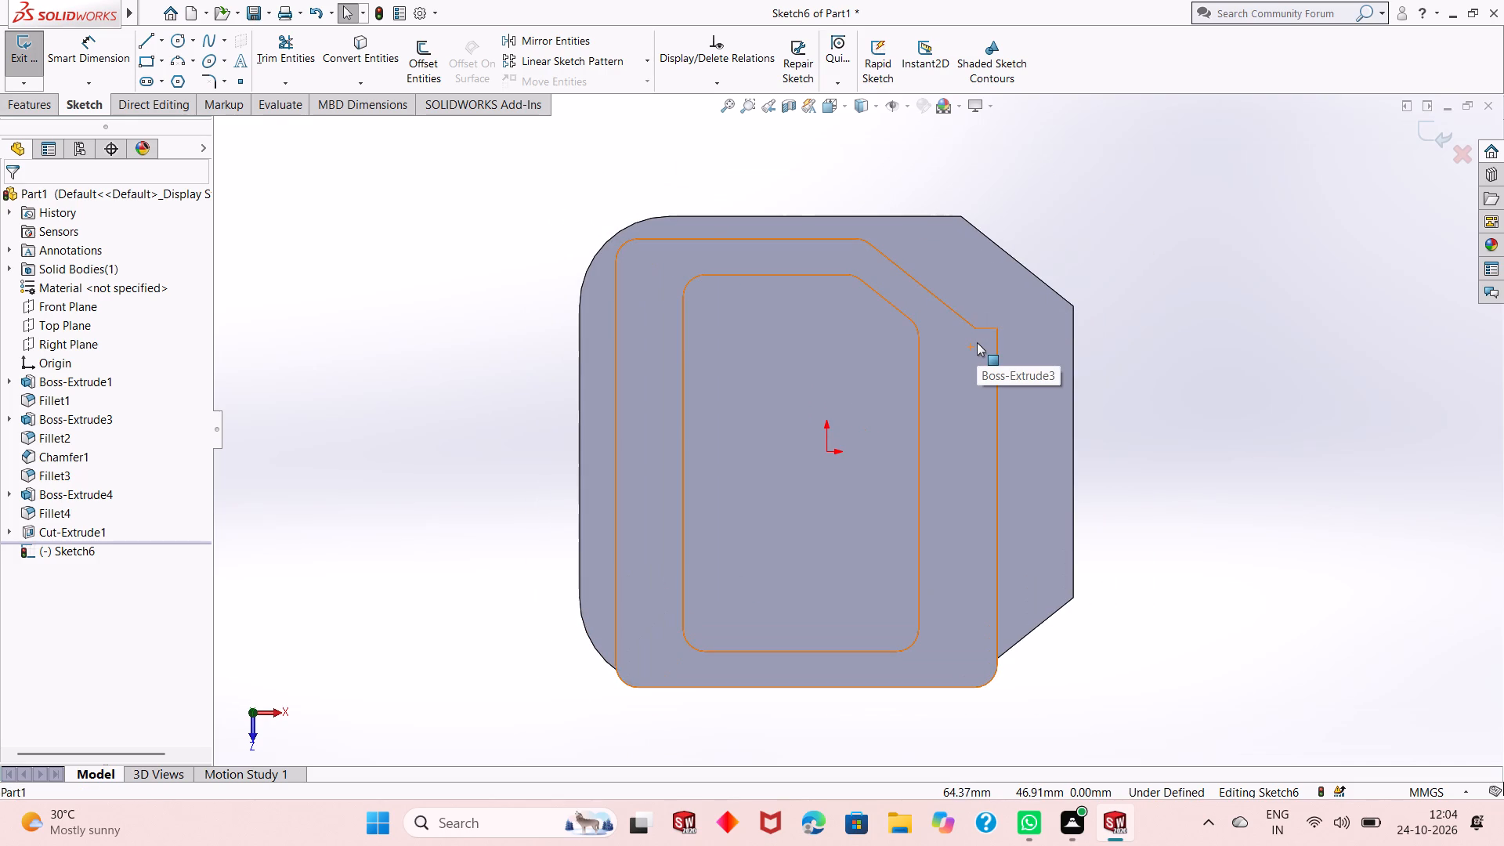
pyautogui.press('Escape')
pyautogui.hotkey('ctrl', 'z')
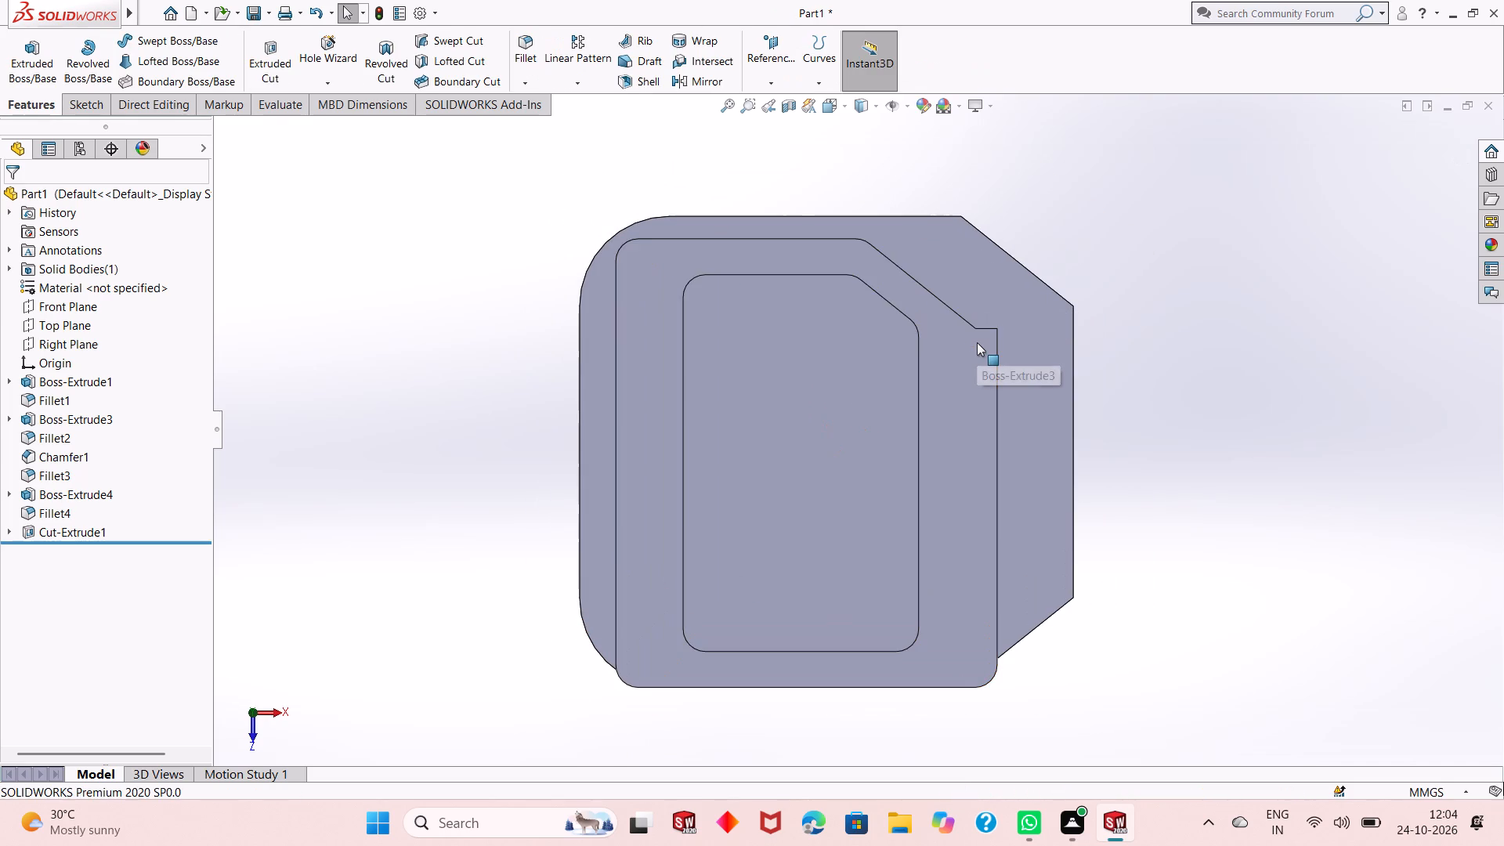
# Undo the last distance edit of the block's Chamfer1 and the removal of the plate's upper-right corner edge from Fillet4.
pyautogui.hotkey('ctrl', 'z')
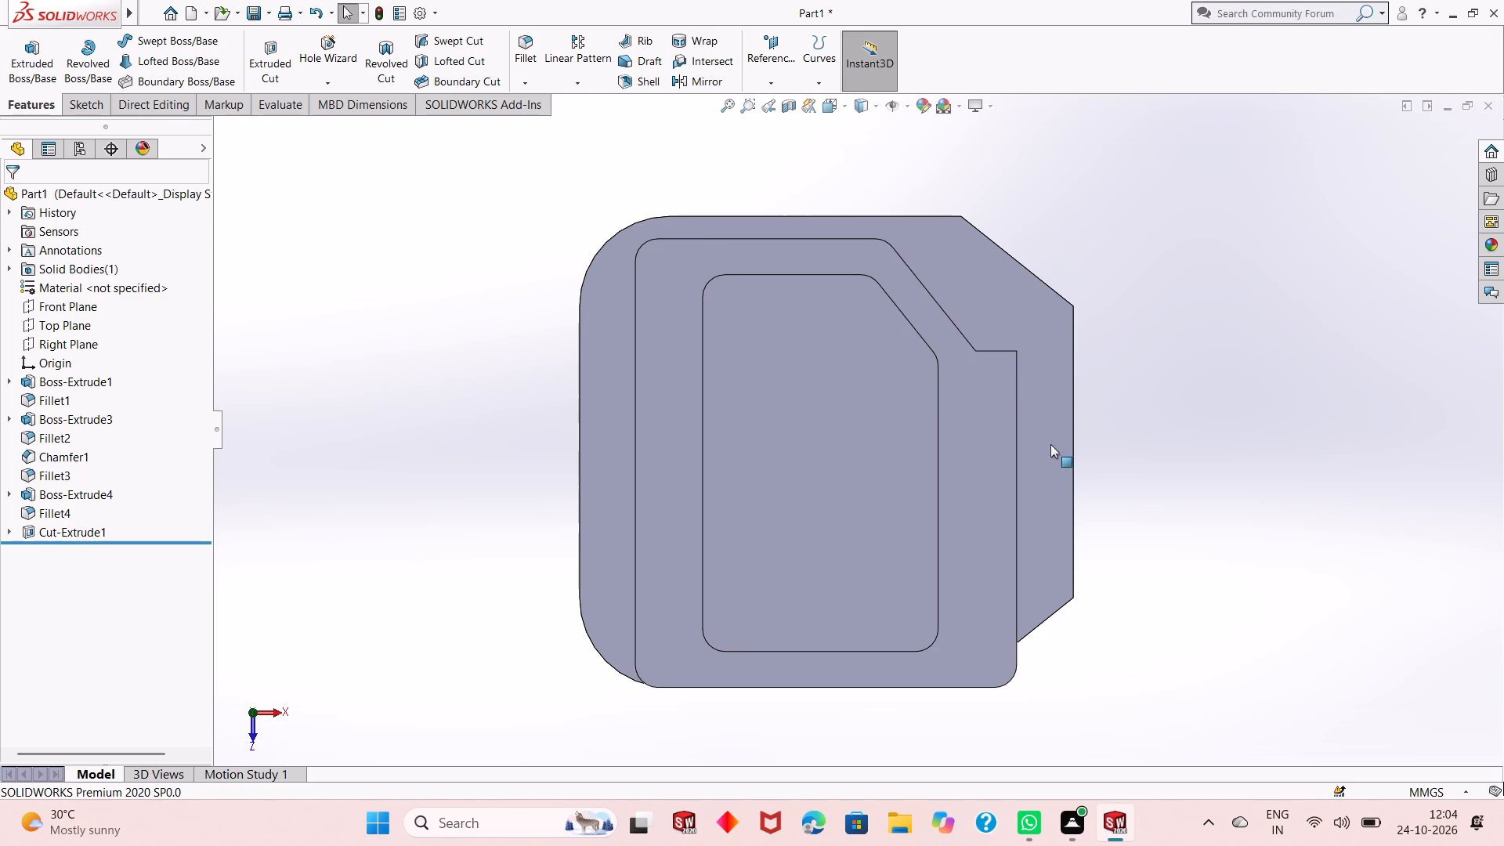
pyautogui.moveTo(1065, 522); pyautogui.dragTo(1073, 428, button='middle')
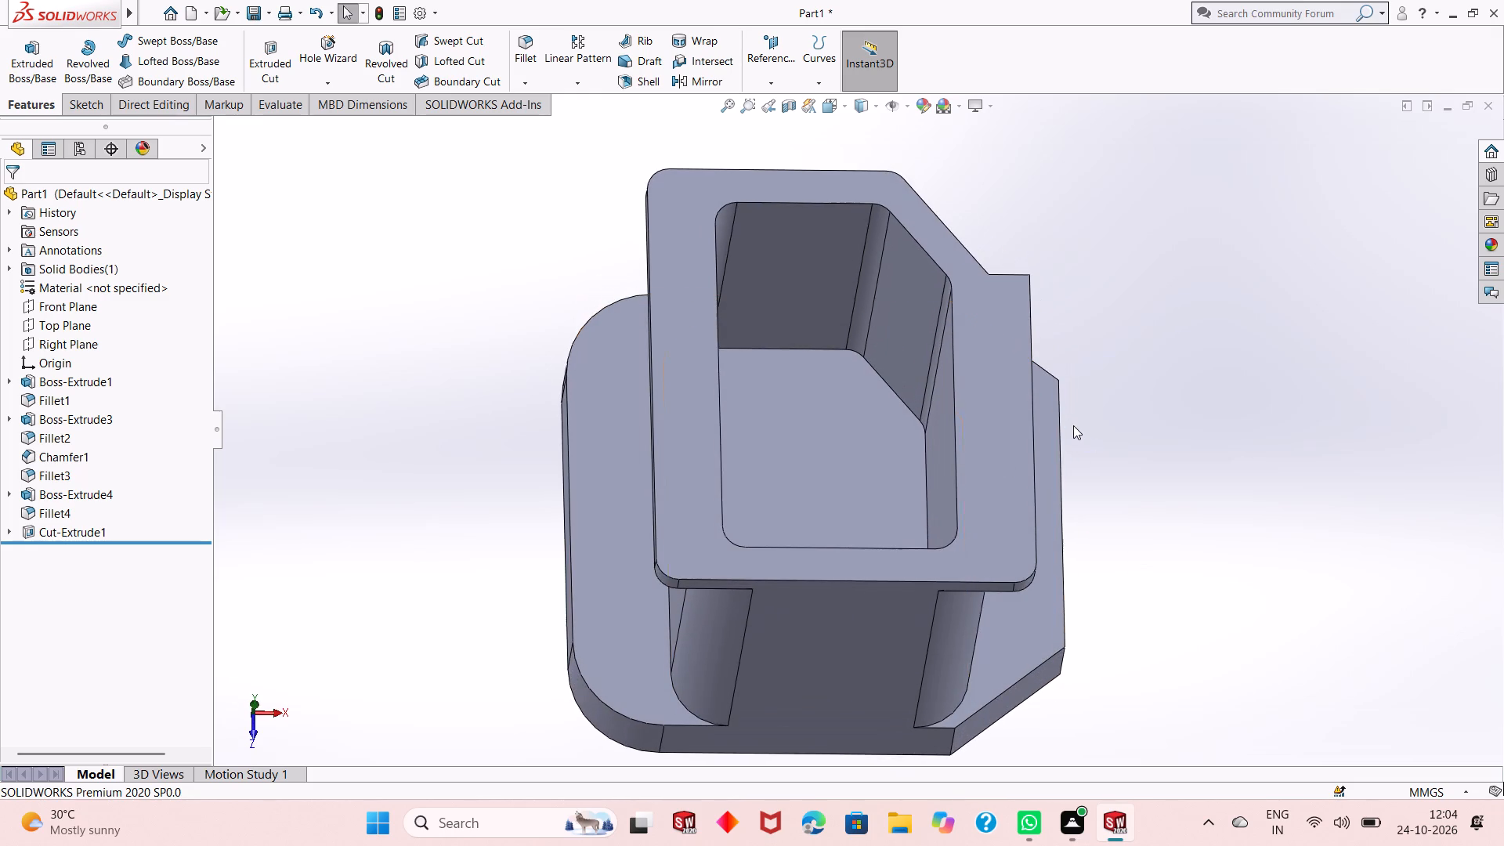
pyautogui.moveTo(1073, 425); pyautogui.dragTo(1073, 481, button='middle')
pyautogui.hotkey('ctrl', 'z')
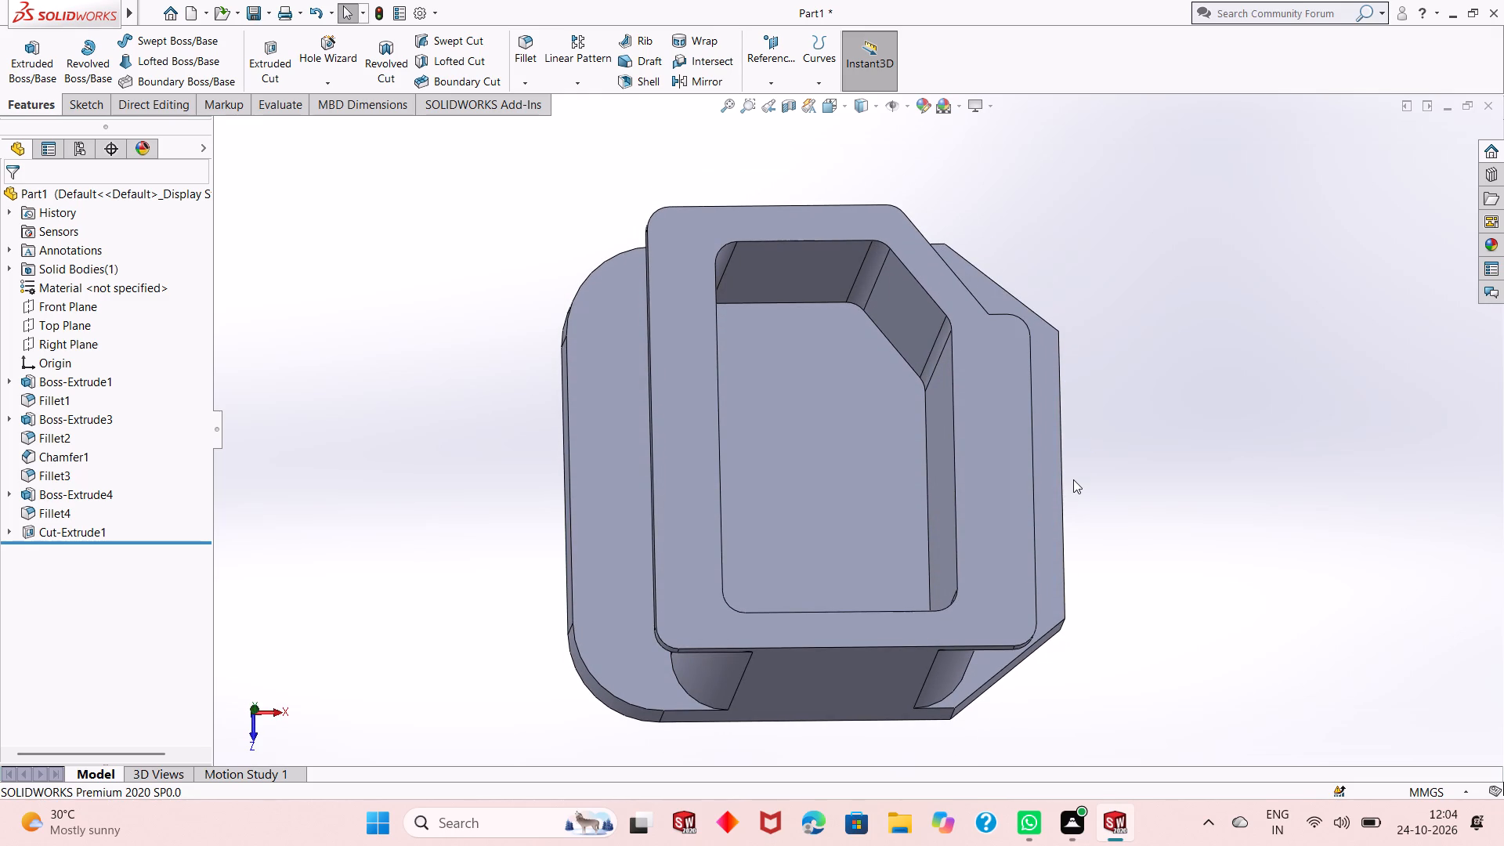
# Undo the pocket cut and its entire dimensioned profile sketch on the plate's top face.
pyautogui.hotkey('ctrl', 'z')
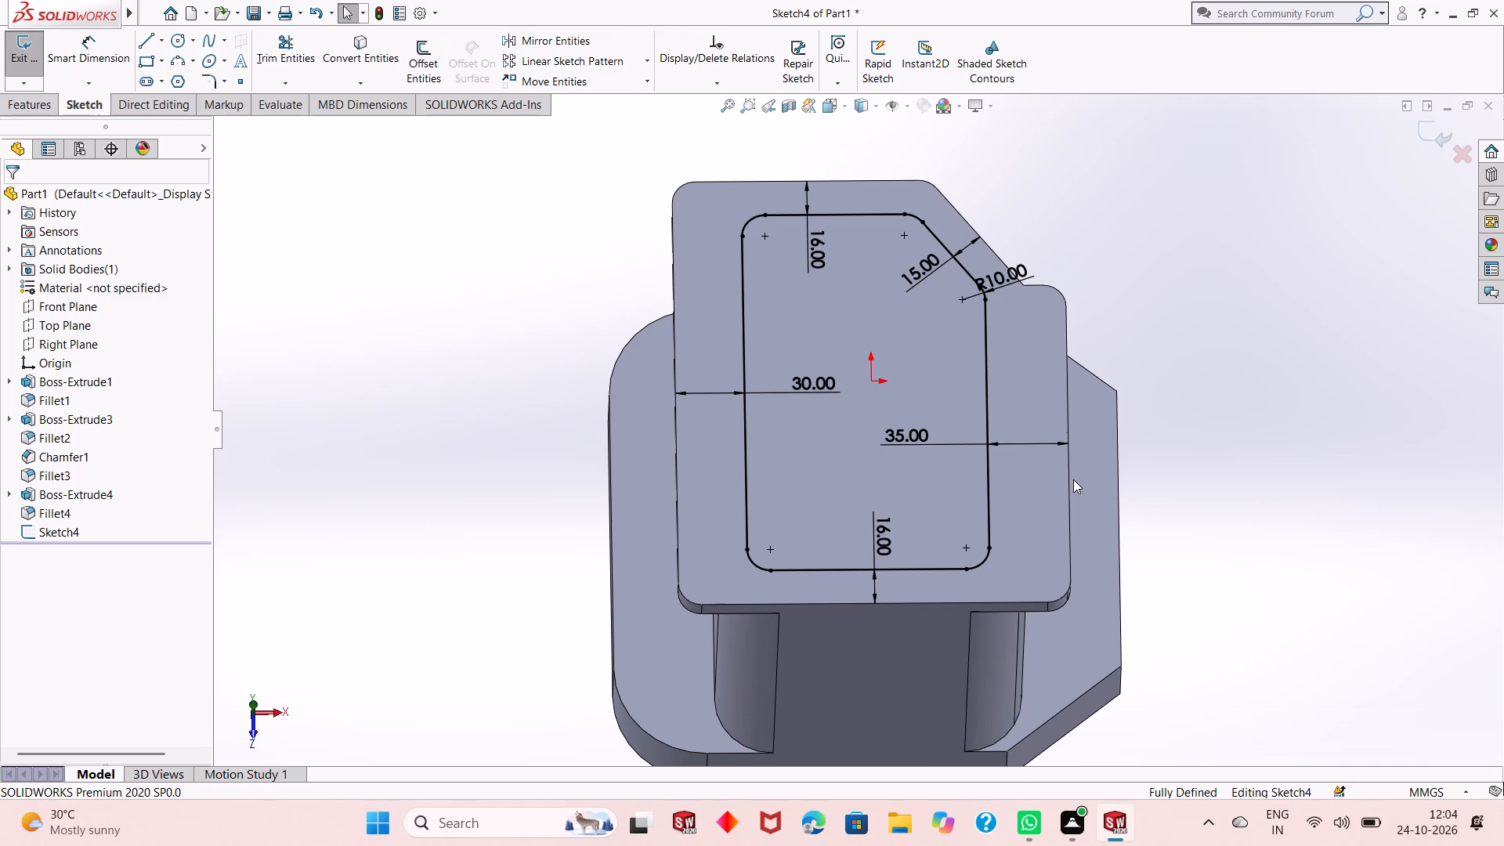
pyautogui.hotkey('ctrl', 'z')
pyautogui.hotkey('ctrl', 'z')
pyautogui.hotkey('ctrl', 'z')
pyautogui.hotkey('ctrl', 'z')
pyautogui.hotkey('ctrl', 'z')
pyautogui.hotkey('ctrl', 'z')
pyautogui.hotkey('ctrl', 'z')
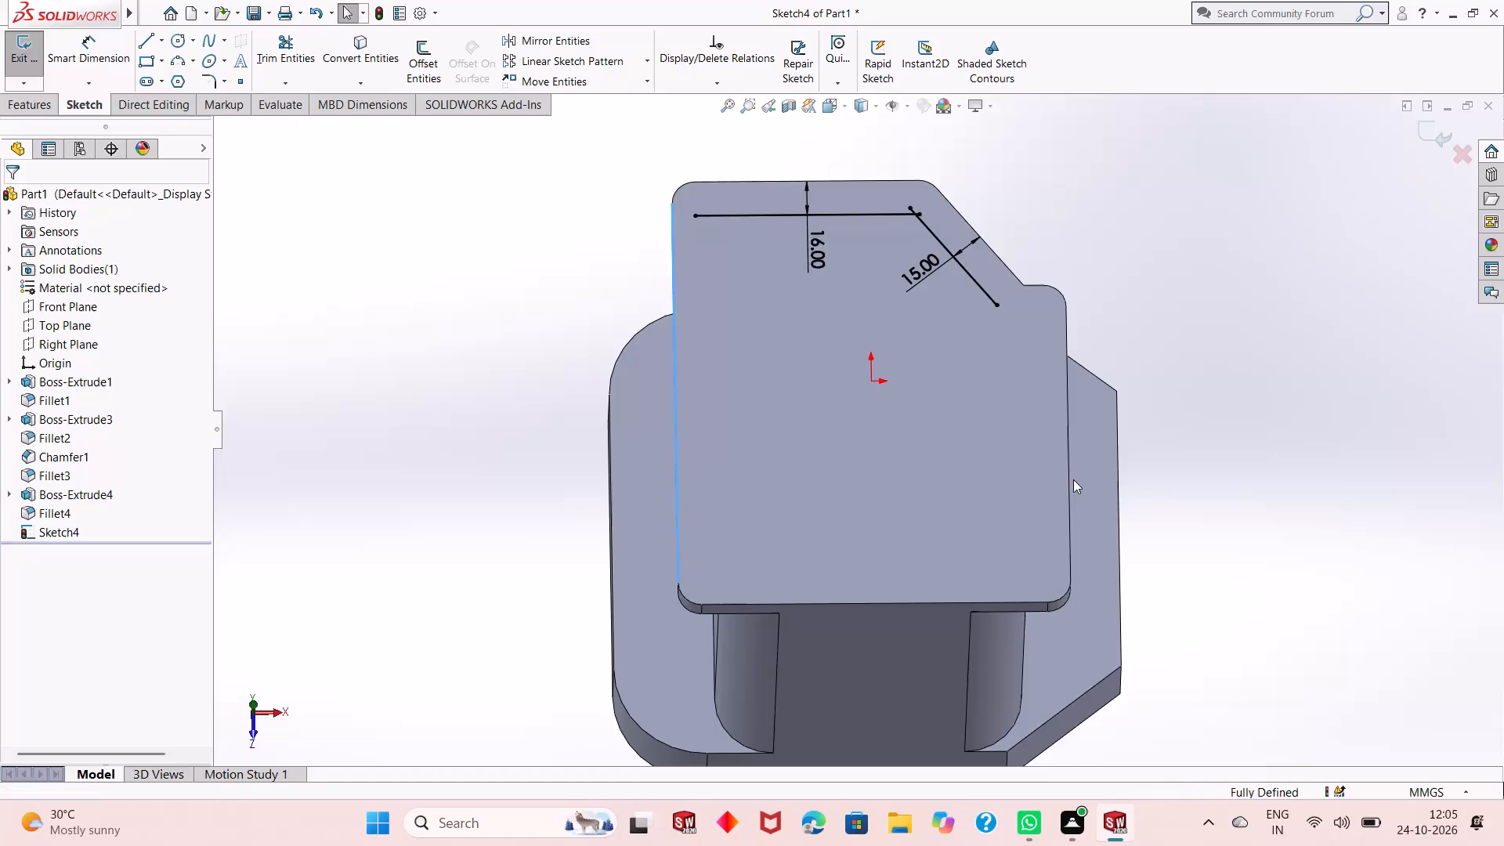
pyautogui.hotkey('ctrl', 'z')
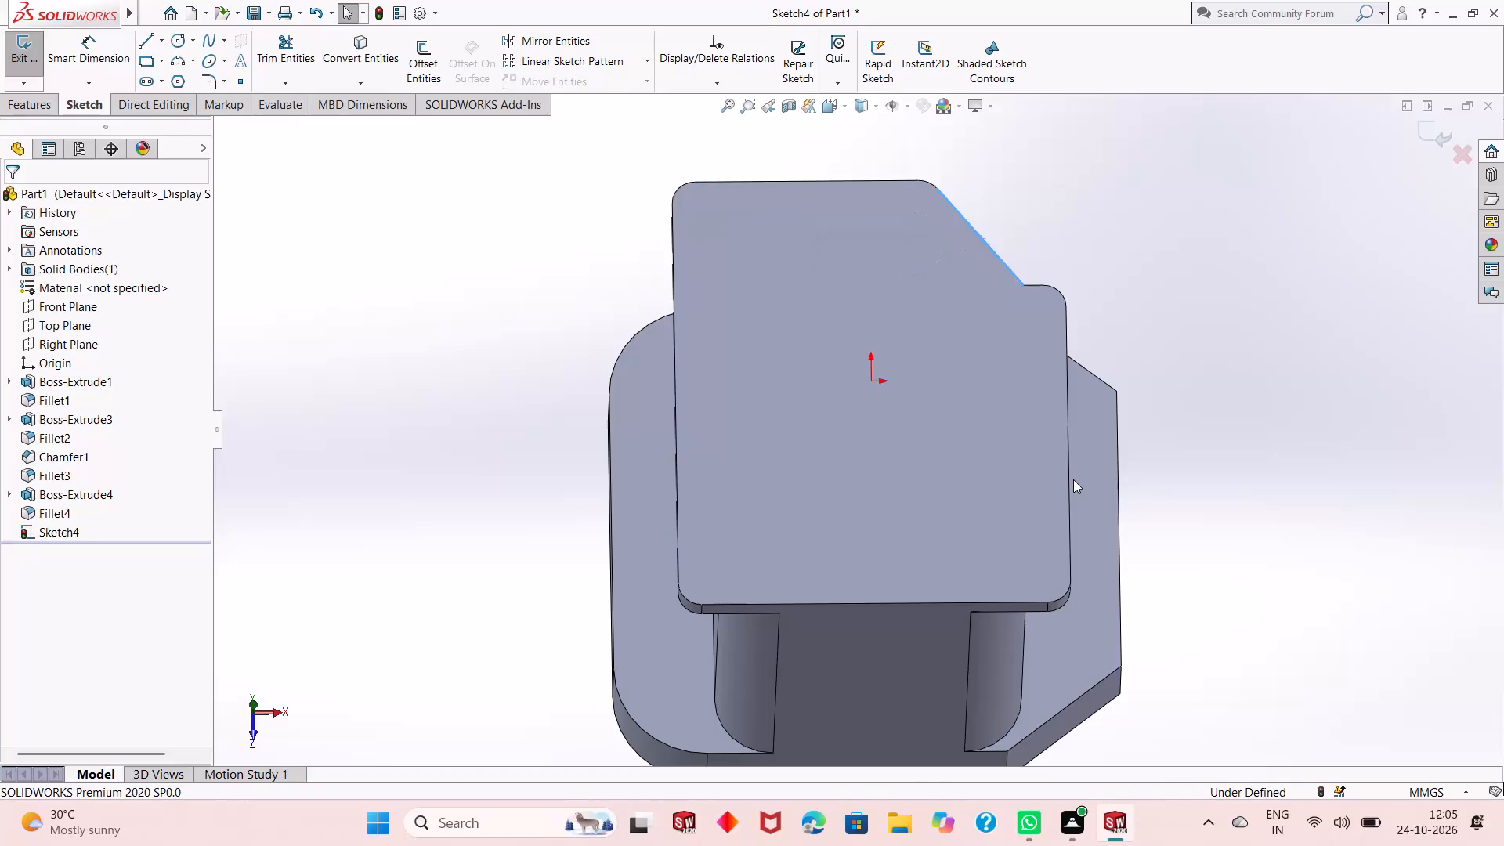
pyautogui.hotkey('ctrl', 'z')
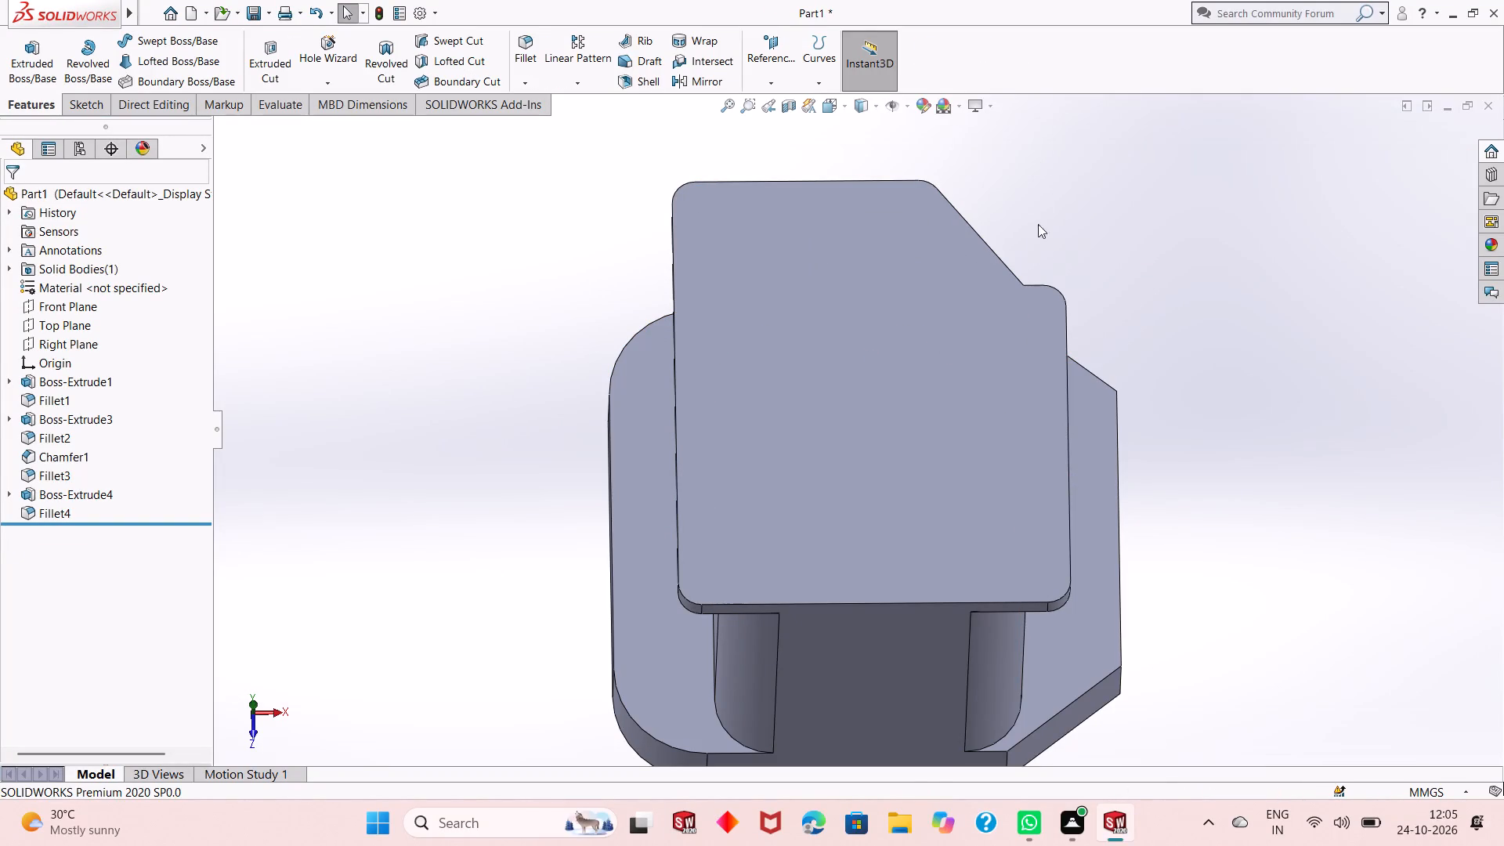
# Edit Fillet4 to remove Edge<4>, the plate's corner beside the chamfered notch, from the filleted edges.
pyautogui.moveTo(1038, 255); pyautogui.dragTo(943, 354, button='middle')
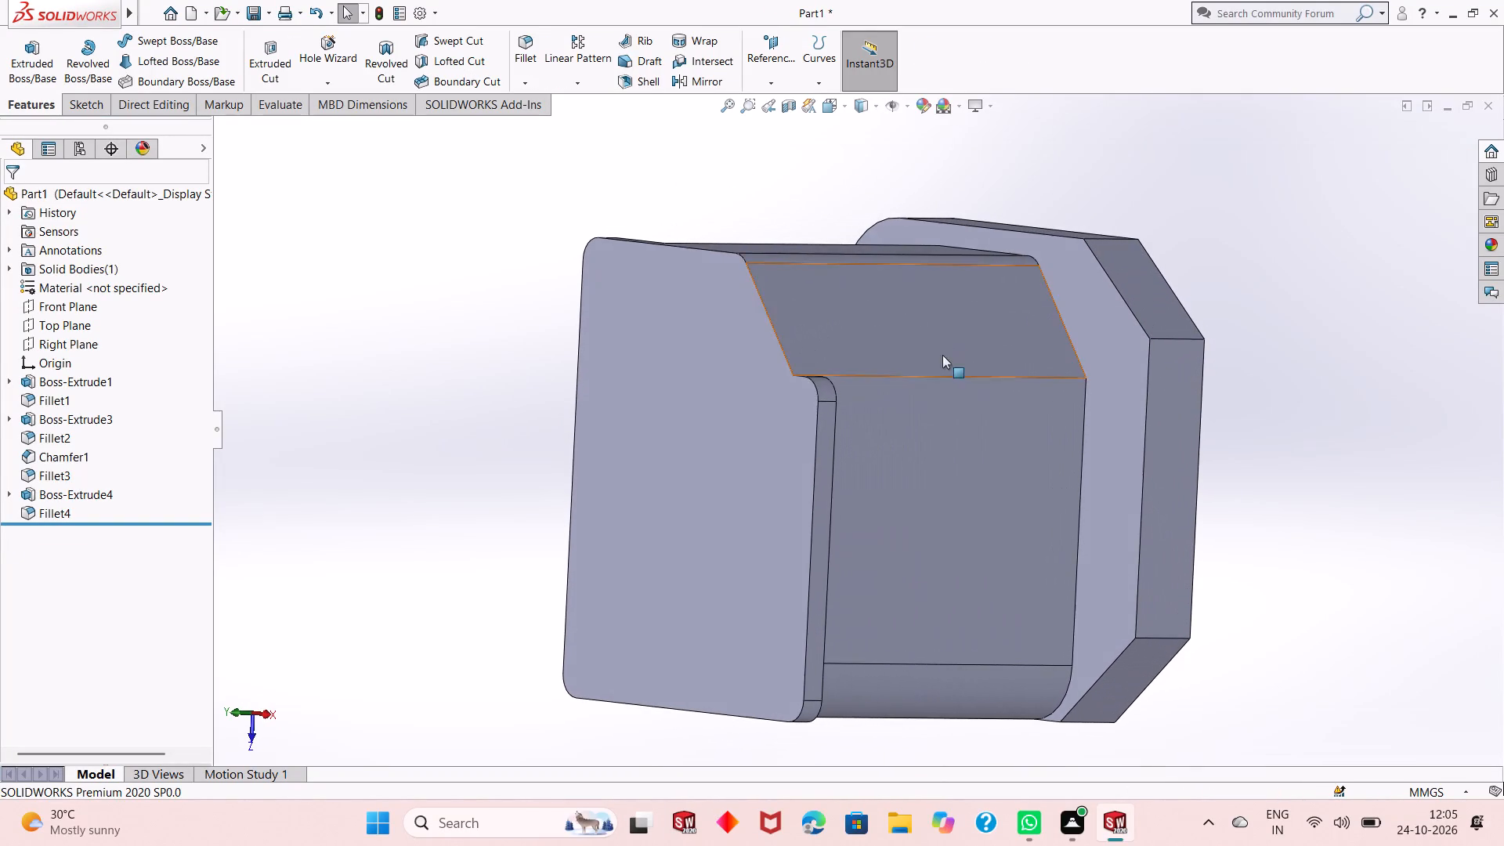
pyautogui.click(70, 511)
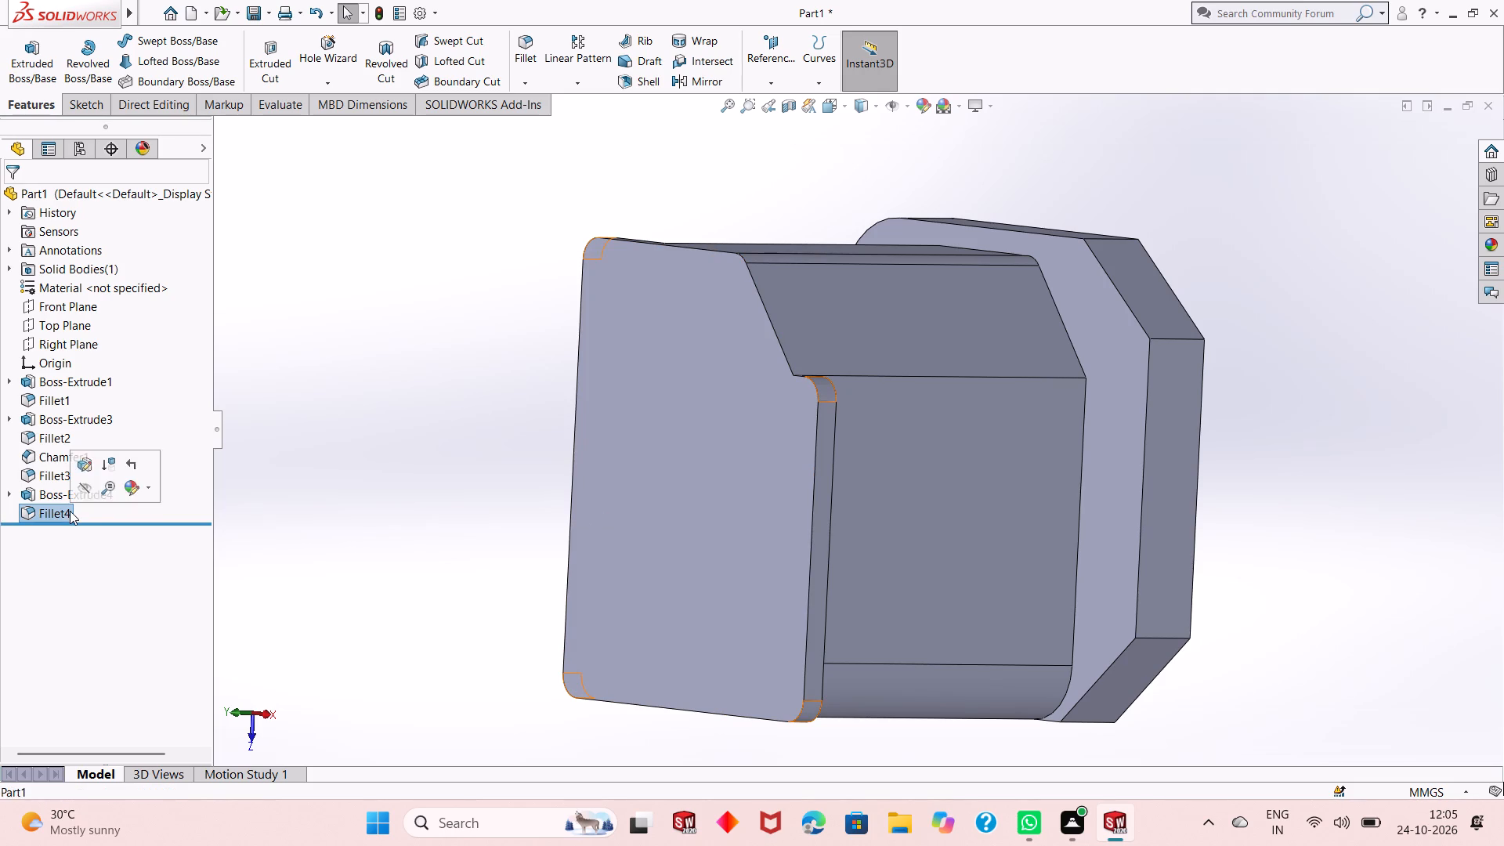
pyautogui.click(85, 455)
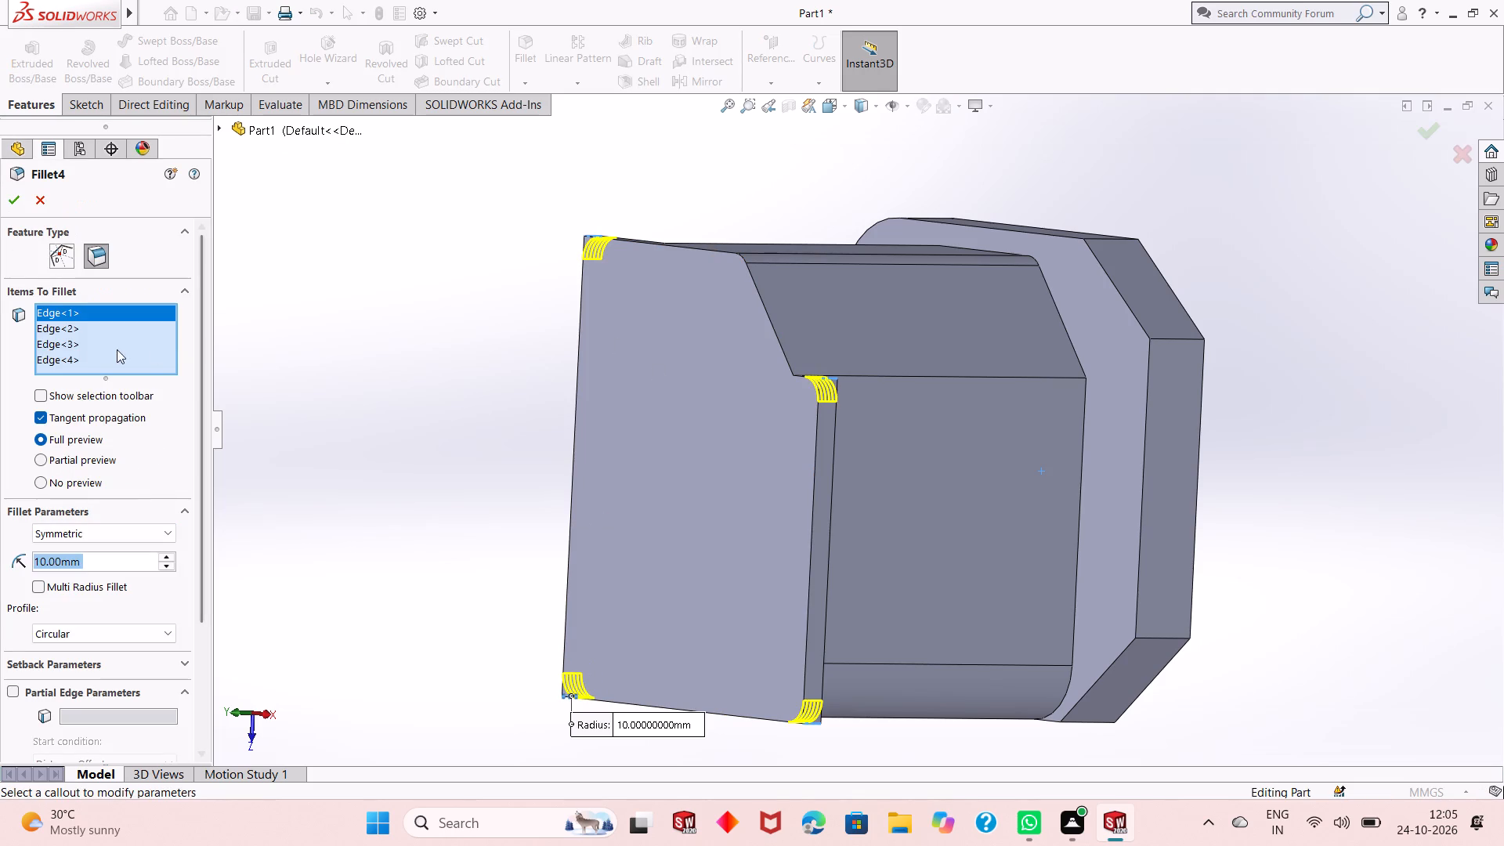
pyautogui.rightClick(61, 352)
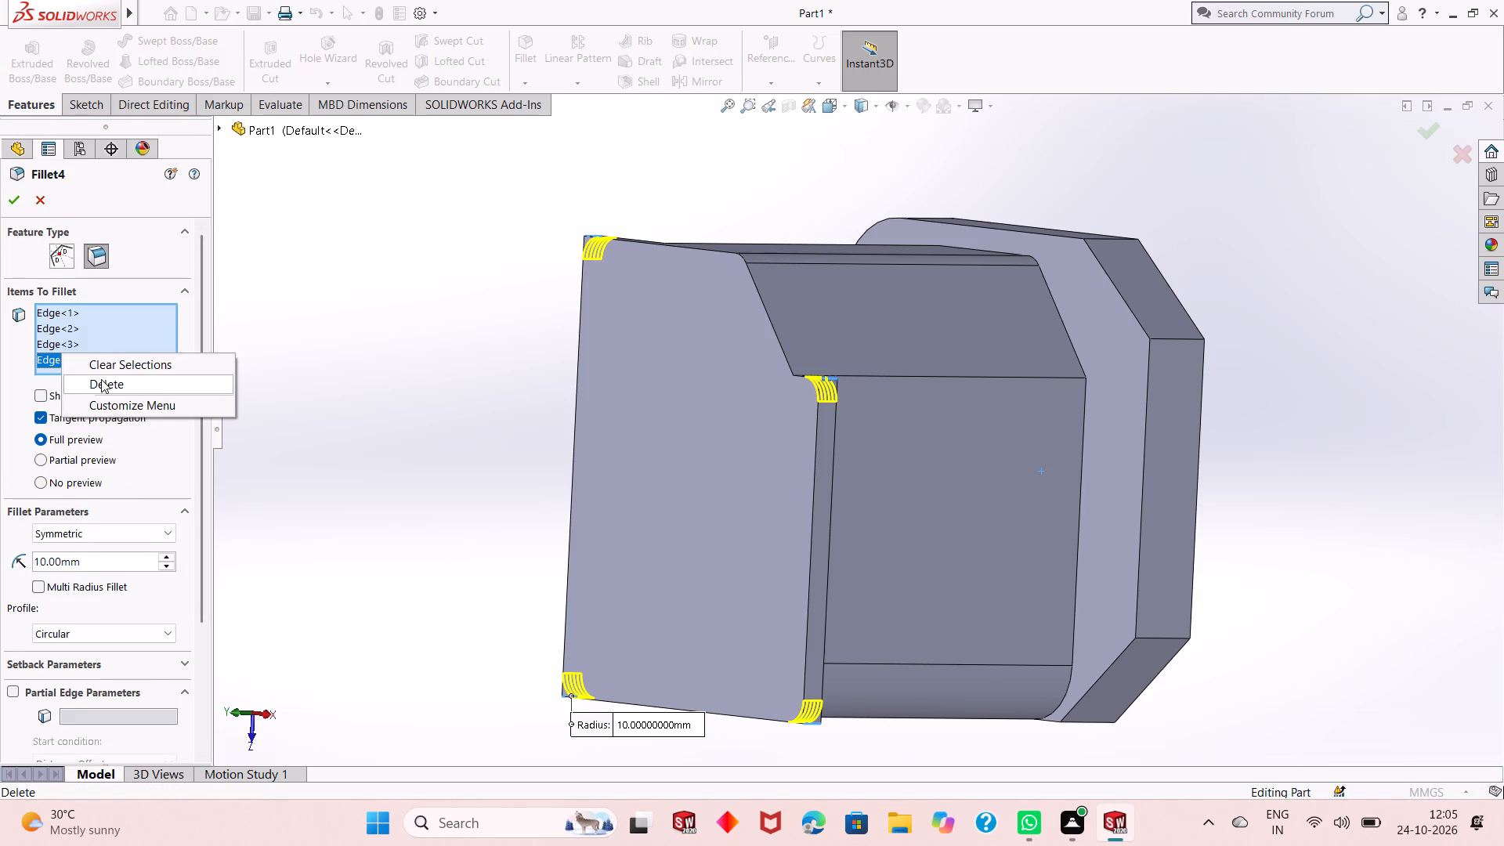
pyautogui.click(101, 379)
pyautogui.click(20, 204)
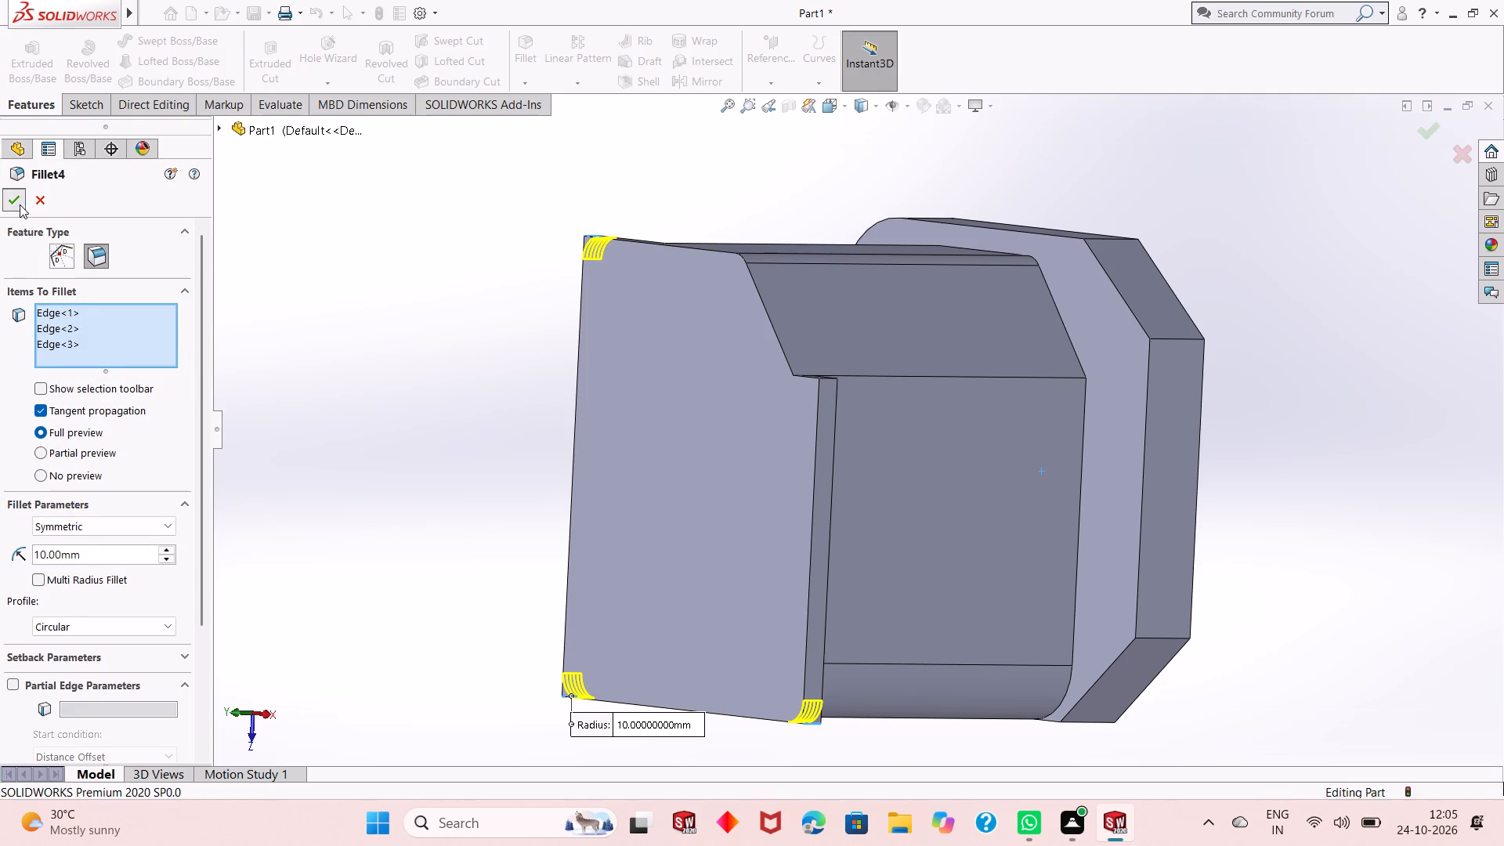
# Examine the top plate's outline, corner fillets and the chamfered block beneath it from several angles.
pyautogui.hotkey('ctrl', '8')
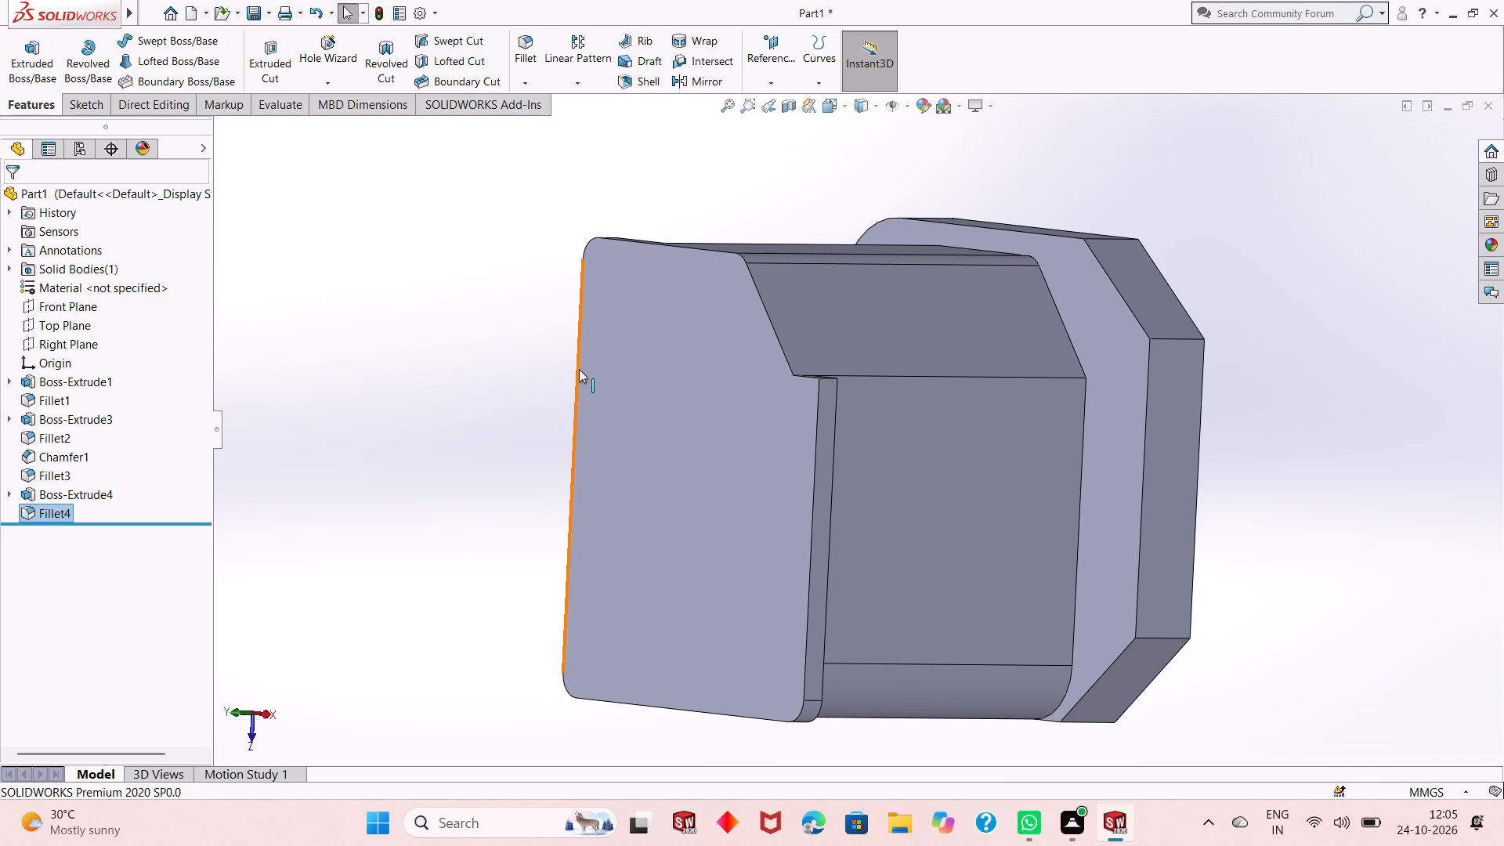
pyautogui.hotkey('ctrl', '8')
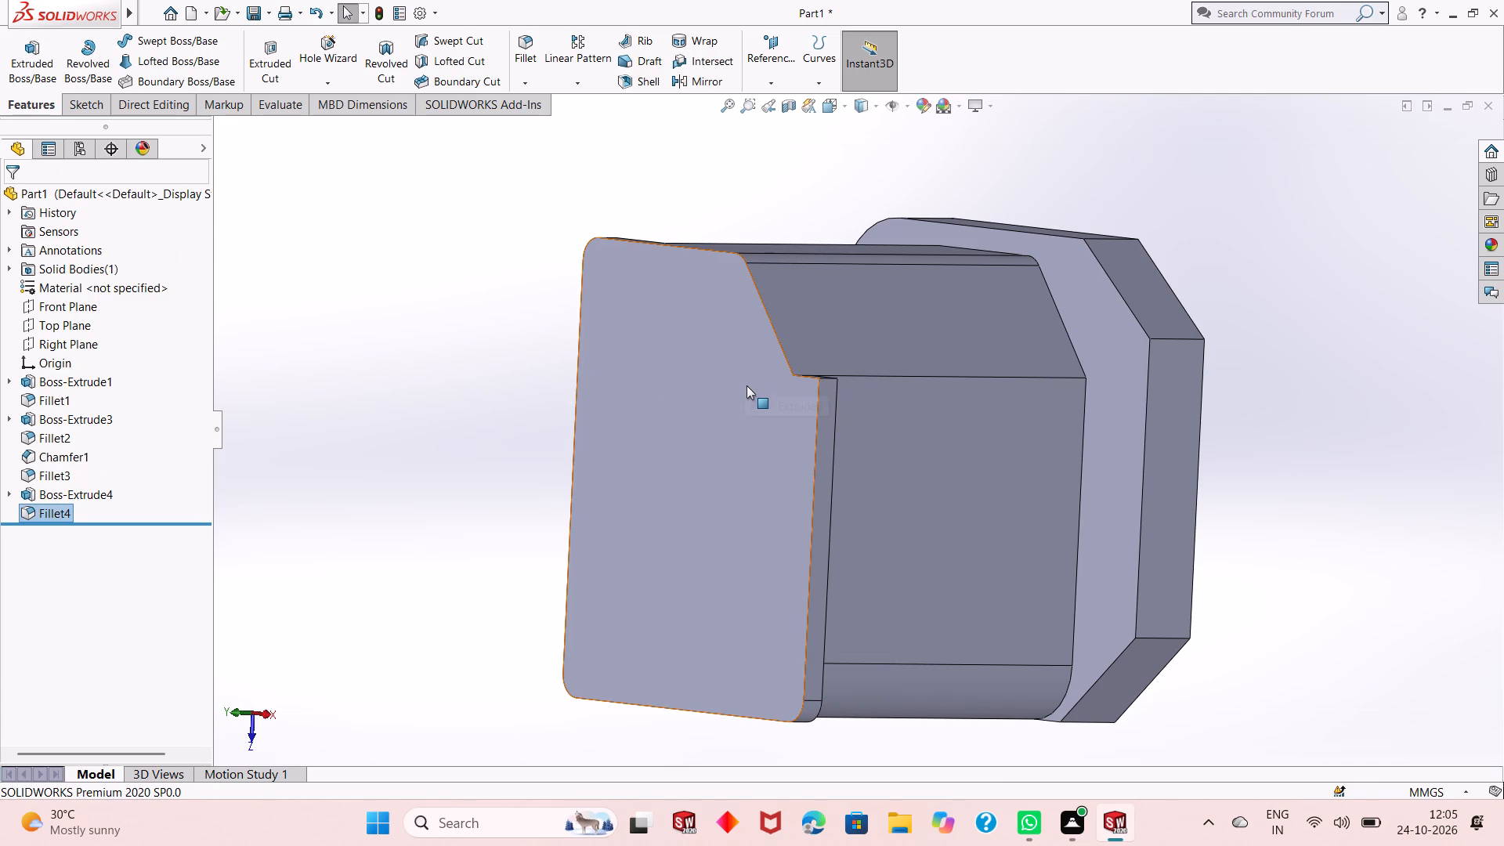
pyautogui.moveTo(751, 392); pyautogui.dragTo(848, 375, button='middle')
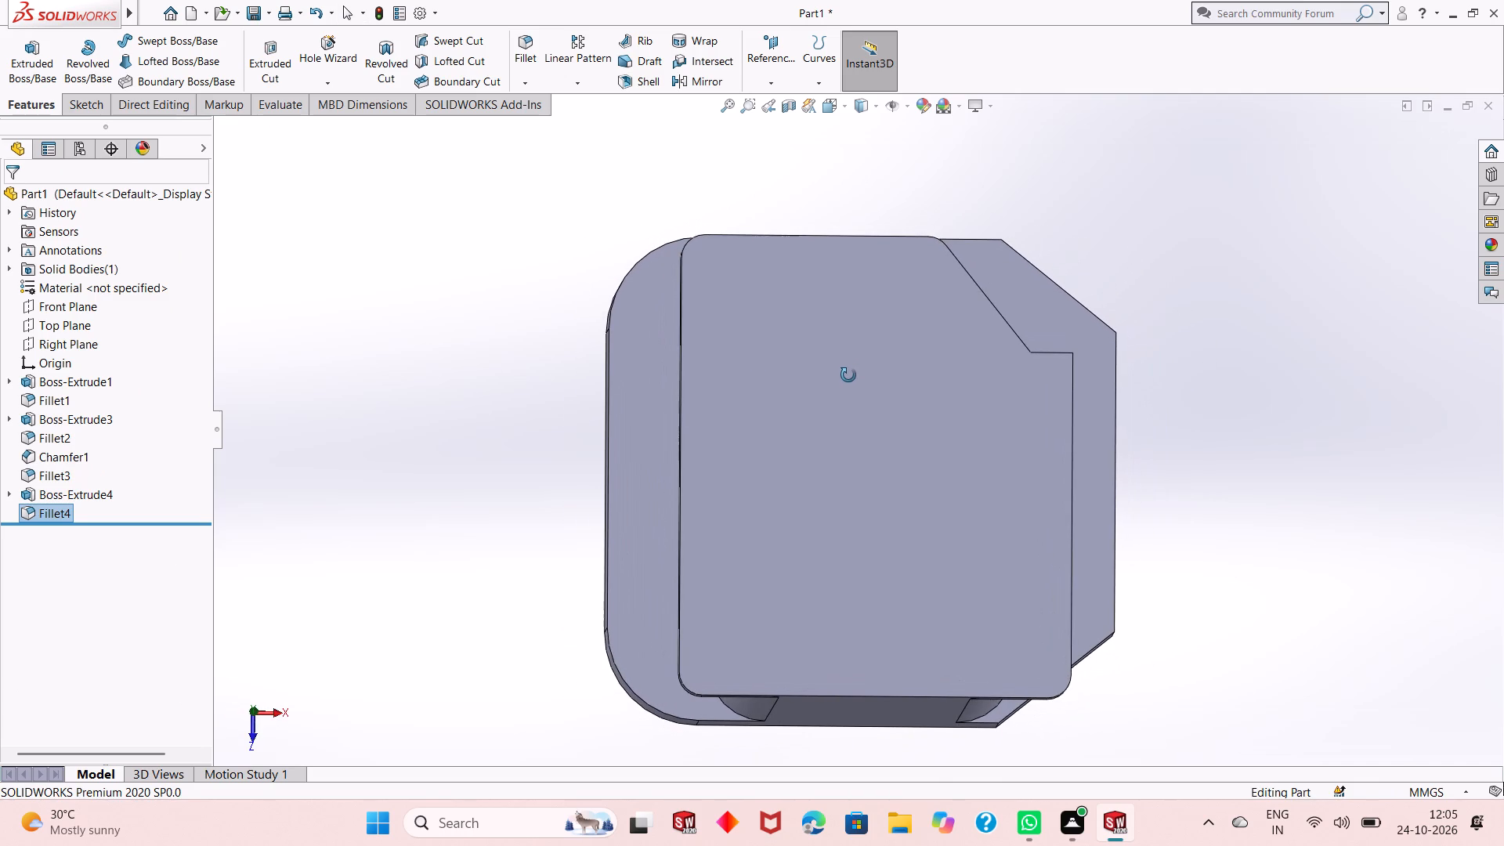
pyautogui.moveTo(848, 375); pyautogui.dragTo(849, 375, button='middle')
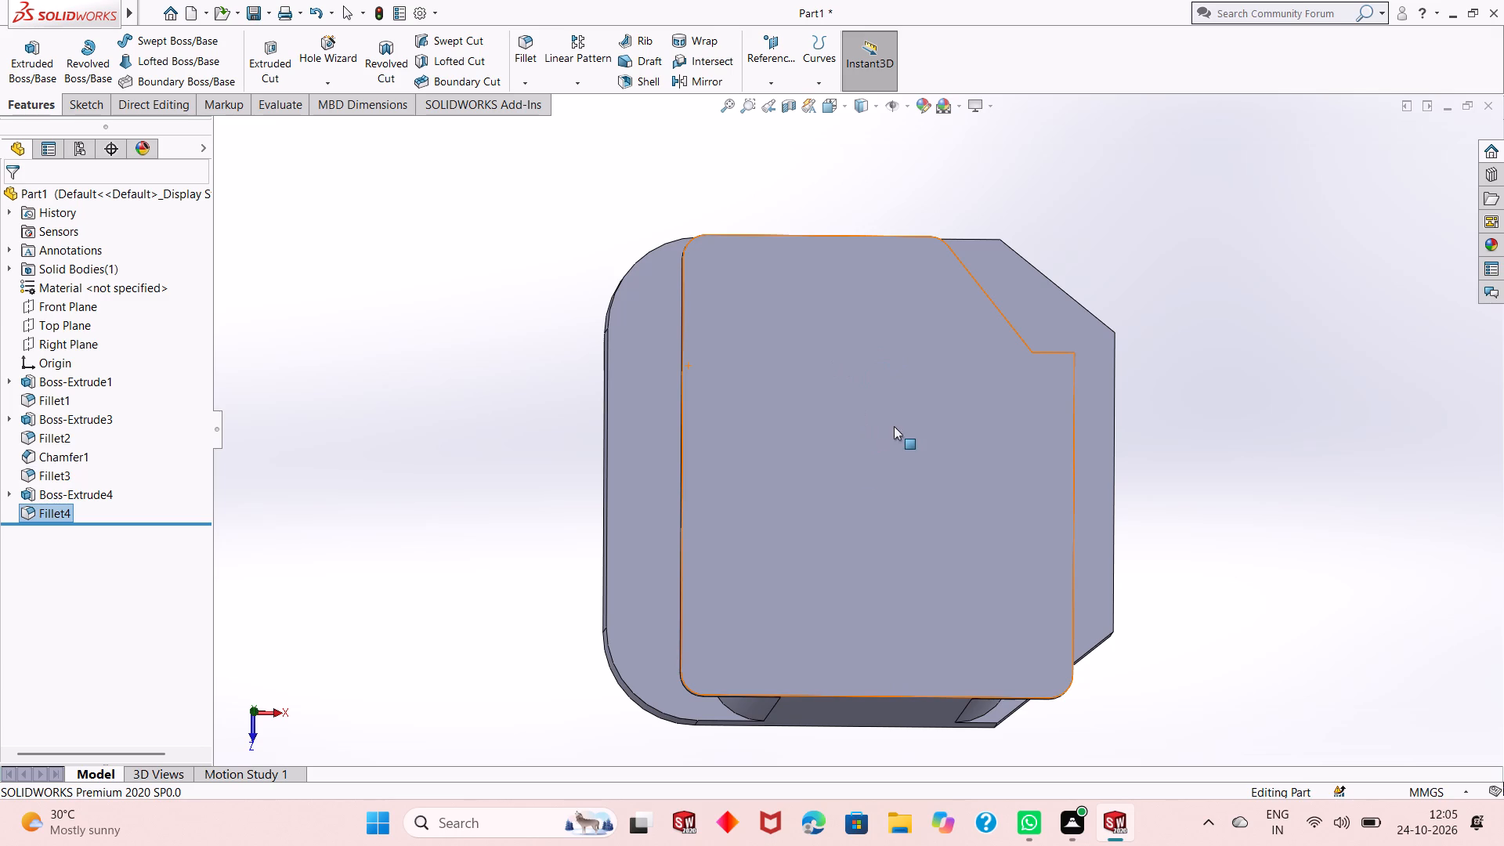
pyautogui.scroll(-2, 843, 468)
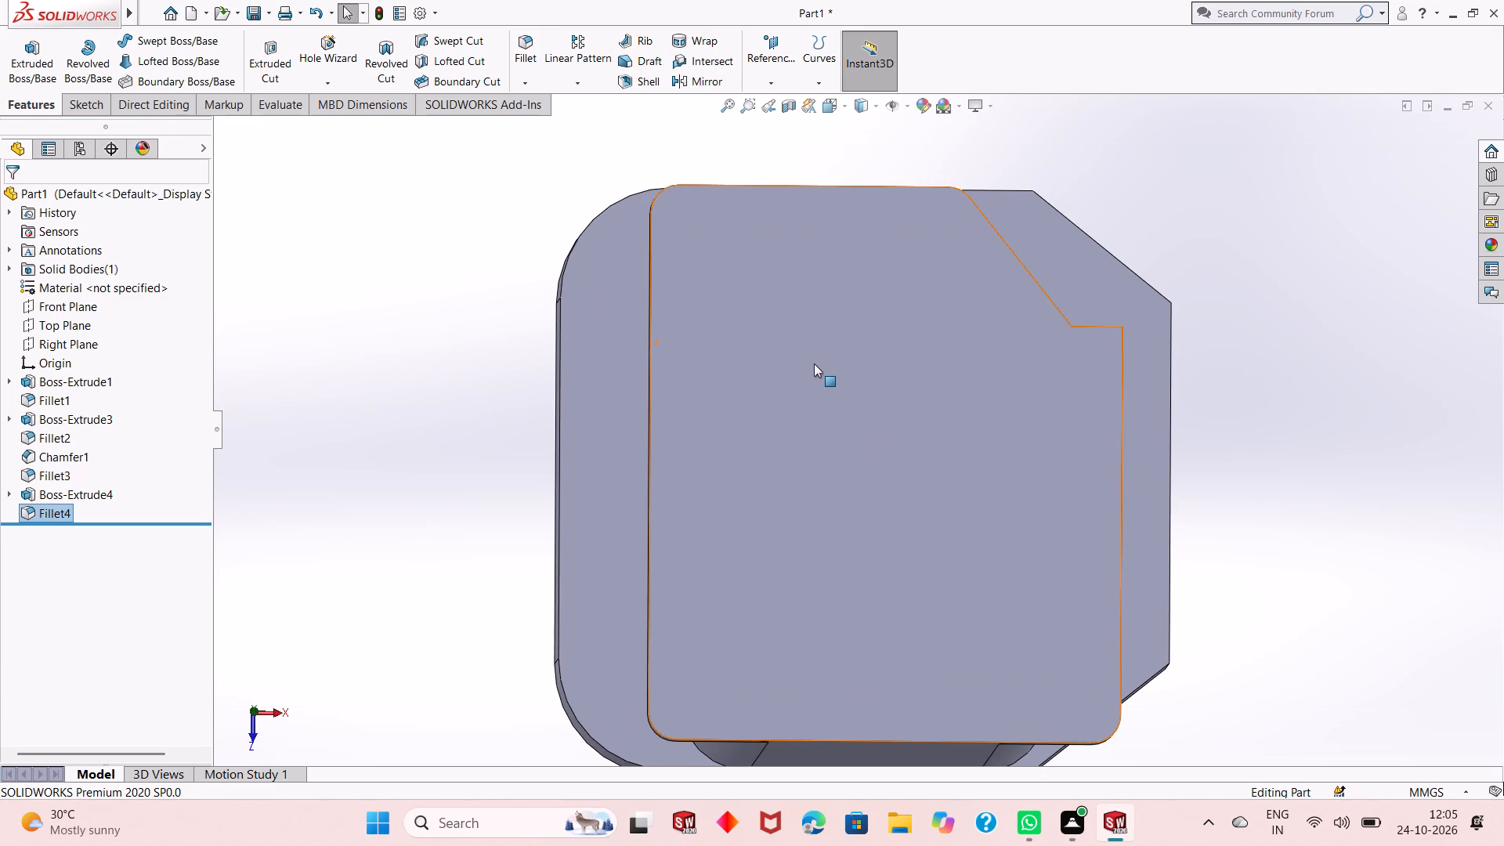
pyautogui.scroll(3, 814, 363)
pyautogui.moveTo(889, 396); pyautogui.dragTo(819, 407, button='middle')
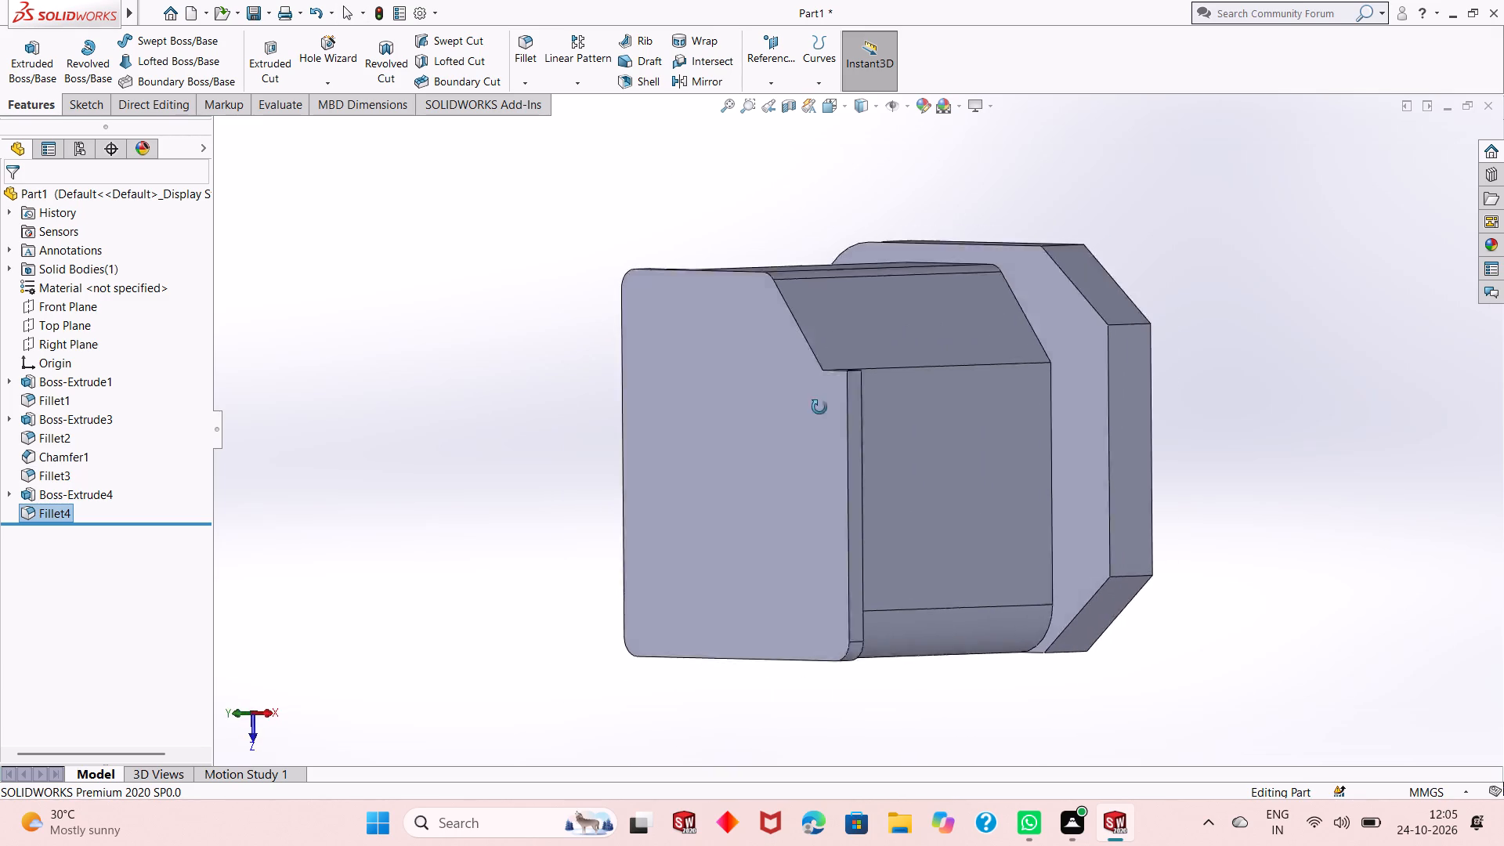
pyautogui.moveTo(819, 407); pyautogui.dragTo(891, 304, button='middle')
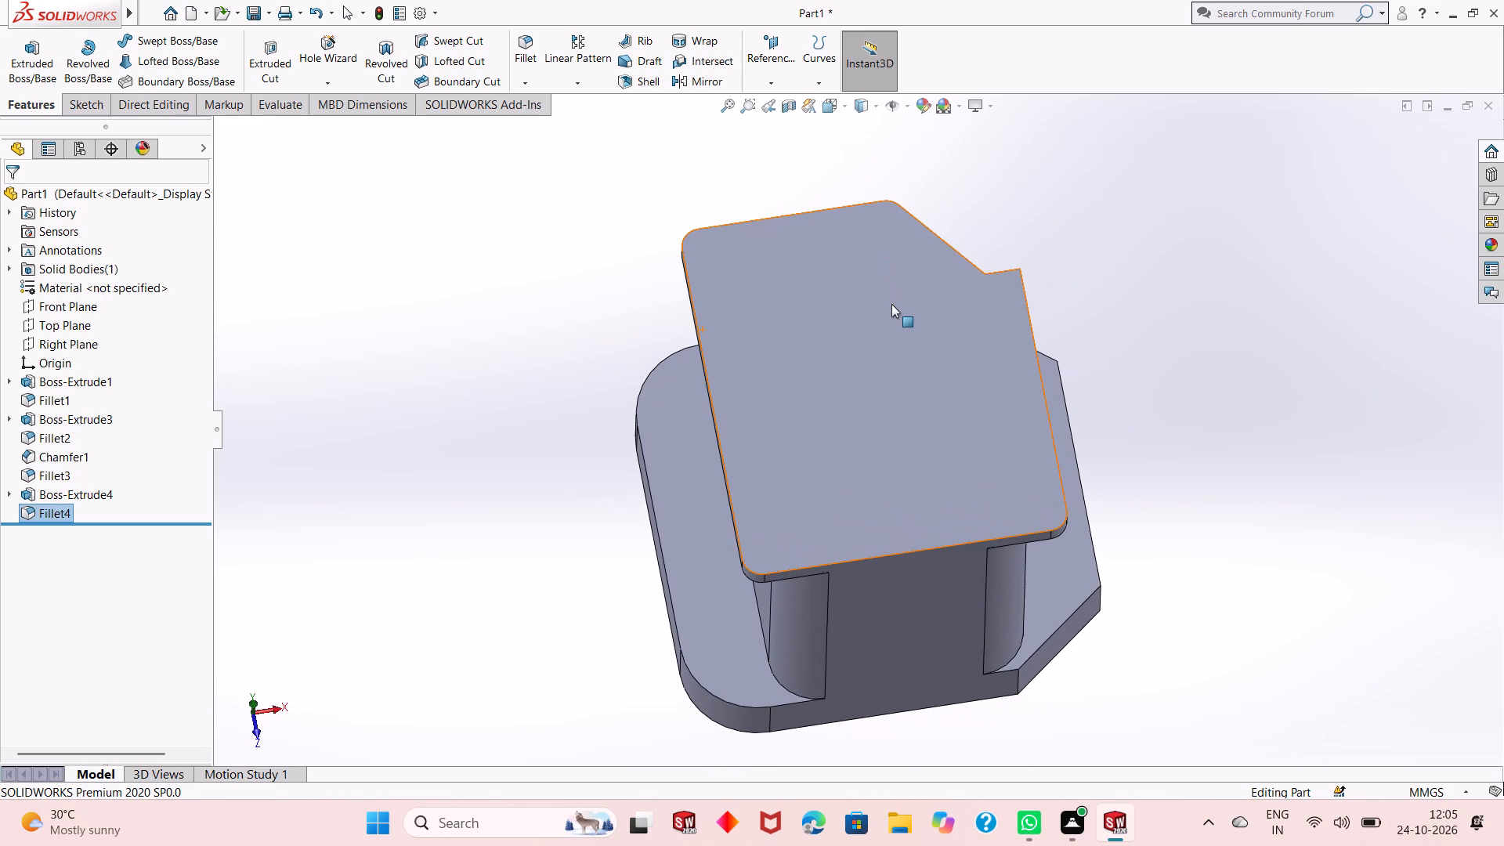
pyautogui.hotkey('ctrl', '8')
pyautogui.press('Escape')
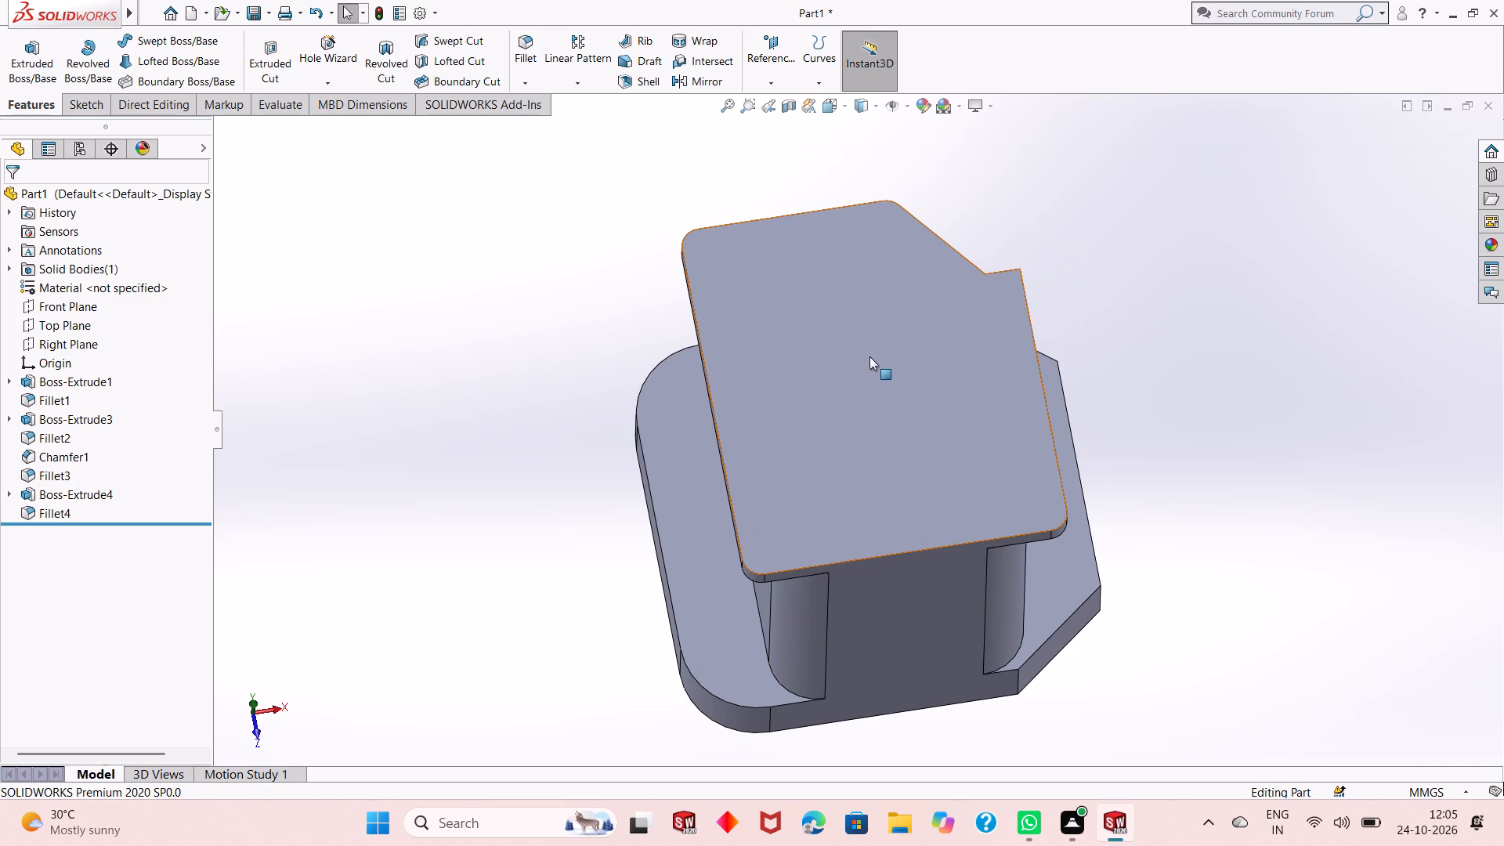
pyautogui.scroll(2, 891, 360)
pyautogui.scroll(-2, 890, 360)
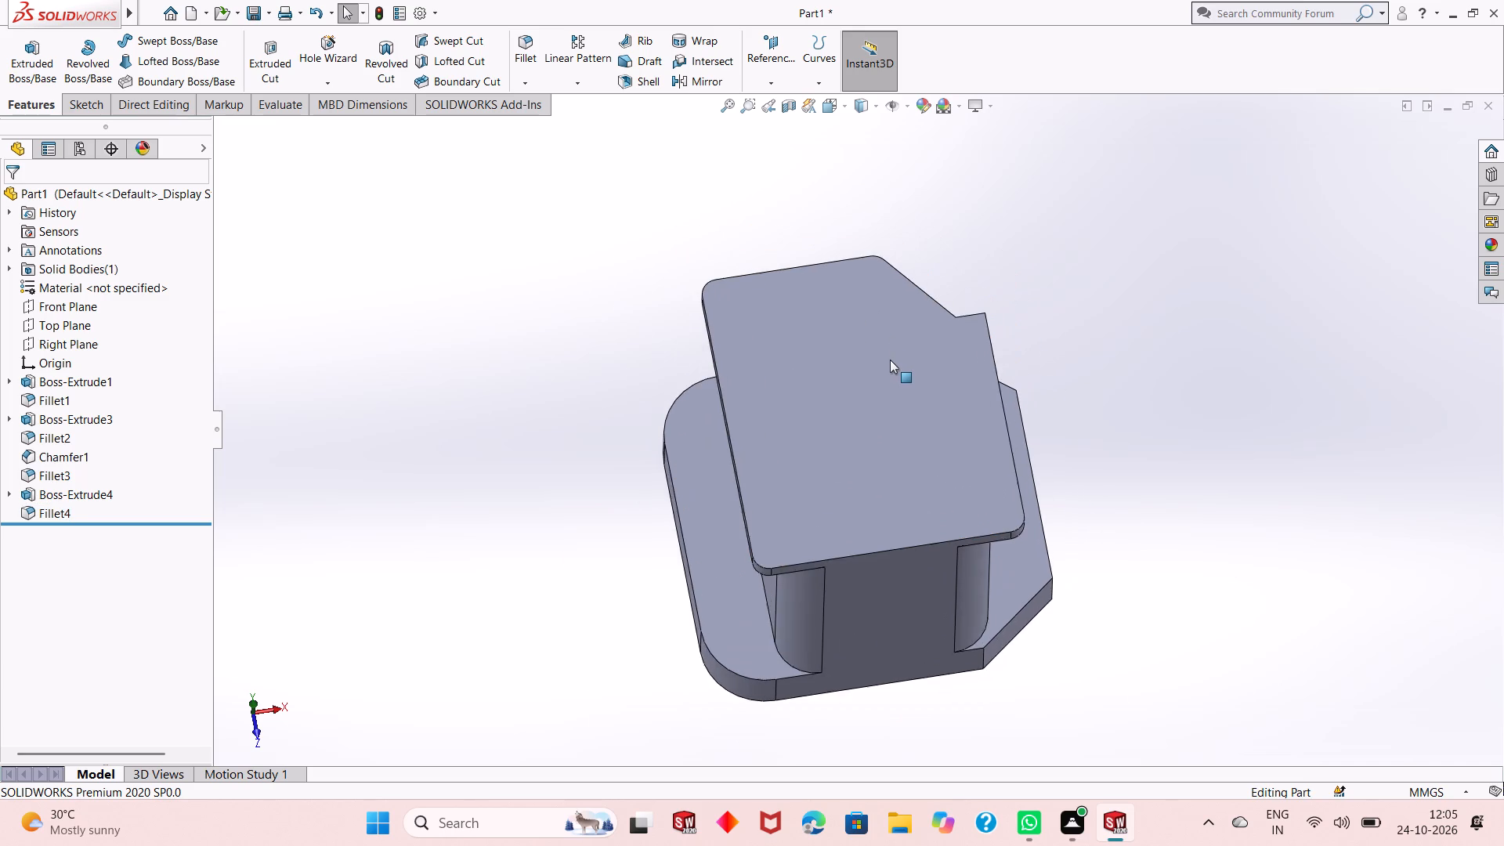
pyautogui.scroll(-1, 890, 360)
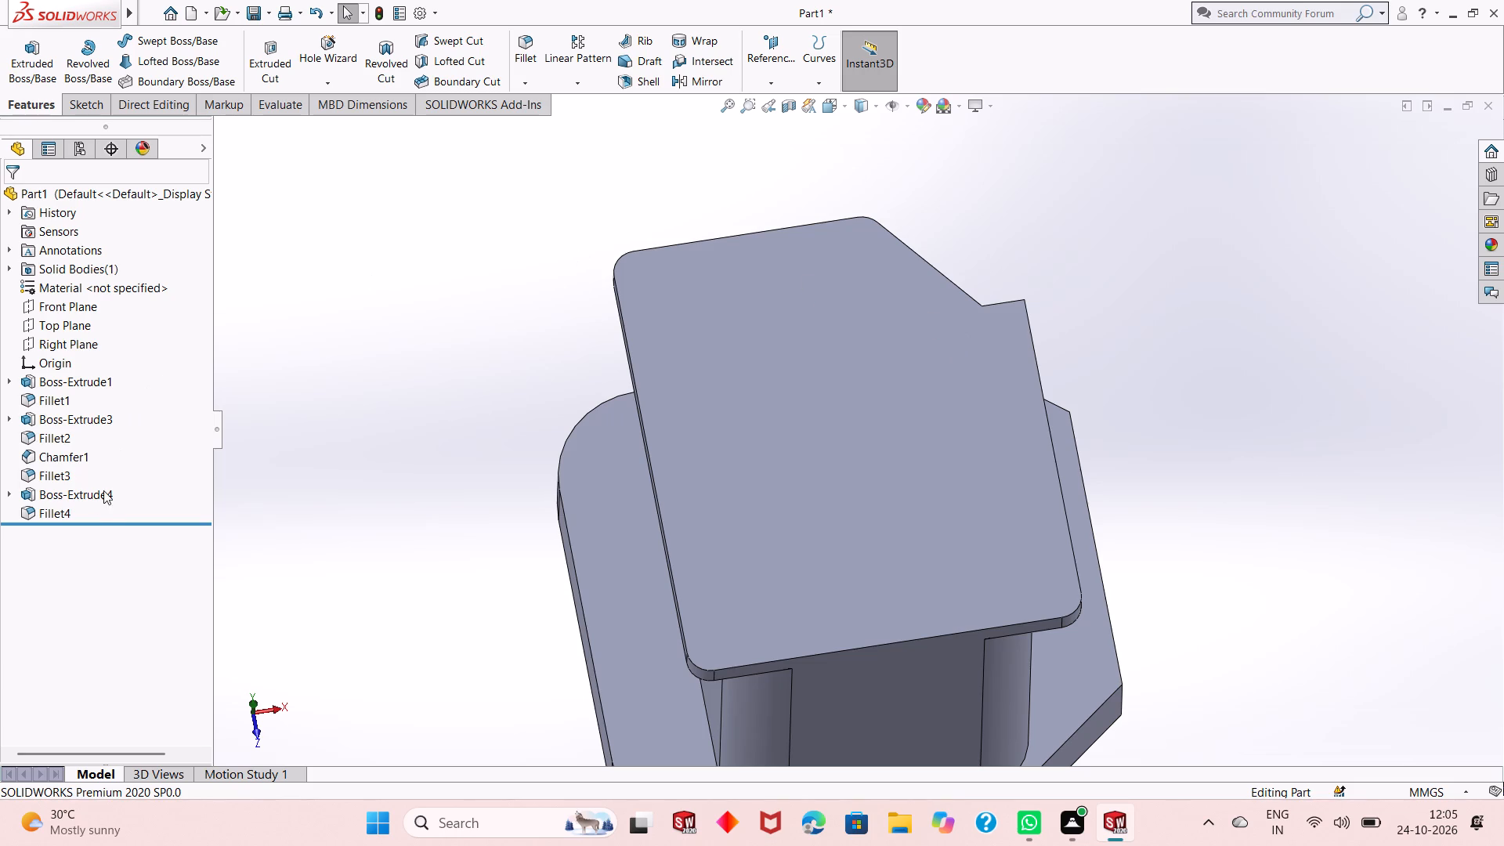
# Edit the block's asymmetric Chamfer1 to use 40 mm for Distance 1 and 50 mm for Distance 2.
pyautogui.click(74, 464)
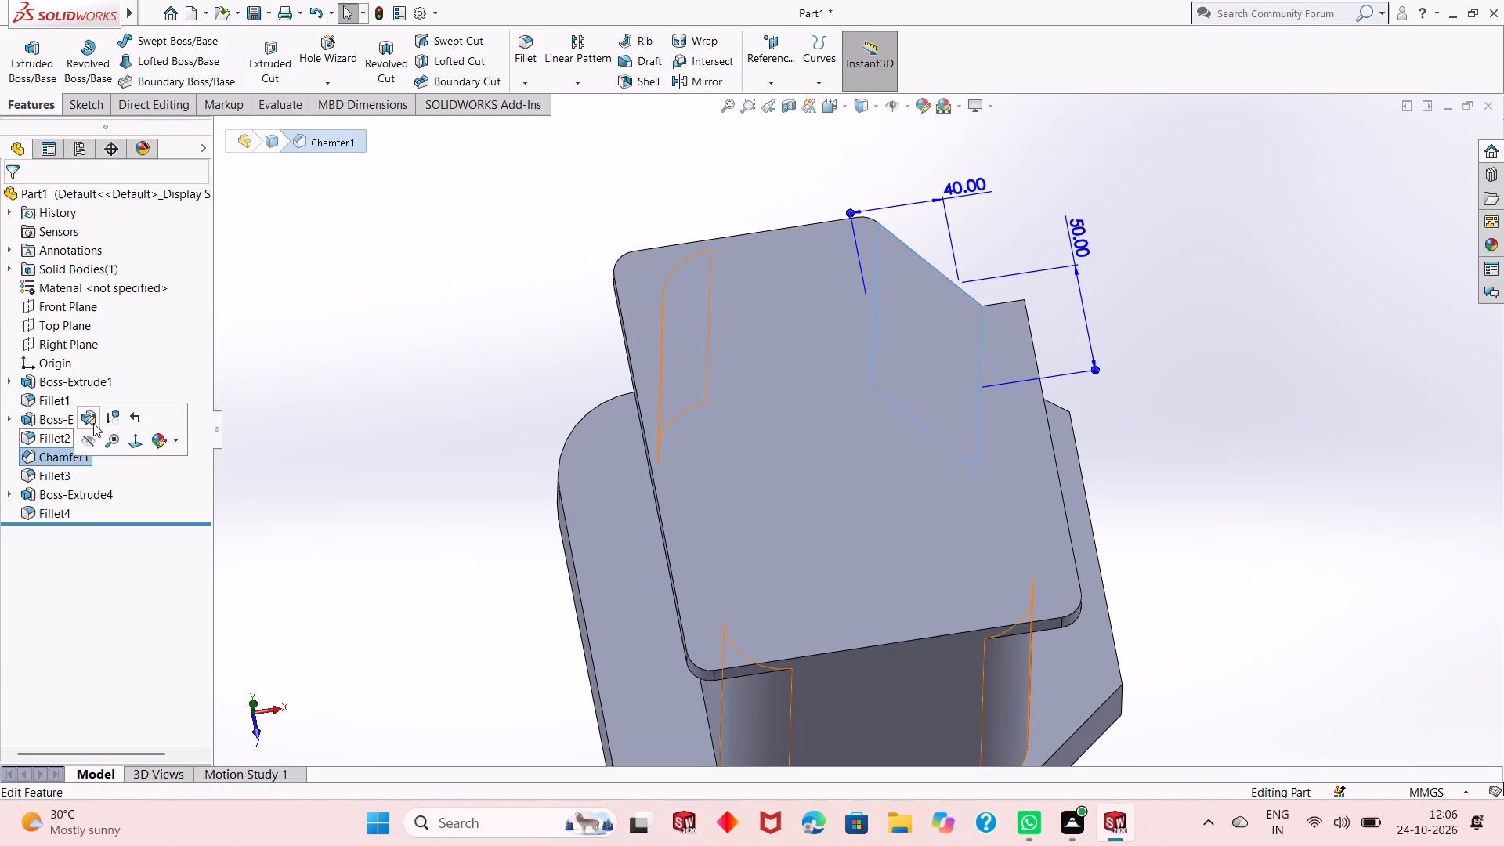
pyautogui.click(93, 423)
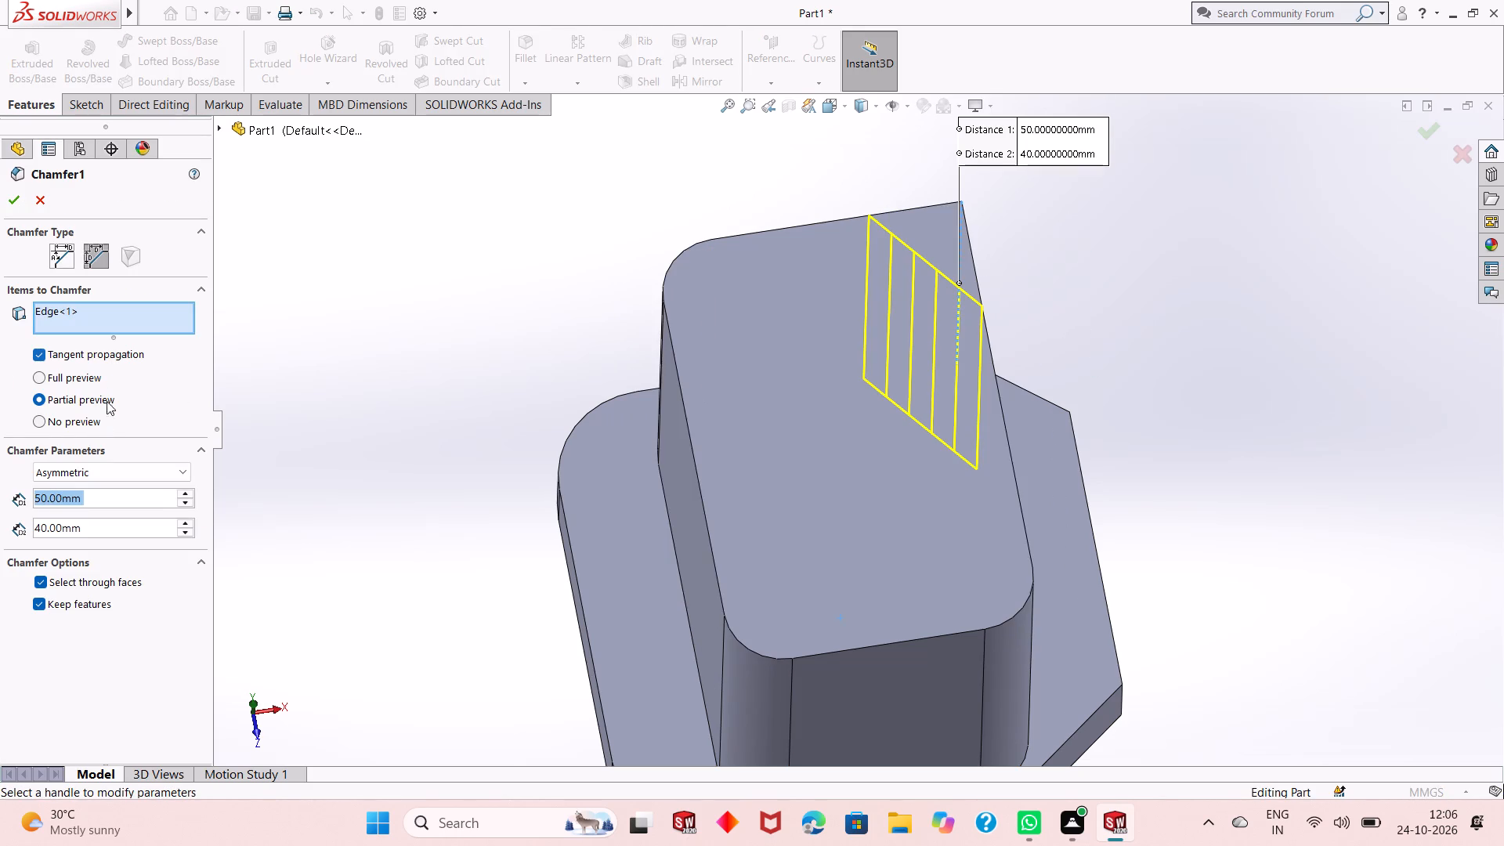
pyautogui.write('40')
pyautogui.press('Return')
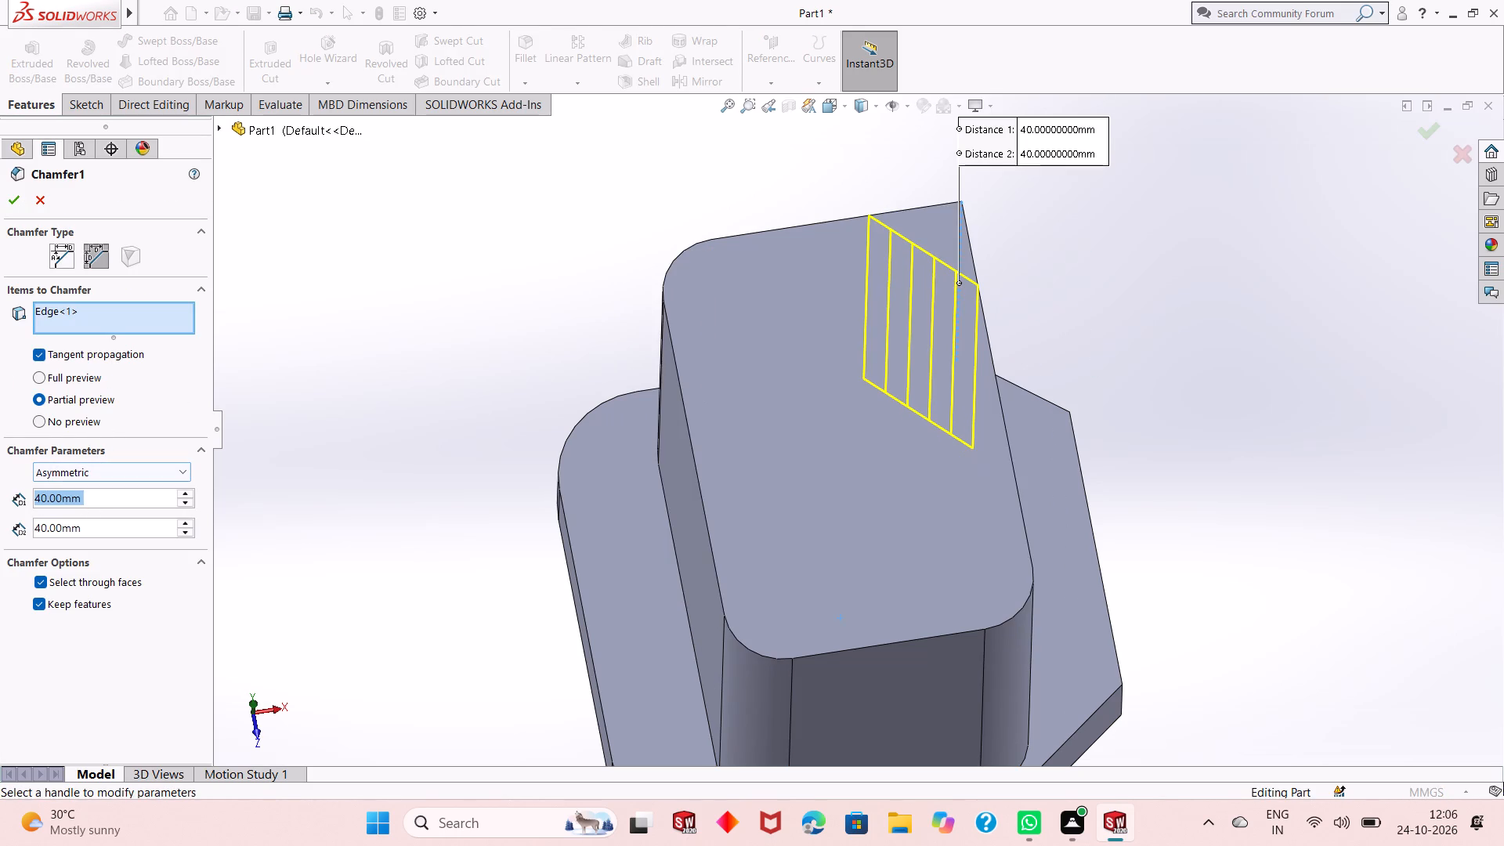
pyautogui.doubleClick(92, 535)
pyautogui.write('50')
pyautogui.press('Return')
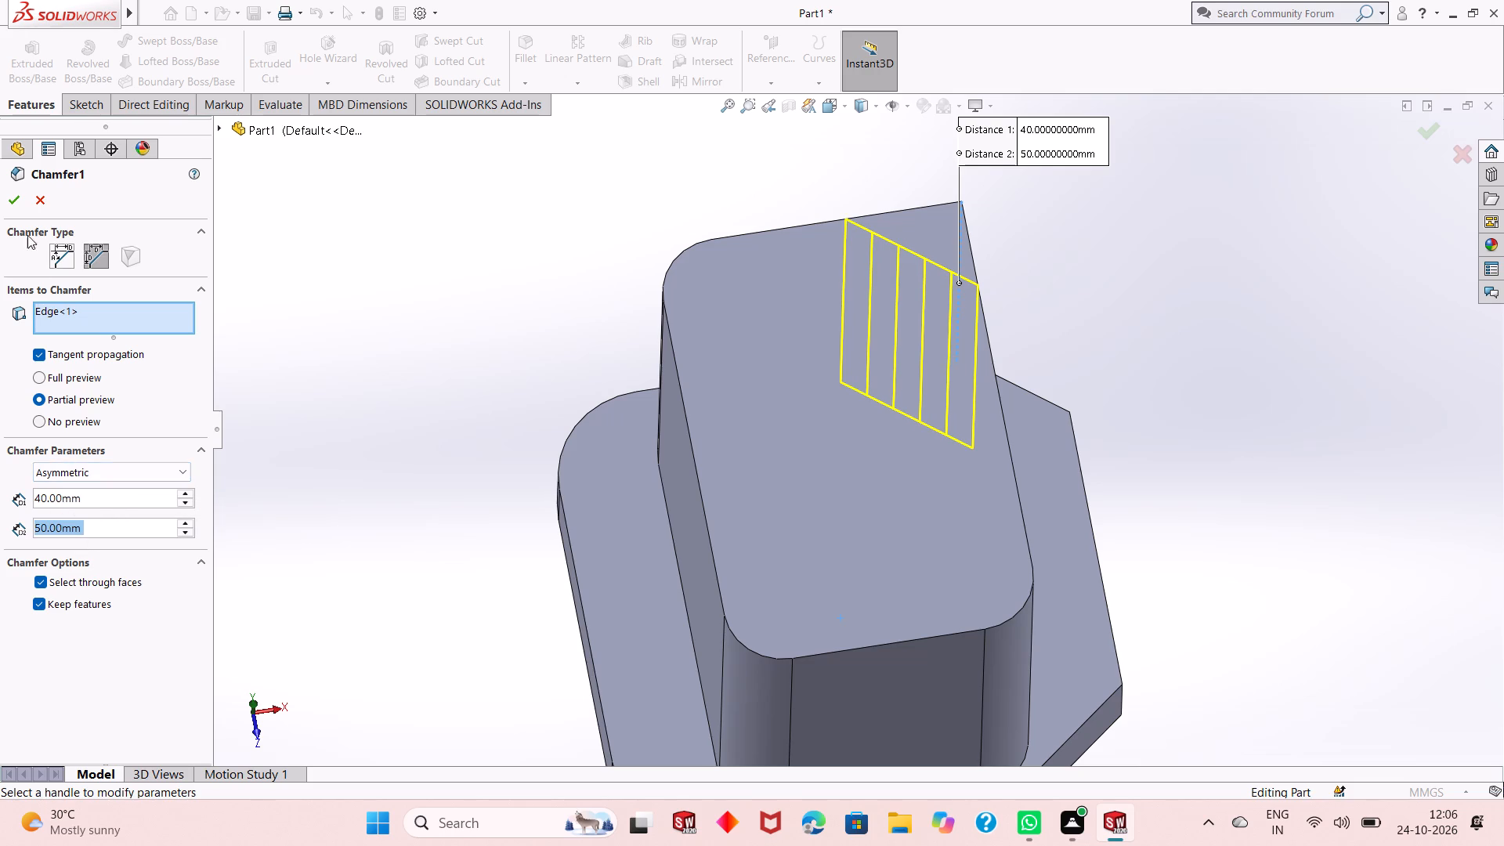
pyautogui.click(16, 201)
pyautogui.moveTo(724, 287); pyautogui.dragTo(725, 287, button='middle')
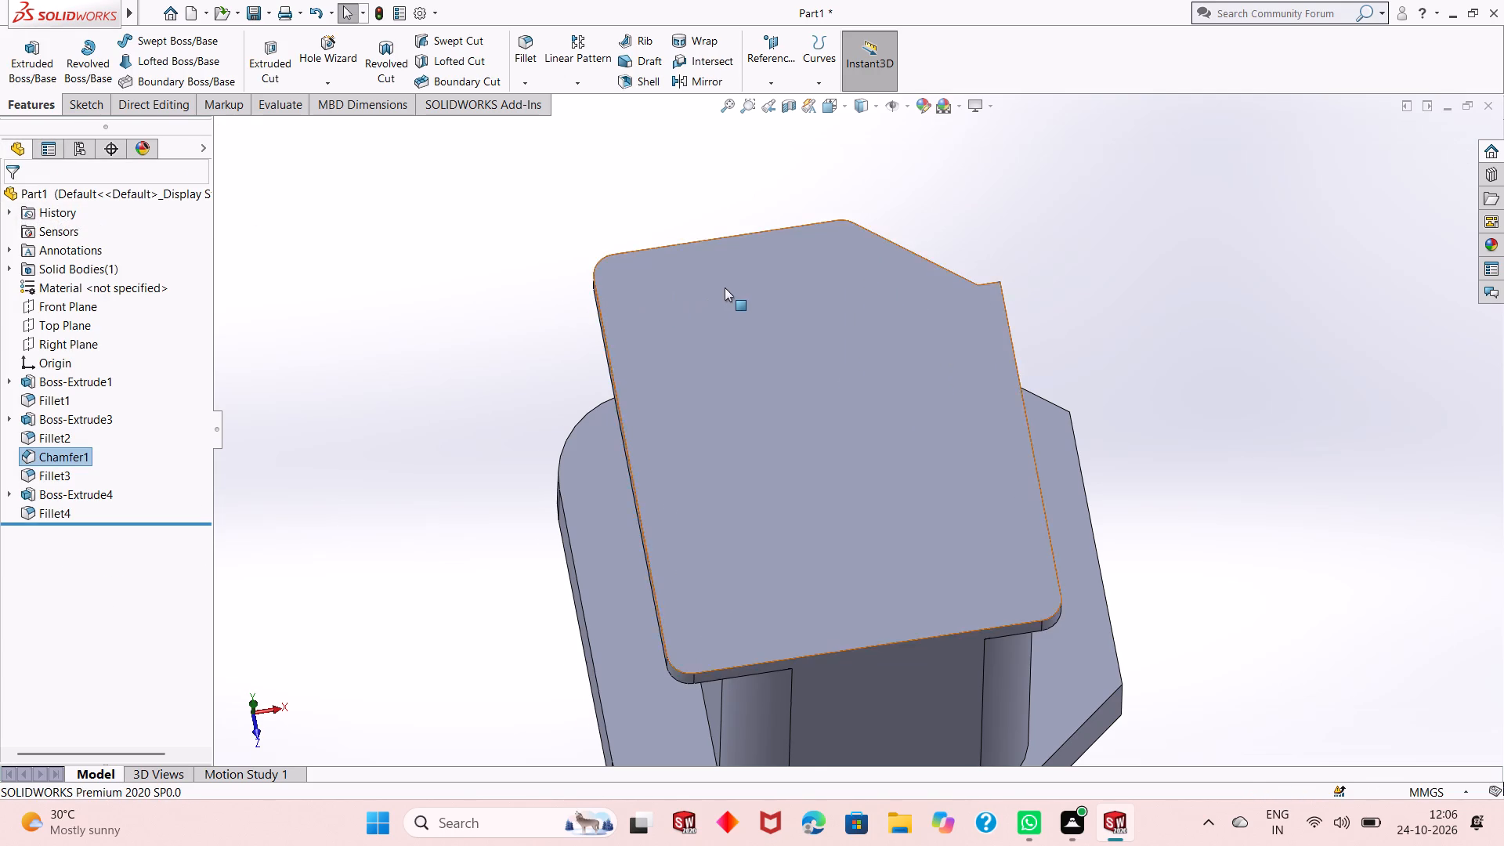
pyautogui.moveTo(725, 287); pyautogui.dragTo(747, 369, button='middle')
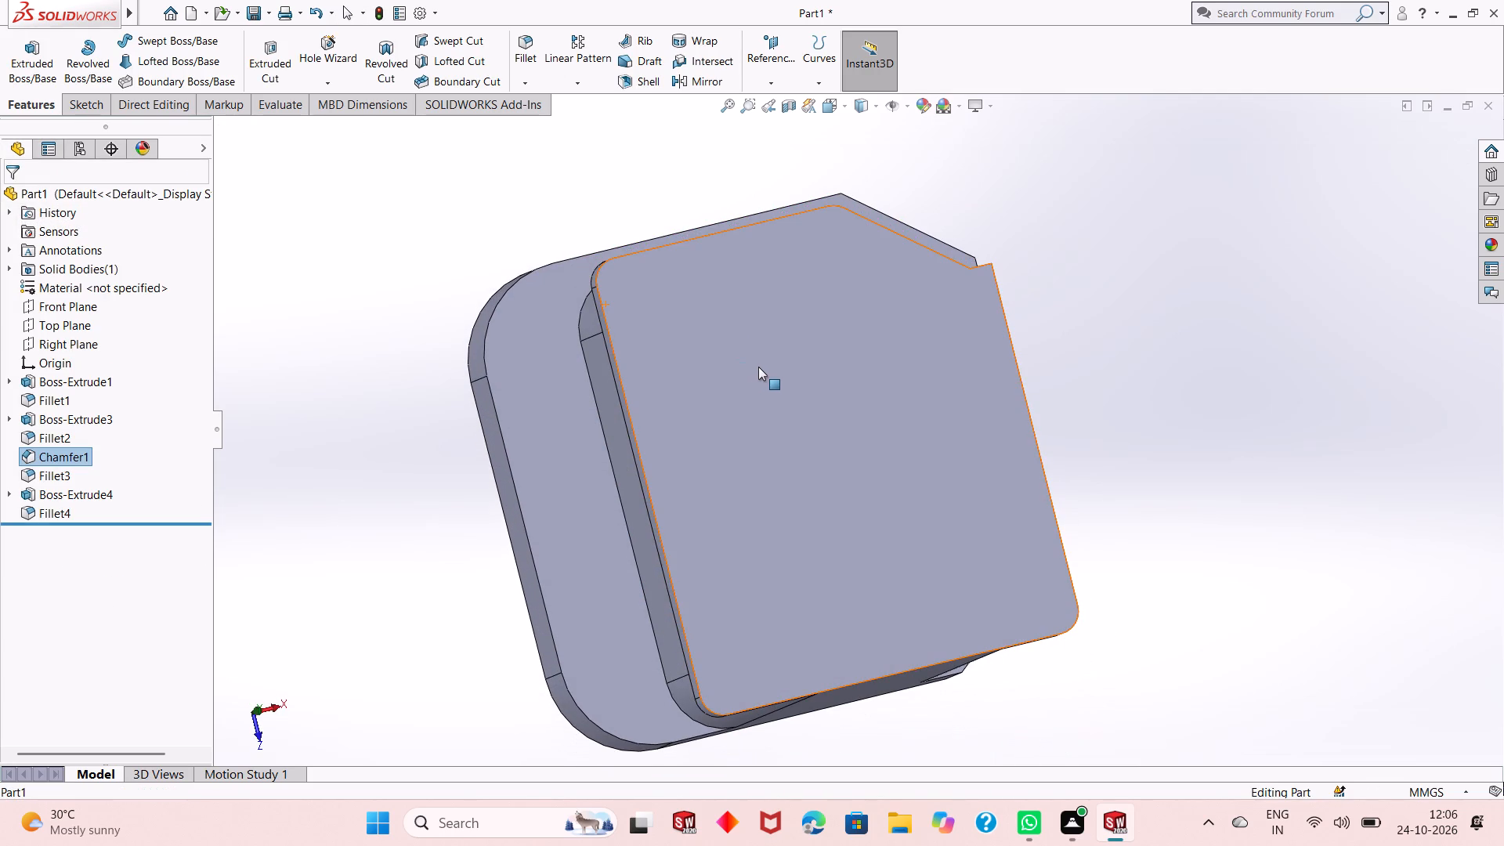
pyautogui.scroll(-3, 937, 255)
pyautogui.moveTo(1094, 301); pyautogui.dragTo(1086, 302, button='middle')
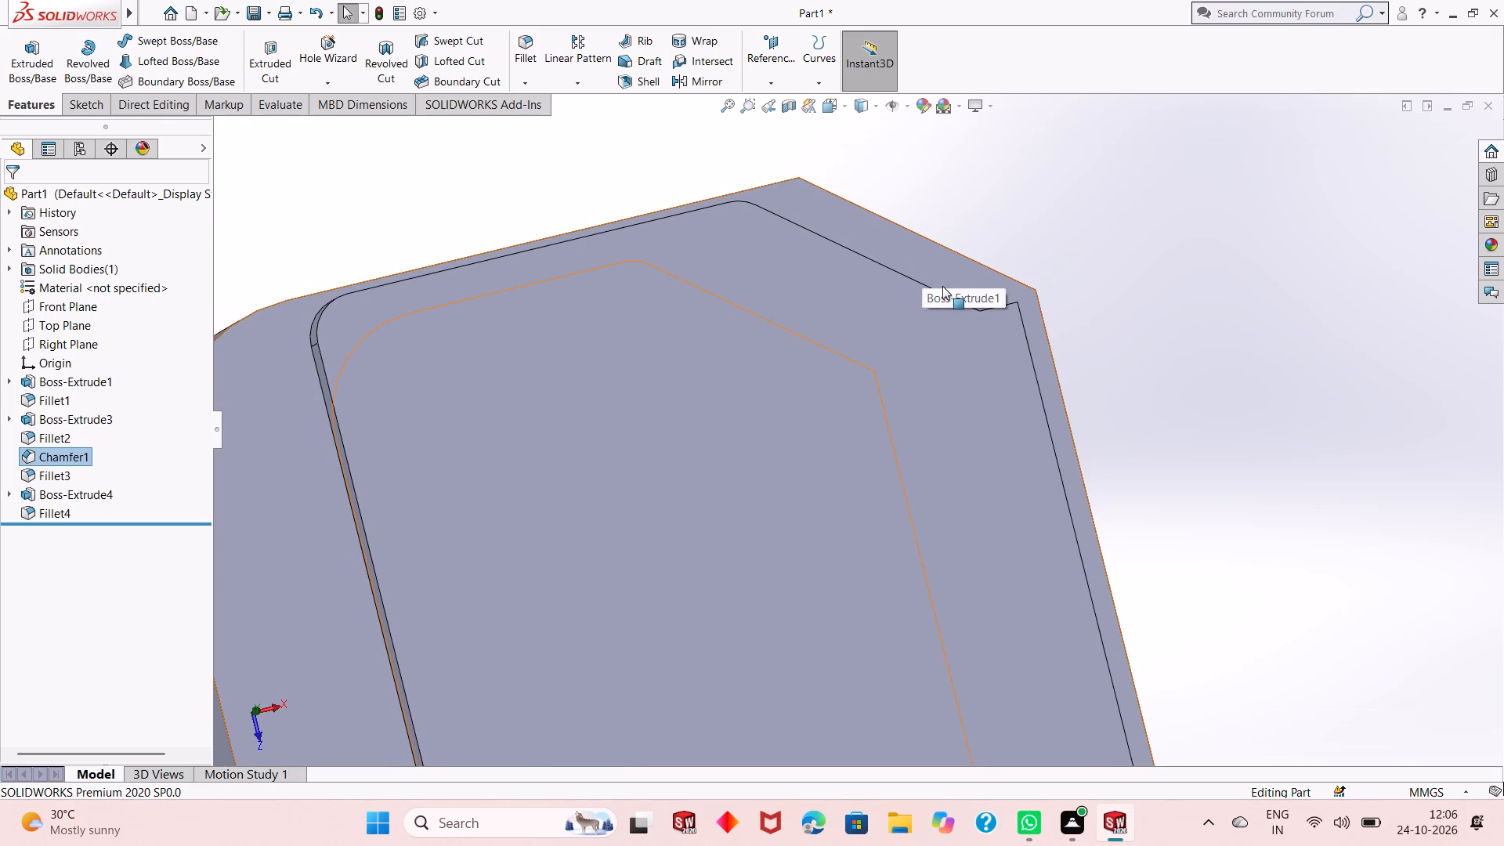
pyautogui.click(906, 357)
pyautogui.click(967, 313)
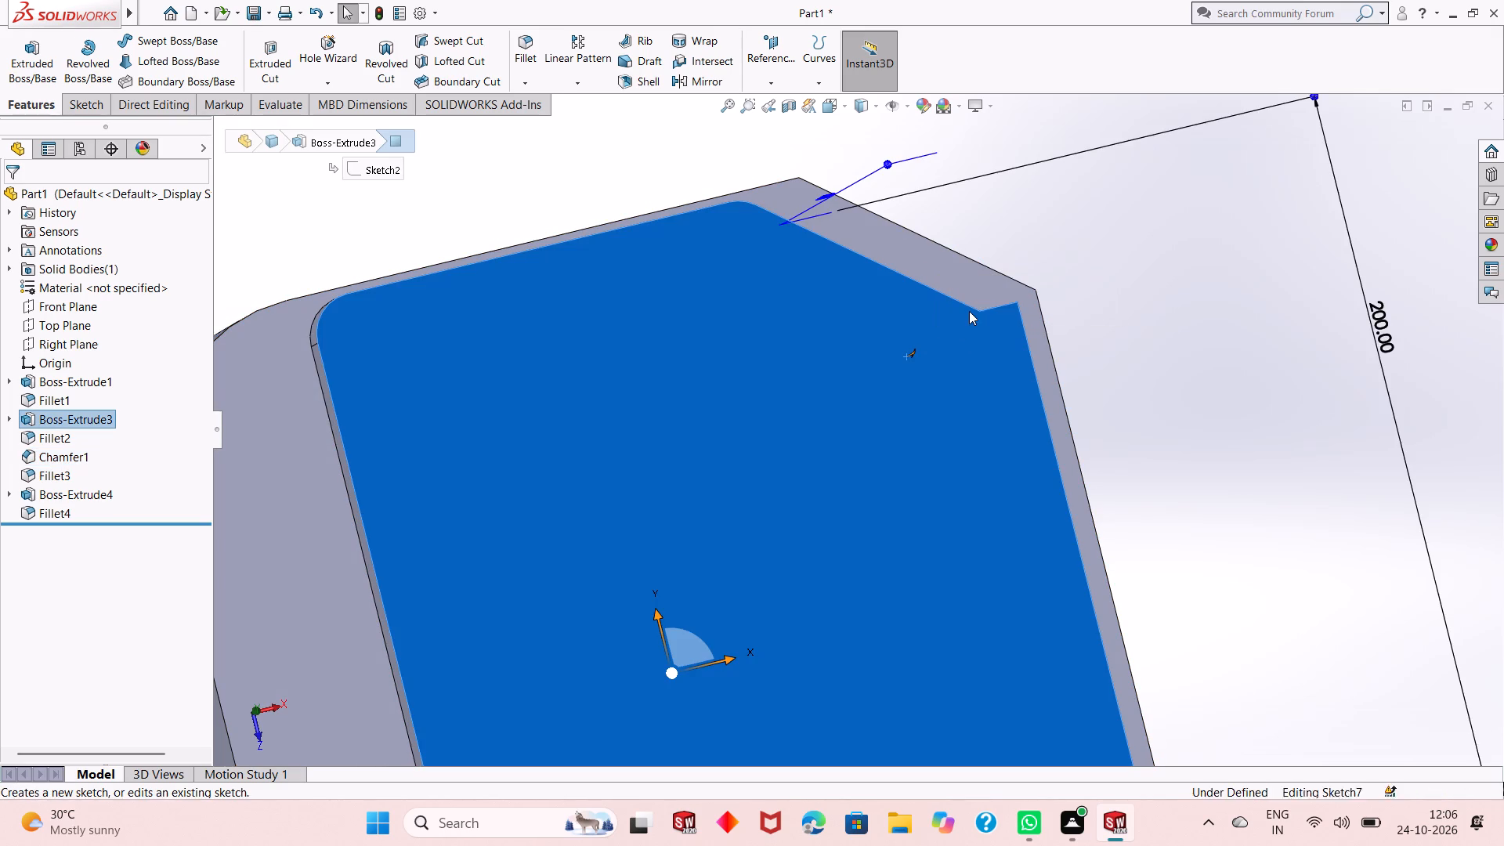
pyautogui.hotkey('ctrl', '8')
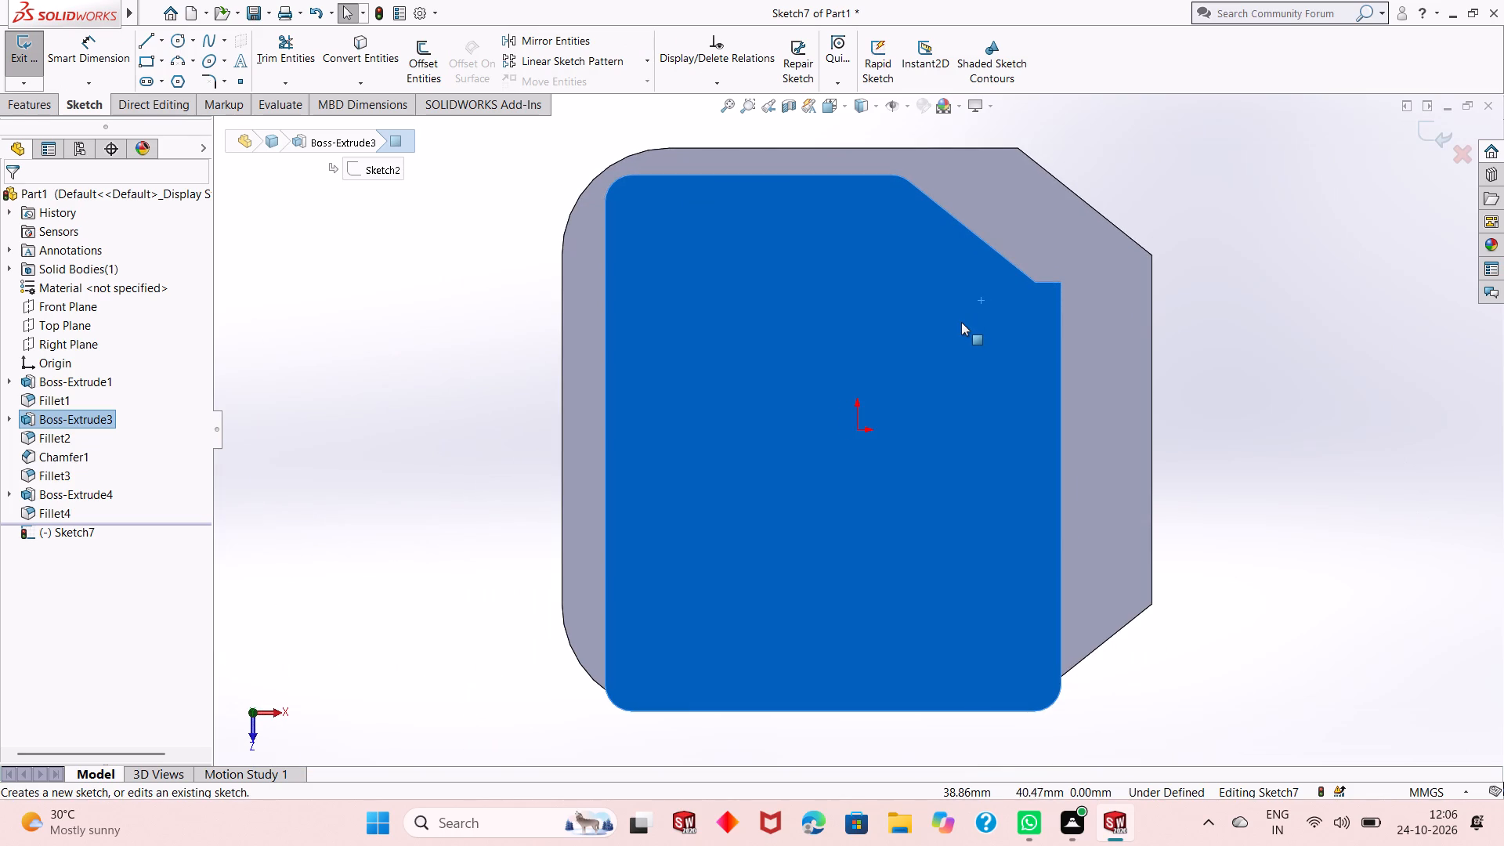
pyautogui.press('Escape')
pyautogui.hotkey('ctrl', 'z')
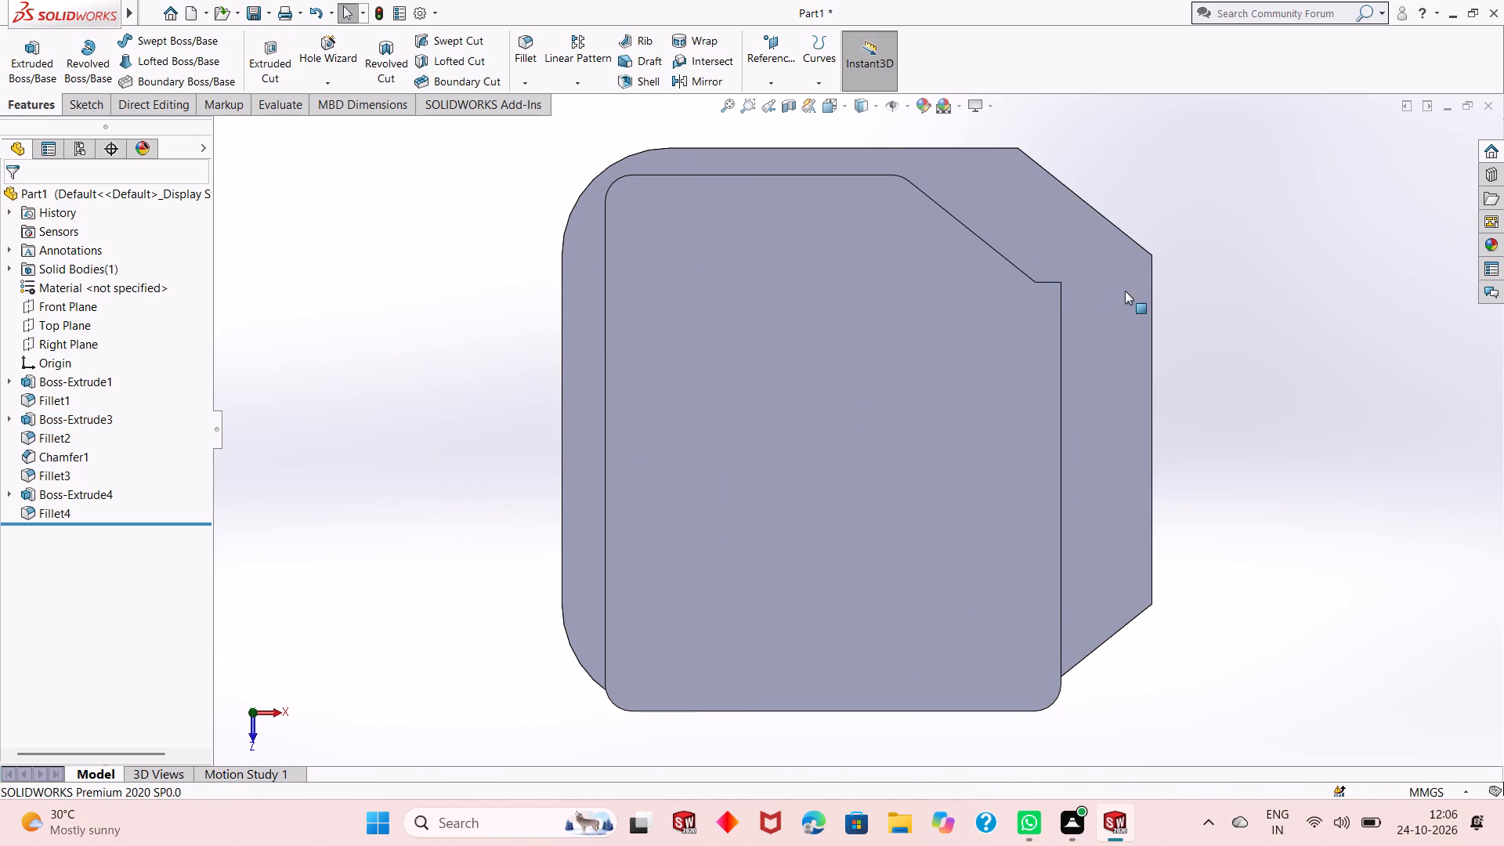
# Examine the plate's notched corner and the block's Chamfer1 preview from above and from several angles.
pyautogui.scroll(1, 983, 201)
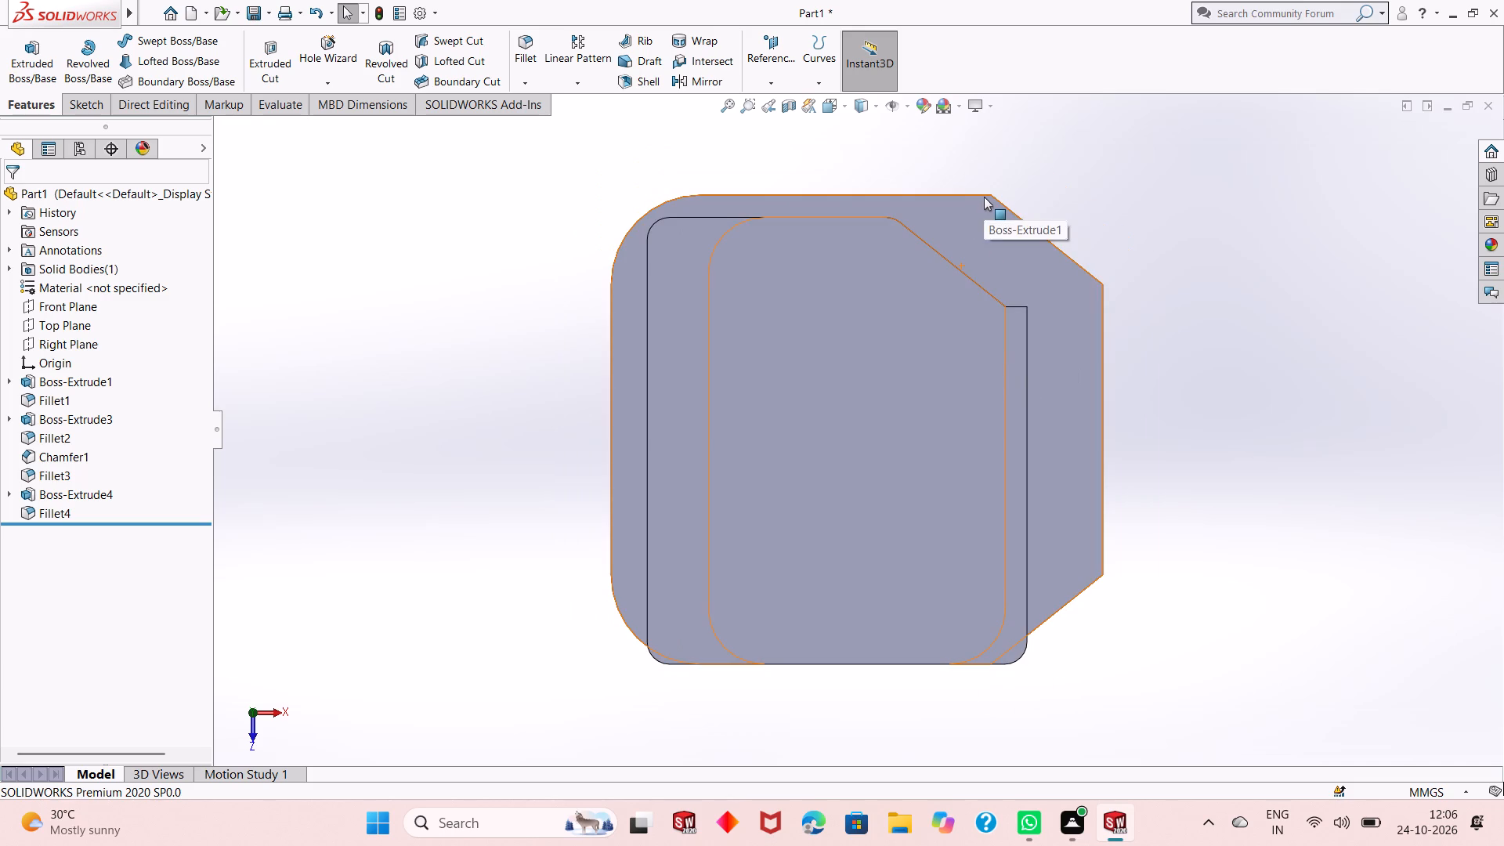
pyautogui.scroll(-2, 985, 238)
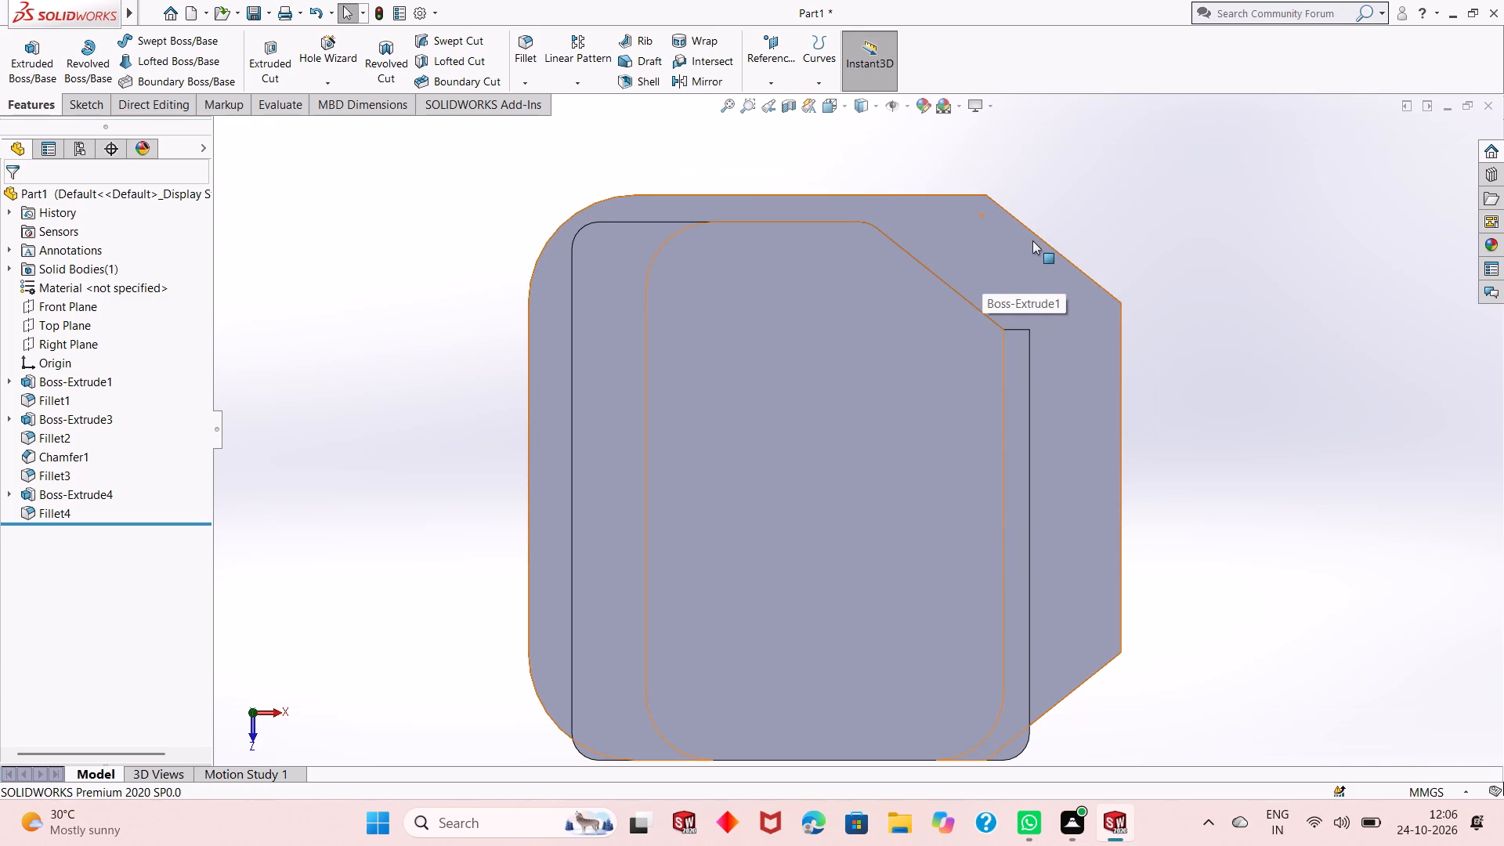
pyautogui.click(1170, 258)
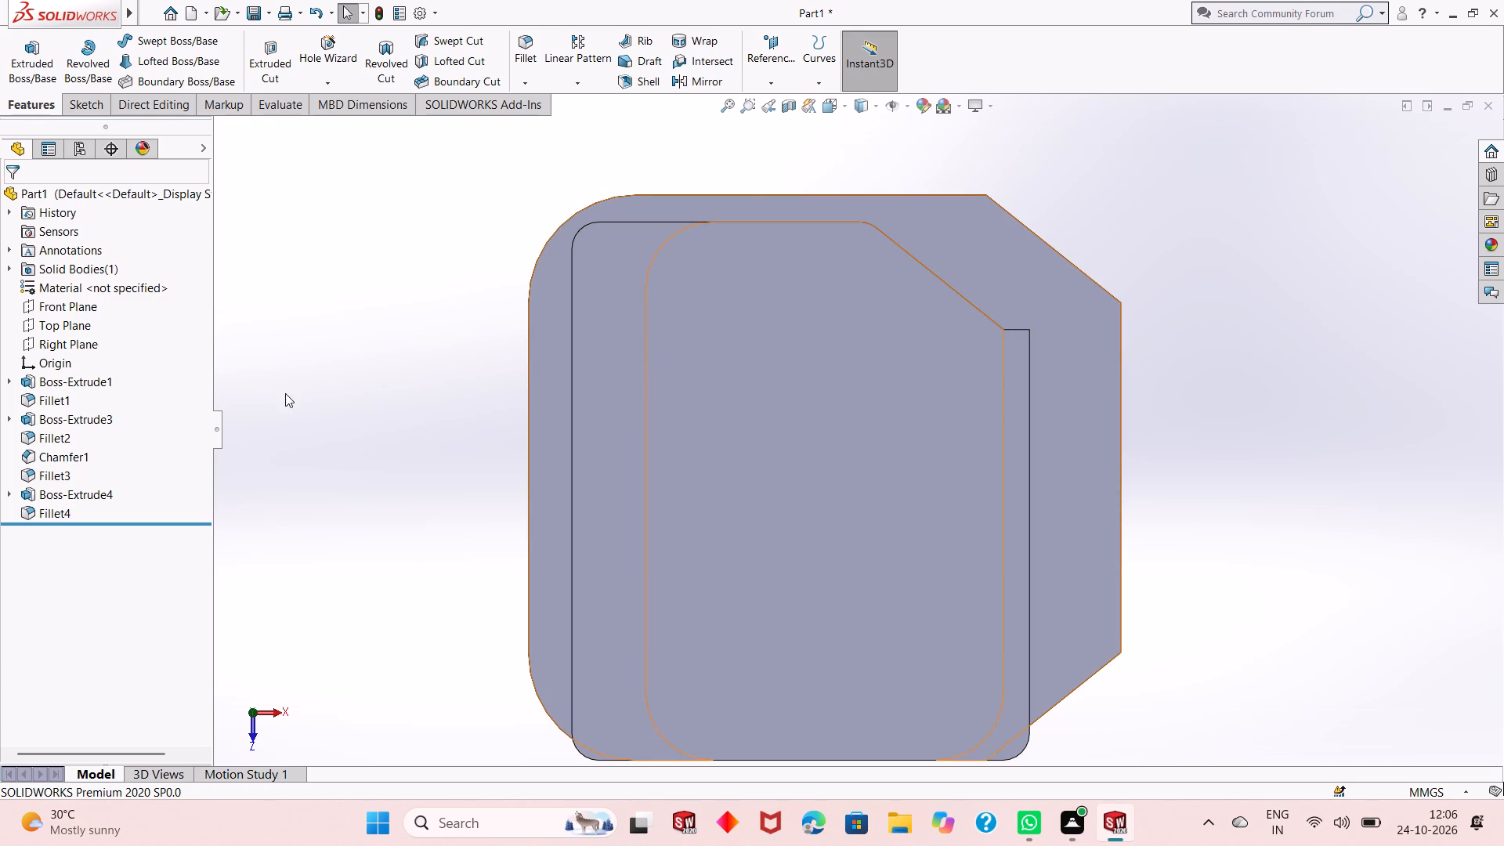
pyautogui.click(49, 457)
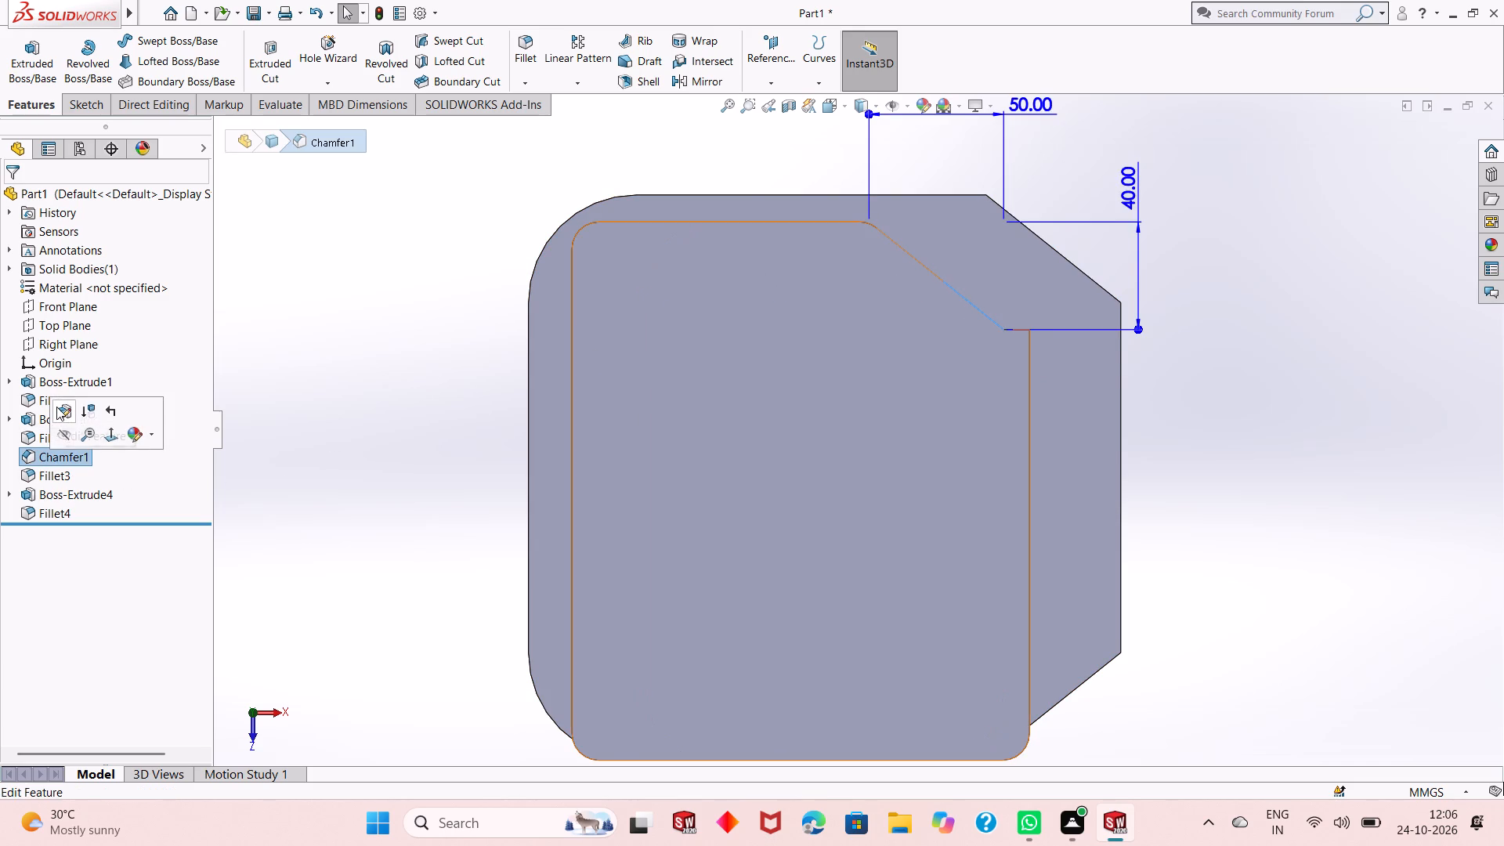
pyautogui.click(56, 407)
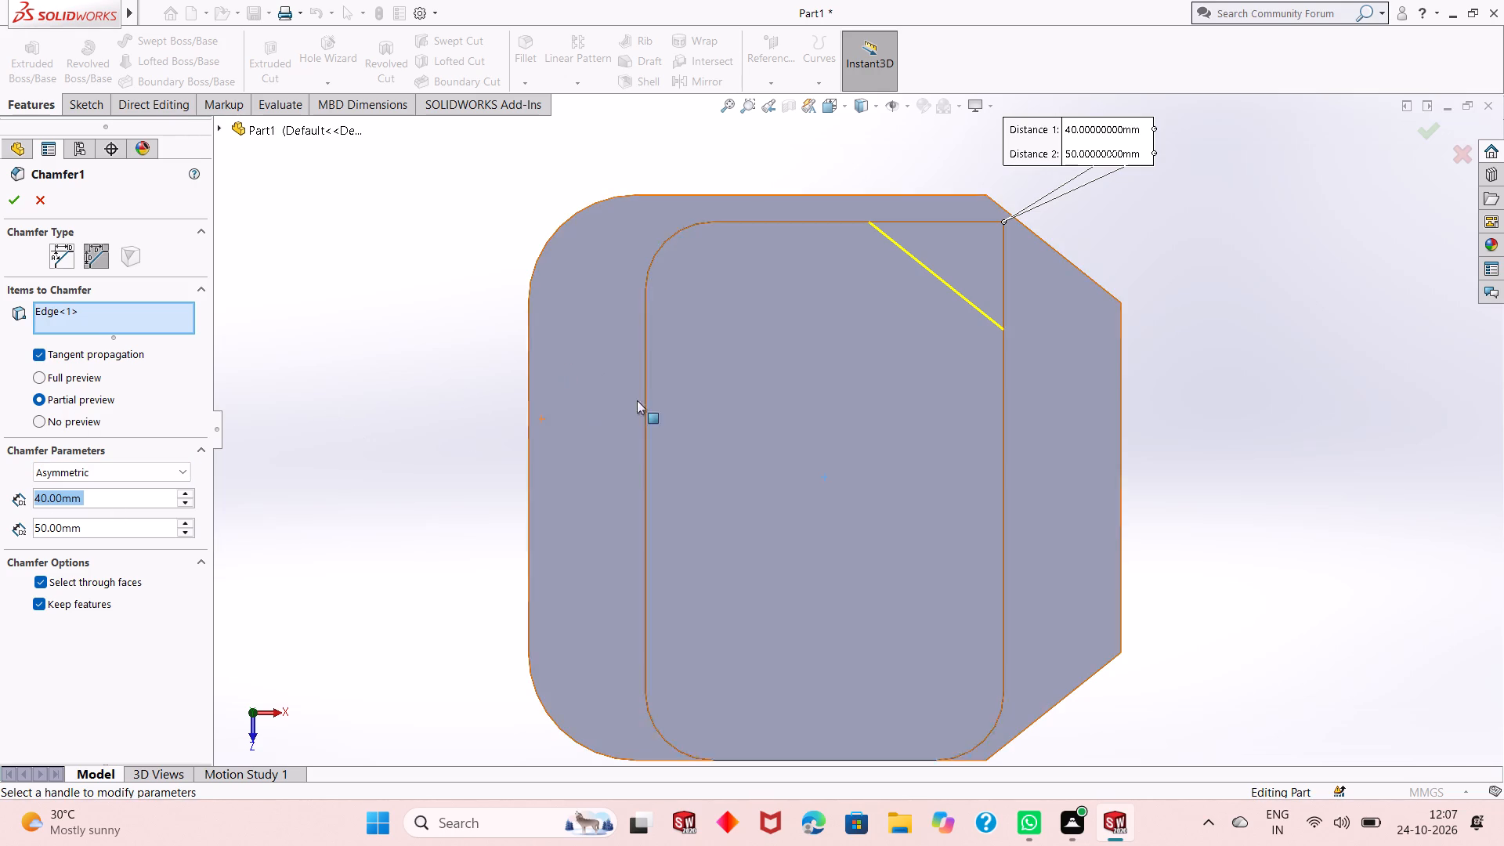
pyautogui.moveTo(1079, 452); pyautogui.dragTo(1042, 422, button='middle')
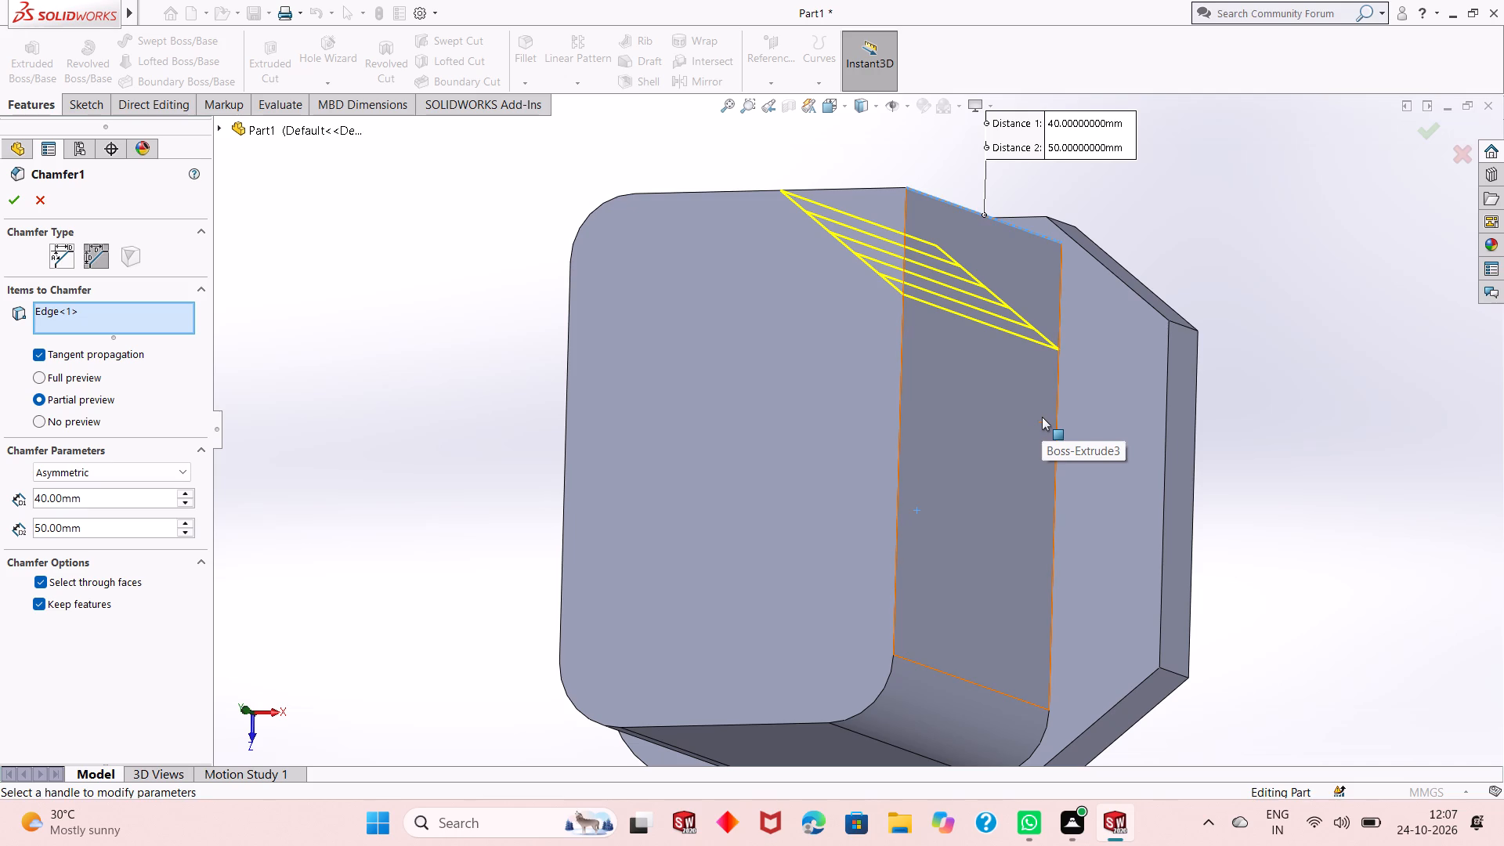
pyautogui.moveTo(1043, 417); pyautogui.dragTo(1062, 439, button='middle')
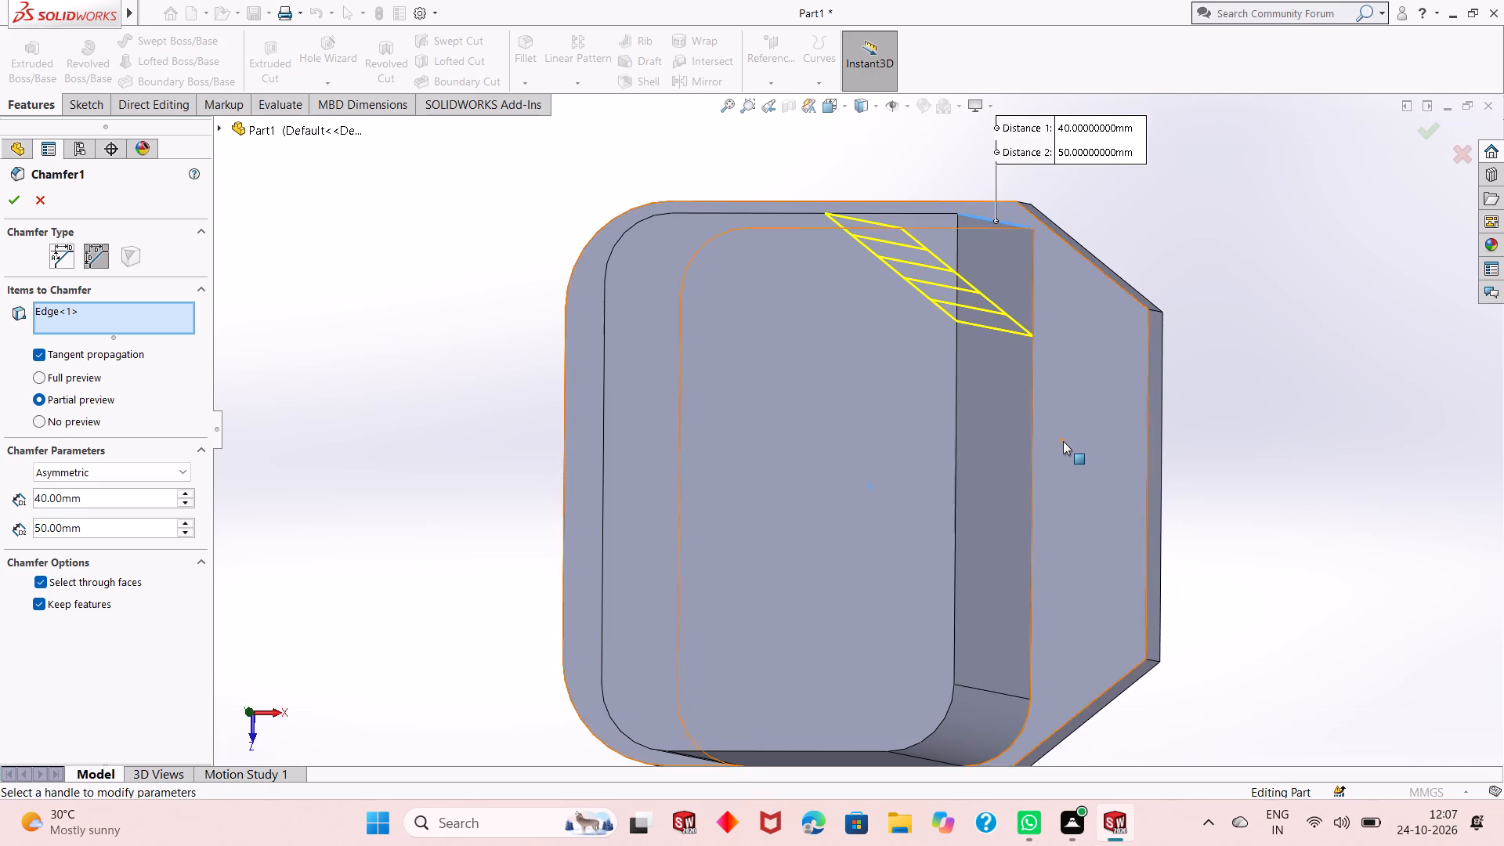
pyautogui.moveTo(1063, 441); pyautogui.dragTo(1076, 385, button='middle')
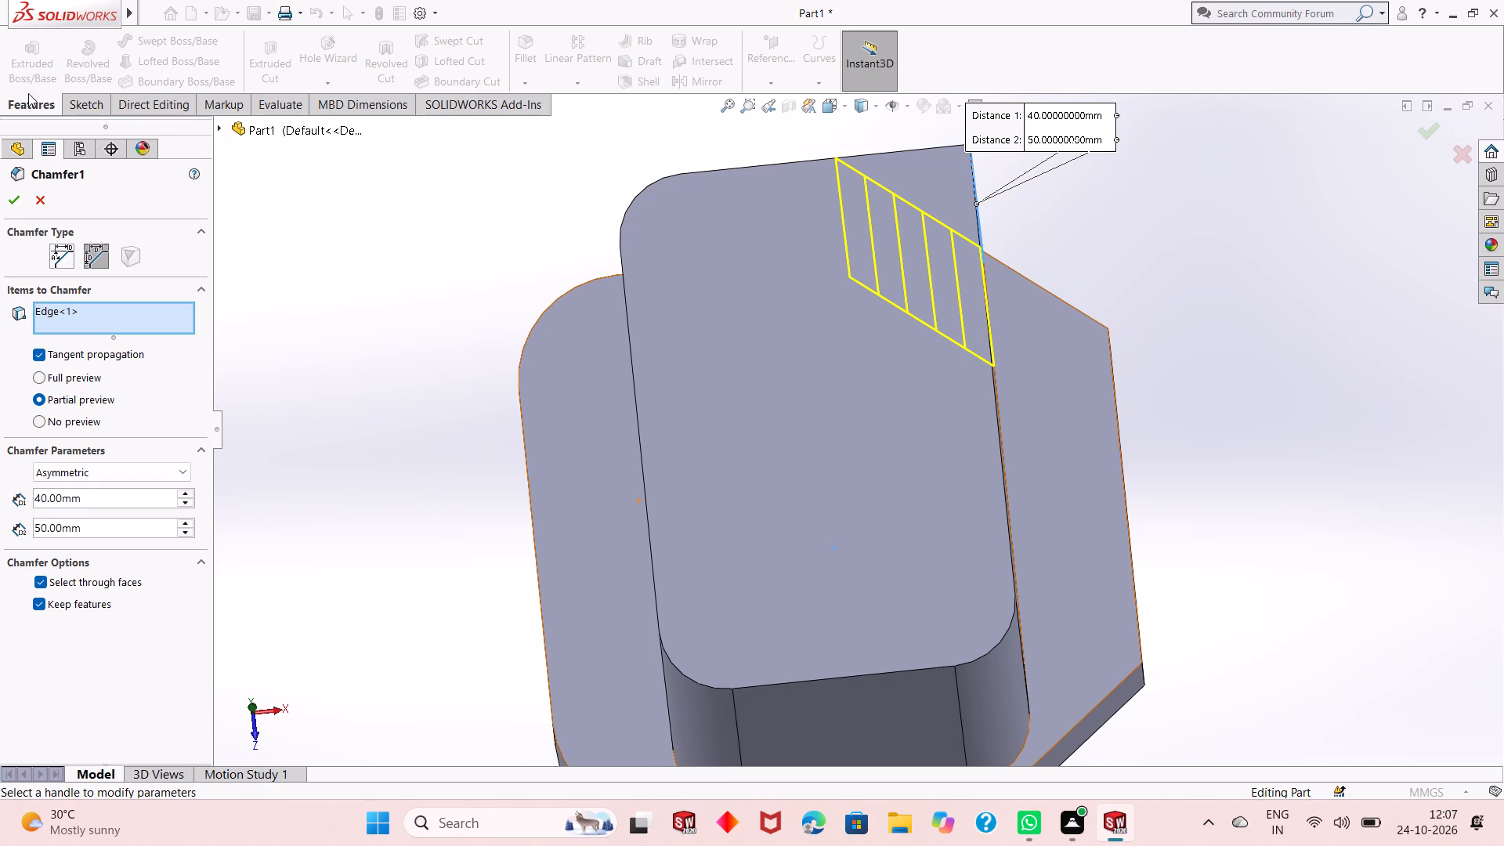
pyautogui.click(13, 210)
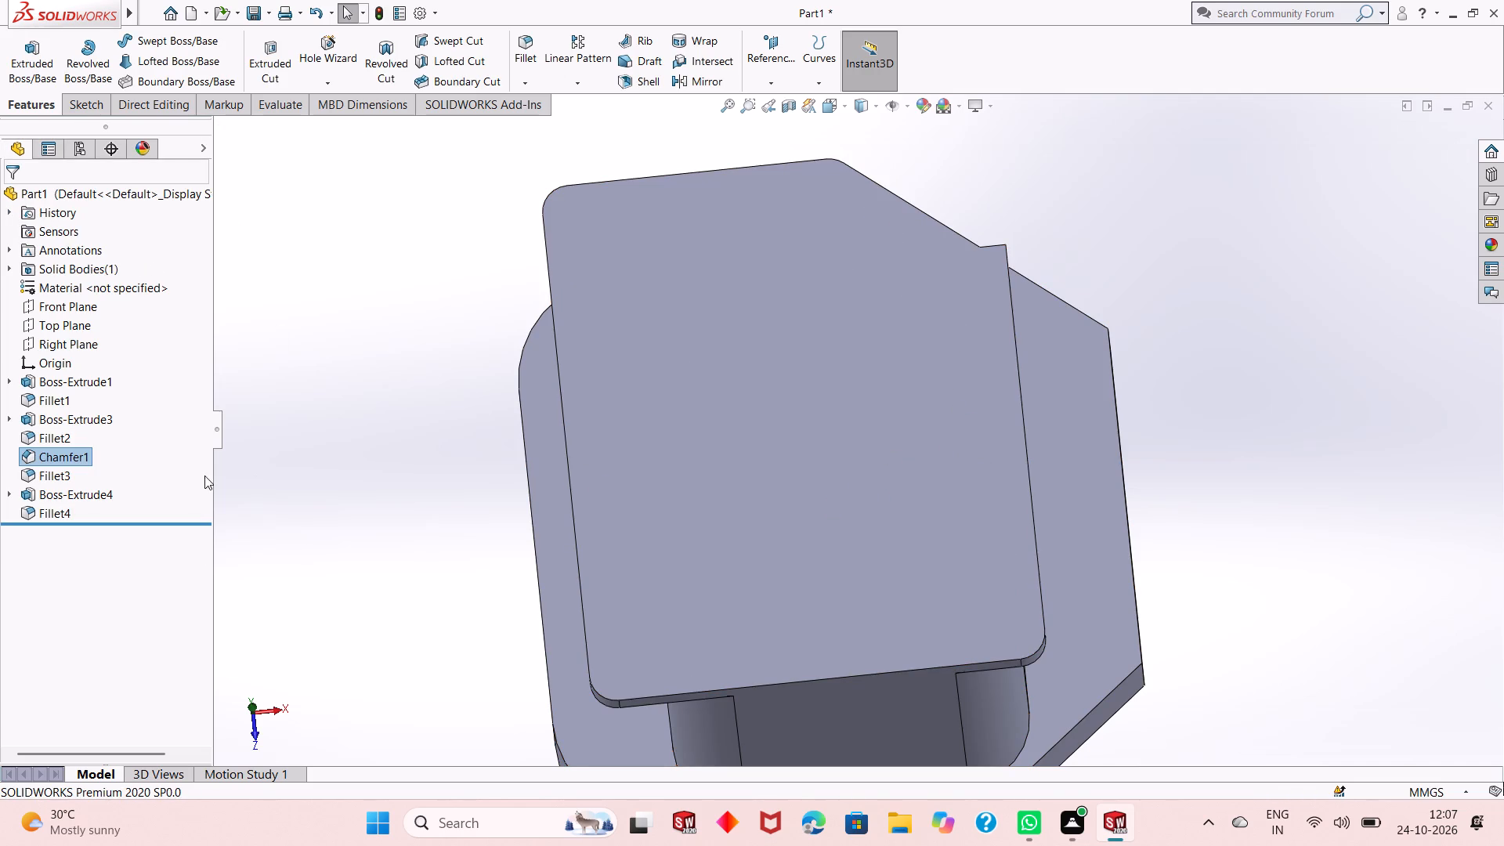
pyautogui.moveTo(836, 468); pyautogui.dragTo(835, 180, button='middle')
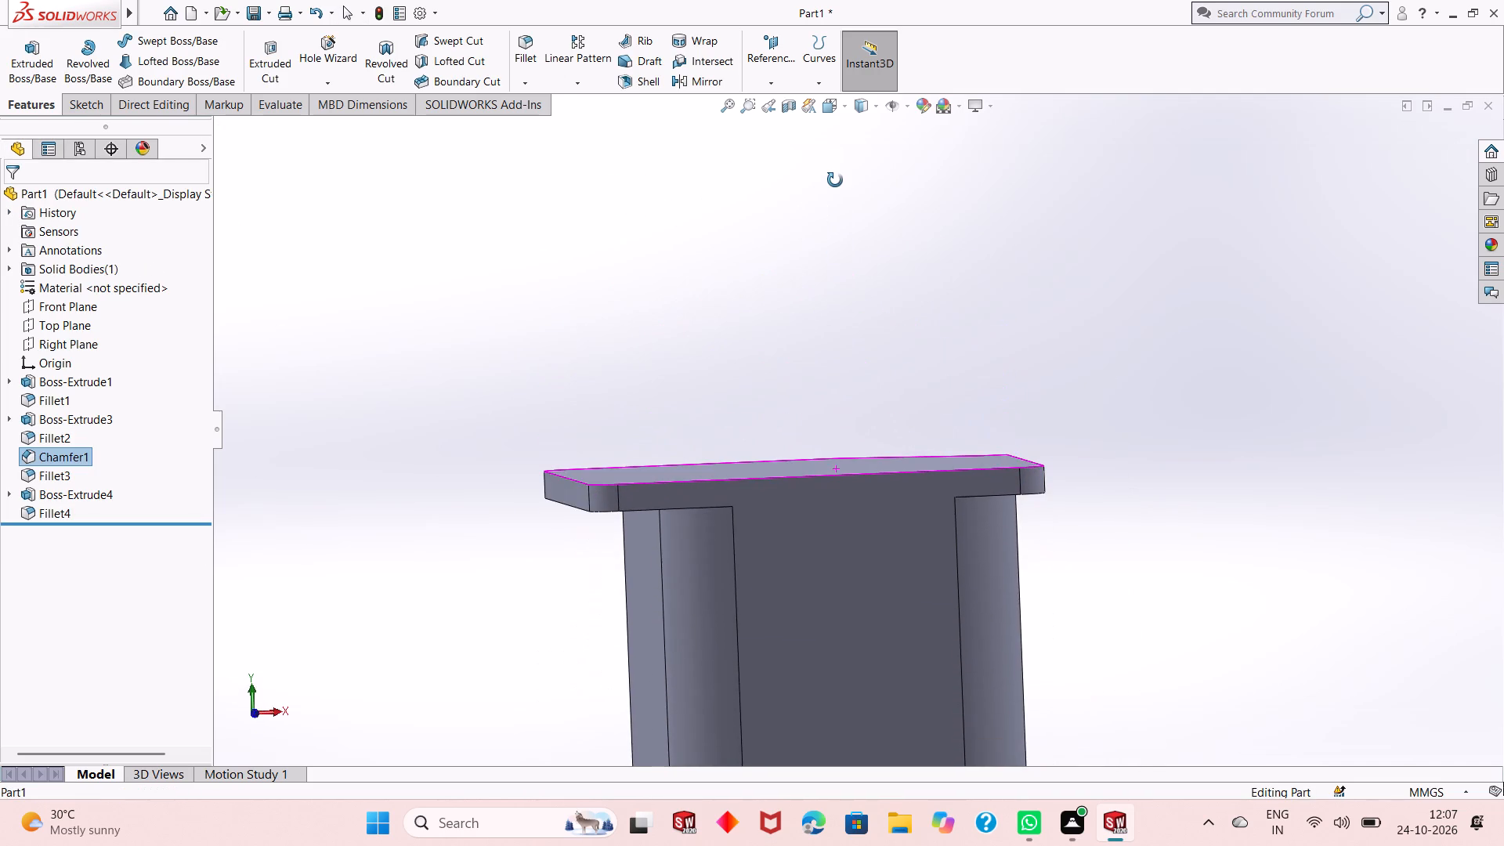
pyautogui.moveTo(835, 180); pyautogui.dragTo(859, 577, button='middle')
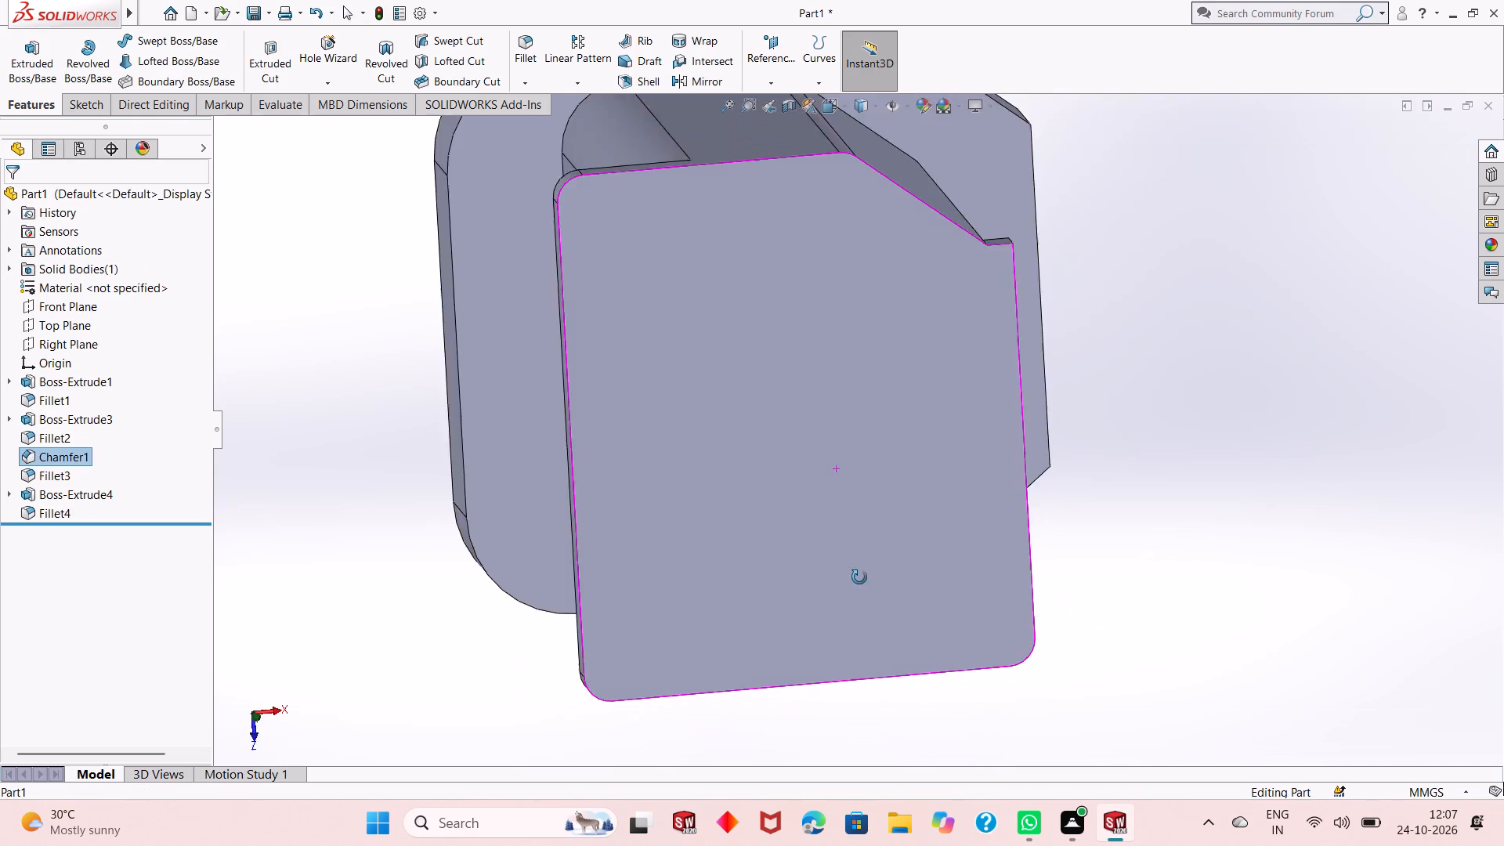
pyautogui.moveTo(859, 577); pyautogui.dragTo(855, 522, button='middle')
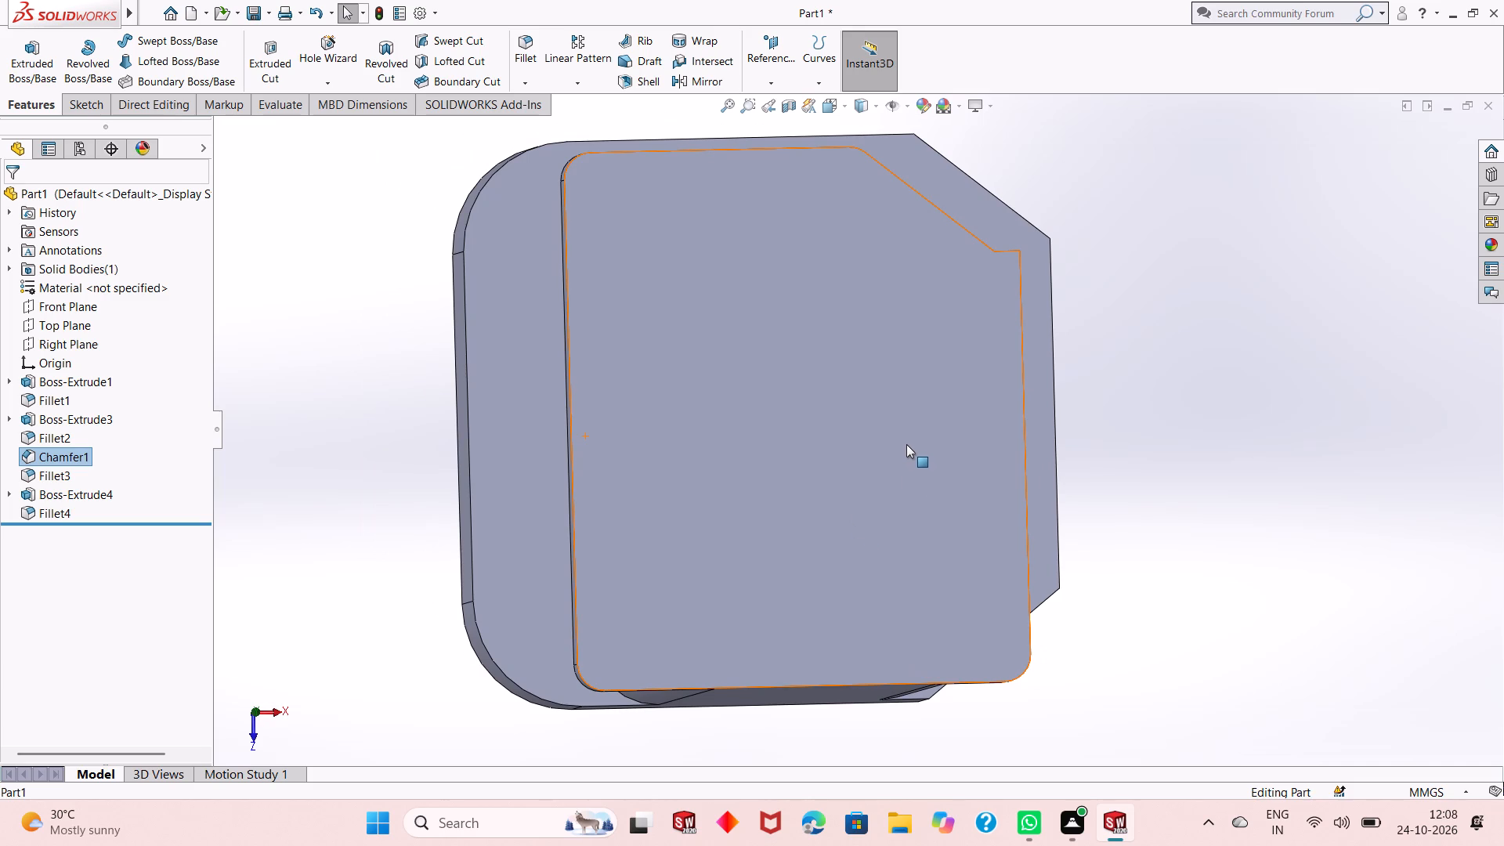
pyautogui.scroll(2, 757, 472)
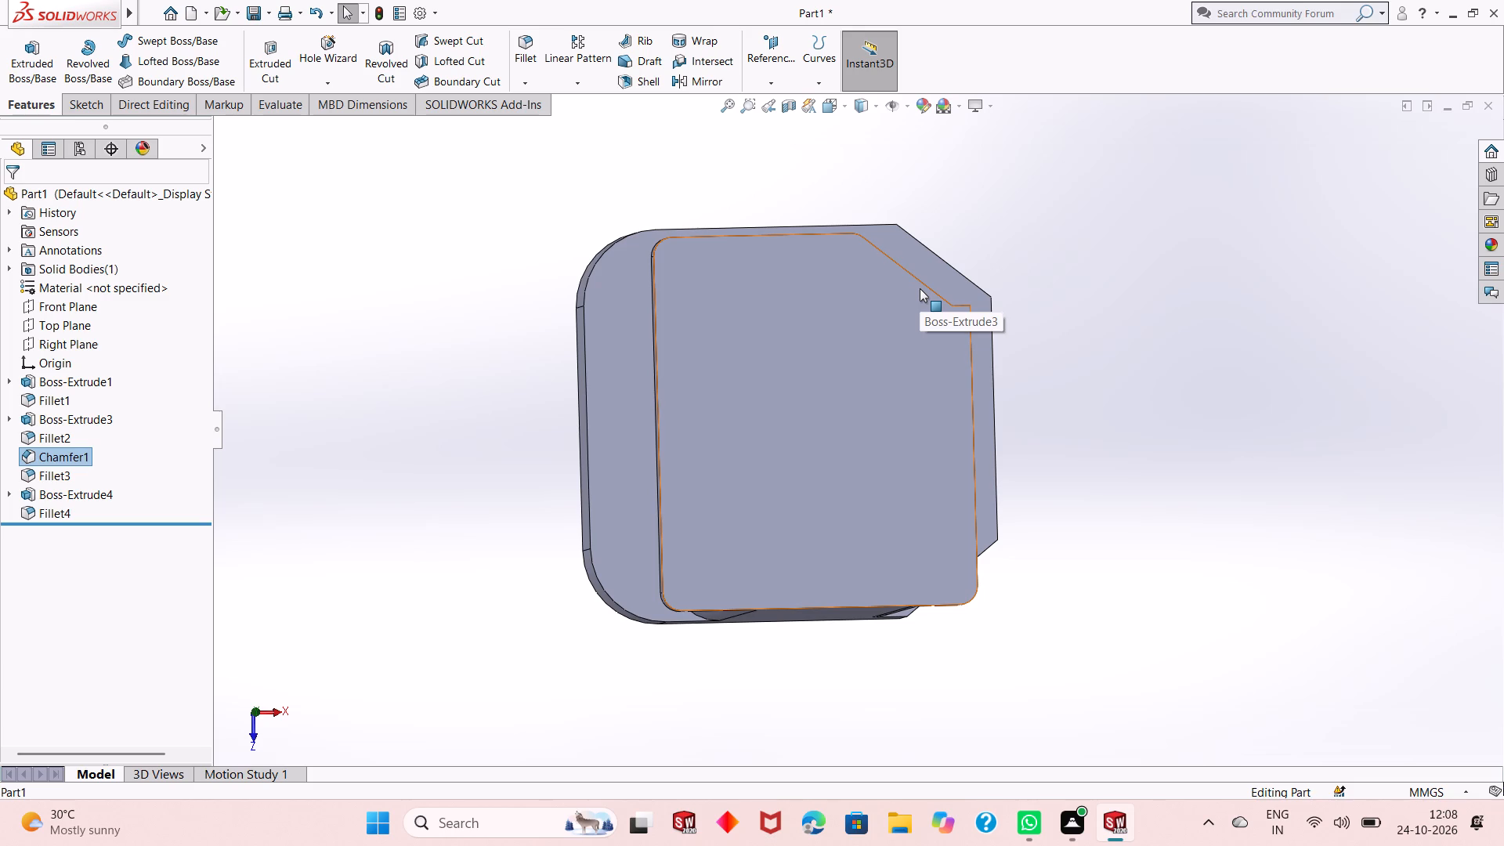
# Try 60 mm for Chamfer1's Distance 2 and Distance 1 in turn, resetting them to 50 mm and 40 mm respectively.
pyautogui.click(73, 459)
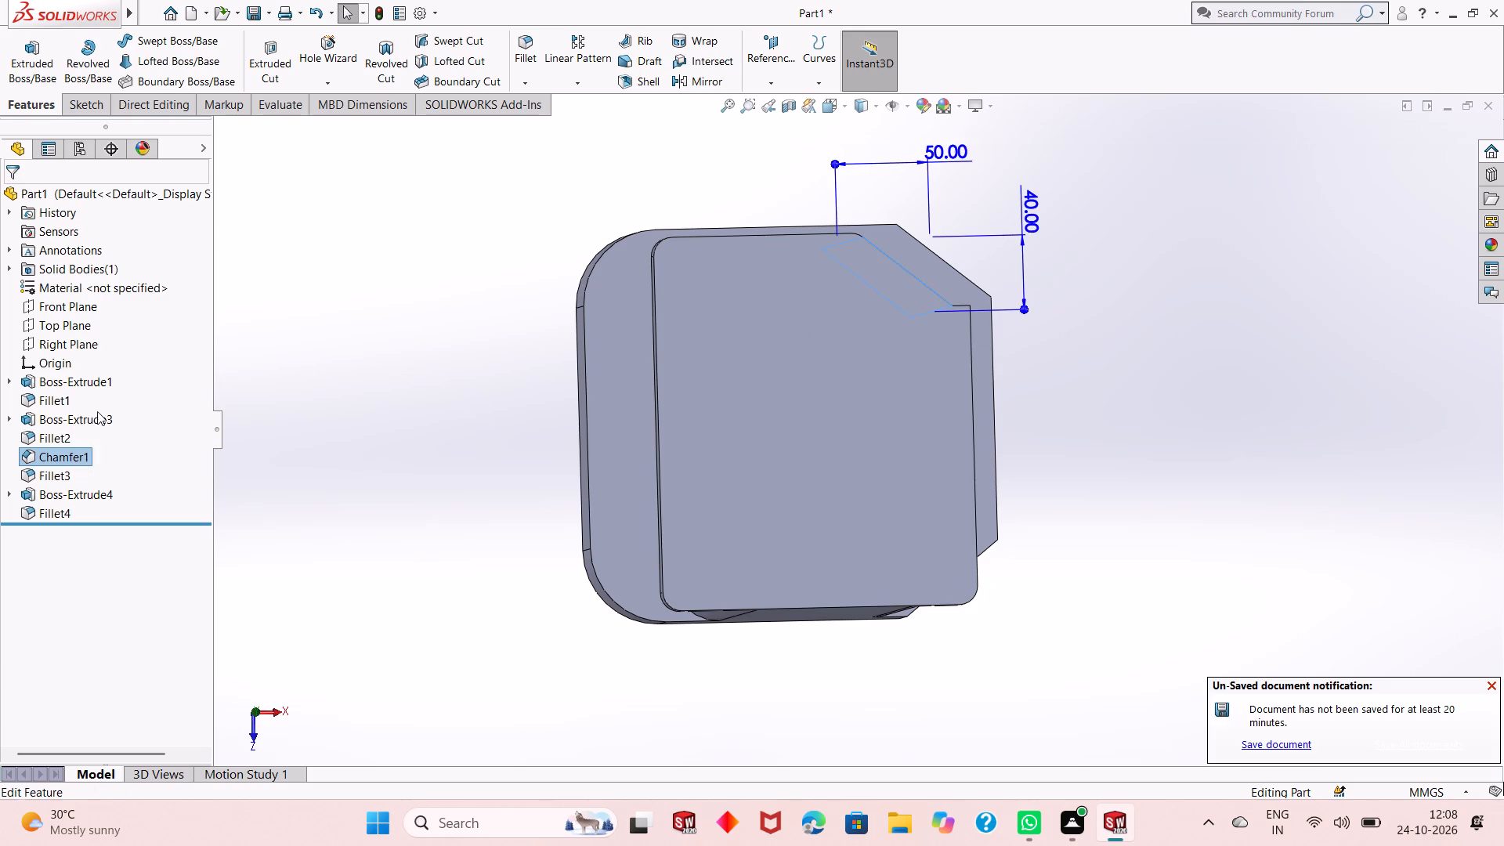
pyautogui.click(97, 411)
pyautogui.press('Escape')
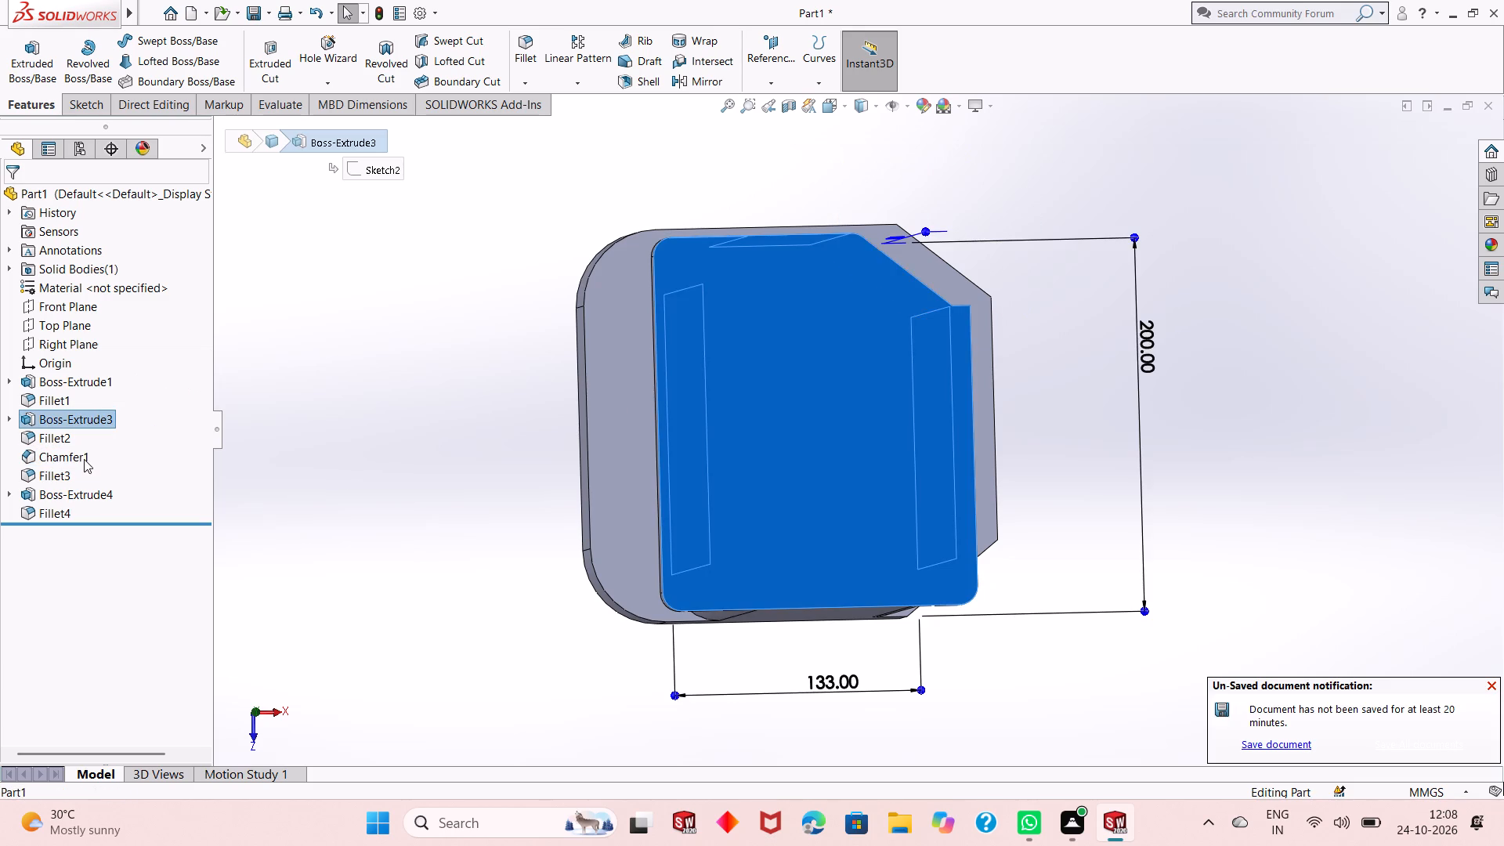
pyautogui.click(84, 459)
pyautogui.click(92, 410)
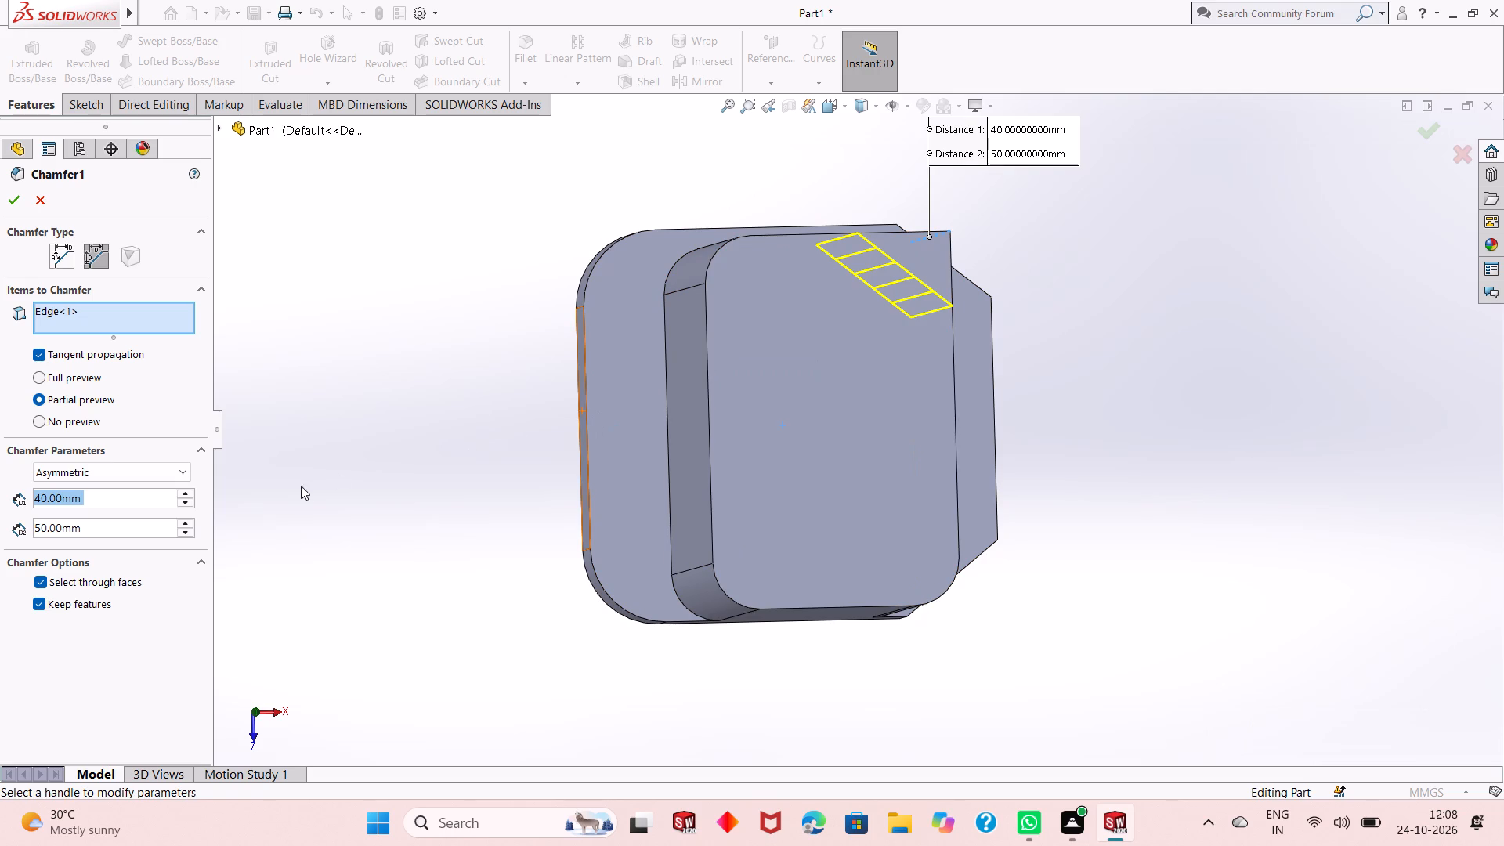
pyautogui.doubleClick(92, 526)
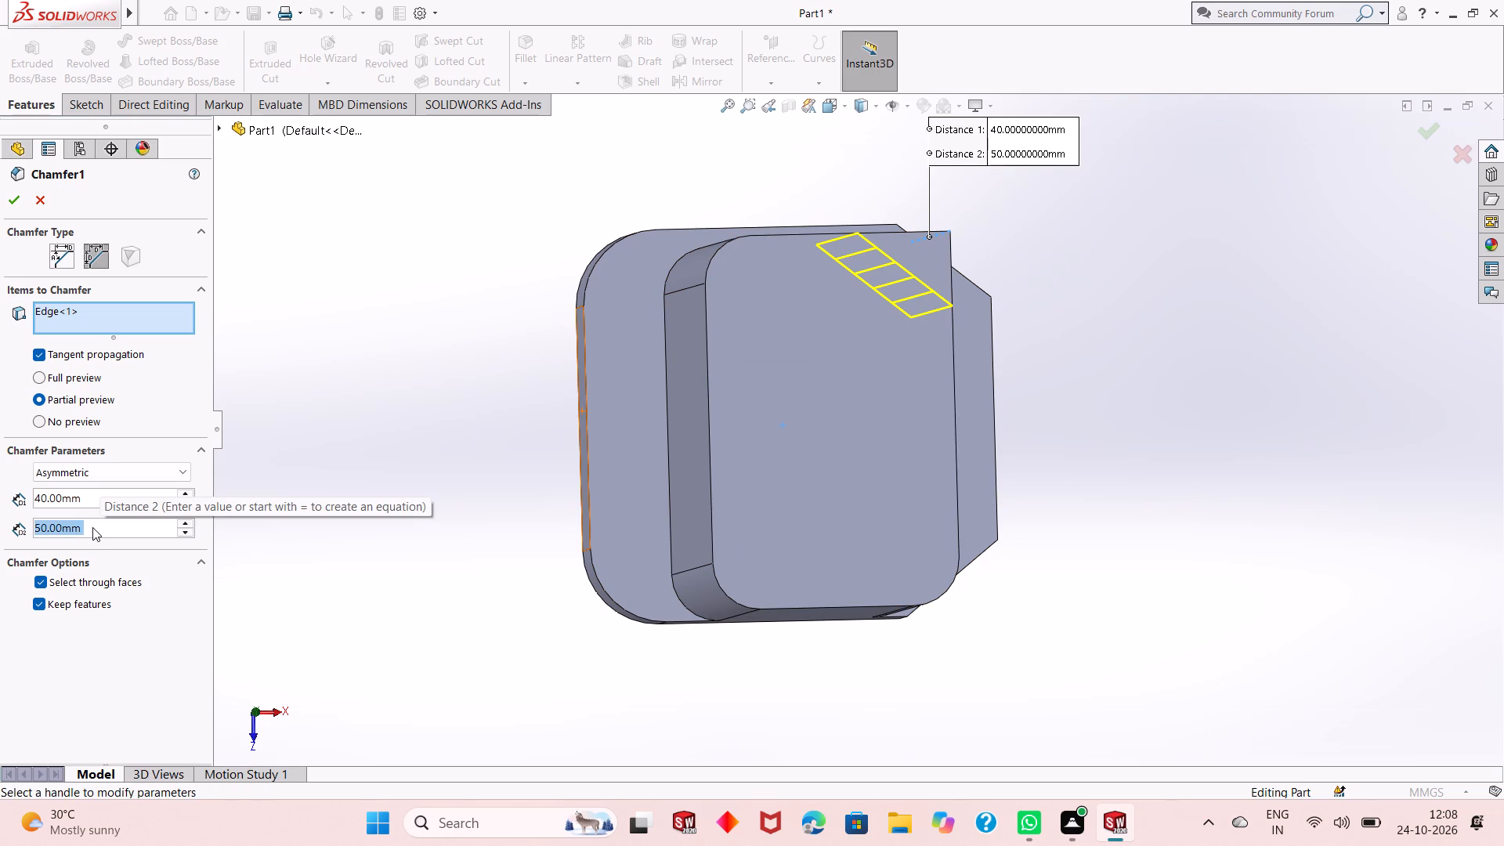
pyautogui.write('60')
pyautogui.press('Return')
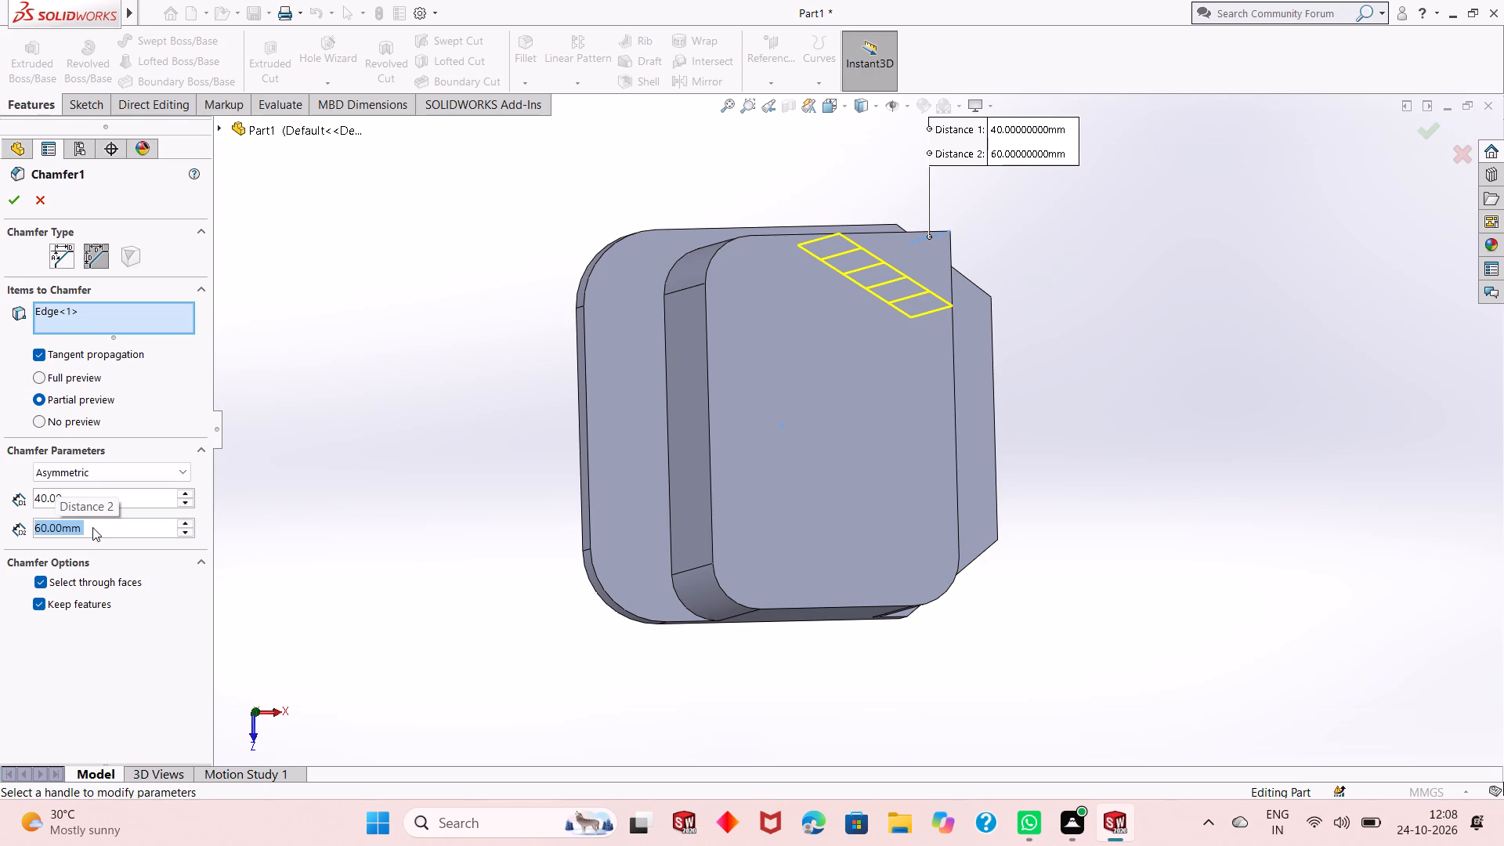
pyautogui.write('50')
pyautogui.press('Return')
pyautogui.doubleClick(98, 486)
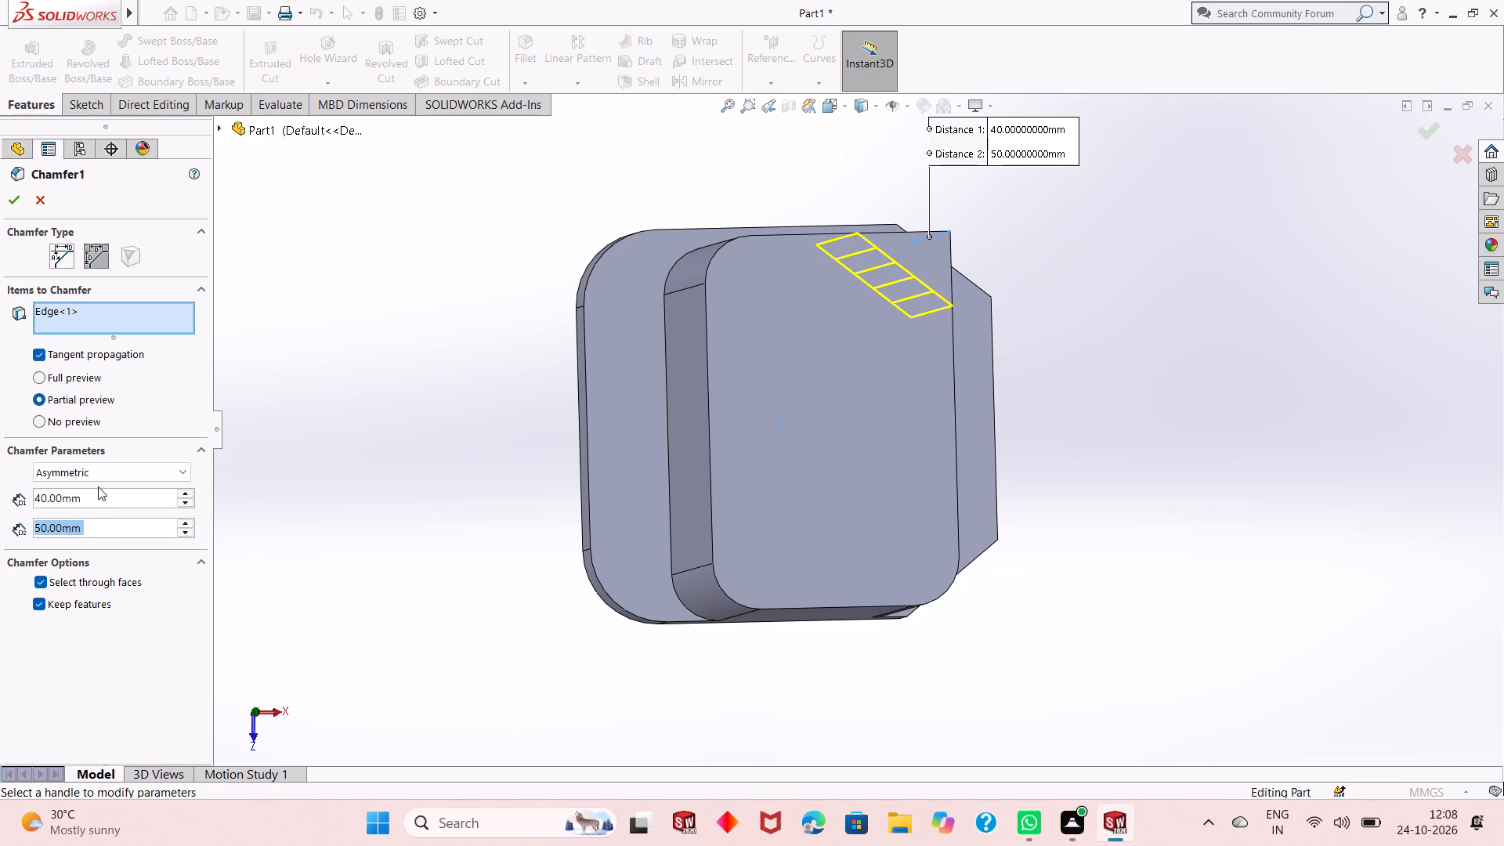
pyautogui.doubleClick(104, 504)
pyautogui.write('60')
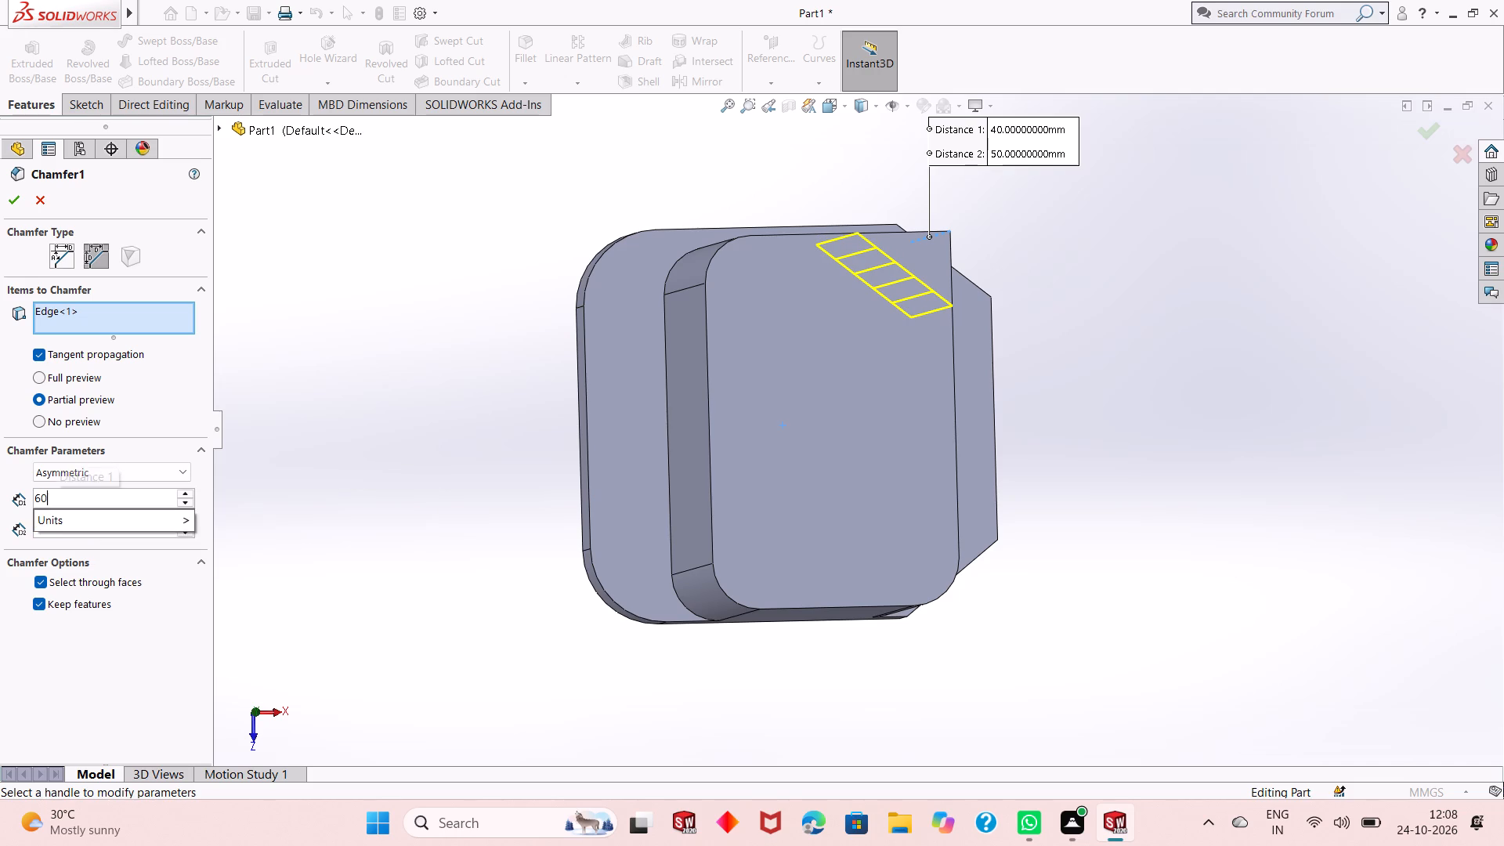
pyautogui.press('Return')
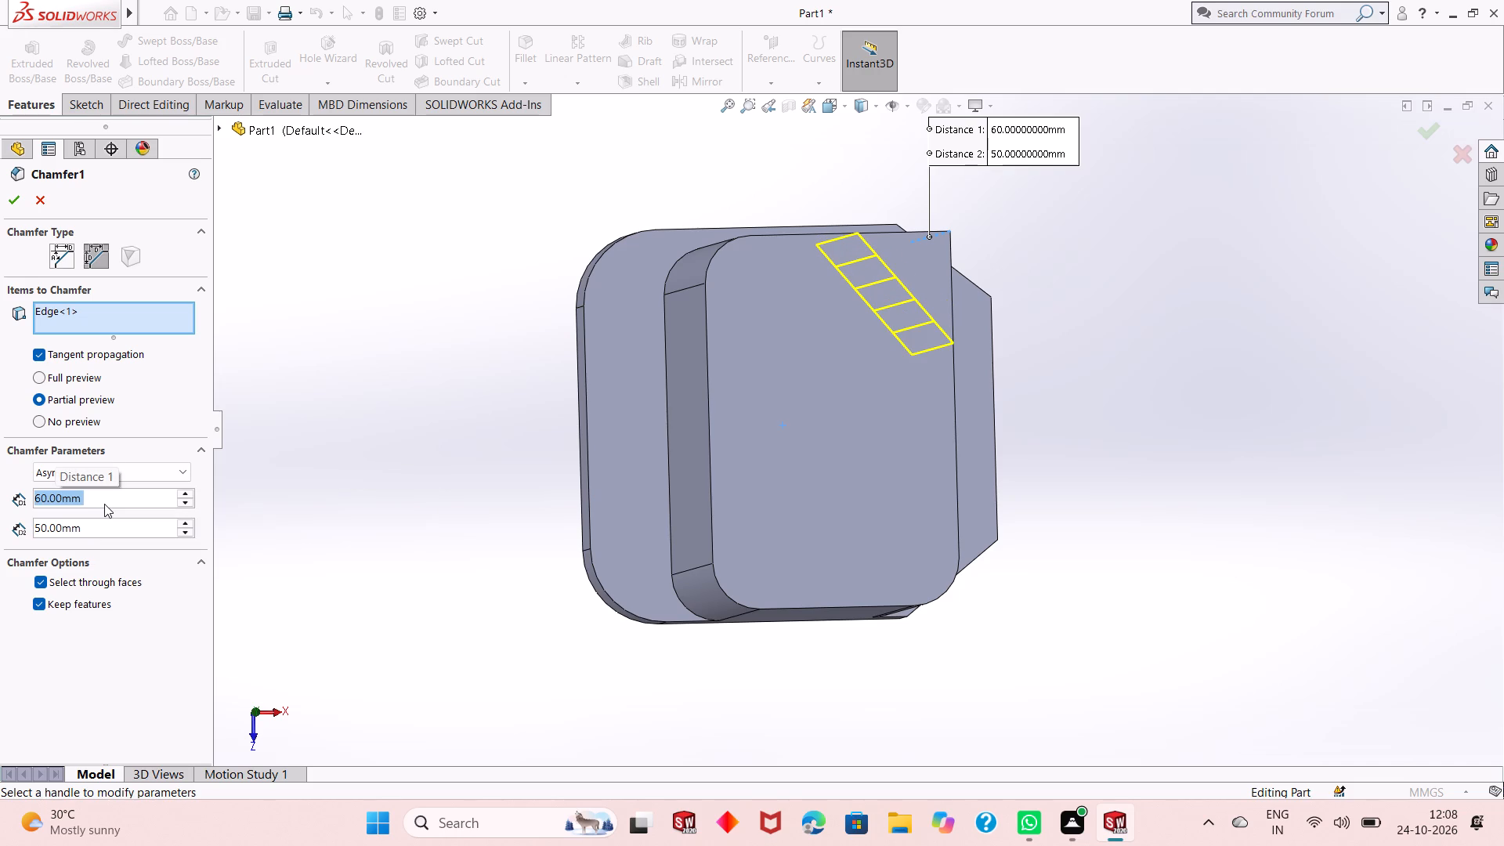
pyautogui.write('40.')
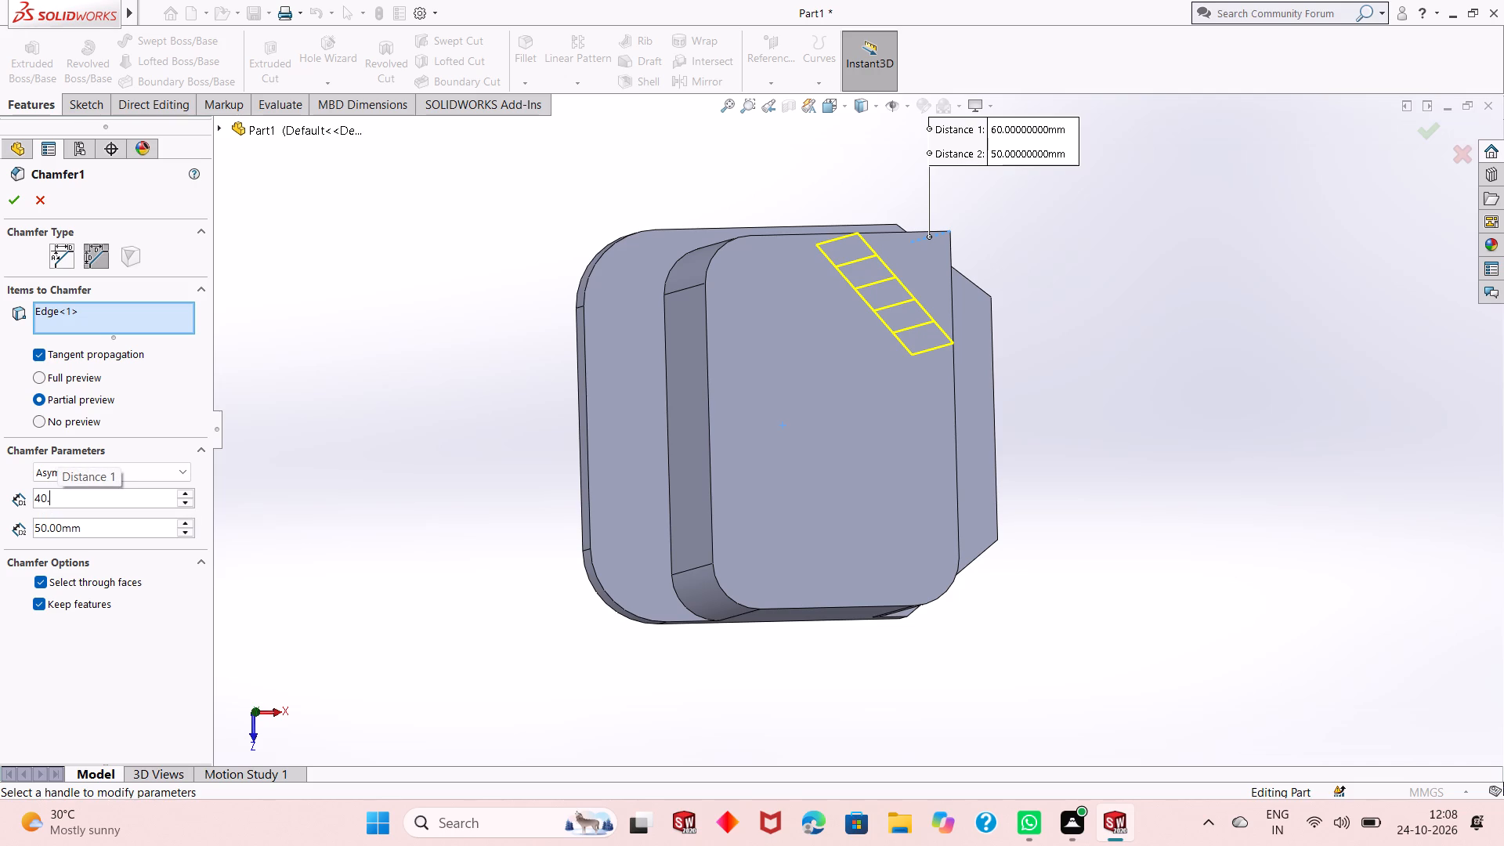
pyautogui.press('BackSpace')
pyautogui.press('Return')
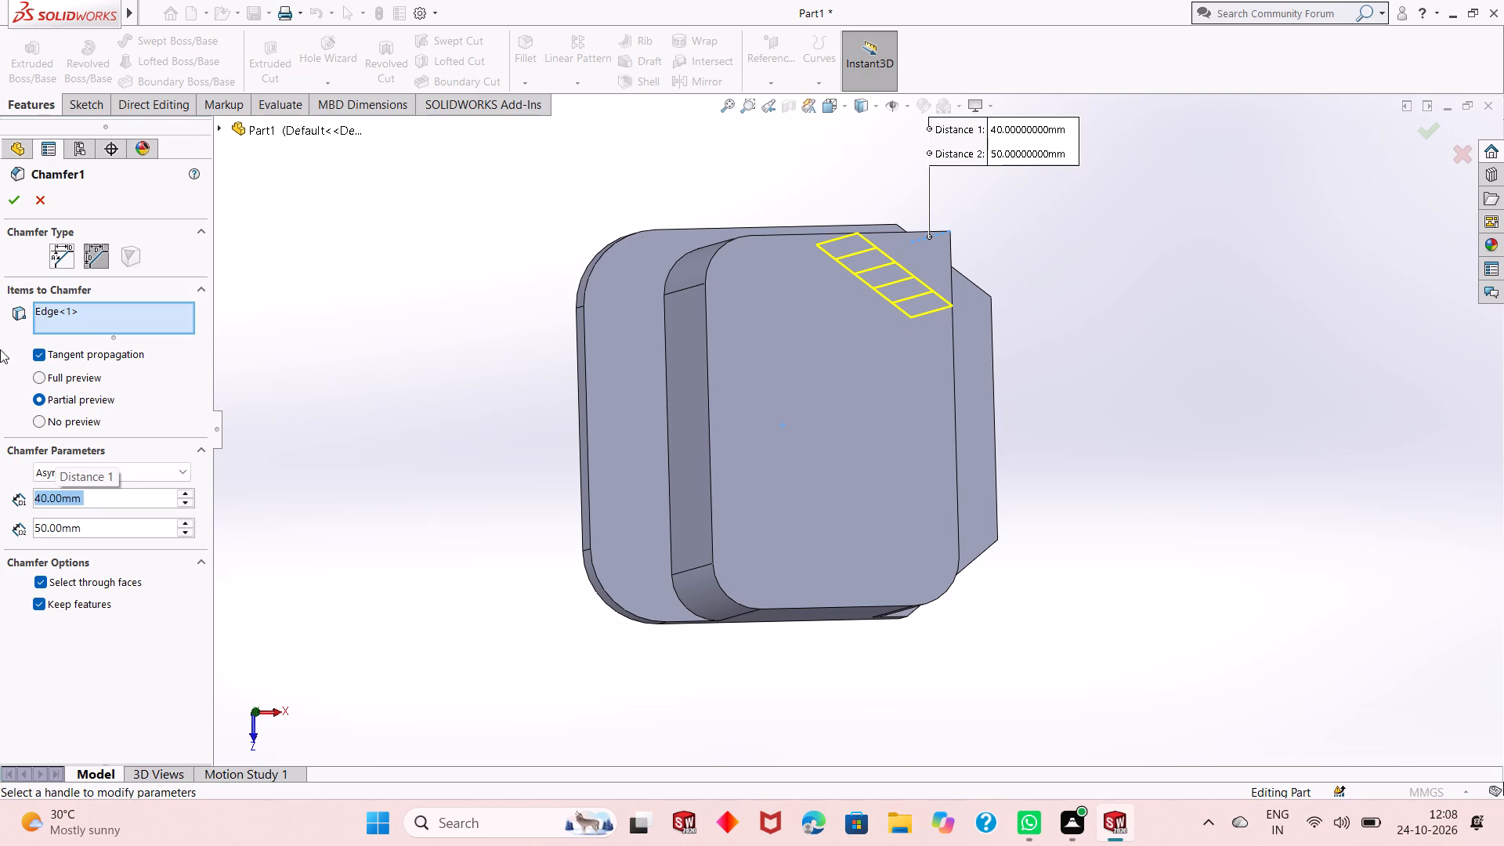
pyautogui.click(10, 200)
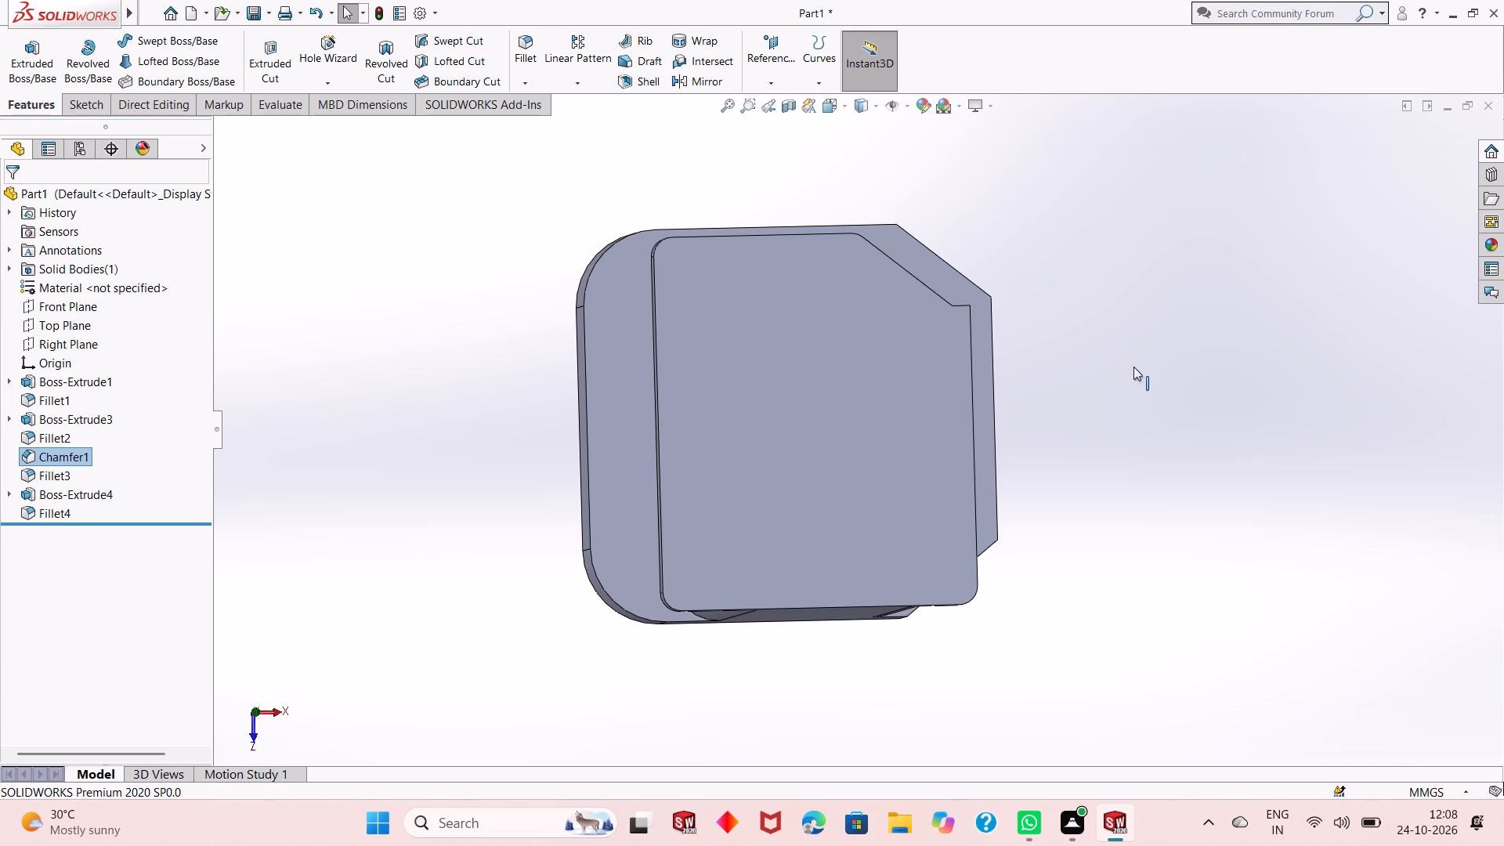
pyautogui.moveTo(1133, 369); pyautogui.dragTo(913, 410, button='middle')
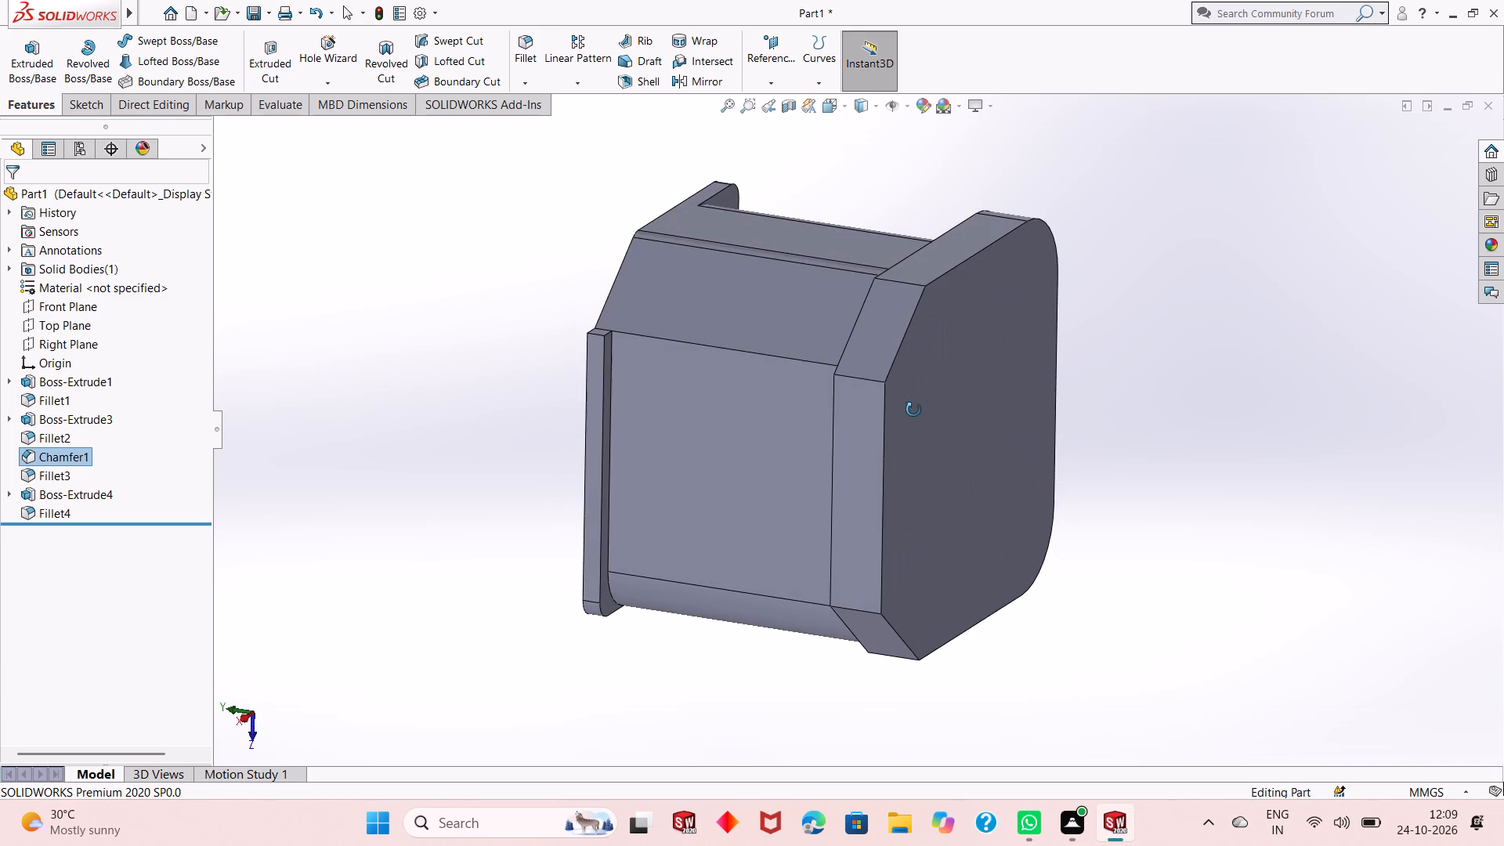
# Examine the top plate's notched corner, the chamfered block and the base plate from several angles.
pyautogui.moveTo(913, 410); pyautogui.dragTo(963, 430, button='middle')
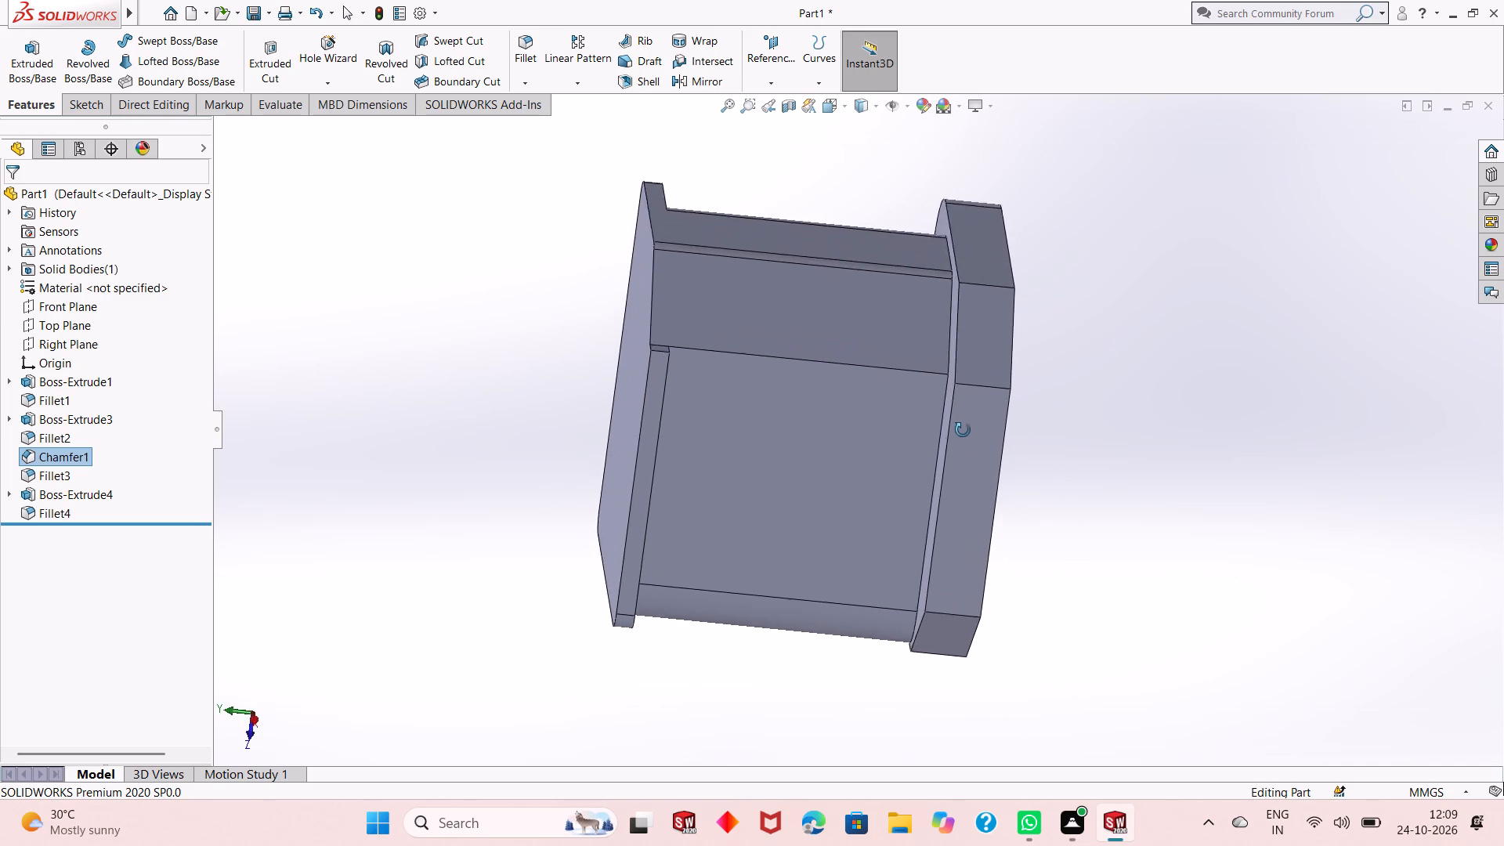
pyautogui.moveTo(963, 430); pyautogui.dragTo(1102, 352, button='middle')
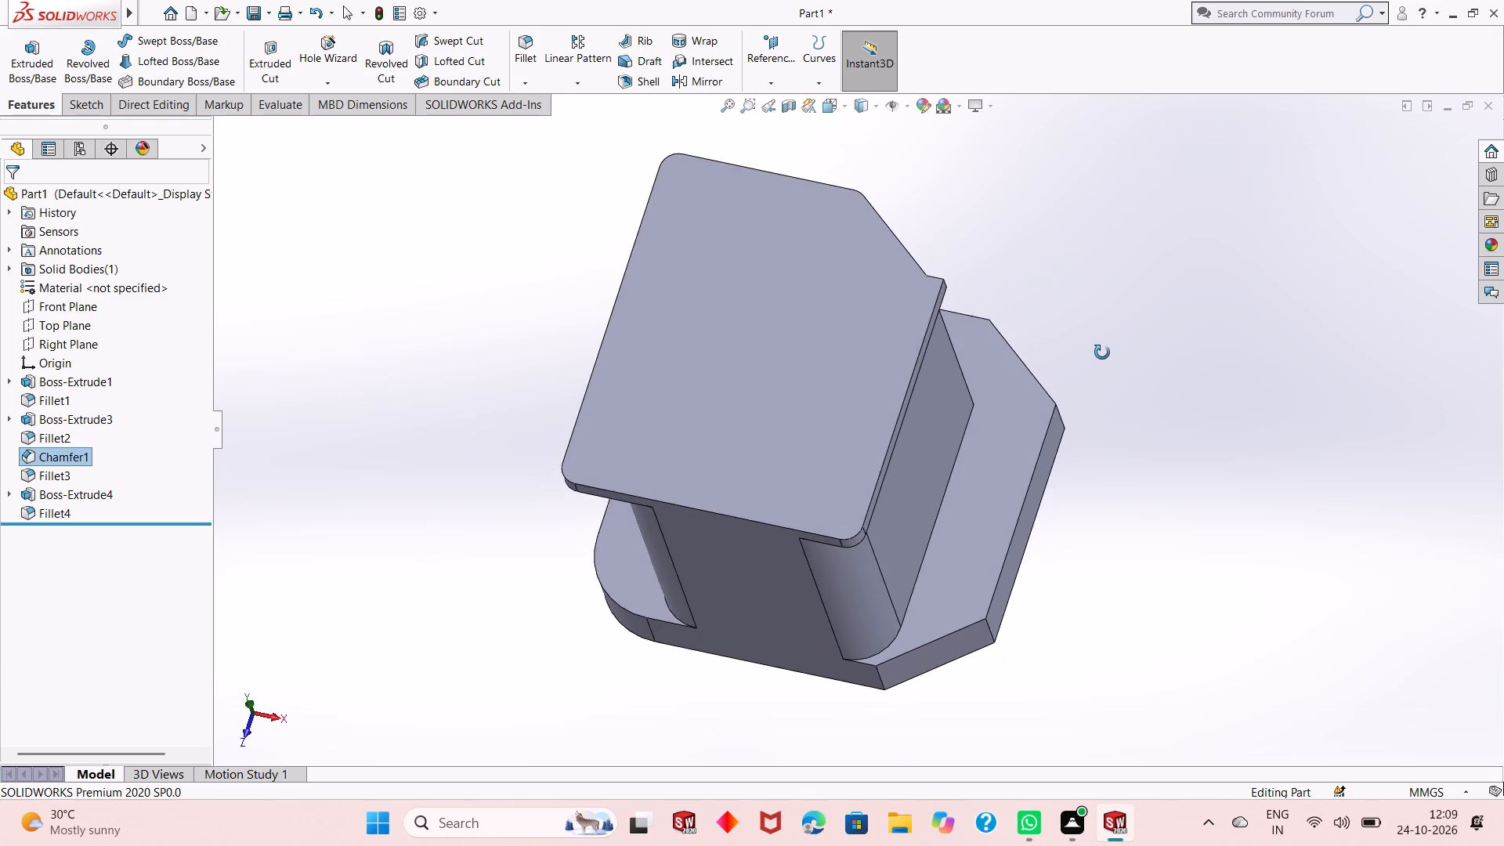
pyautogui.moveTo(1102, 352); pyautogui.dragTo(1104, 371, button='middle')
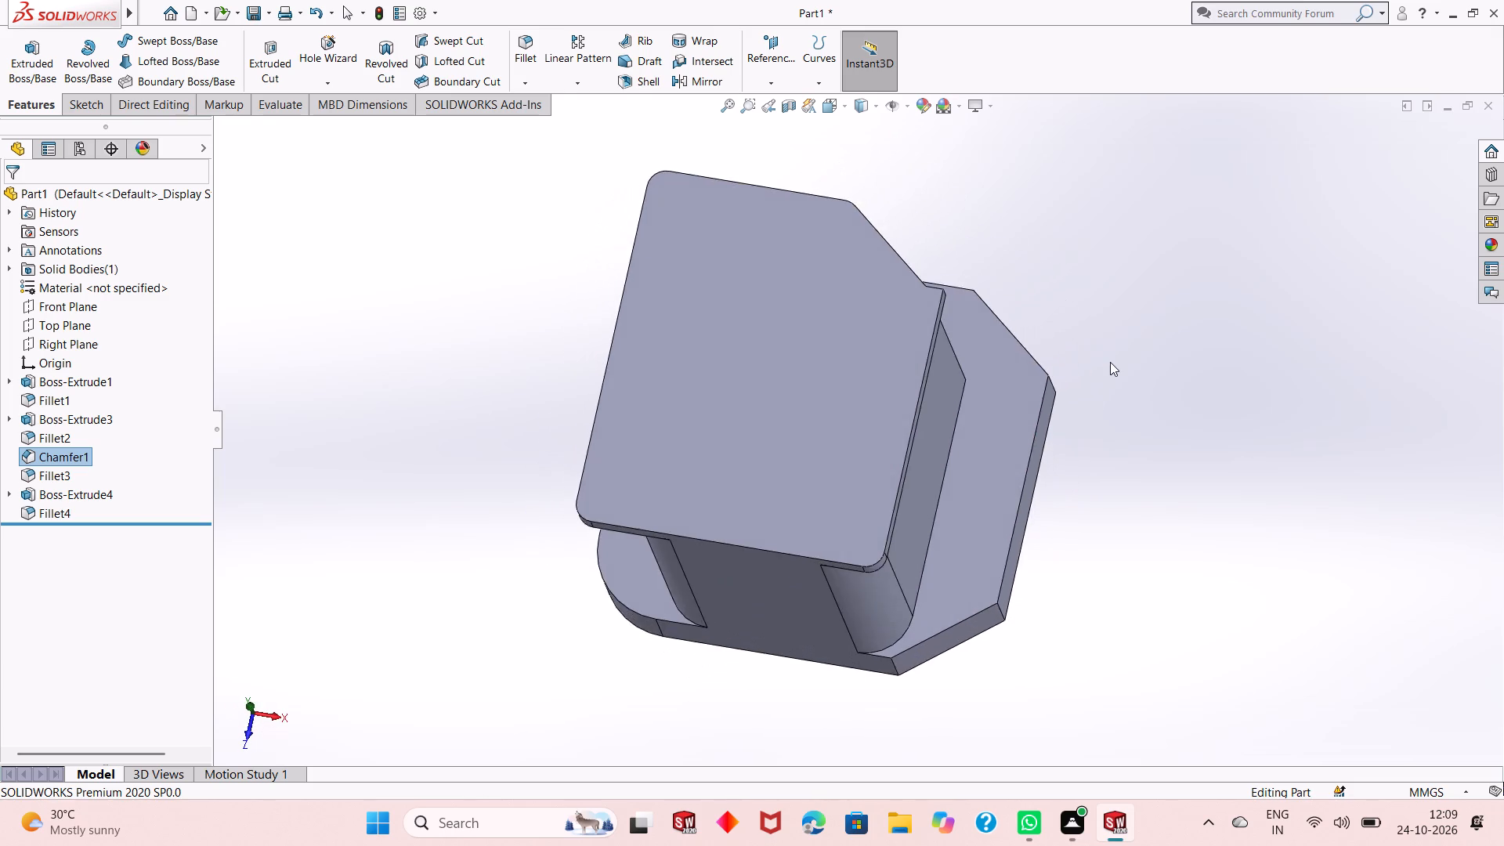
pyautogui.moveTo(1114, 363); pyautogui.dragTo(1132, 439, button='middle')
pyautogui.moveTo(993, 326); pyautogui.dragTo(931, 390, button='middle')
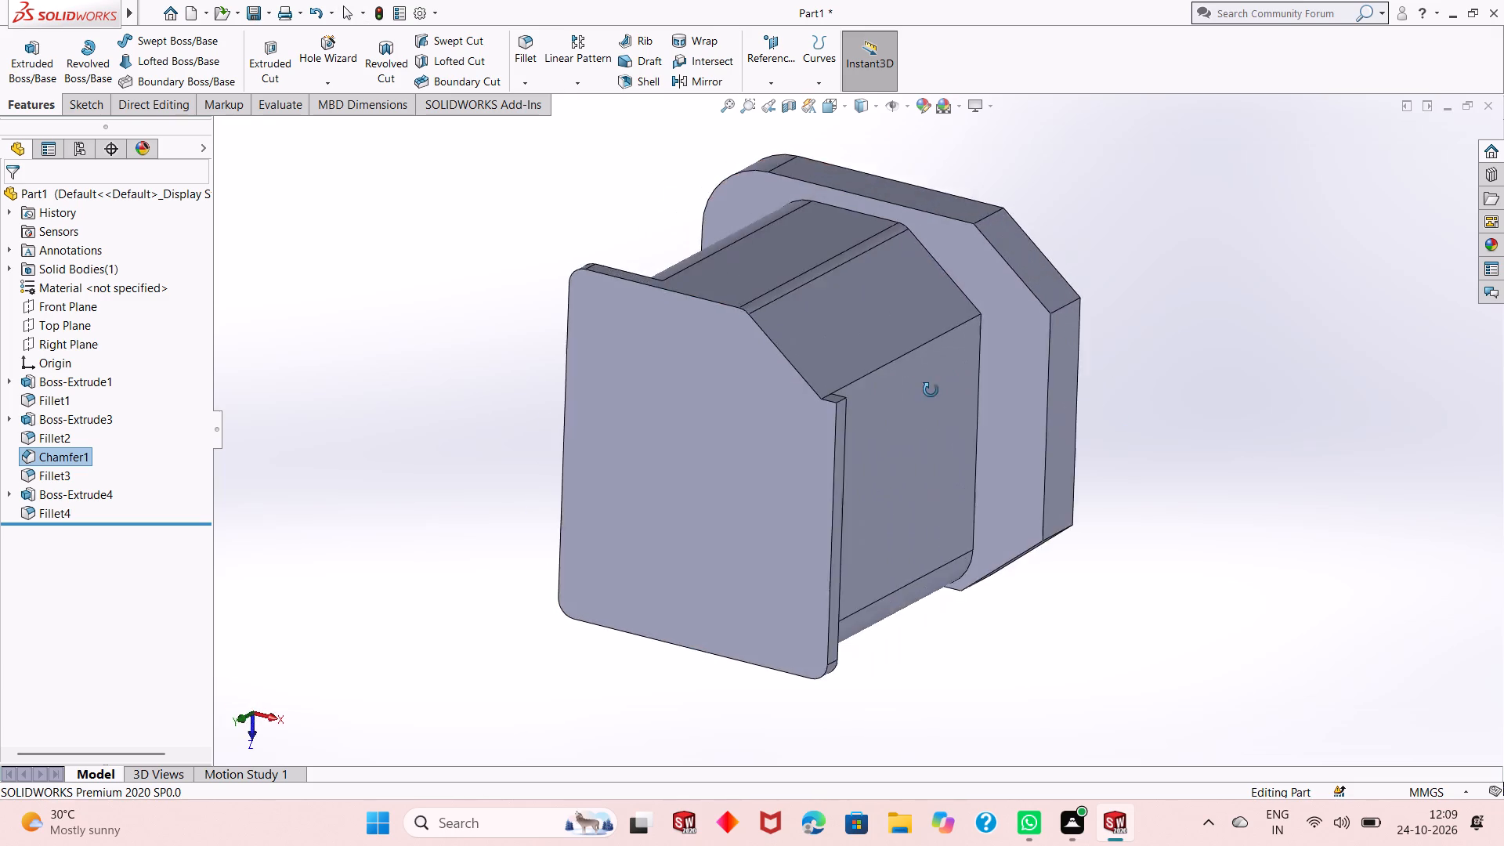
pyautogui.moveTo(931, 390); pyautogui.dragTo(856, 613, button='middle')
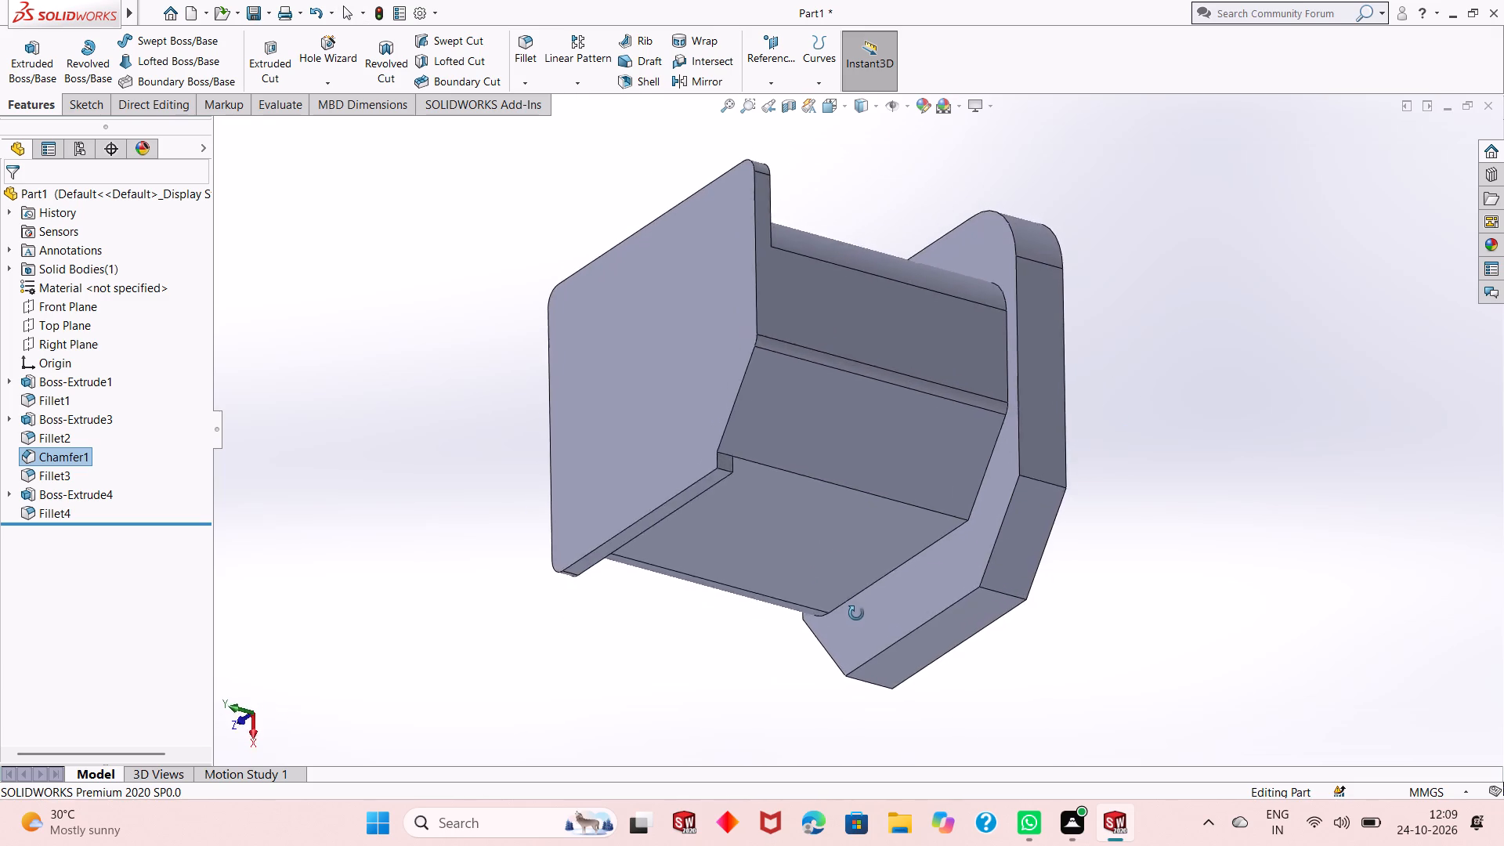
pyautogui.moveTo(856, 613); pyautogui.dragTo(879, 644, button='middle')
pyautogui.moveTo(847, 550); pyautogui.dragTo(891, 328, button='middle')
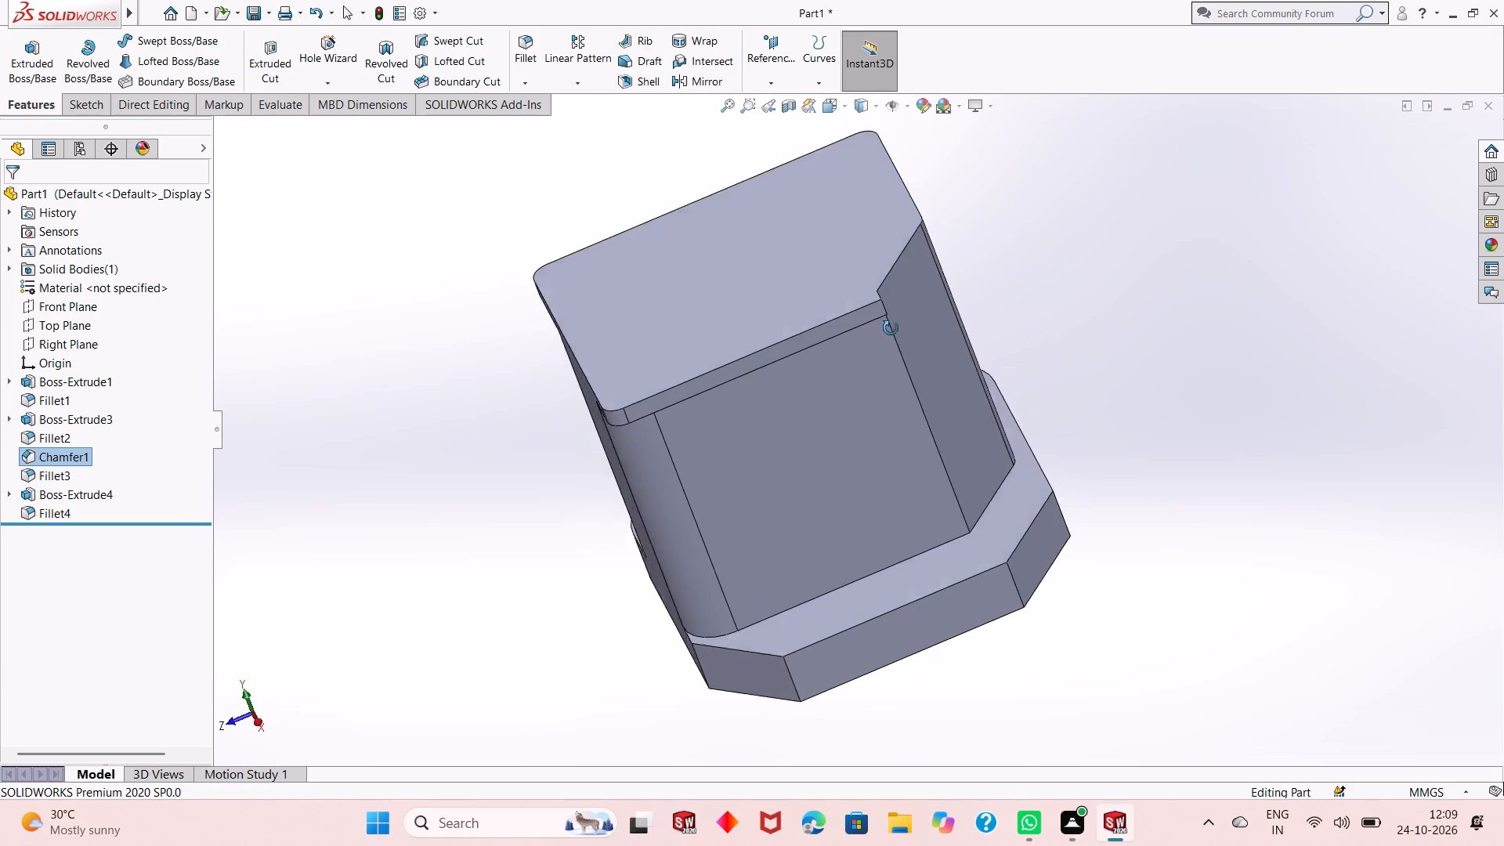
pyautogui.moveTo(891, 328); pyautogui.dragTo(749, 502, button='middle')
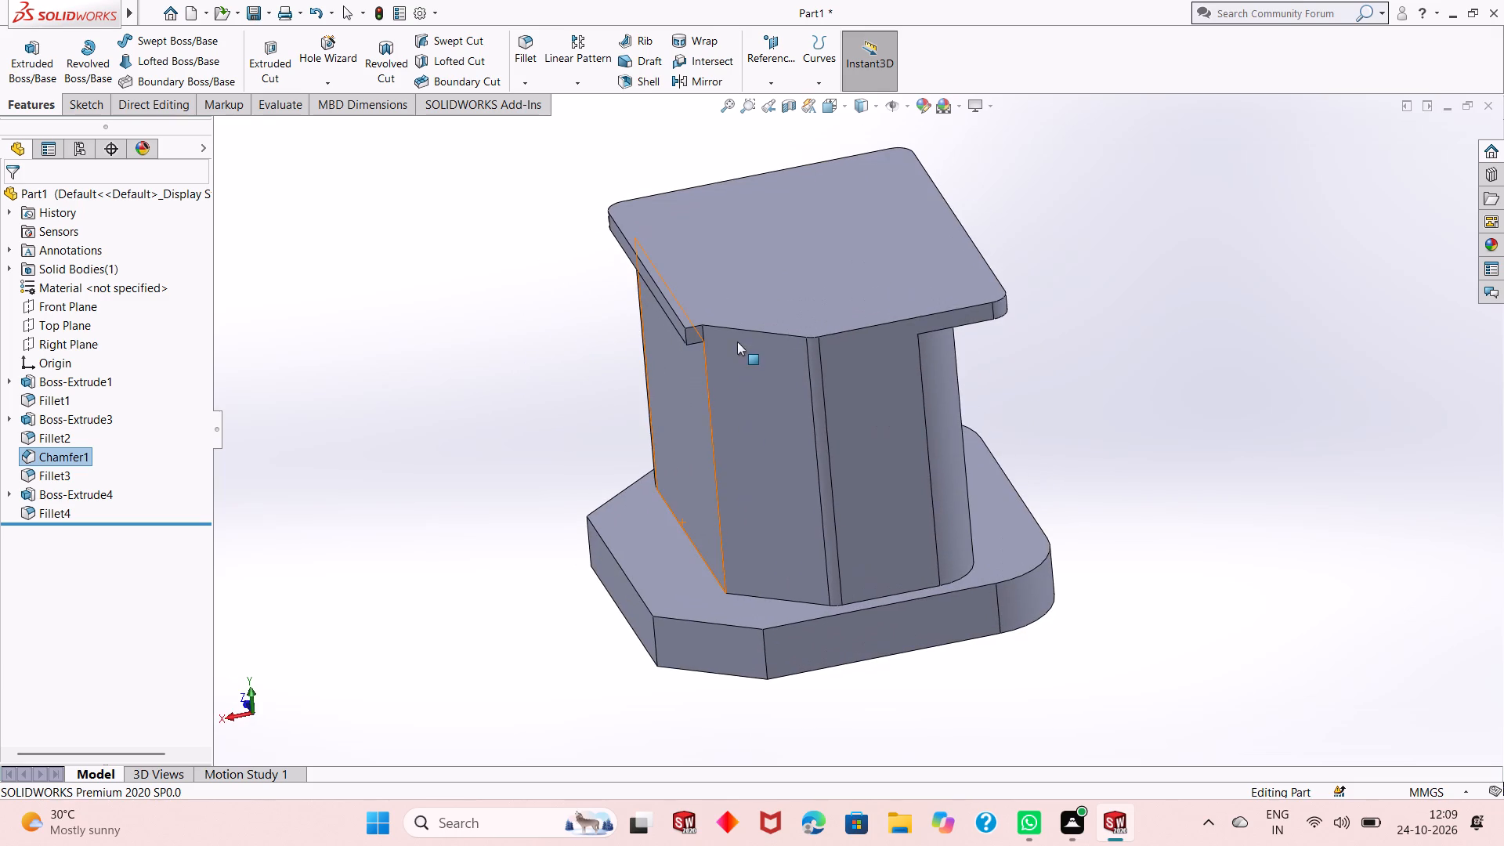
pyautogui.moveTo(737, 342); pyautogui.dragTo(734, 450, button='middle')
pyautogui.scroll(-2, 732, 415)
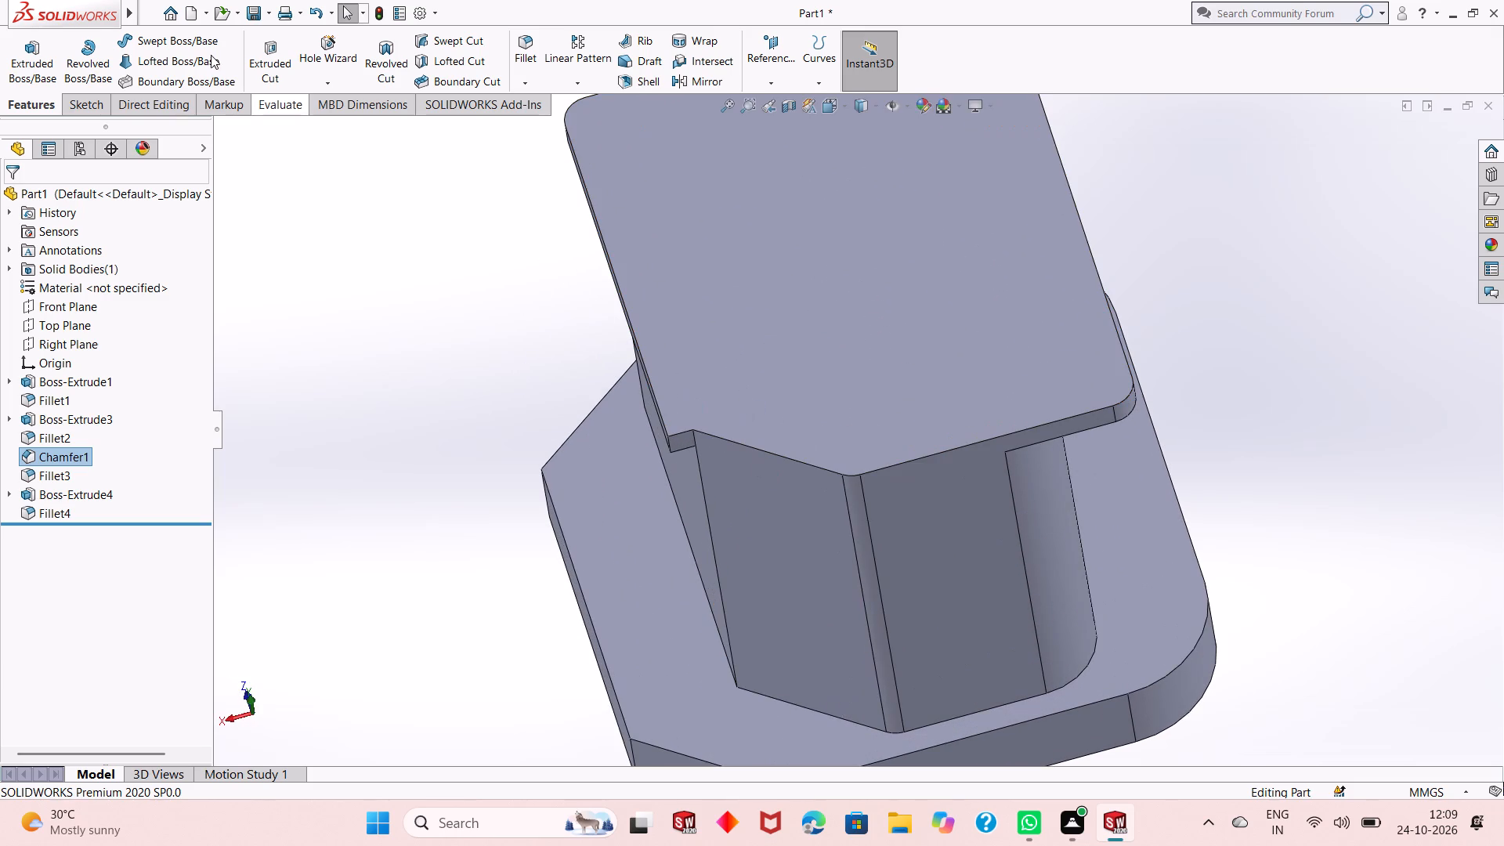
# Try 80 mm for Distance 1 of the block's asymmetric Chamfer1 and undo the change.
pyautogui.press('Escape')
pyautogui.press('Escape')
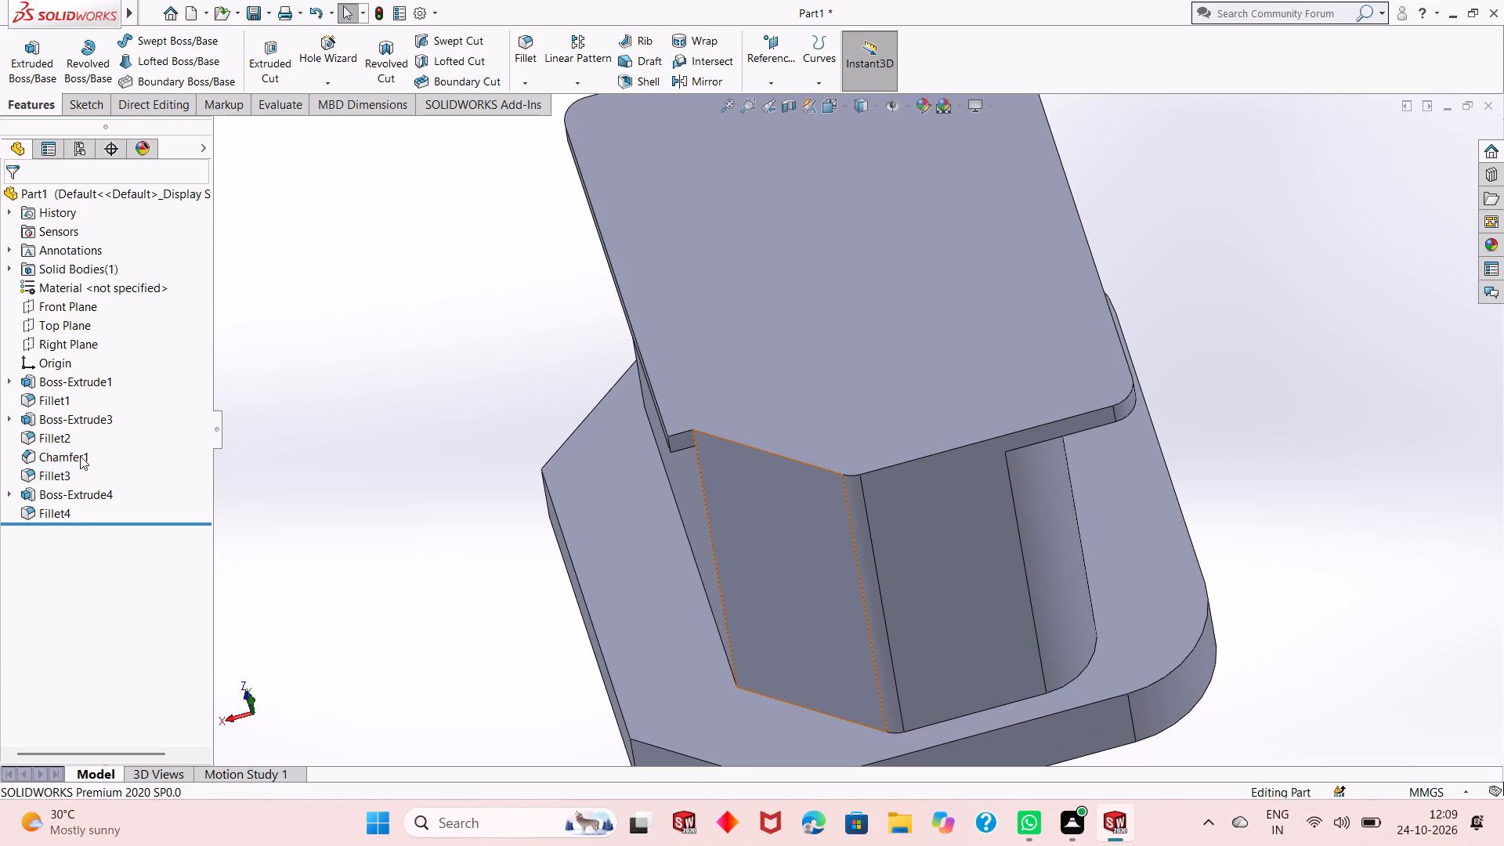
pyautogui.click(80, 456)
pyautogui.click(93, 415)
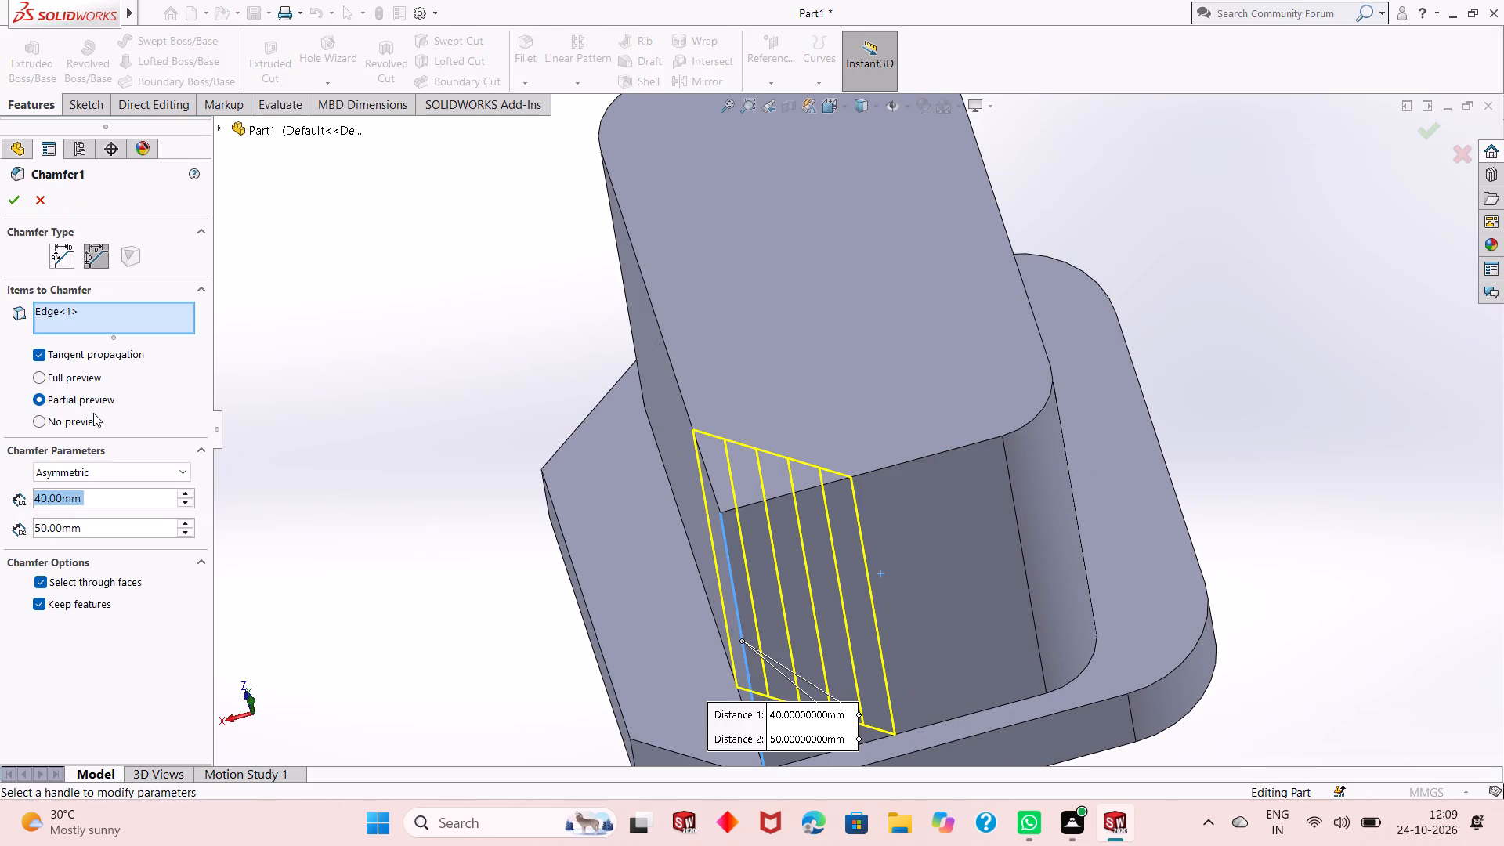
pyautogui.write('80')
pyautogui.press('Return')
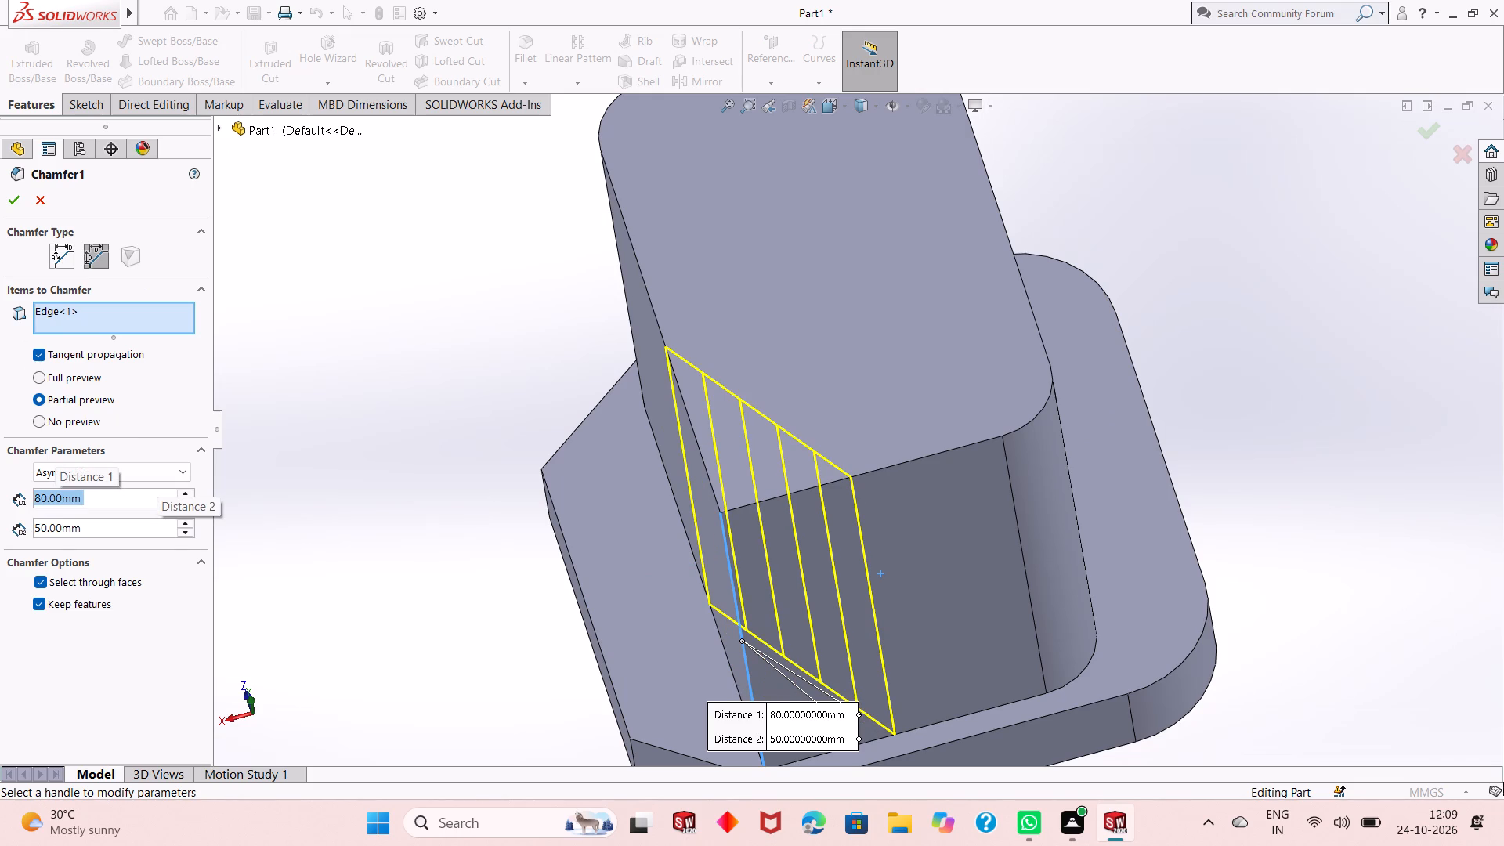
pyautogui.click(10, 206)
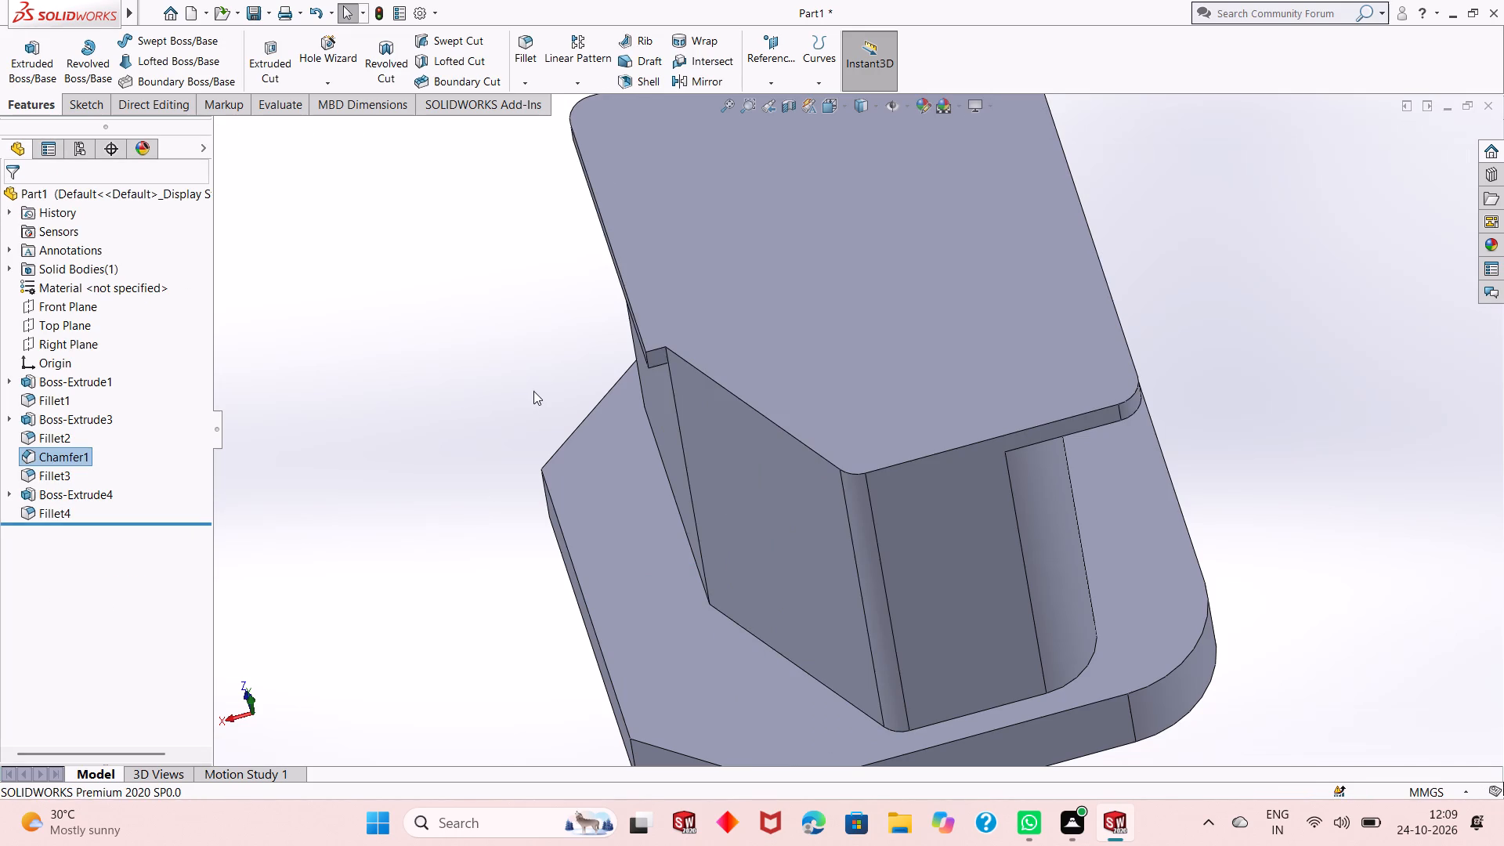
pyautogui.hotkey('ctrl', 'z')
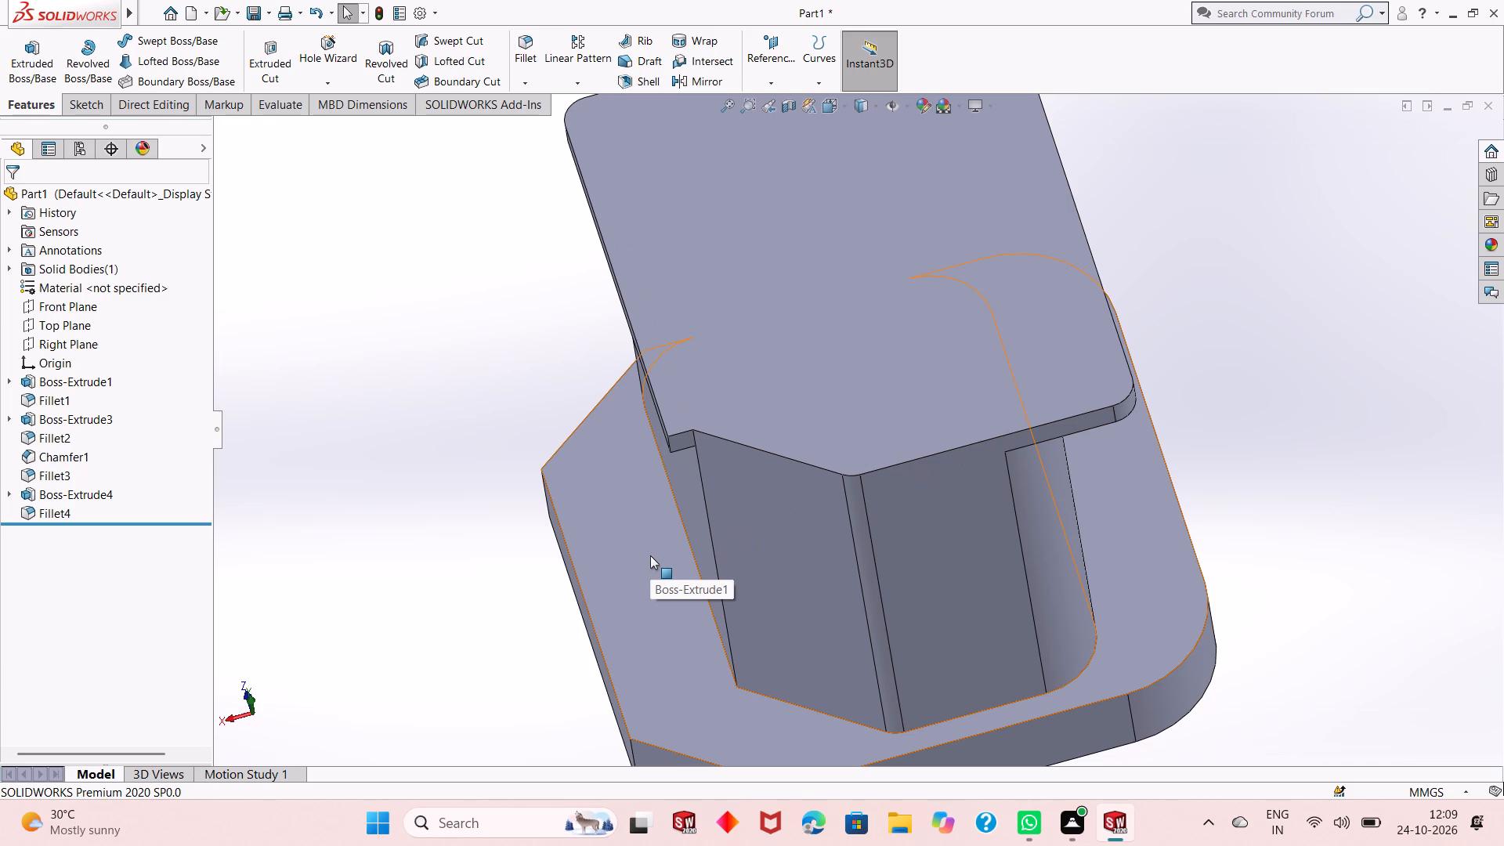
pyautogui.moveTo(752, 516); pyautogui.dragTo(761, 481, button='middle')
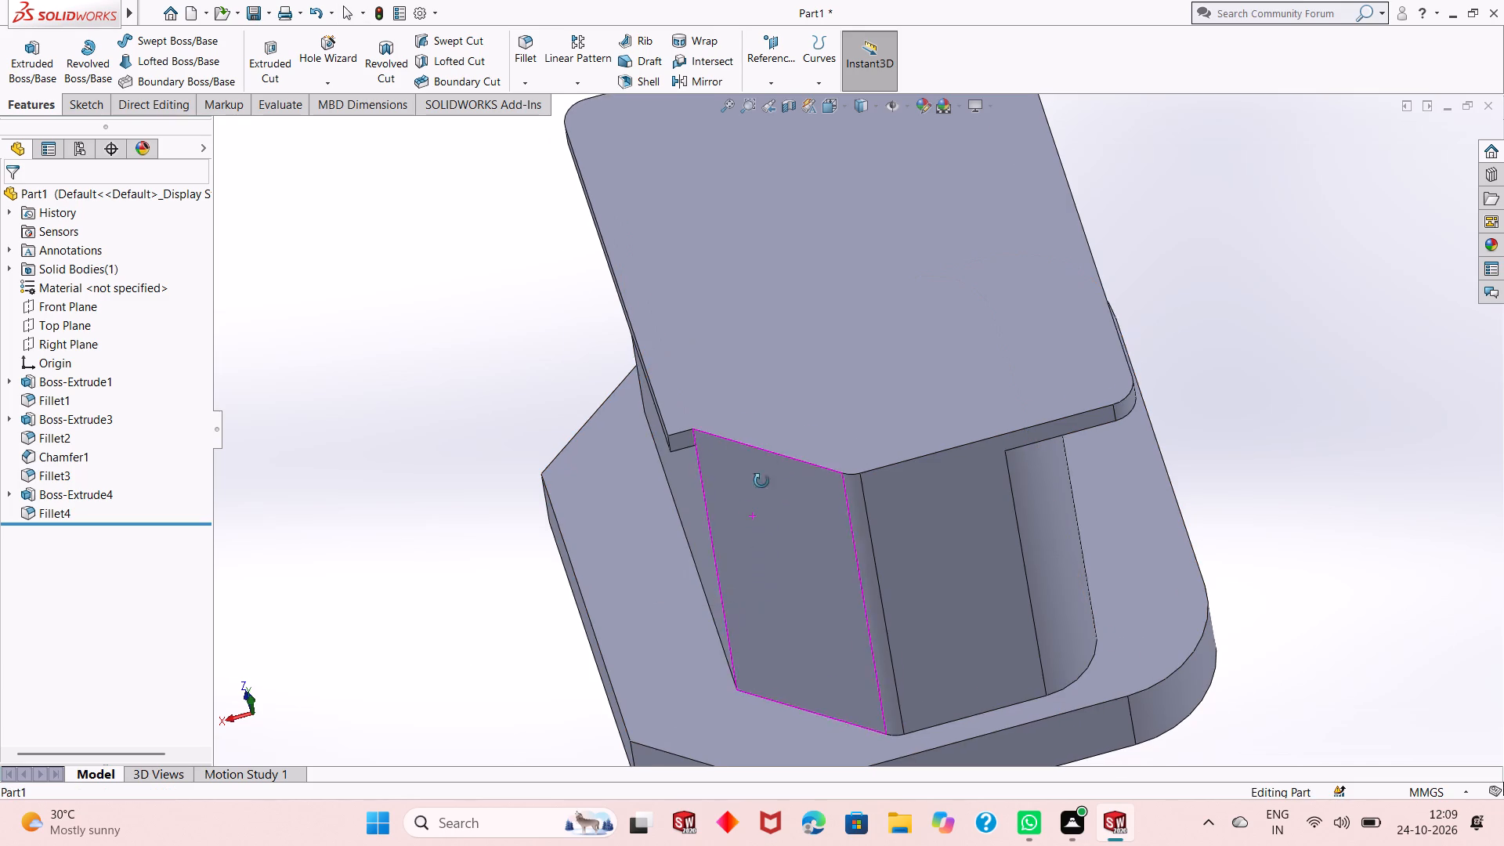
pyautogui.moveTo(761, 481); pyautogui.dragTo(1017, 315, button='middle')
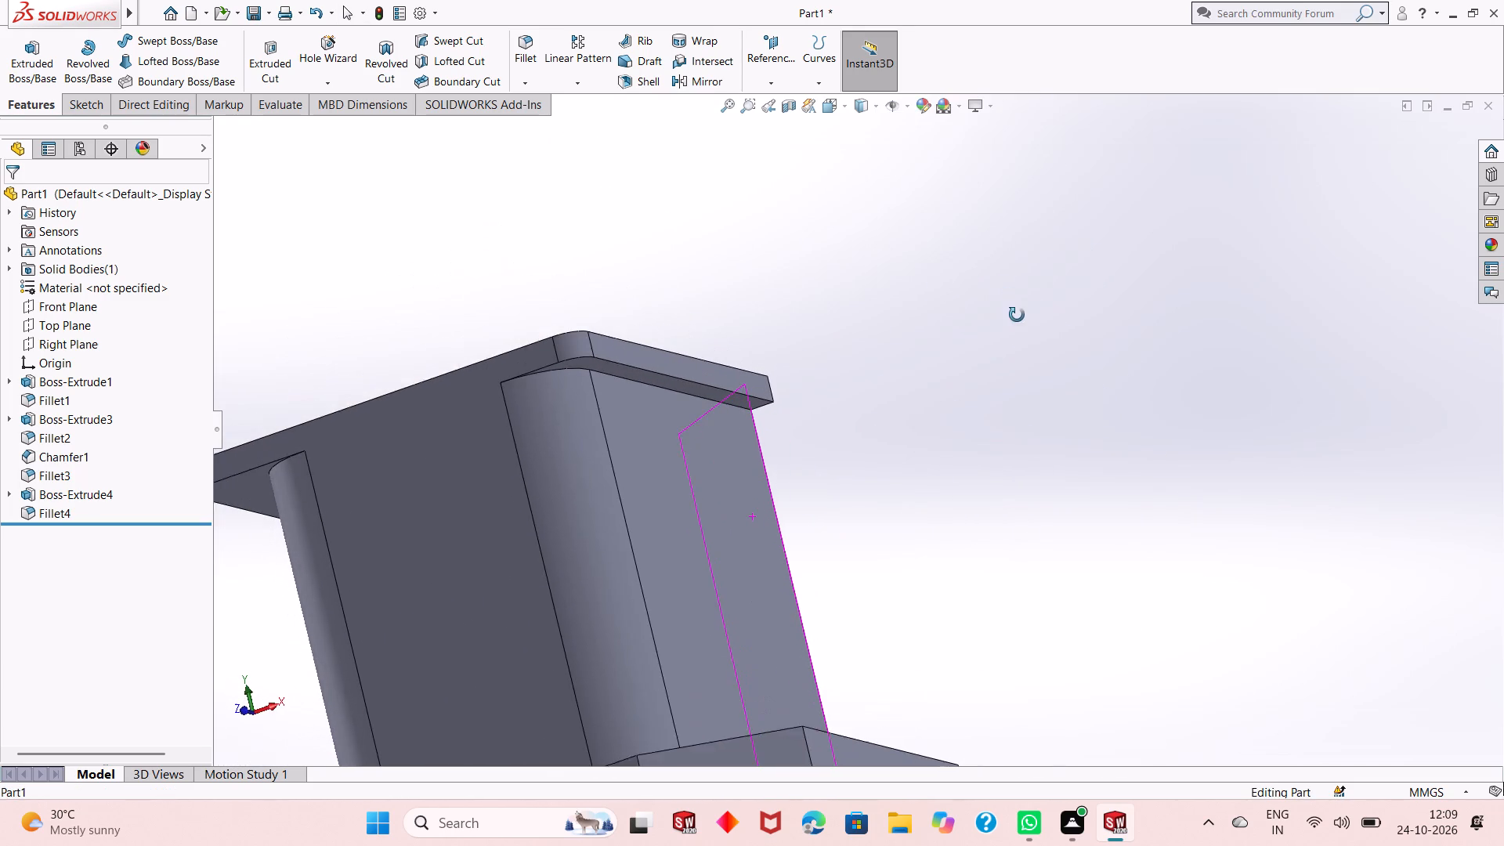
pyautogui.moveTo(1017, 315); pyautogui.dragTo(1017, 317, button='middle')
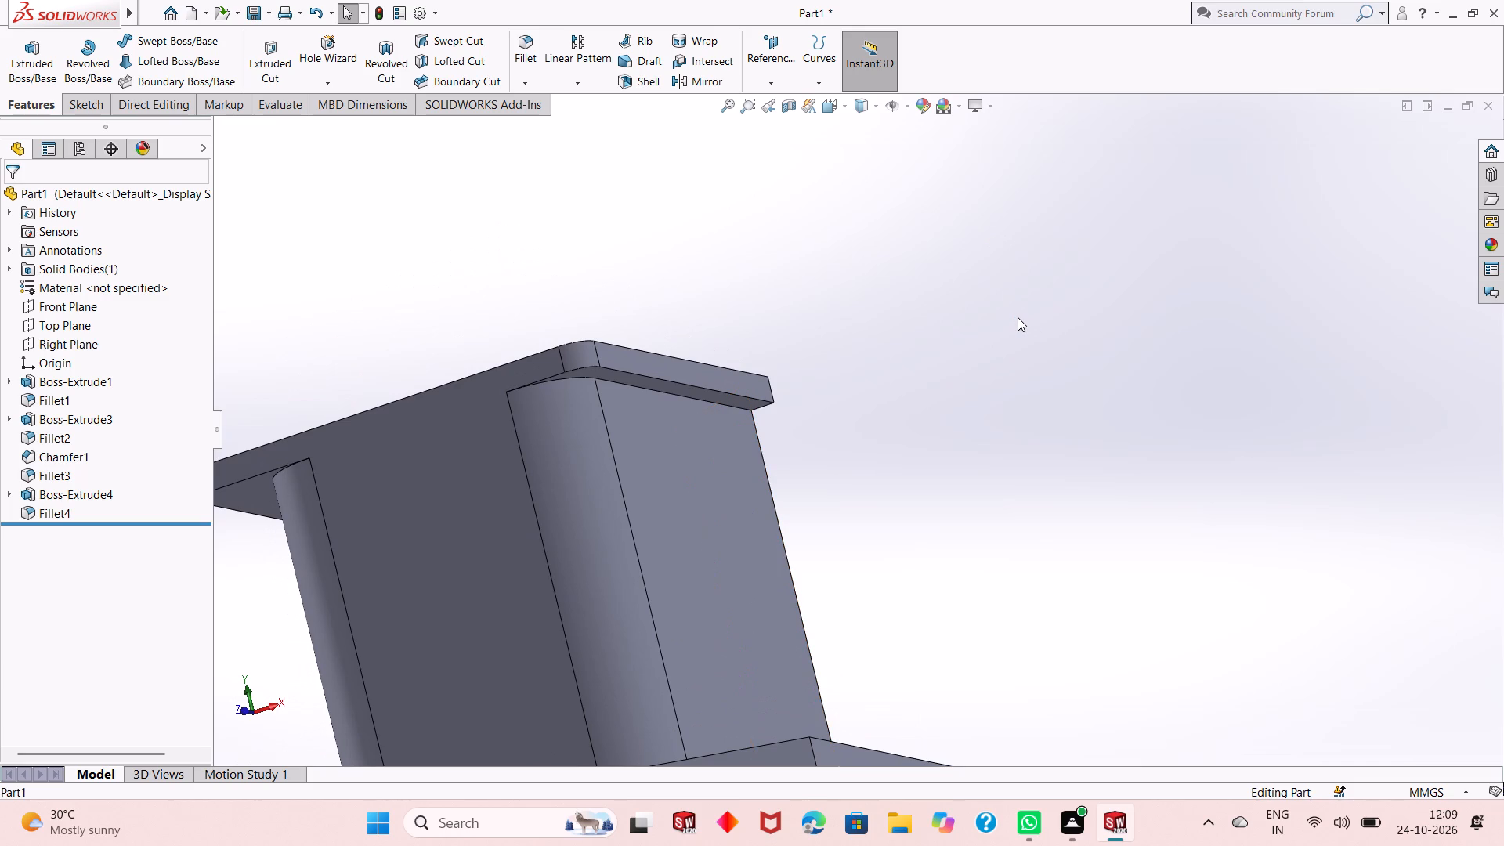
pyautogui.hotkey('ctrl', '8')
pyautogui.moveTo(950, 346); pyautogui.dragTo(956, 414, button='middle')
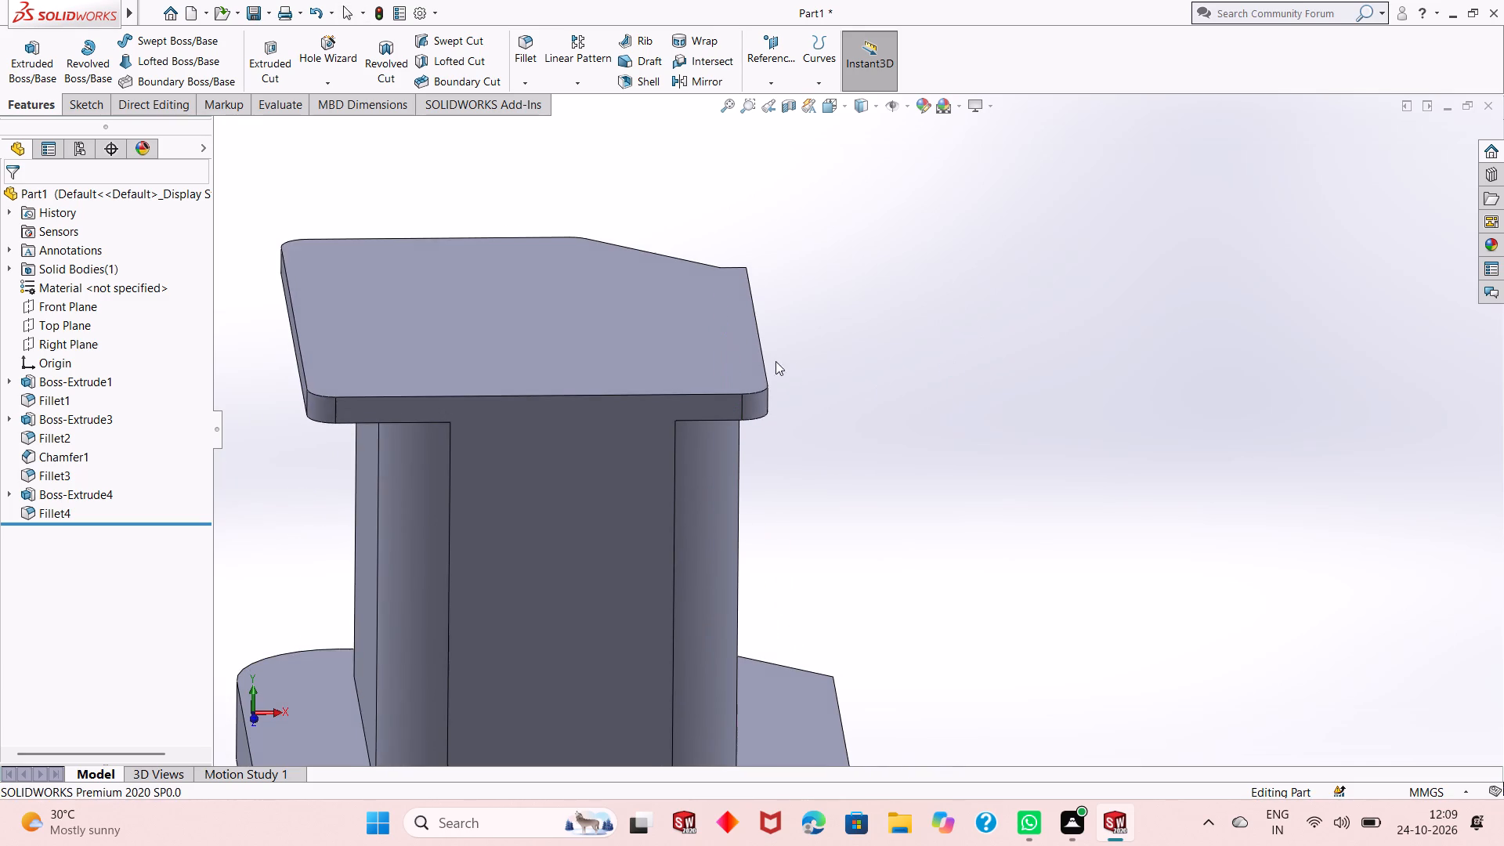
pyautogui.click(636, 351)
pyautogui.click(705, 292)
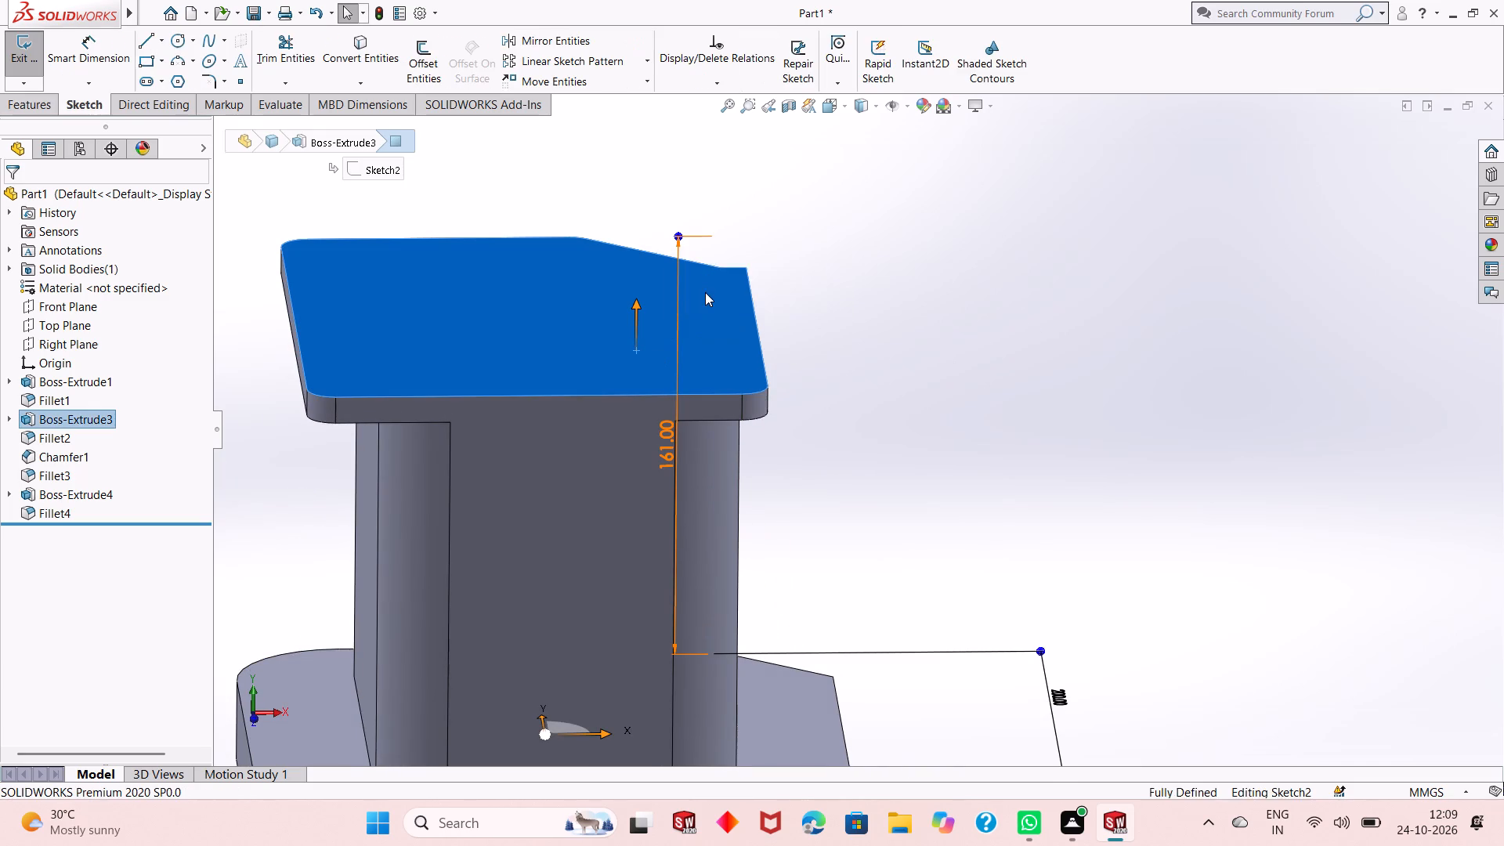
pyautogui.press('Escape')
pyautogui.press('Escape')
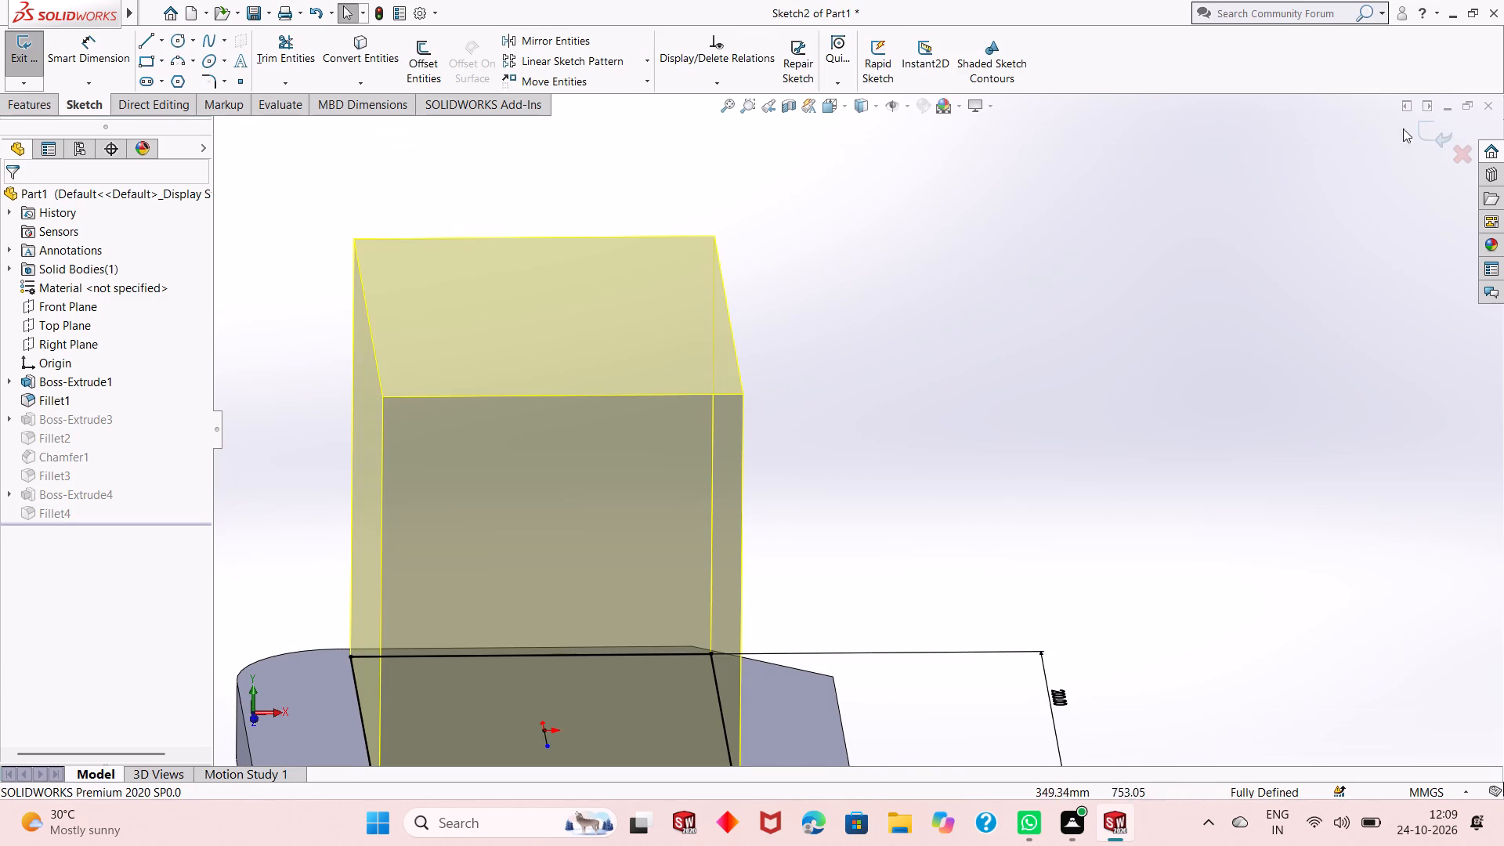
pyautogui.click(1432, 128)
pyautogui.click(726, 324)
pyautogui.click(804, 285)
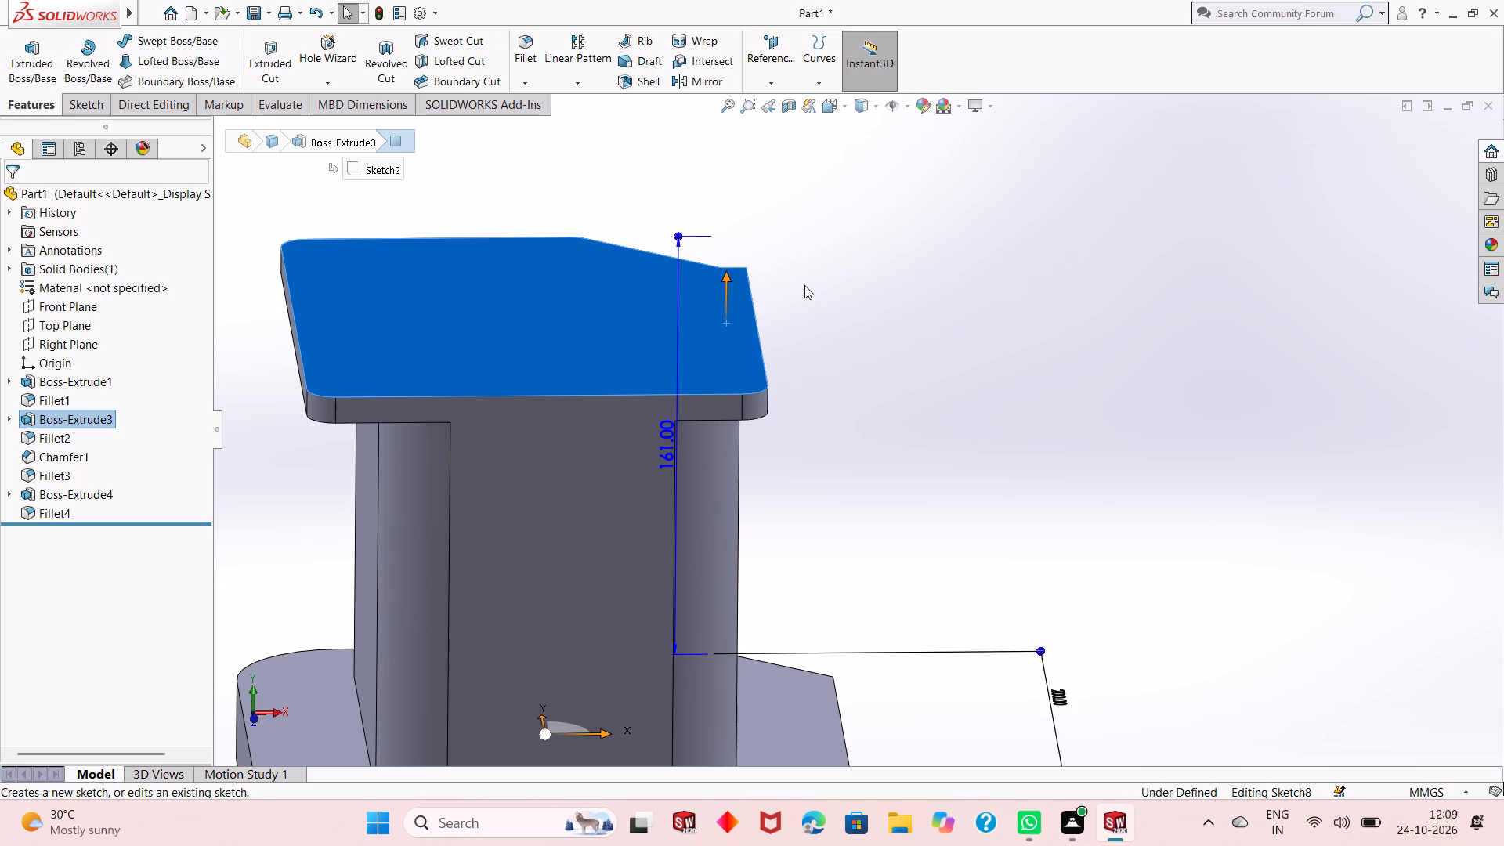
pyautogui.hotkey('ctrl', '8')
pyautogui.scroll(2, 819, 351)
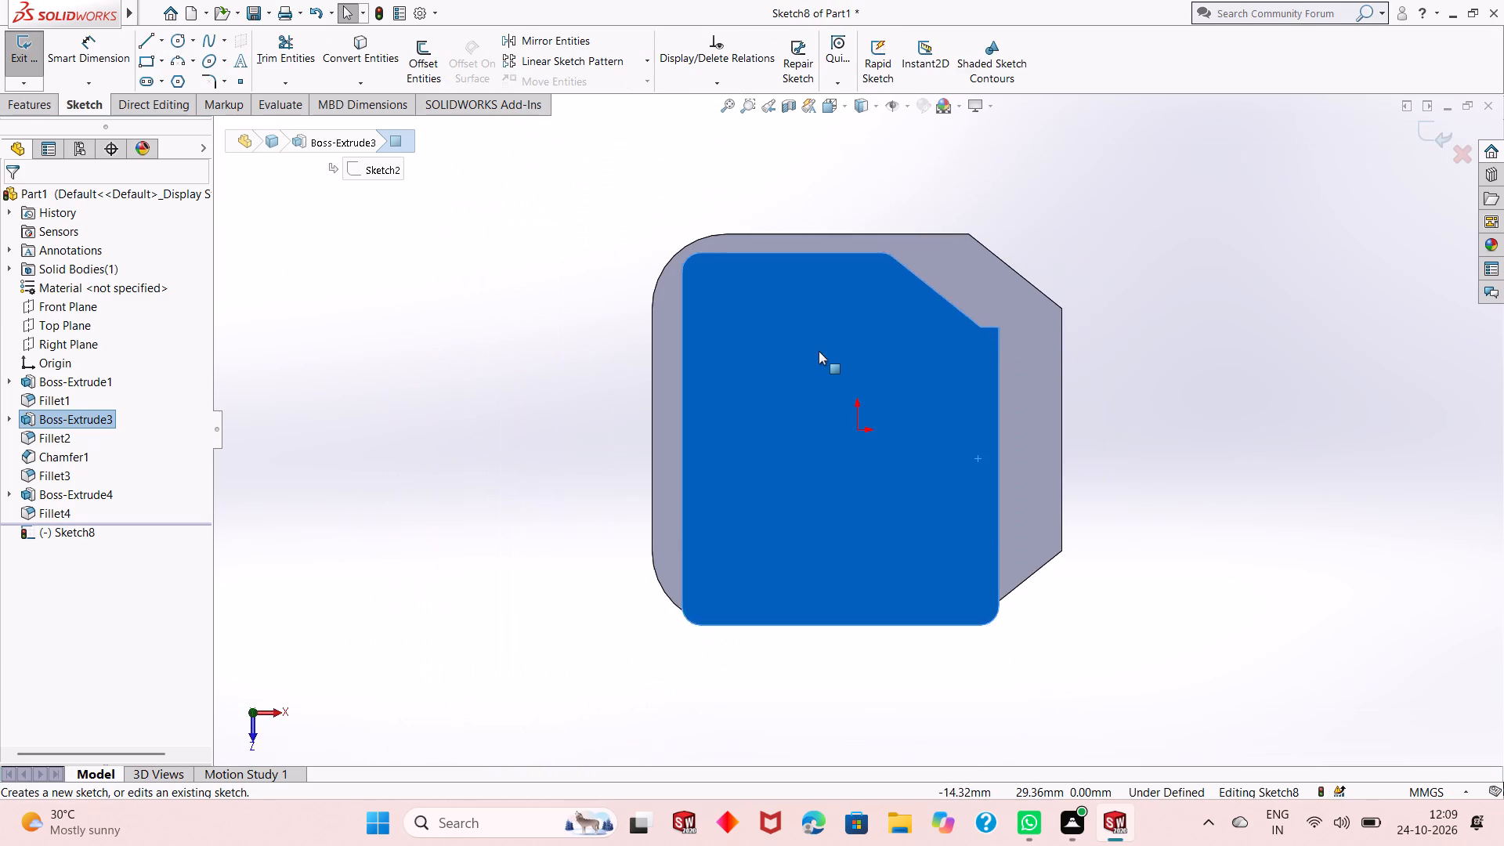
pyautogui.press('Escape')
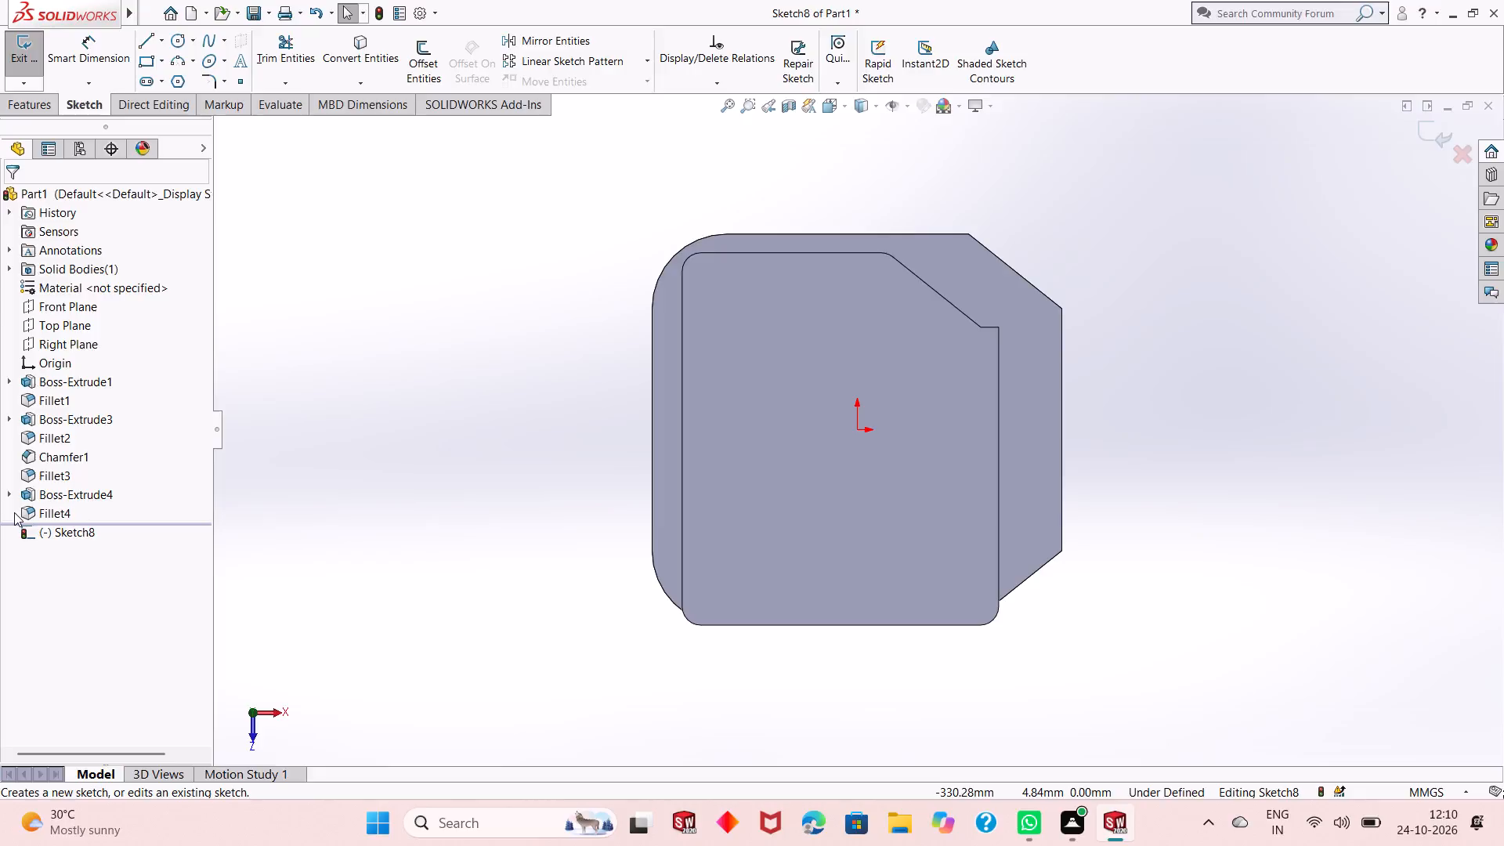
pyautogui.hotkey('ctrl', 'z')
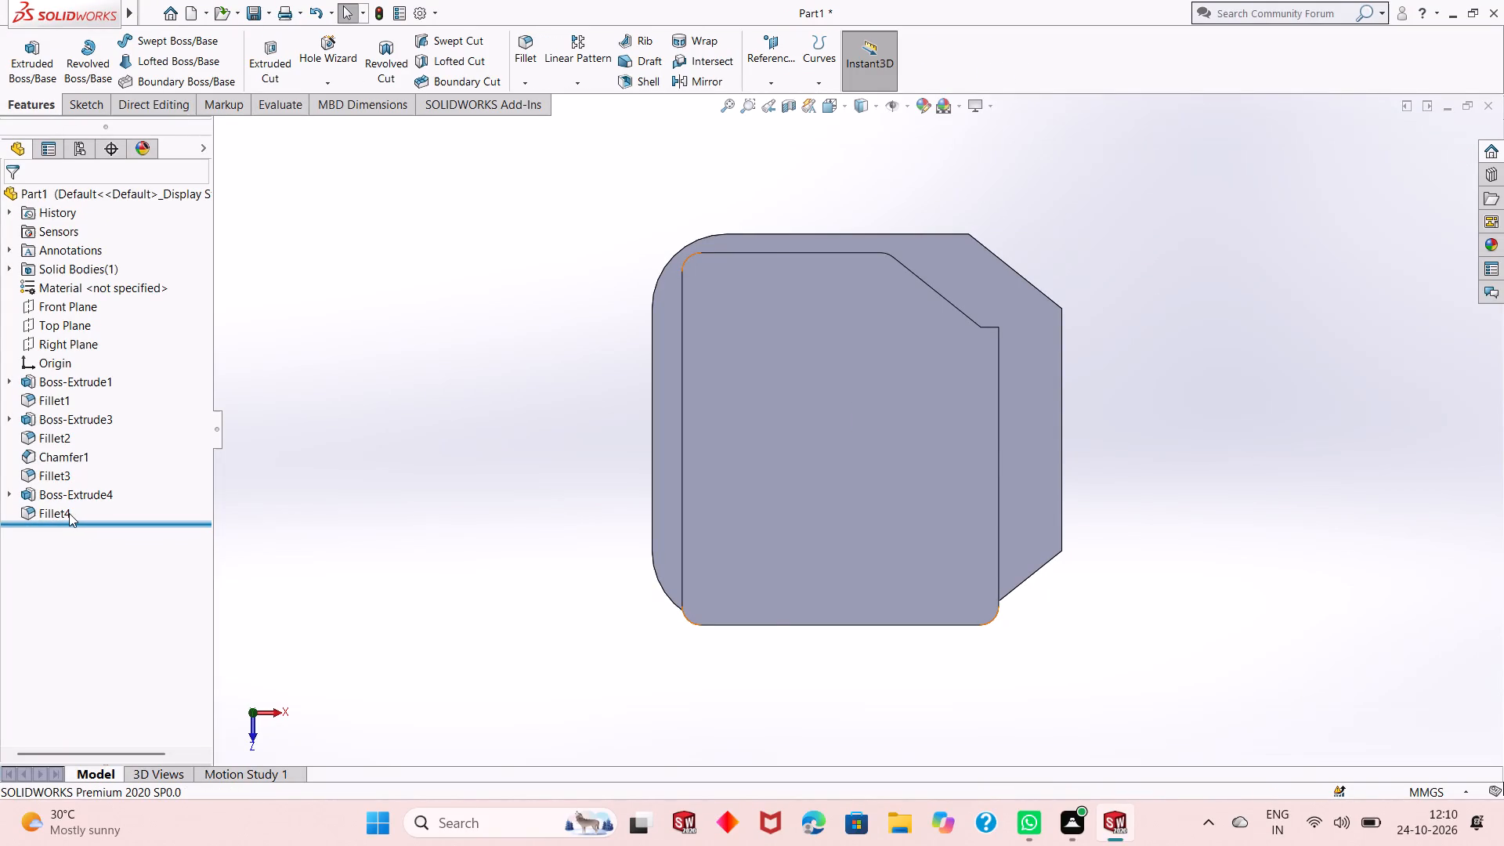
# Edit the top plate's Boss-Extrude4 sketch, setting its overall width to 180 mm, and rebuild the part.
pyautogui.click(72, 497)
pyautogui.click(106, 447)
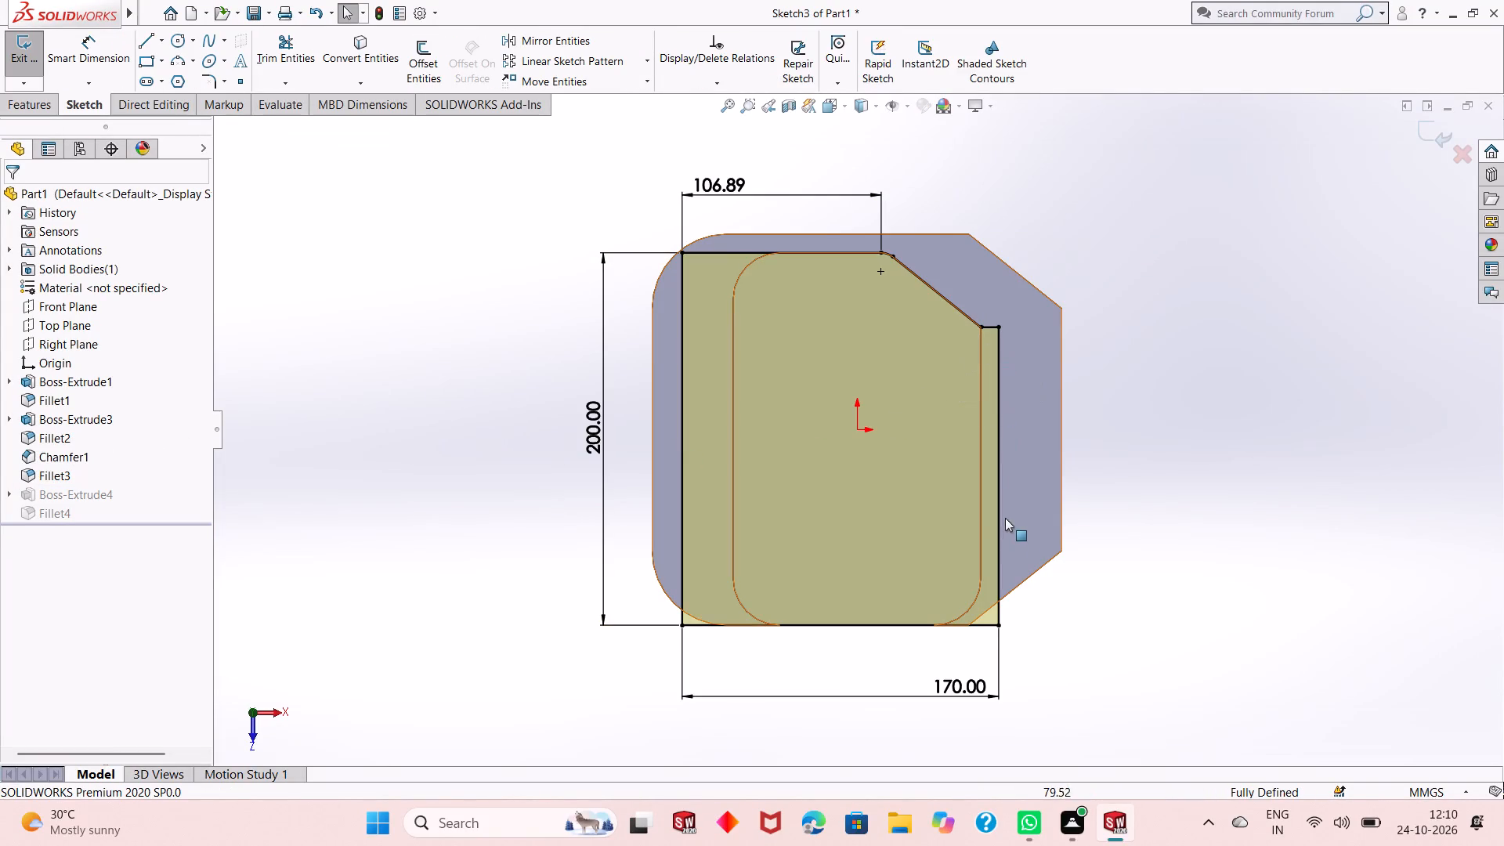
pyautogui.scroll(1, 1000, 530)
pyautogui.scroll(-1, 987, 468)
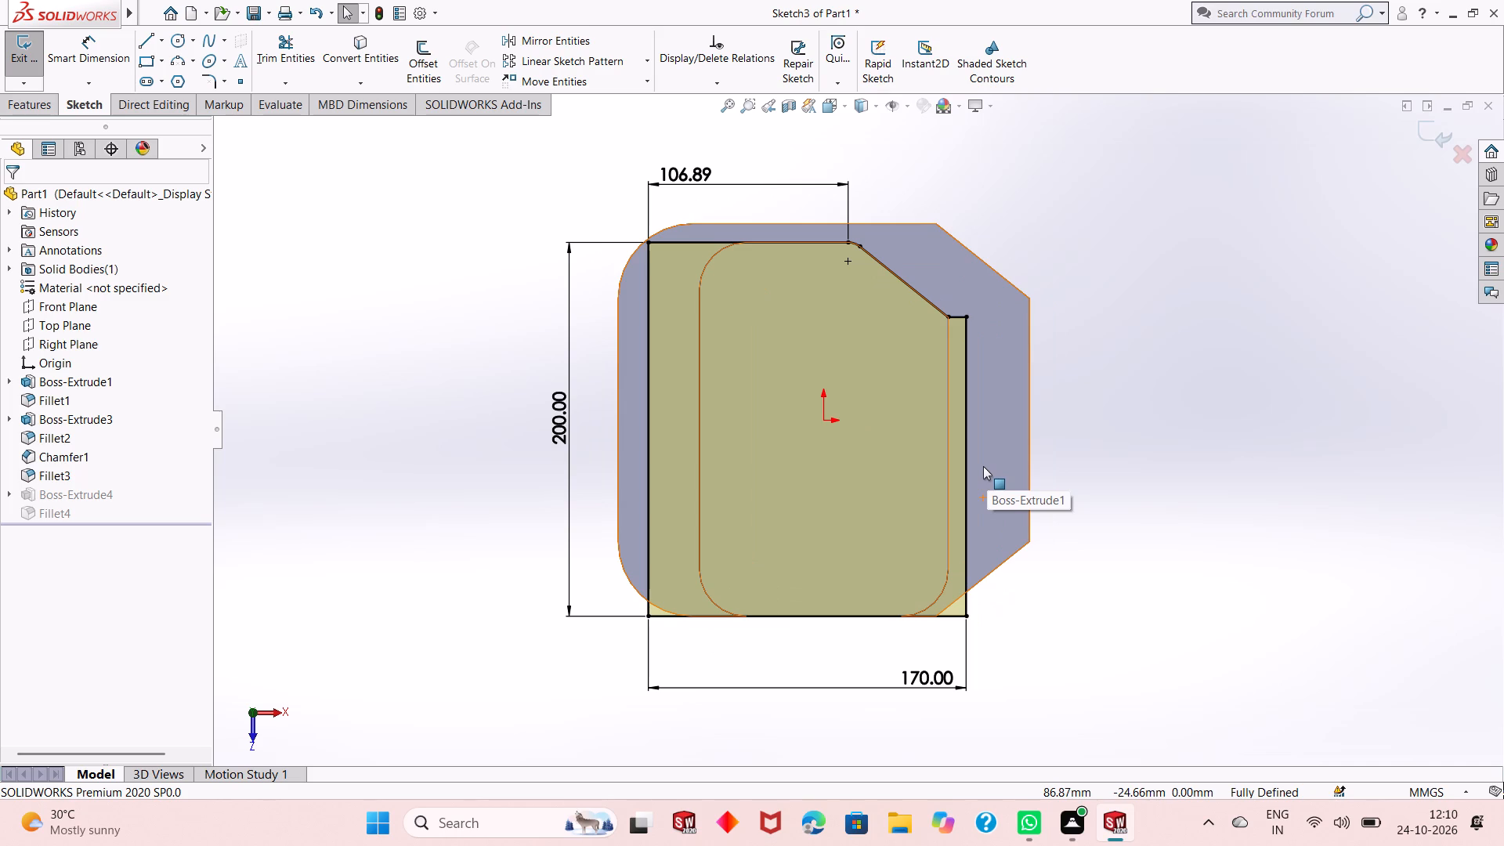
pyautogui.doubleClick(916, 666)
pyautogui.write('180')
pyautogui.press('Return')
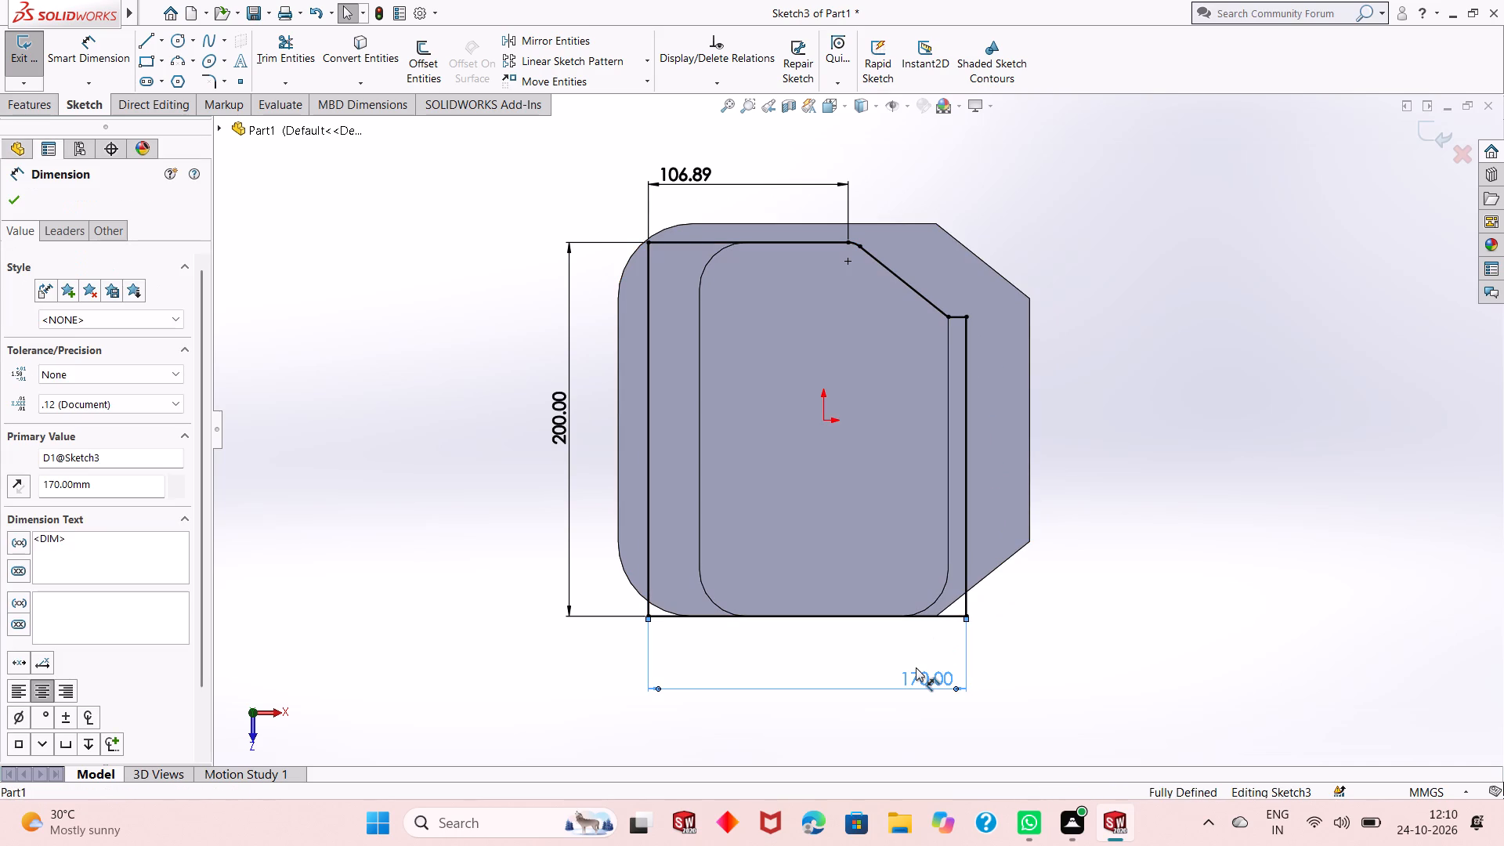
pyautogui.doubleClick(916, 683)
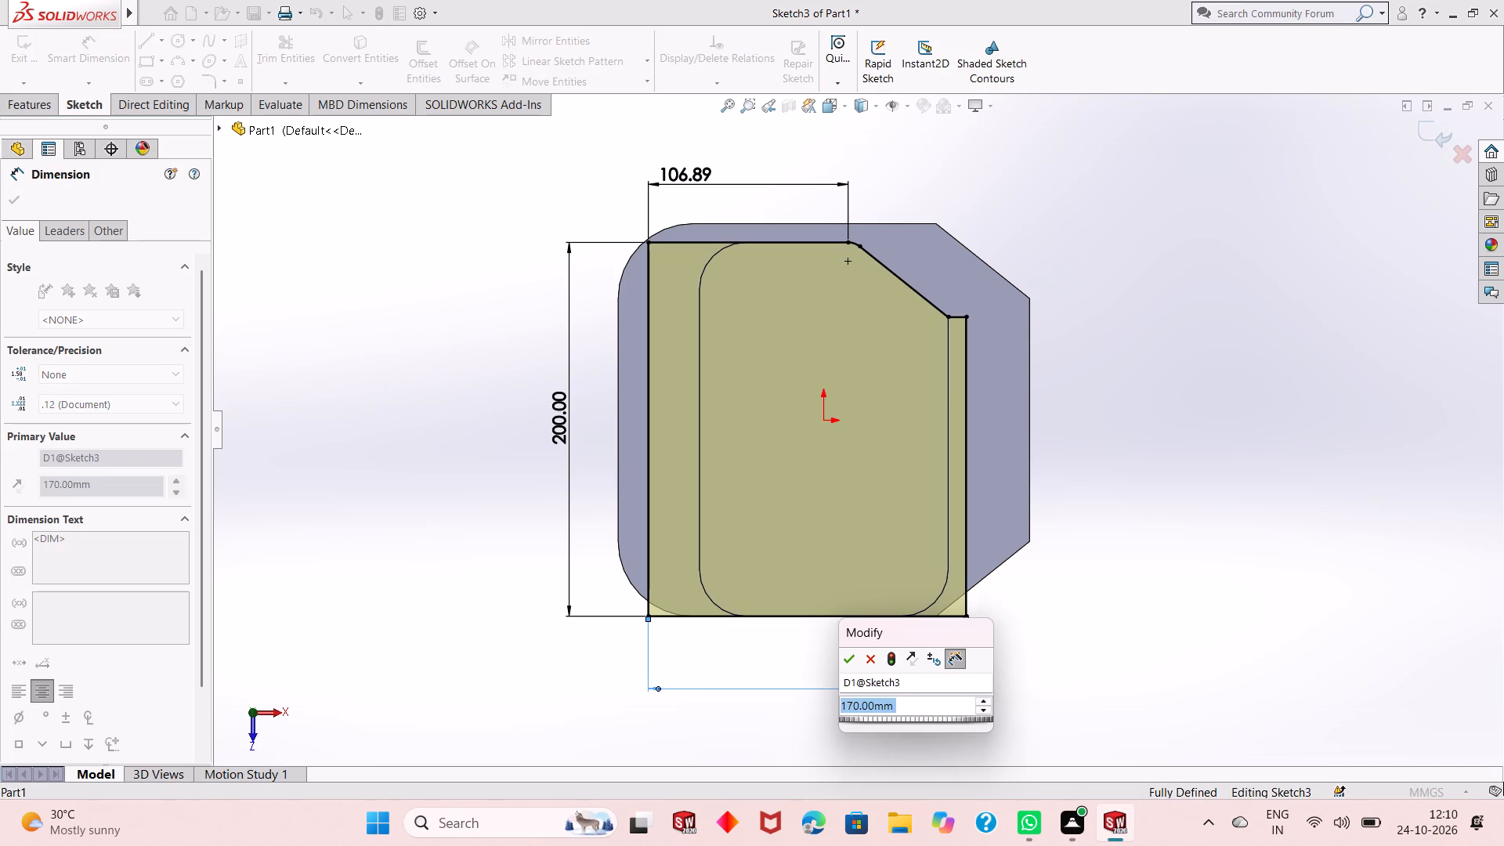
pyautogui.write('180')
pyautogui.press('Return')
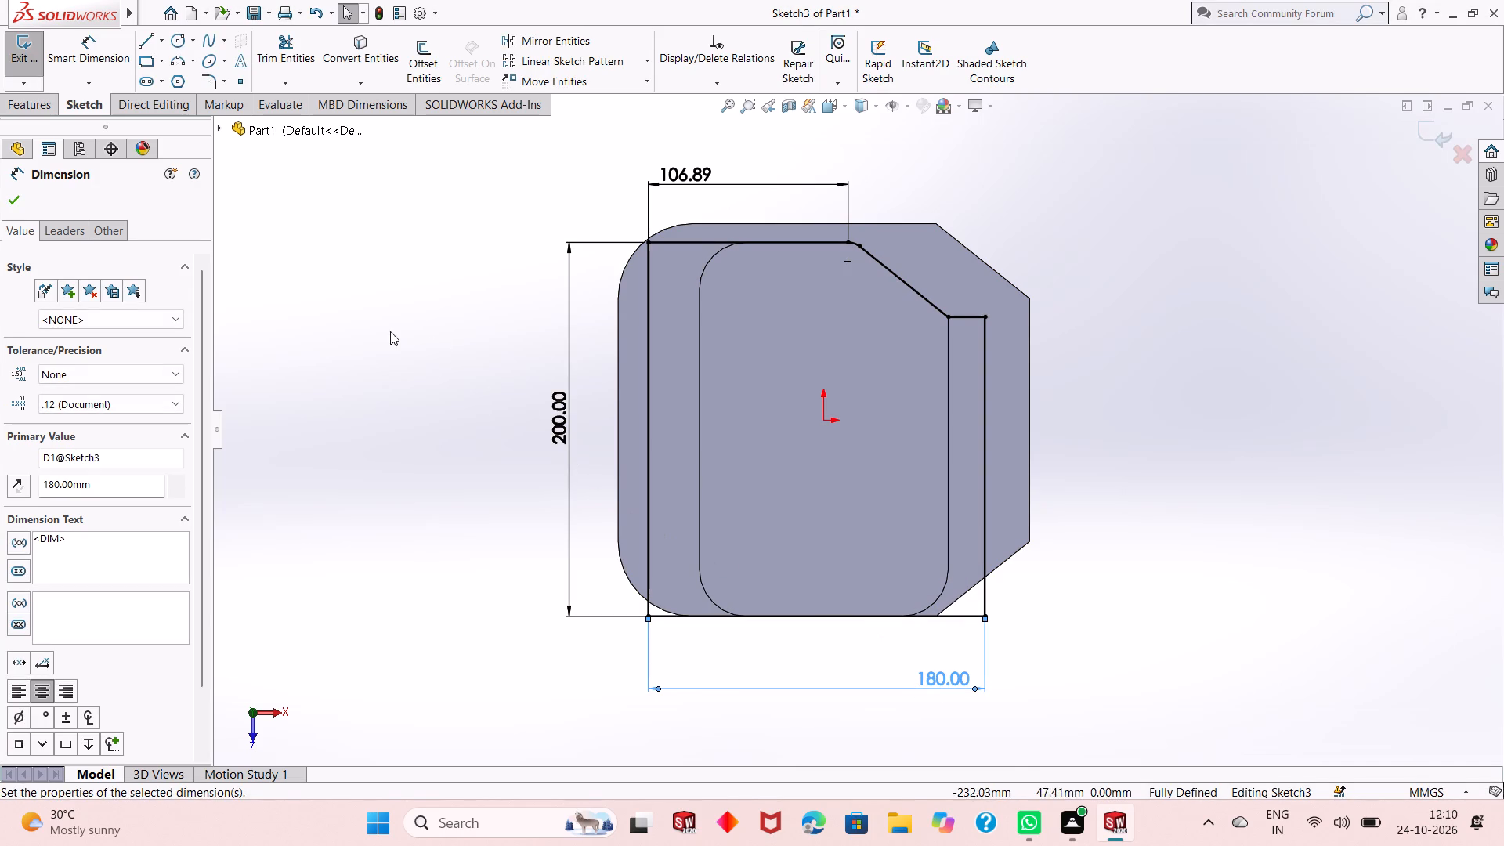
pyautogui.click(9, 201)
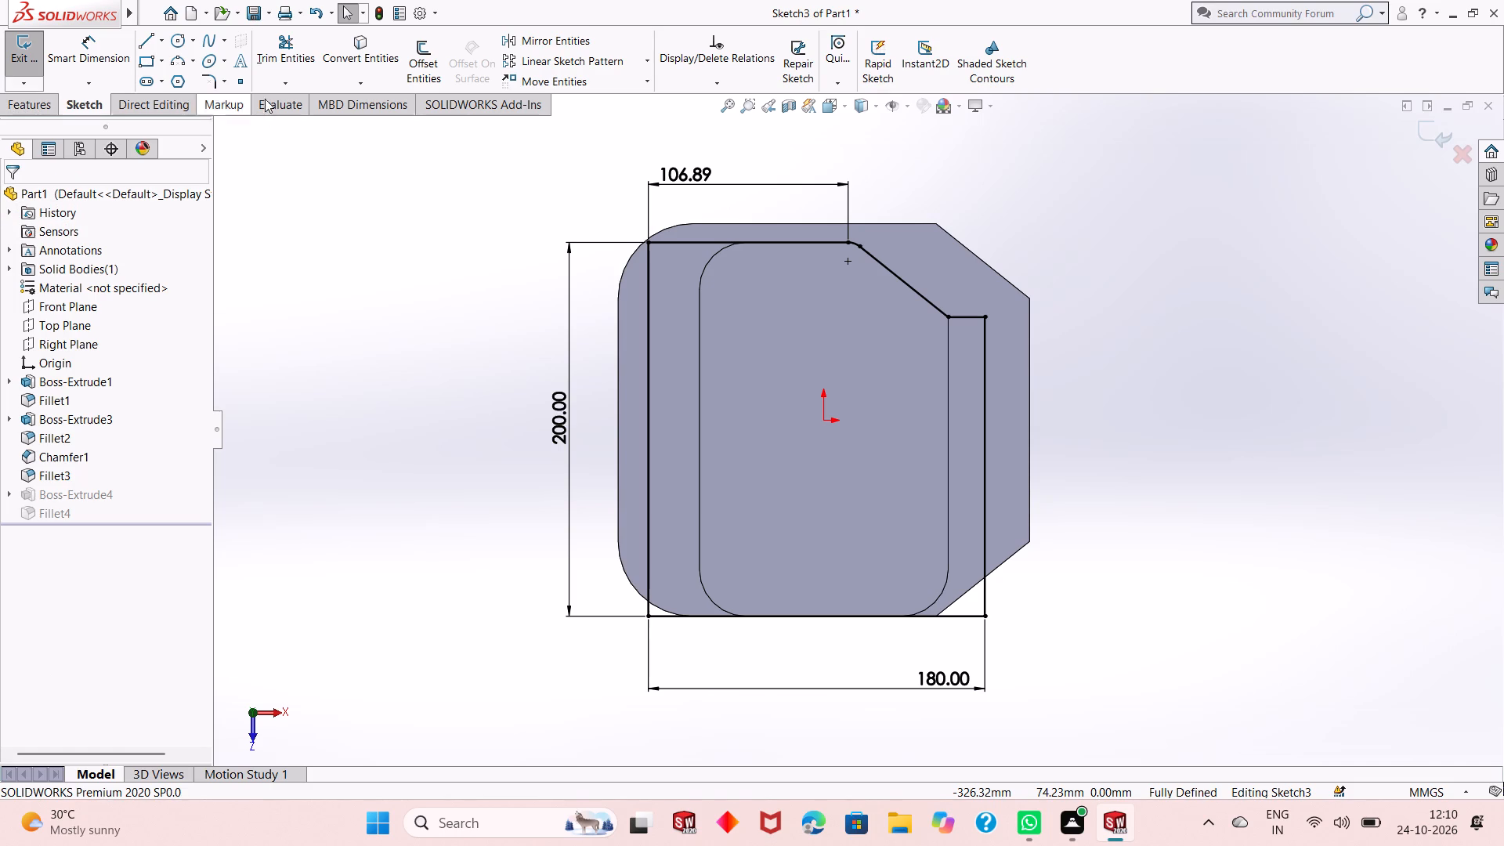
pyautogui.click(1436, 135)
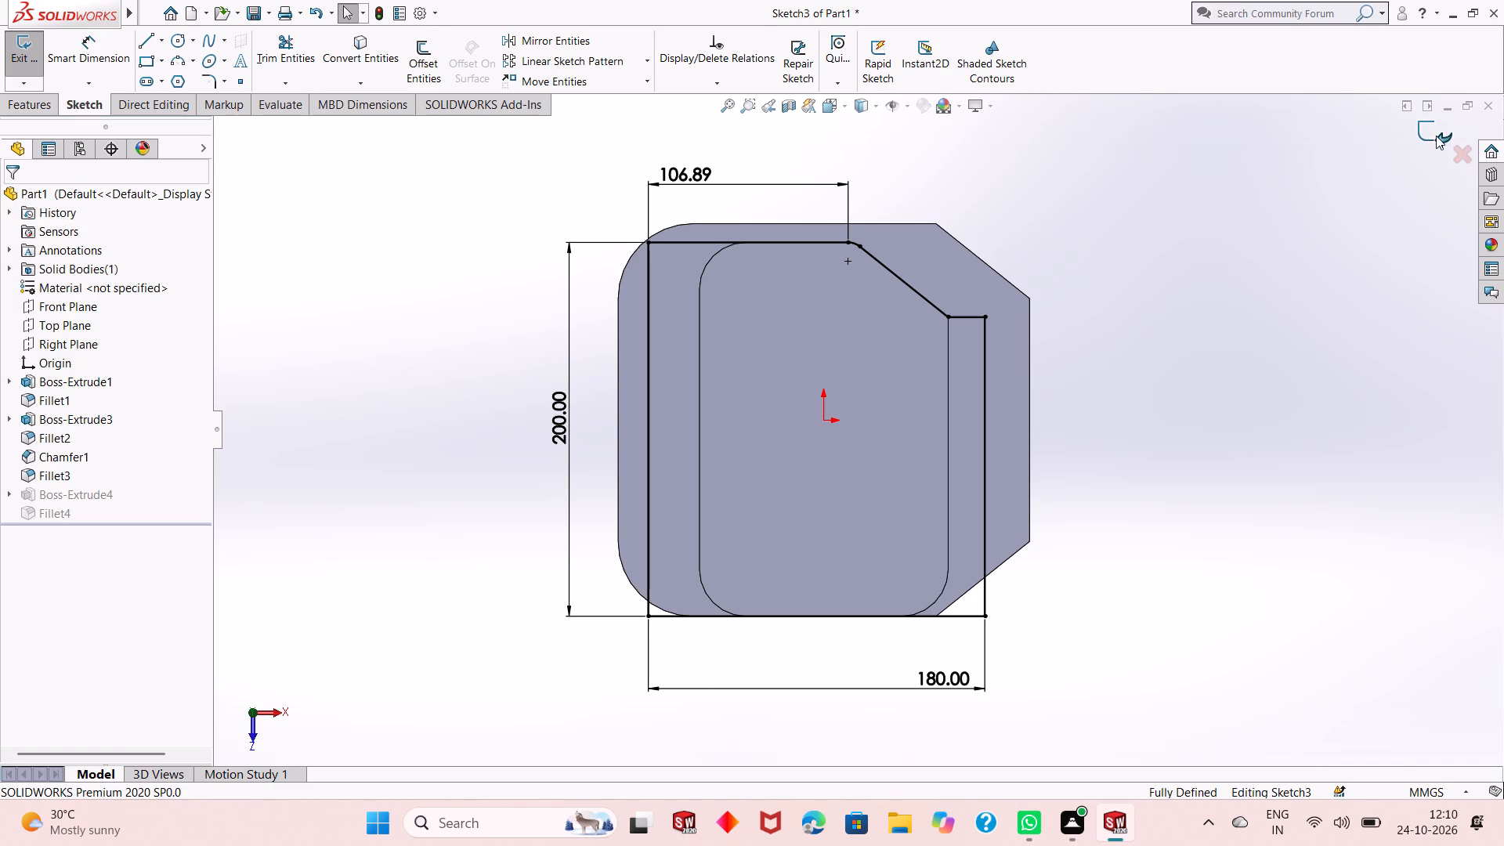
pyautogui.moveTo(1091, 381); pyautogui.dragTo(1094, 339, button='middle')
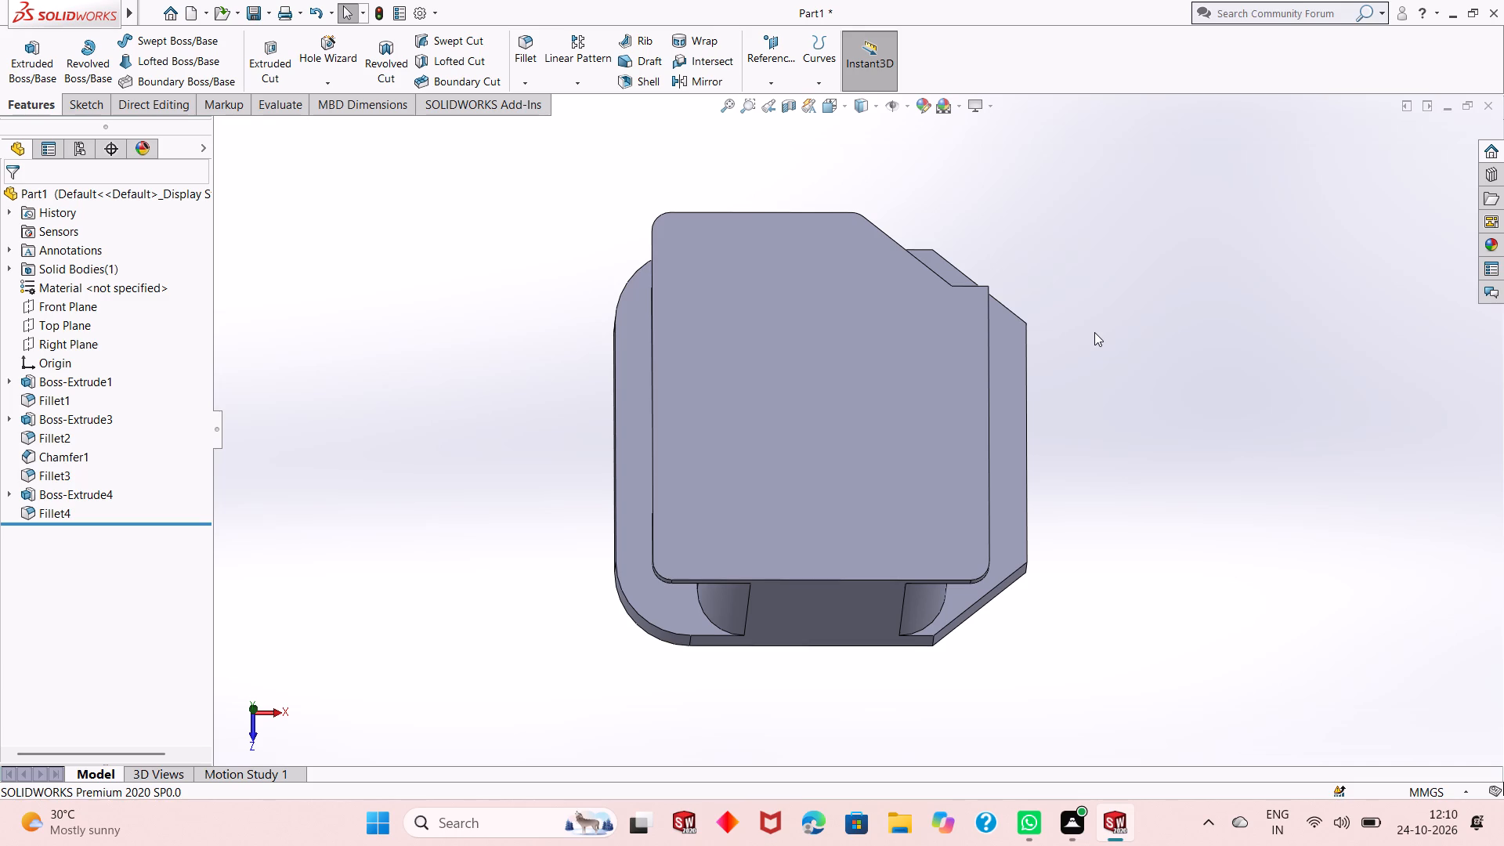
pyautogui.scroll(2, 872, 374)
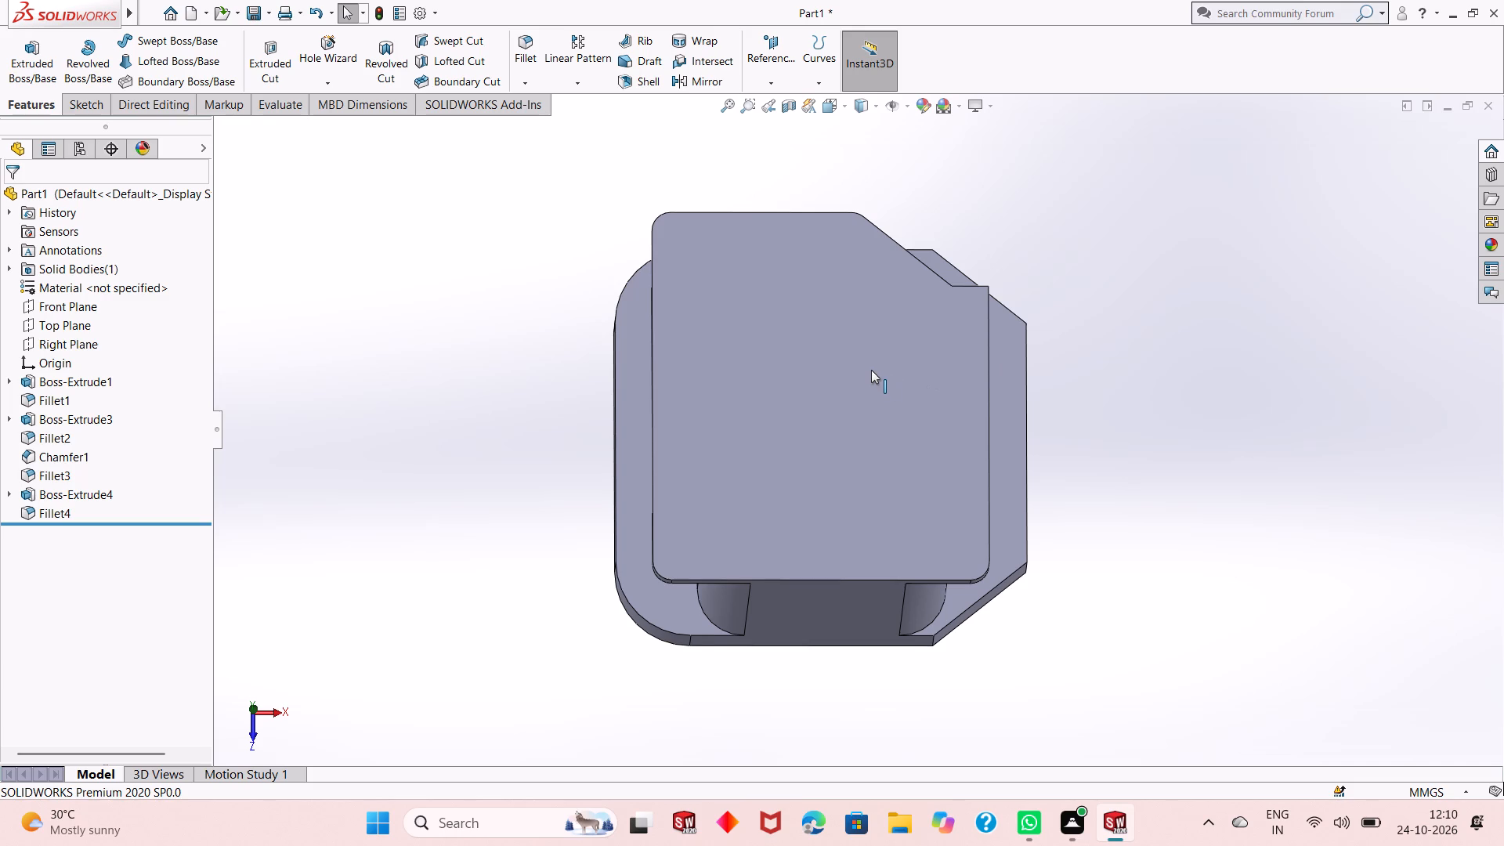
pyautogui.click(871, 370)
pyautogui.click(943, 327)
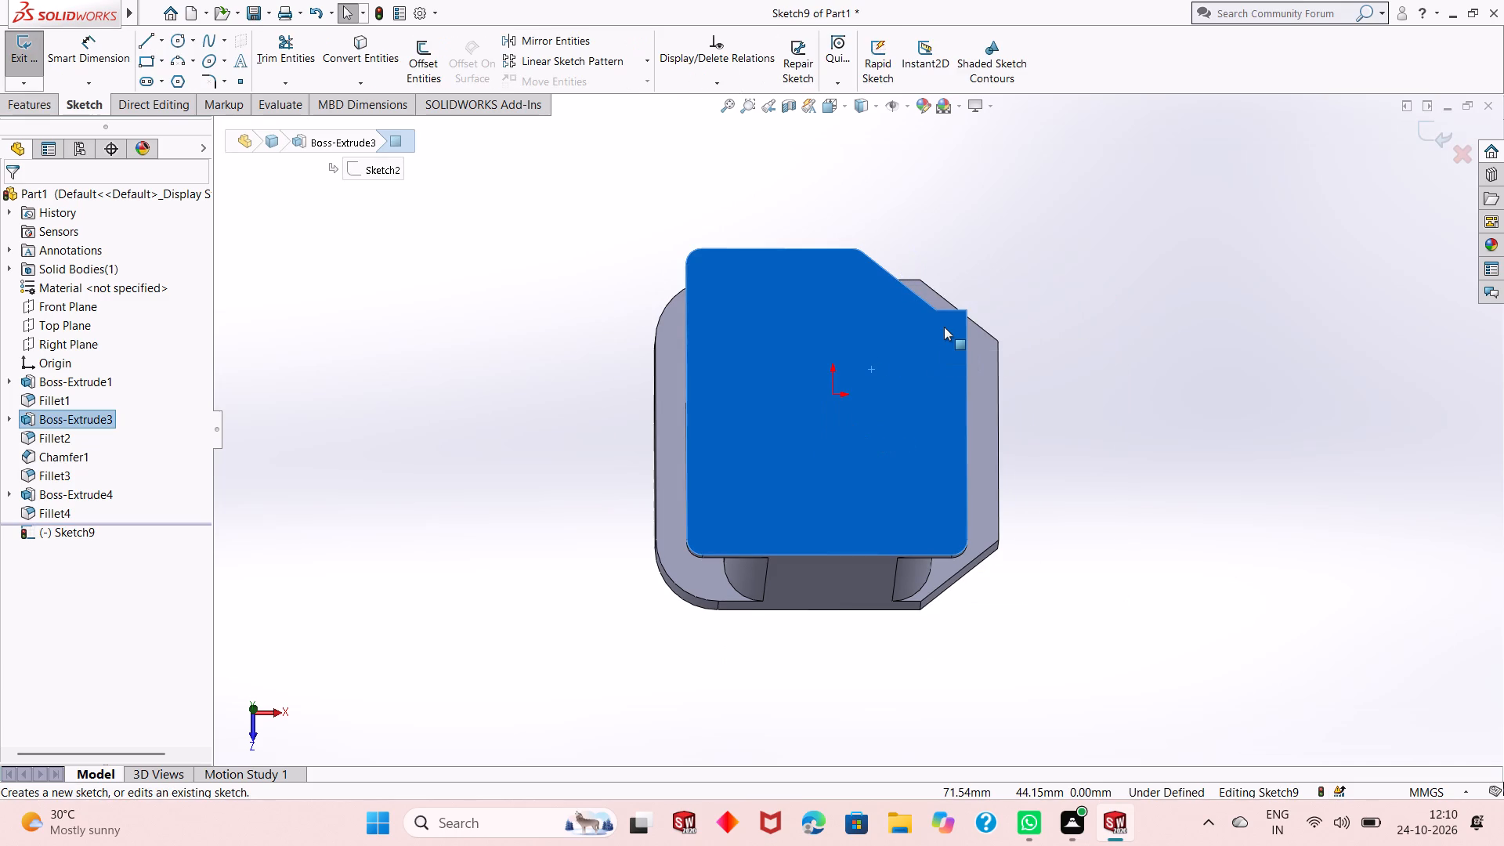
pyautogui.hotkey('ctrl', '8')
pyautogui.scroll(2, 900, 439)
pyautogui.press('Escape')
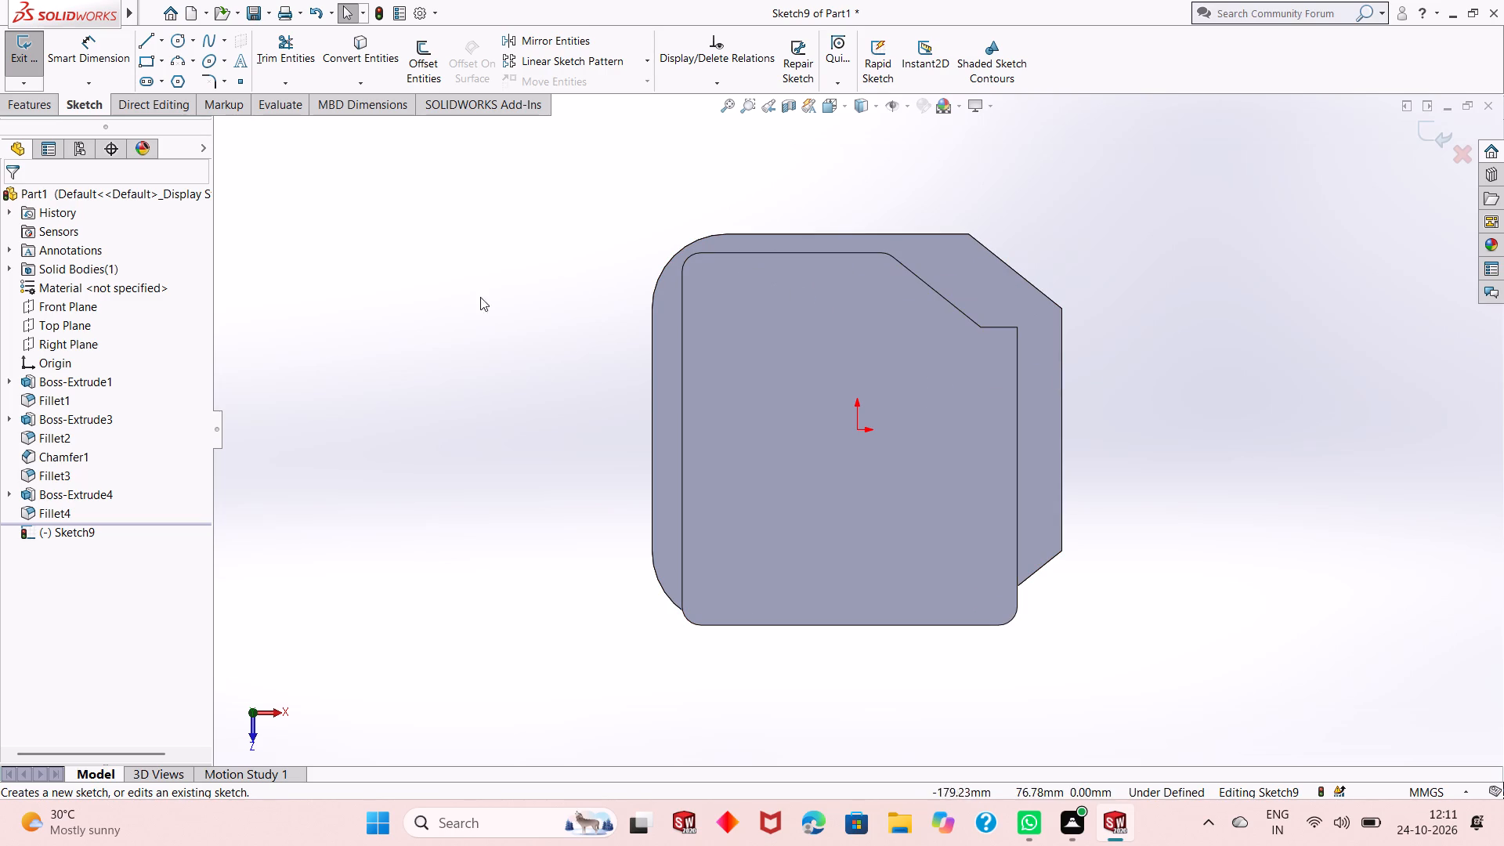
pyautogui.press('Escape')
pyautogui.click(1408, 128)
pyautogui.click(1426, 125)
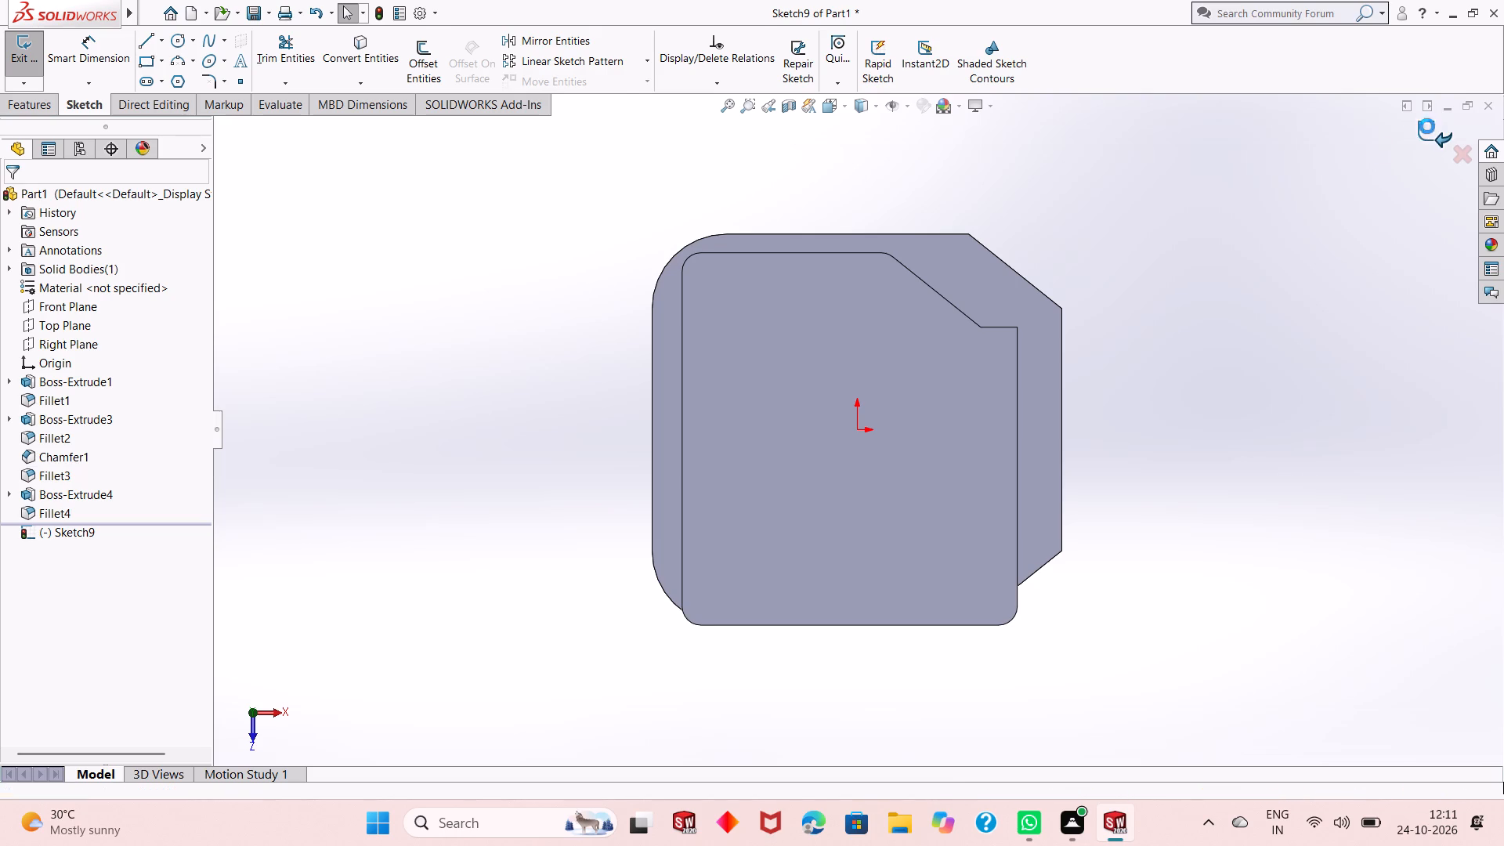
# Edit the block's asymmetric Chamfer1, setting Distance 1 to 50 mm and Distance 2 to 40 mm.
pyautogui.click(76, 458)
pyautogui.click(89, 412)
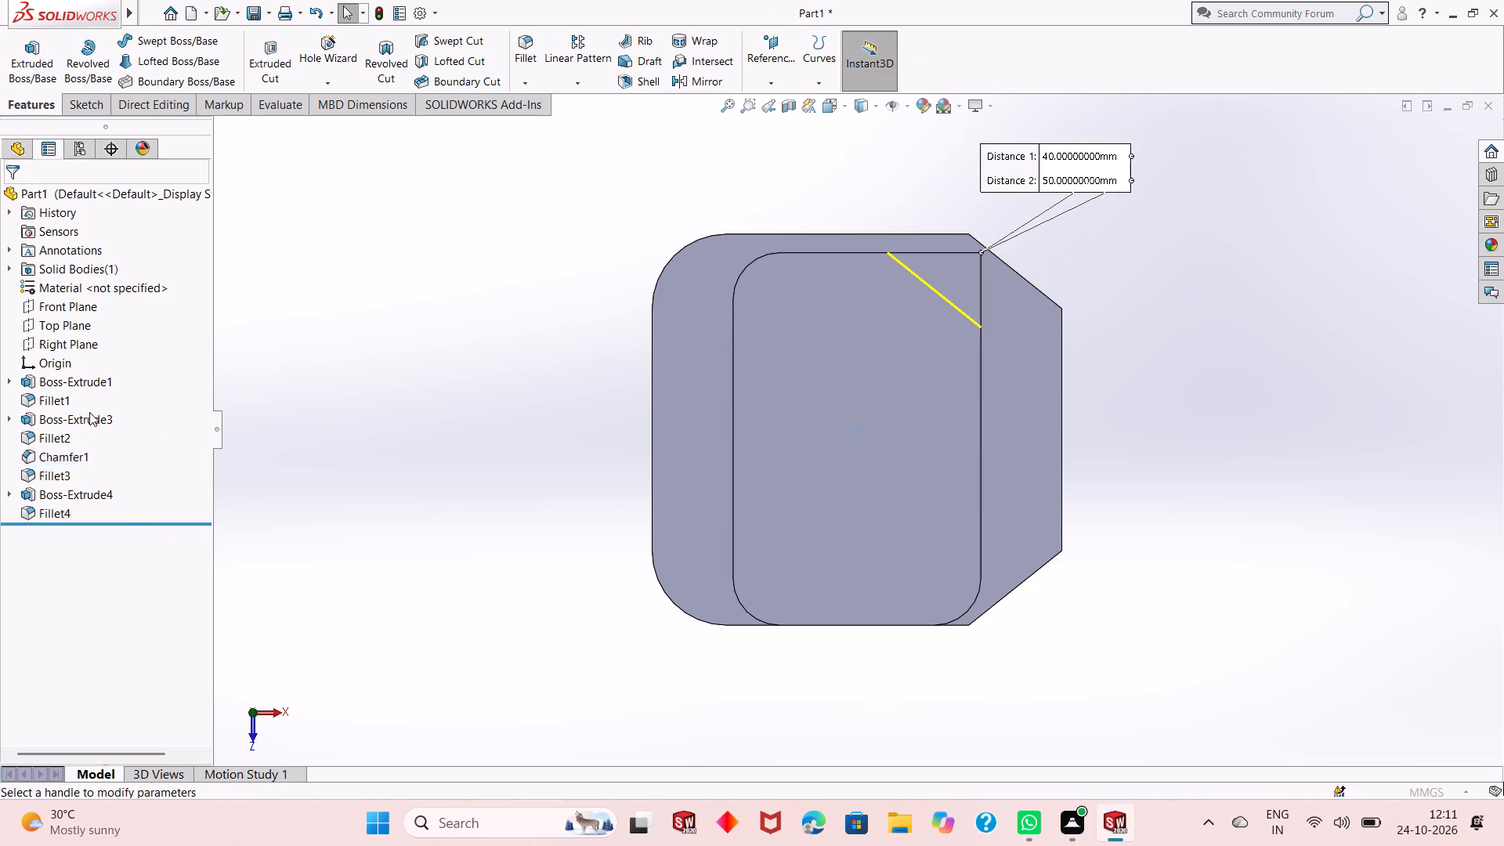
pyautogui.write('50')
pyautogui.press('Return')
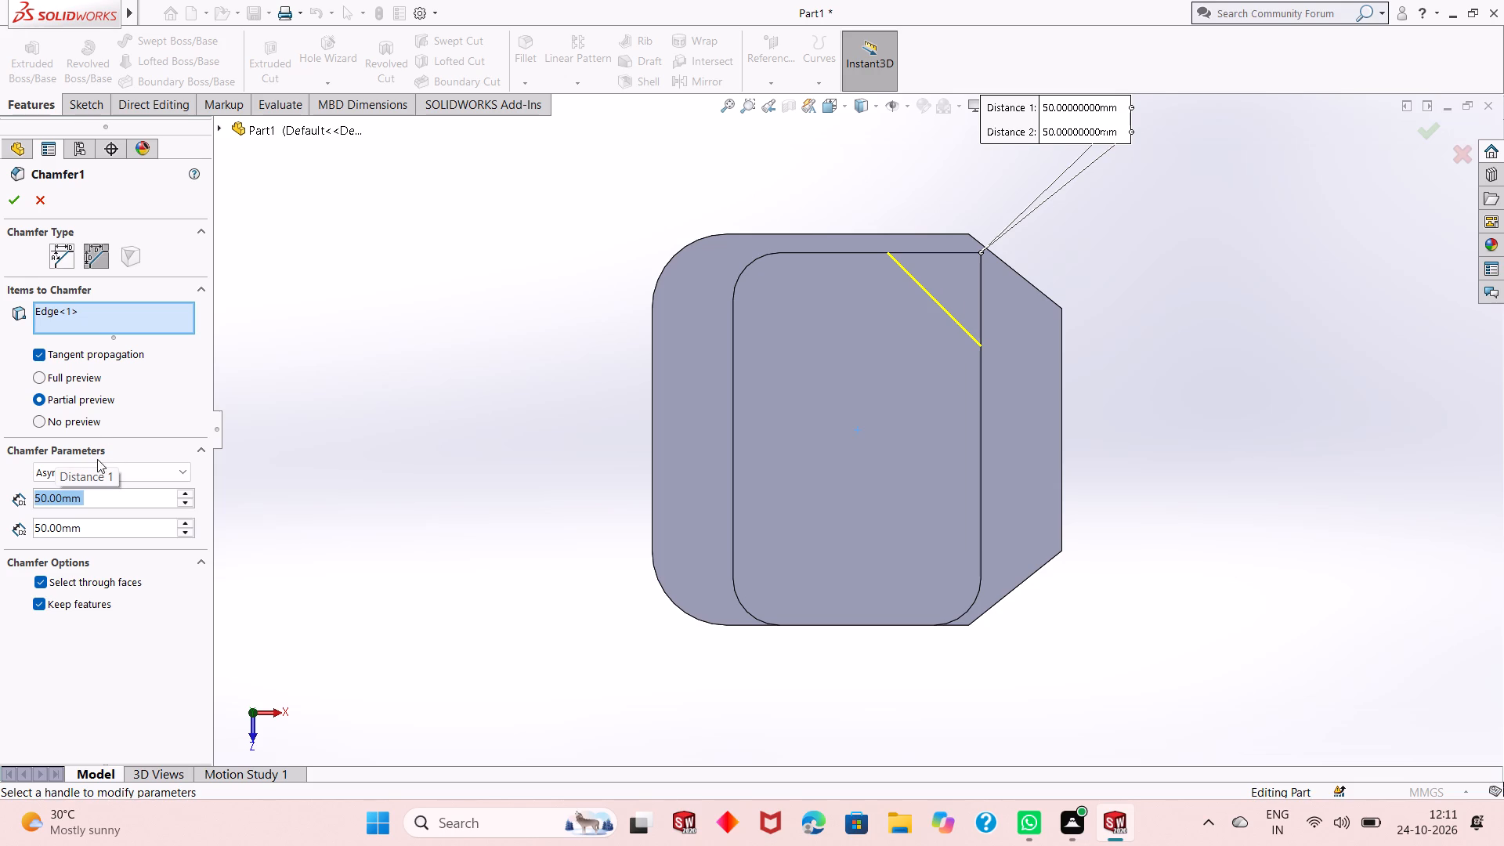
pyautogui.doubleClick(95, 537)
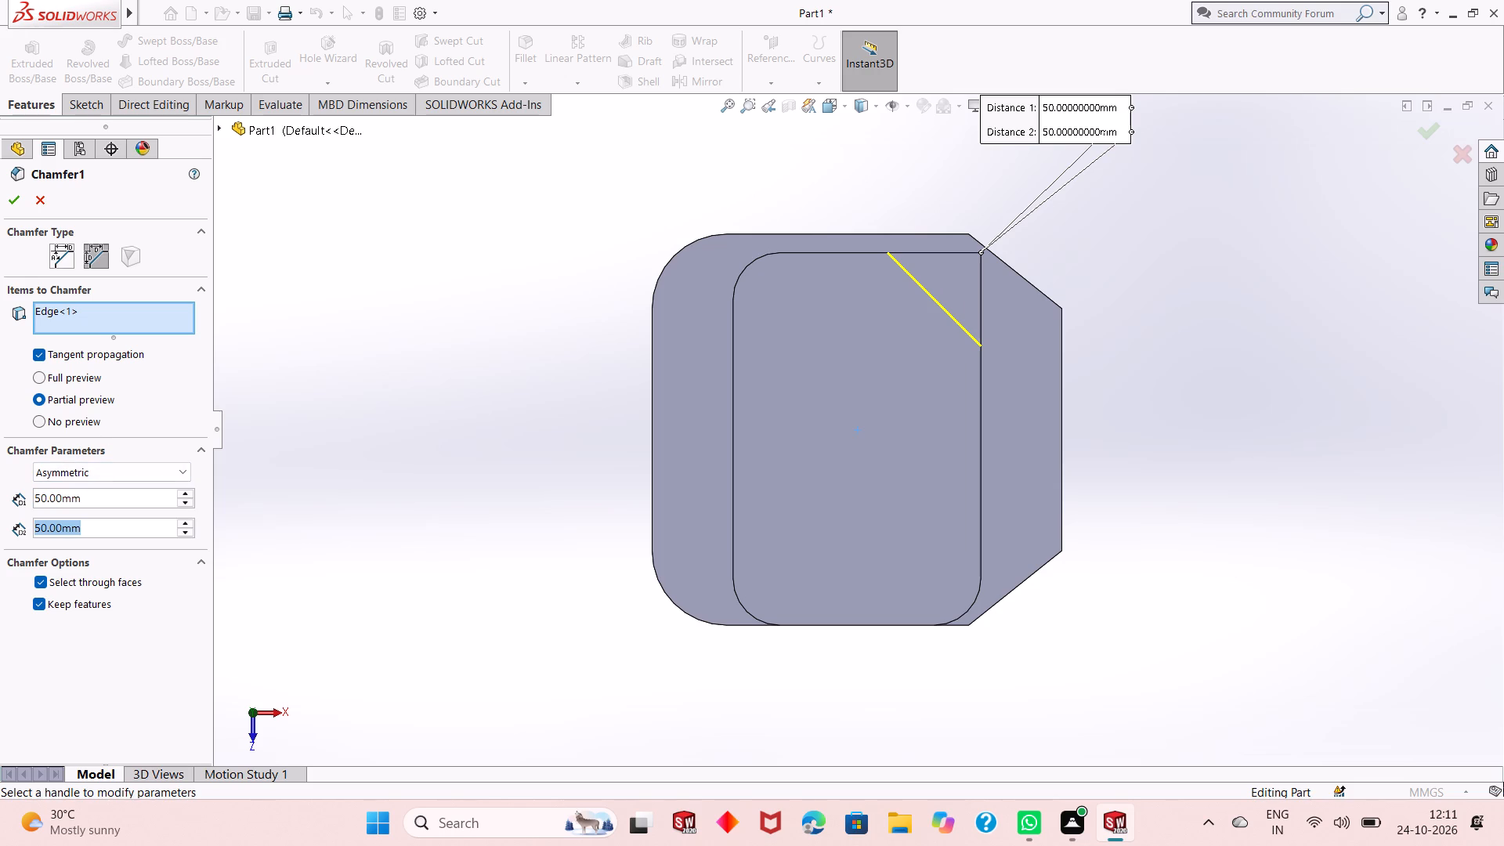
pyautogui.write('40')
pyautogui.press('Return')
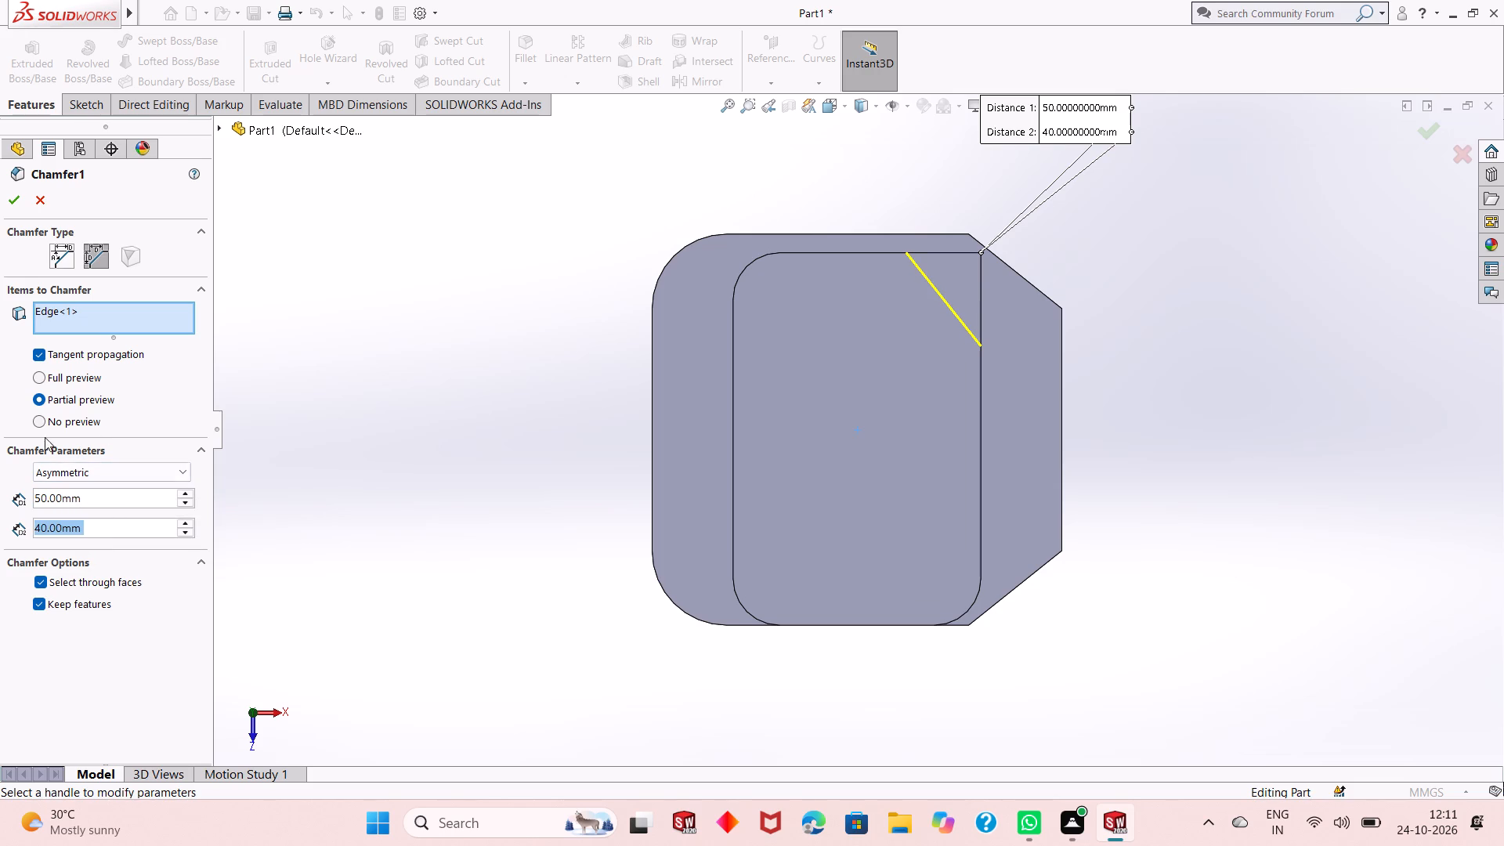
pyautogui.click(3, 198)
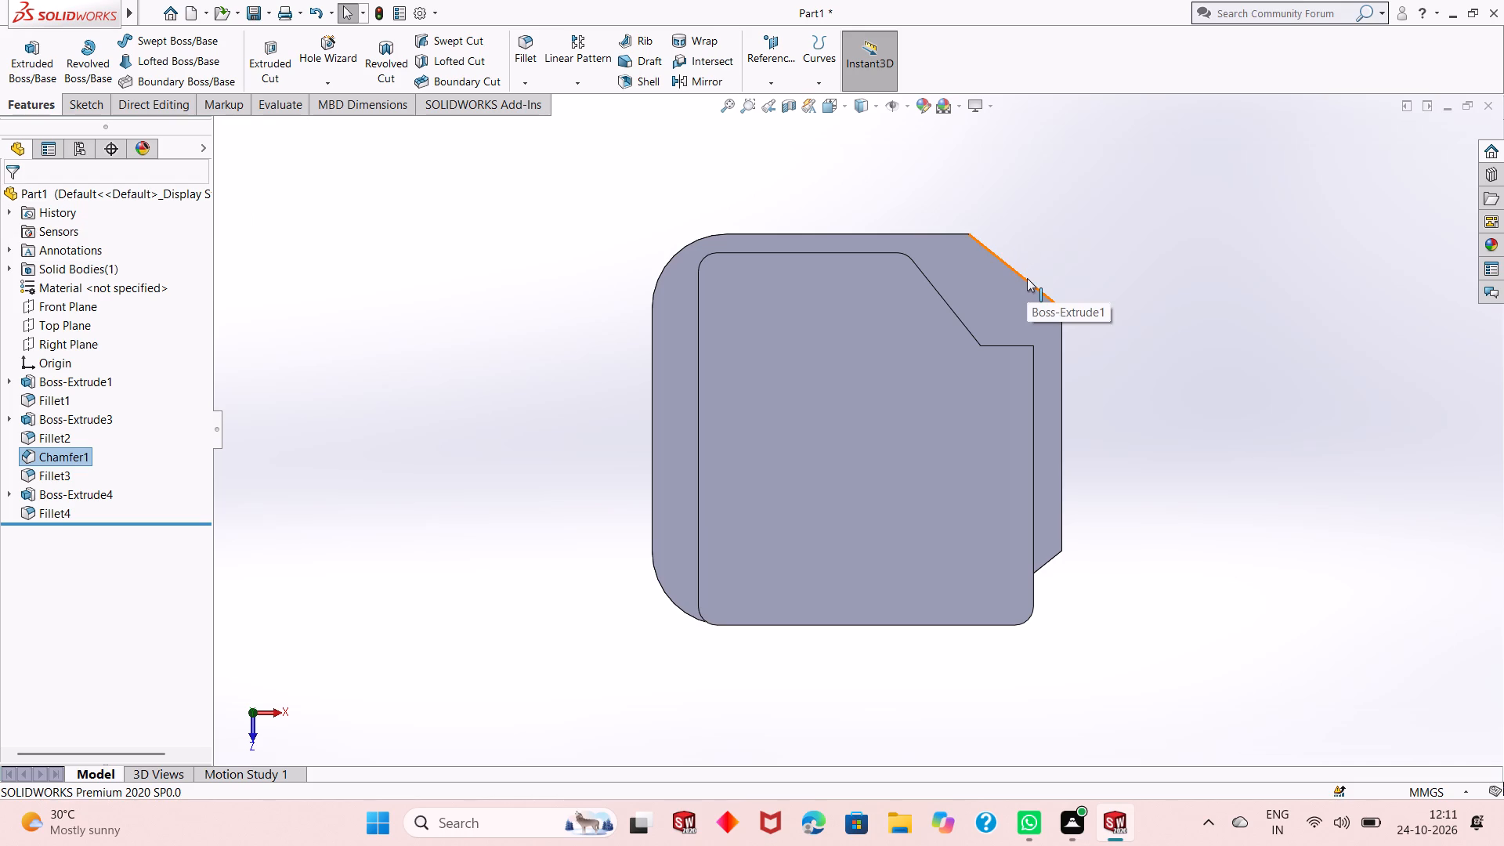
# Start a new sketch on the top plate's upper face.
pyautogui.scroll(2, 920, 358)
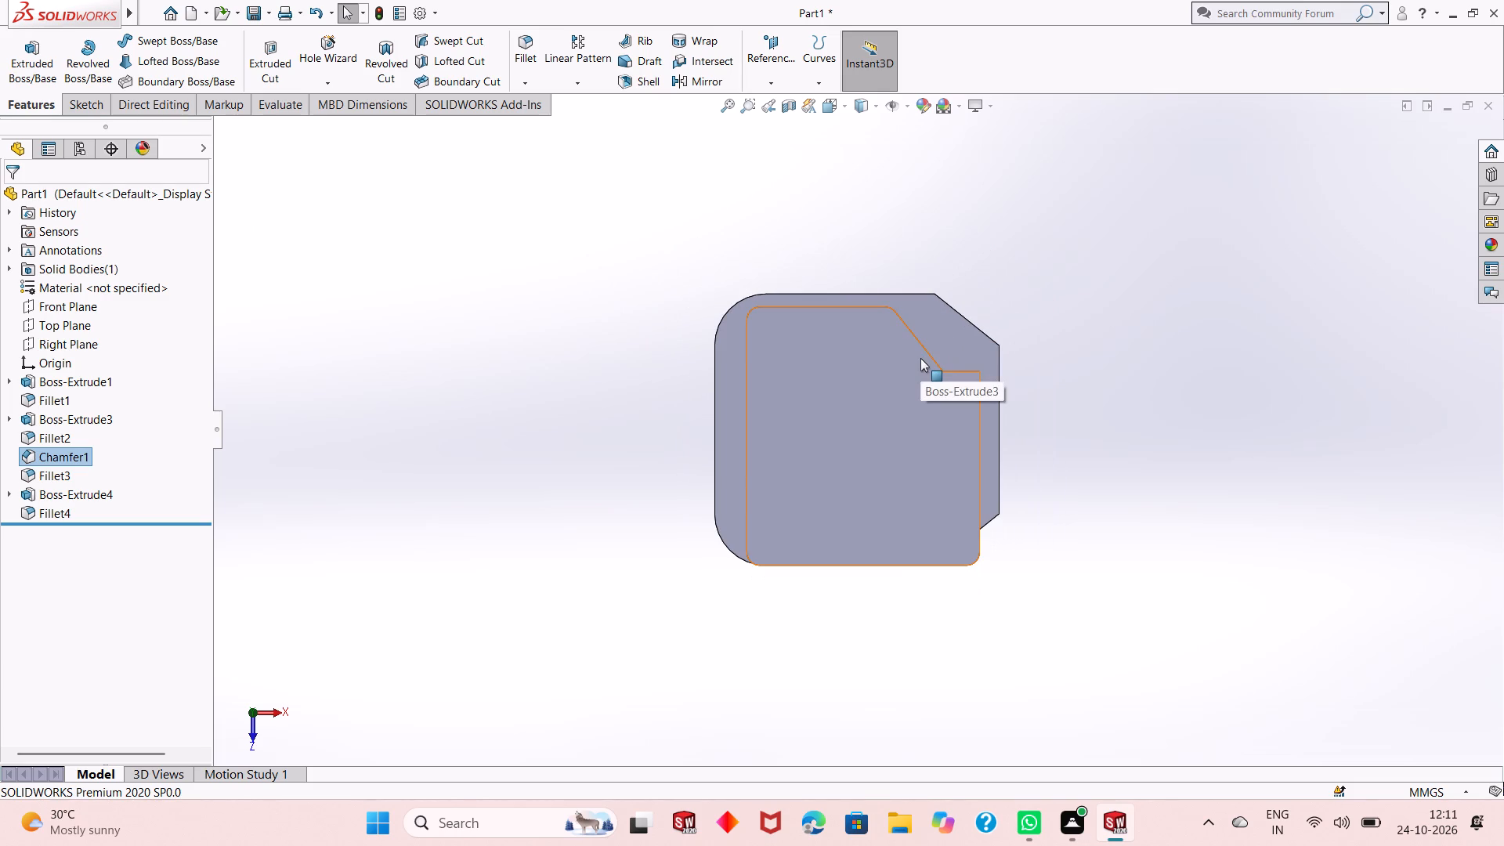
pyautogui.scroll(2, 906, 423)
pyautogui.scroll(-3, 898, 456)
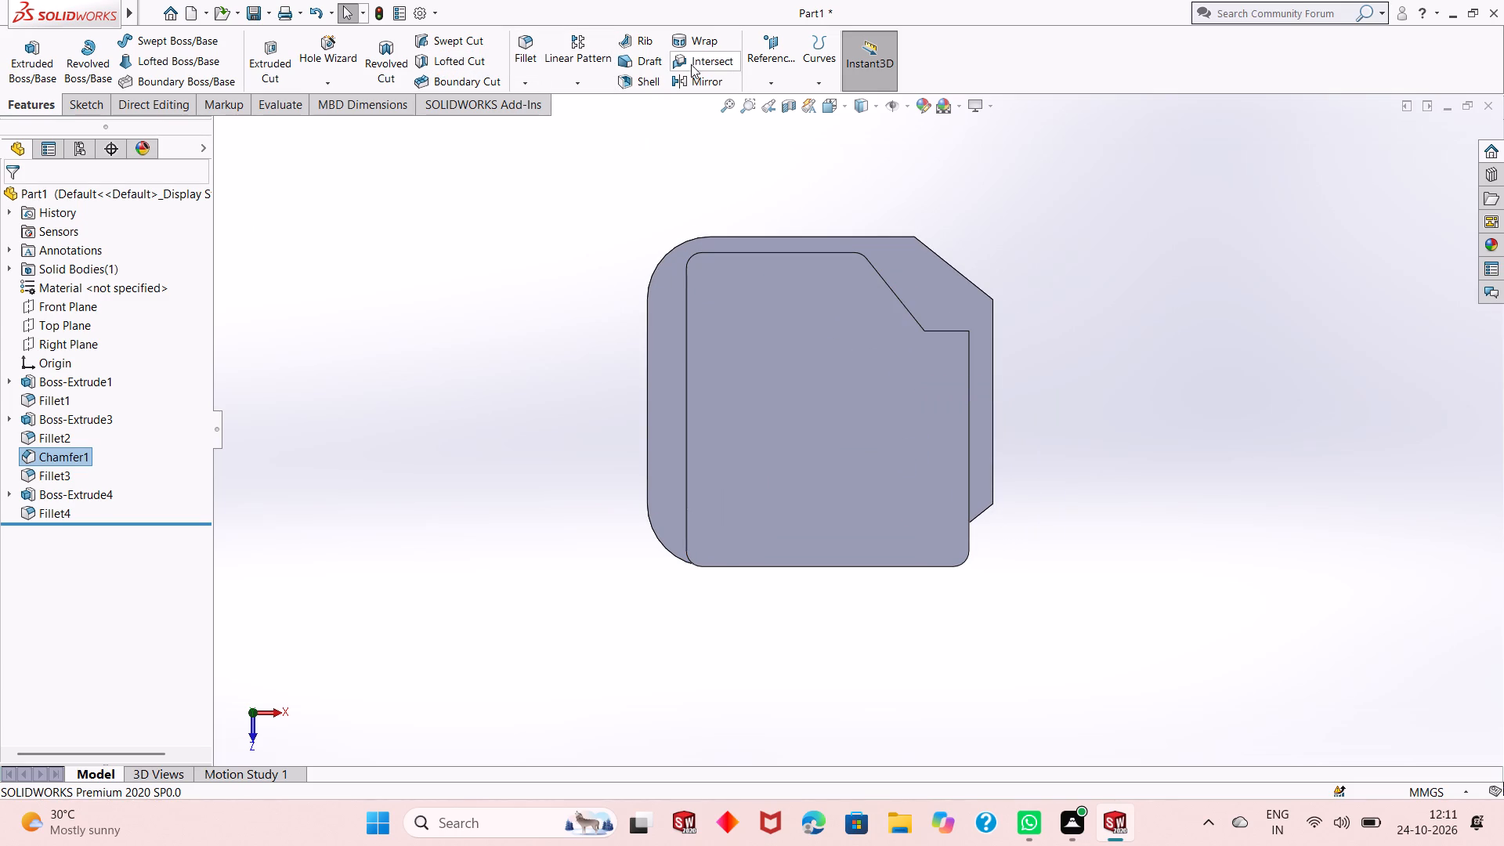
pyautogui.click(79, 104)
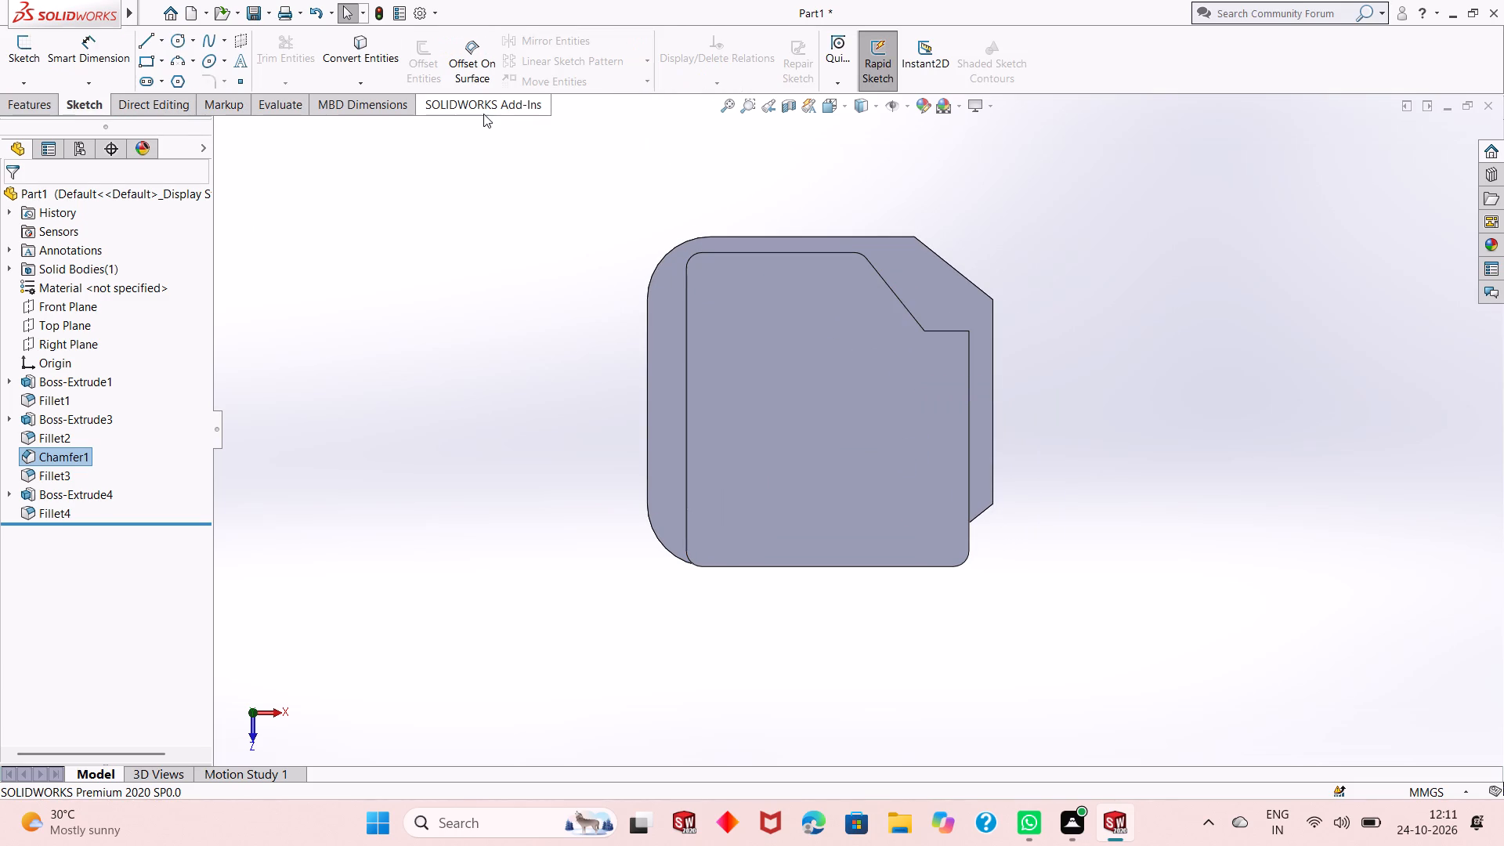
pyautogui.click(891, 415)
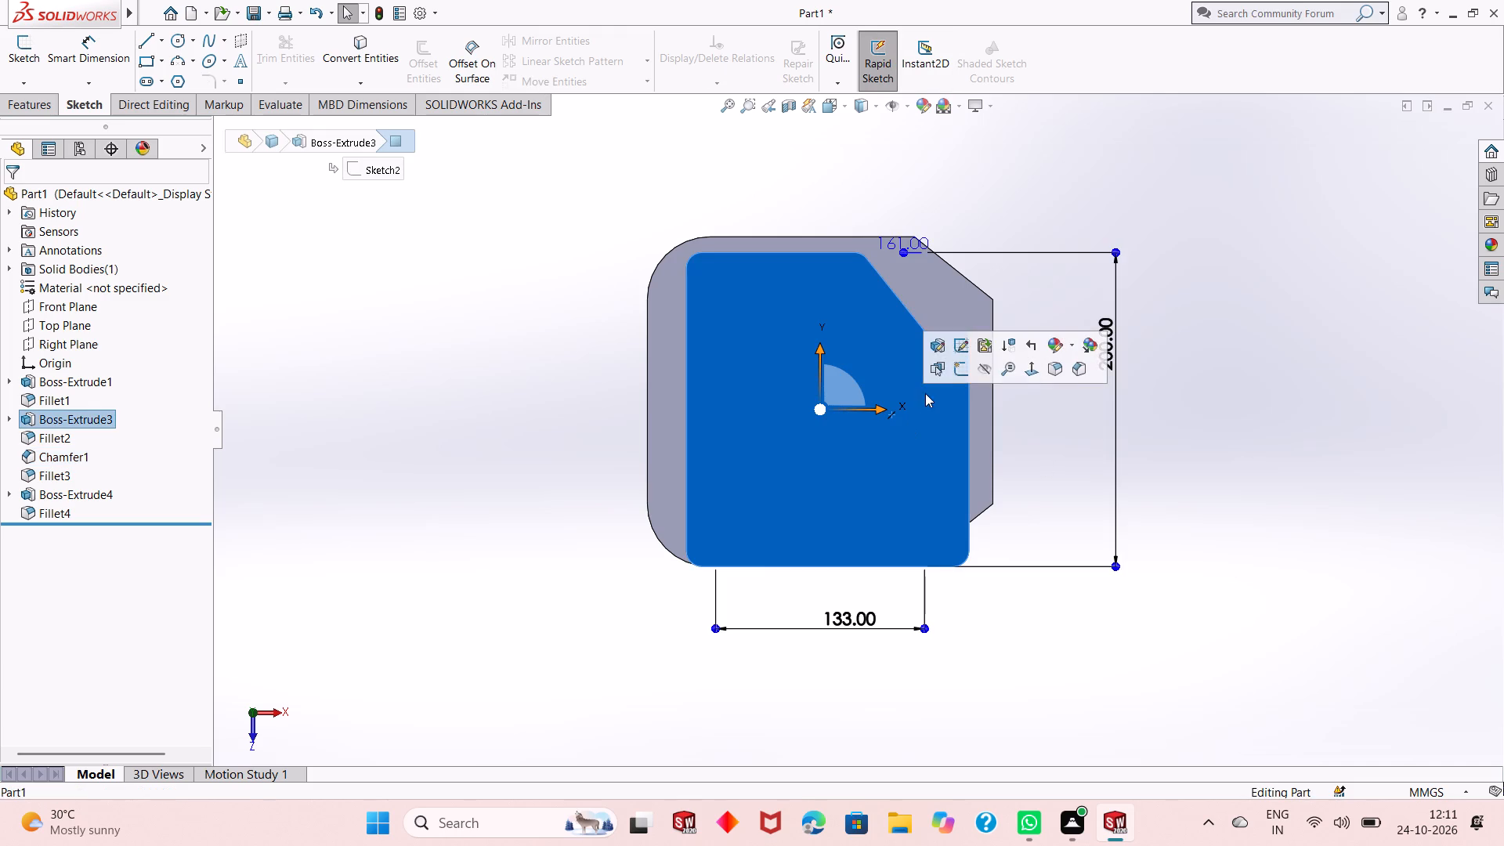
pyautogui.click(960, 371)
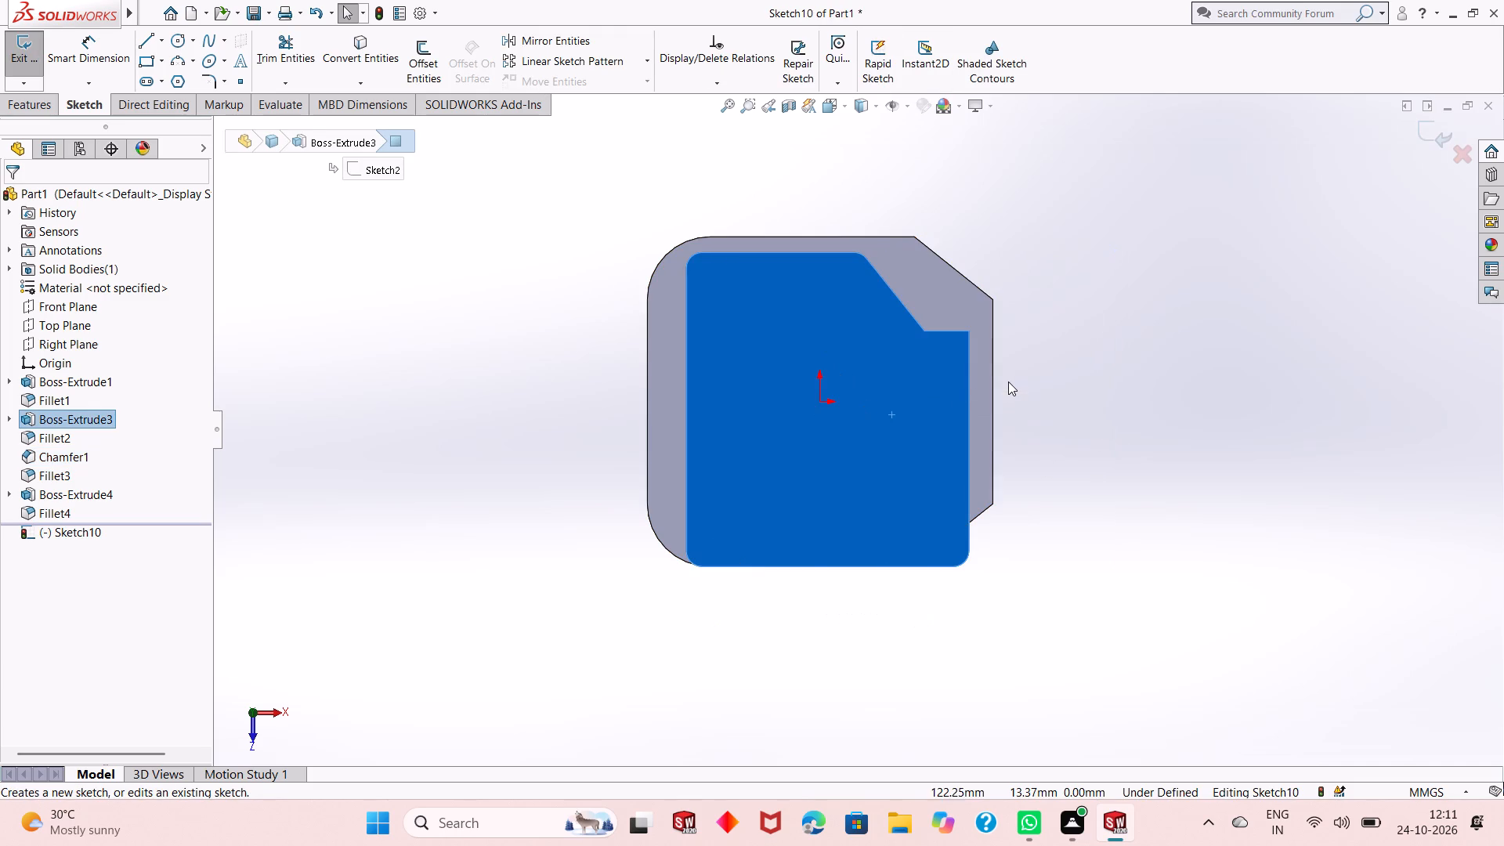
pyautogui.click(541, 326)
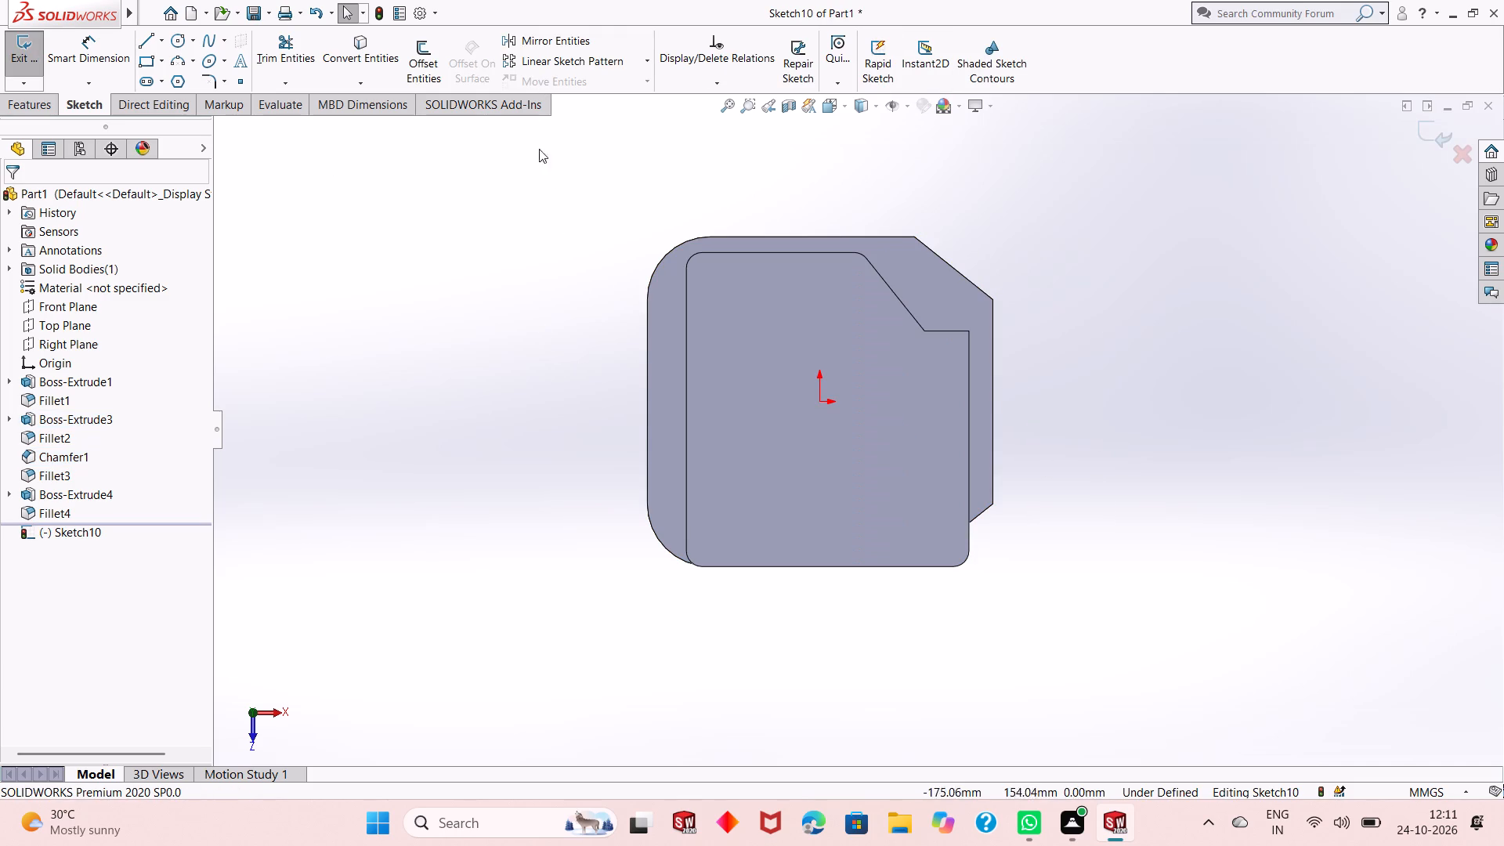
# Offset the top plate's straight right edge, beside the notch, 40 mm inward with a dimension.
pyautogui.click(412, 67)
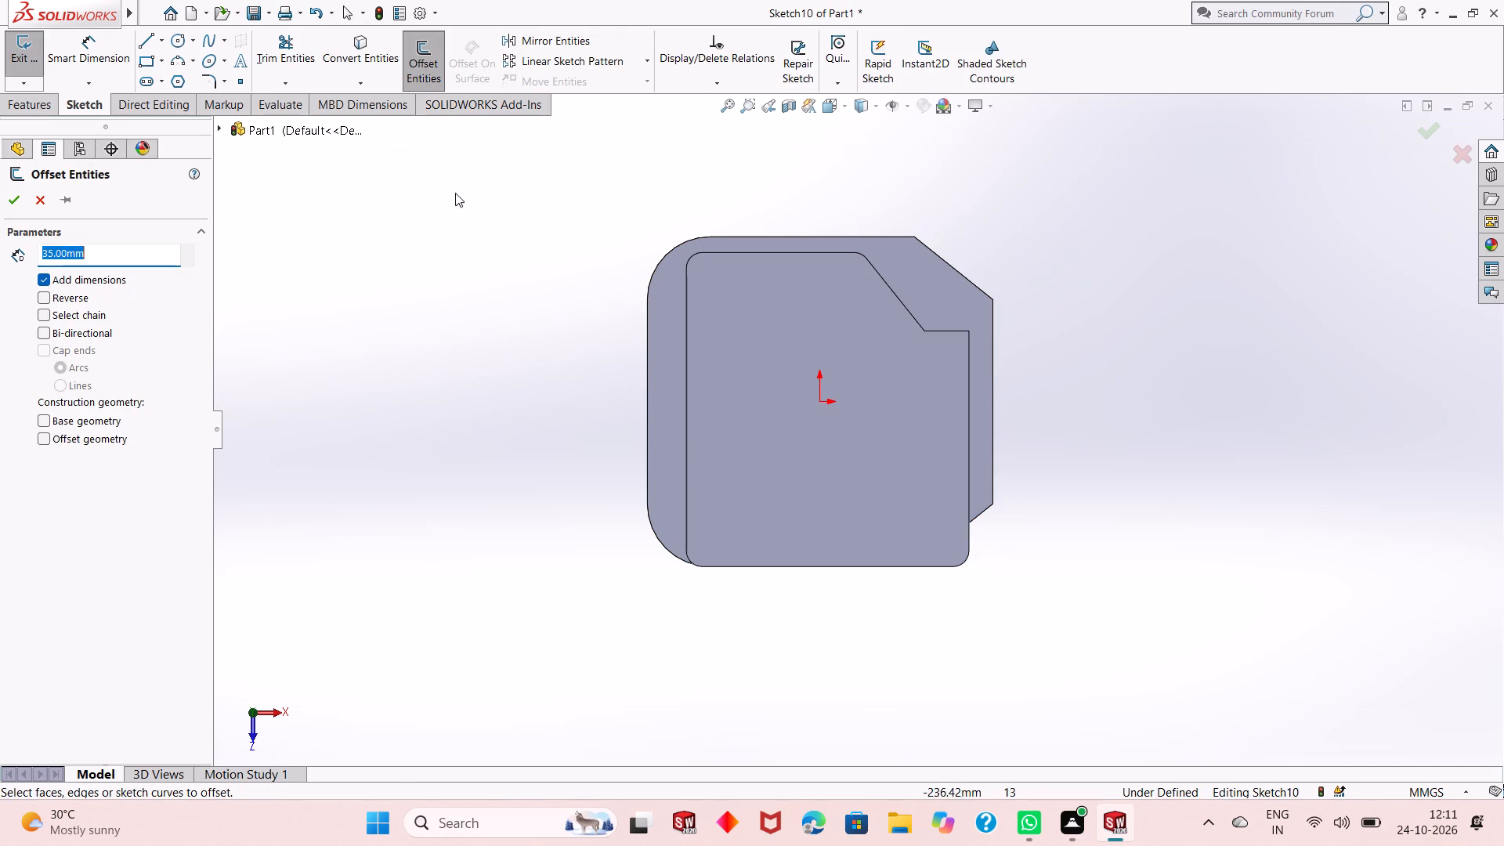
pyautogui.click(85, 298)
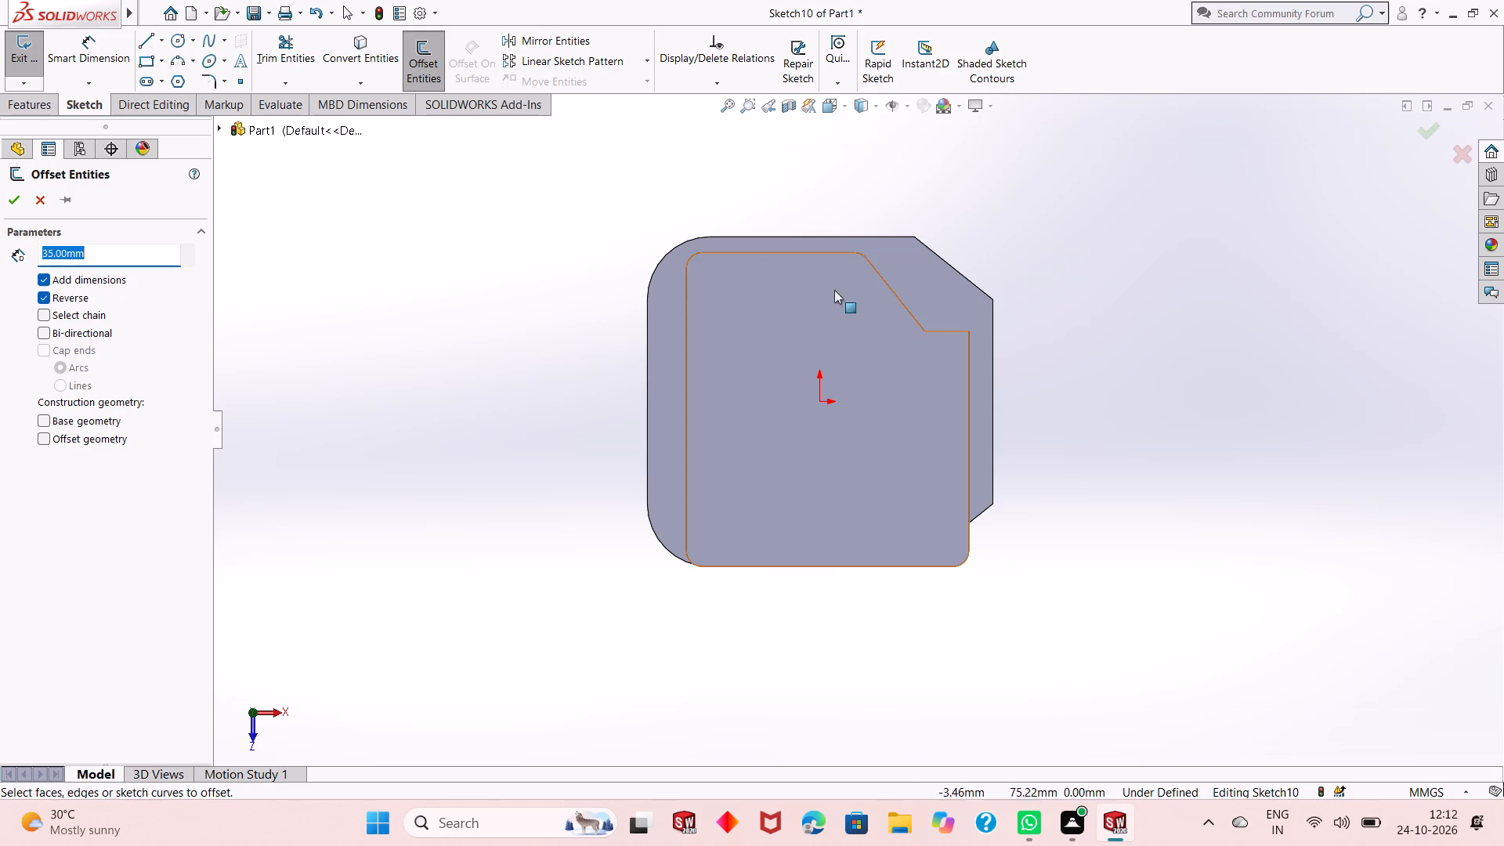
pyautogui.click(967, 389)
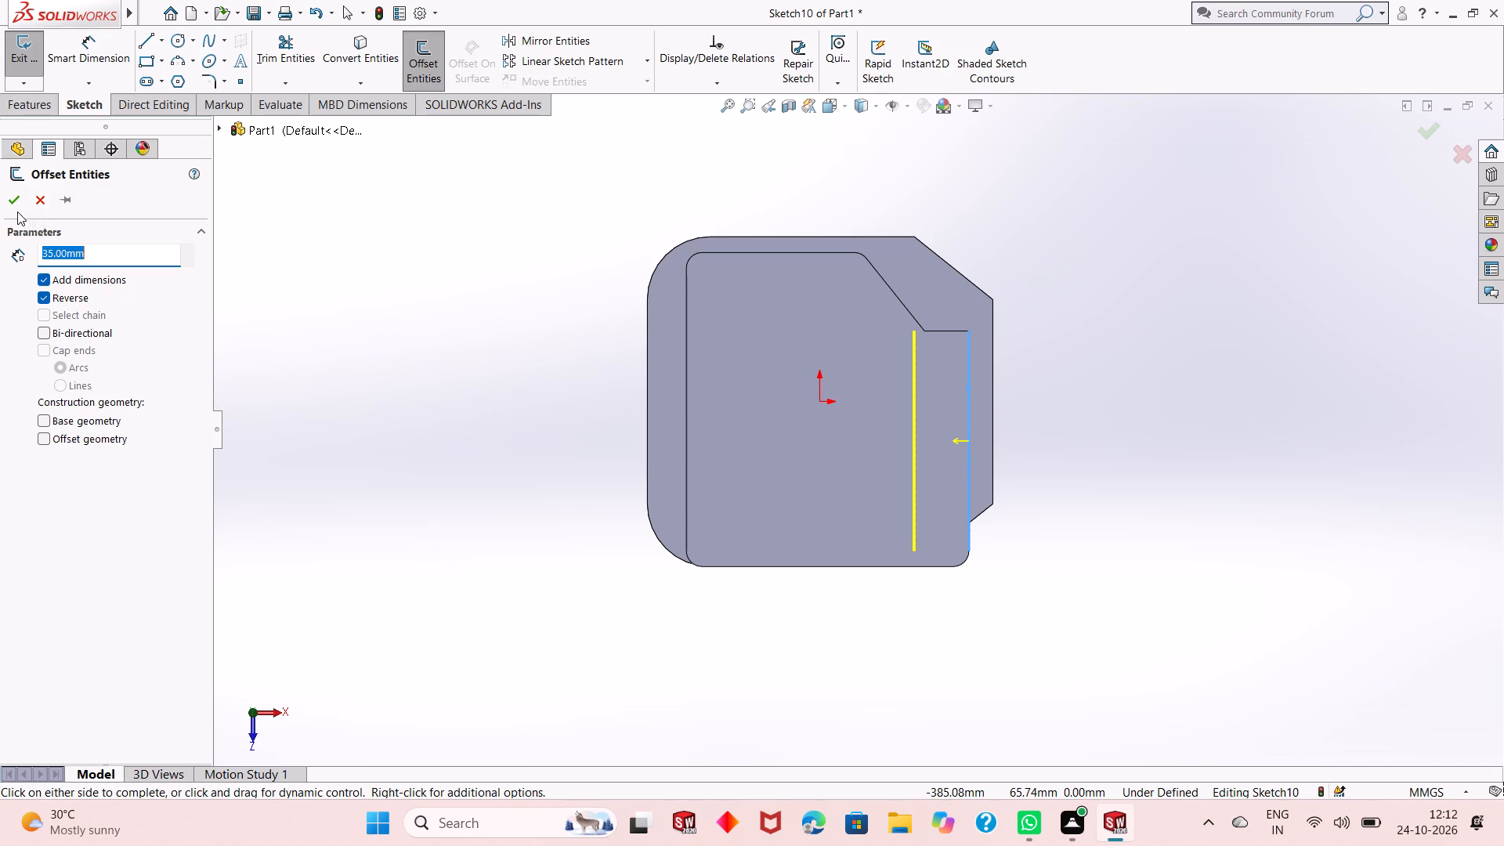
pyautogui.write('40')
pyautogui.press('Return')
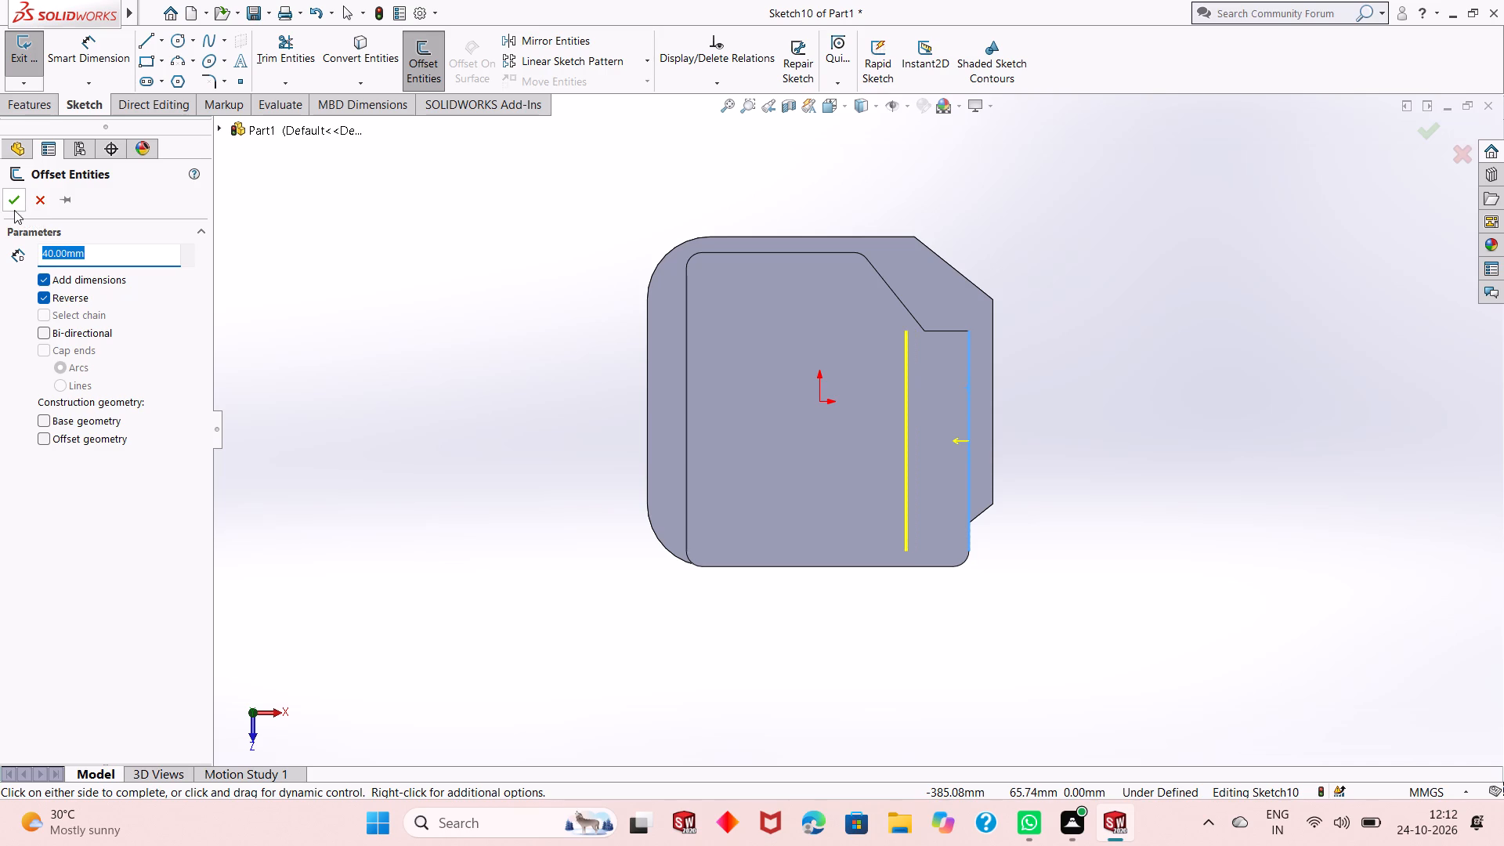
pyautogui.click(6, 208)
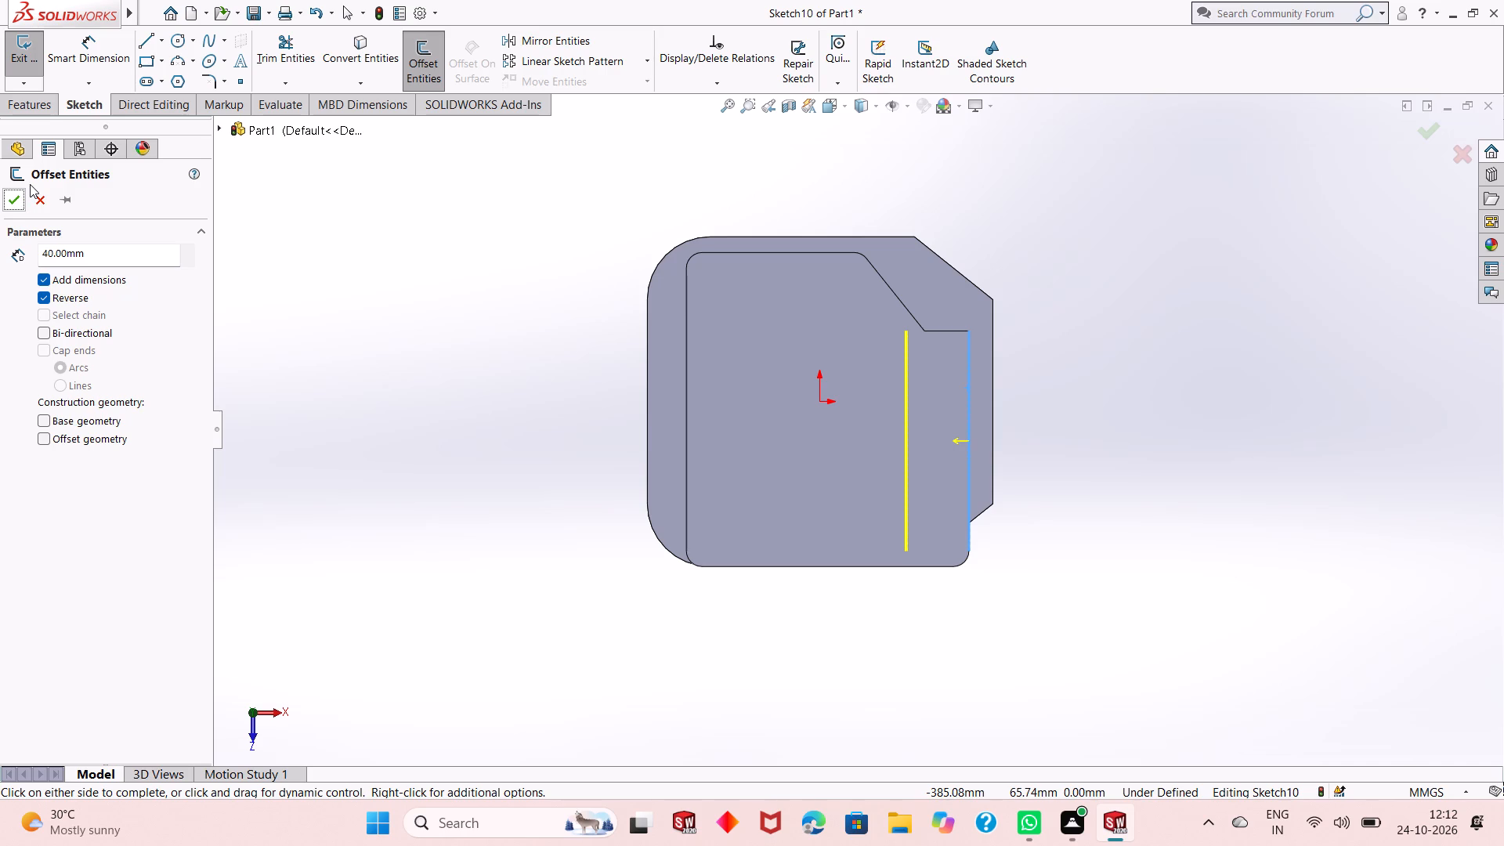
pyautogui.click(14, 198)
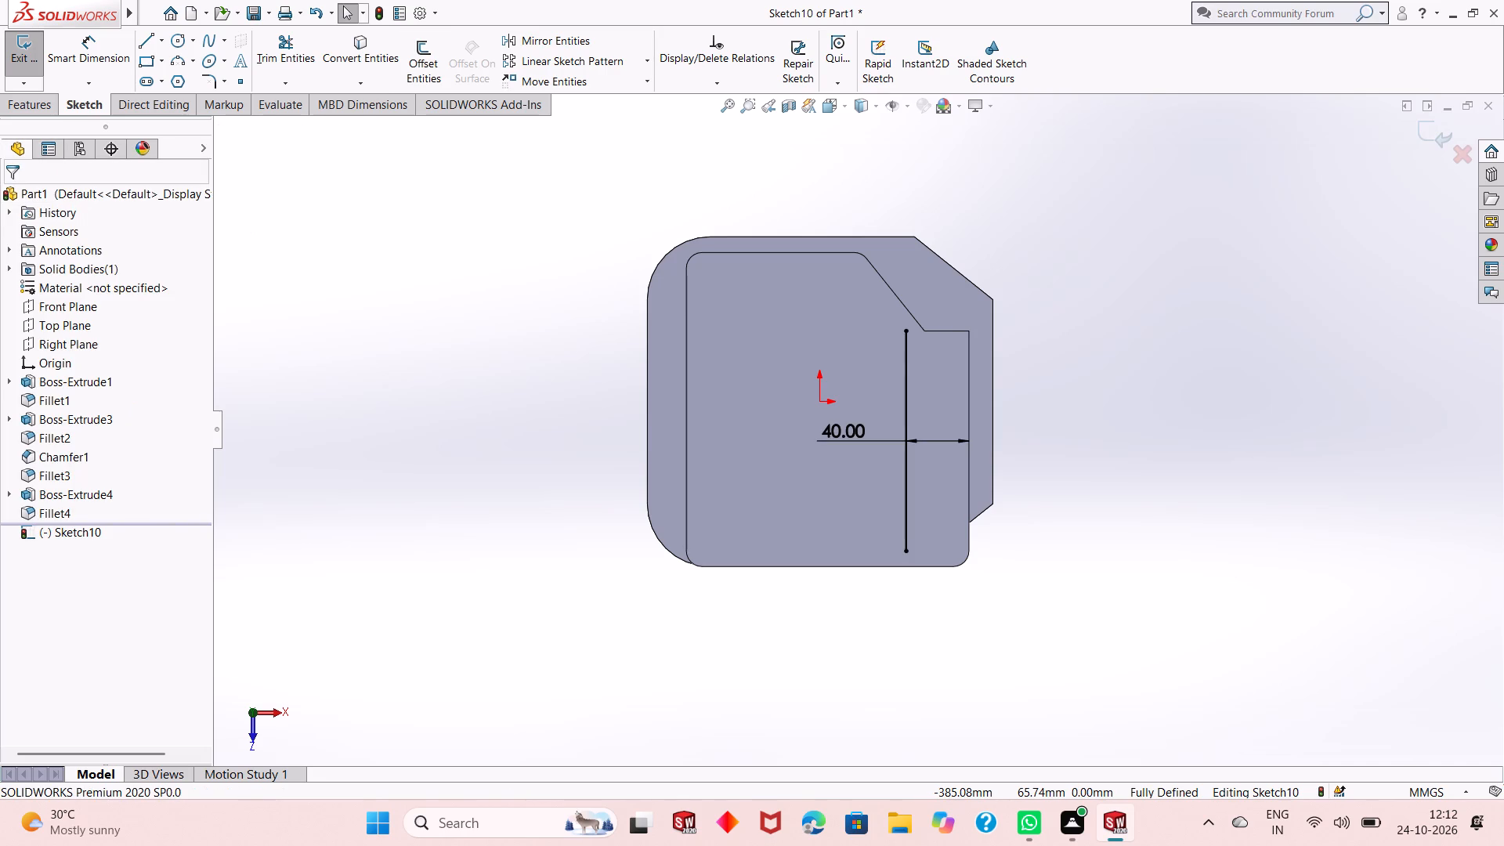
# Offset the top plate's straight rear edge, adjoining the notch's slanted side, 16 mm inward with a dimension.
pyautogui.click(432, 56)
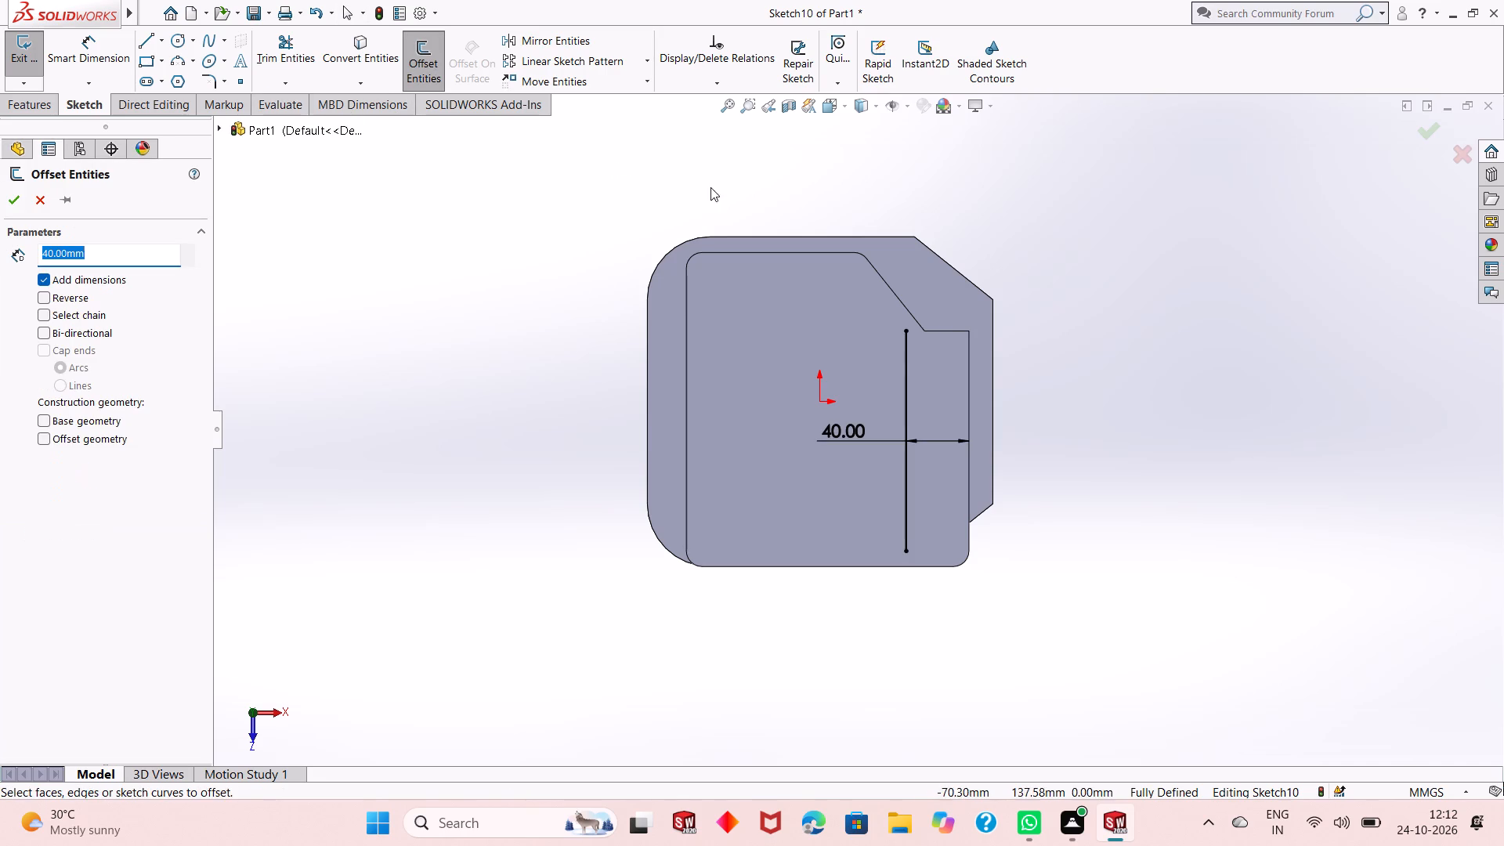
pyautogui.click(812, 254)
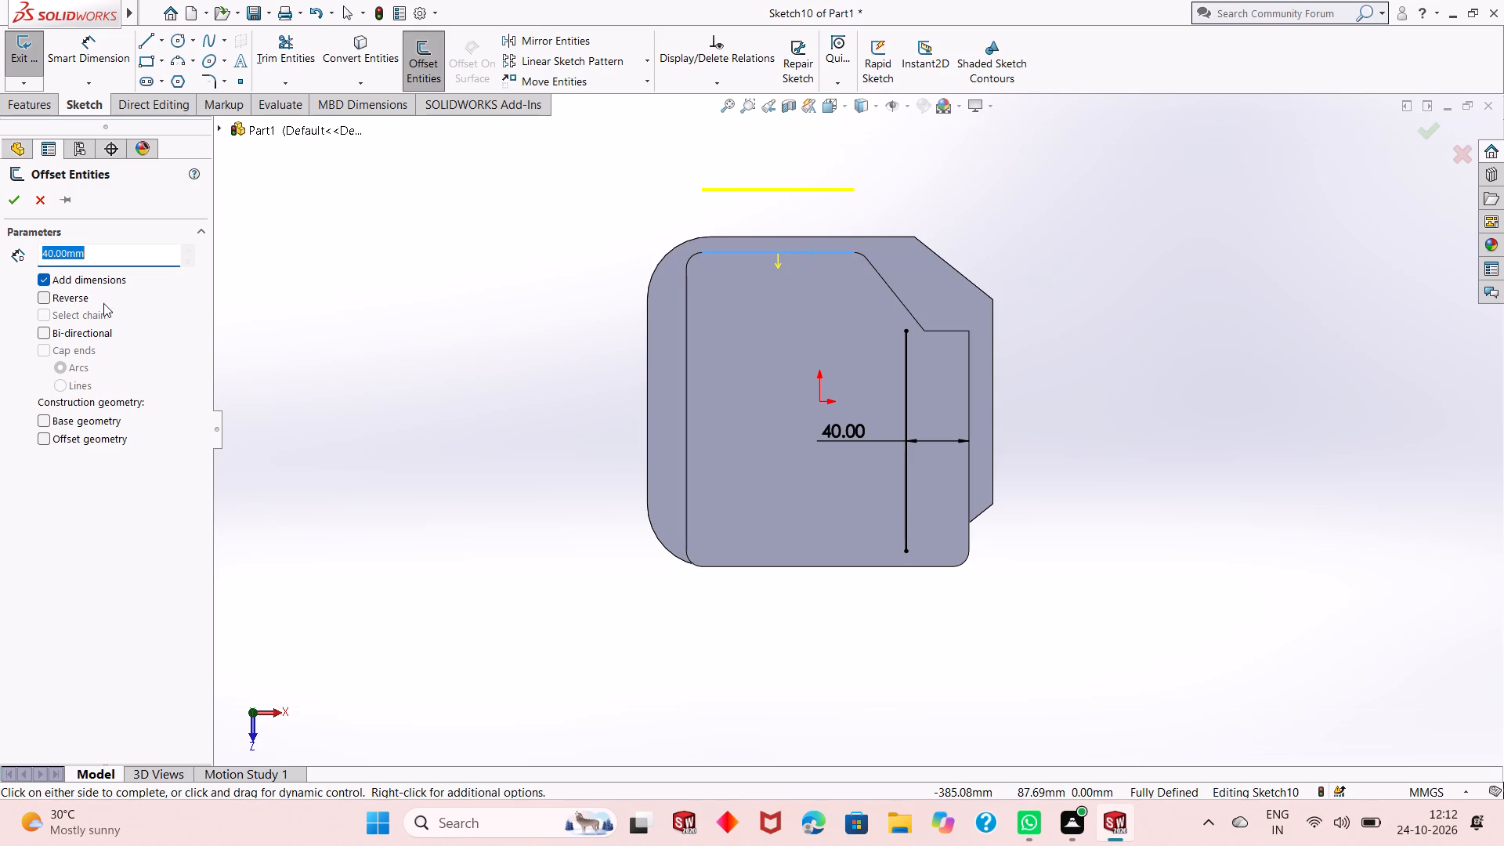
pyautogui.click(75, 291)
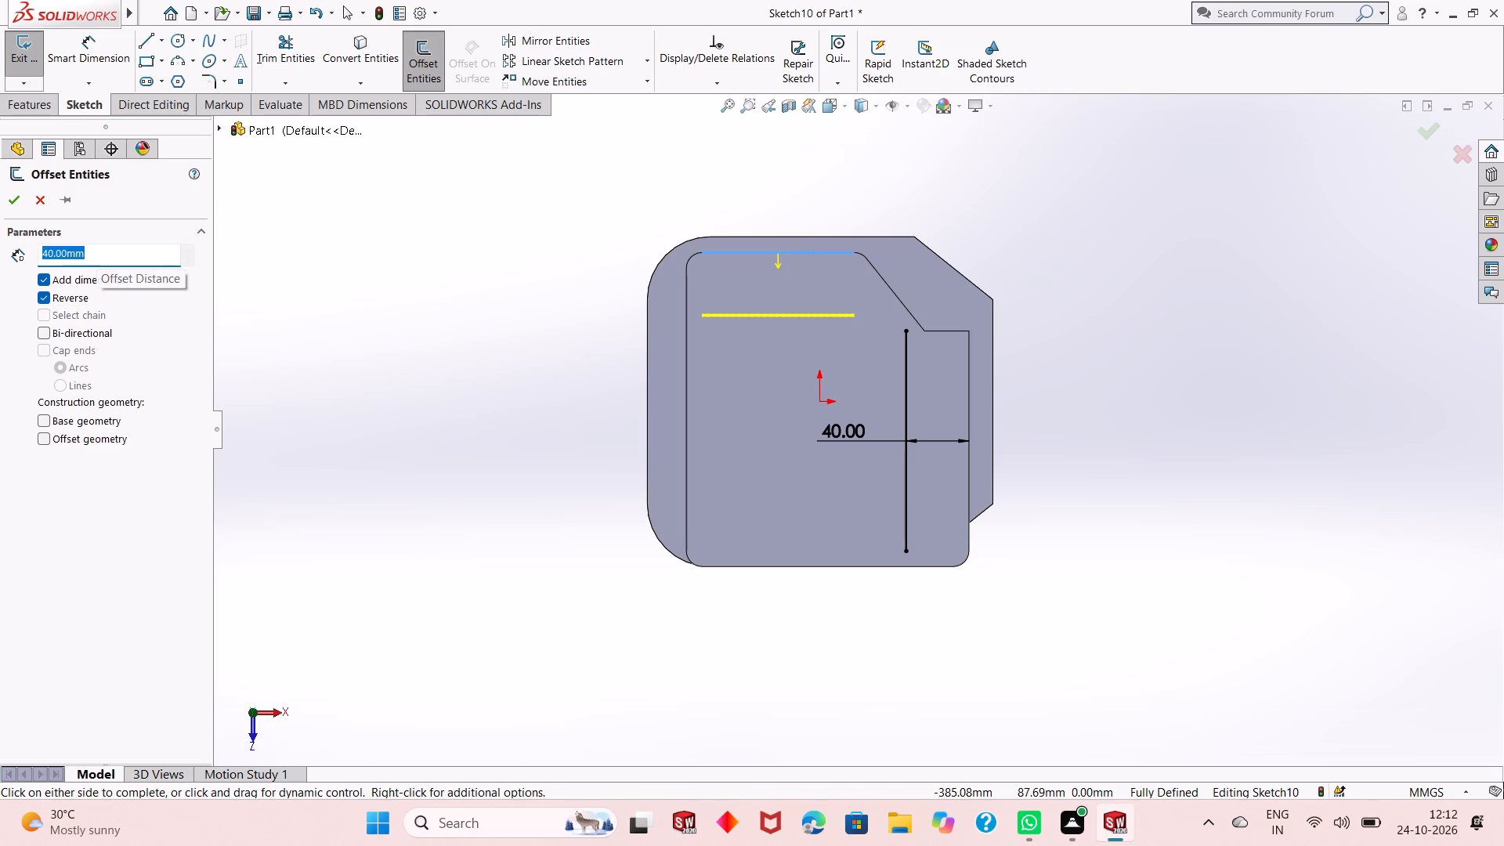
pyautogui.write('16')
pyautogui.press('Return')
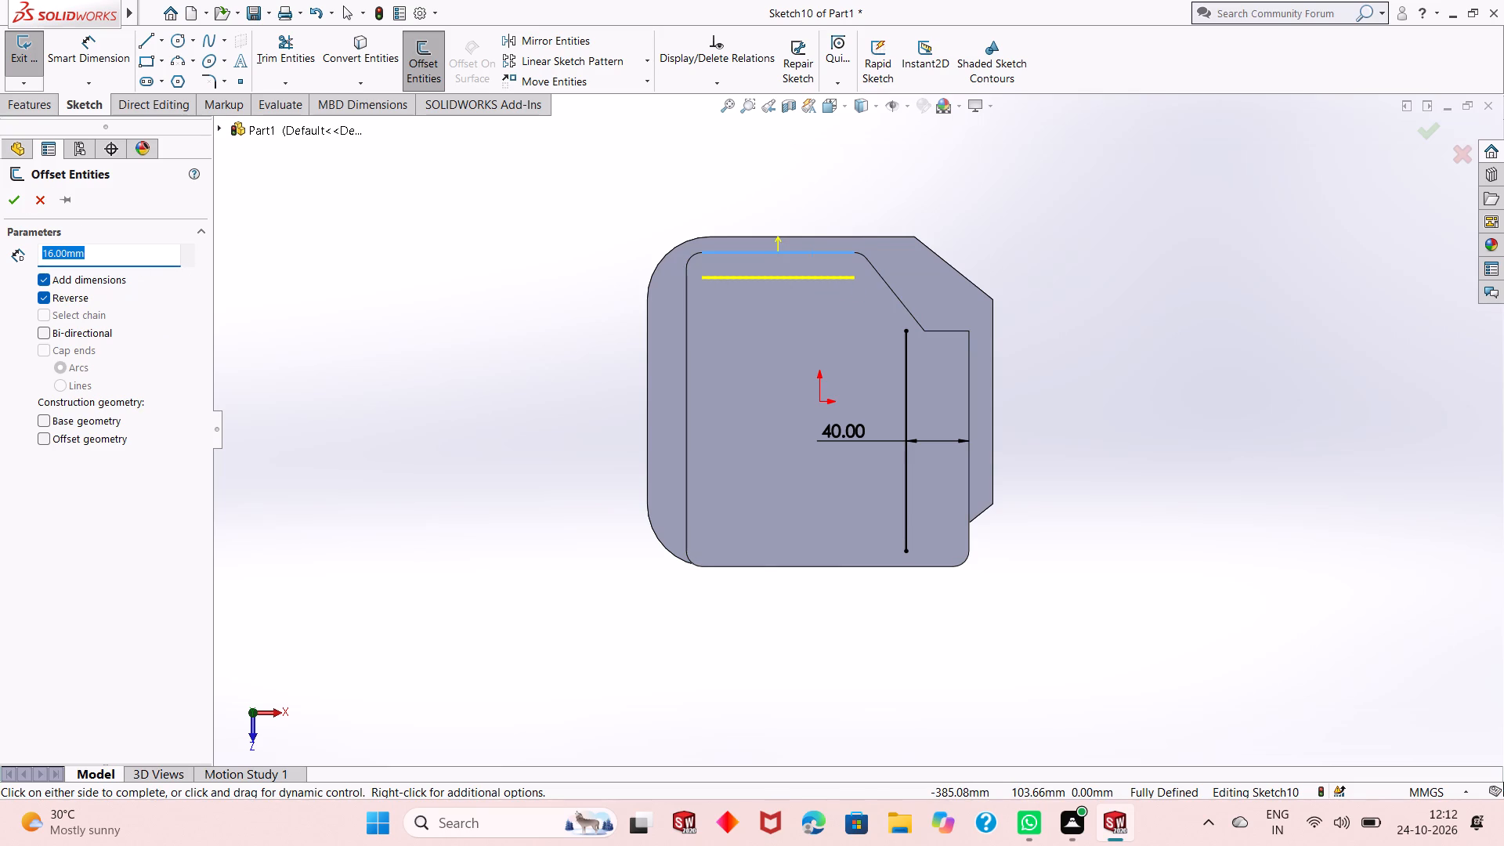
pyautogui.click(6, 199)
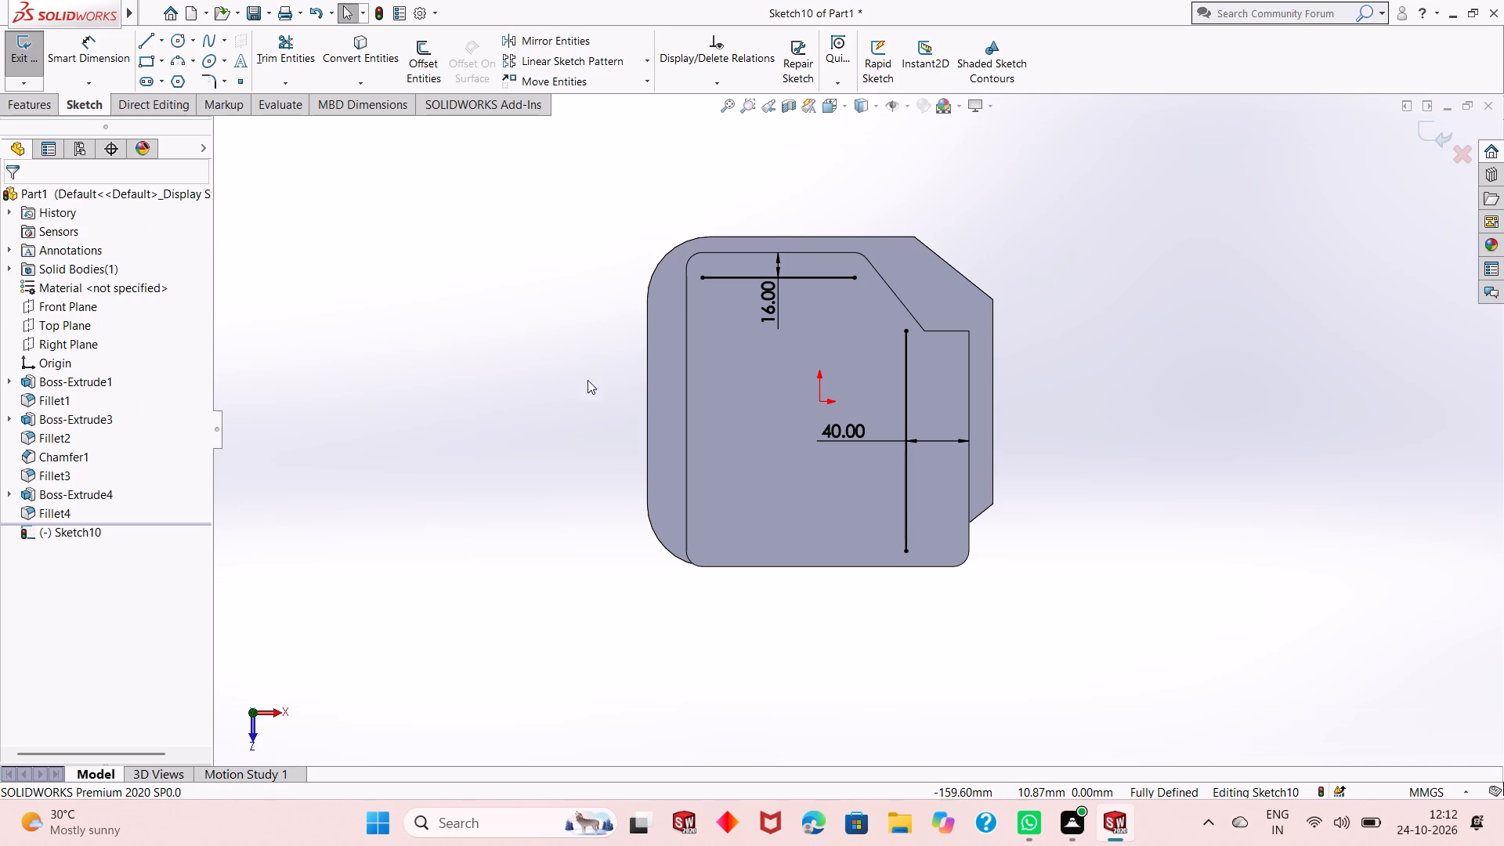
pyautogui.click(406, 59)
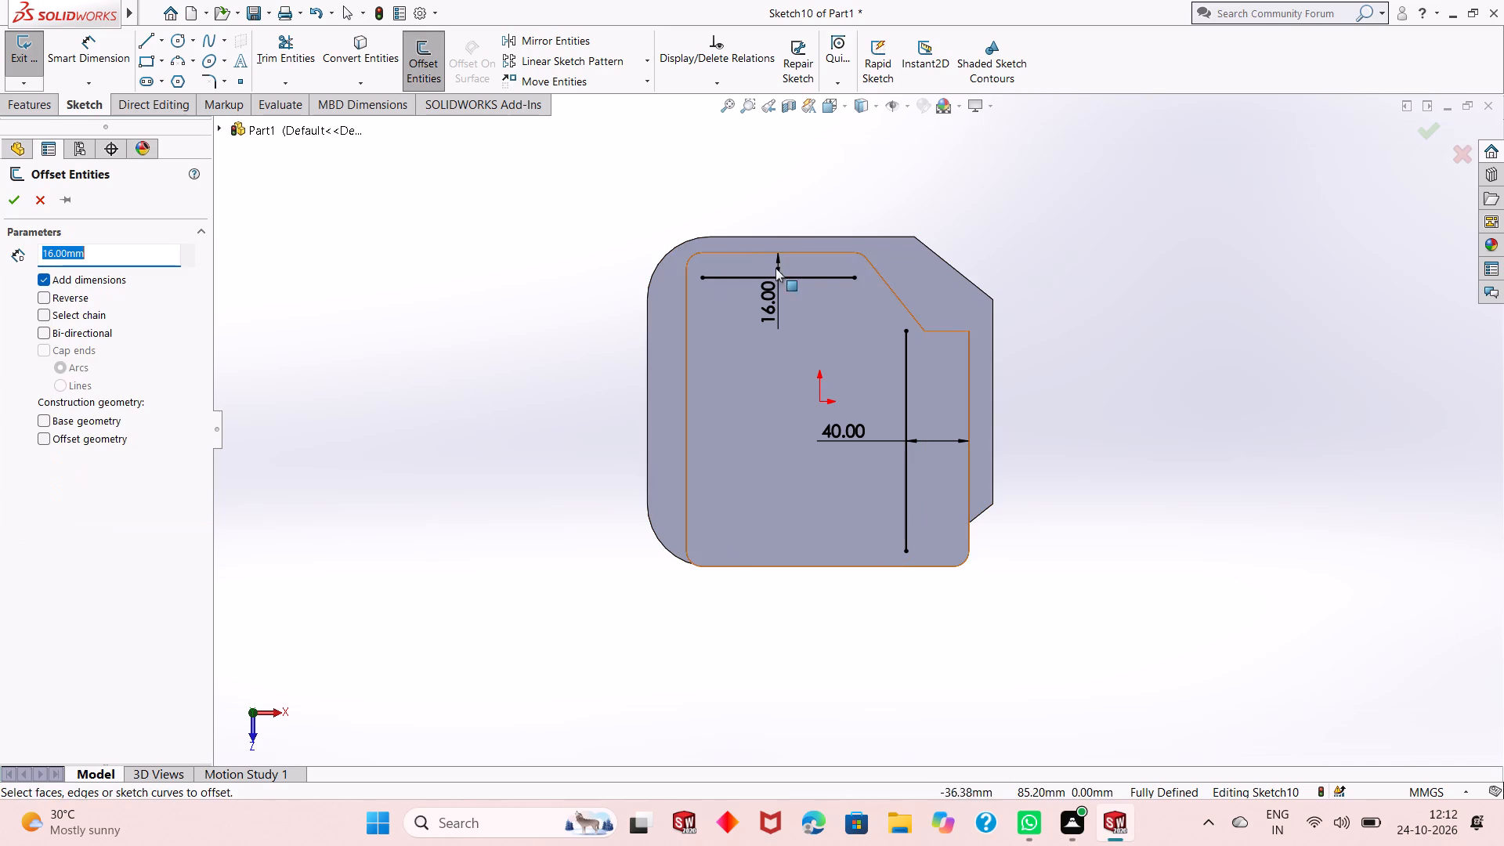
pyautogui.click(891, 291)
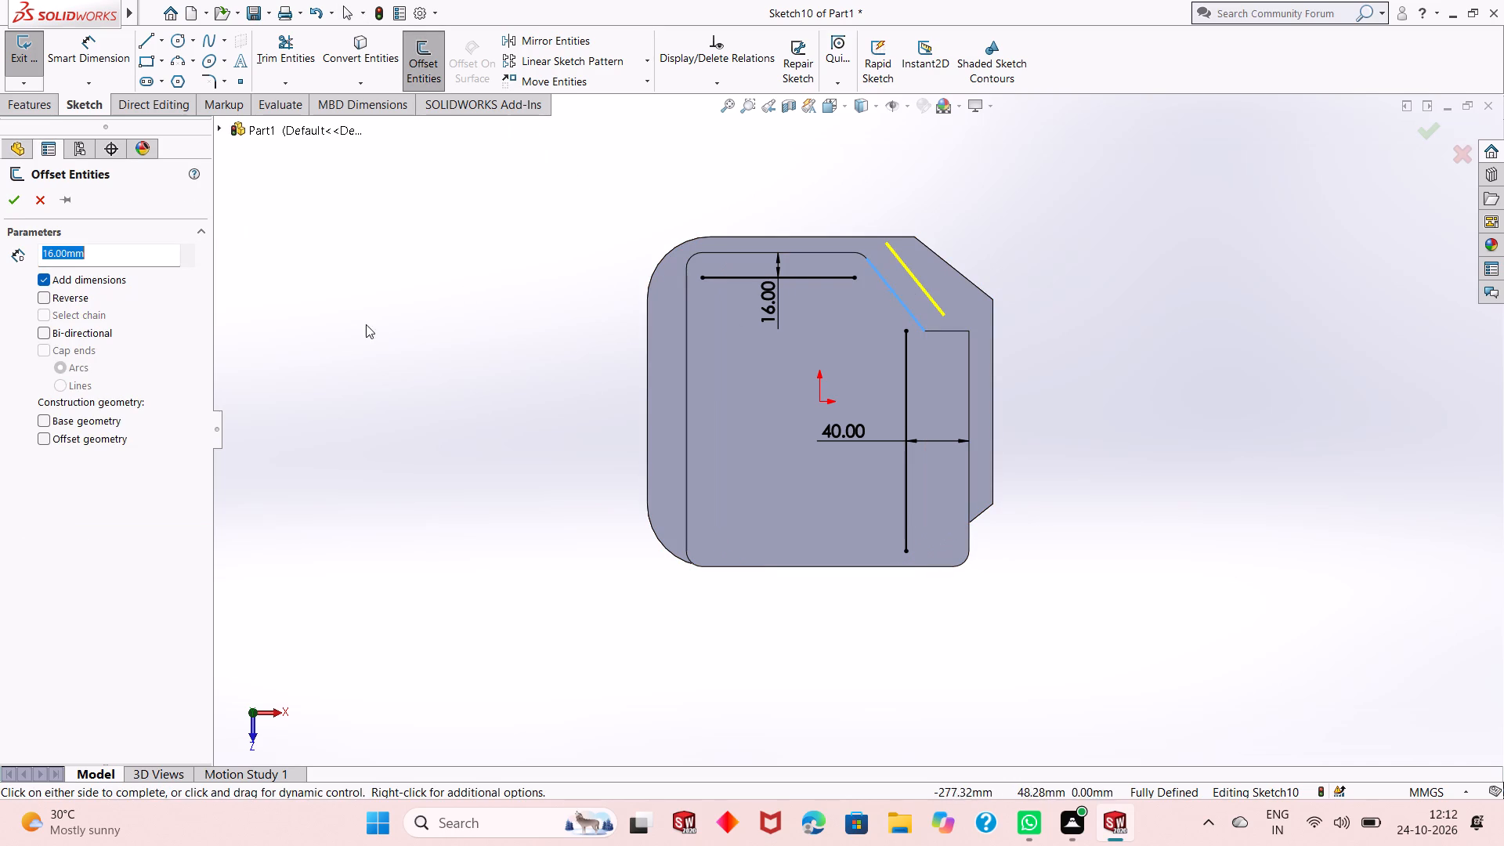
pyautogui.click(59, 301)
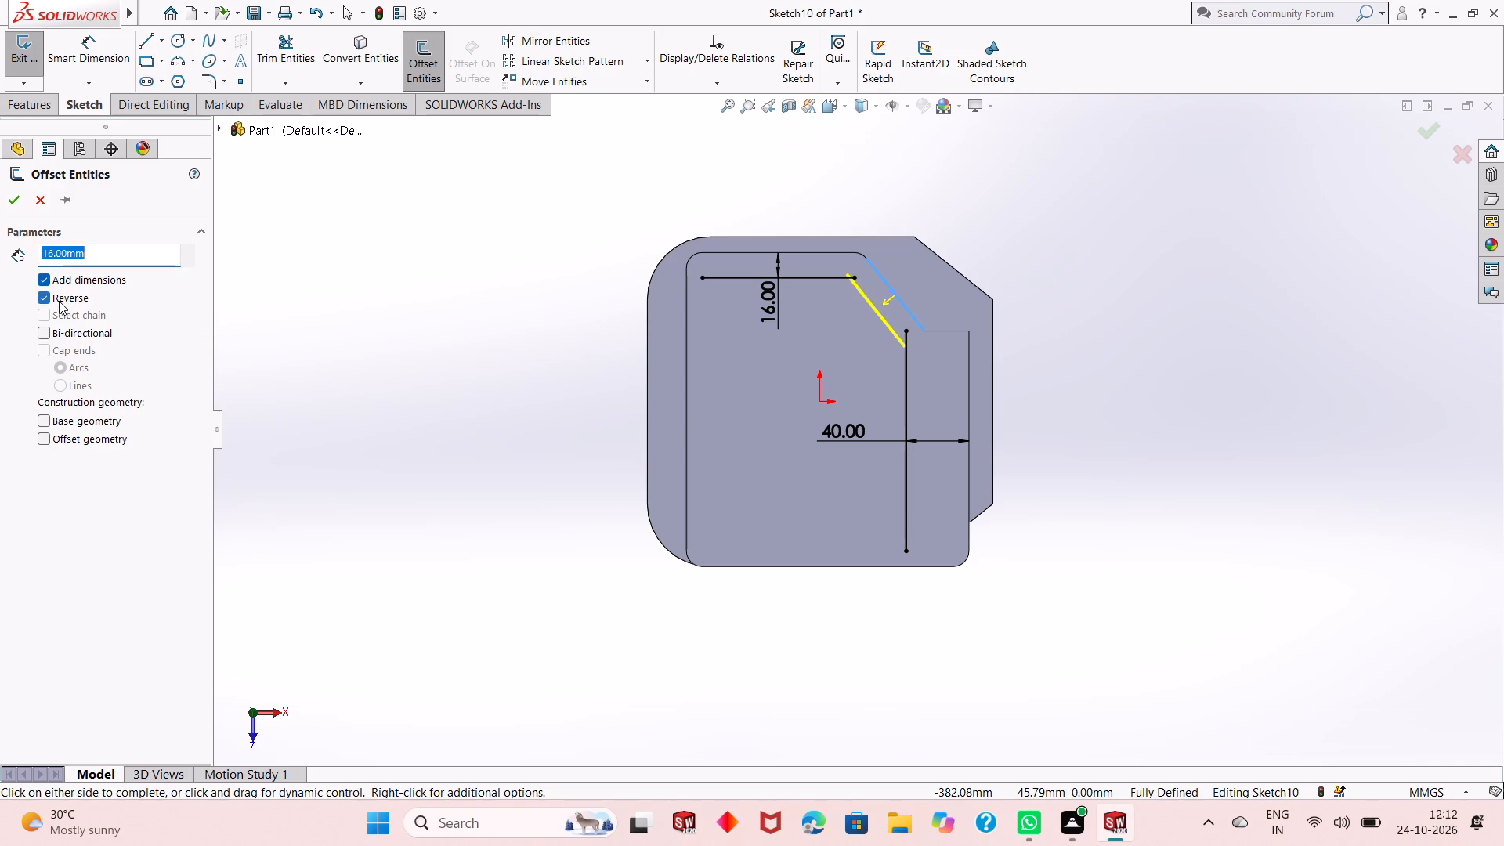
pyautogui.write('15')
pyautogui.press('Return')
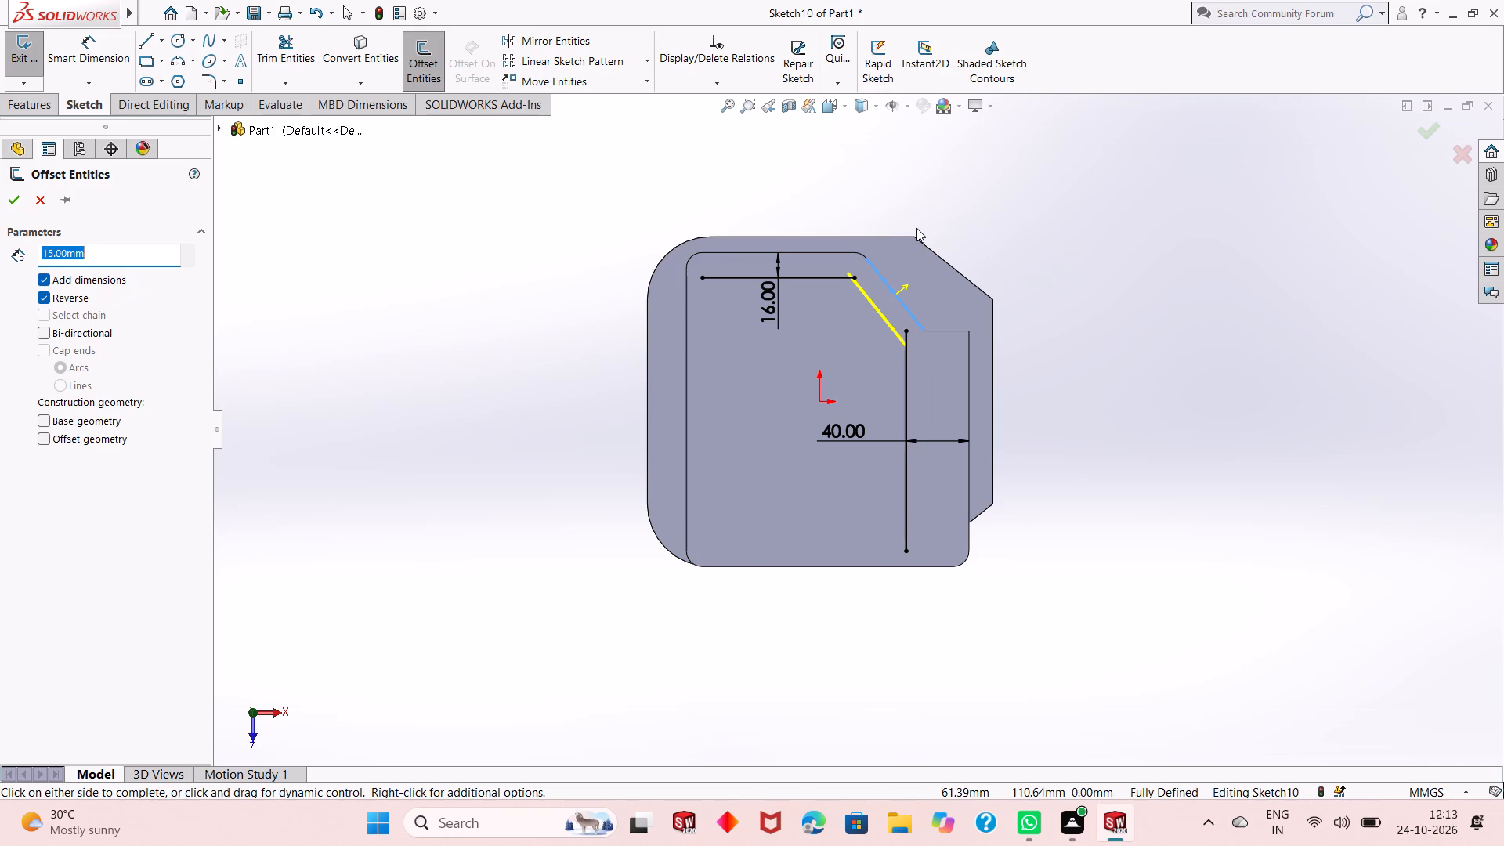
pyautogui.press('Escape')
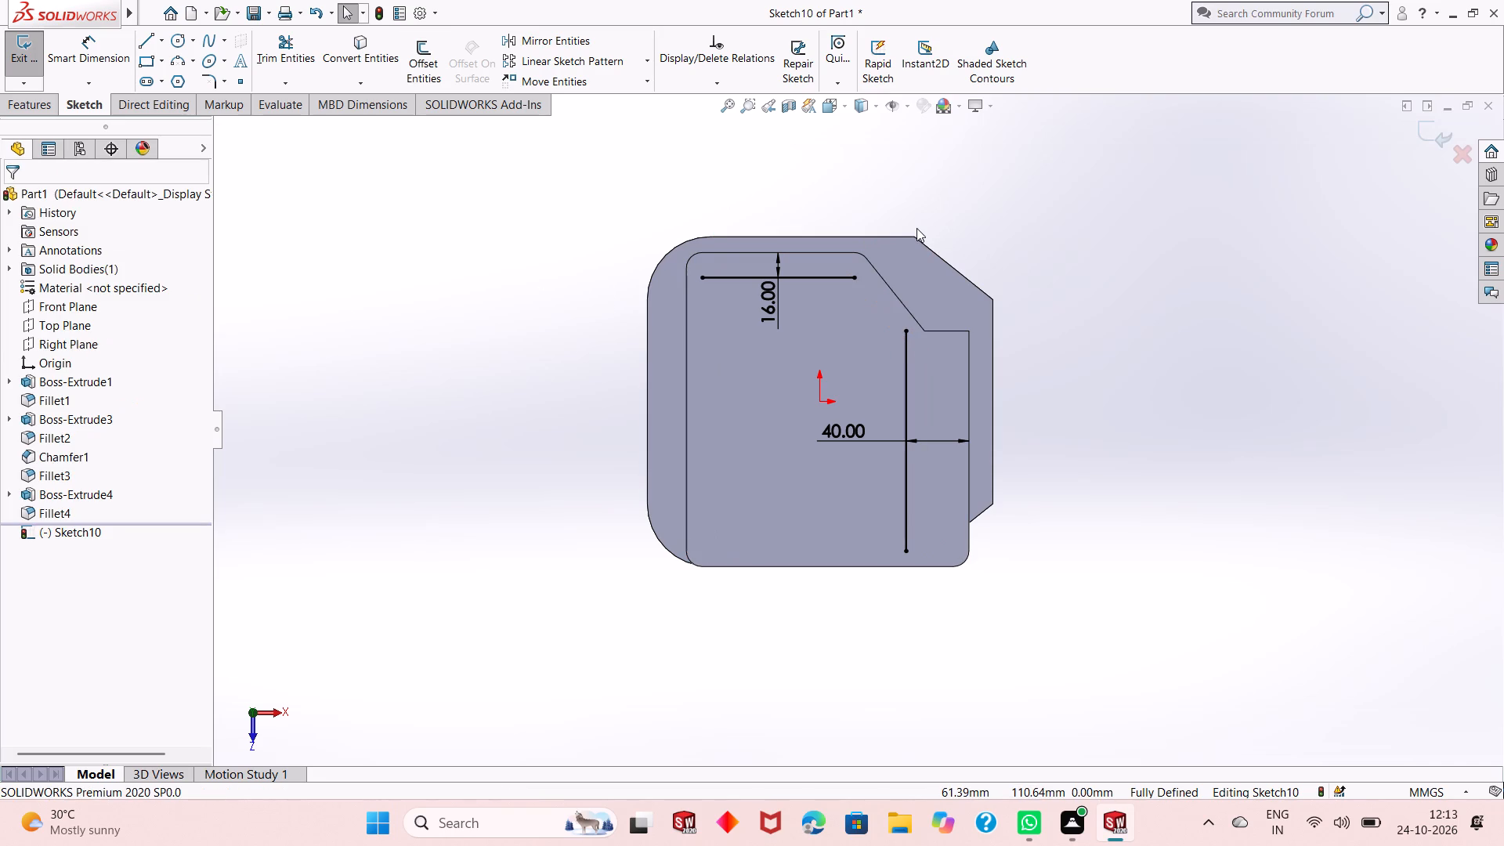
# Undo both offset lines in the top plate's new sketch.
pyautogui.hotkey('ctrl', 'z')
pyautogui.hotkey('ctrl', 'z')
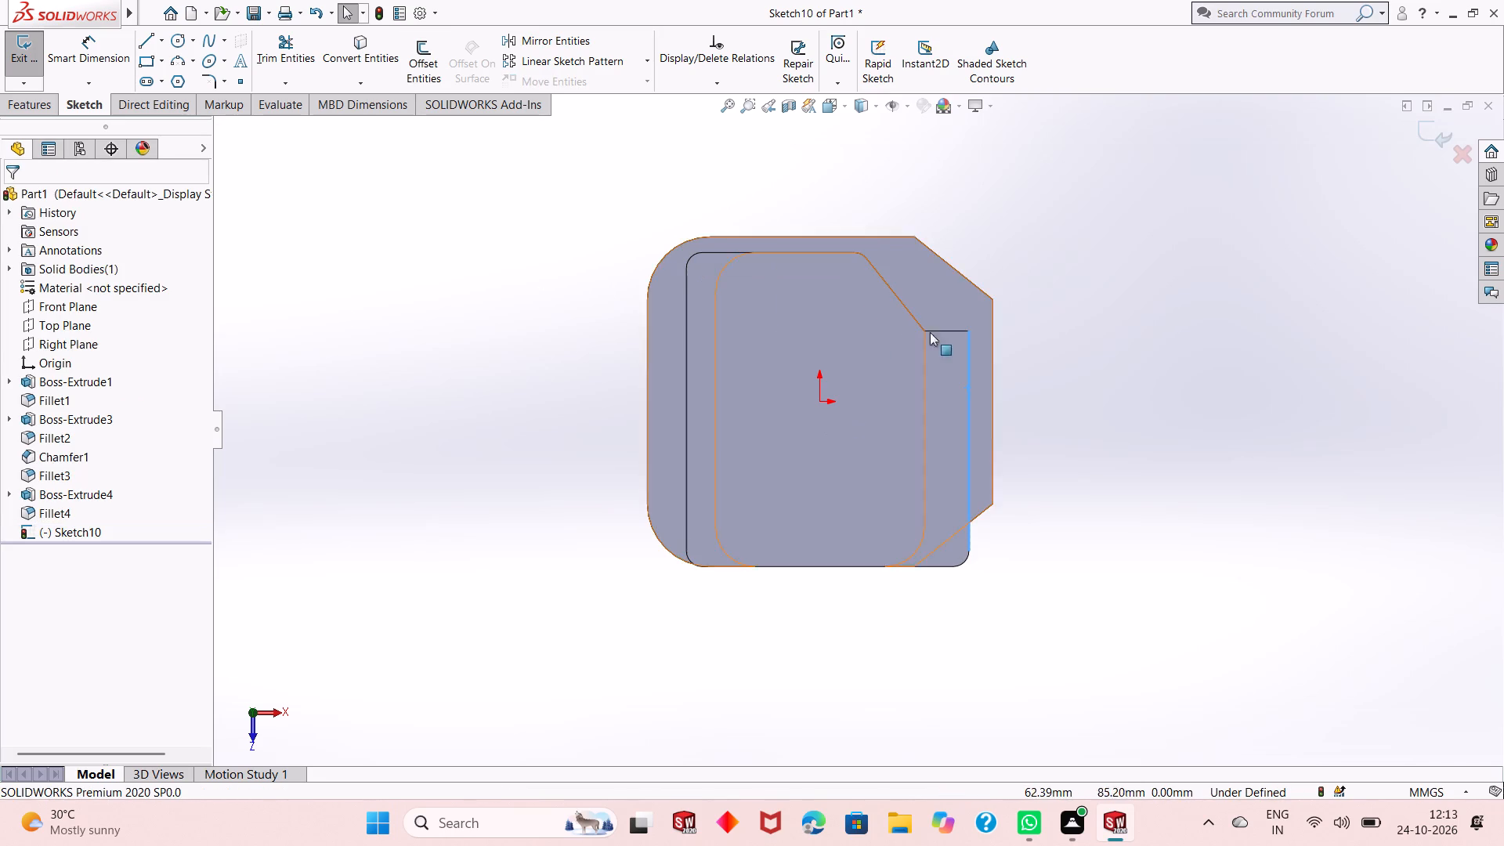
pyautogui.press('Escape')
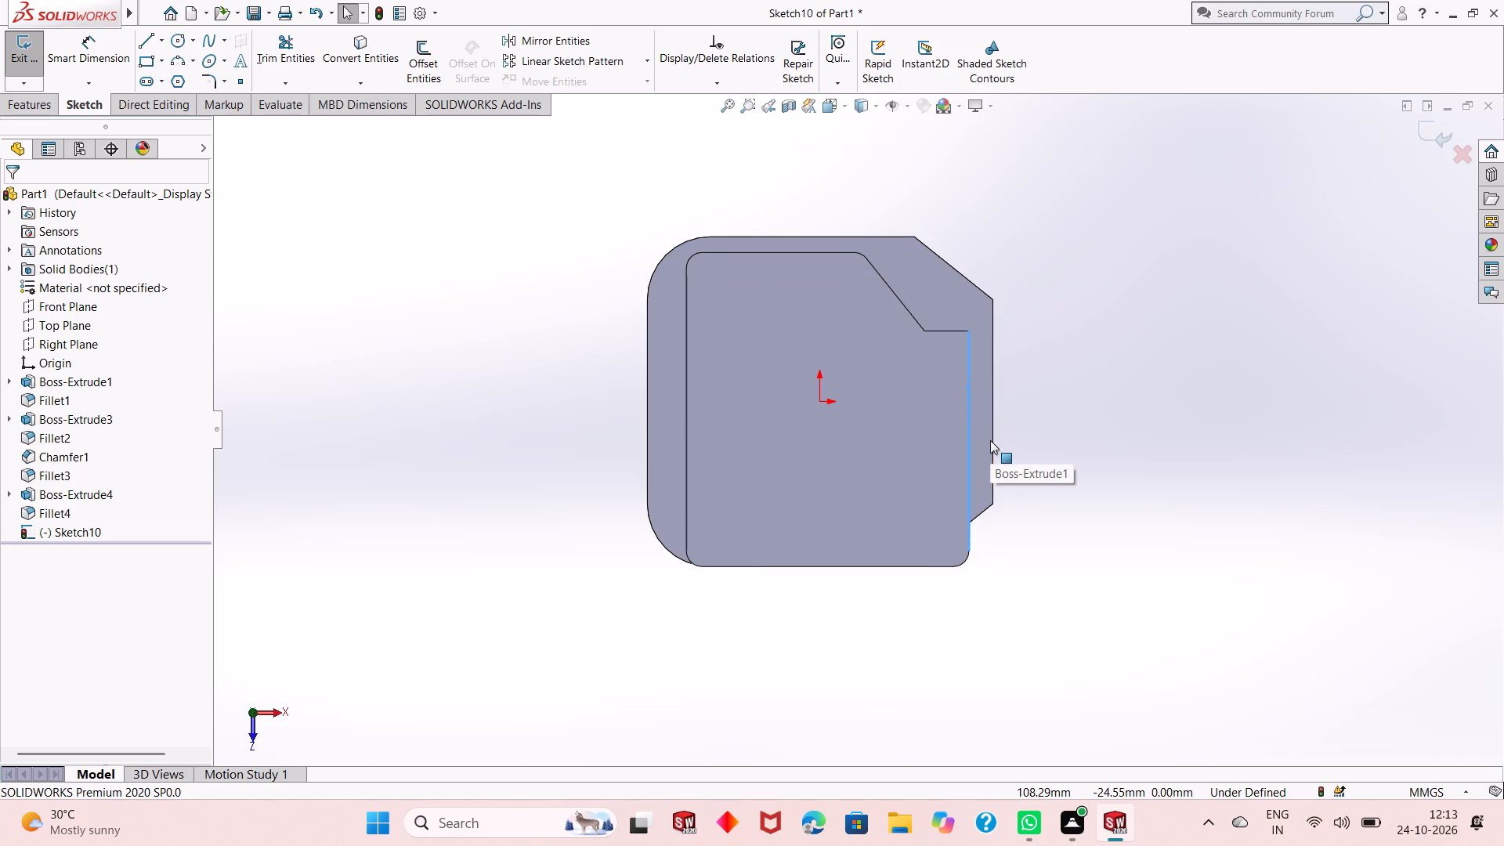
# Undo the creation of the empty sketch on the top plate's upper face.
pyautogui.hotkey('ctrl', 'z')
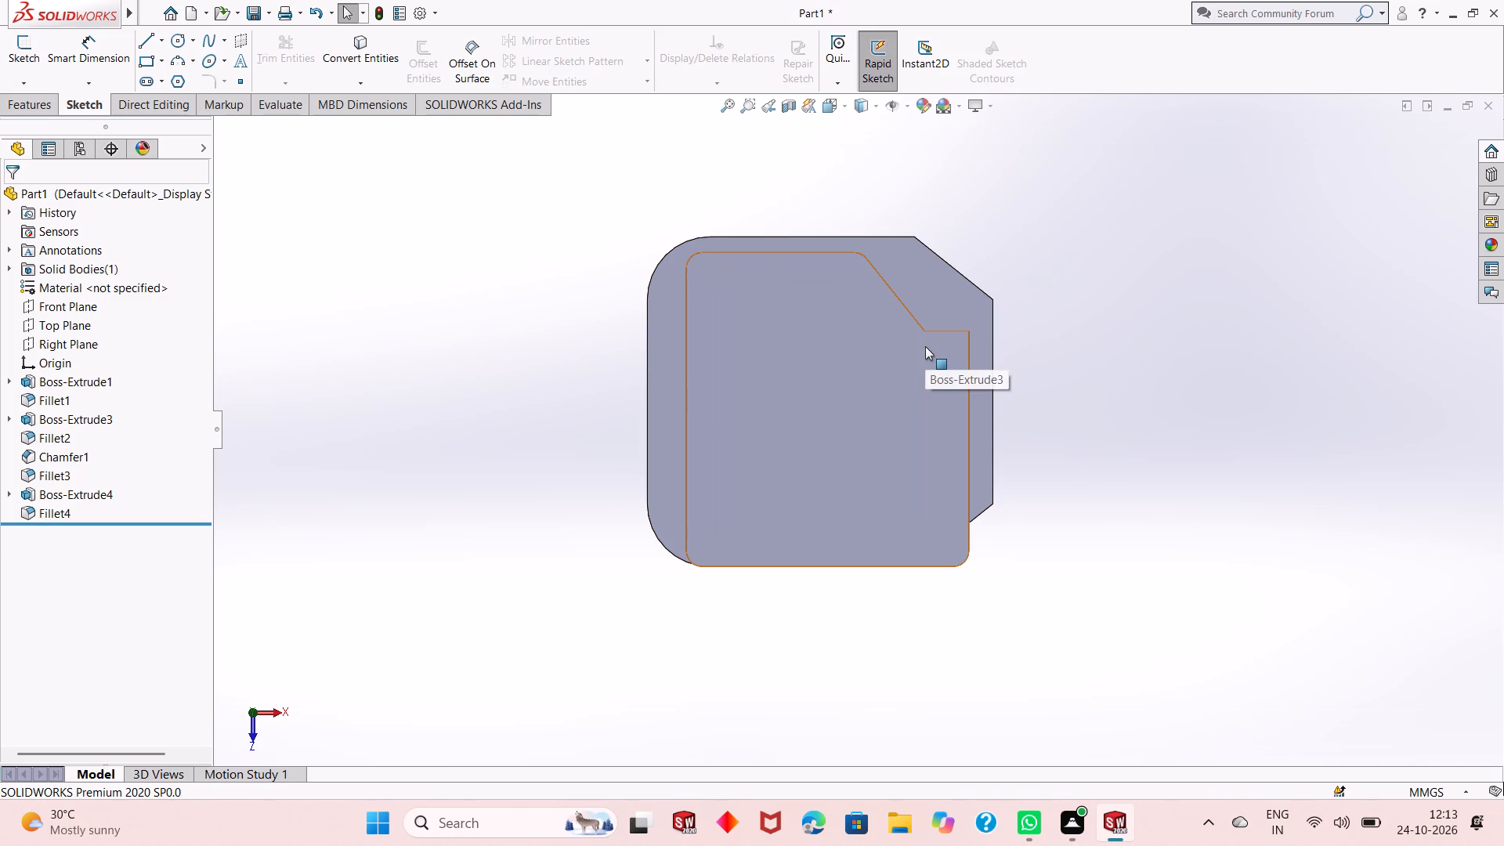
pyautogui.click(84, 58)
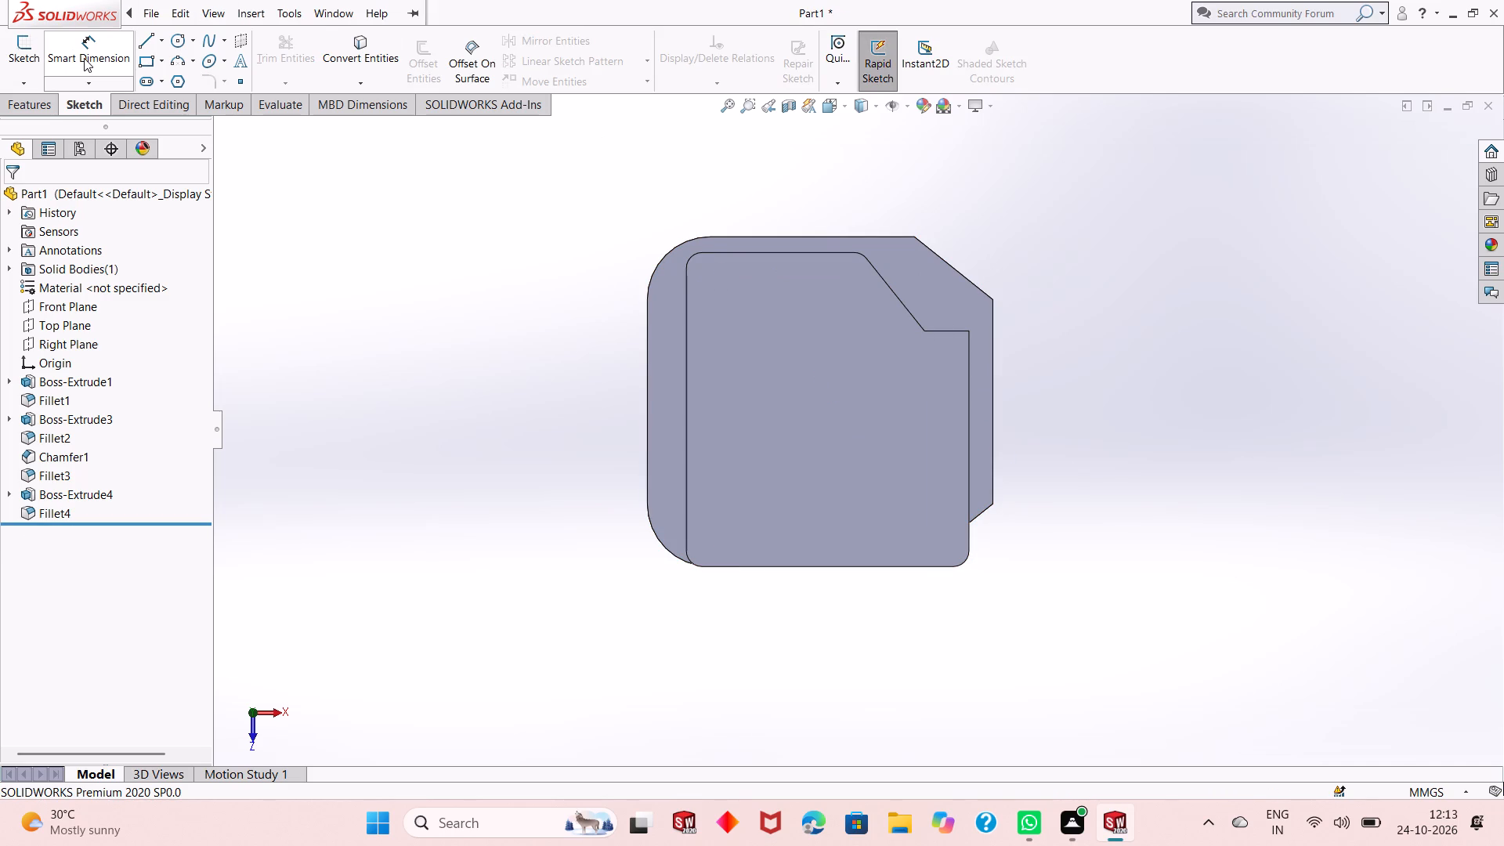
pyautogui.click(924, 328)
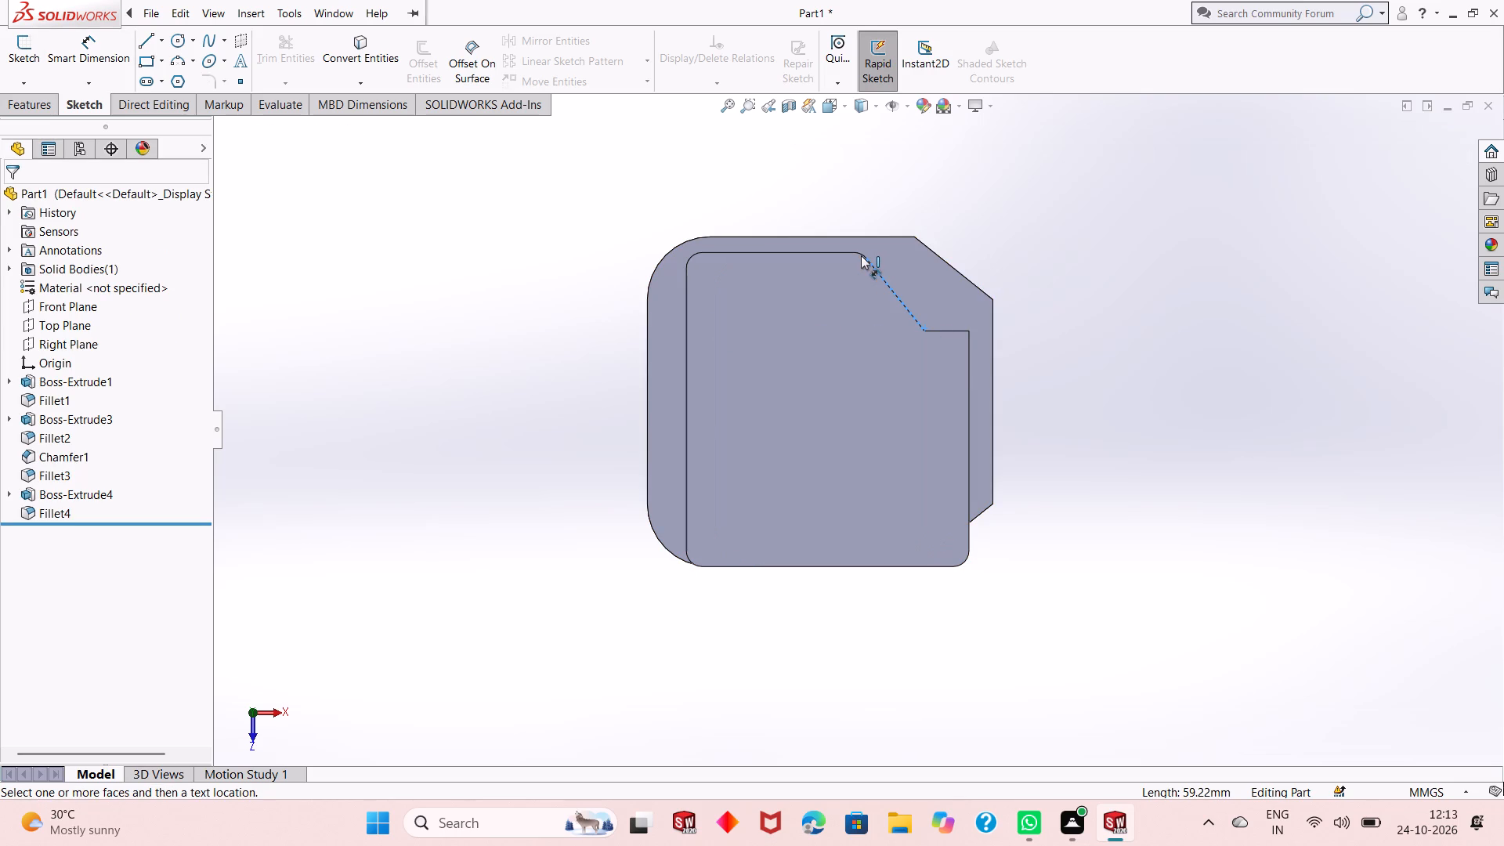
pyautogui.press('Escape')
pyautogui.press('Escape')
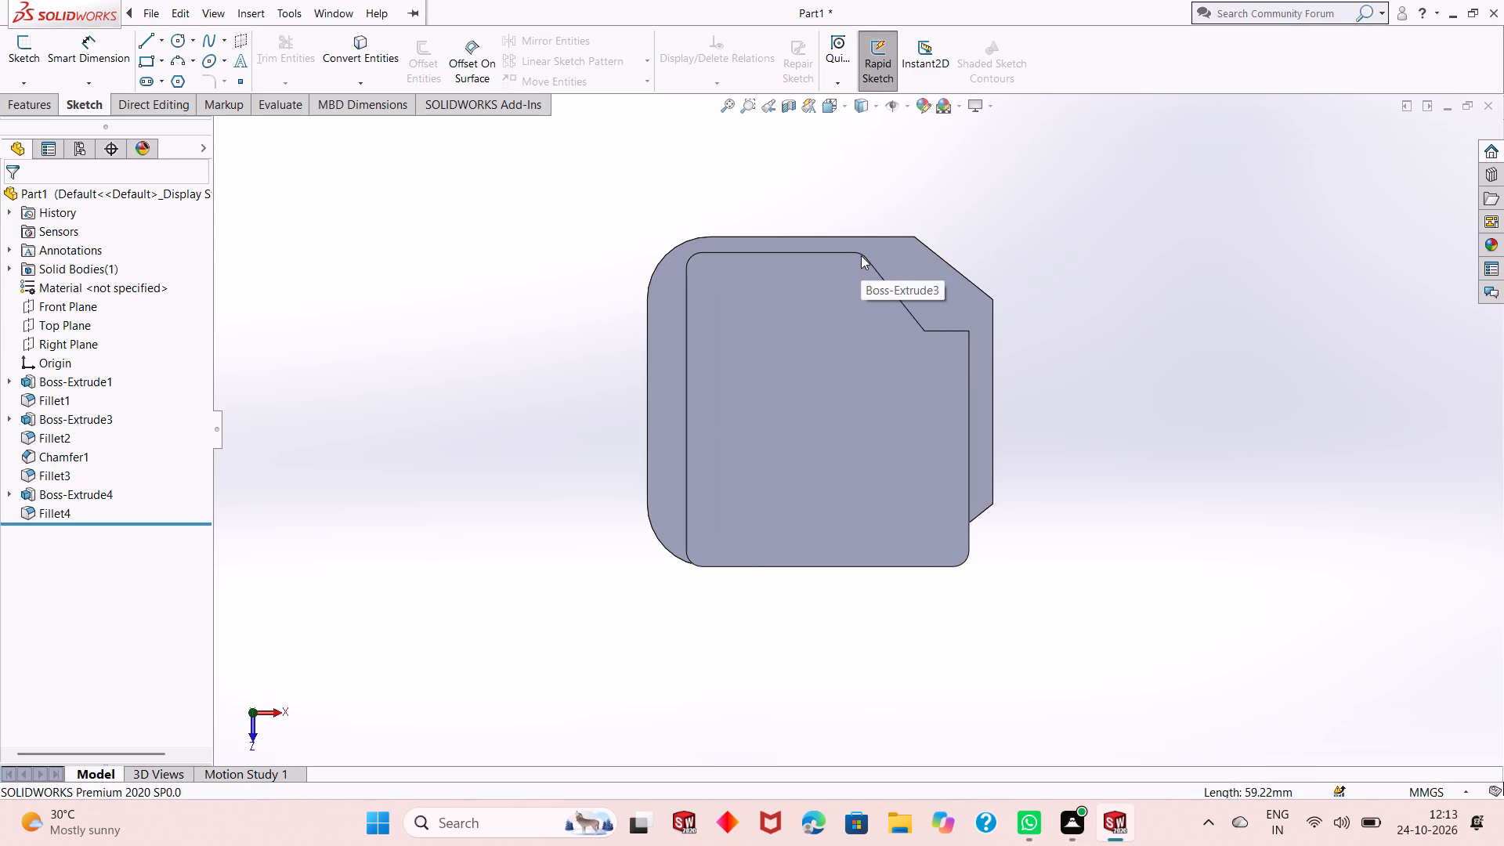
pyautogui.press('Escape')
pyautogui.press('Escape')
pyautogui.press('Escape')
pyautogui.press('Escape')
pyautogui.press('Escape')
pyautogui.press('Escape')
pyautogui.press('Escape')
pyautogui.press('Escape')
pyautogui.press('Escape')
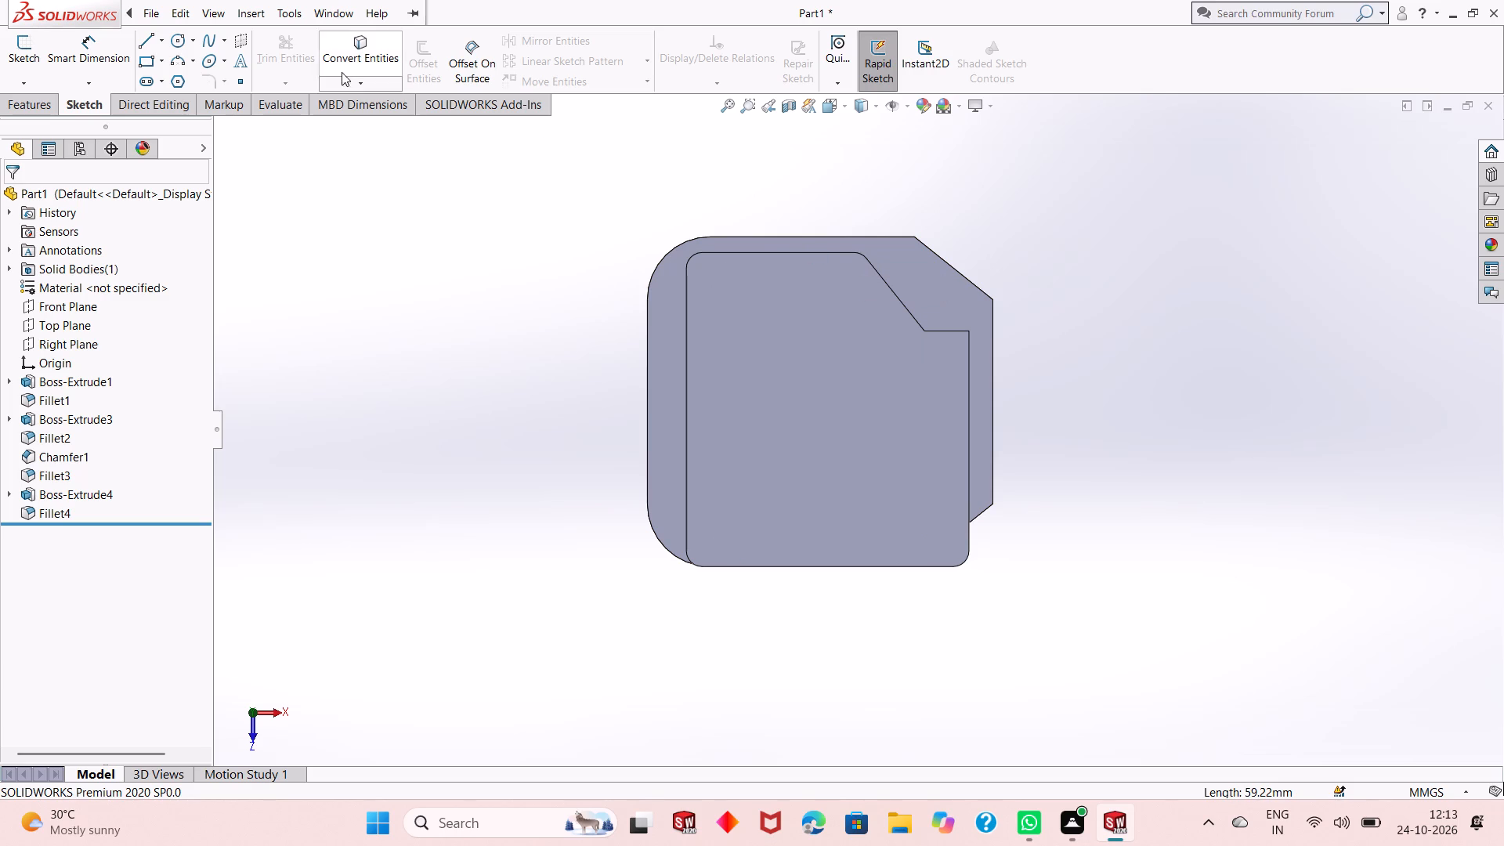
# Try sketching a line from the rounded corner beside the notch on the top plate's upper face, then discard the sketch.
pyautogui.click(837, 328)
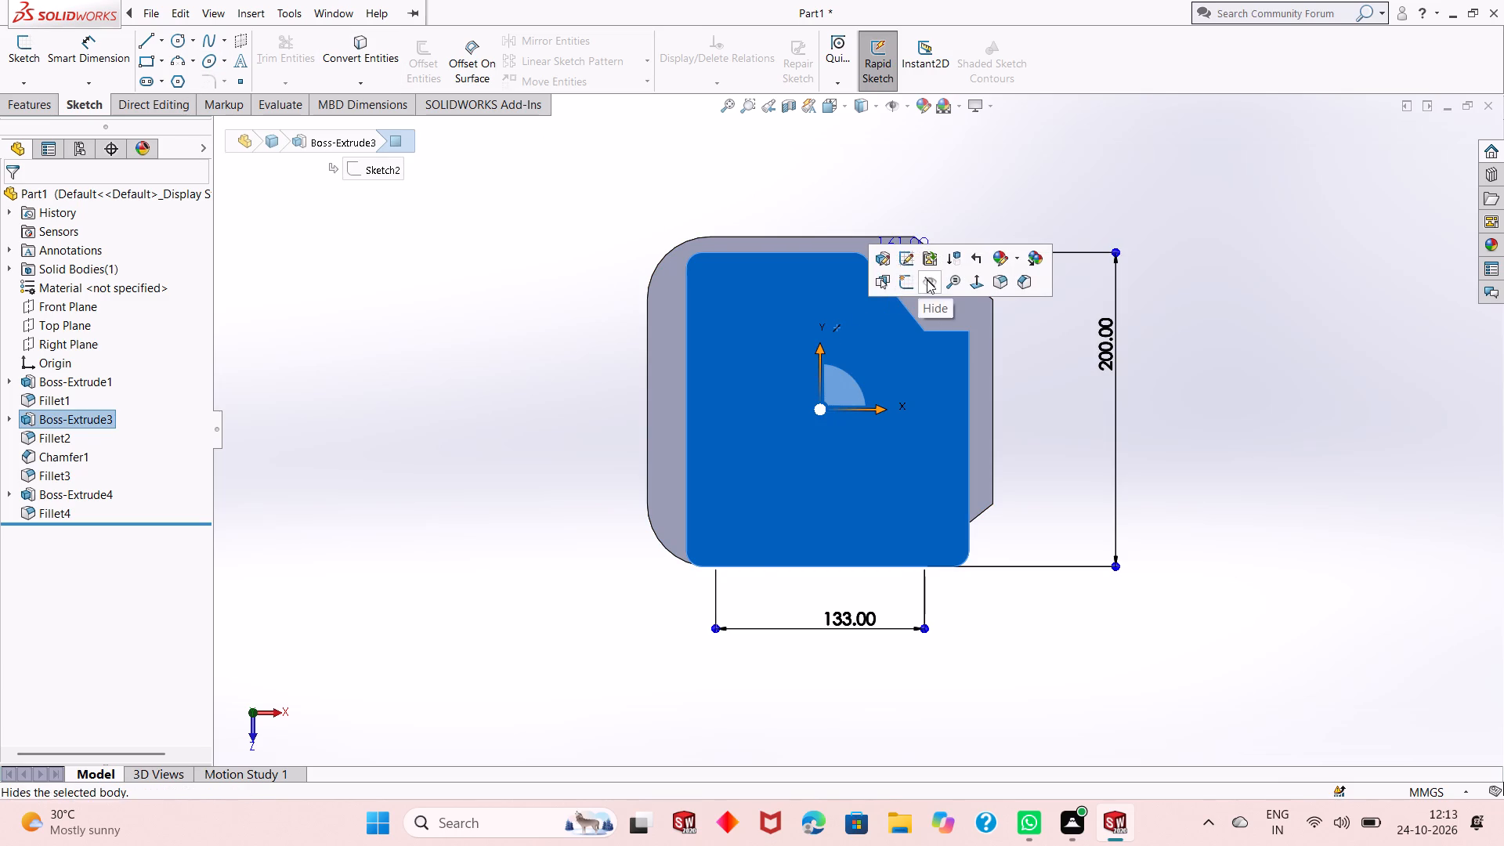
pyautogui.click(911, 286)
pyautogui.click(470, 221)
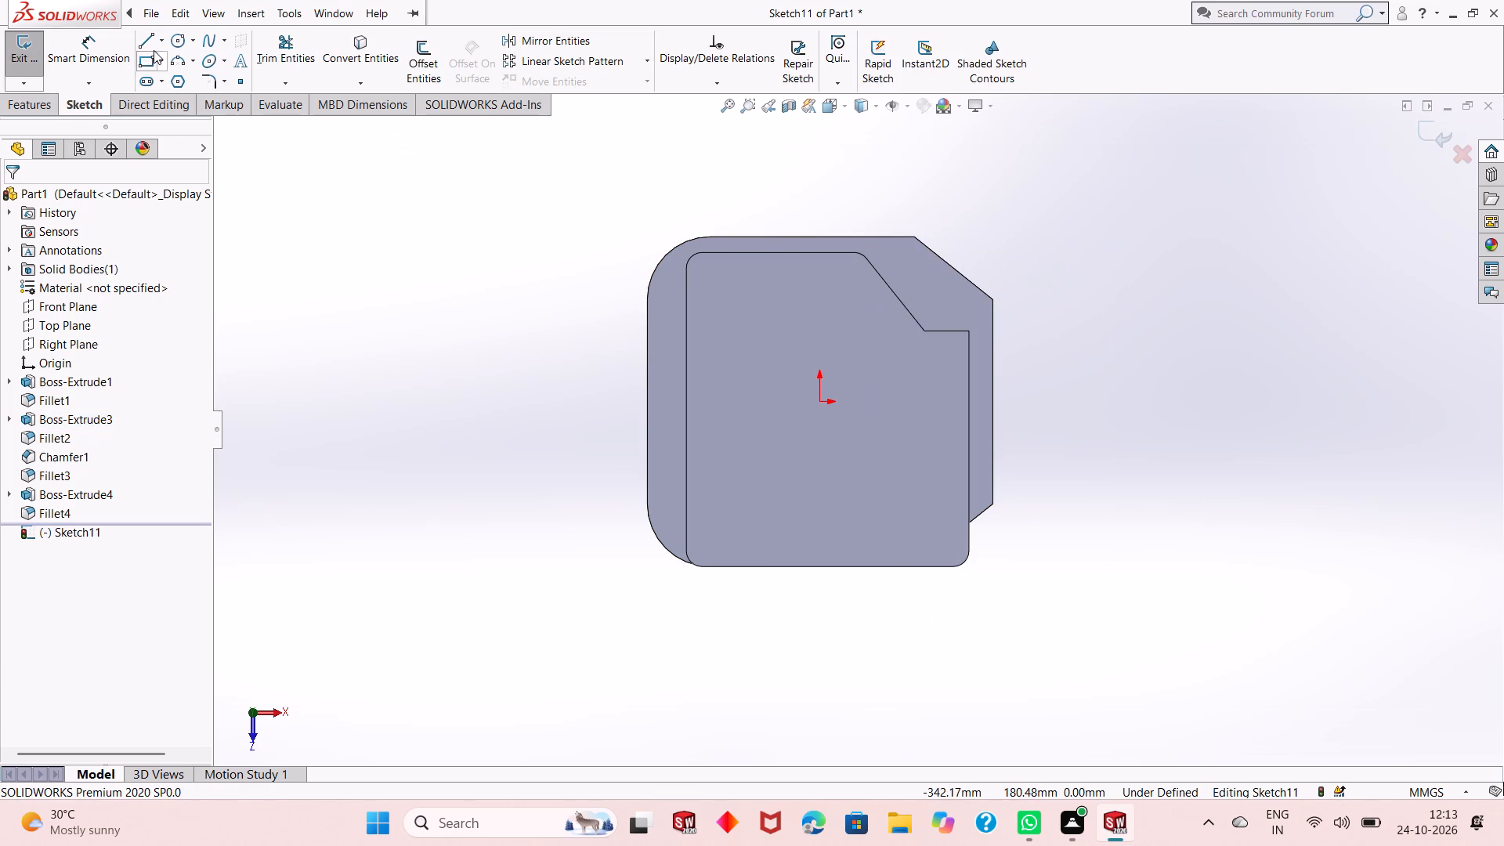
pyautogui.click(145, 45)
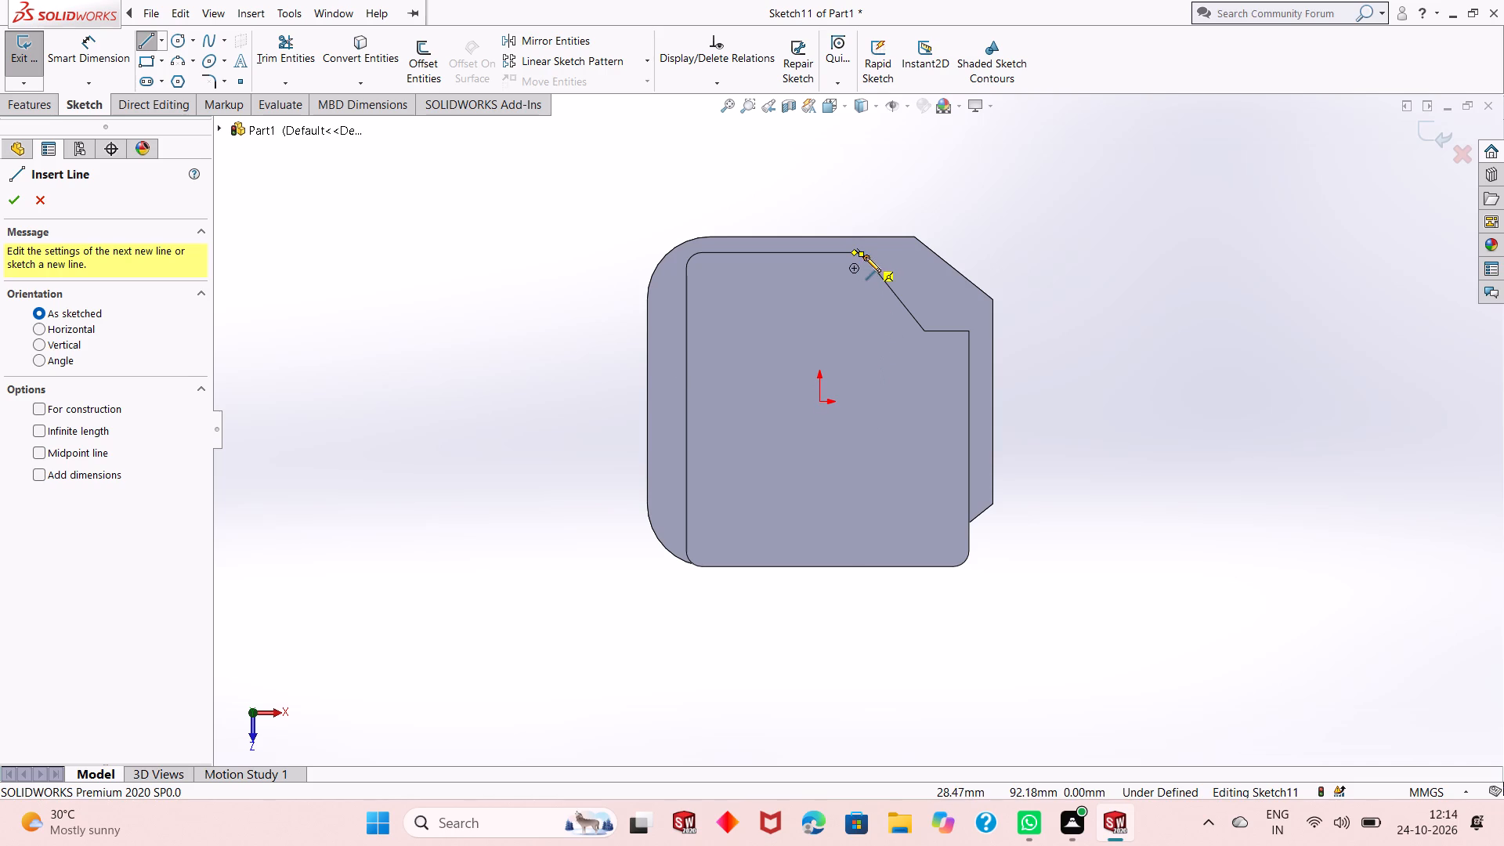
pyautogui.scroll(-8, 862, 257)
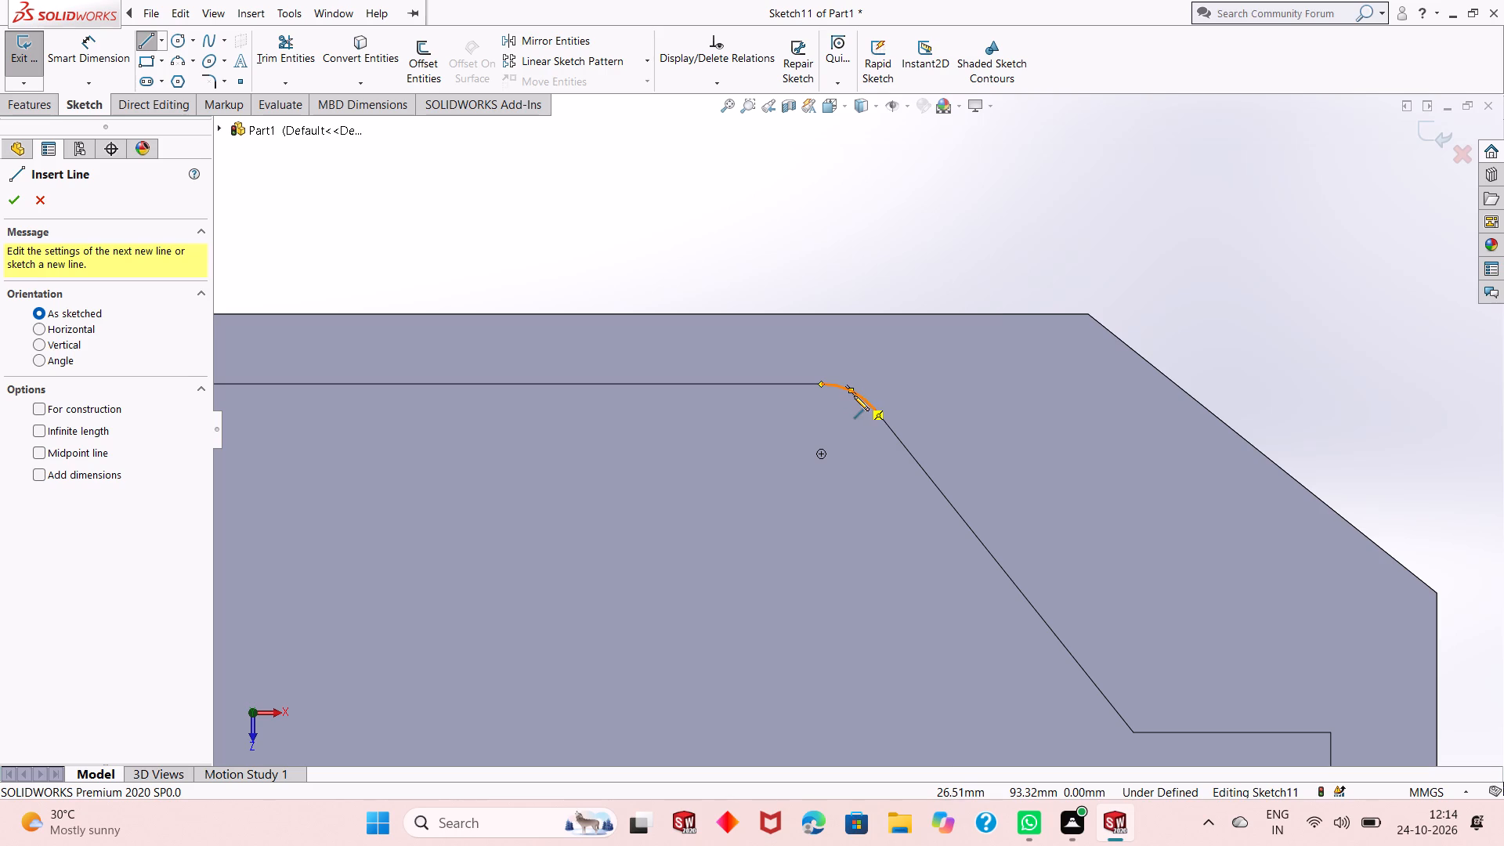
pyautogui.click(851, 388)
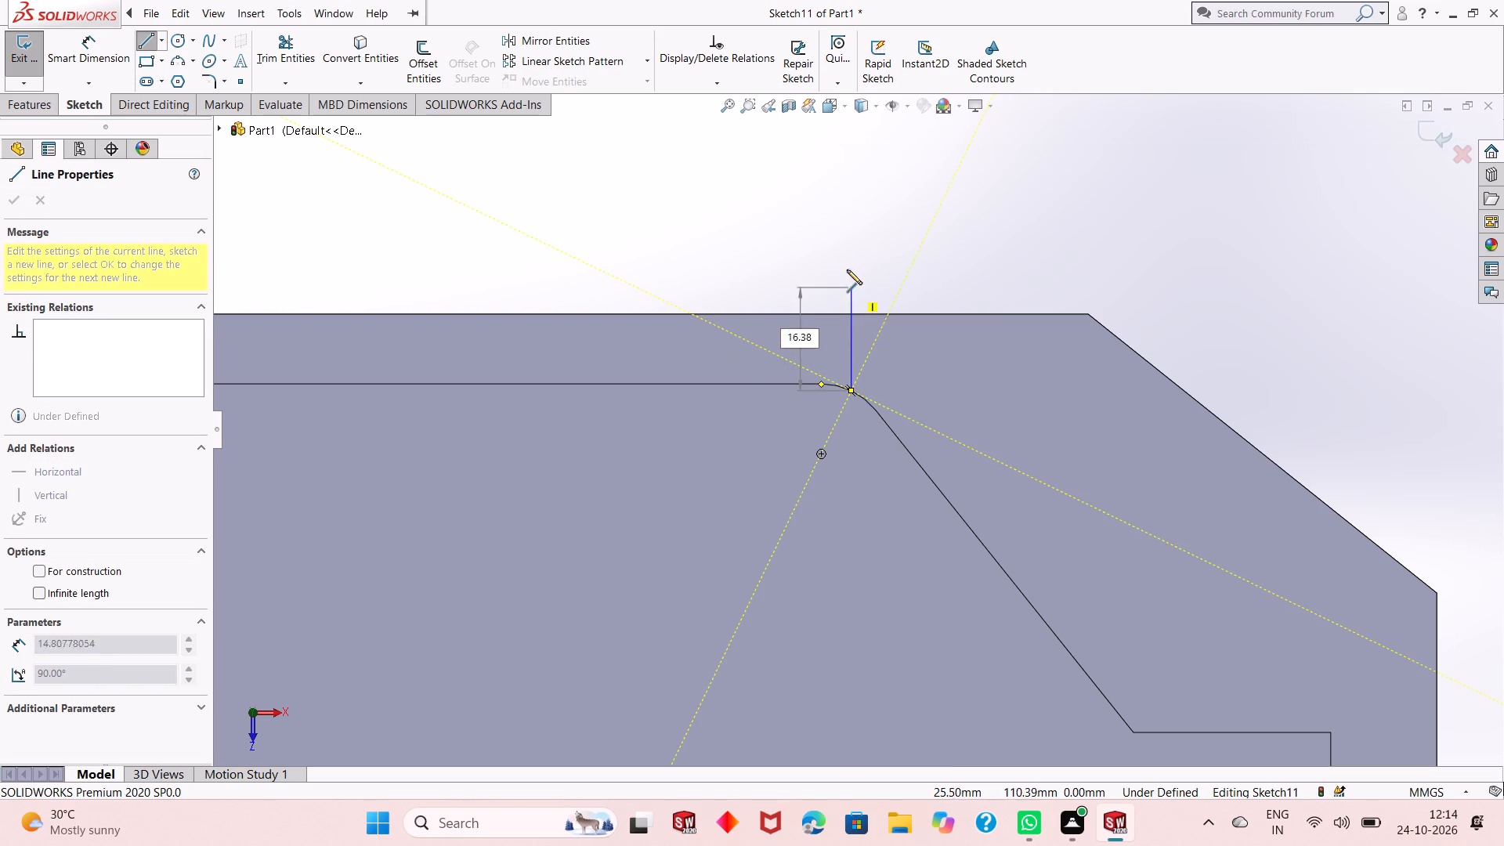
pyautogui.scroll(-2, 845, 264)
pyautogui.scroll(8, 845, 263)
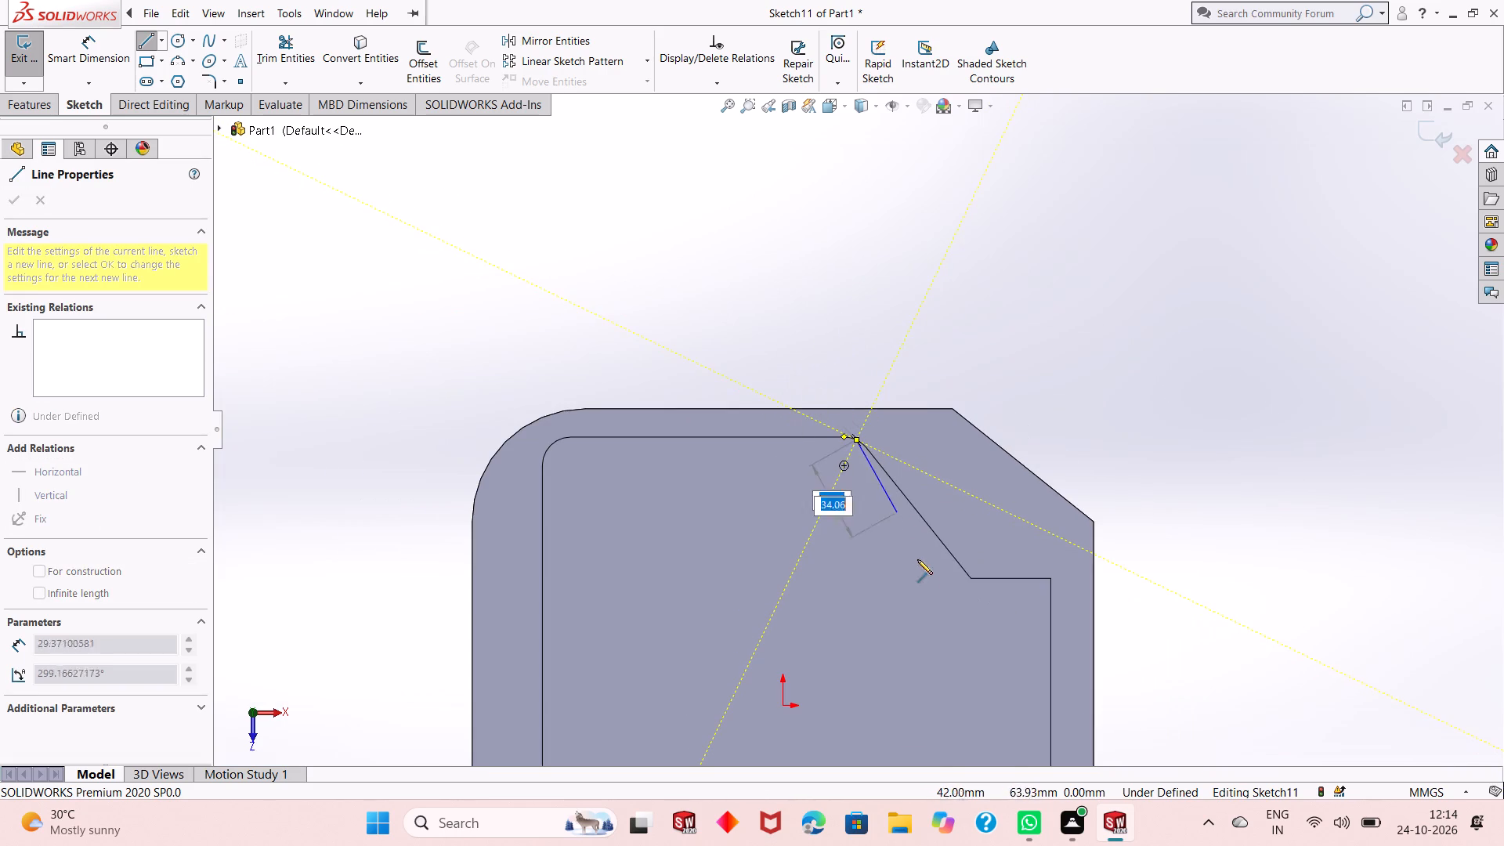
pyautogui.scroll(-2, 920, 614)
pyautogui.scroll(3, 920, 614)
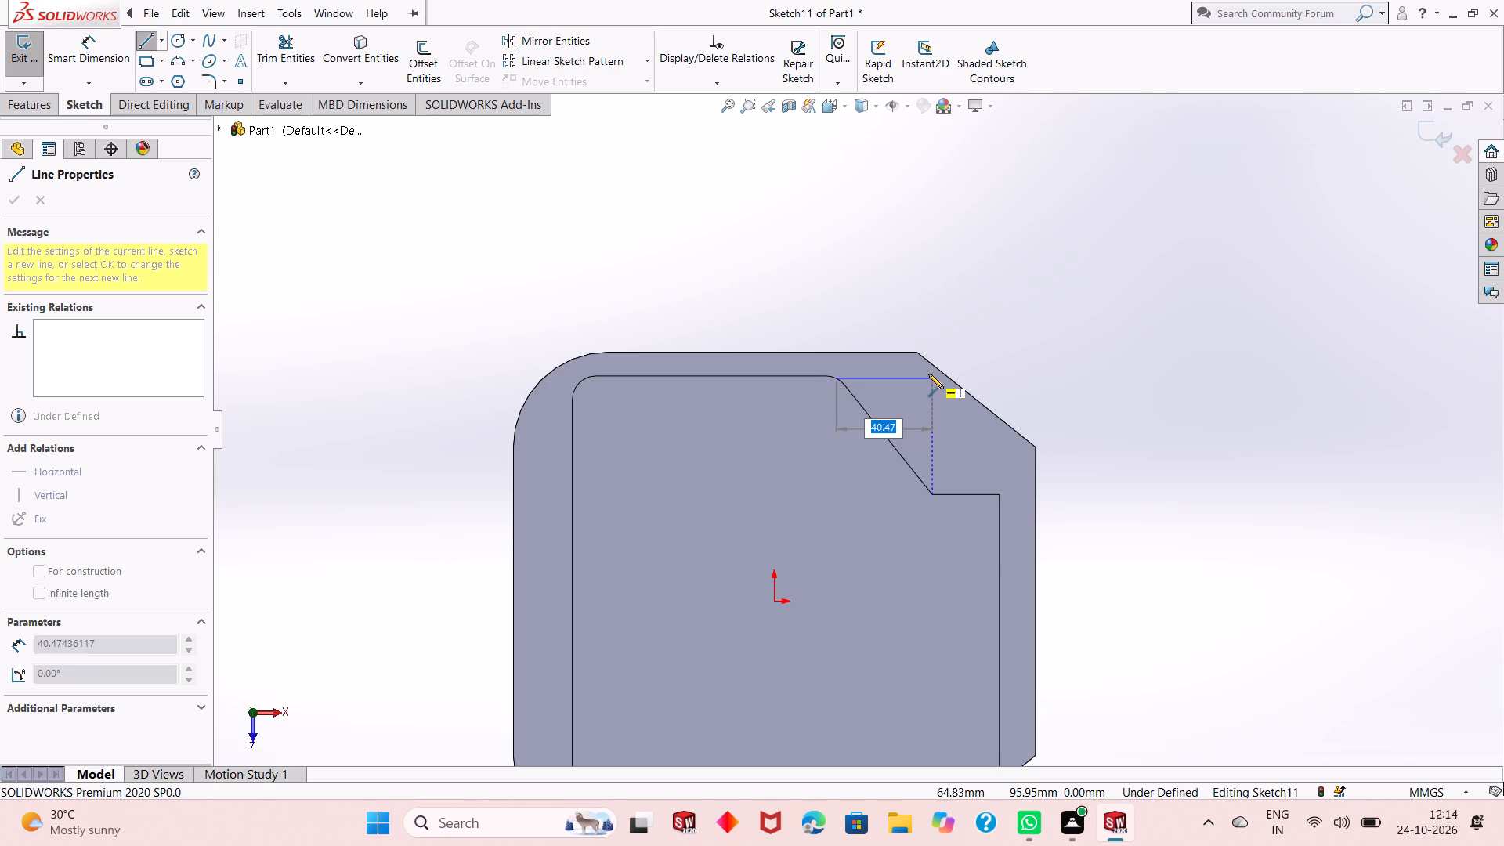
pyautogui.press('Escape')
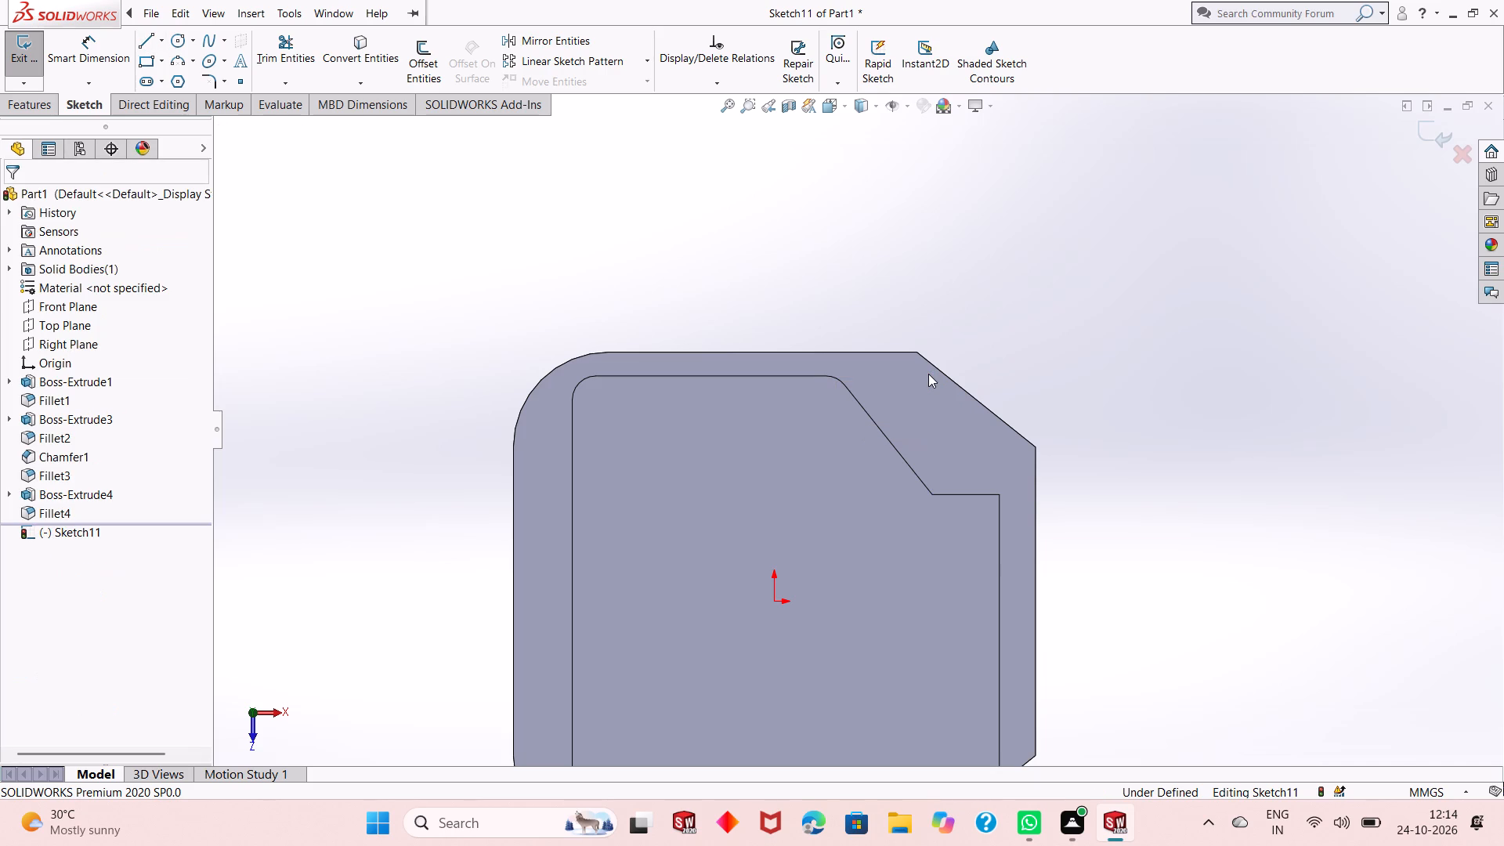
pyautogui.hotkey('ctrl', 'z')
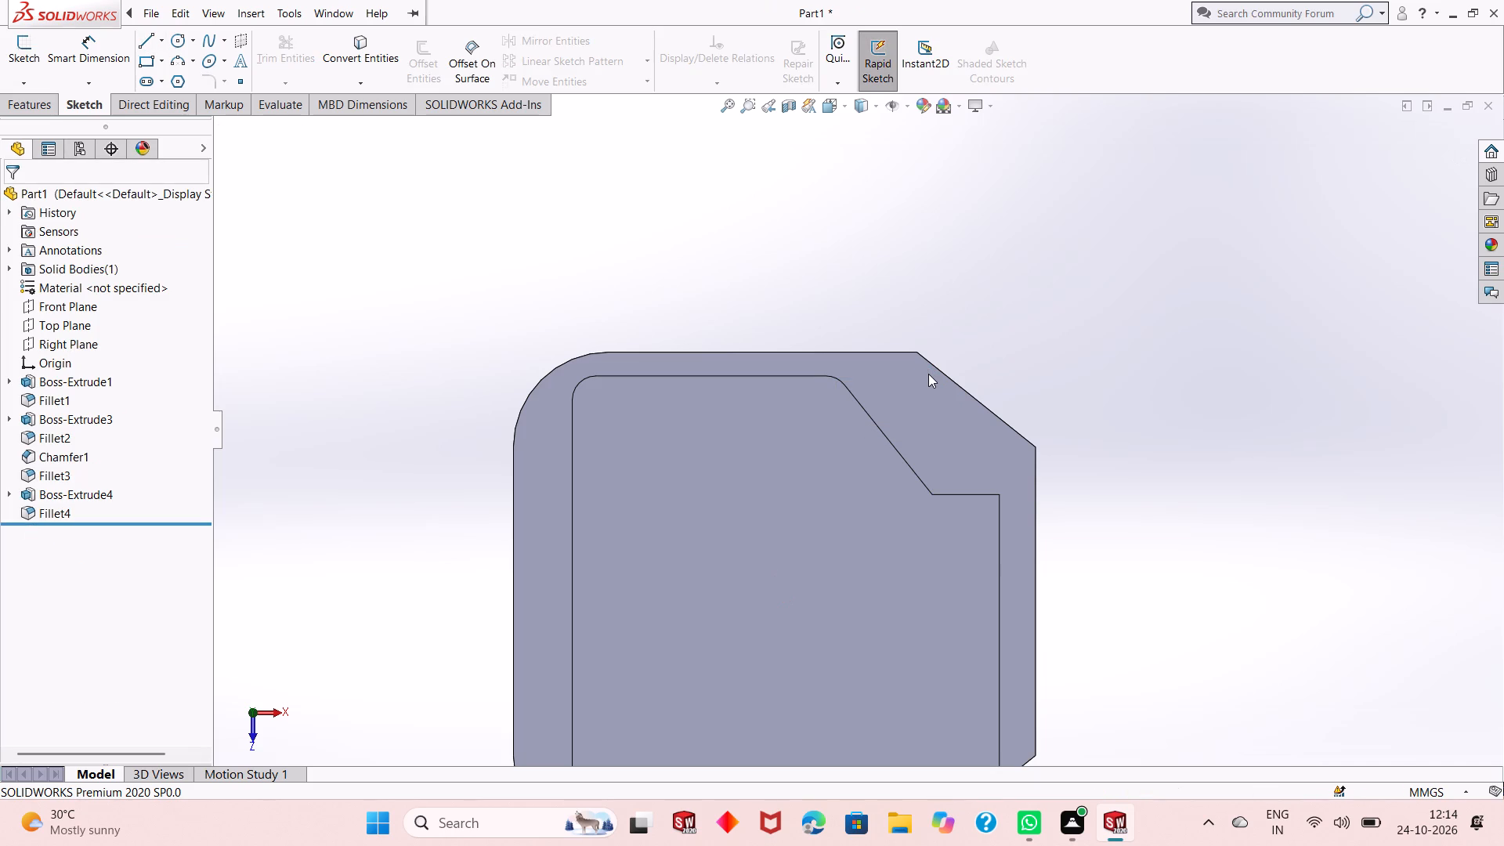
# Undo the most recent chamfer edit on the block.
pyautogui.hotkey('ctrl', 'z')
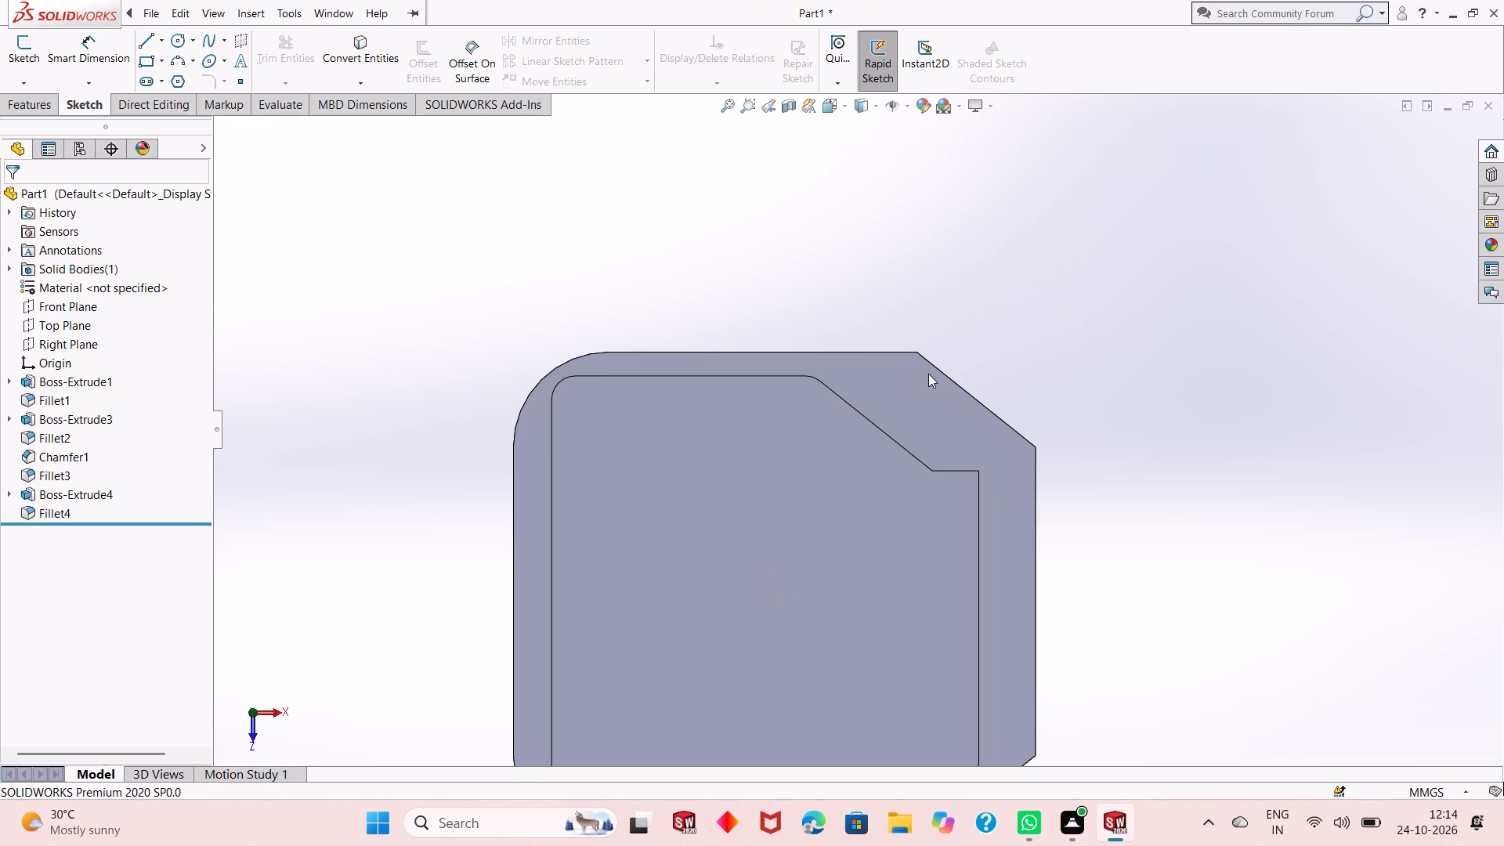
pyautogui.hotkey('ctrl', 'z')
# Undo the top plate's latest overall width change and back out of its sketch edit.
pyautogui.hotkey('ctrl', 'z')
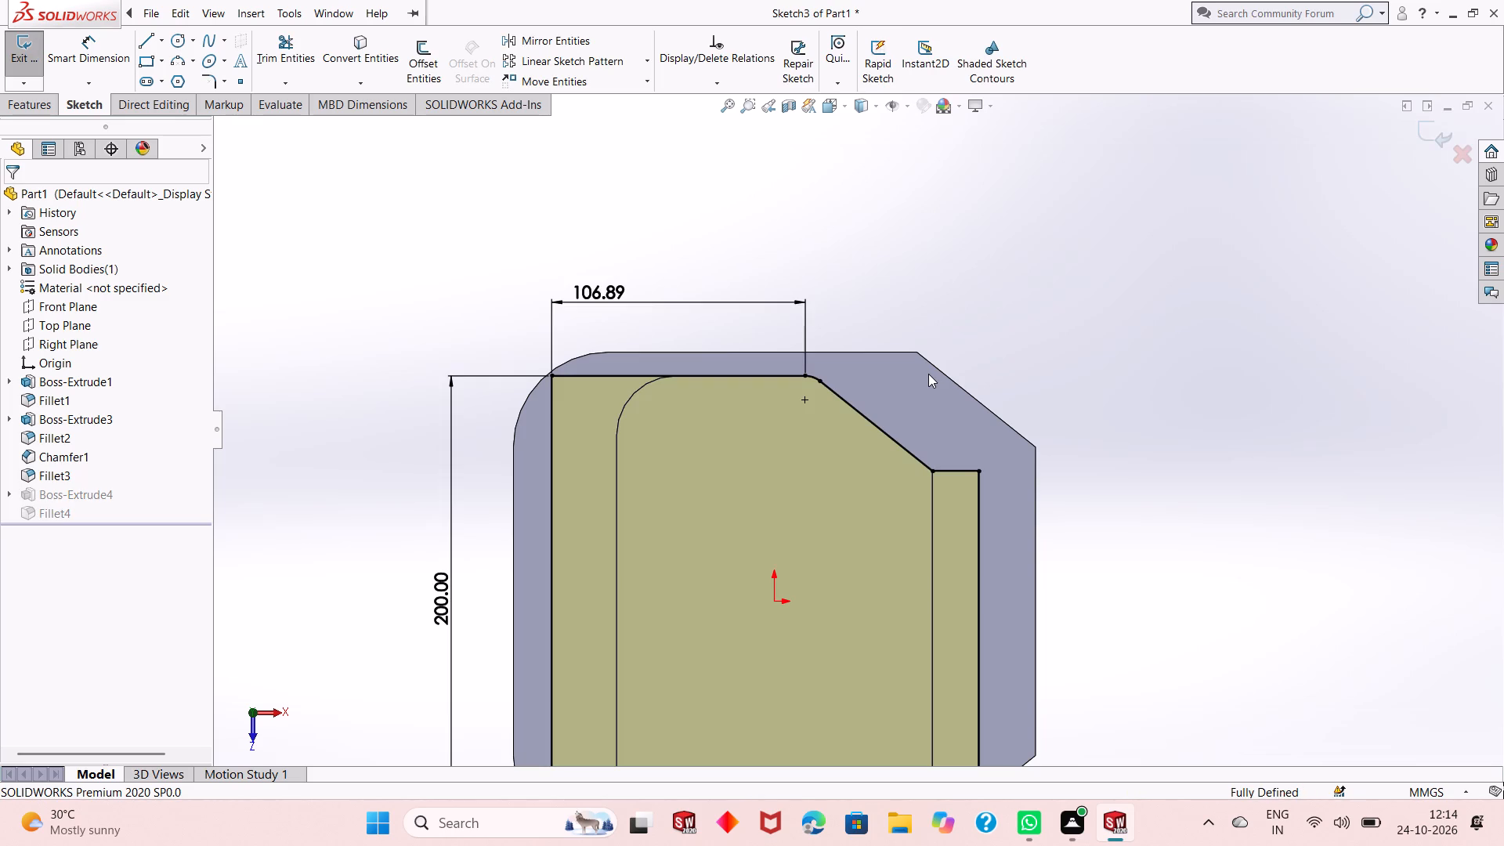
pyautogui.scroll(3, 734, 396)
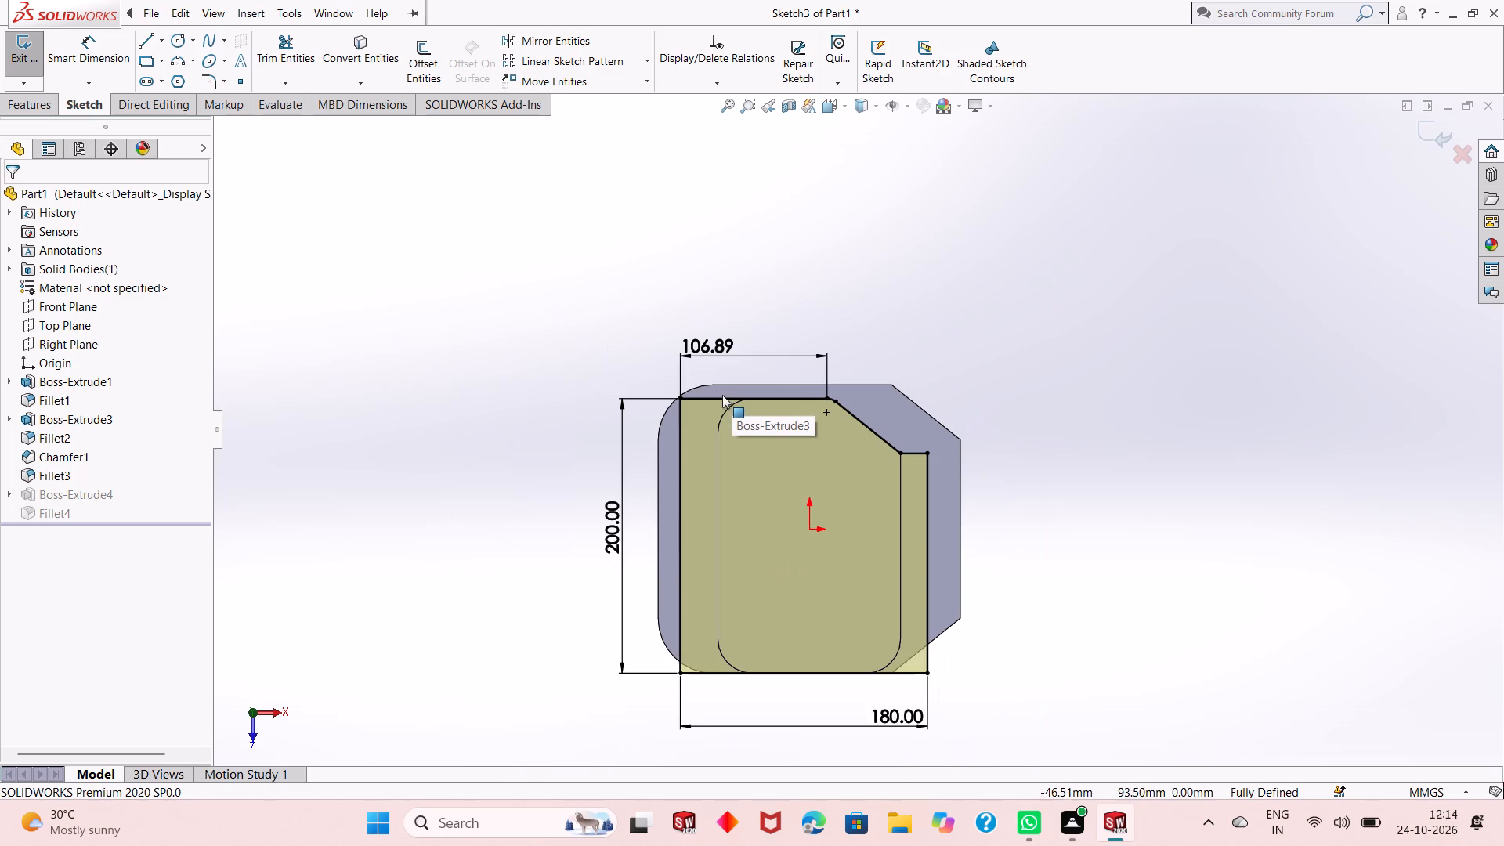
pyautogui.scroll(-1, 863, 602)
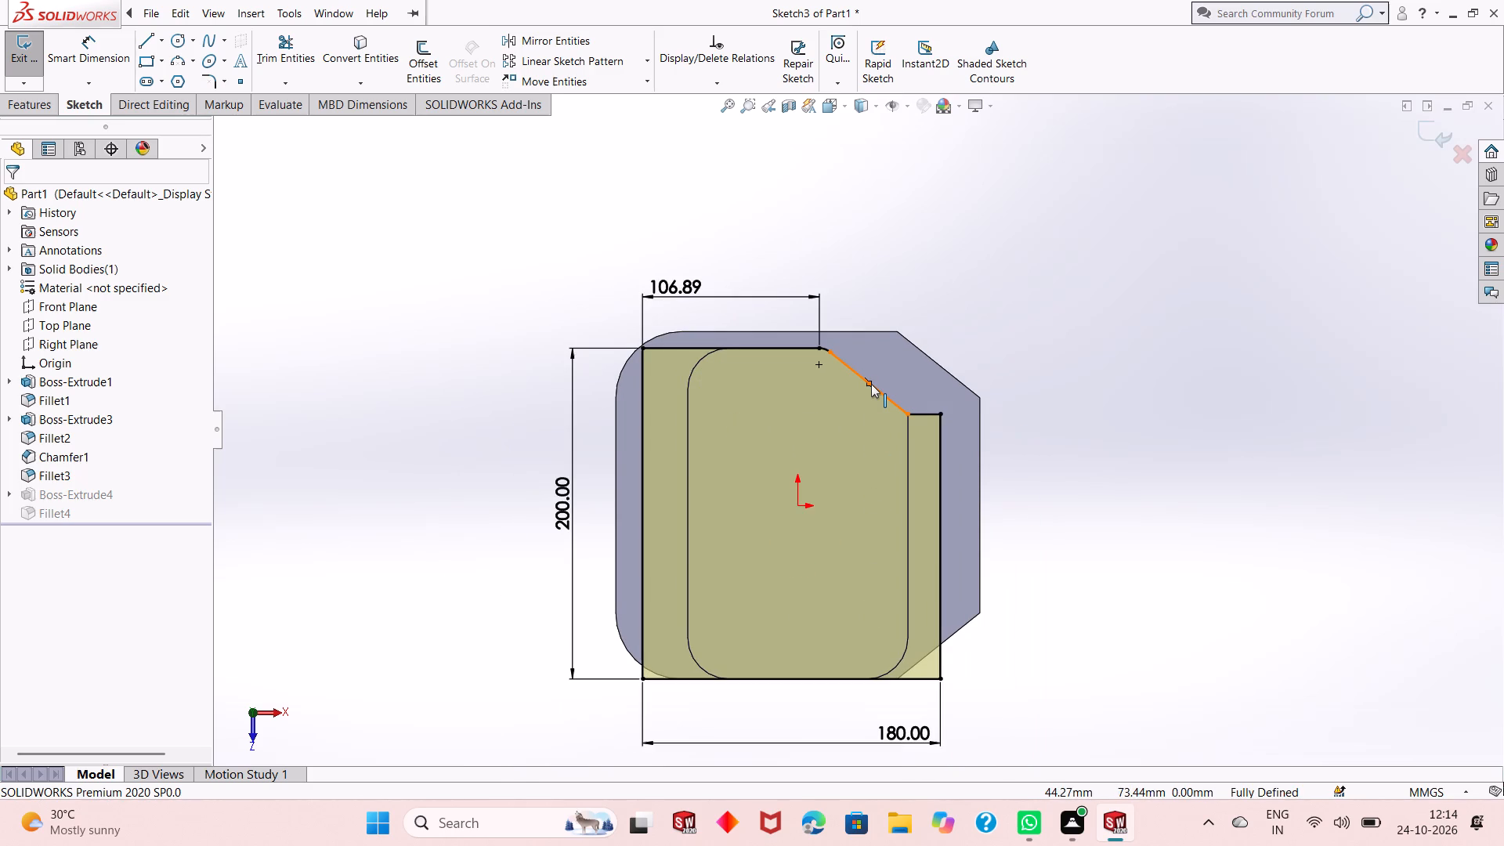
pyautogui.hotkey('ctrl', 'z')
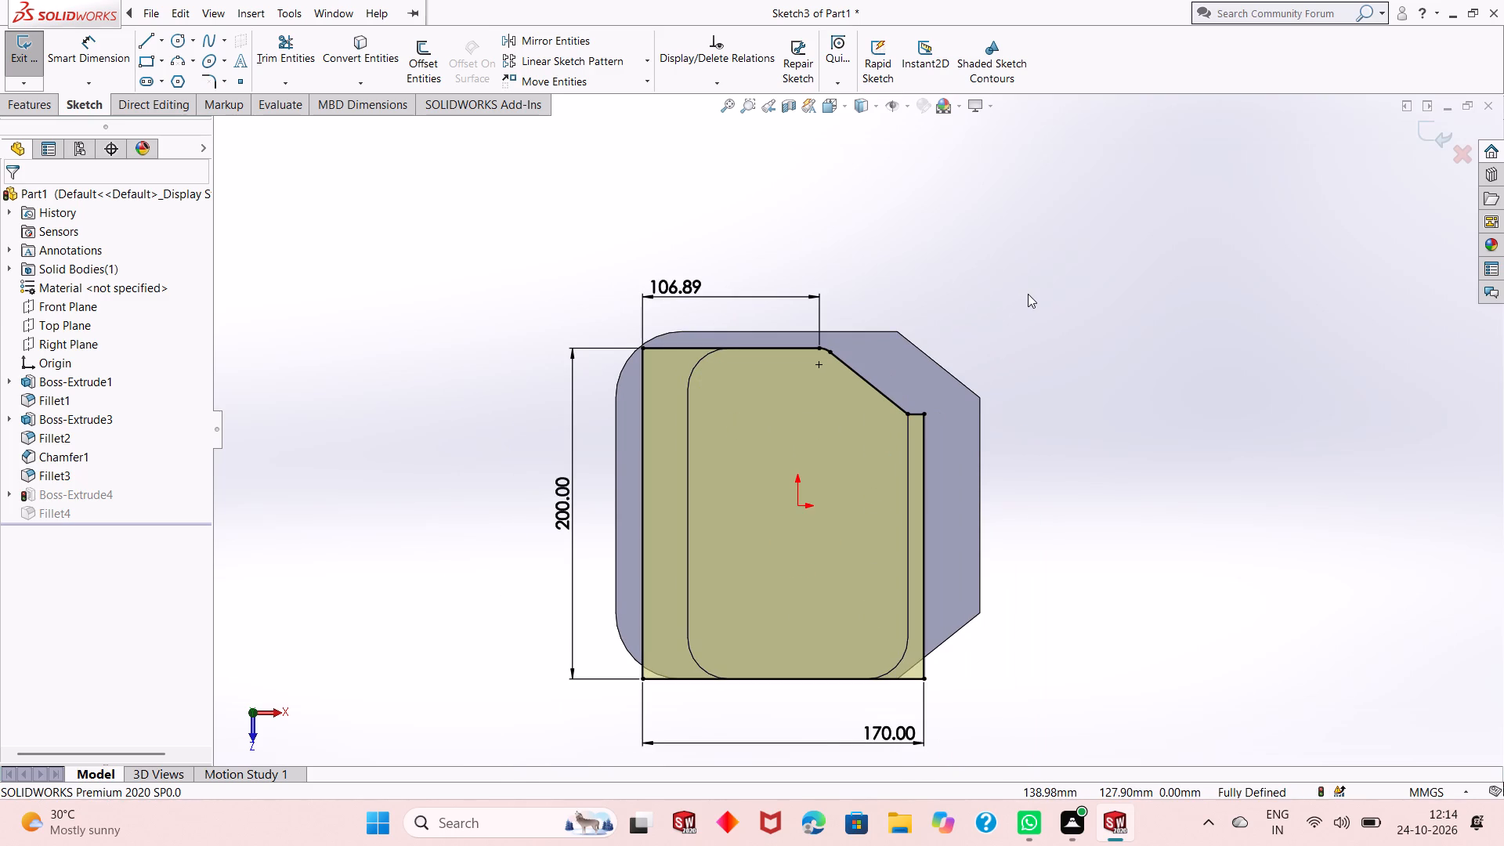
pyautogui.hotkey('ctrl', 'z')
pyautogui.hotkey('ctrl', 'z')
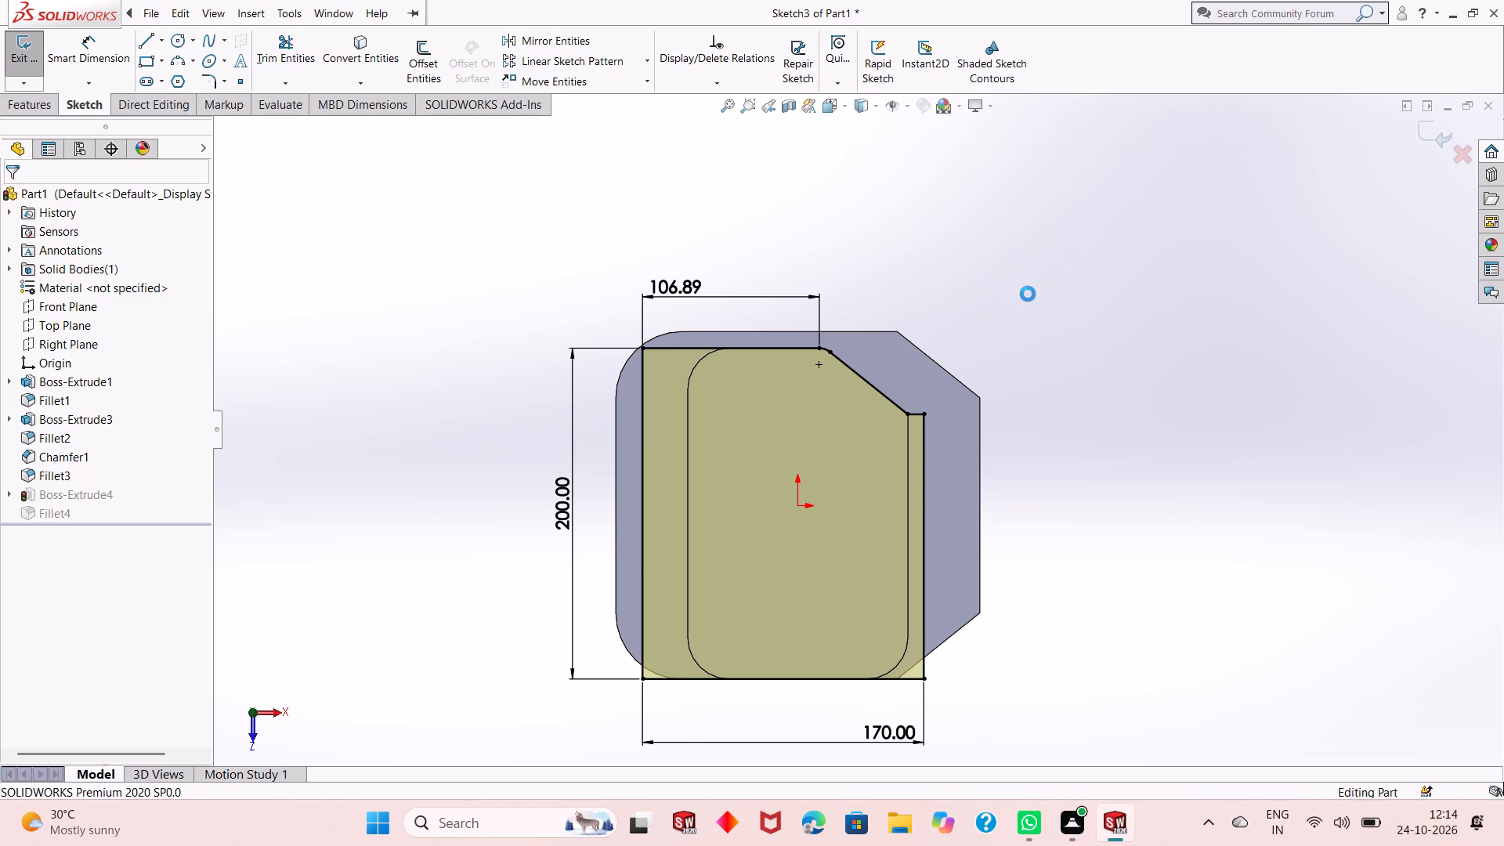
# Undo the earlier chamfer edit on the block beneath the top plate.
pyautogui.moveTo(949, 435); pyautogui.dragTo(929, 470, button='middle')
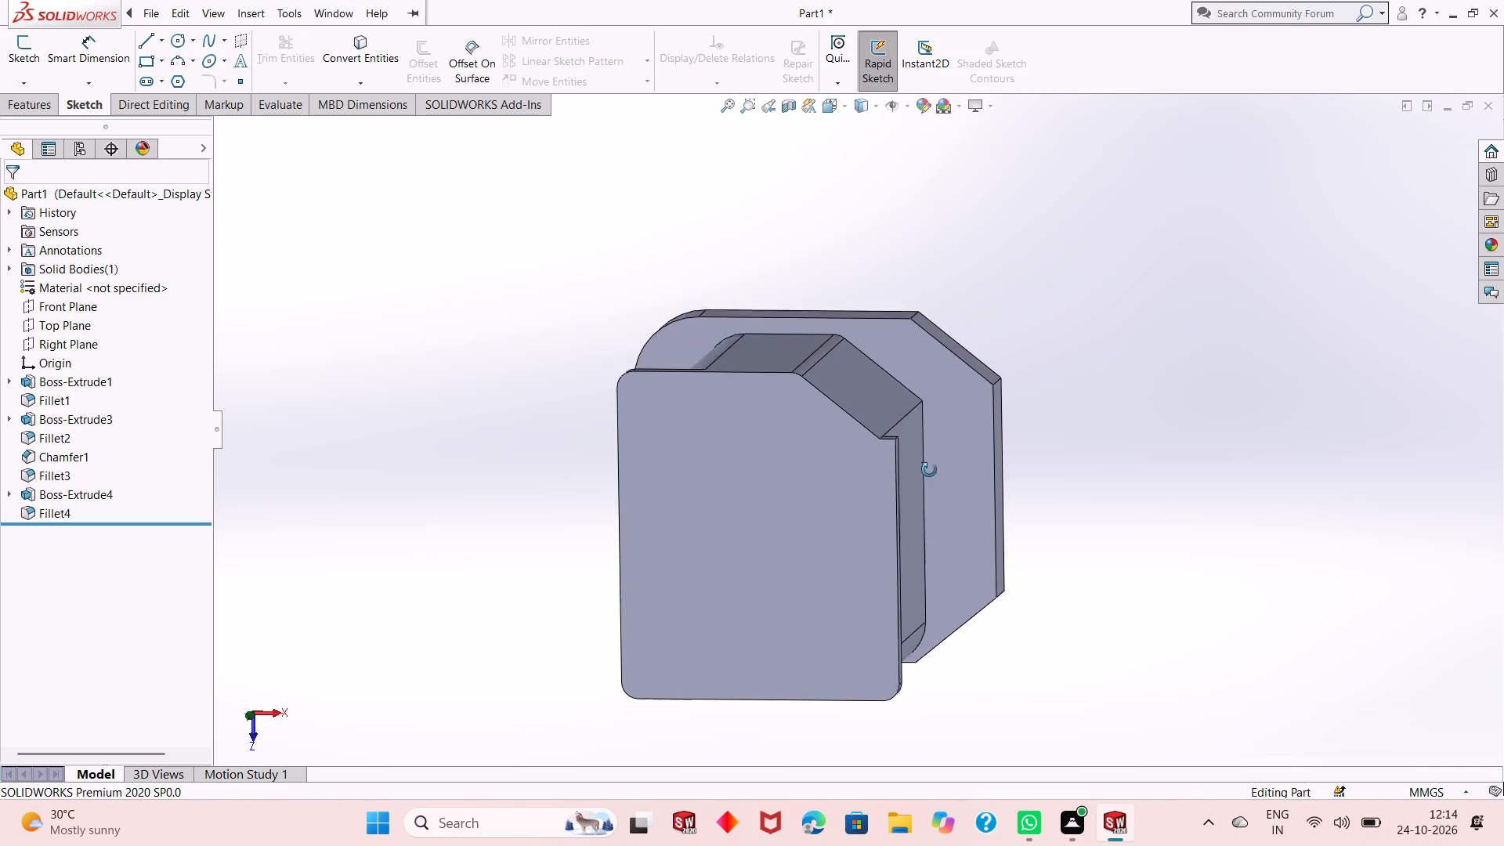
pyautogui.moveTo(929, 470); pyautogui.dragTo(914, 483, button='middle')
pyautogui.moveTo(907, 453); pyautogui.dragTo(929, 544, button='middle')
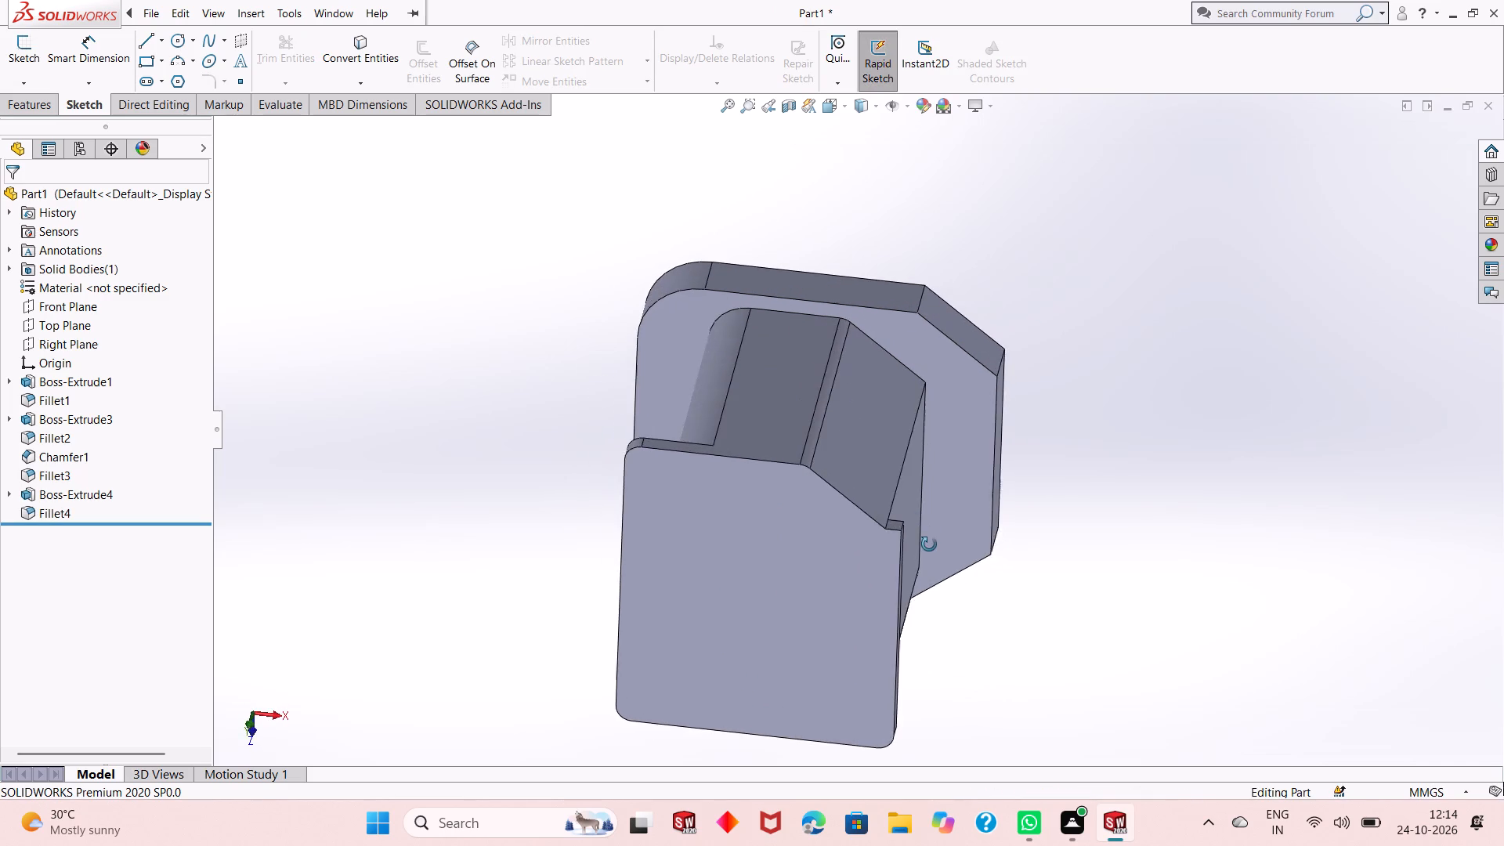
pyautogui.moveTo(929, 544); pyautogui.dragTo(922, 460, button='middle')
pyautogui.hotkey('ctrl', 'z')
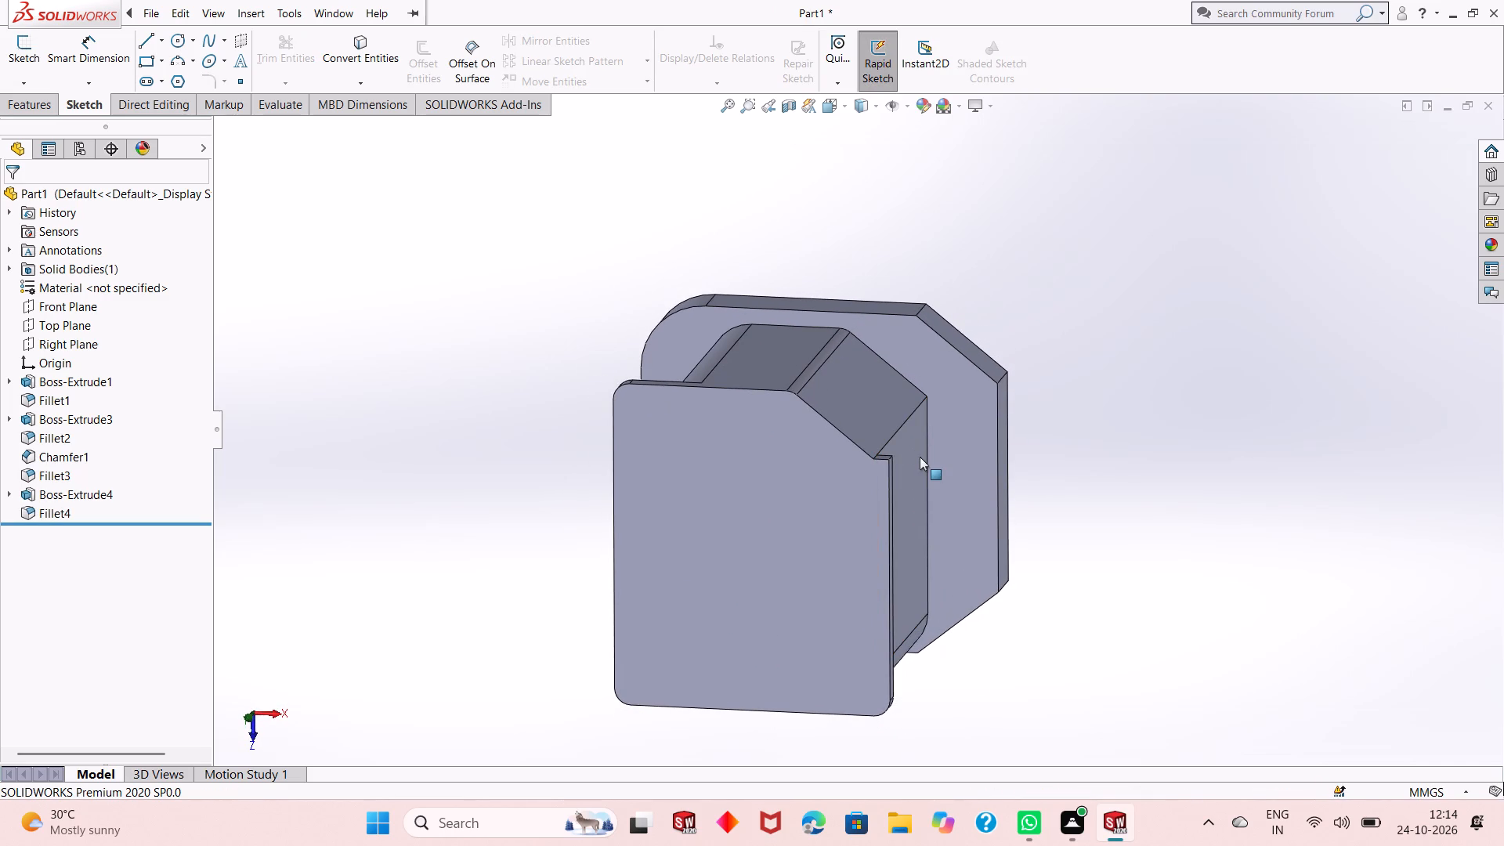
pyautogui.hotkey('ctrl', 'z')
pyautogui.hotkey('ctrl', 'z')
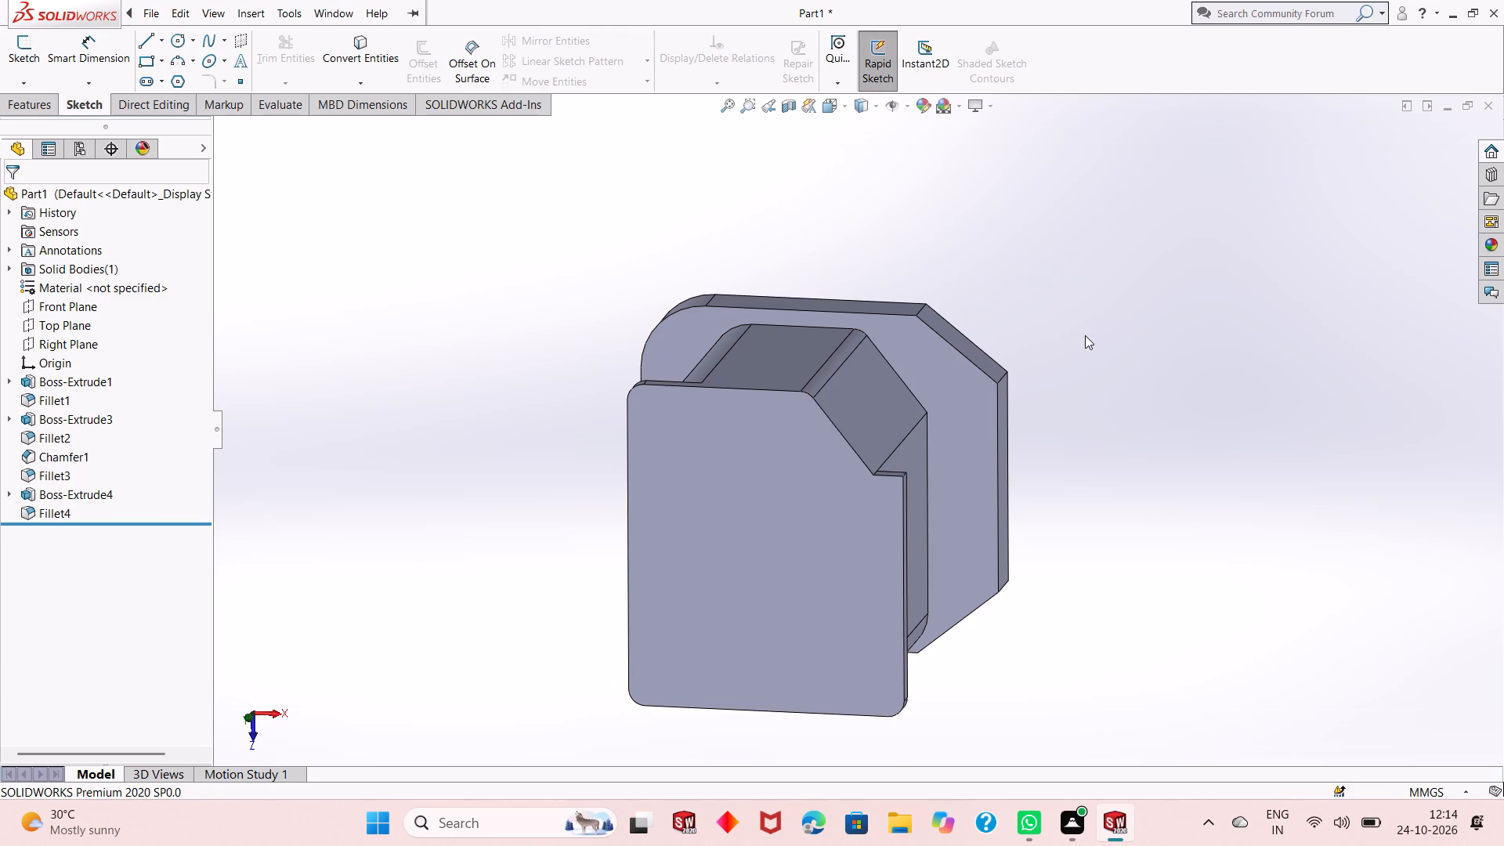
pyautogui.hotkey('ctrl', 'z')
pyautogui.hotkey('ctrl', 'z')
# Undo the top plate's corner fillets and its extrusion, going back to its sketch.
pyautogui.hotkey('ctrl', 'z')
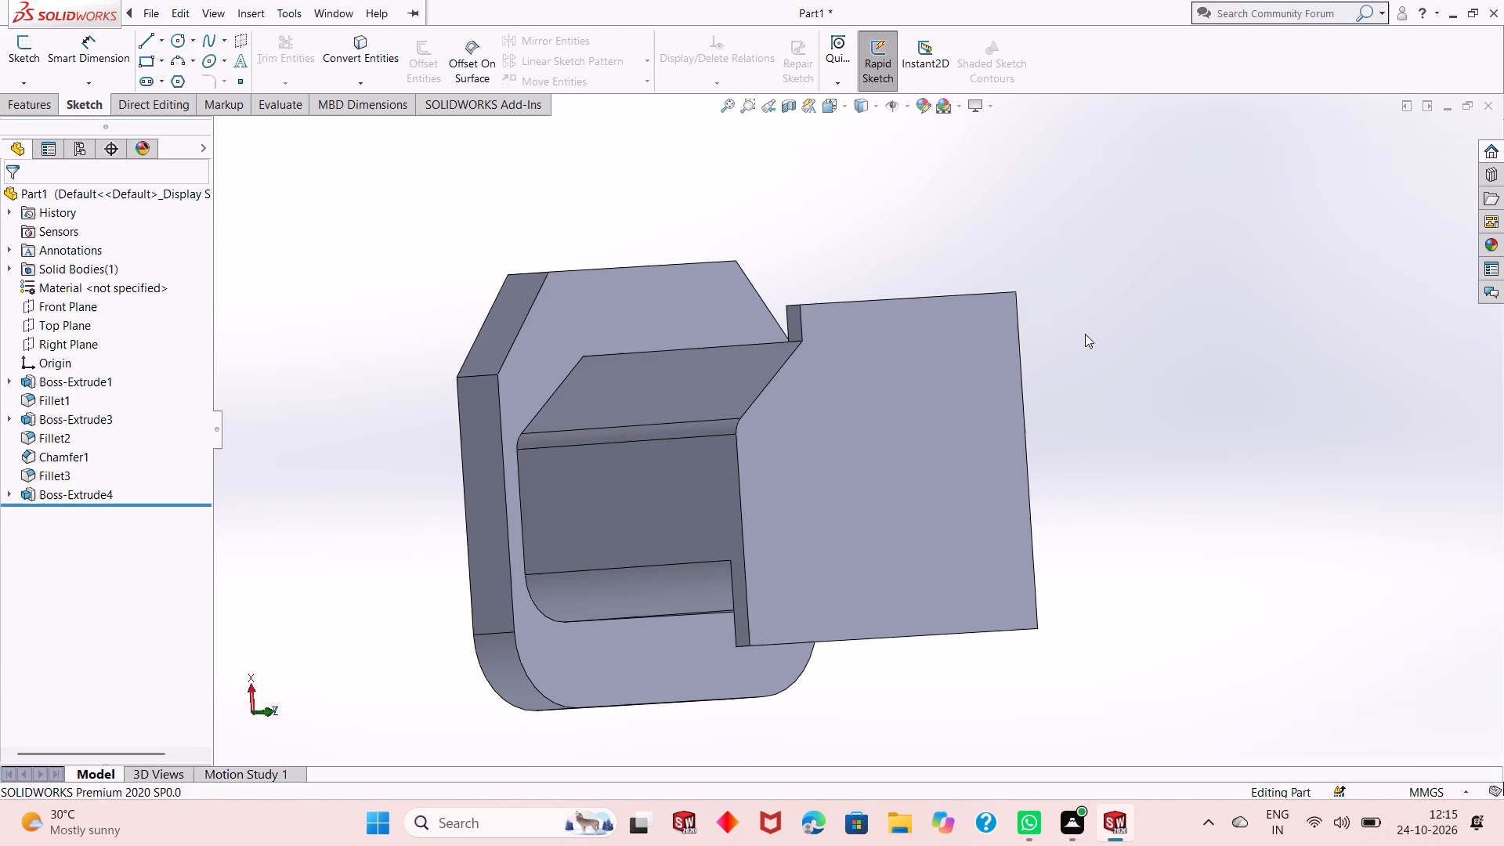
pyautogui.hotkey('ctrl', 'z')
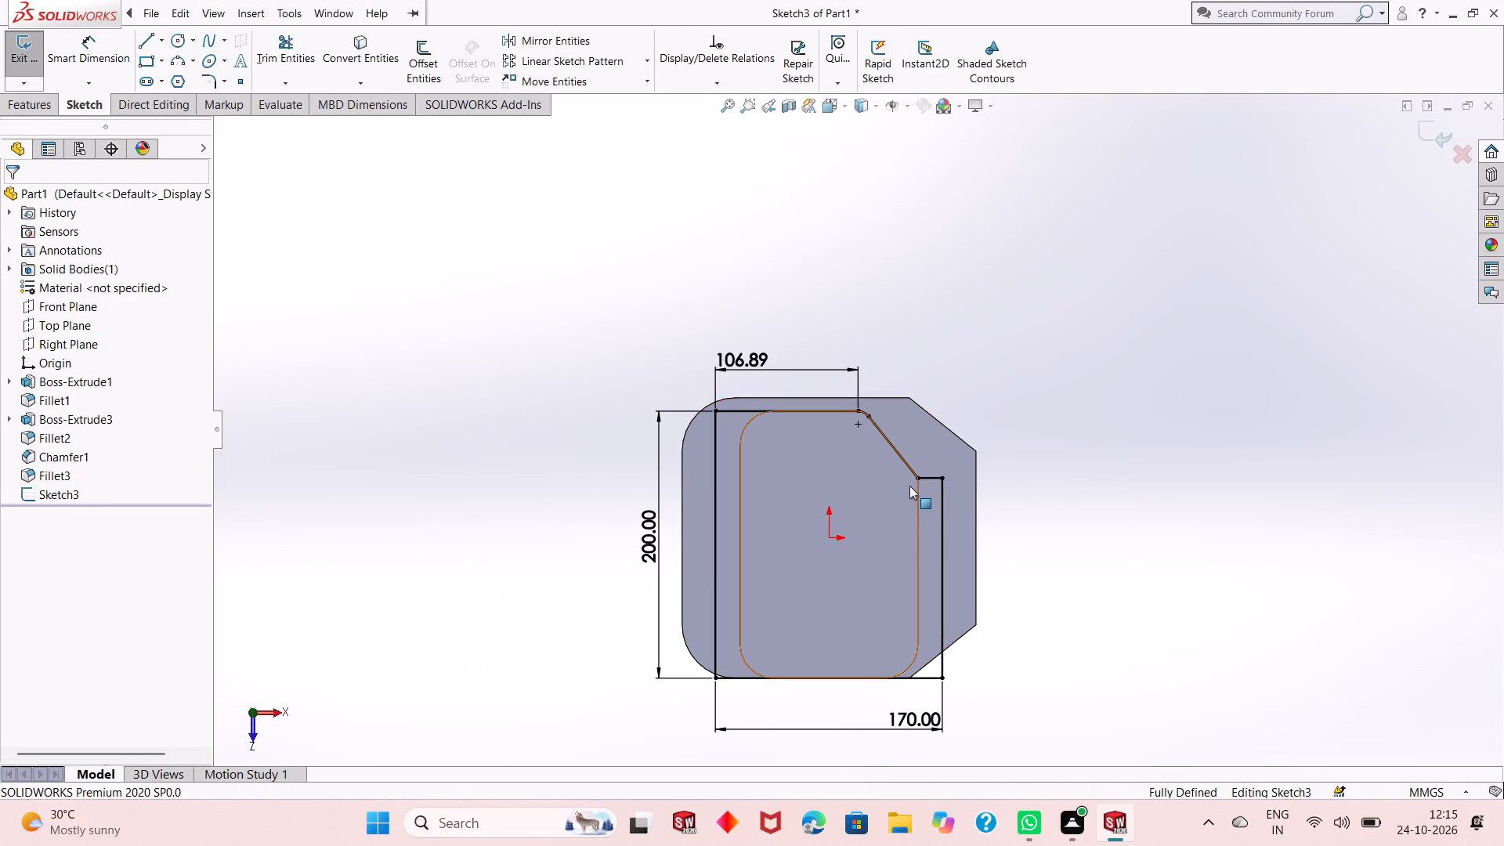
# Undo the top plate sketch's dimensions and profile lines until the whole sketch is removed.
pyautogui.scroll(-2, 909, 486)
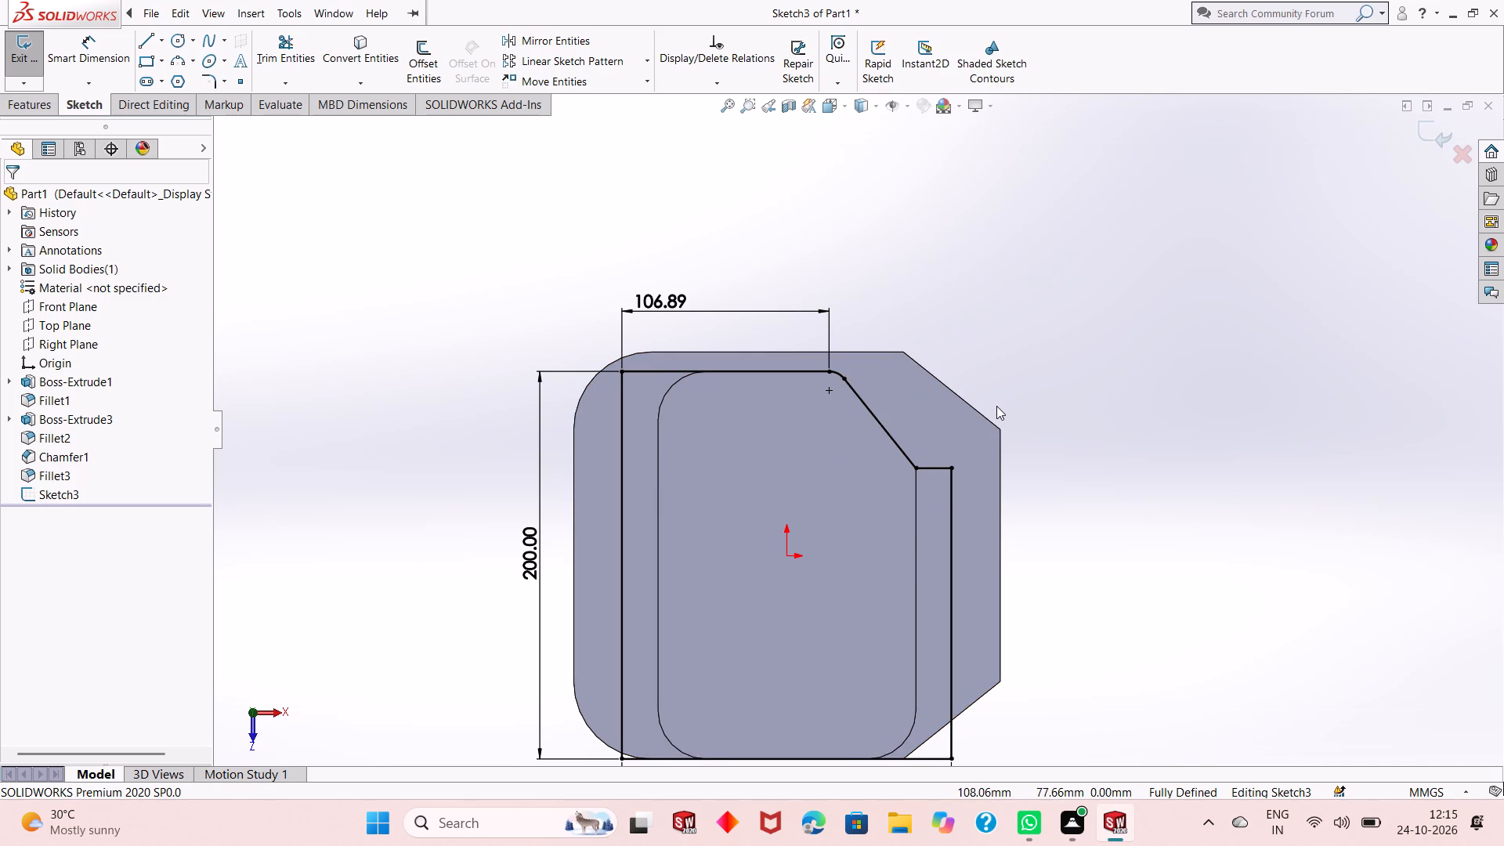
pyautogui.scroll(2, 783, 510)
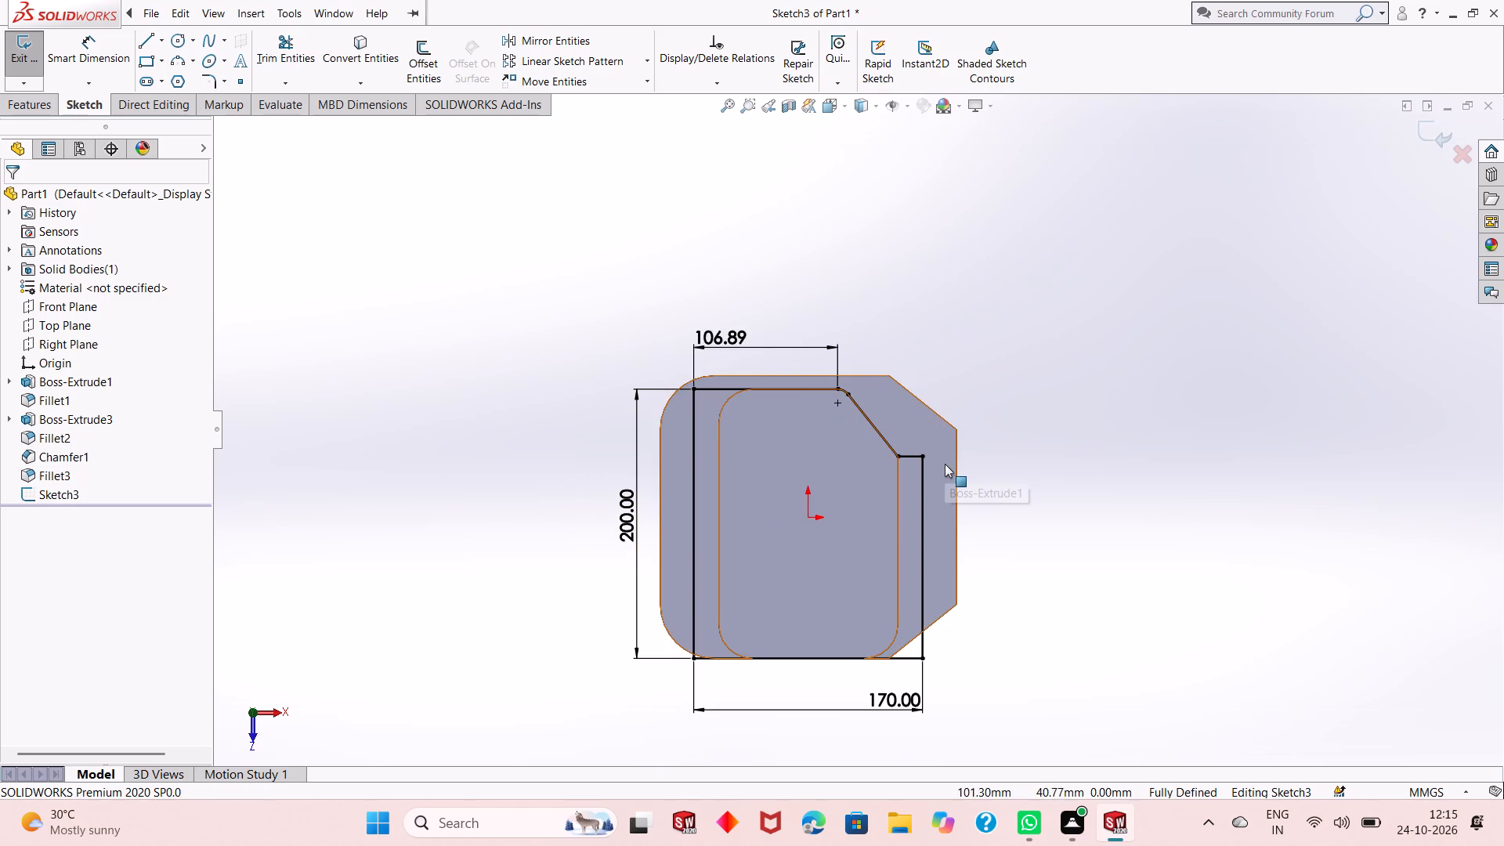
pyautogui.hotkey('ctrl', 'z')
pyautogui.hotkey('ctrl', 'z')
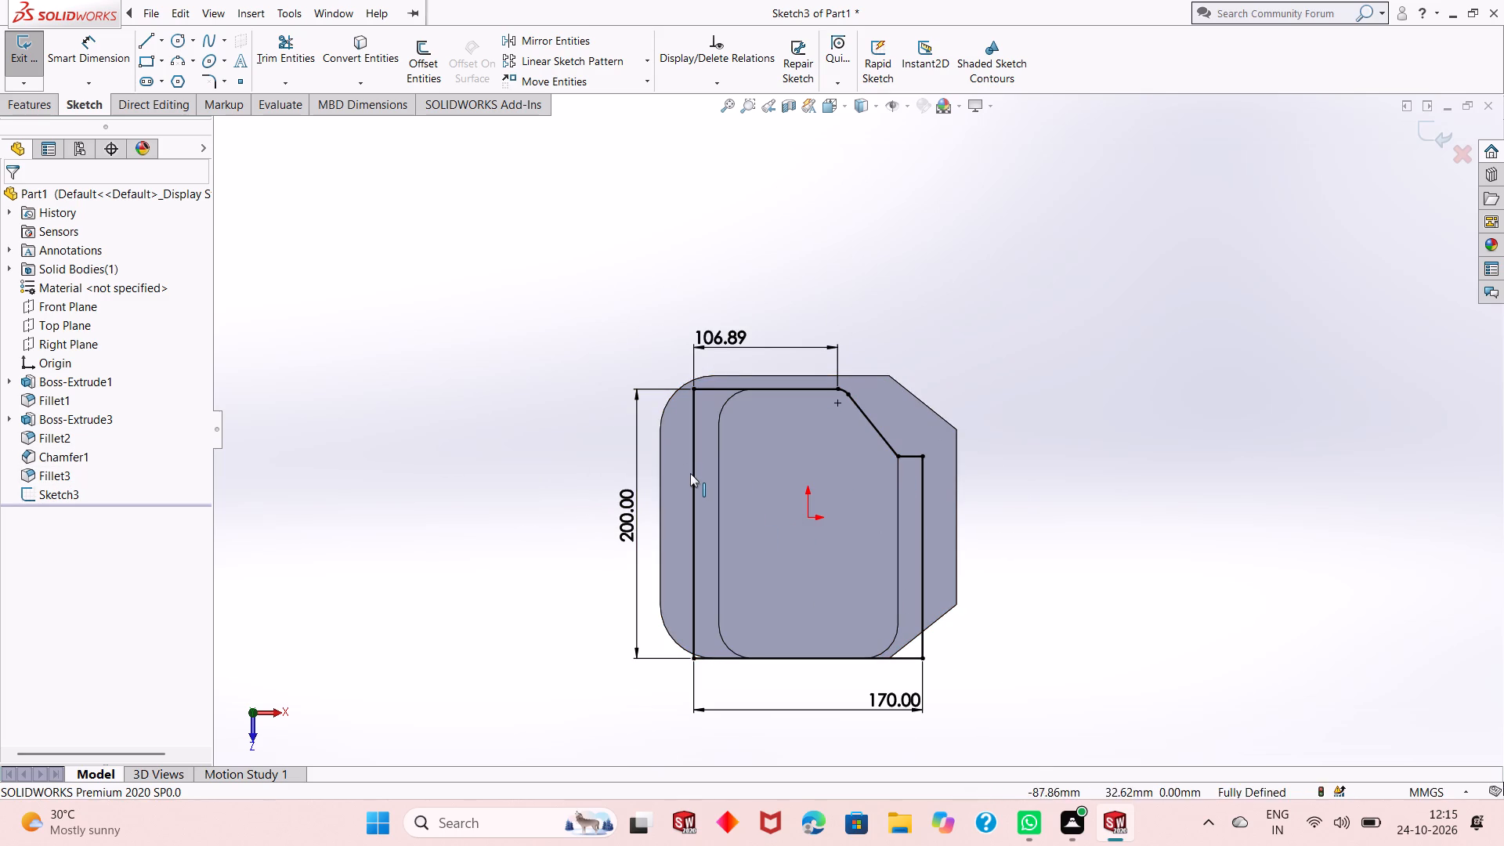
pyautogui.hotkey('ctrl', 'z')
pyautogui.hotkey('ctrl', 'z')
pyautogui.hotkey('ctrl', 'z')
pyautogui.hotkey('ctrl', 'z')
pyautogui.hotkey('ctrl', 'z')
pyautogui.hotkey('ctrl', 'z')
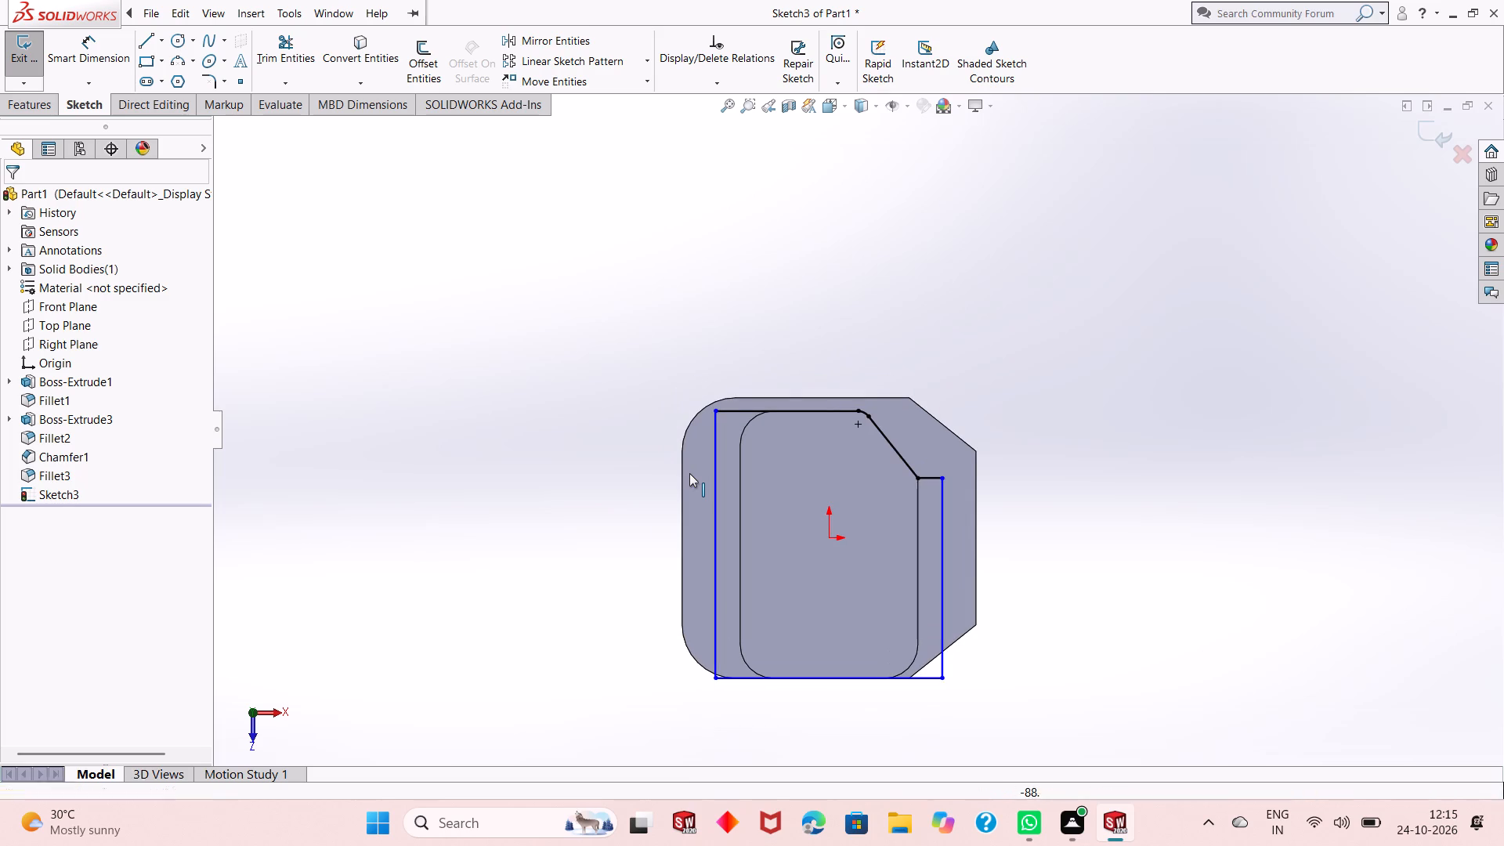
pyautogui.hotkey('ctrl', 'z')
pyautogui.hotkey('ctrl', 'z')
pyautogui.hotkey('ctrl', 'z')
pyautogui.hotkey('ctrl', 'z')
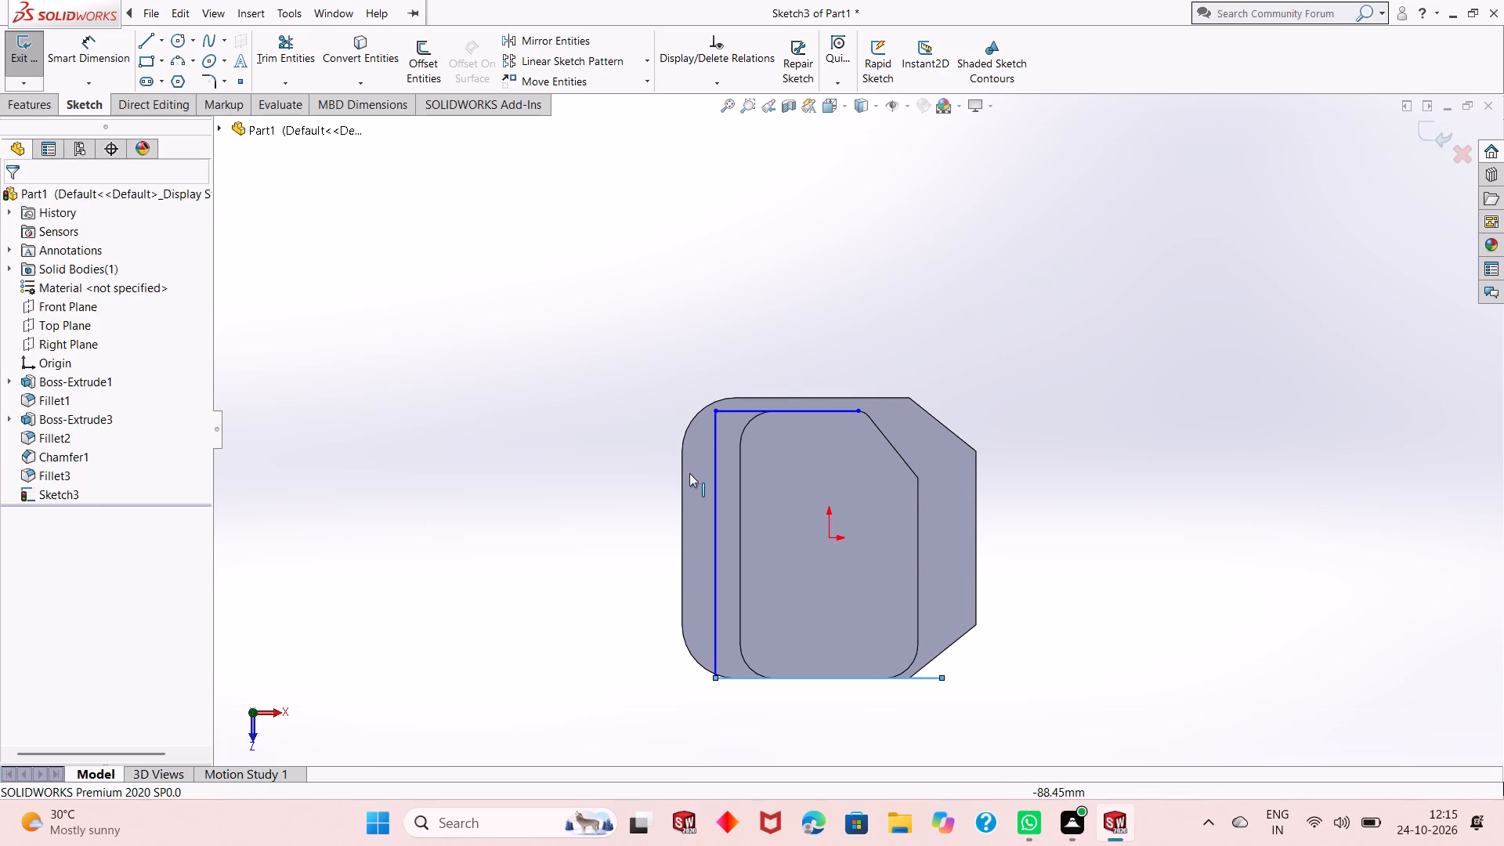
pyautogui.hotkey('ctrl', 'z')
pyautogui.hotkey('ctrl', 'z')
pyautogui.hotkey('ctrl', 'z')
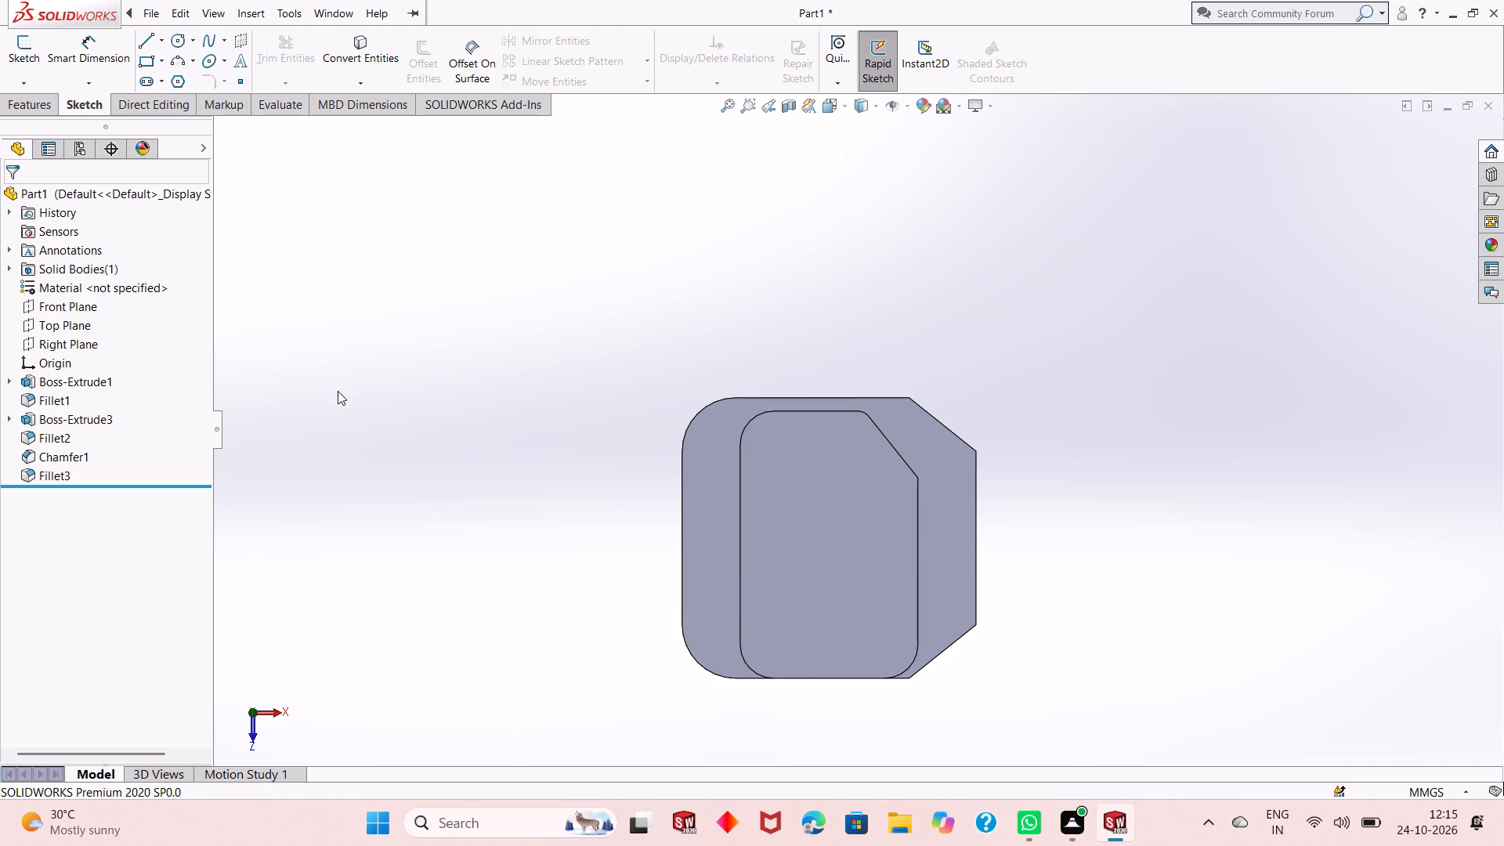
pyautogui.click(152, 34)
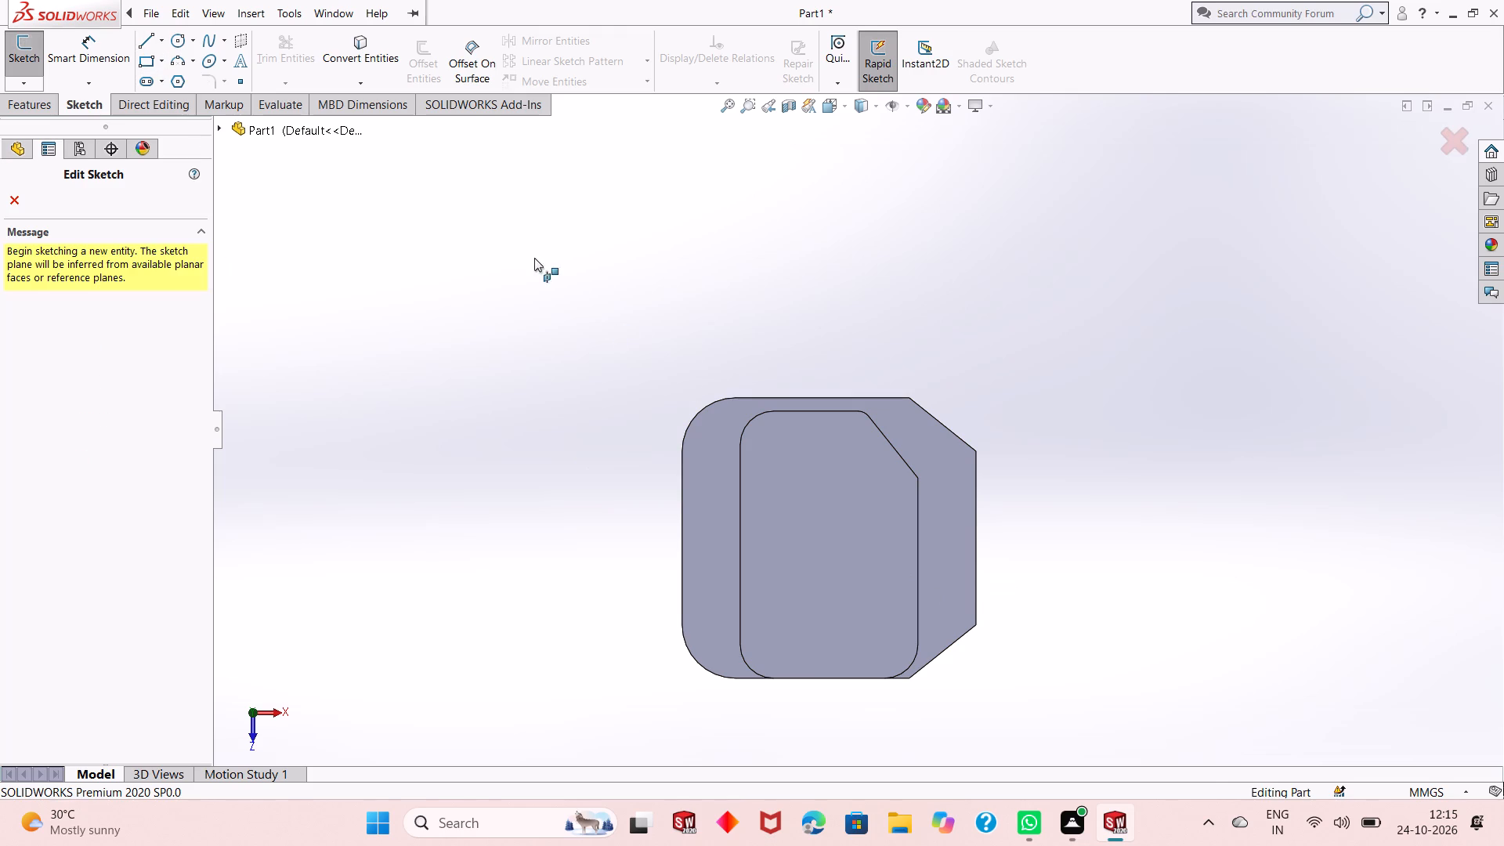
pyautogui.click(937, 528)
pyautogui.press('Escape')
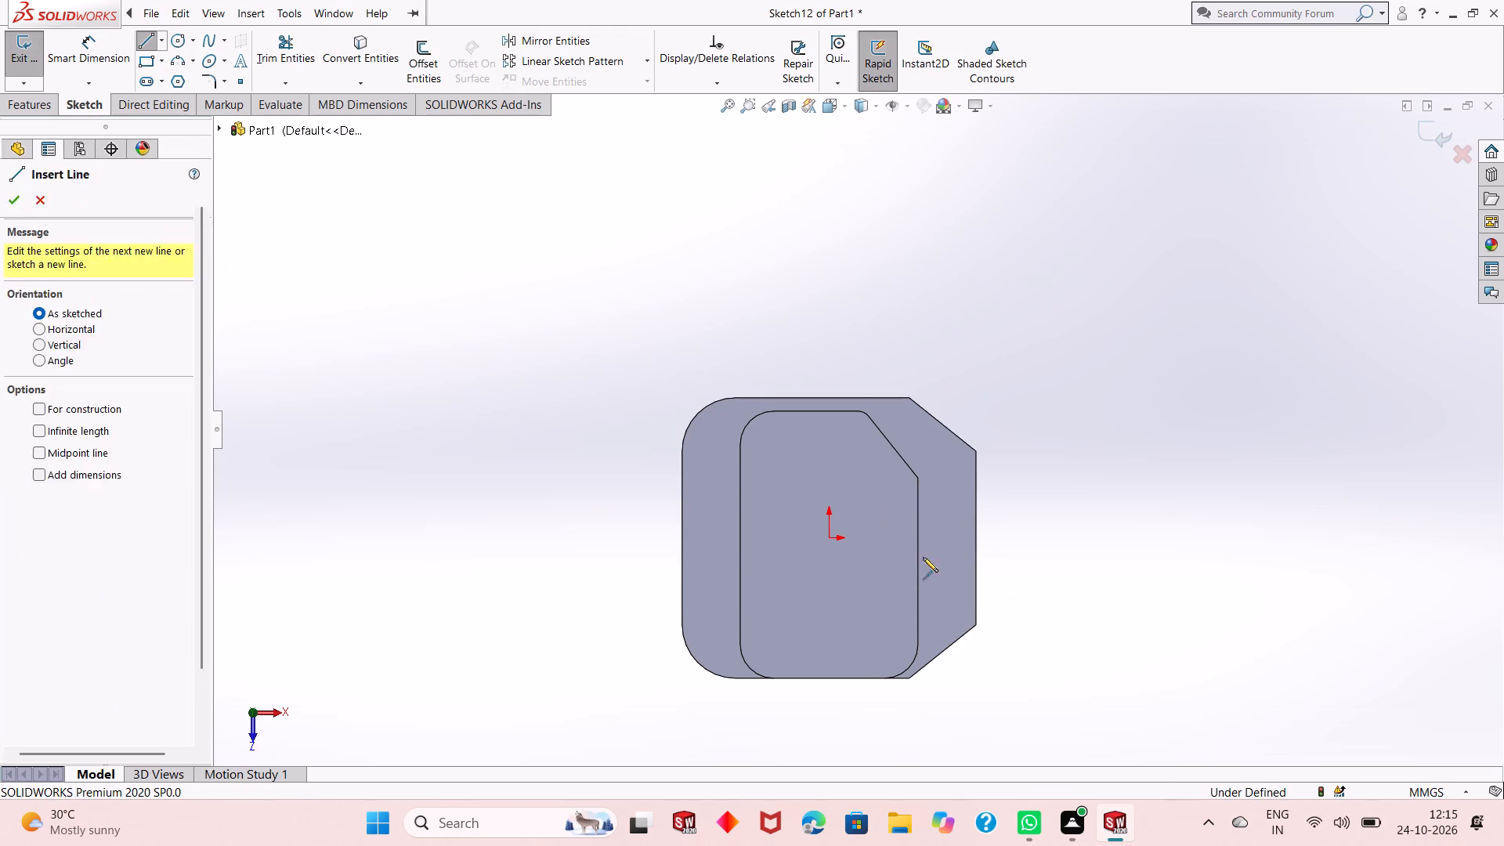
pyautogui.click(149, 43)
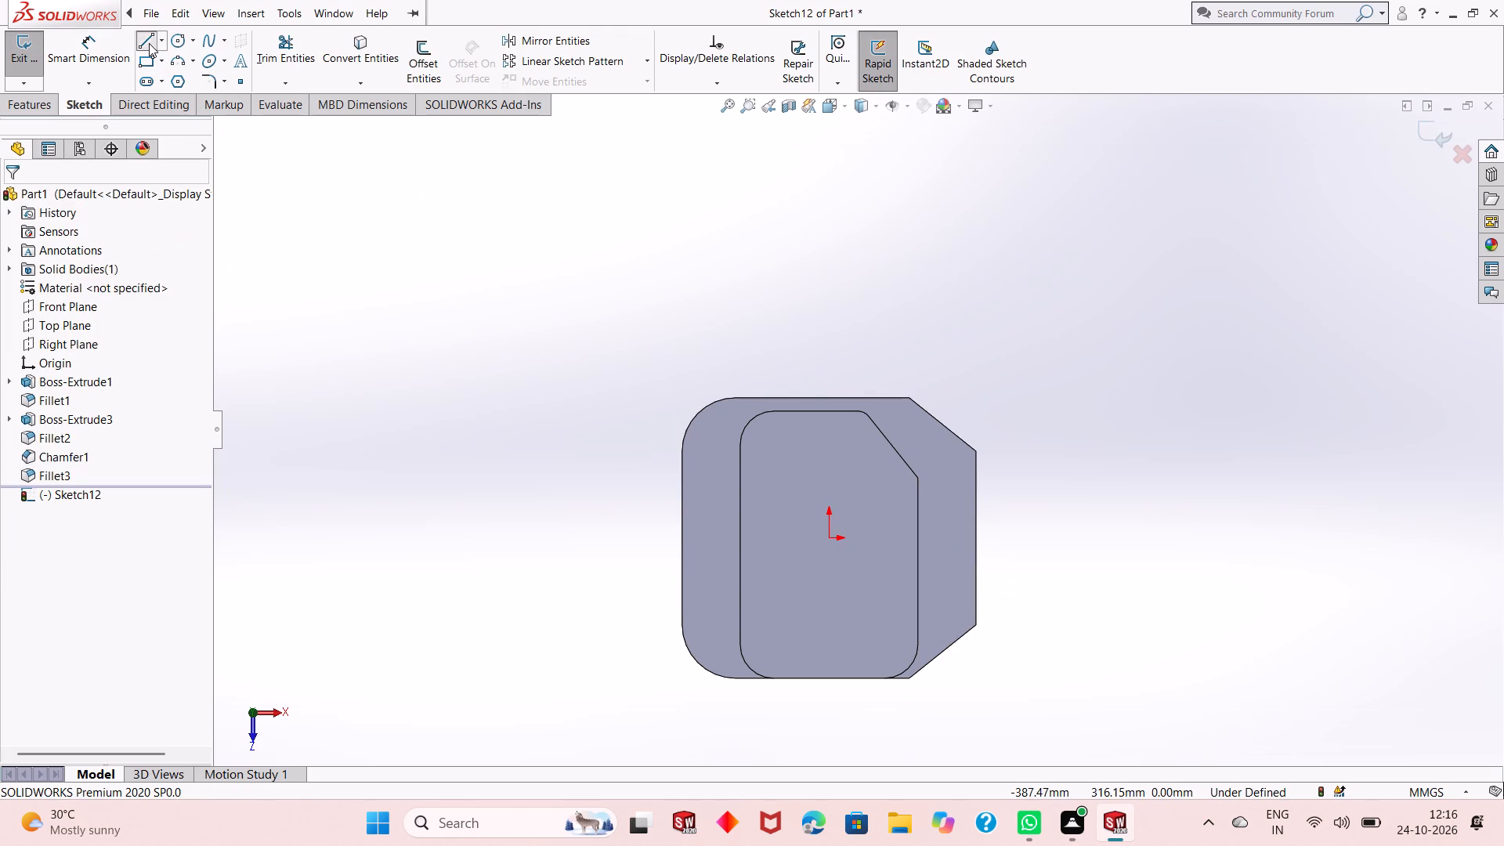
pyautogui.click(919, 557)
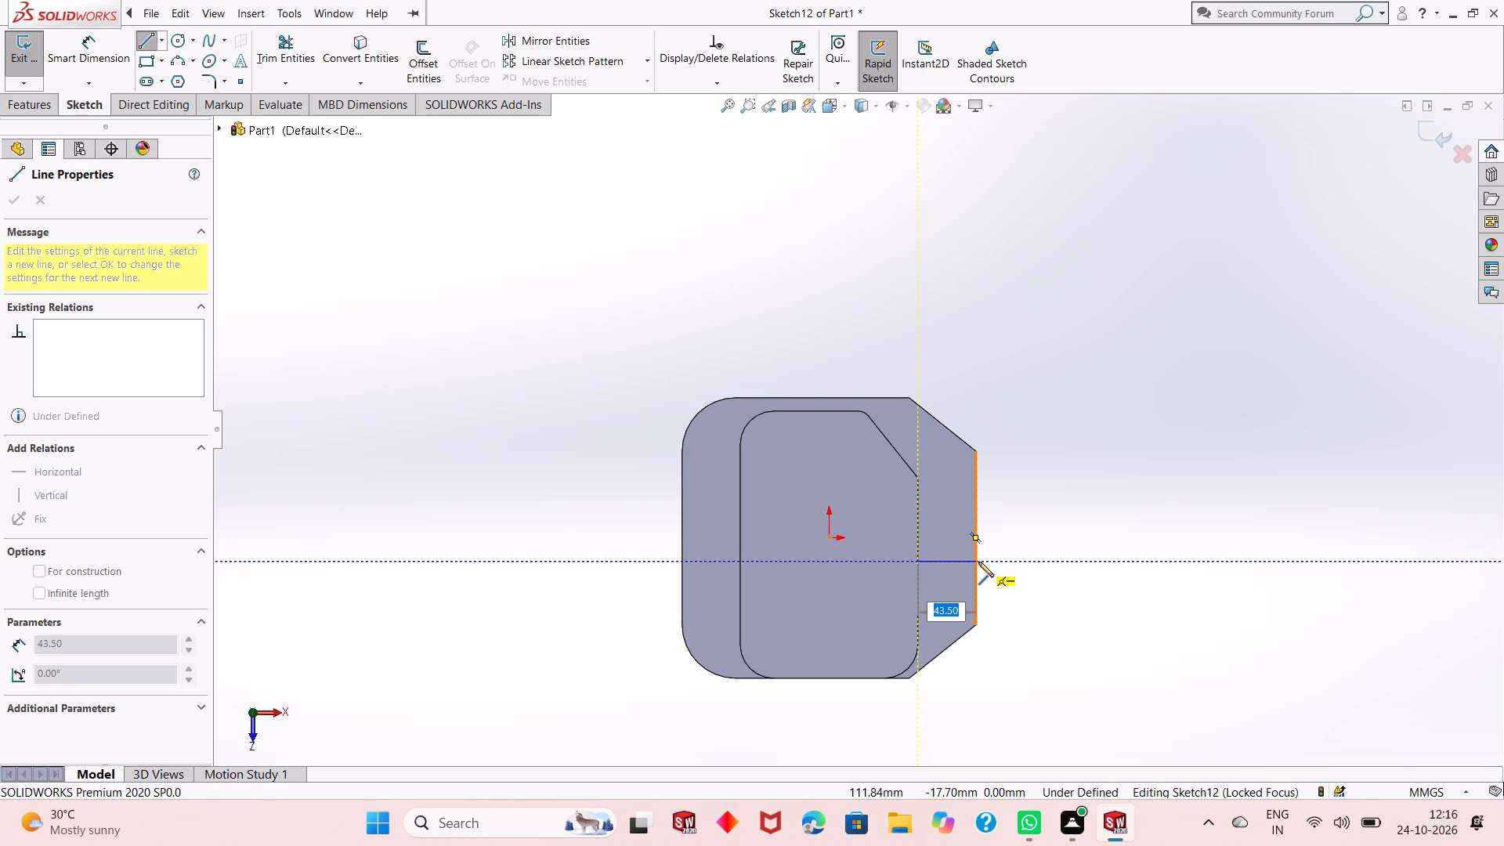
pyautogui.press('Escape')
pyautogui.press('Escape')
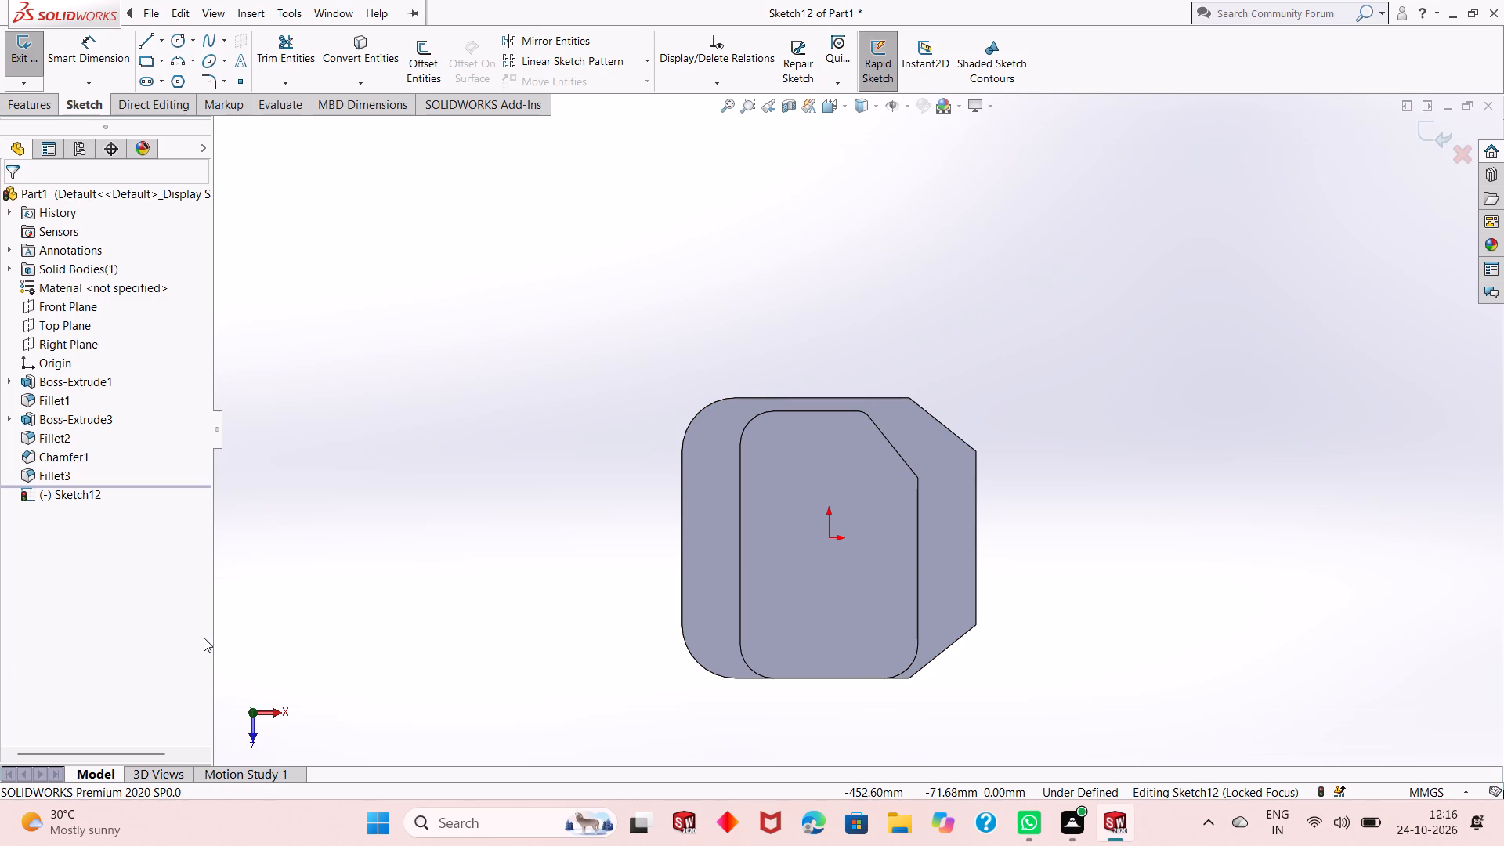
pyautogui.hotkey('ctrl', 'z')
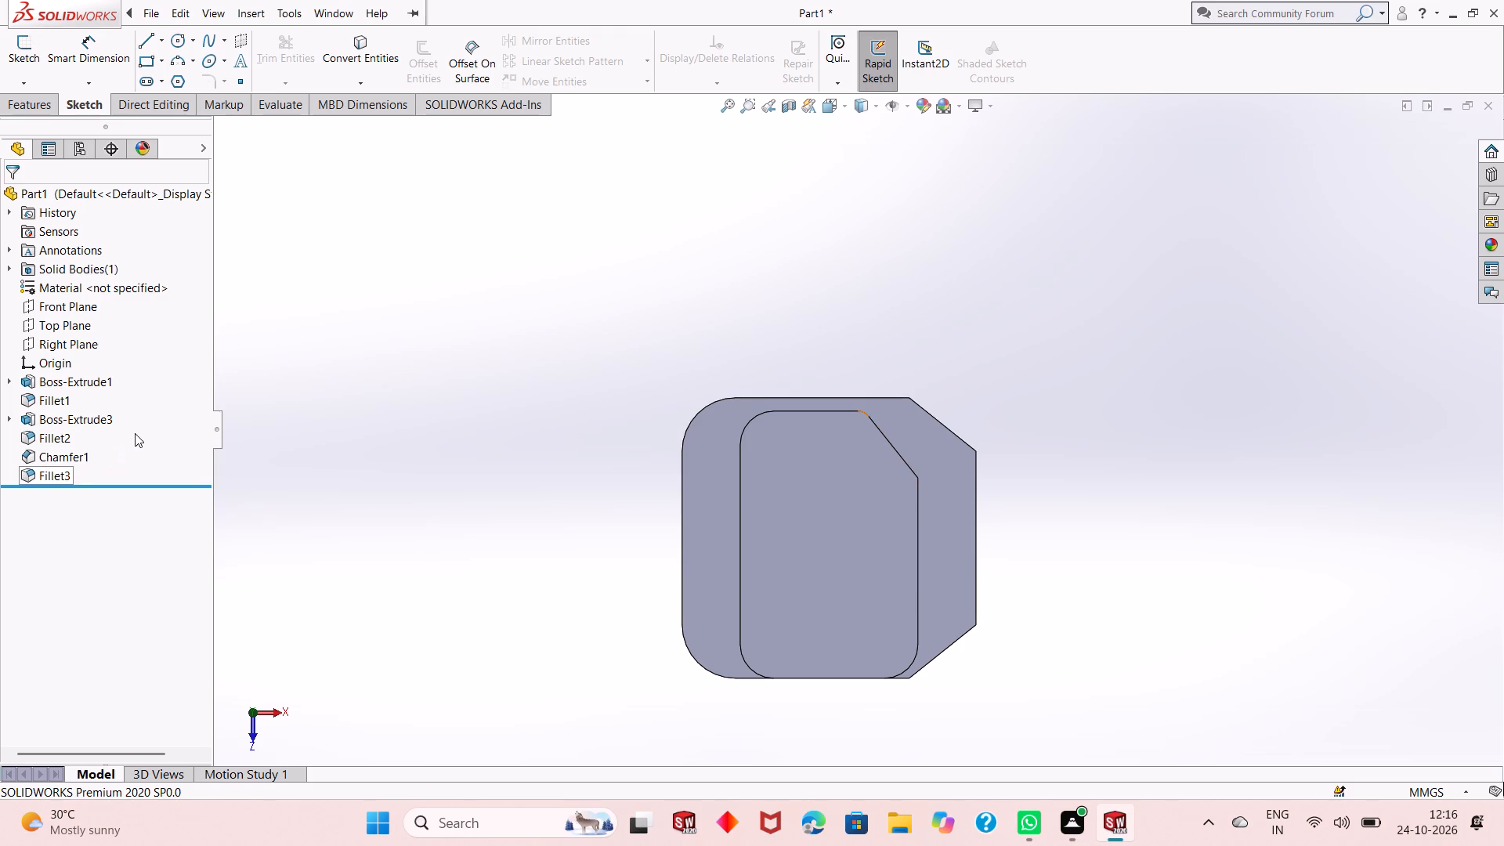
# Undo the block's last fillet, chamfer, corner fillets and extrusion, going back to editing its rectangle sketch on the base plate.
pyautogui.hotkey('ctrl', 'z')
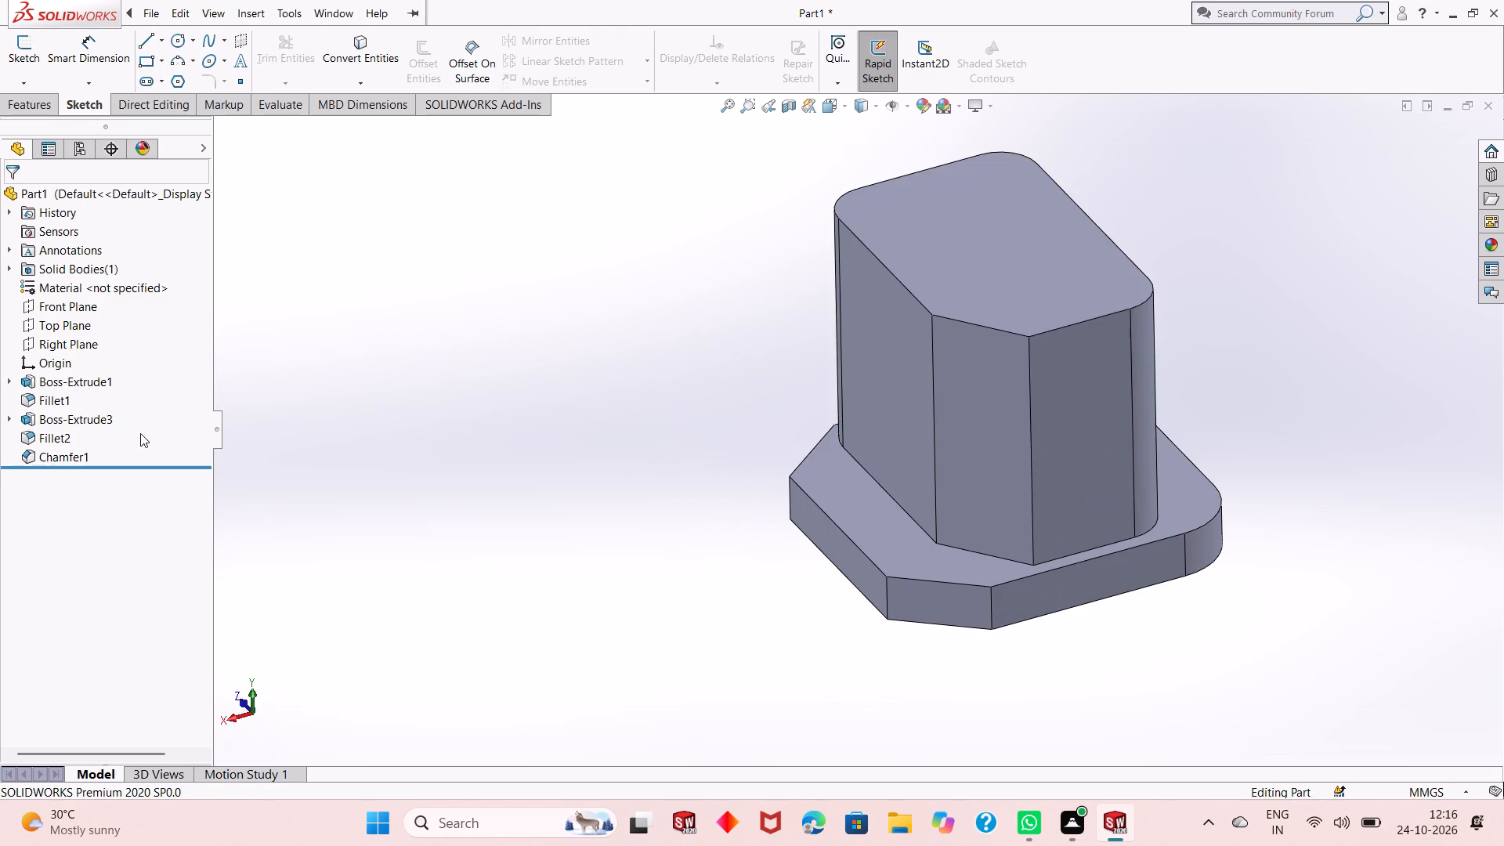
pyautogui.hotkey('ctrl', 'z')
pyautogui.hotkey('ctrl', 'z')
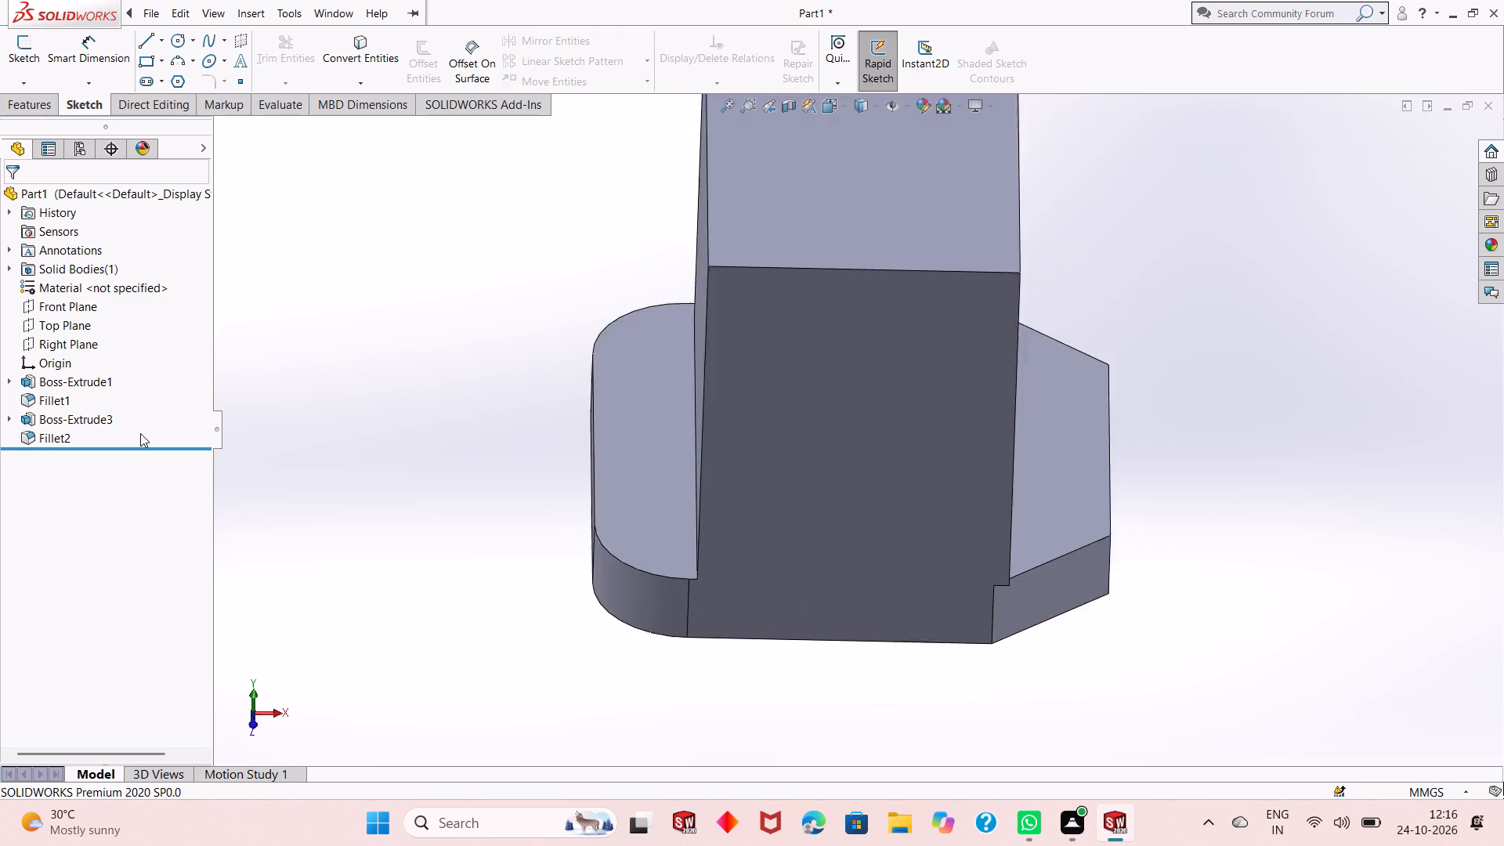
pyautogui.hotkey('ctrl', 'z')
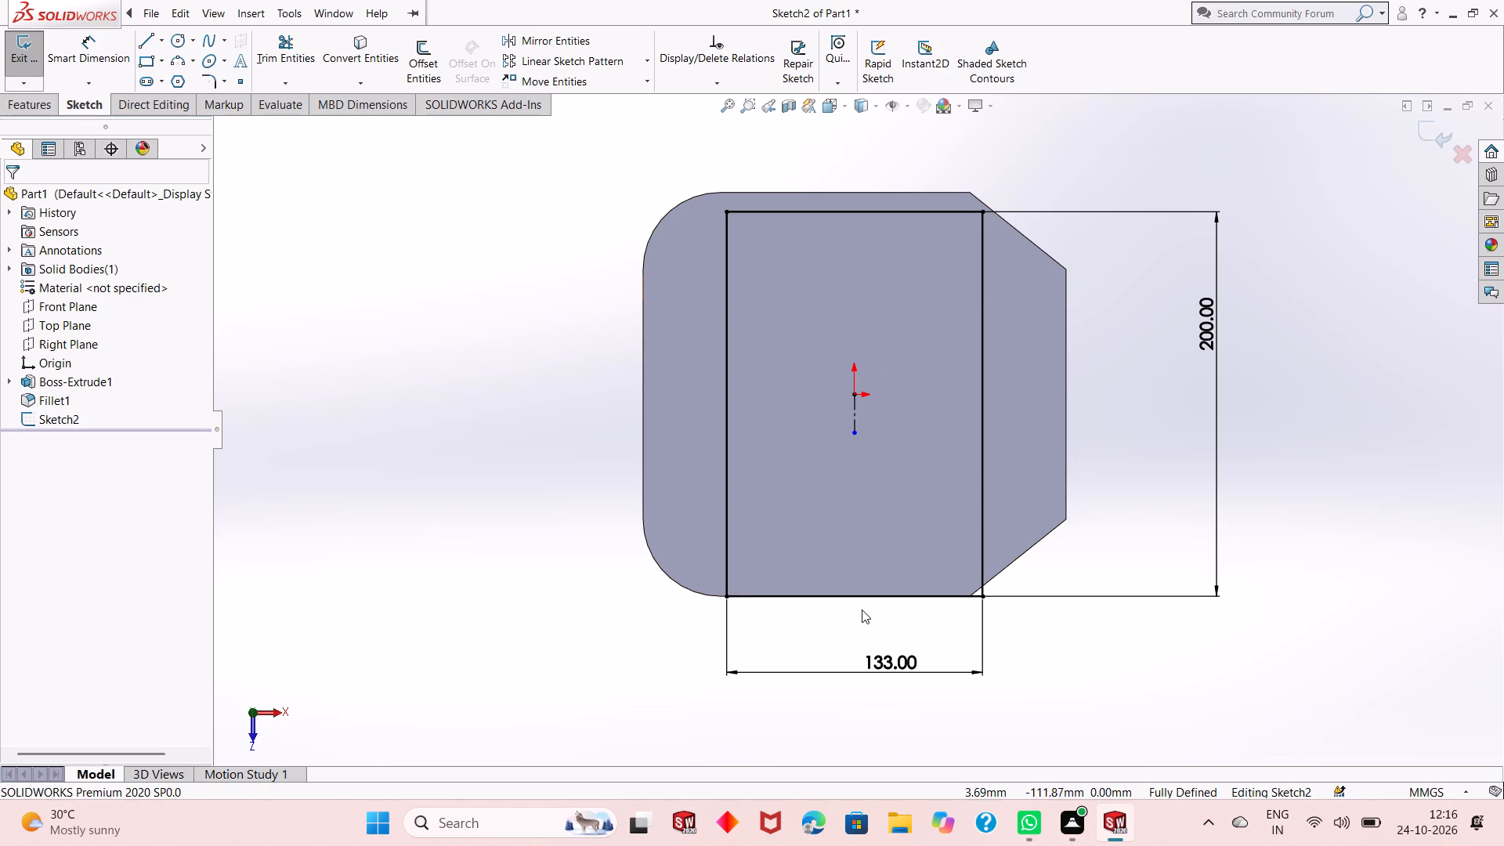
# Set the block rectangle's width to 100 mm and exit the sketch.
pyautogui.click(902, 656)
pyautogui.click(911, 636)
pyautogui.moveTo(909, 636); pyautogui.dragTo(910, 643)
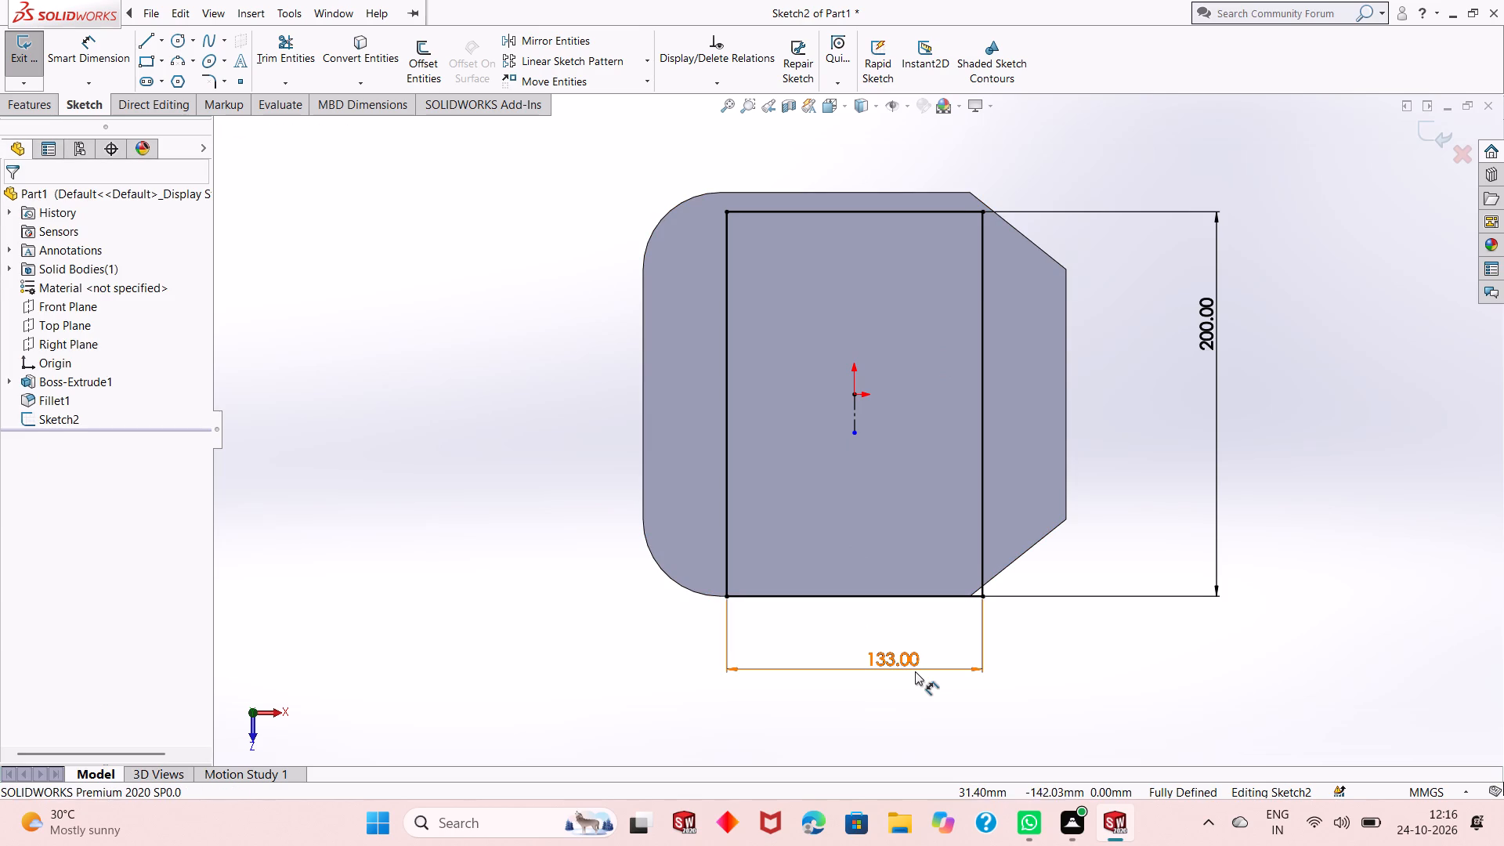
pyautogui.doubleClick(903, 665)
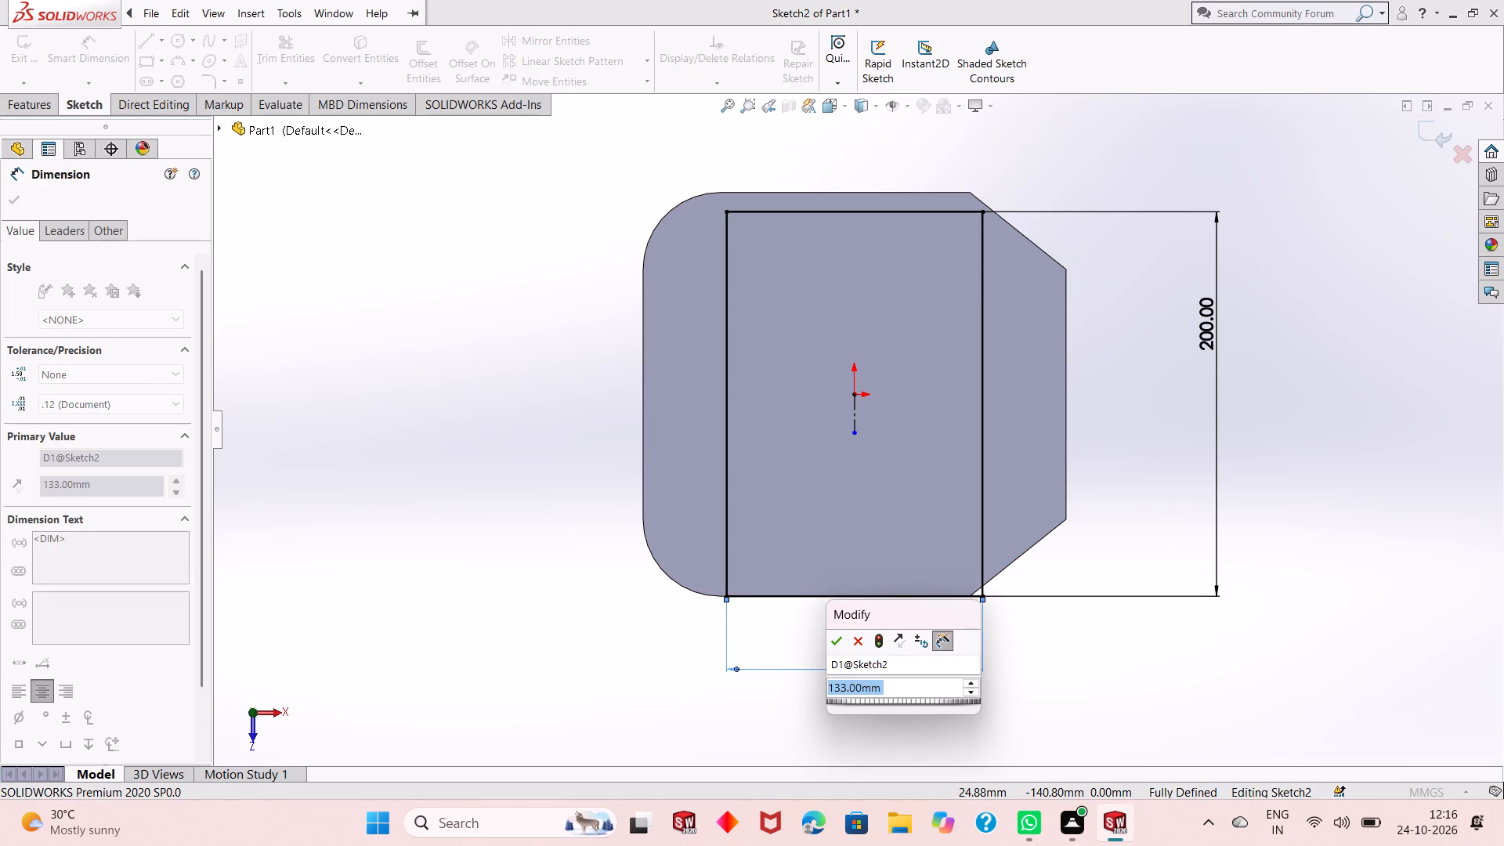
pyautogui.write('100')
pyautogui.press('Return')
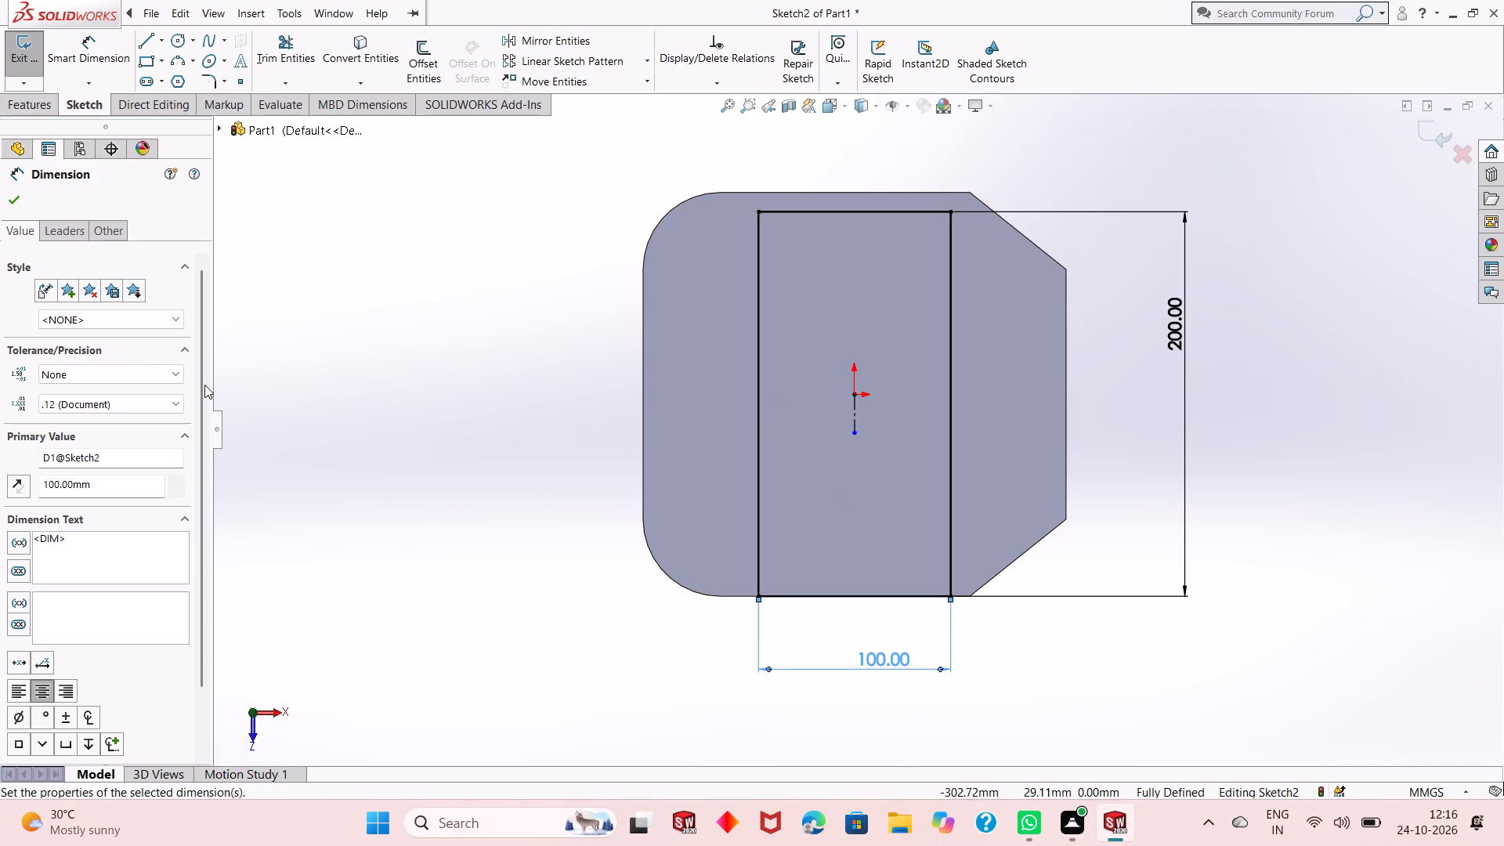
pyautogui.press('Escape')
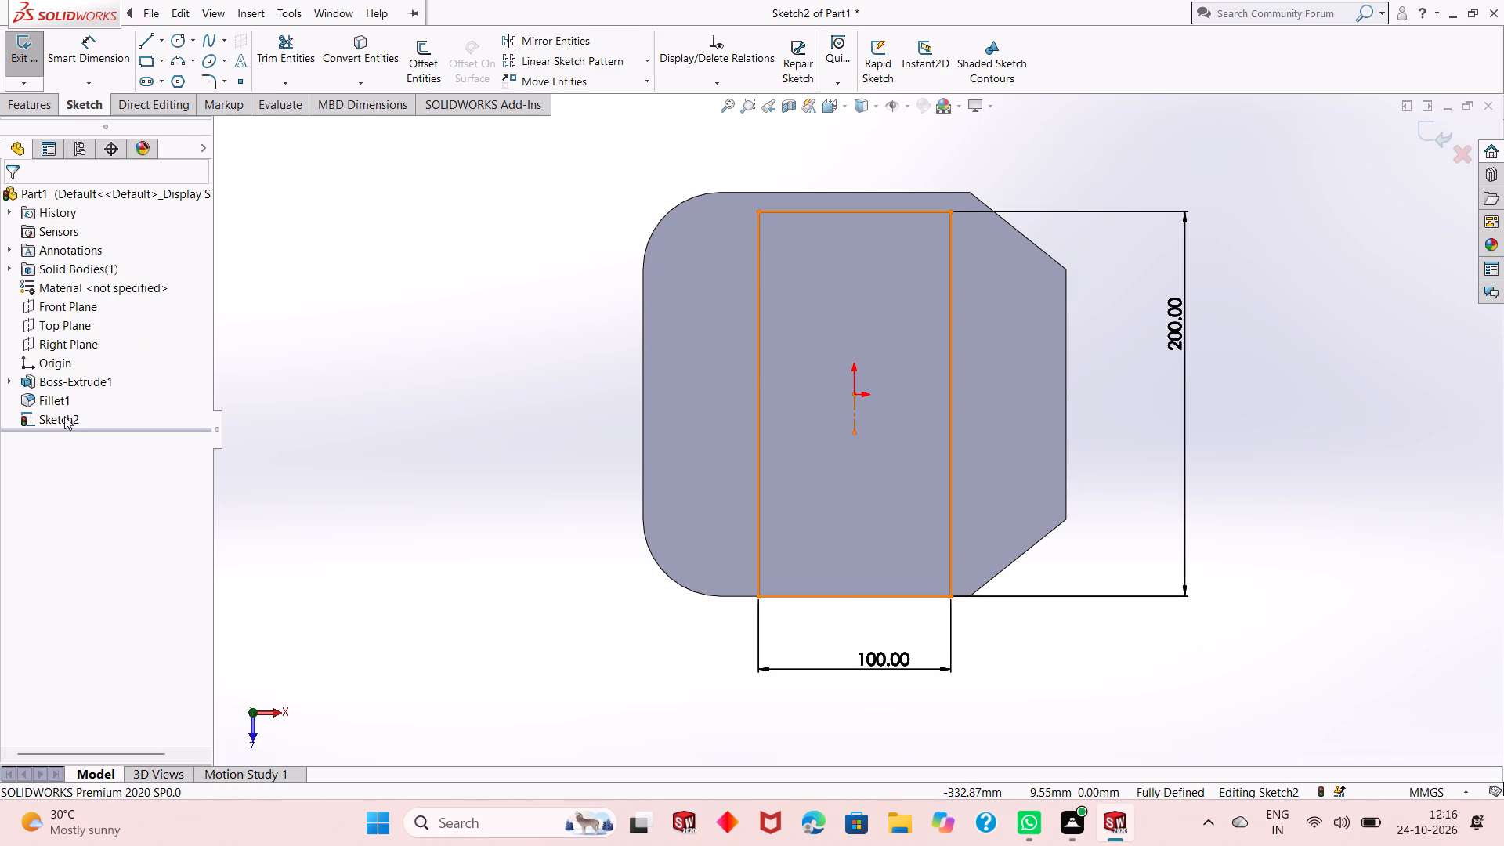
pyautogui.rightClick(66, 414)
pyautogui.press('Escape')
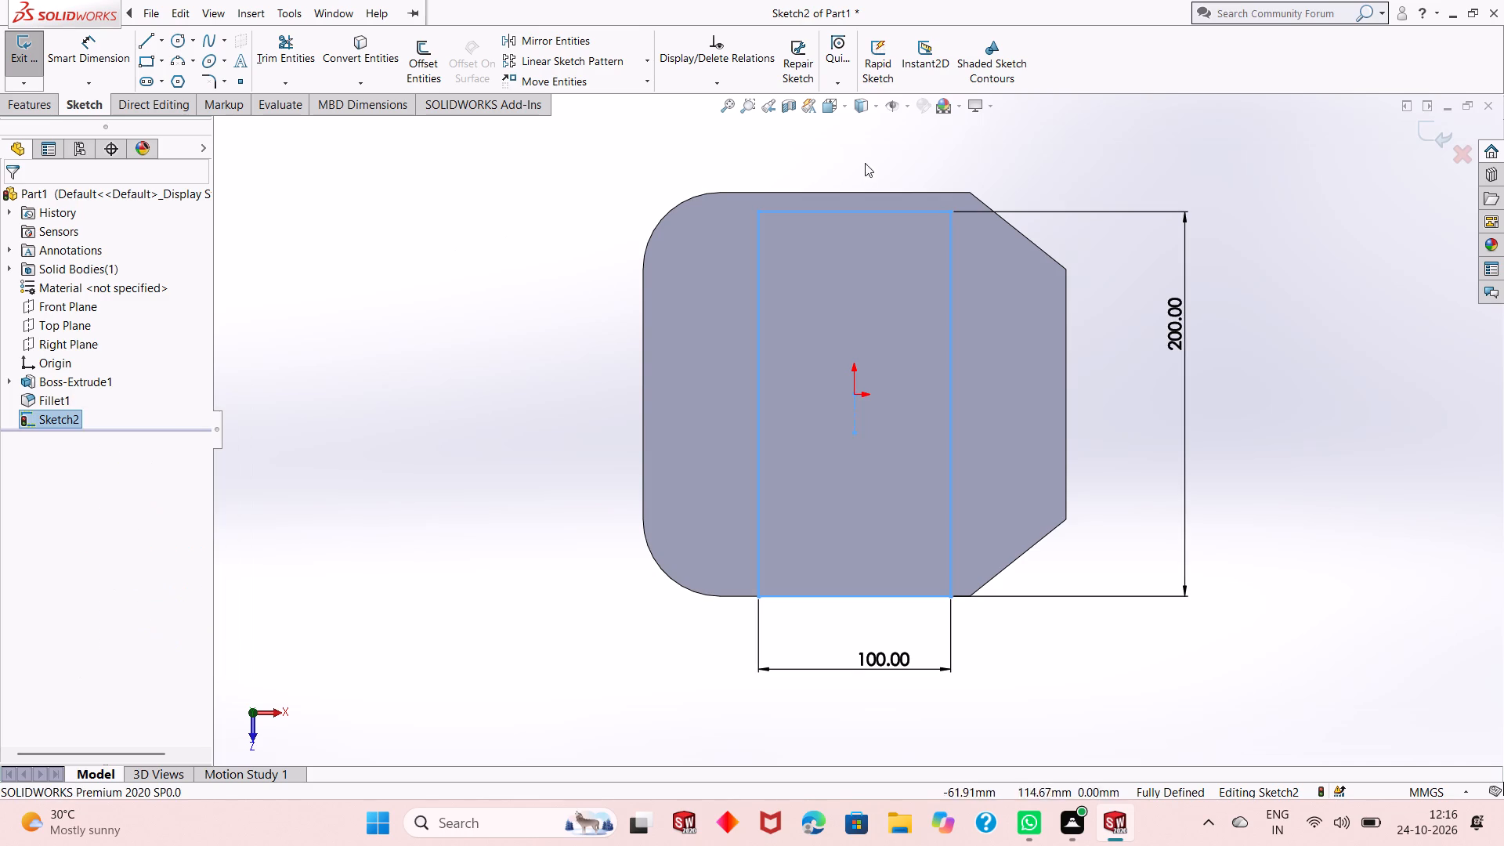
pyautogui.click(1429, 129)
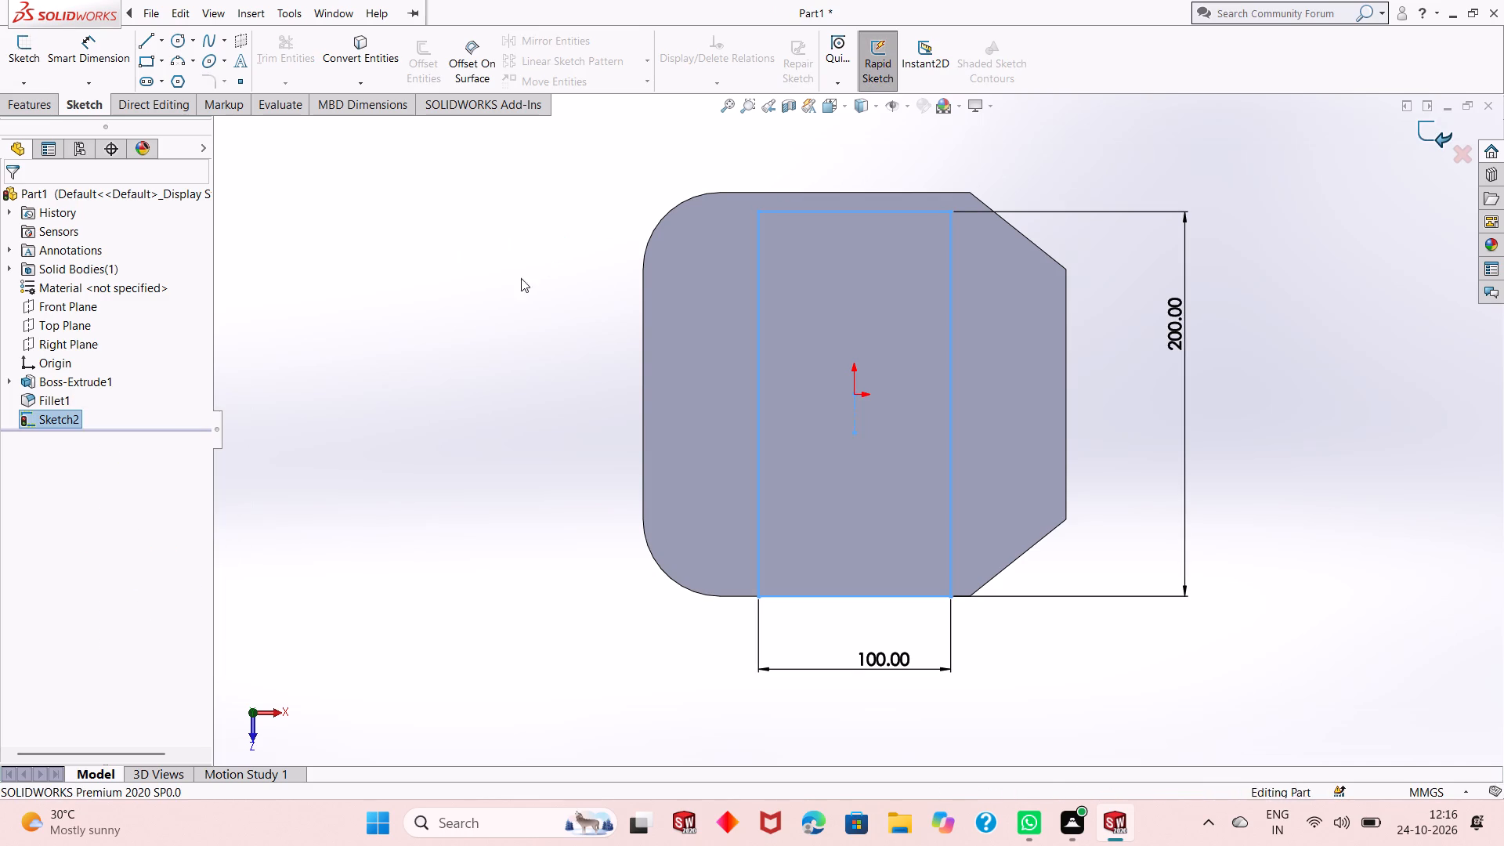
# Delete the block's rectangle sketch, Sketch2.
pyautogui.rightClick(47, 412)
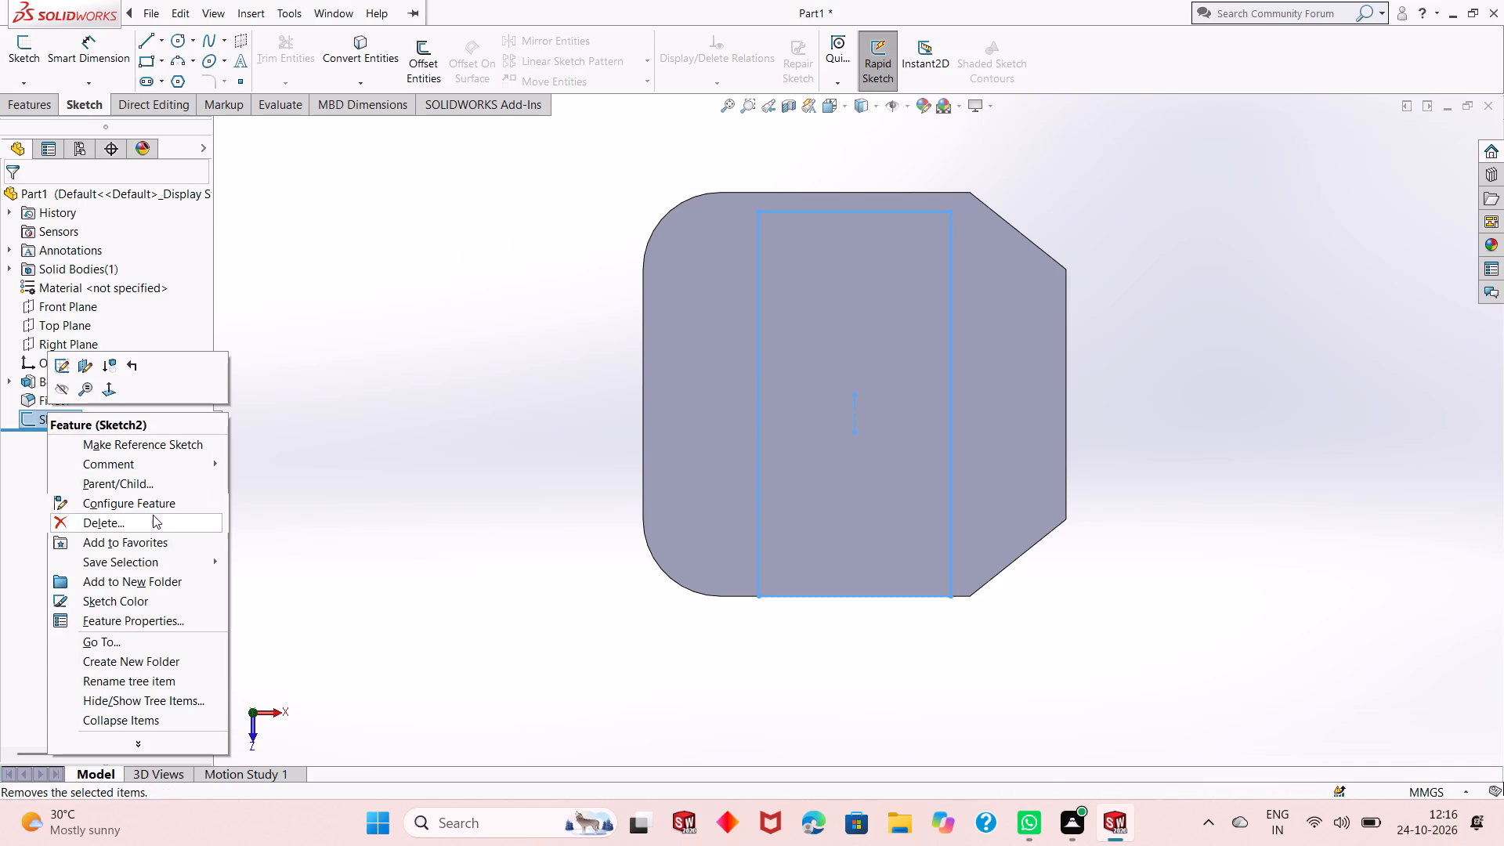
pyautogui.click(153, 515)
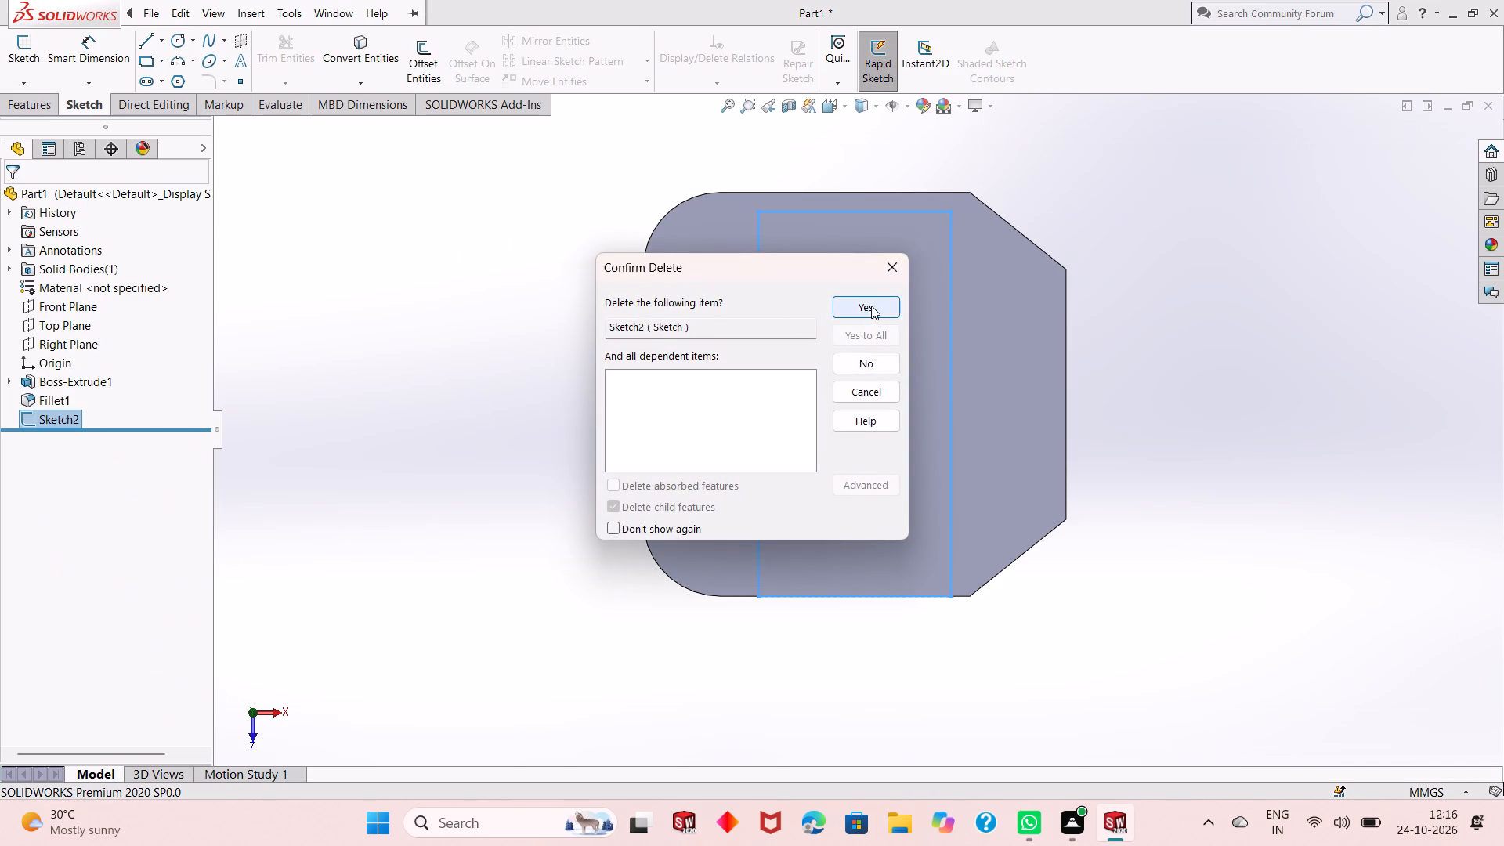
pyautogui.click(871, 305)
# Sketch a rectangle about 104 mm wide and 201 mm long on the base plate's top face, ending on its lower edge.
pyautogui.click(142, 60)
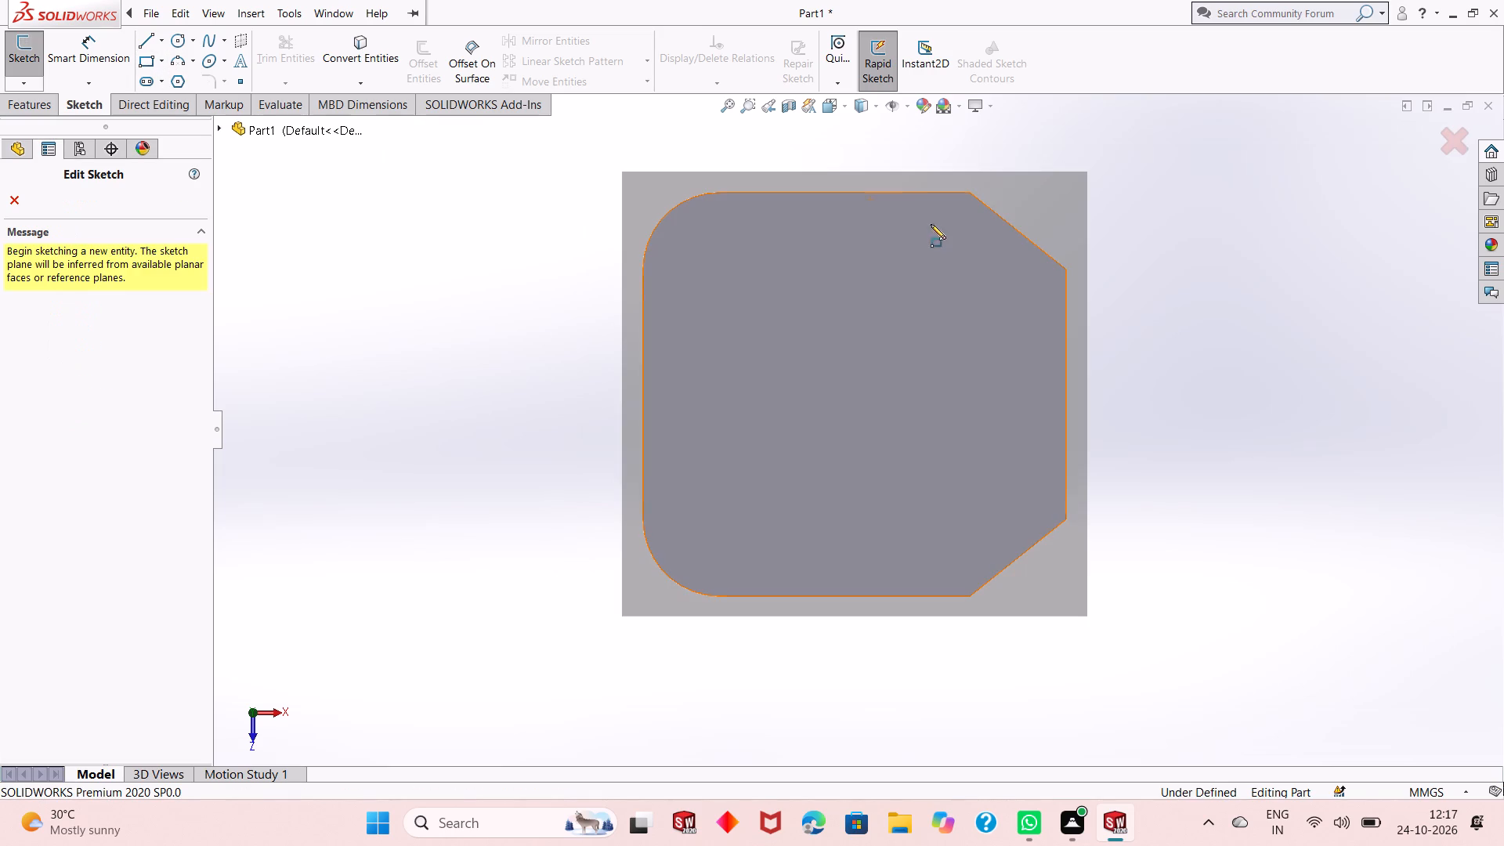
pyautogui.press('Escape')
pyautogui.rightClick(763, 250)
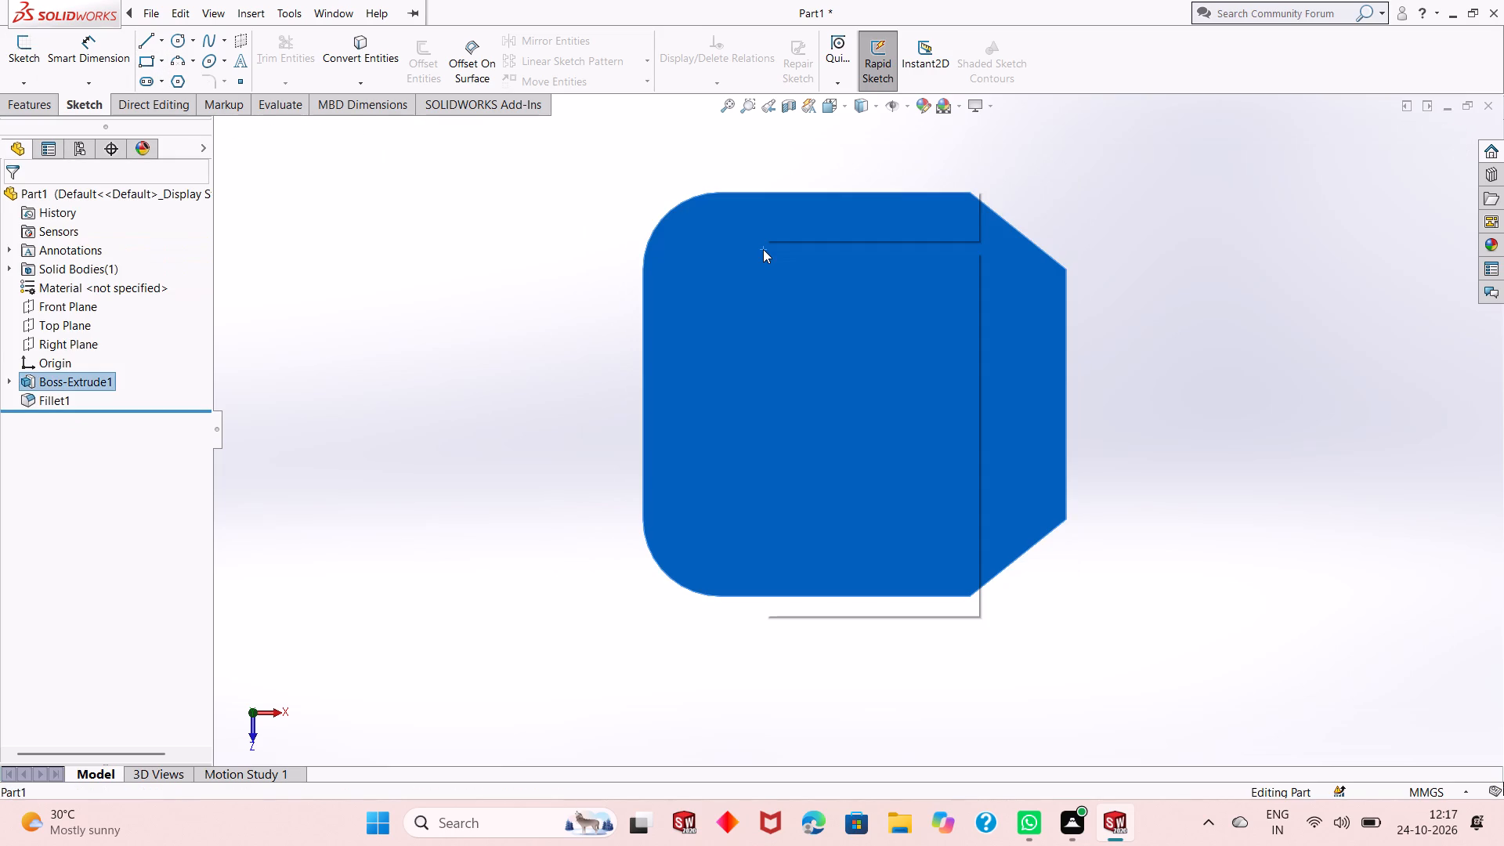
pyautogui.click(804, 234)
pyautogui.press('Escape')
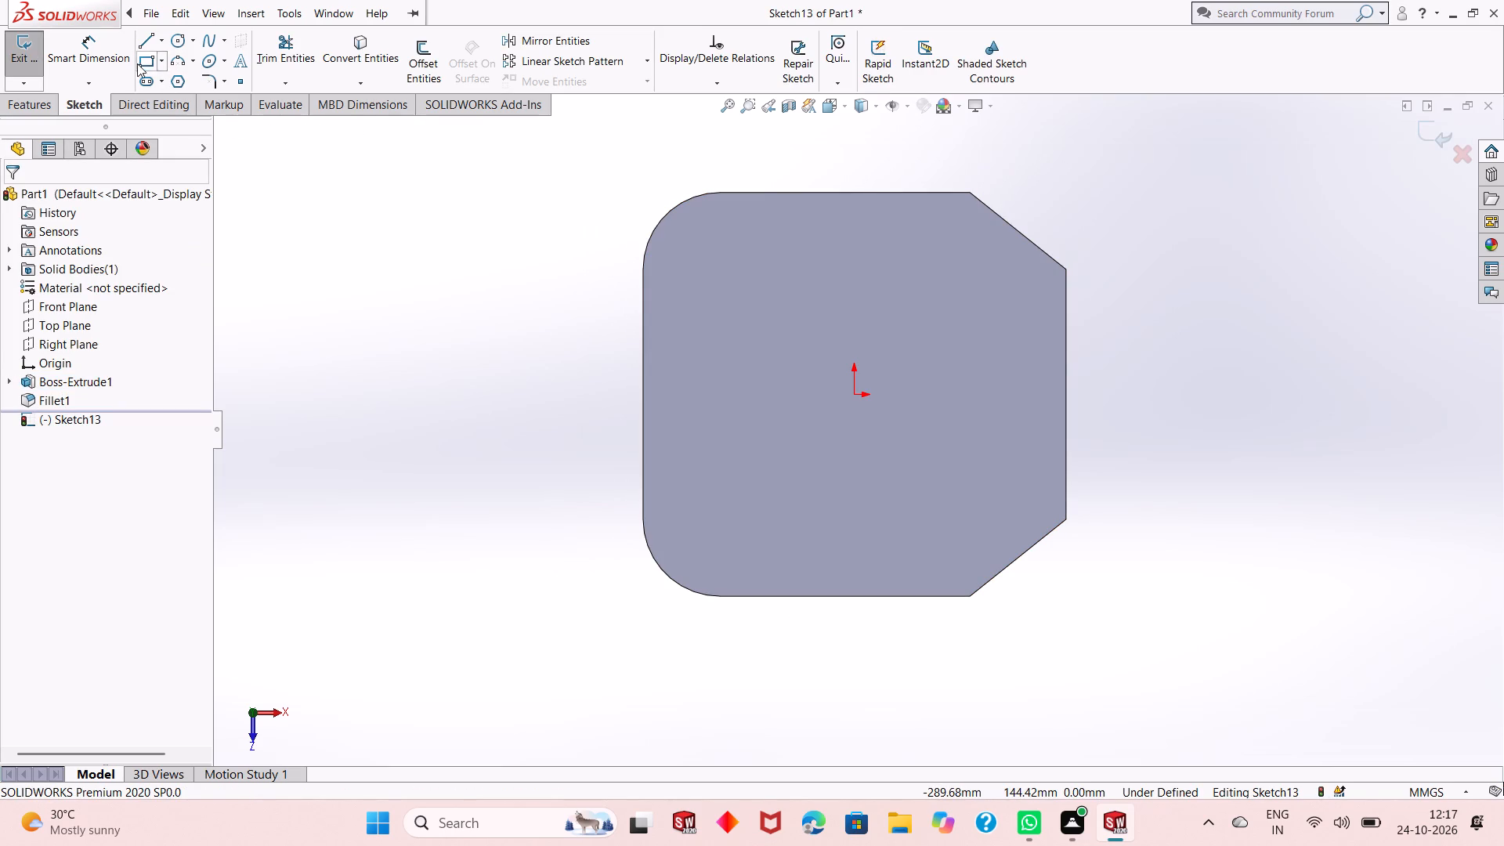
pyautogui.click(146, 55)
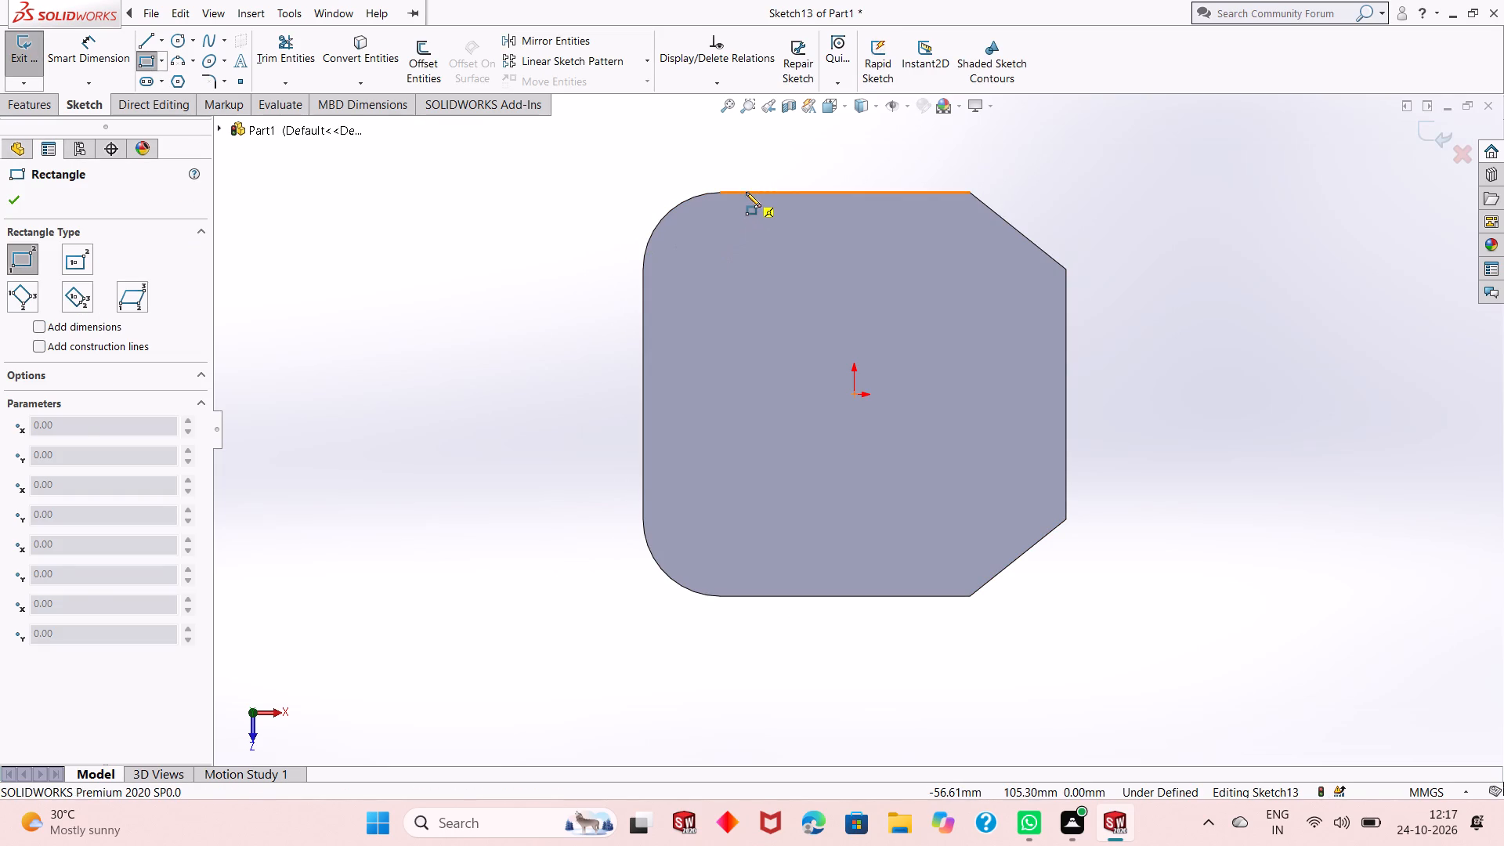
pyautogui.click(746, 192)
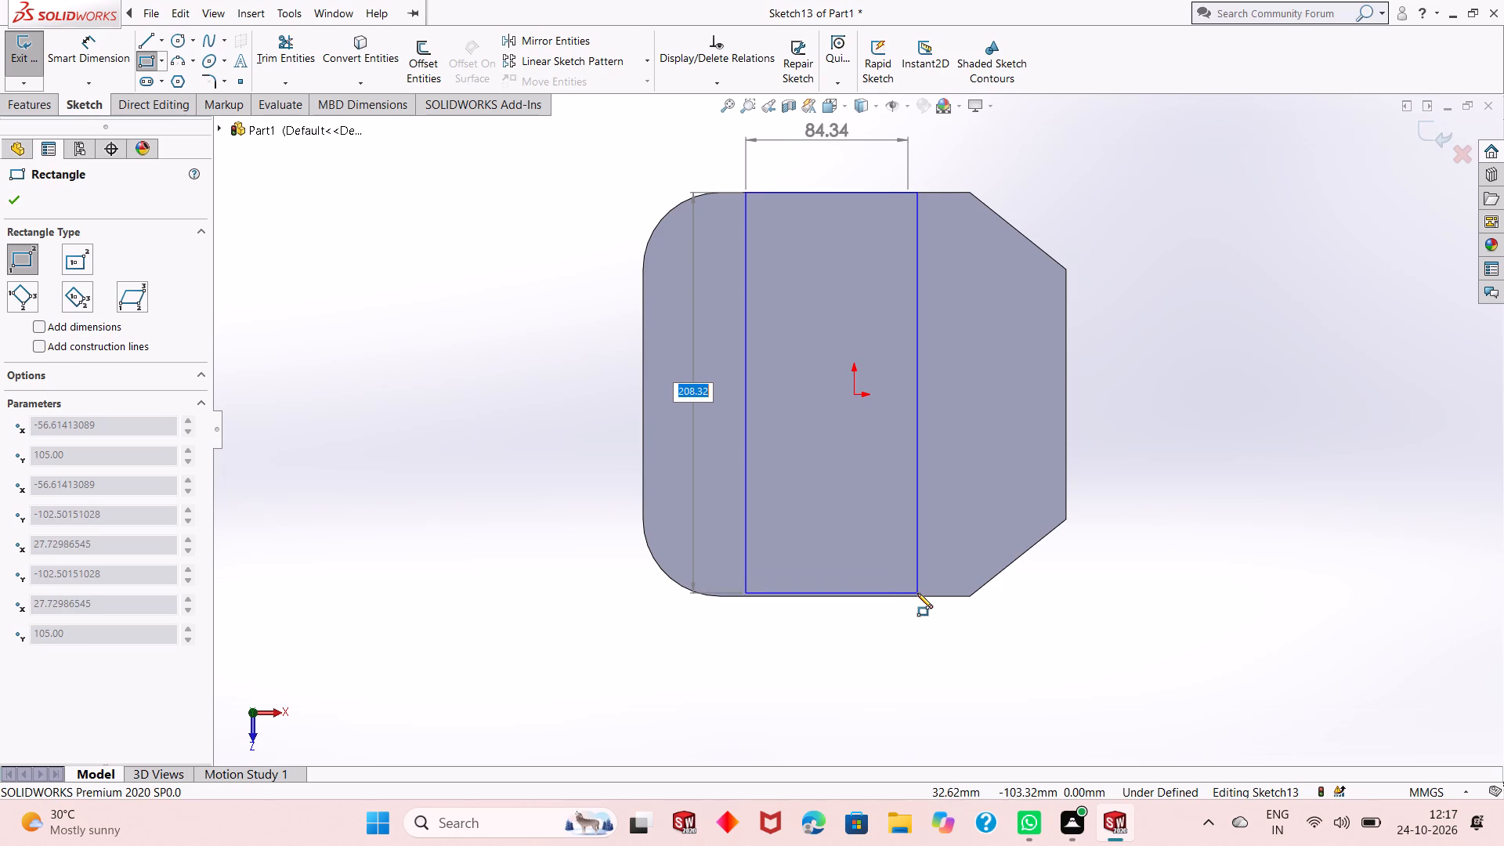
pyautogui.press('Escape')
pyautogui.click(143, 63)
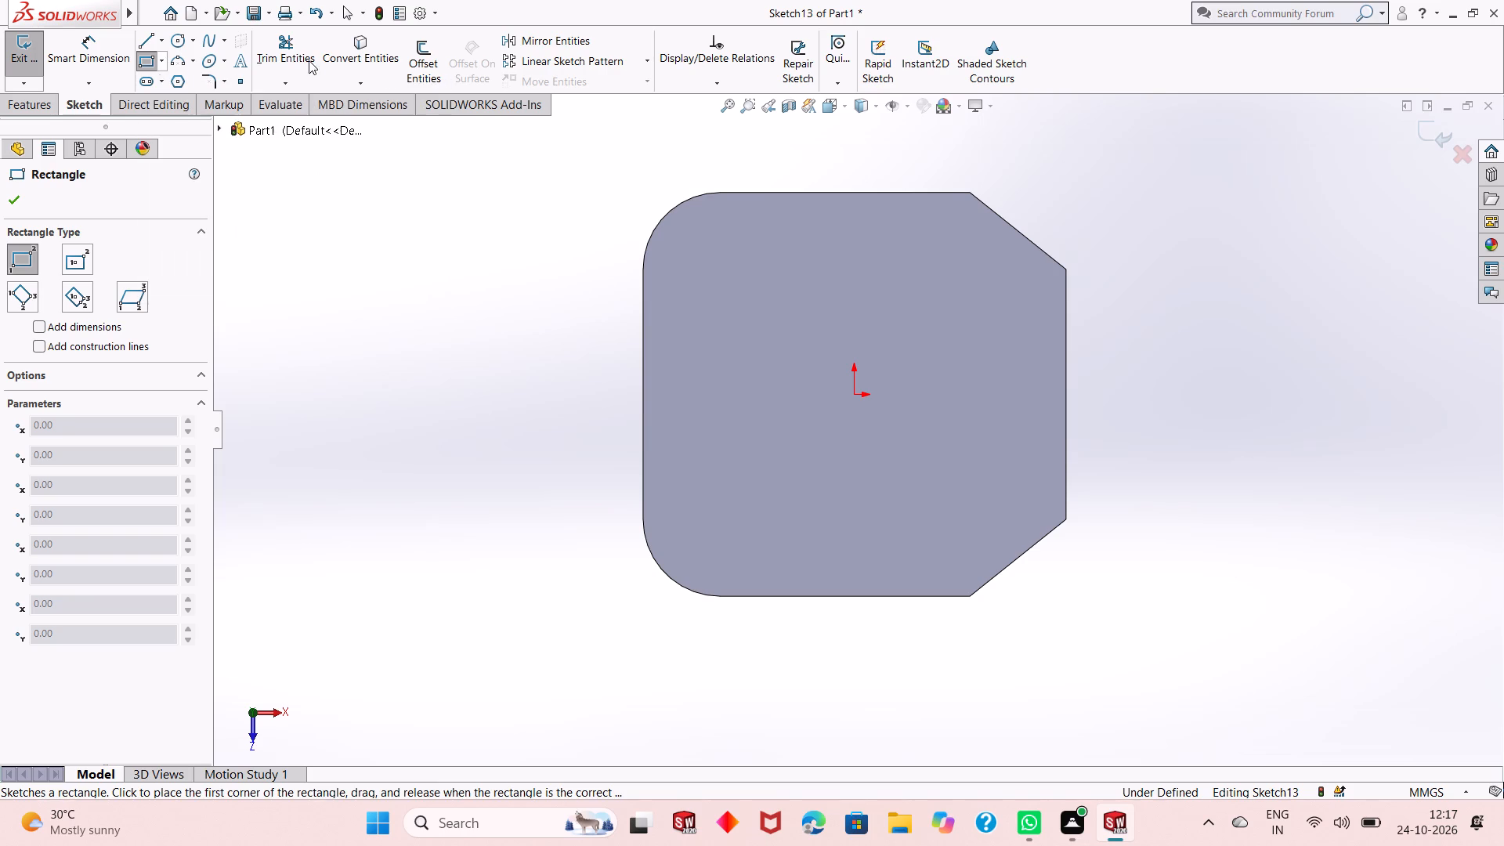
pyautogui.click(728, 210)
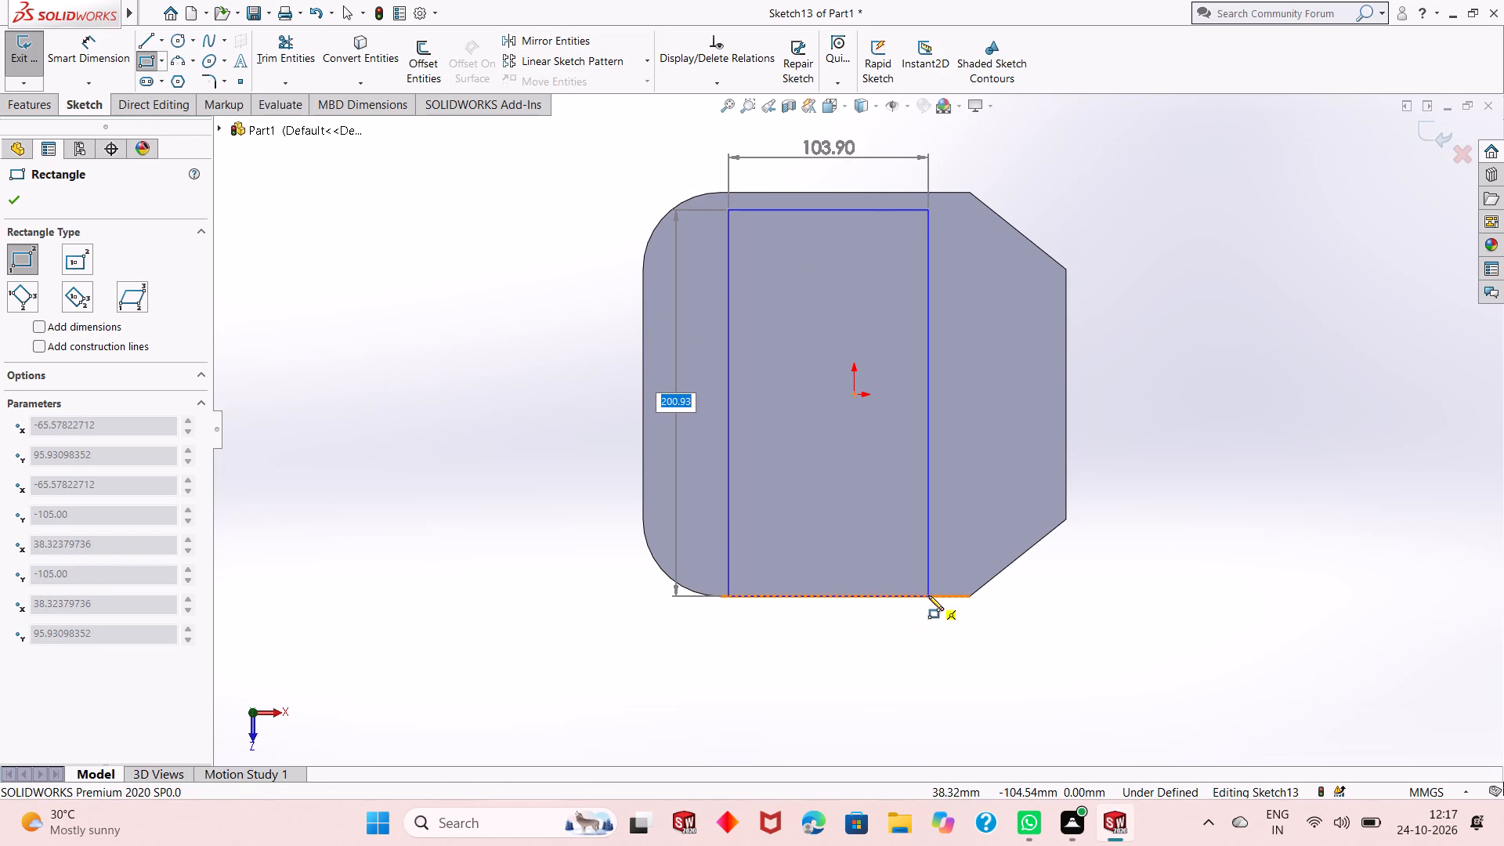
pyautogui.click(928, 595)
pyautogui.press('Escape')
pyautogui.press('Escape')
pyautogui.press('Escape')
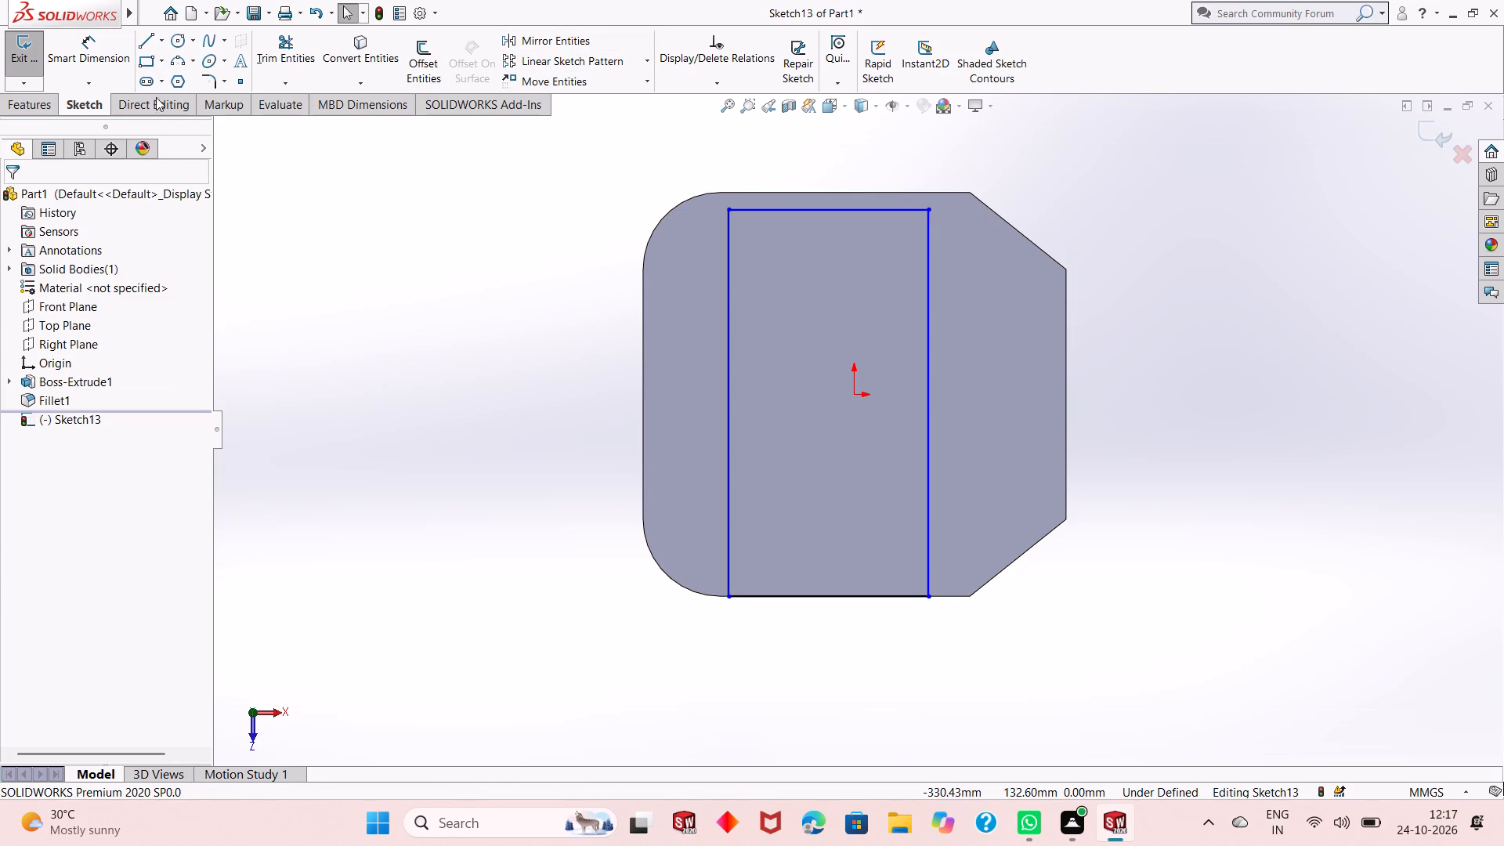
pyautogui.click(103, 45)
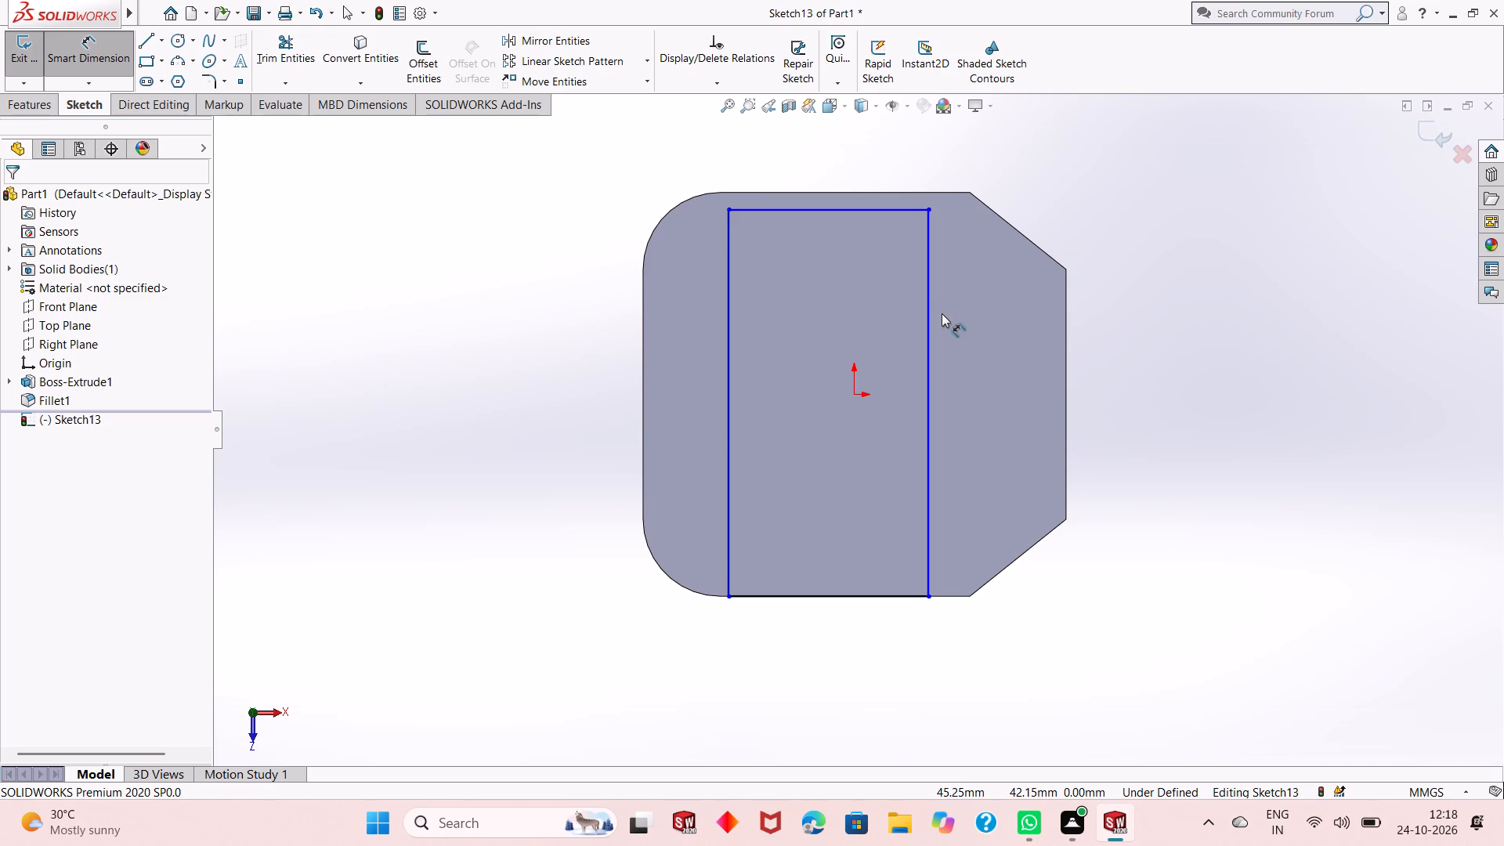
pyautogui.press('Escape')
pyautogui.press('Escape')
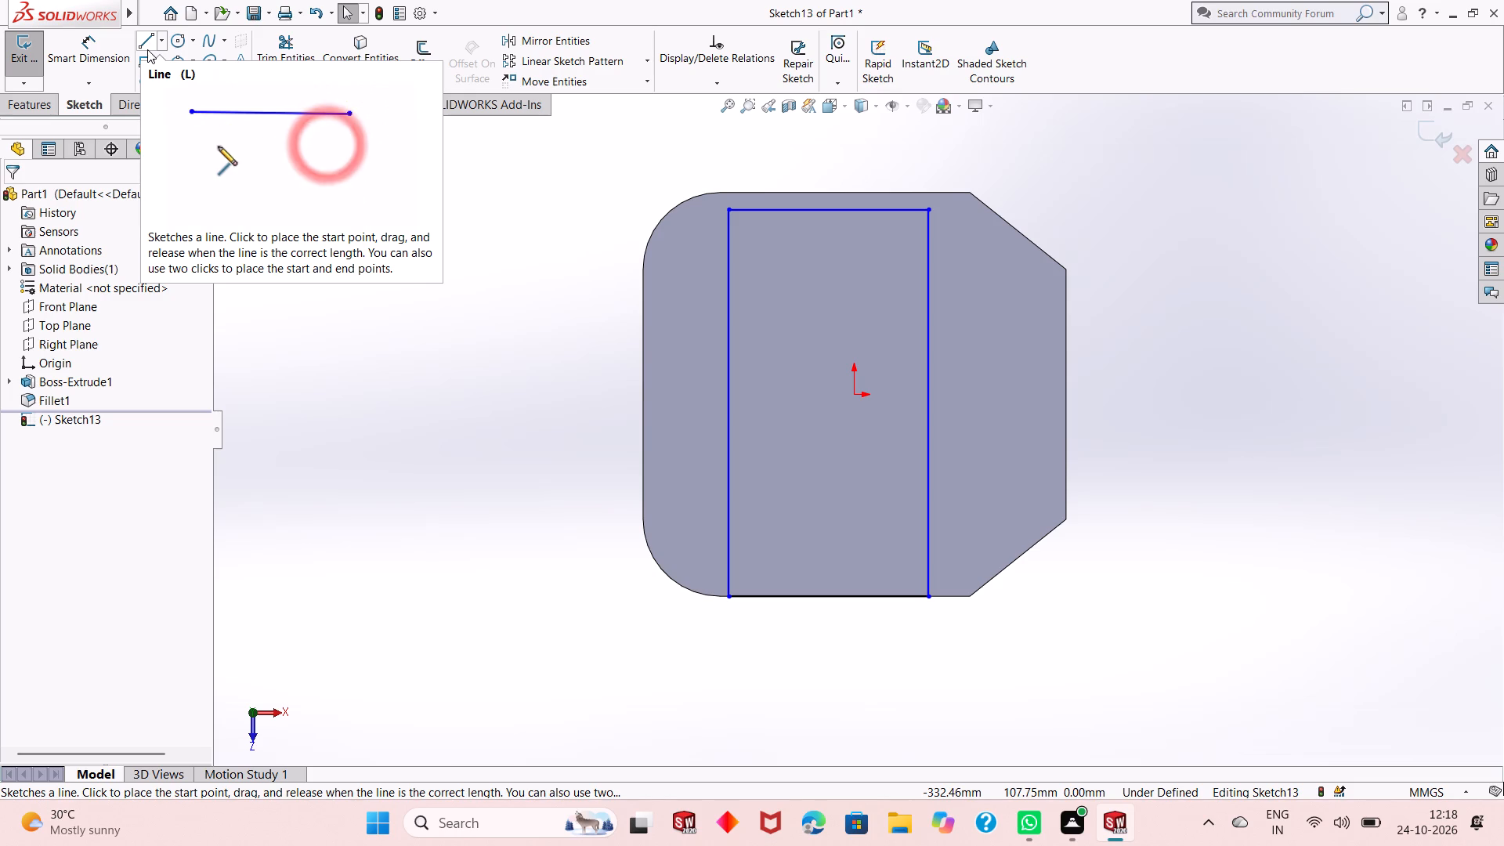
# Draw a diagonal line across the rectangle's upper-right corner, from its top edge to its right edge.
pyautogui.click(147, 49)
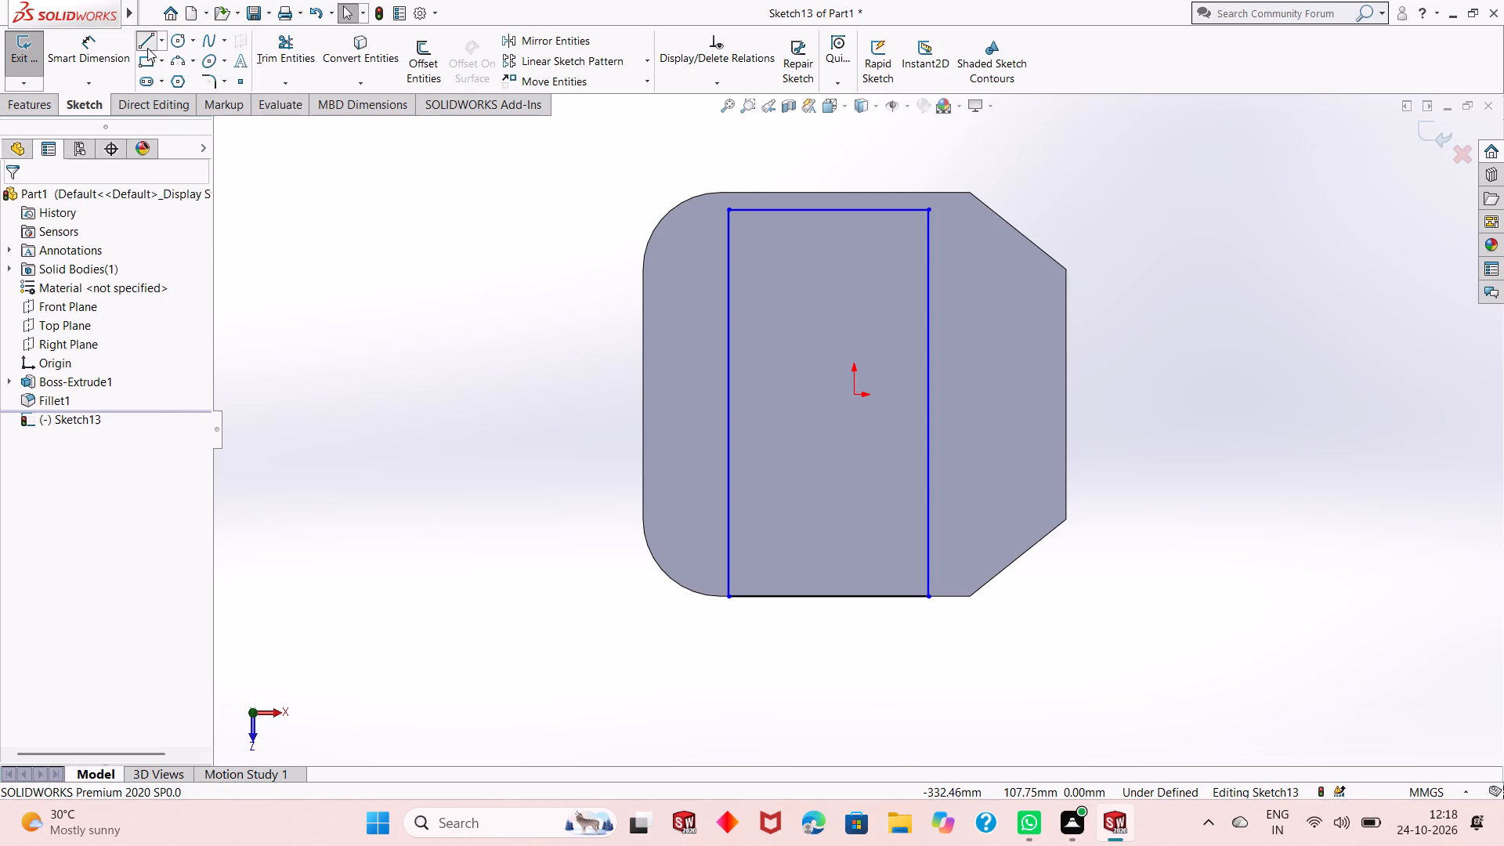
pyautogui.click(860, 206)
pyautogui.click(927, 298)
pyautogui.rightClick(948, 270)
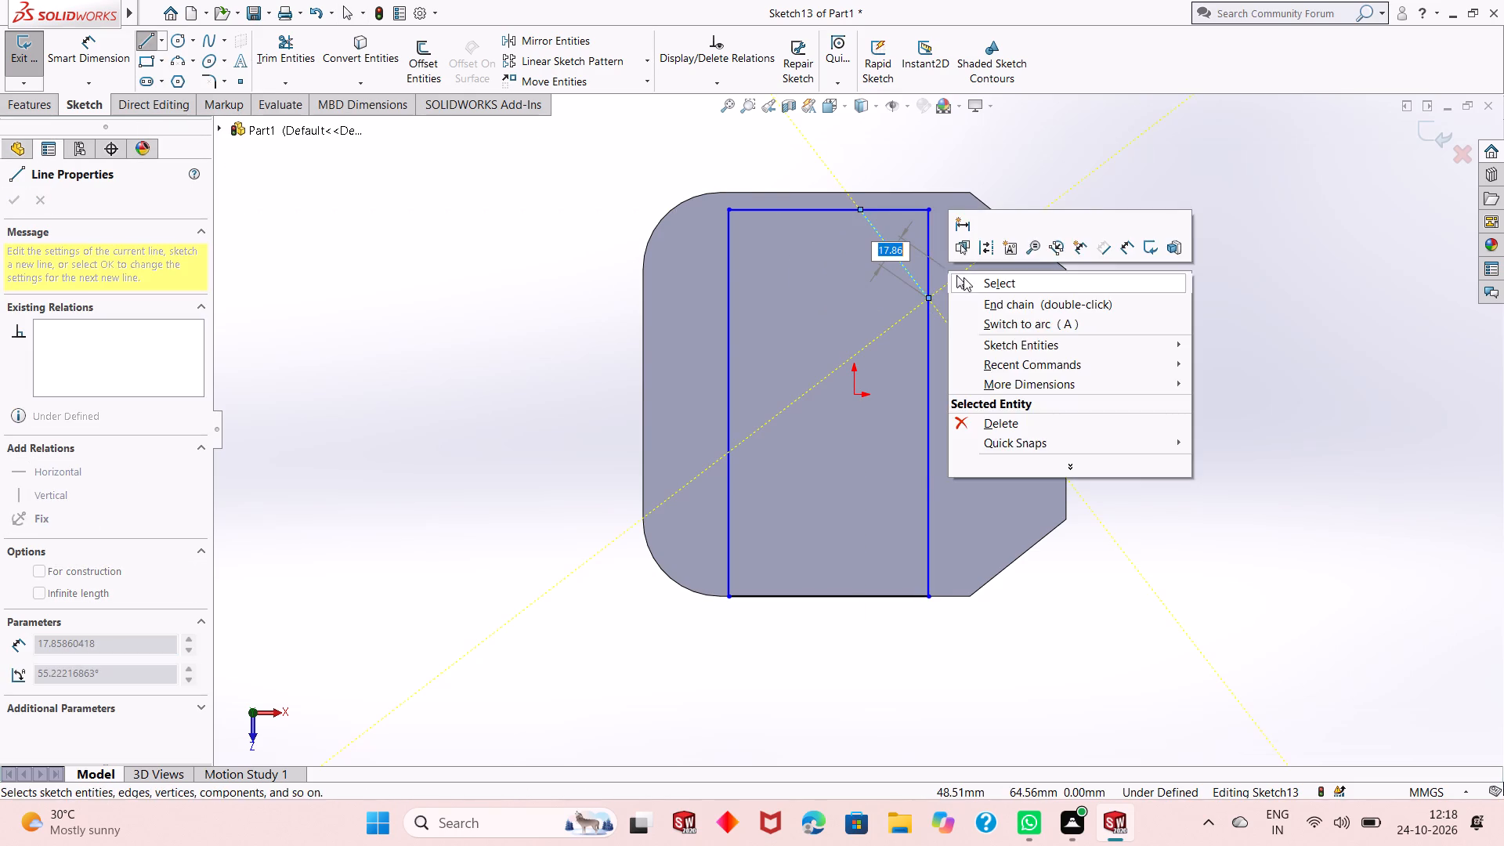
pyautogui.click(969, 281)
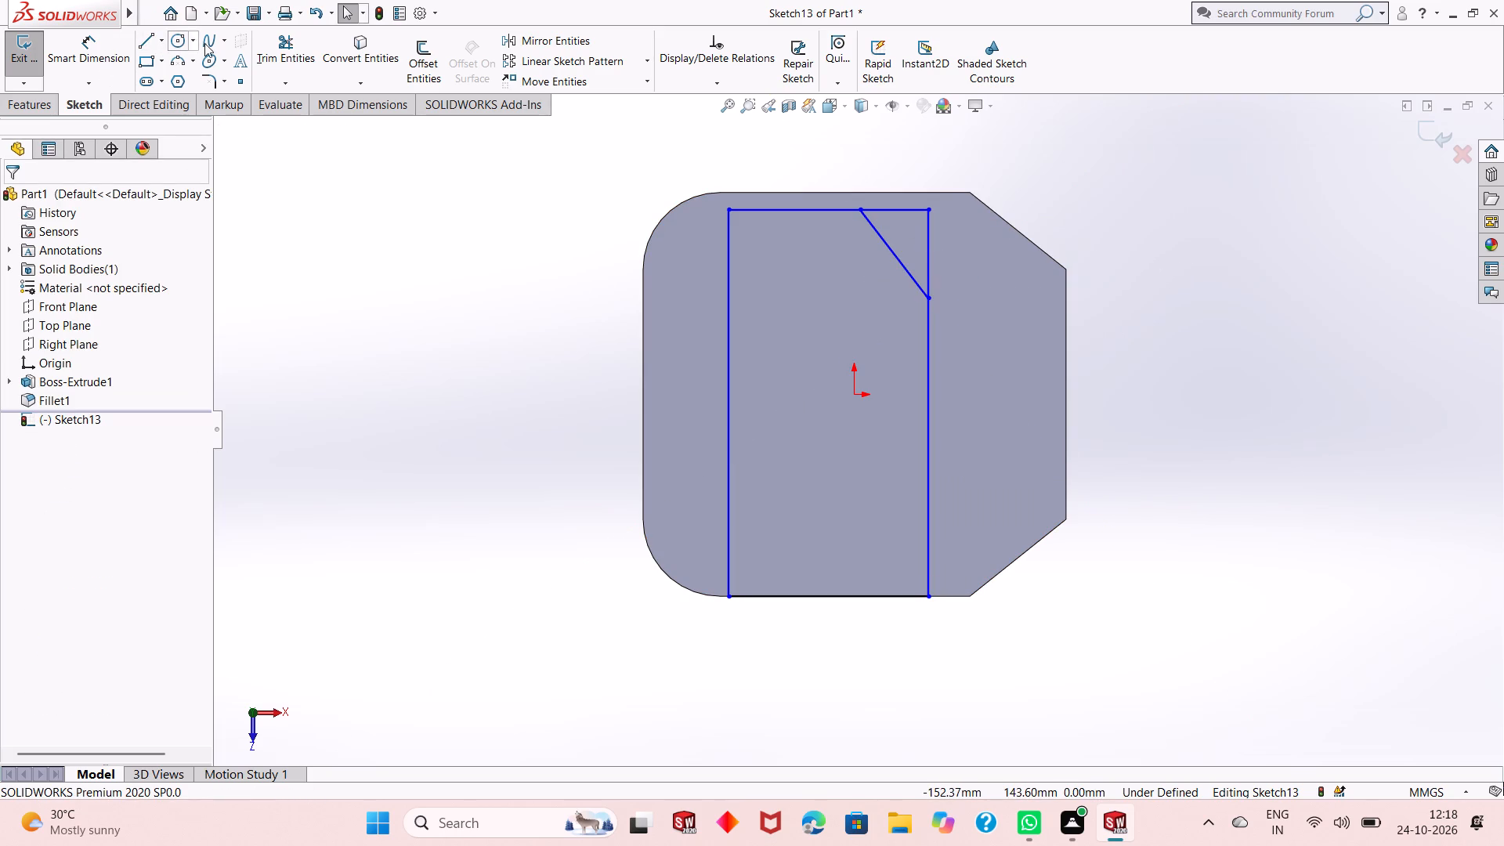
# Trim the two rectangle segments outside the diagonal line to leave a chamfered corner.
pyautogui.click(267, 55)
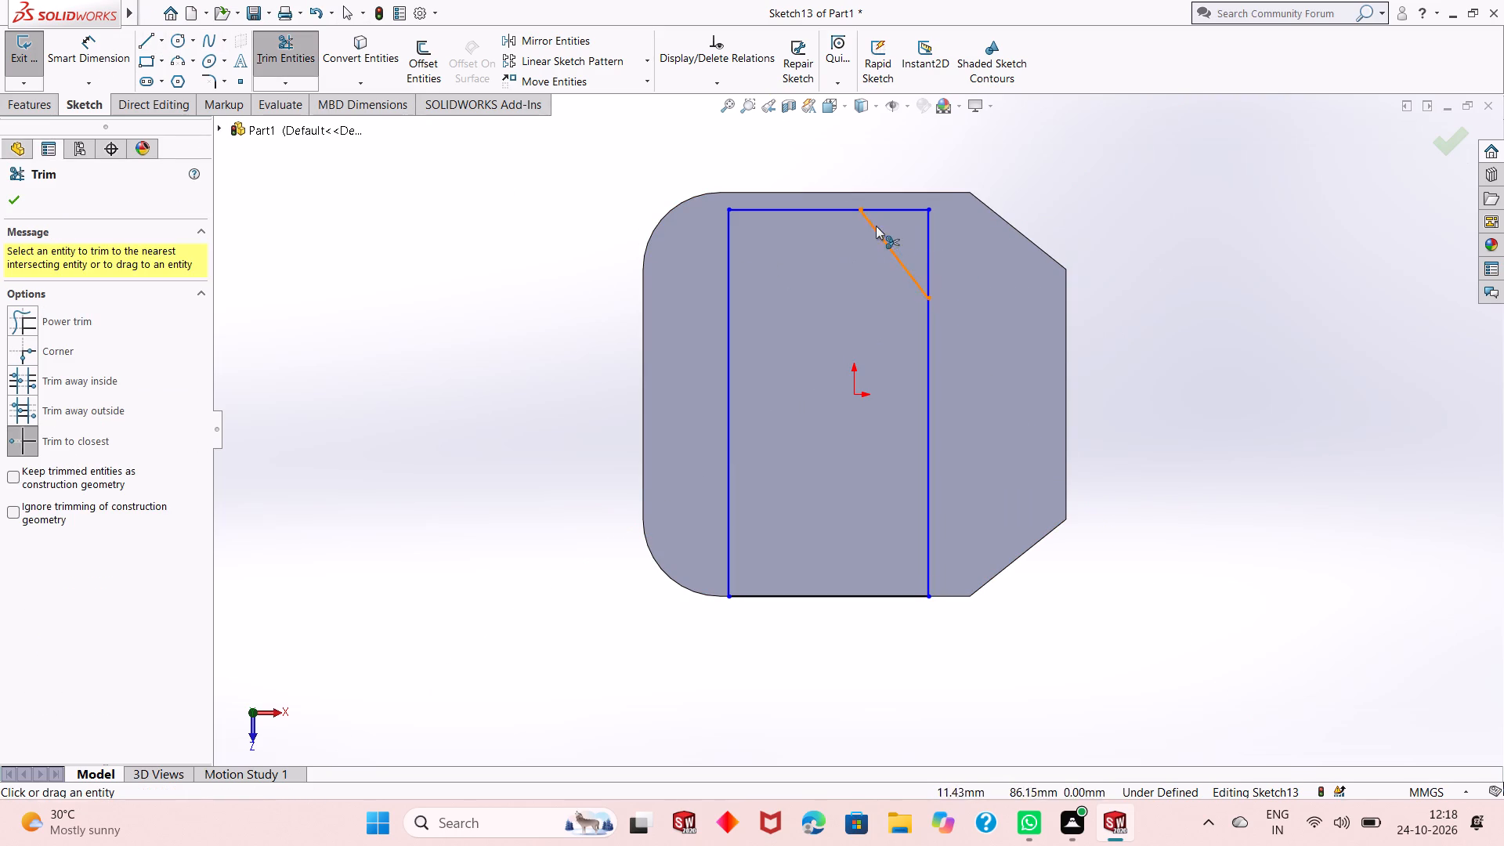
pyautogui.click(884, 211)
pyautogui.click(924, 251)
pyautogui.rightClick(1039, 173)
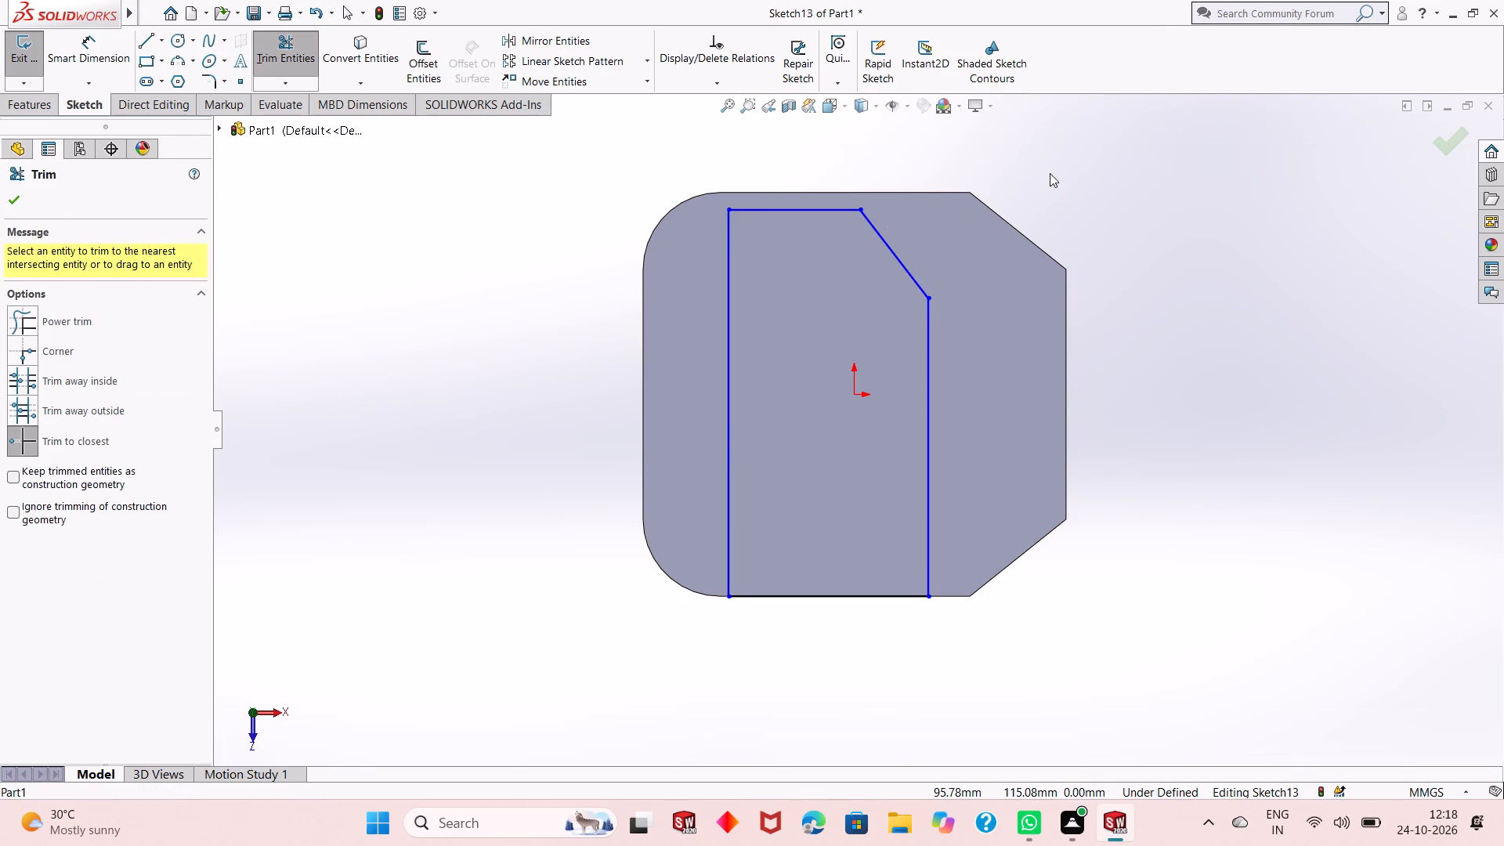
pyautogui.click(1099, 223)
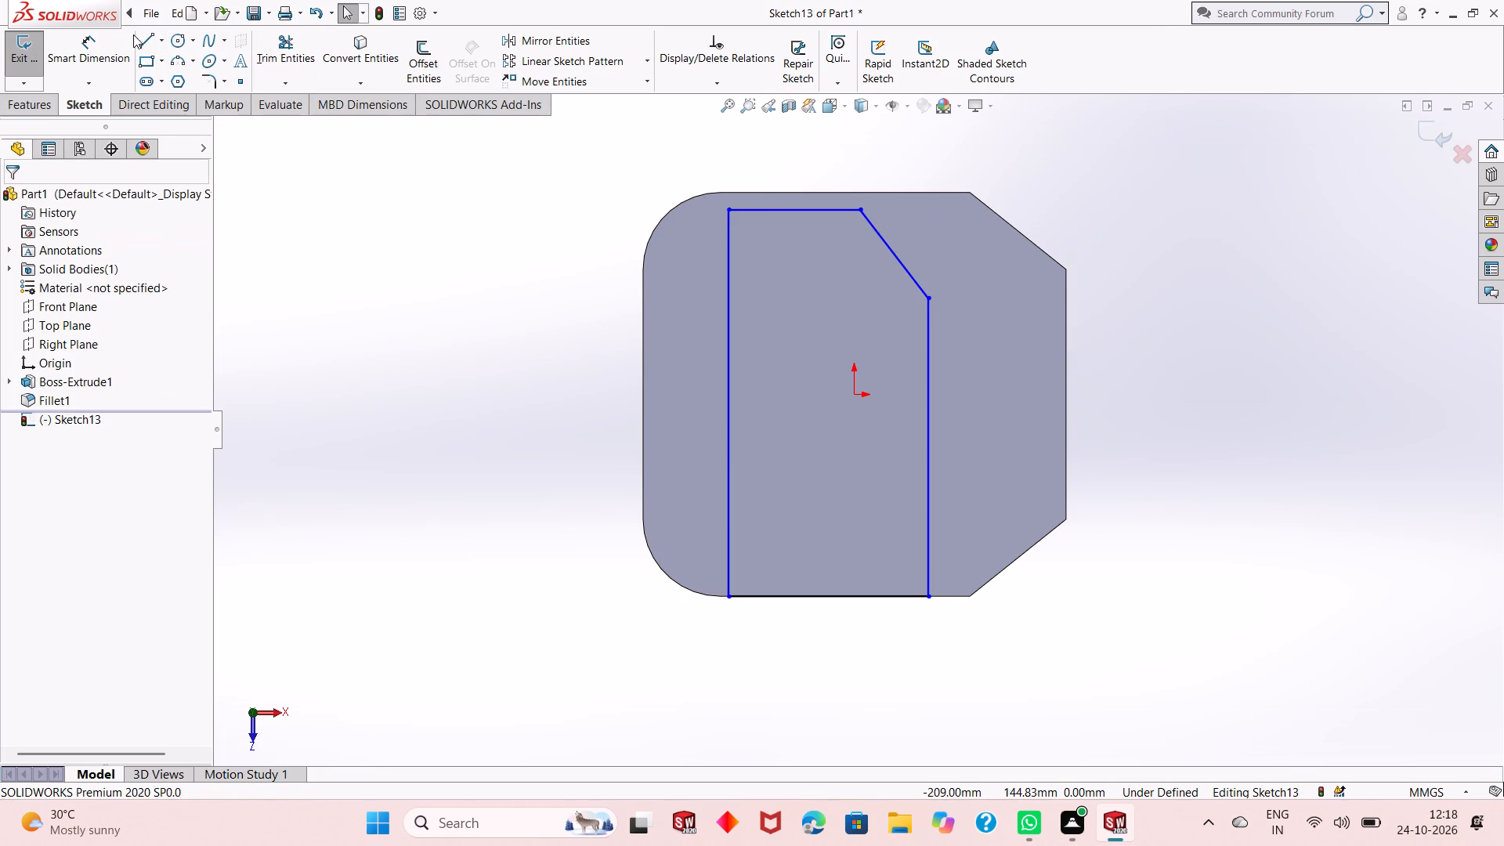
# Dimension the horizontal distance between the diagonal chamfer line's two endpoints and set it to 32 mm.
pyautogui.click(99, 62)
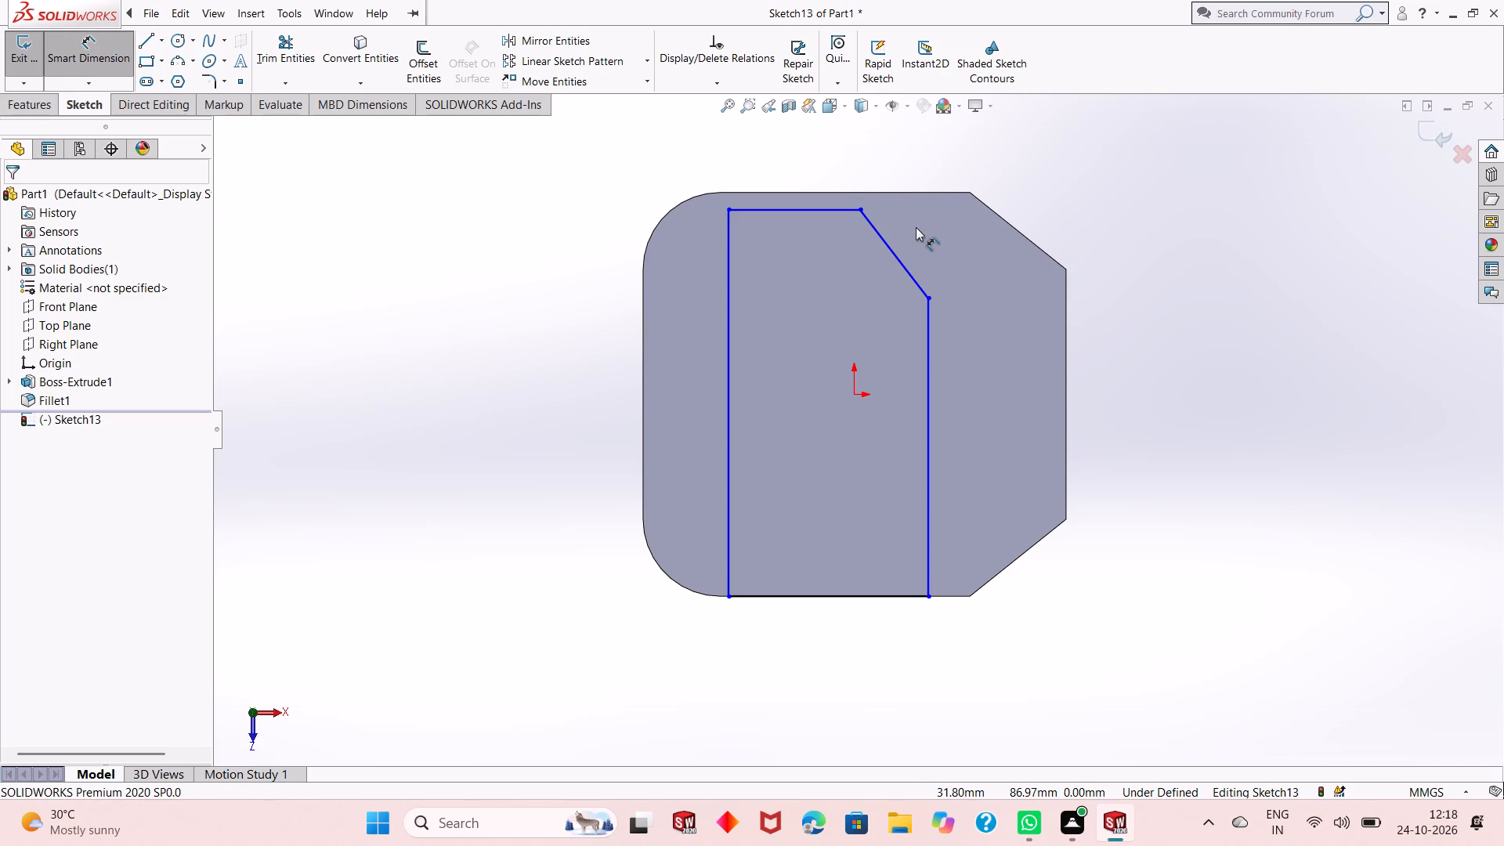
pyautogui.click(930, 298)
pyautogui.click(859, 204)
pyautogui.click(864, 208)
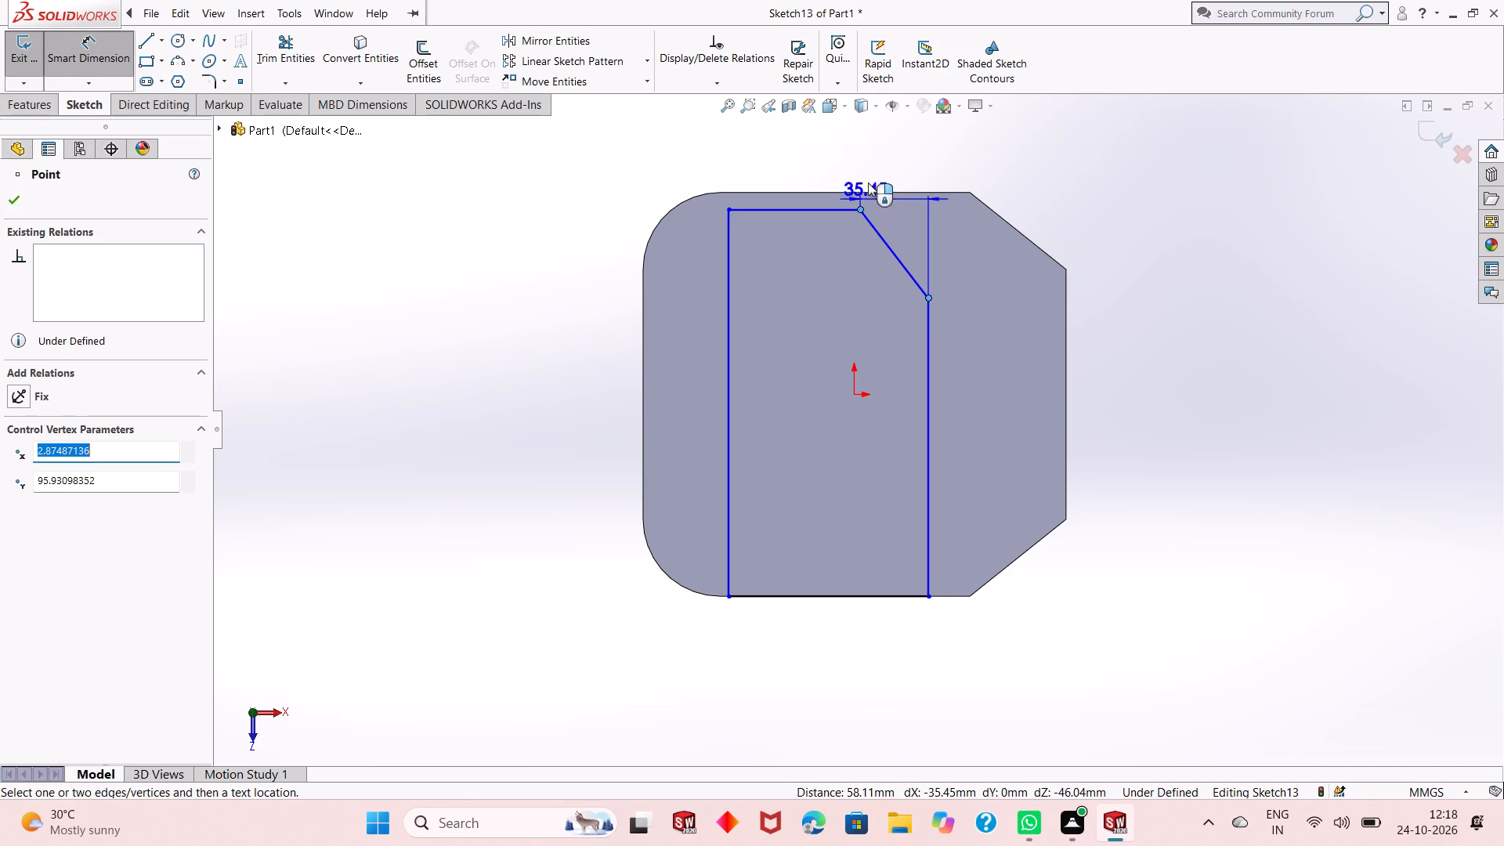
pyautogui.click(873, 150)
pyautogui.write('32')
pyautogui.press('Return')
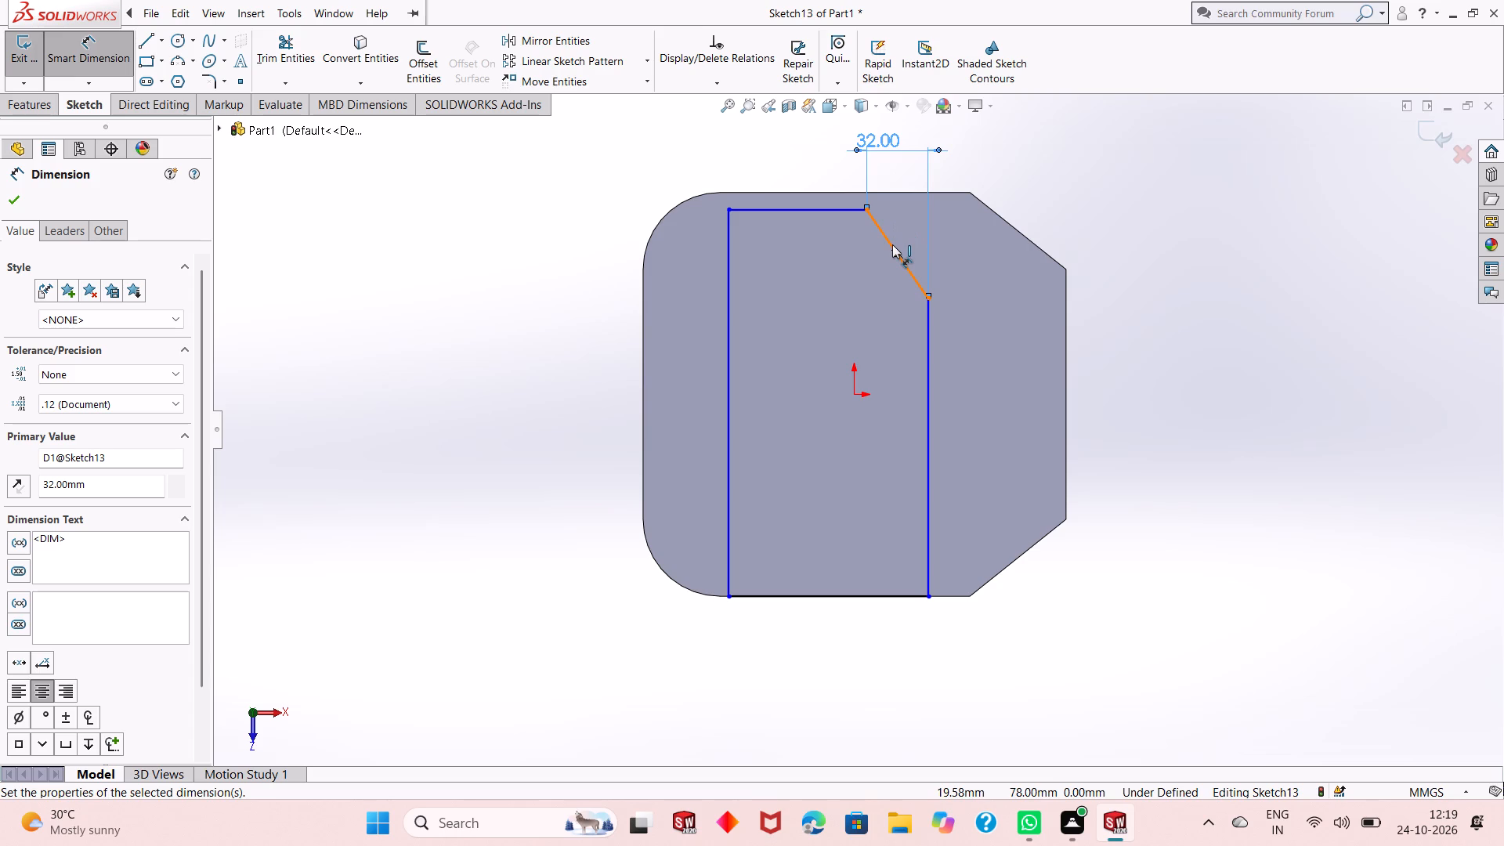
# Dimension the chamfer line's vertical extent as 42 mm and correct it to 41 mm.
pyautogui.click(892, 244)
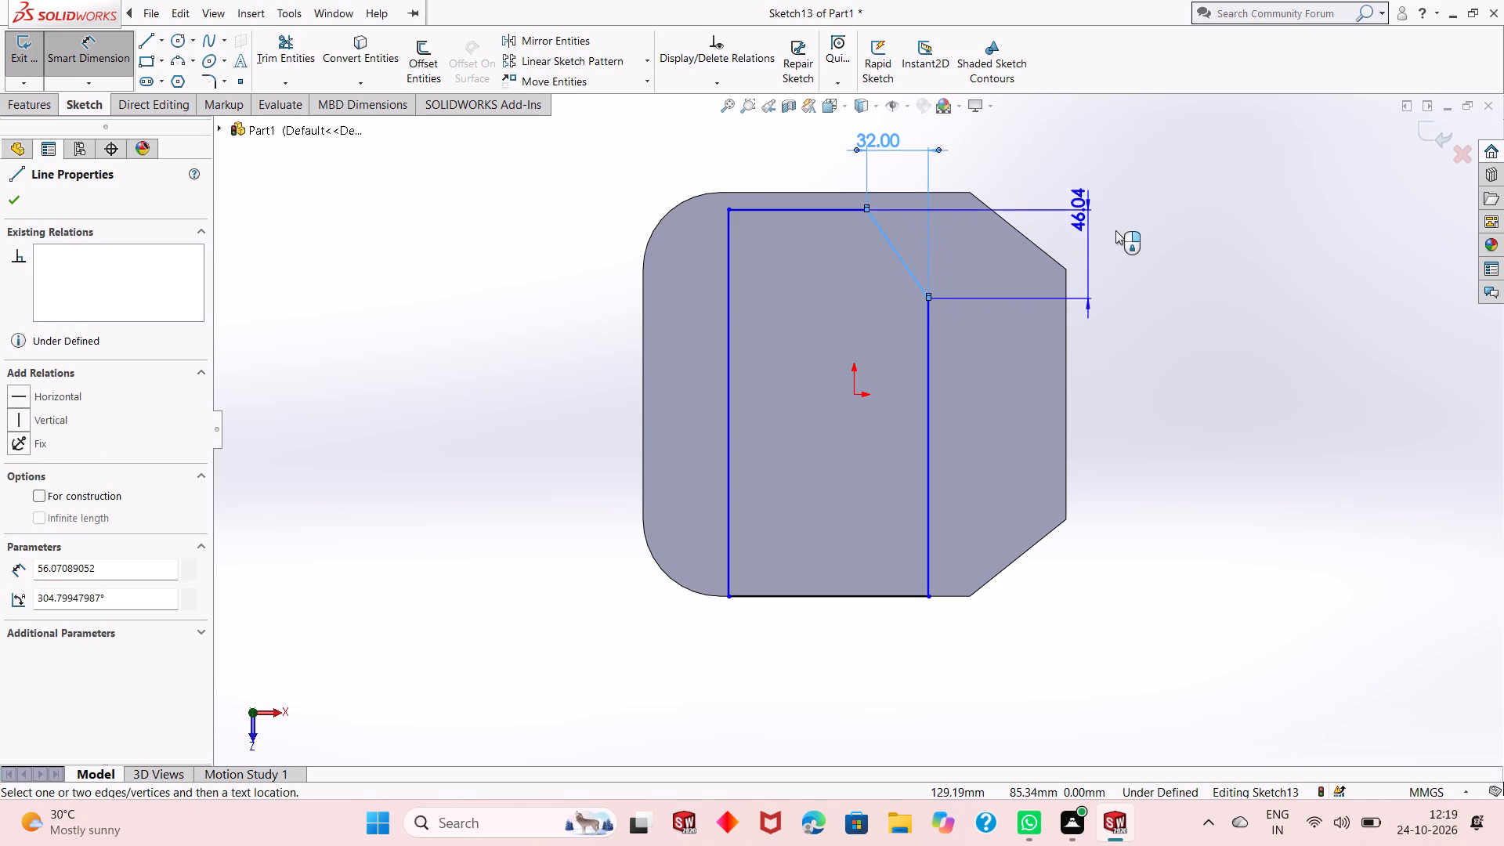
pyautogui.click(1122, 230)
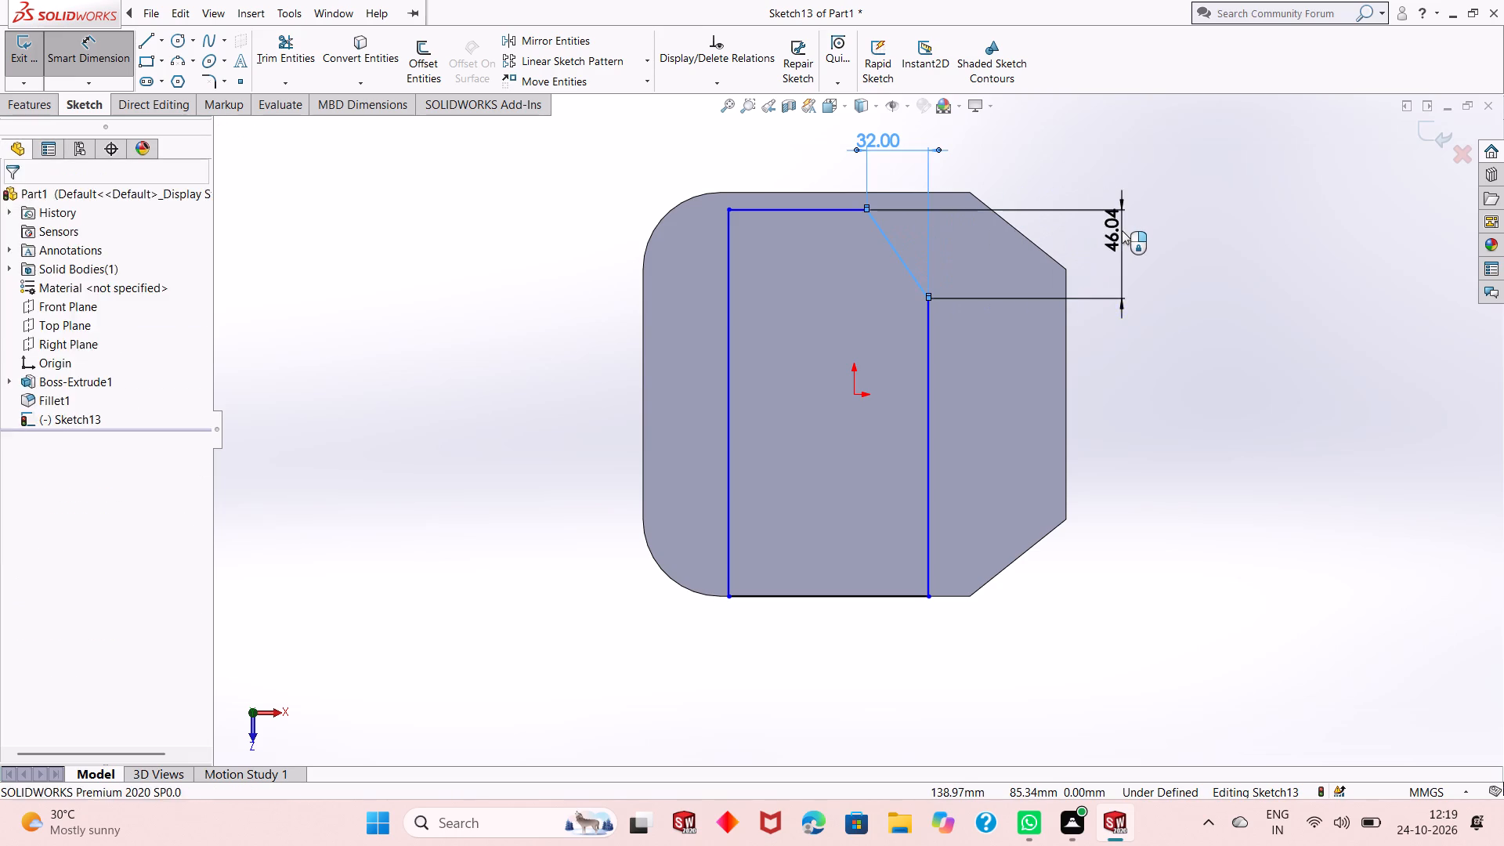
pyautogui.write('42')
pyautogui.press('Return')
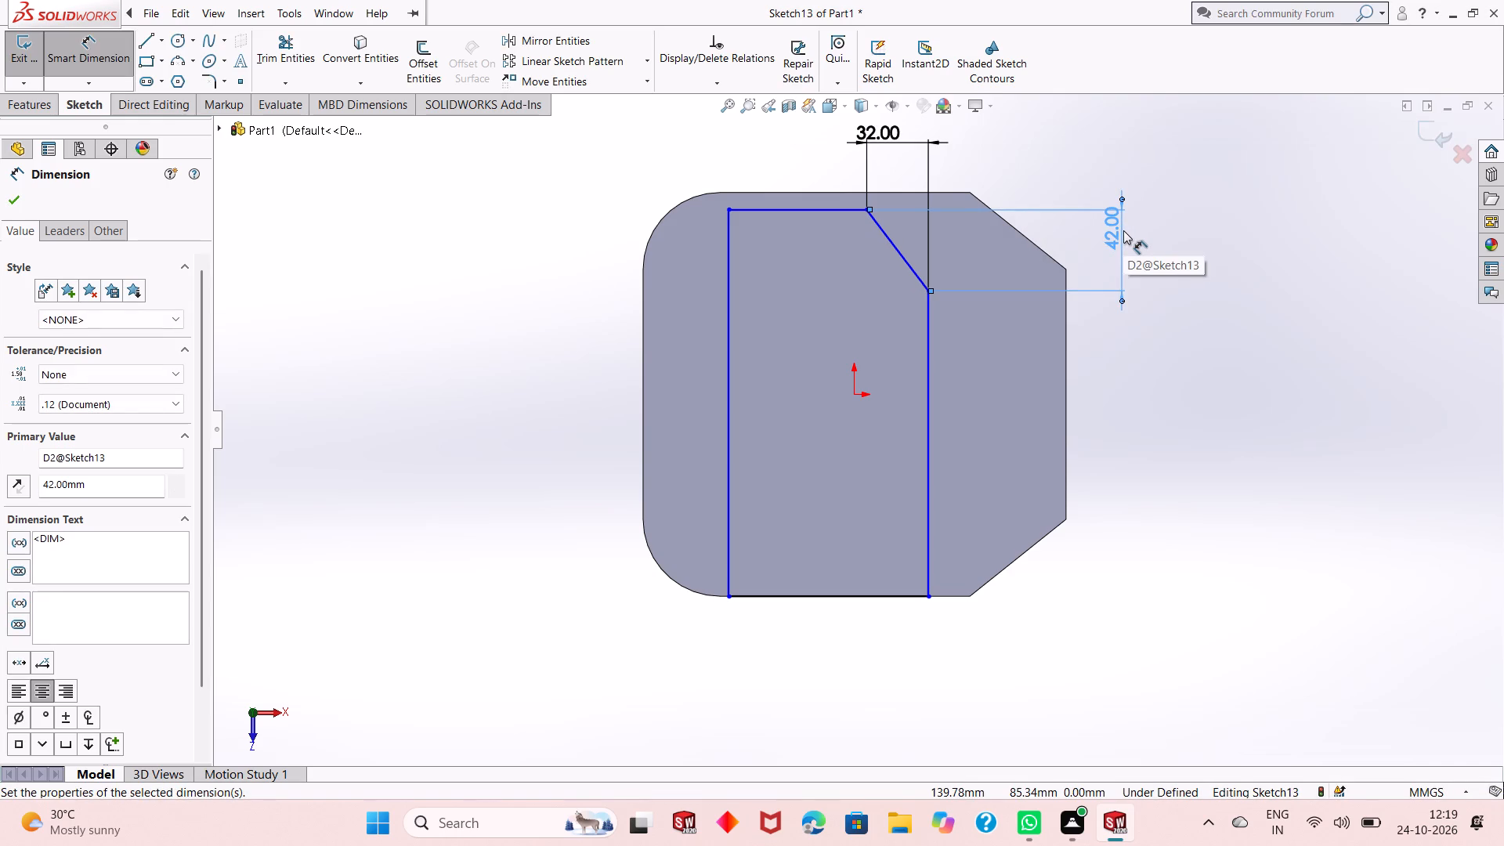
pyautogui.doubleClick(1123, 230)
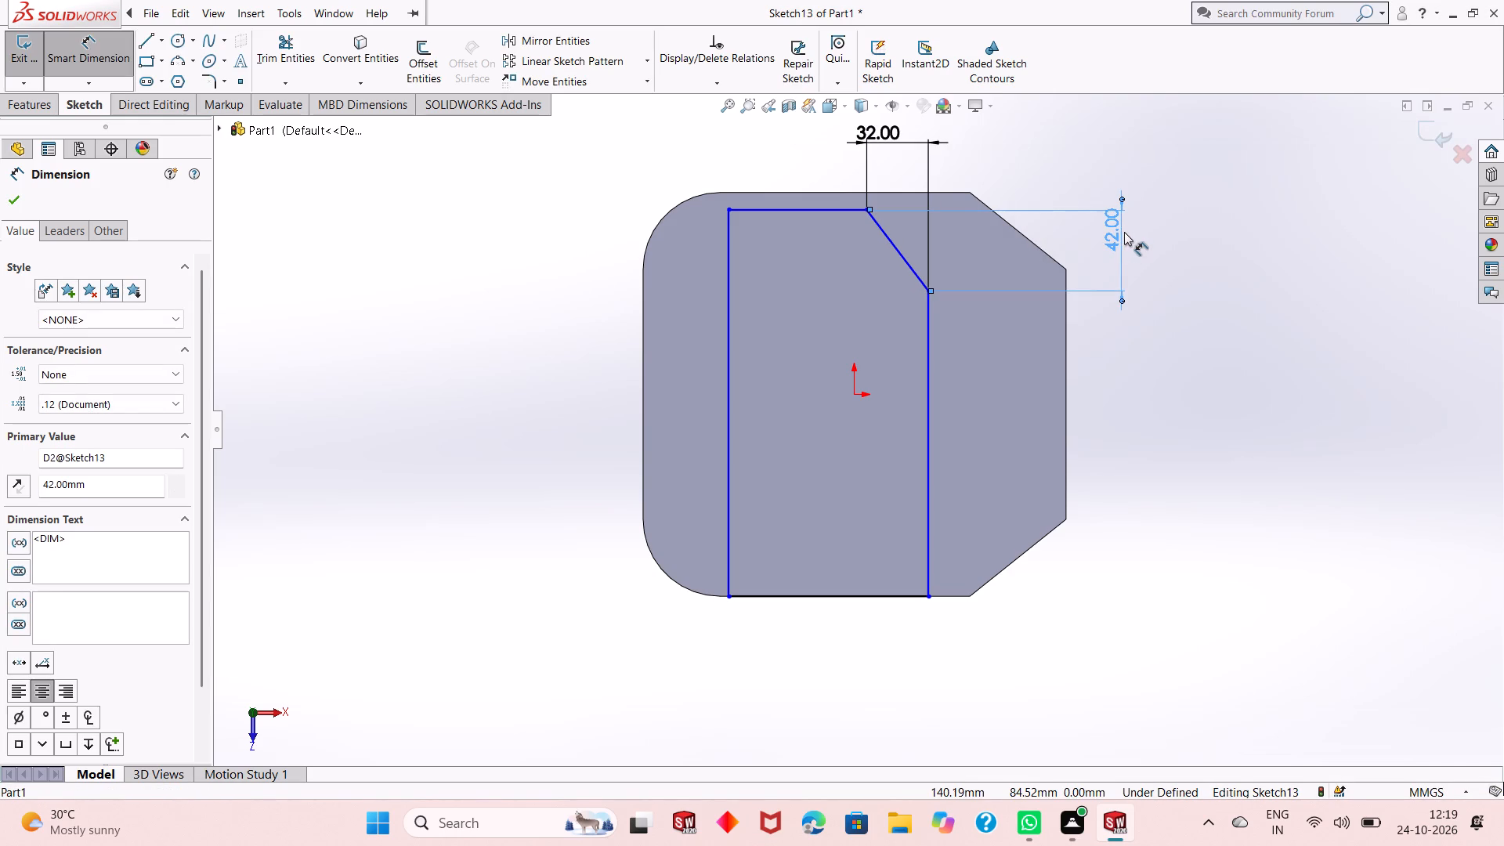
pyautogui.doubleClick(1124, 232)
pyautogui.write('41')
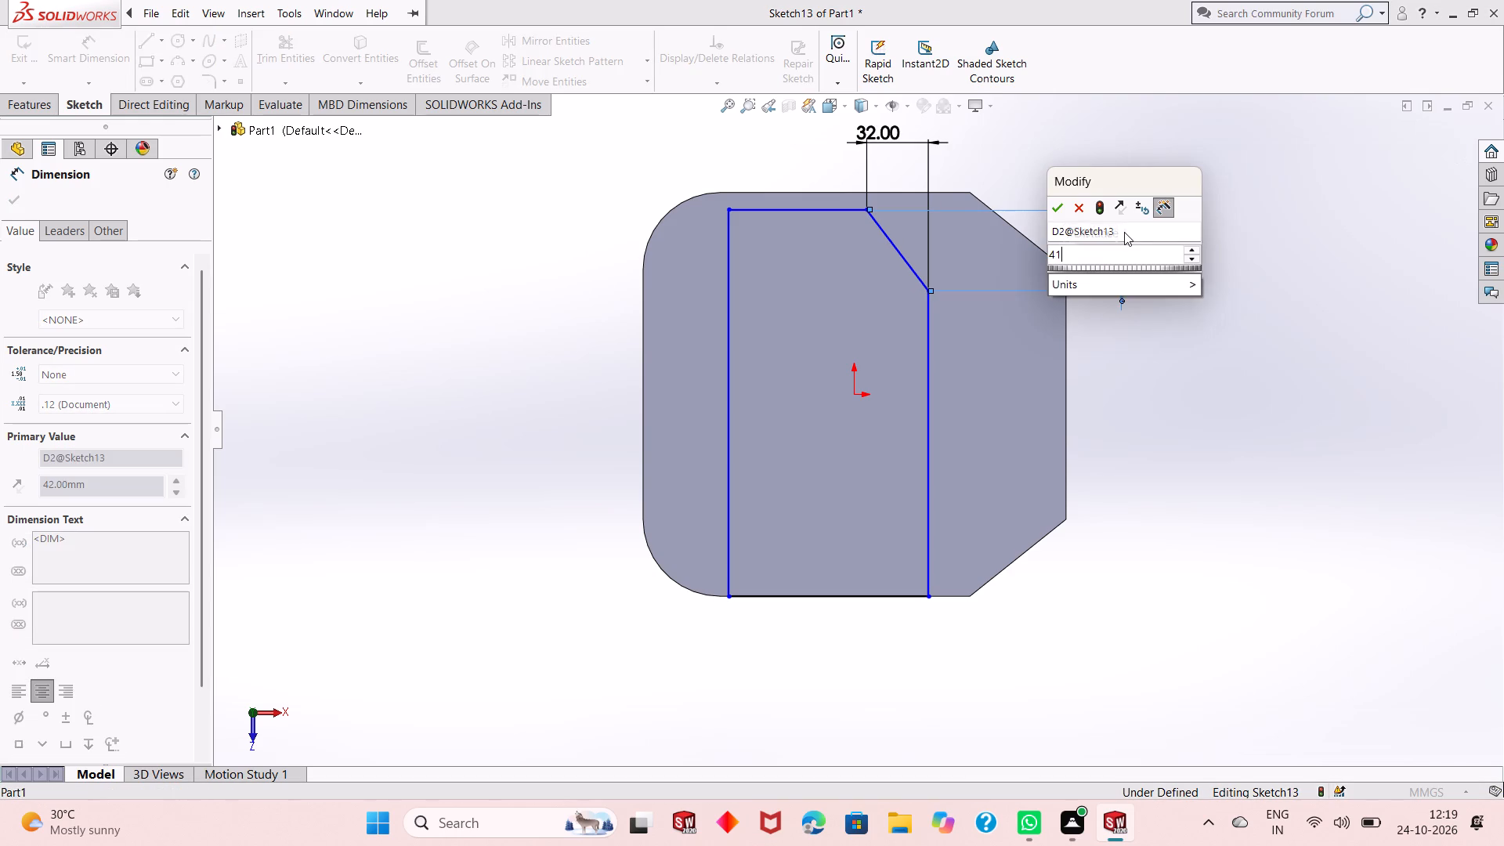
pyautogui.press('Return')
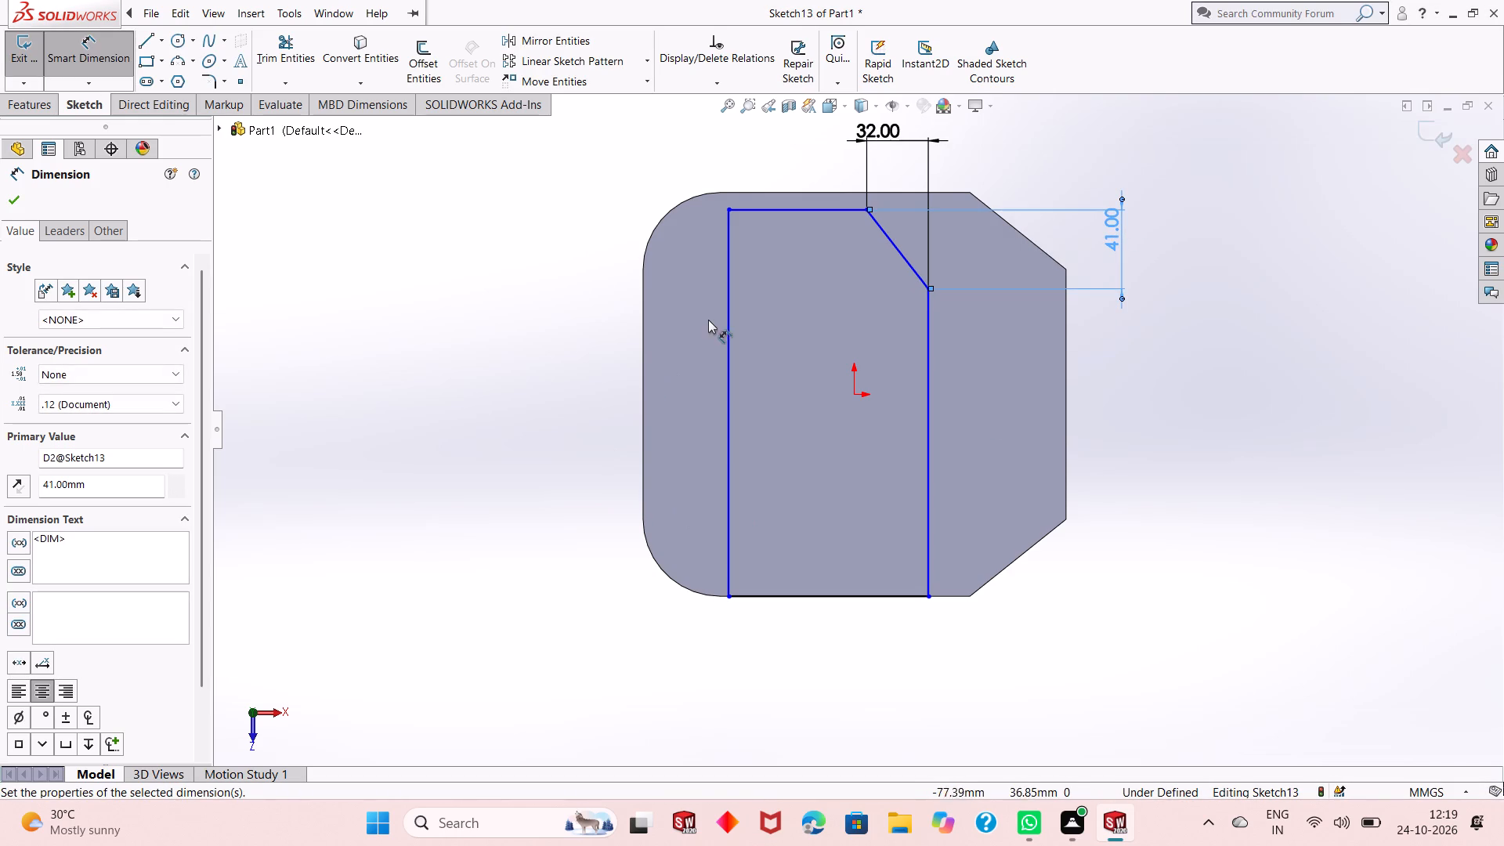
# Dimension the gap between the base plate's upper edge and the profile's top line as 10 mm.
pyautogui.click(737, 190)
pyautogui.click(746, 212)
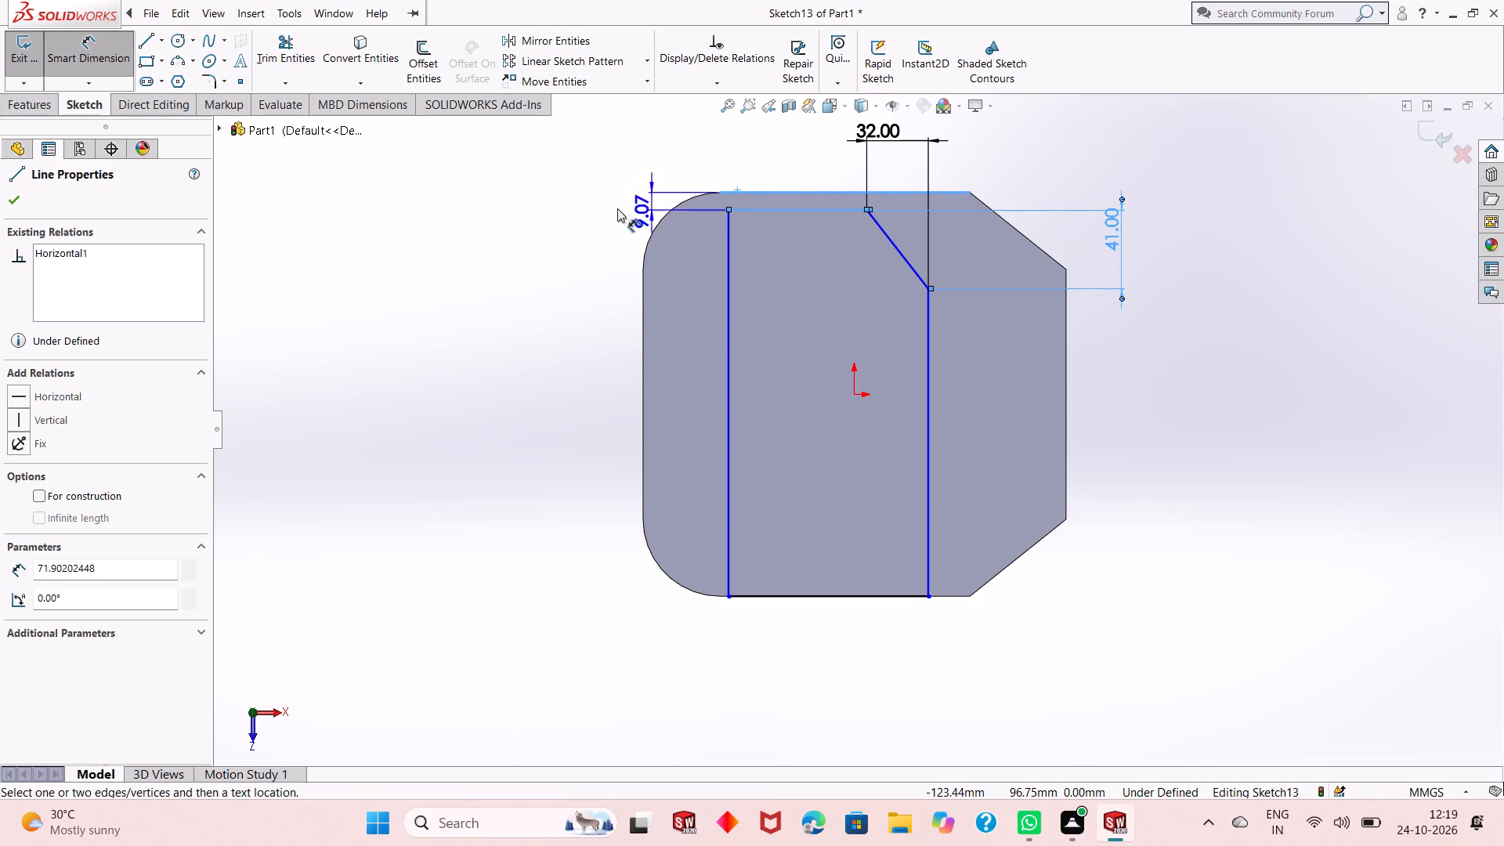
pyautogui.click(580, 212)
pyautogui.write('10')
pyautogui.press('Return')
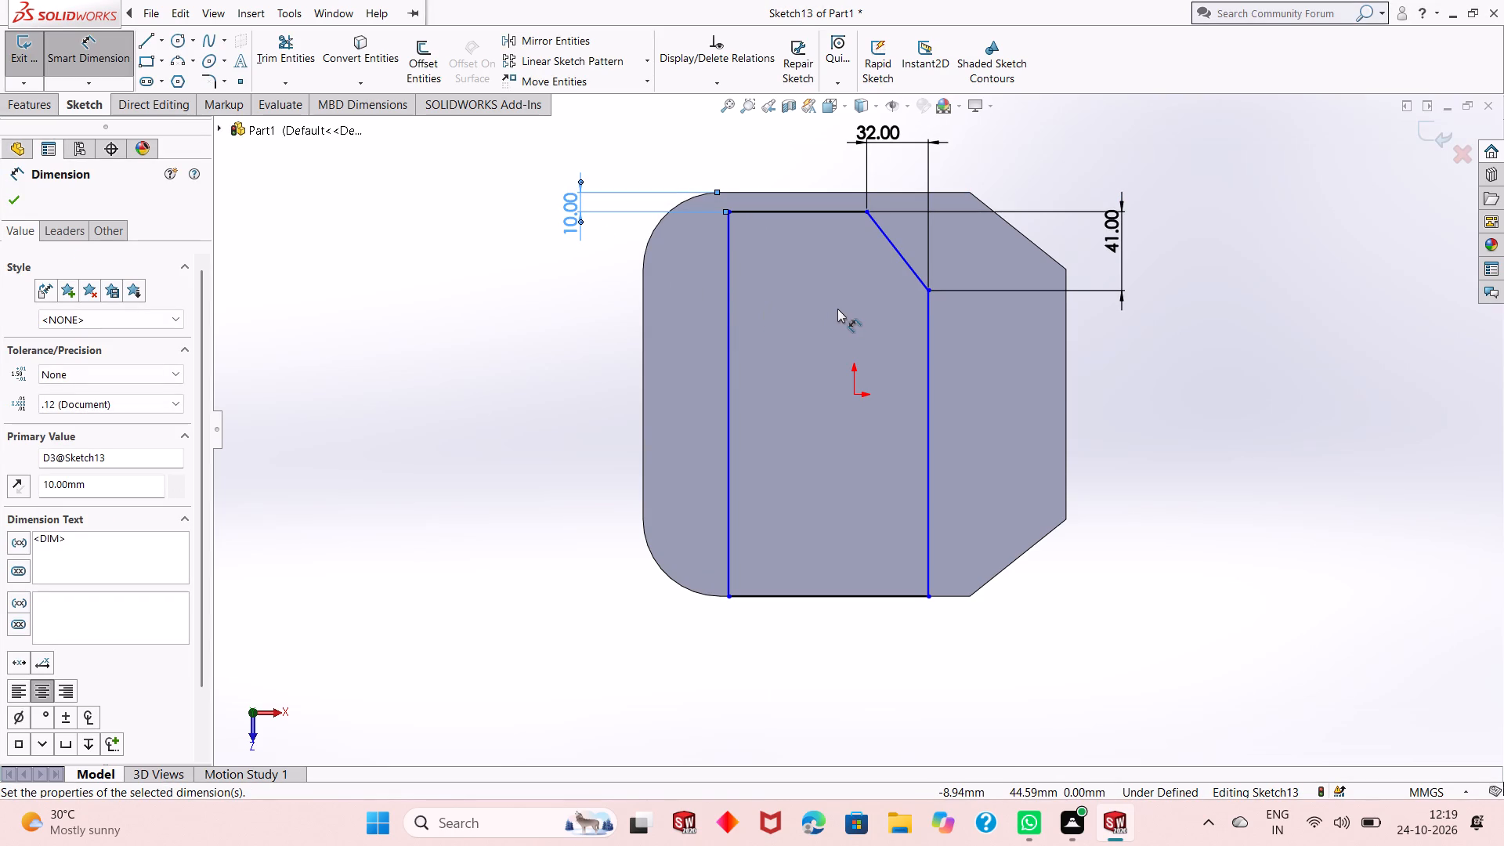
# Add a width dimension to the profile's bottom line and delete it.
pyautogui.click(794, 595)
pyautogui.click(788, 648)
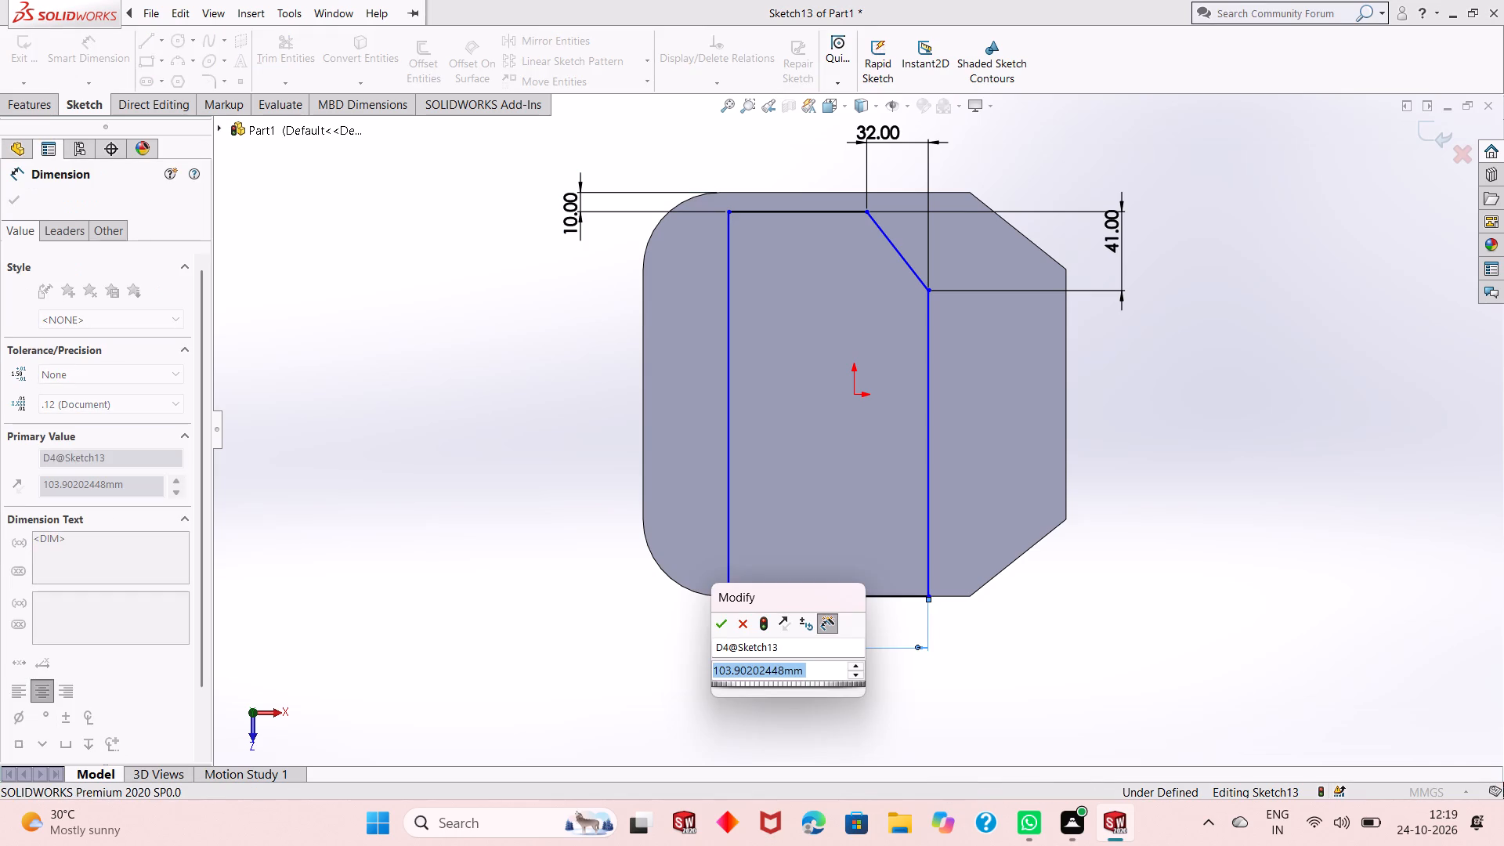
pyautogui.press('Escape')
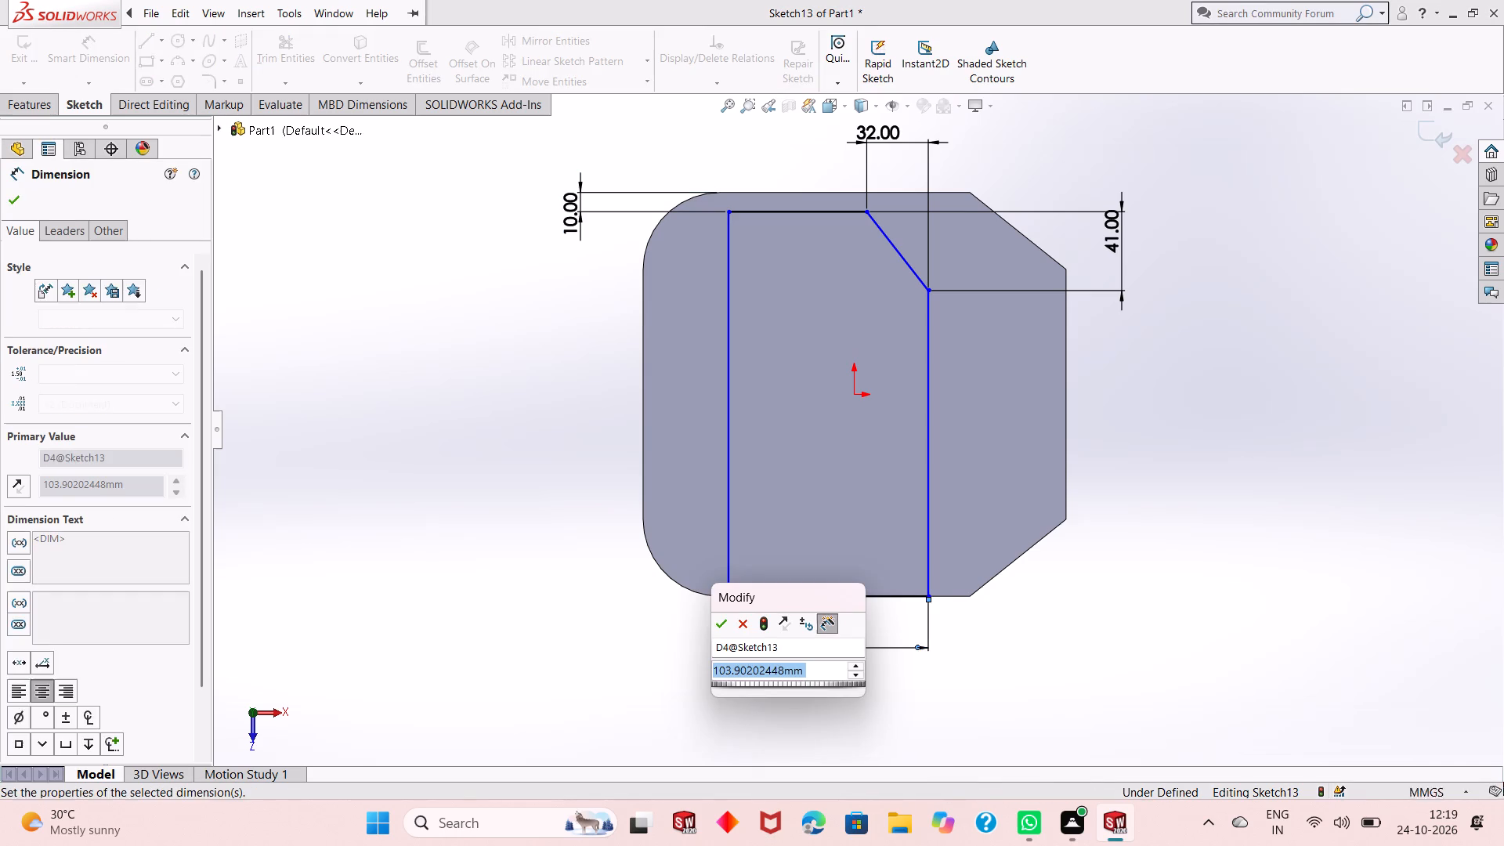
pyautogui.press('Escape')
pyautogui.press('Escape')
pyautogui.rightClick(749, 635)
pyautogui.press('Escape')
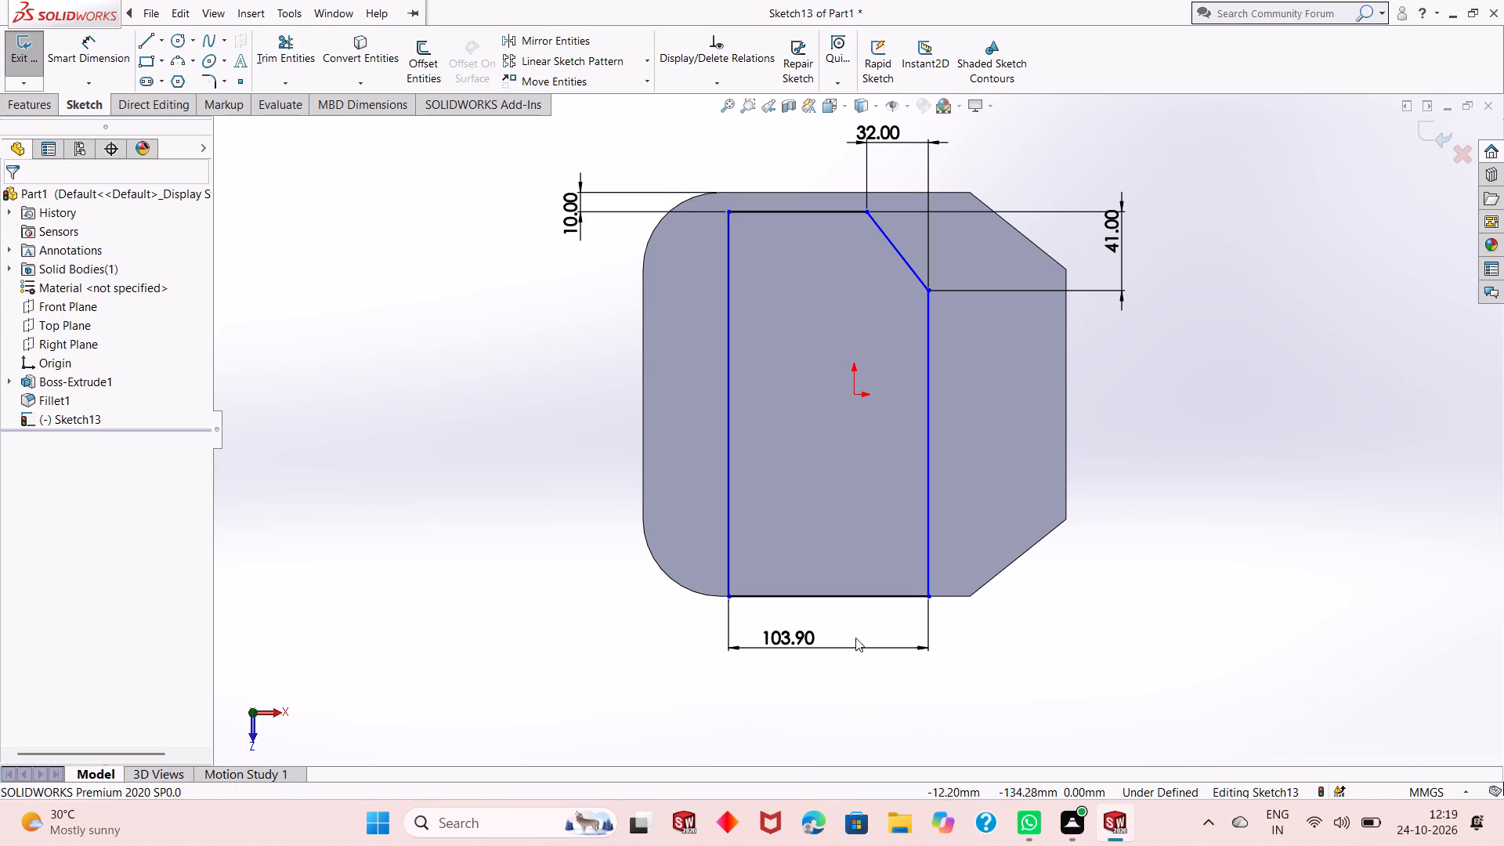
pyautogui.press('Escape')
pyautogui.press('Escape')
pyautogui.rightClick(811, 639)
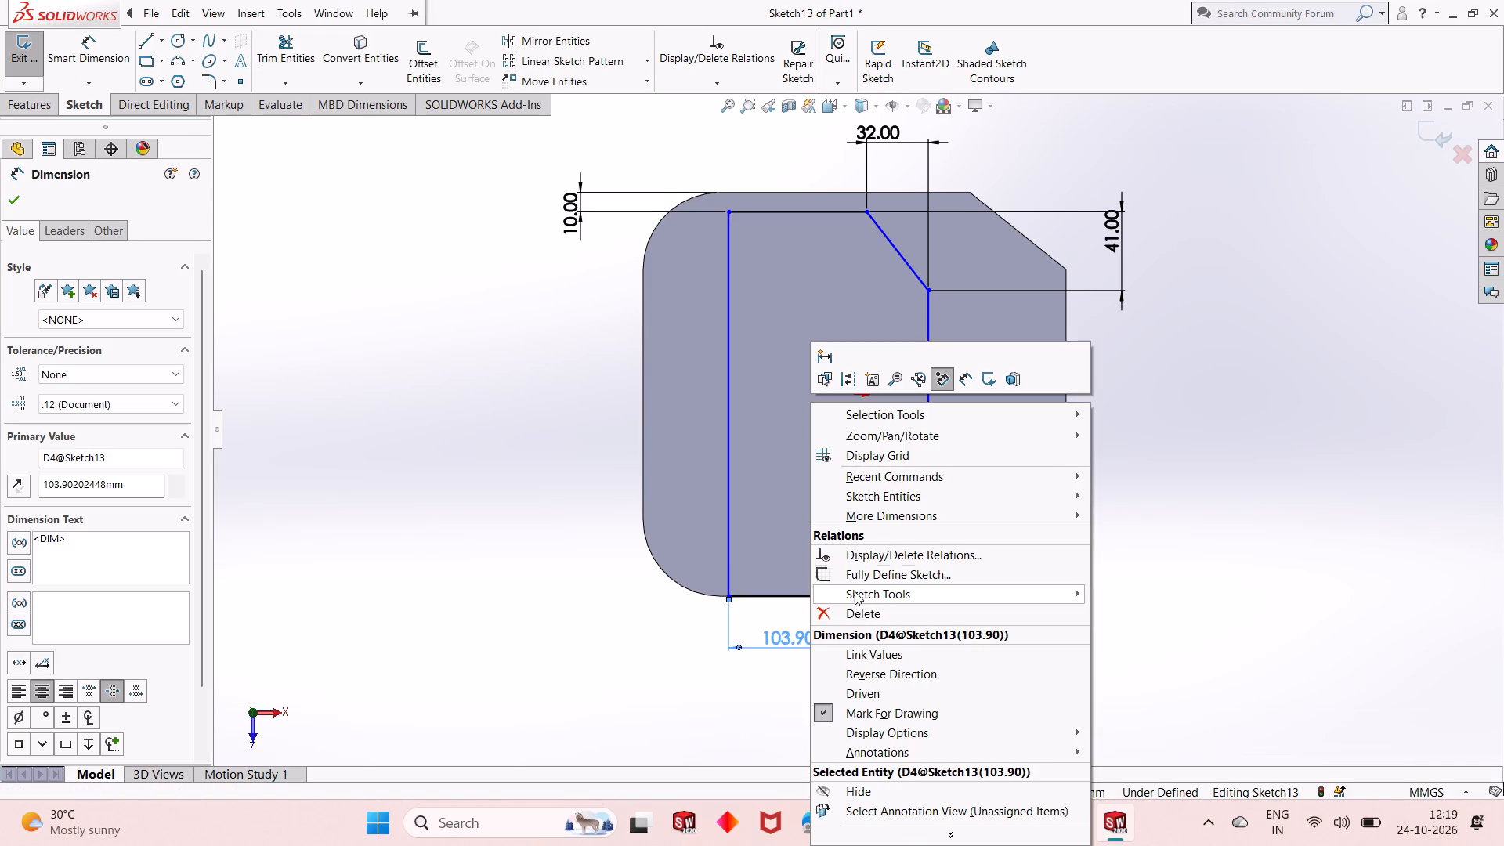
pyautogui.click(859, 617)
# Dimension the profile's left line 30 mm from the base plate's straight left edge.
pyautogui.click(91, 56)
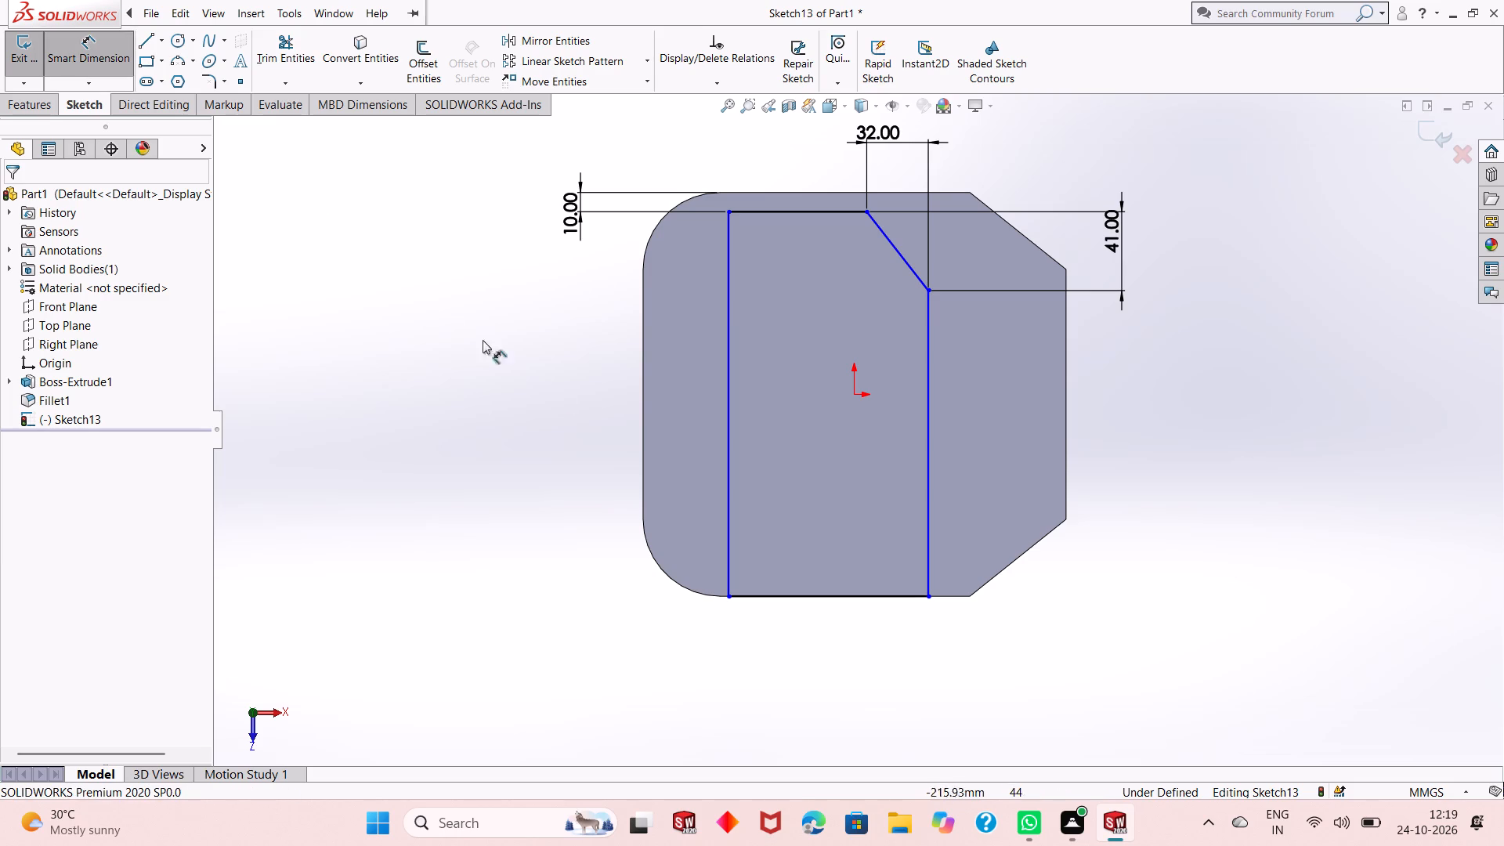
pyautogui.click(731, 403)
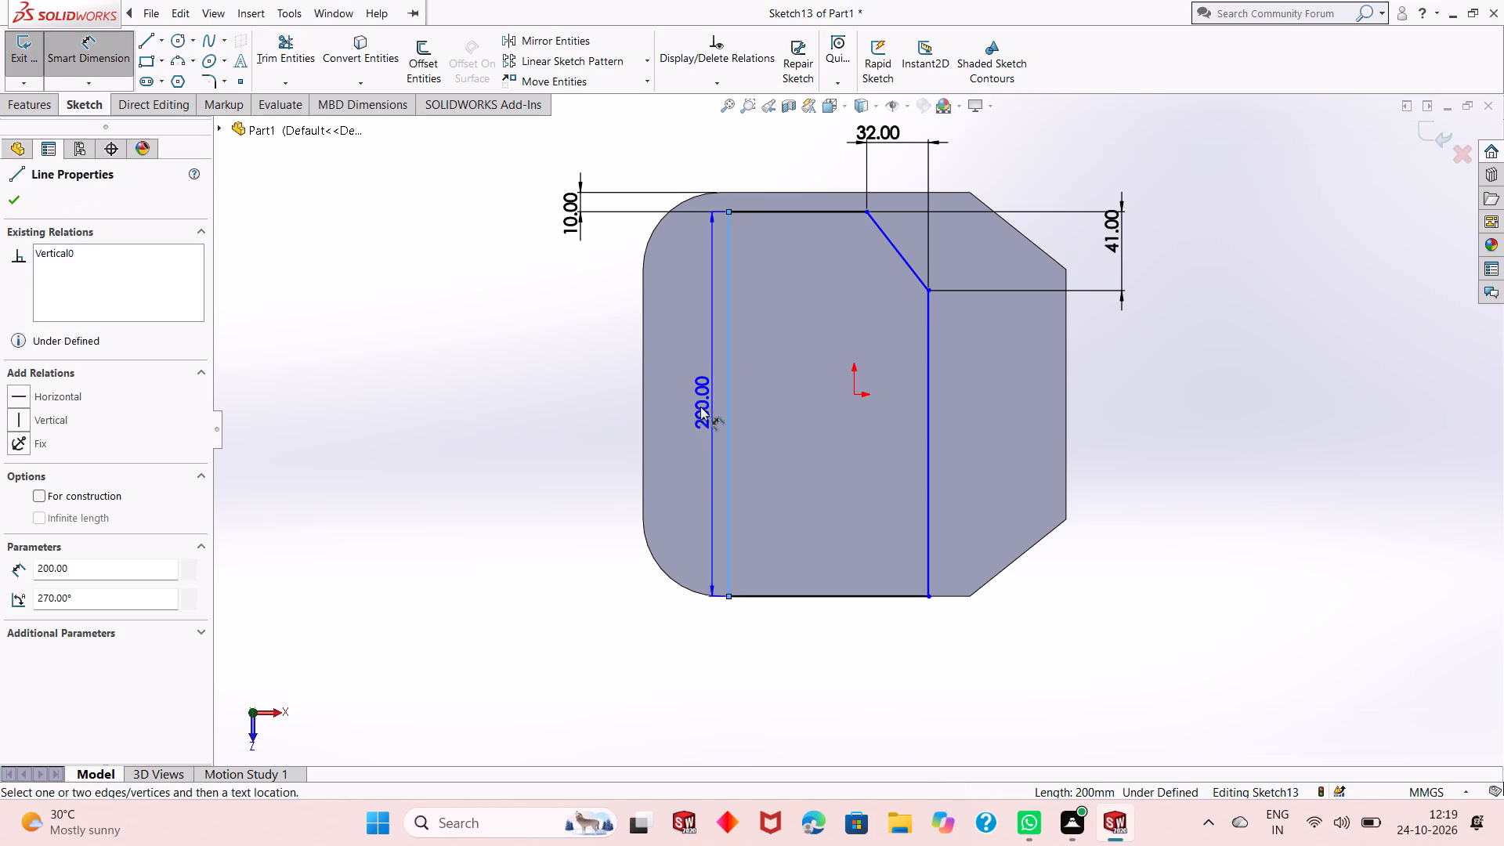
pyautogui.click(642, 453)
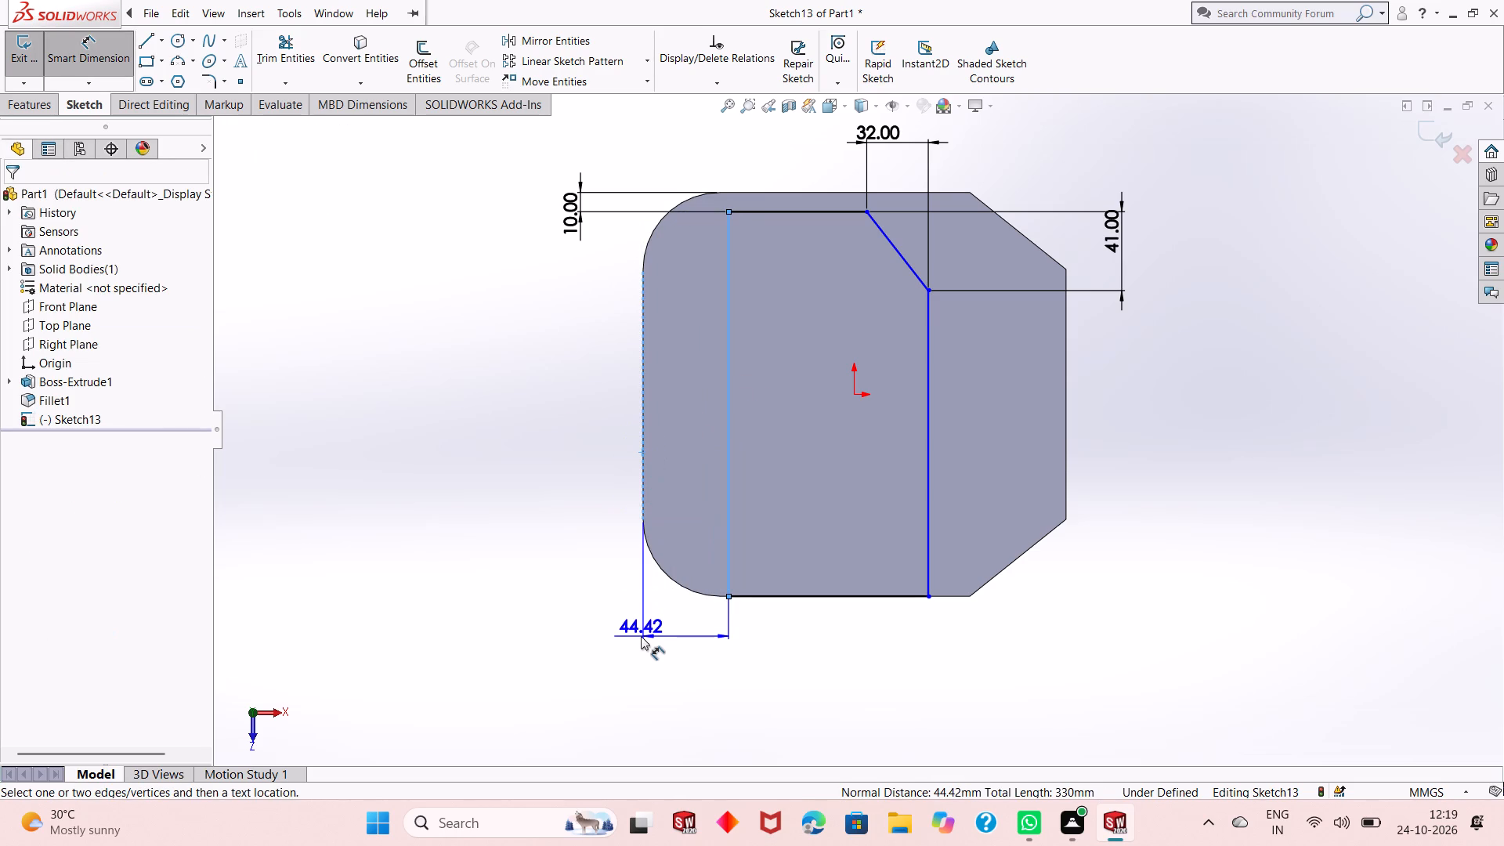
pyautogui.click(641, 637)
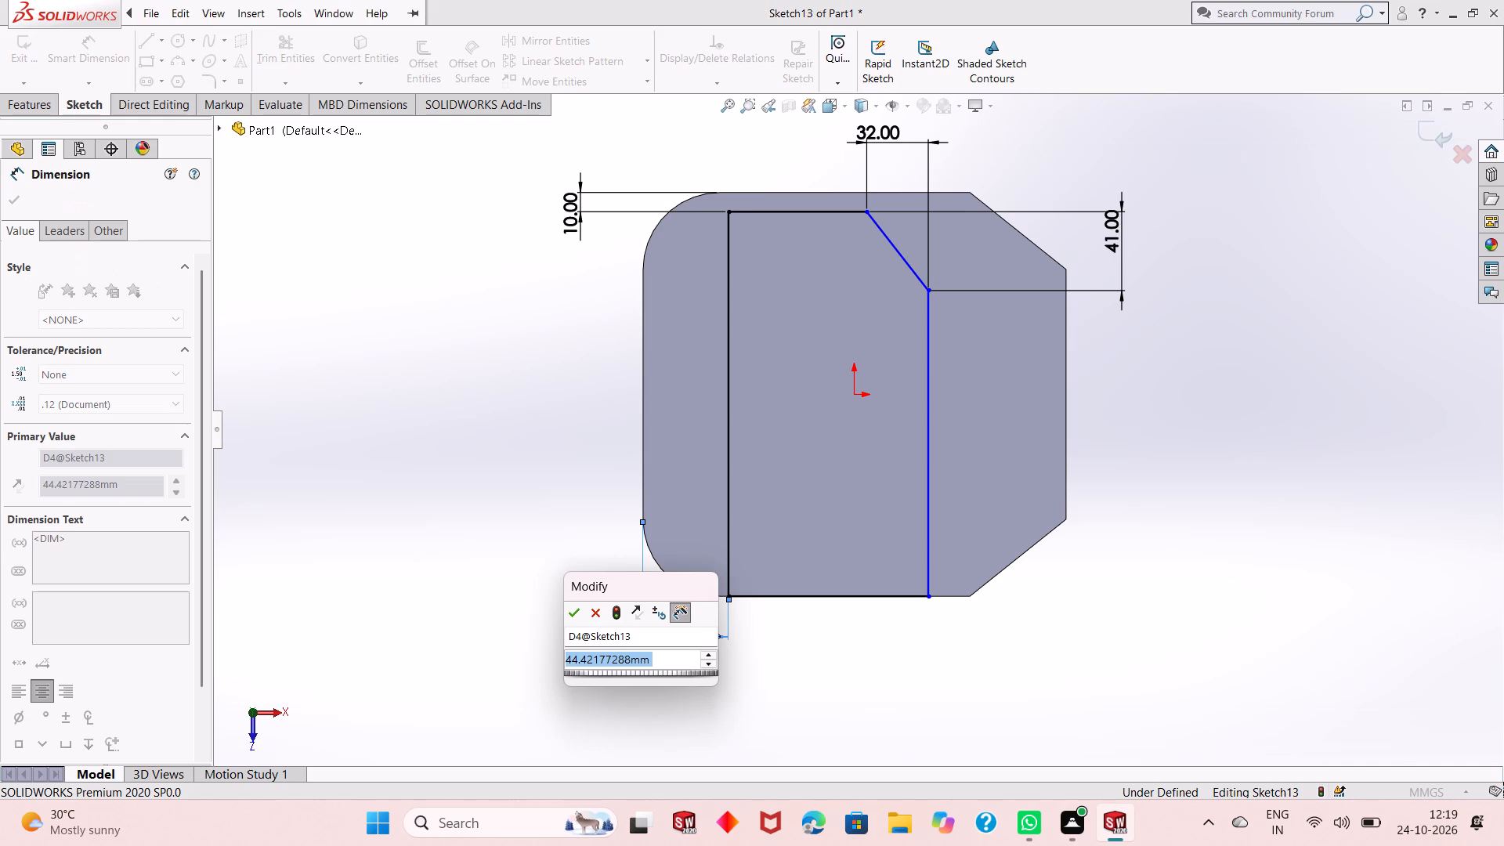
pyautogui.write('30')
pyautogui.press('Return')
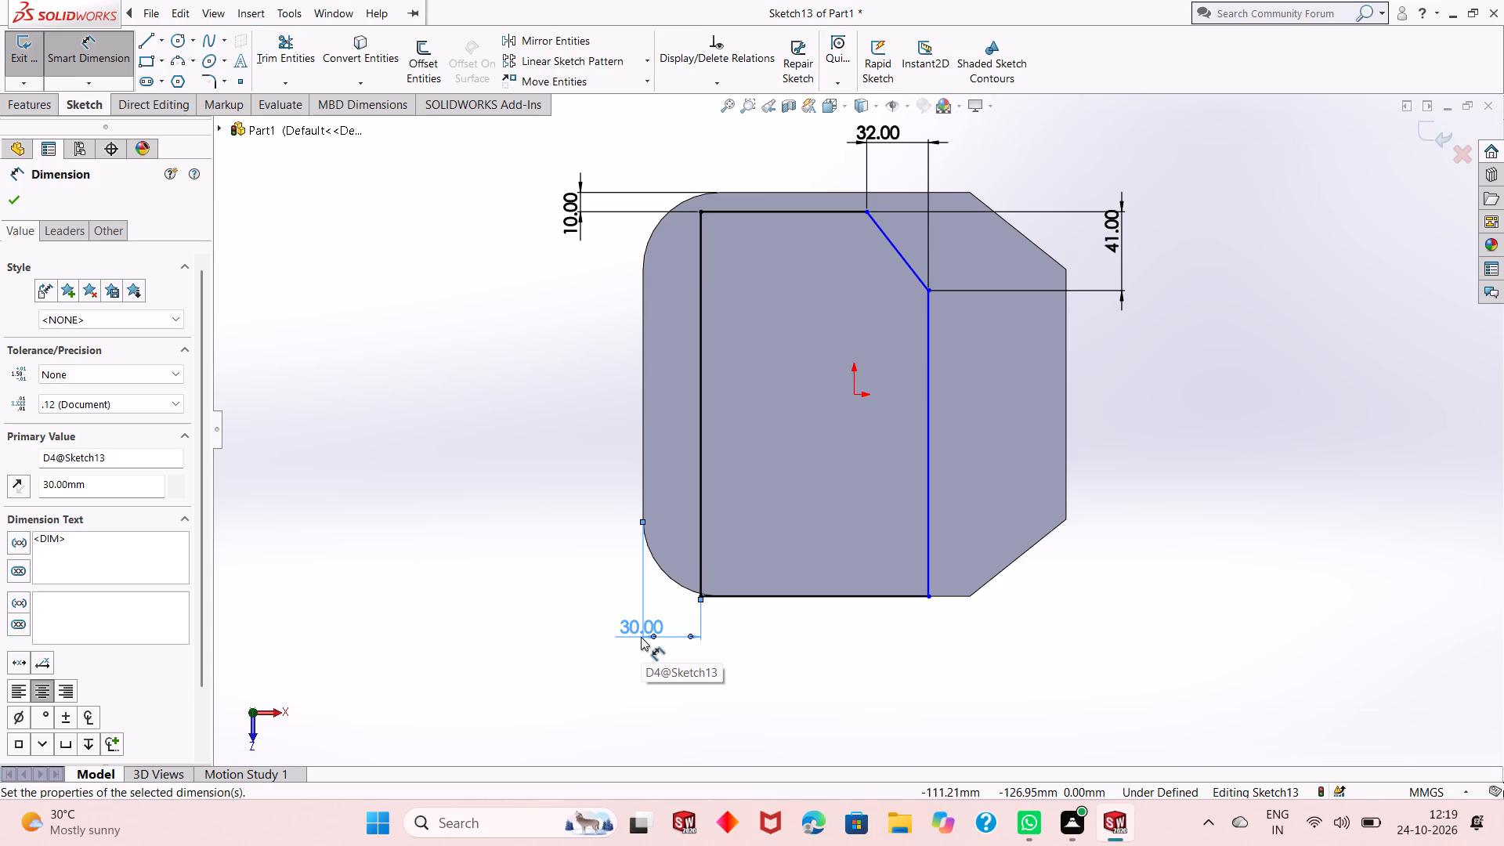
pyautogui.rightClick(448, 307)
pyautogui.click(492, 359)
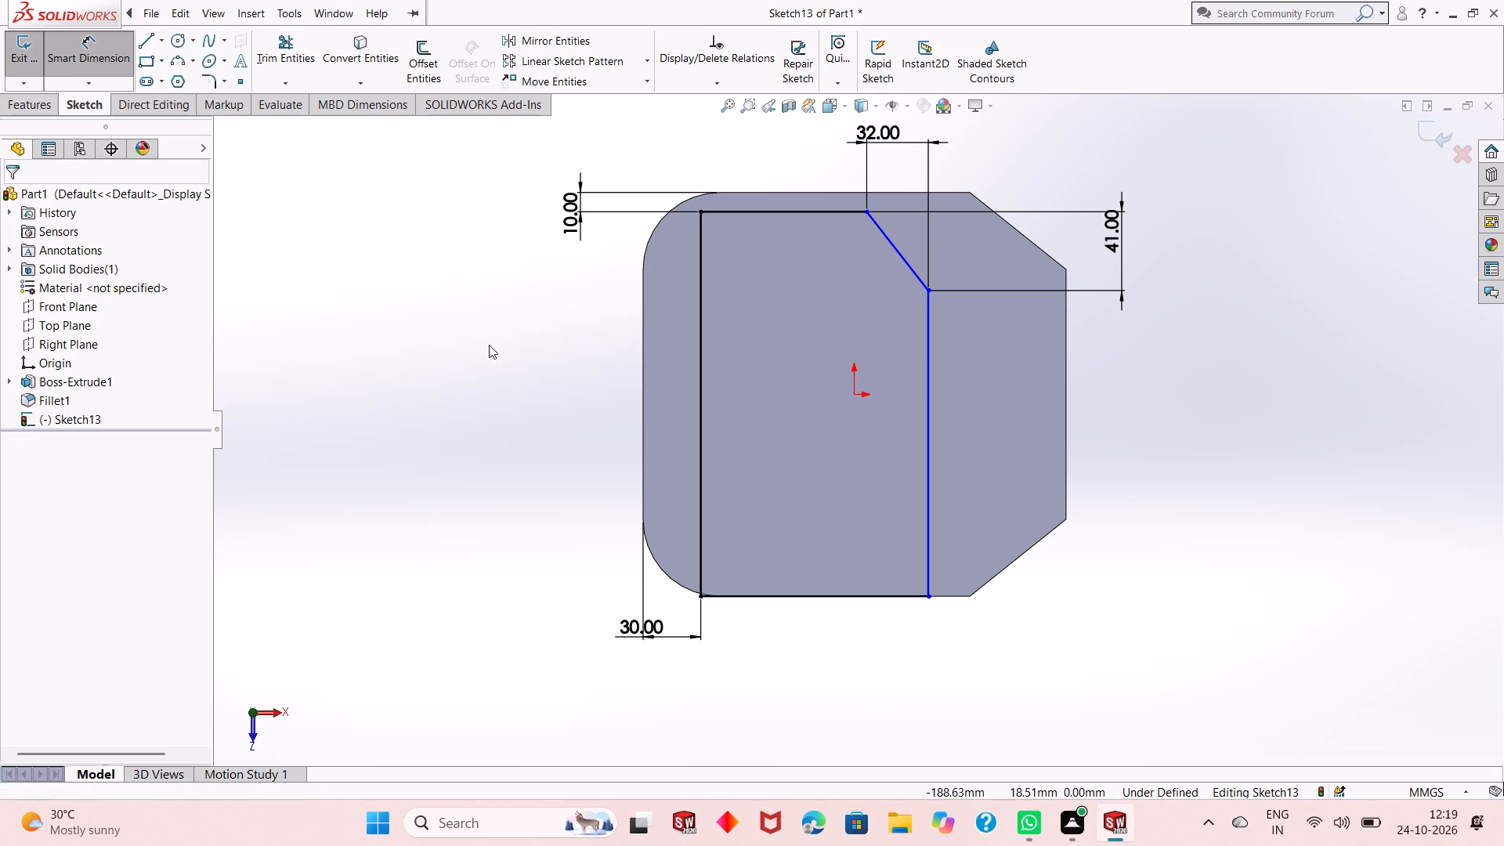
# Dimension the profile's bottom line and set its width to 120 mm.
pyautogui.click(103, 58)
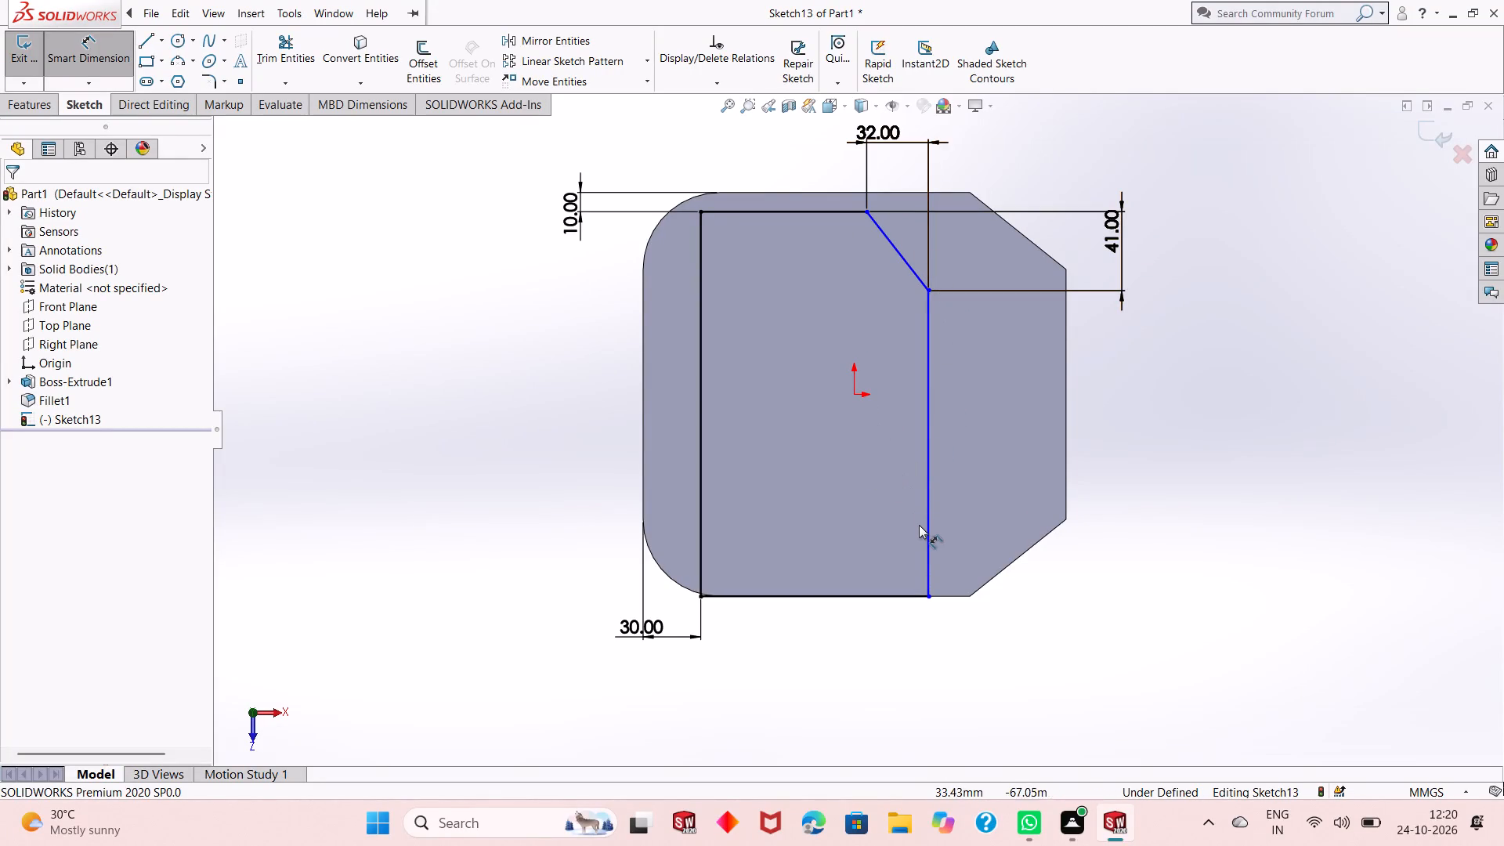
pyautogui.click(853, 598)
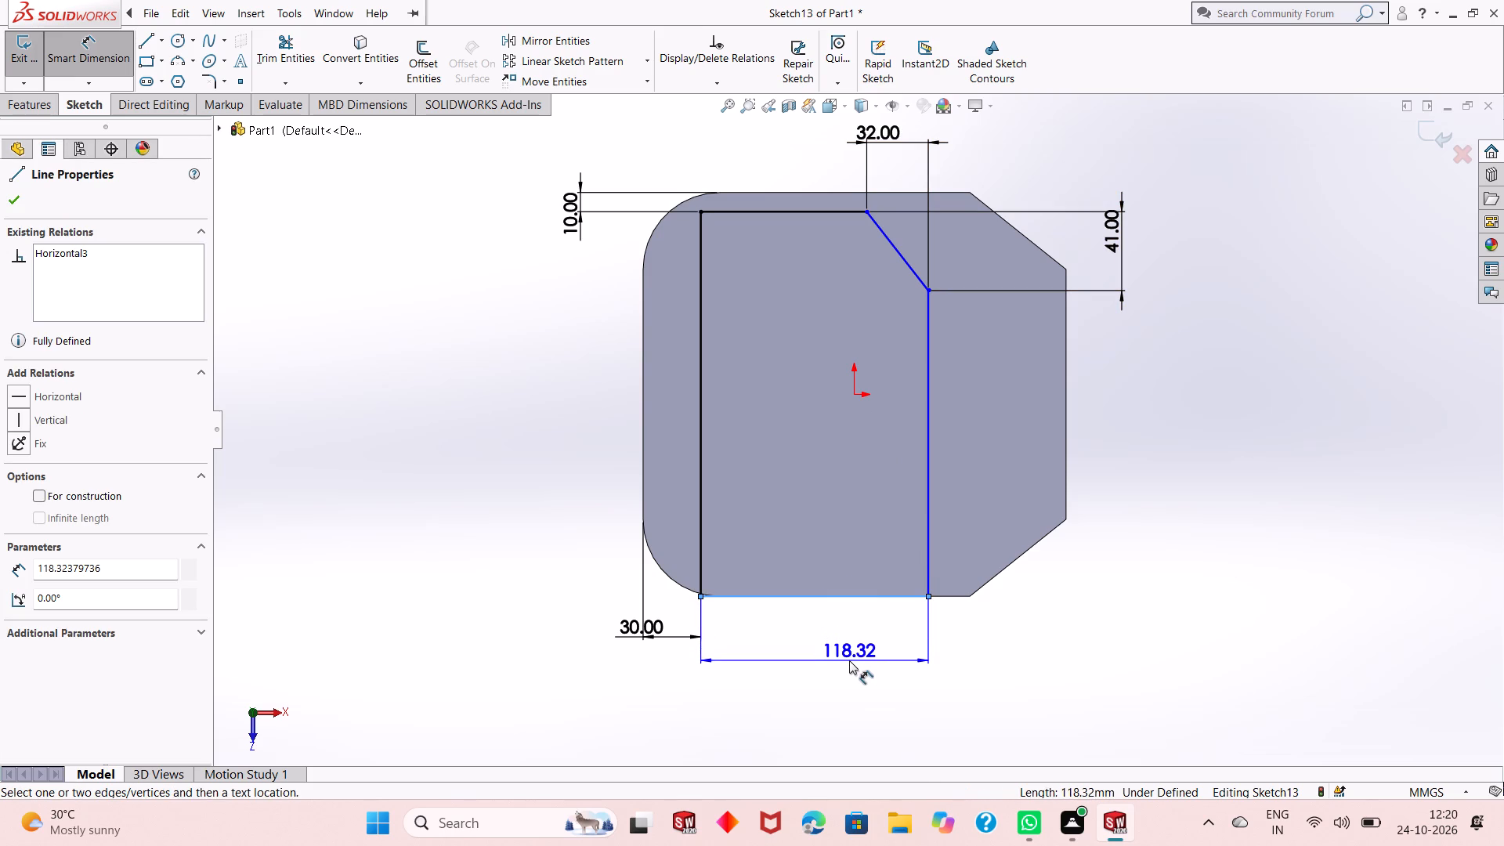
pyautogui.click(849, 660)
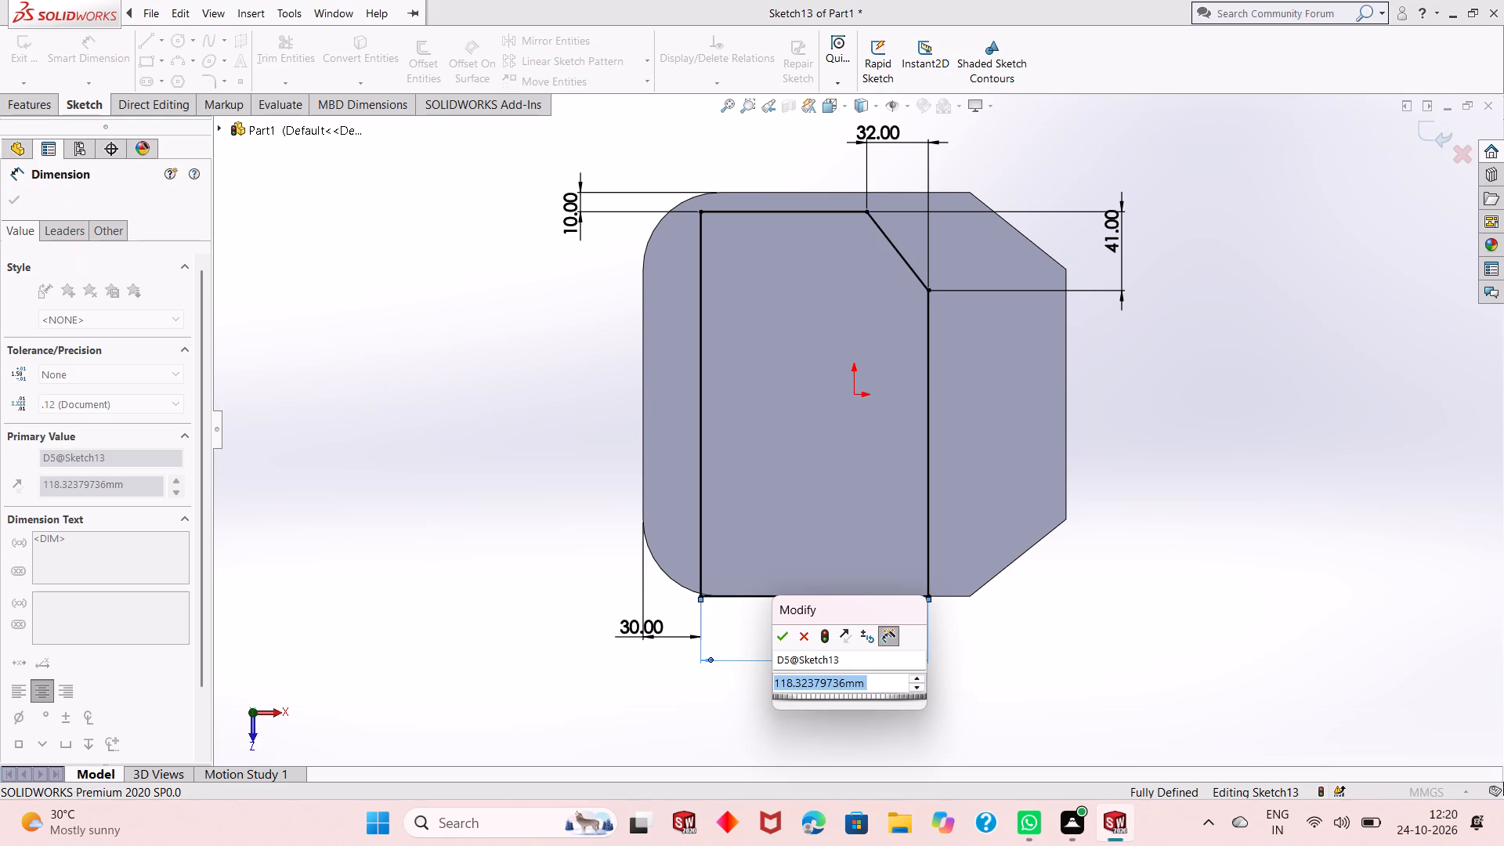
pyautogui.write('120')
pyautogui.press('Return')
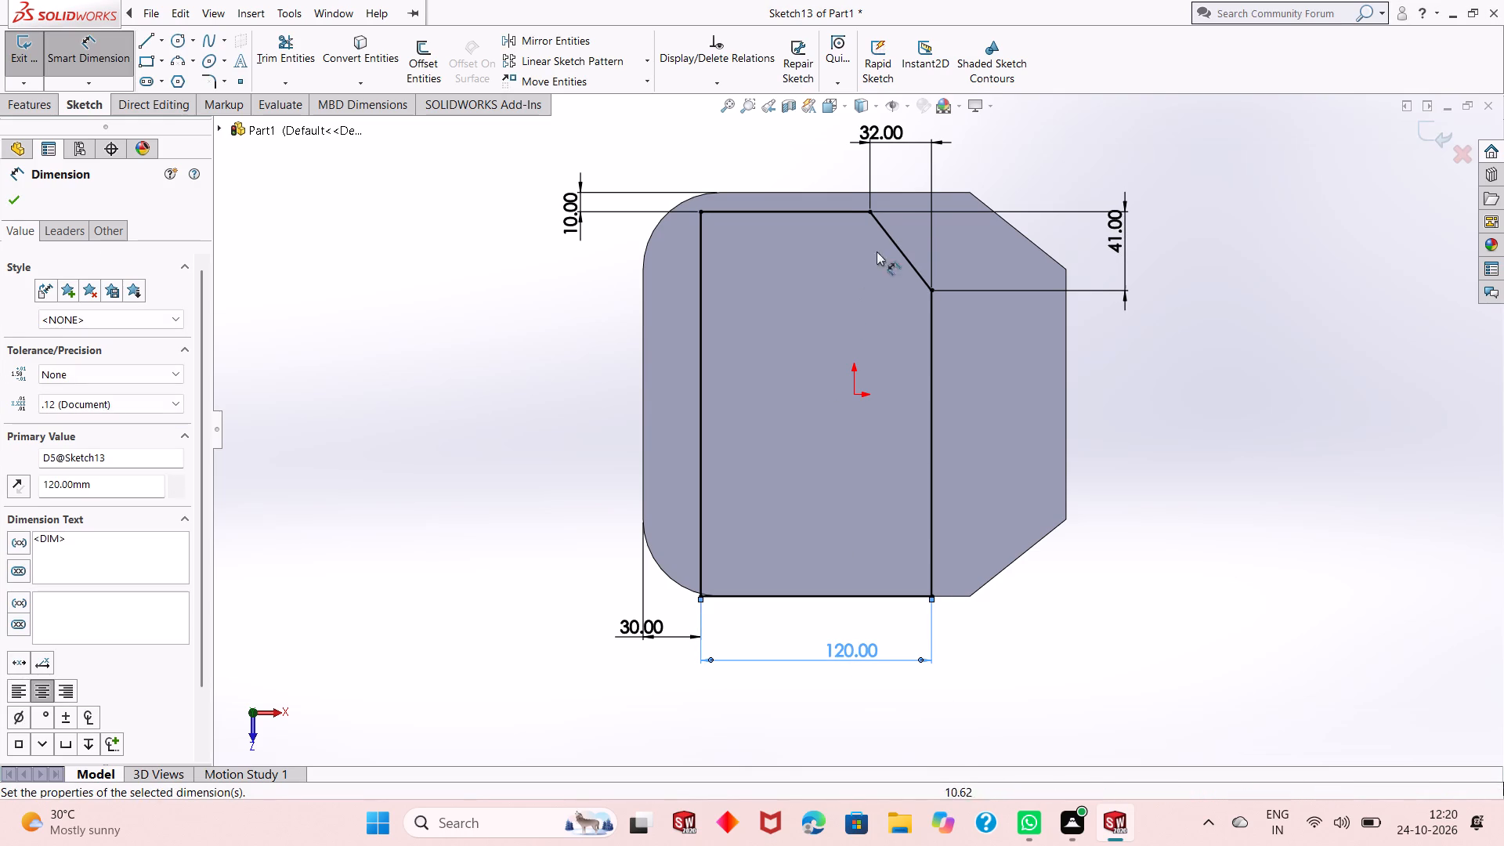
pyautogui.rightClick(505, 283)
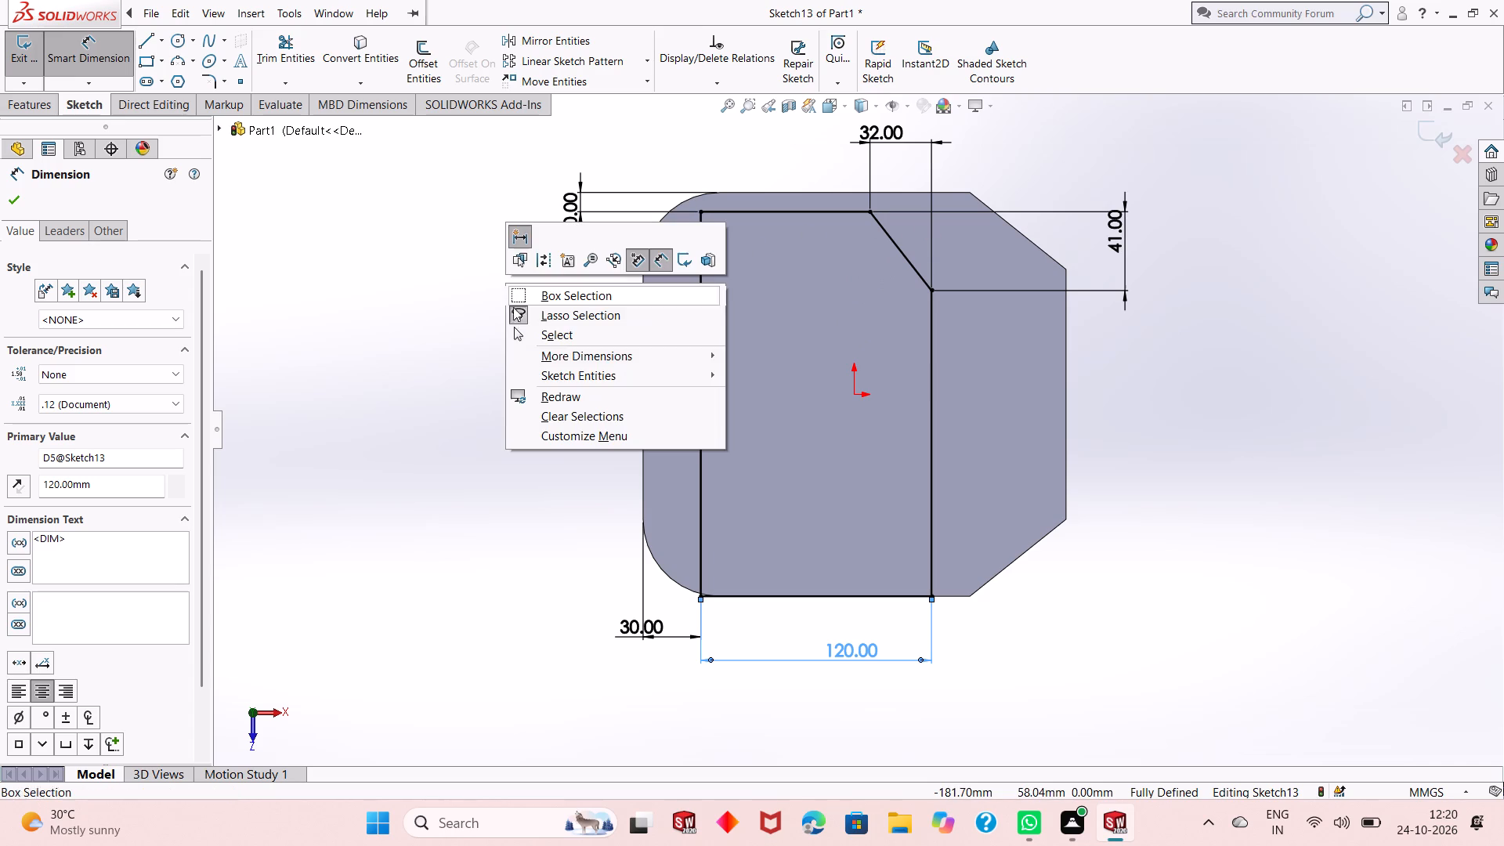
pyautogui.click(526, 336)
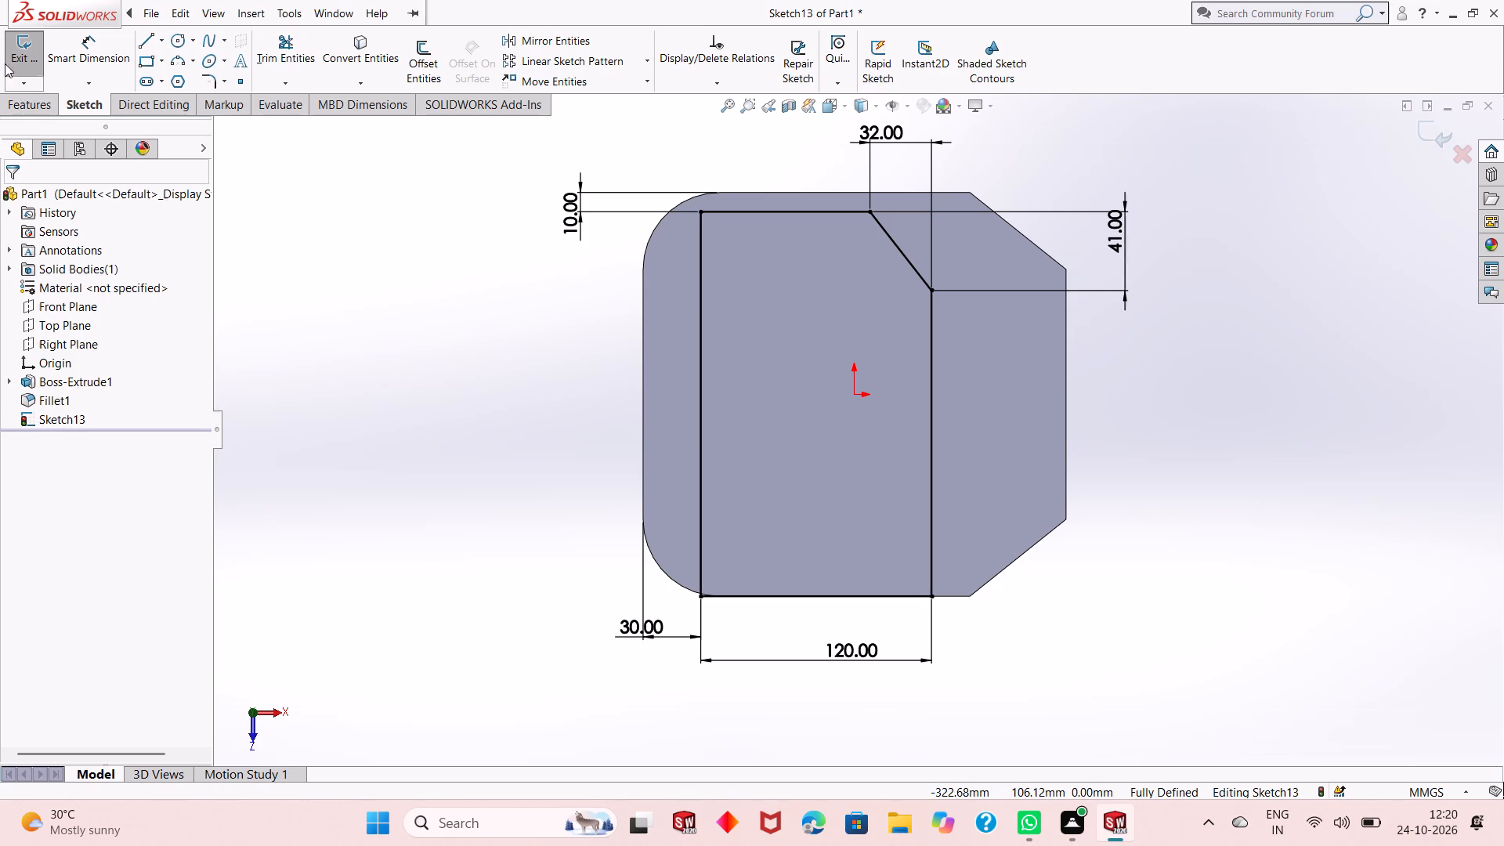
# Extrude the chamfered profile as a blind boss 161 mm up from the base plate, merged with it.
pyautogui.click(29, 108)
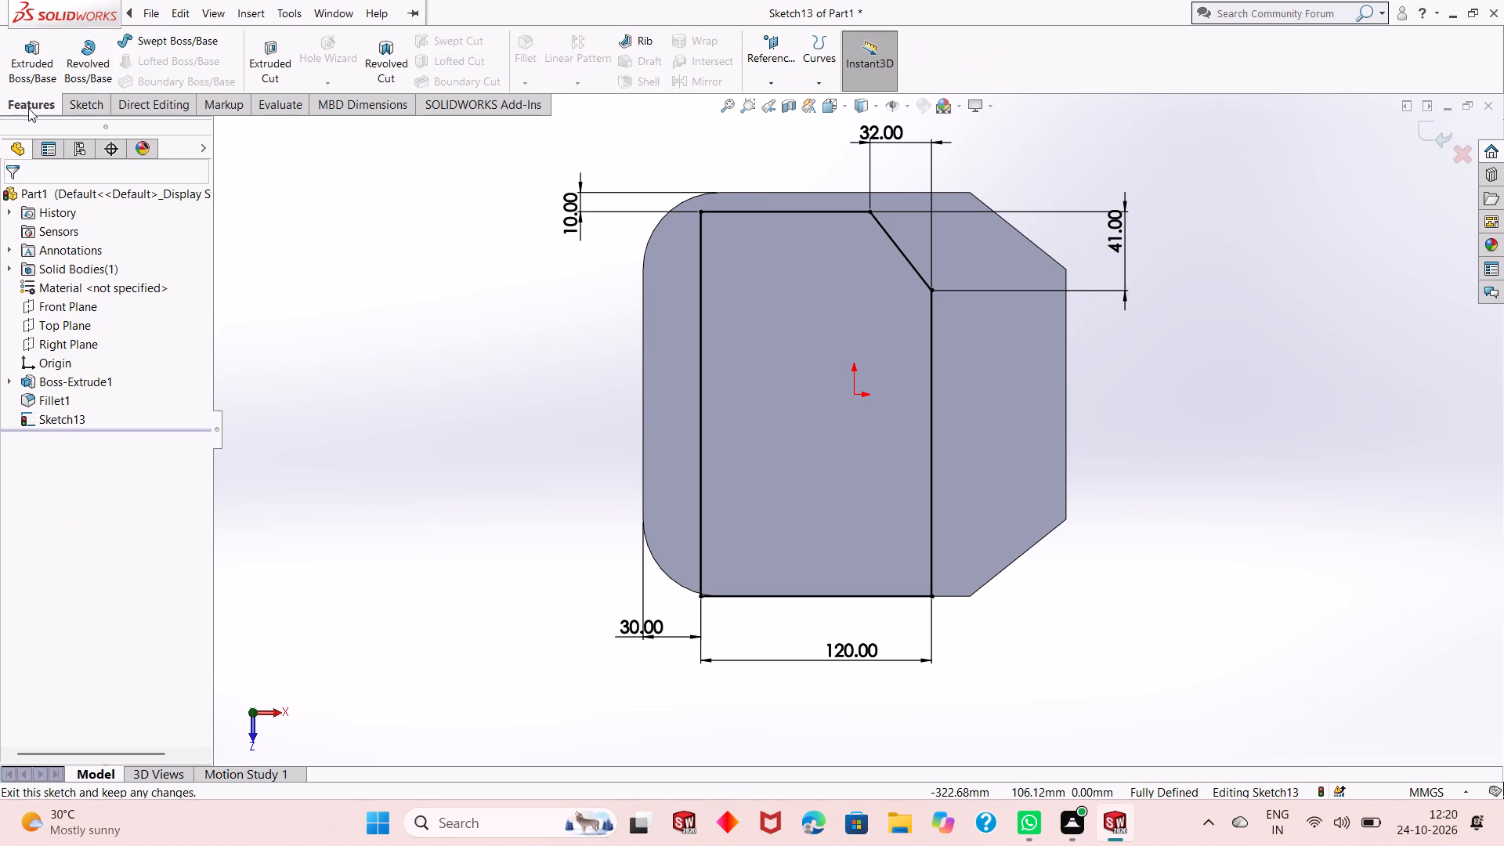
pyautogui.click(27, 72)
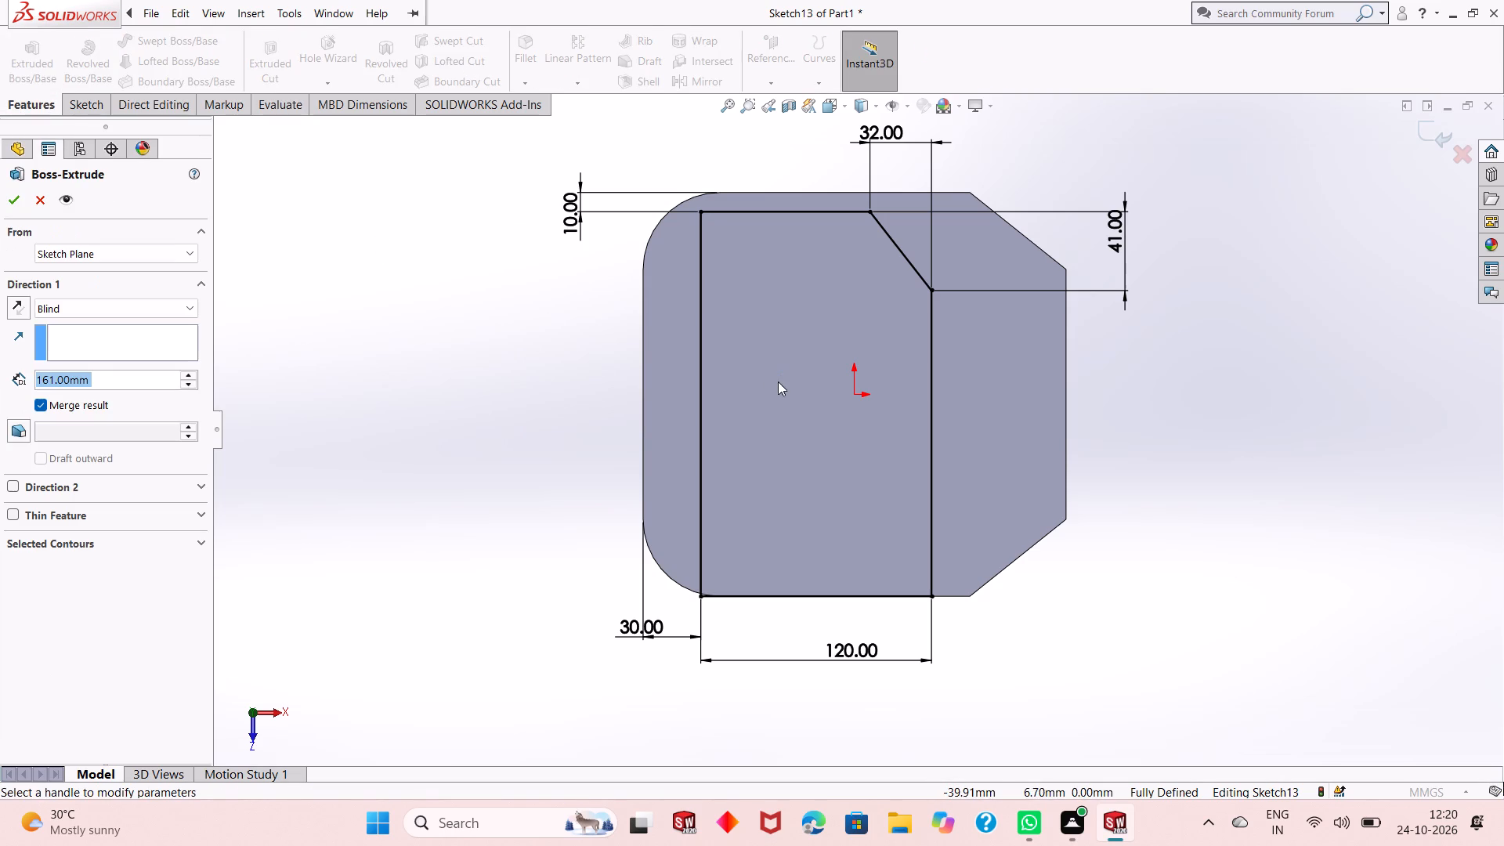
pyautogui.middleClick(574, 446)
pyautogui.moveTo(574, 437); pyautogui.dragTo(574, 399, button='middle')
pyautogui.moveTo(574, 351); pyautogui.dragTo(577, 287, button='middle')
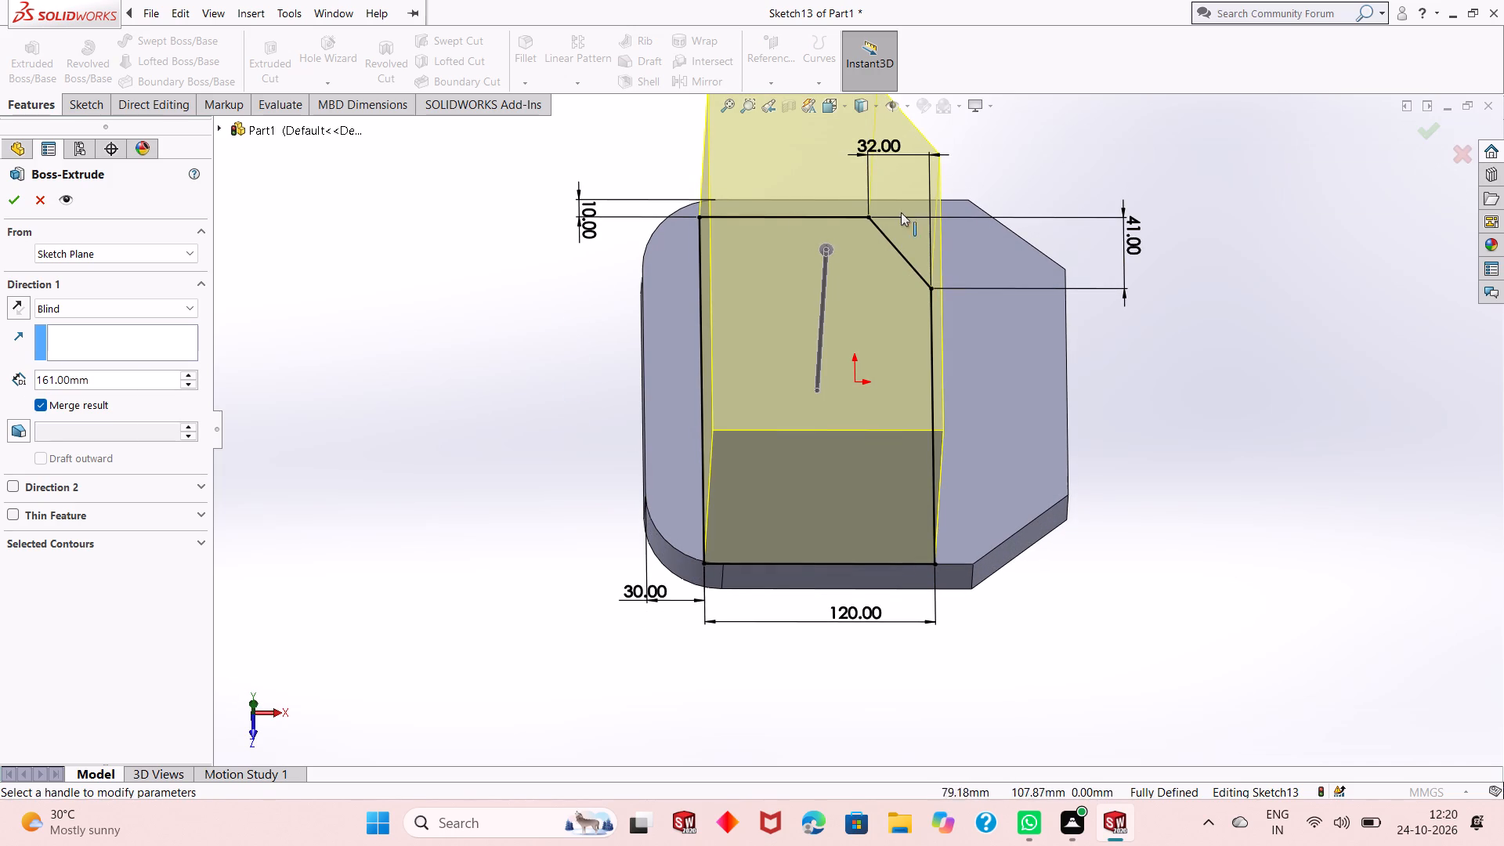
pyautogui.click(13, 208)
pyautogui.click(534, 431)
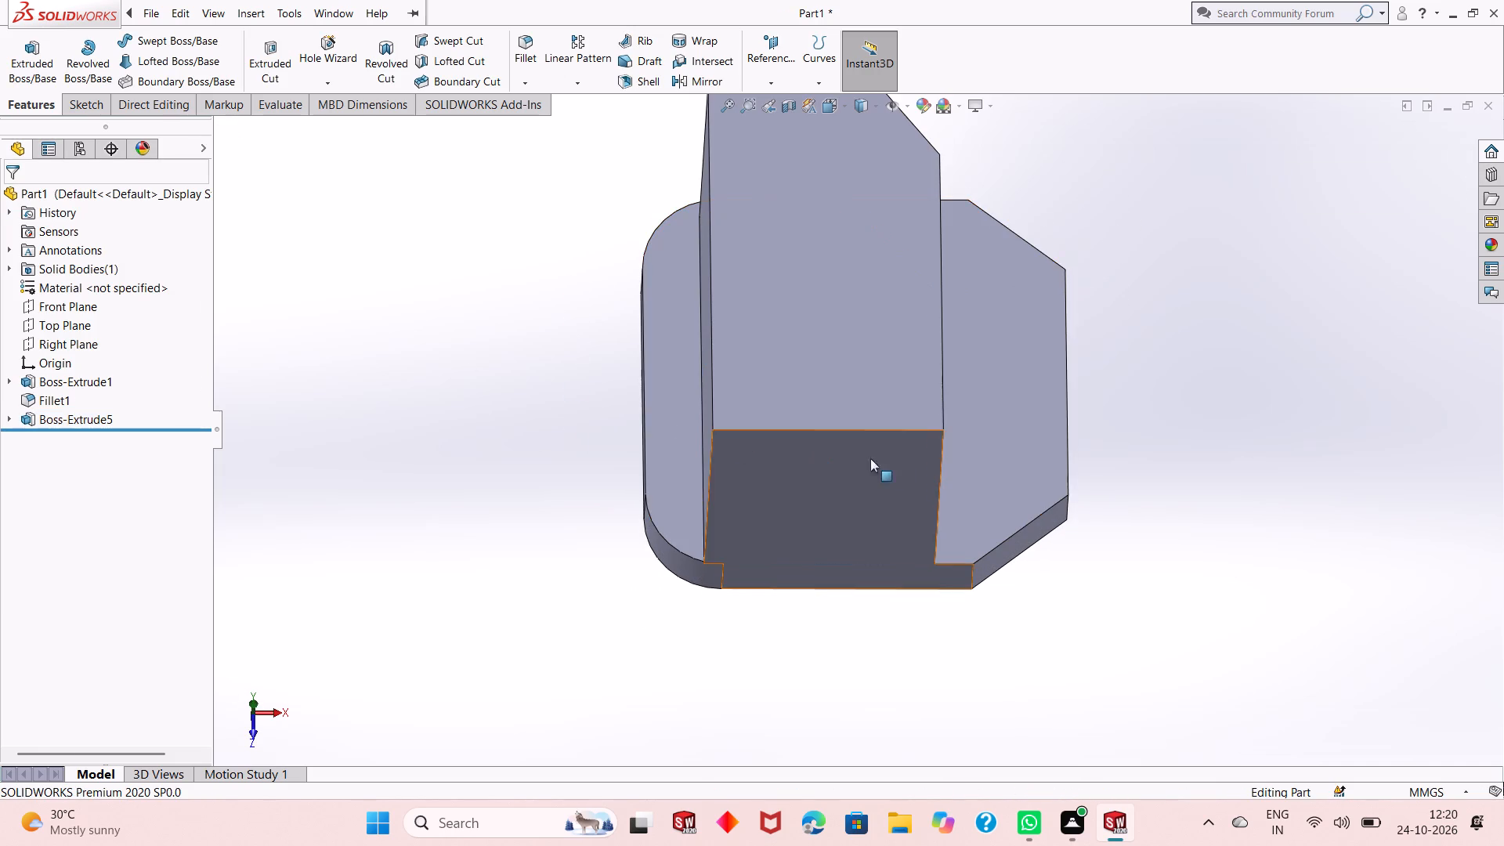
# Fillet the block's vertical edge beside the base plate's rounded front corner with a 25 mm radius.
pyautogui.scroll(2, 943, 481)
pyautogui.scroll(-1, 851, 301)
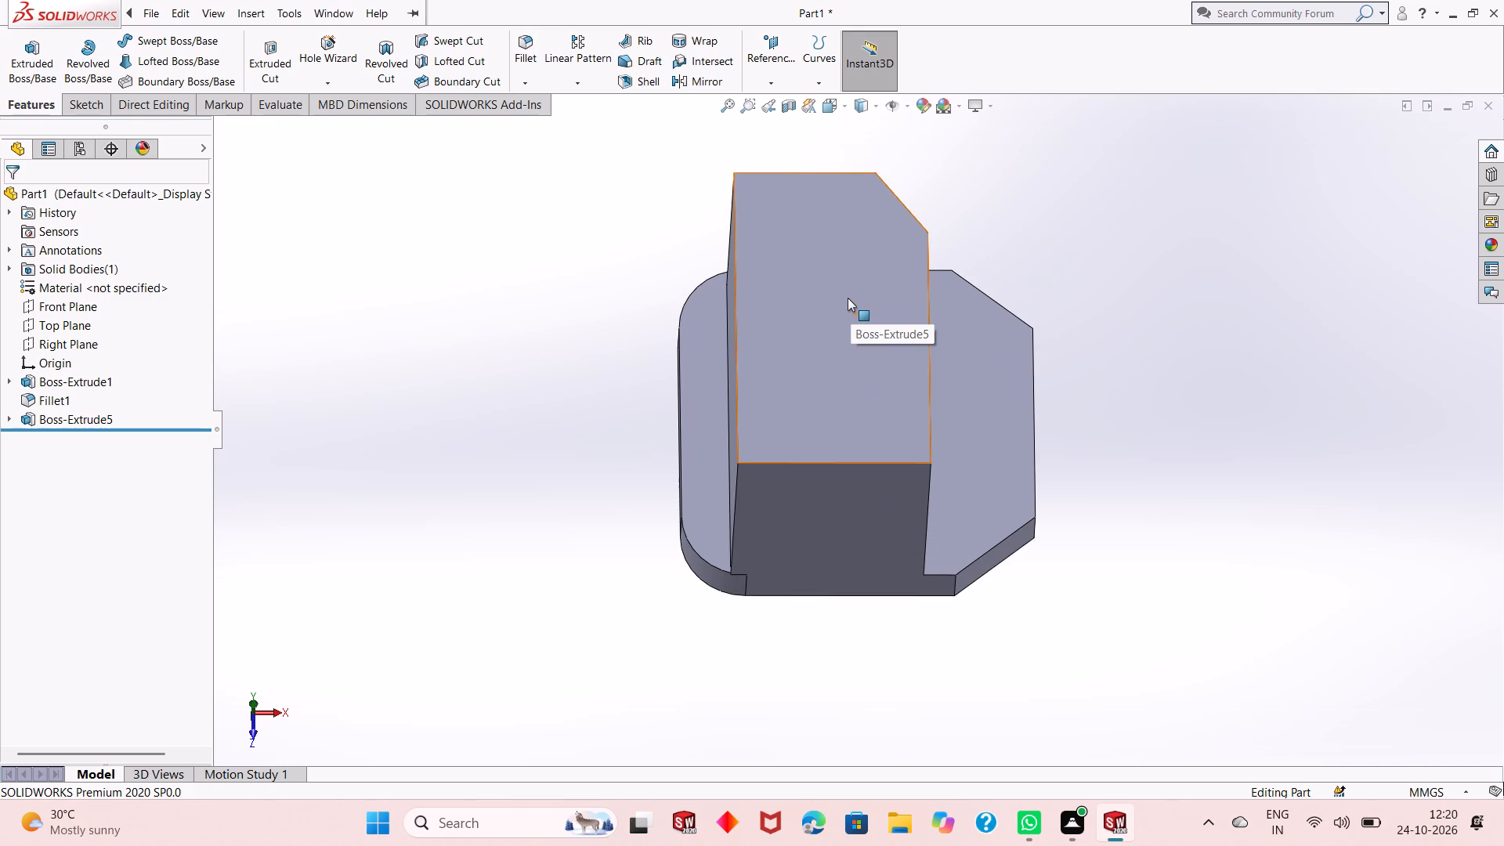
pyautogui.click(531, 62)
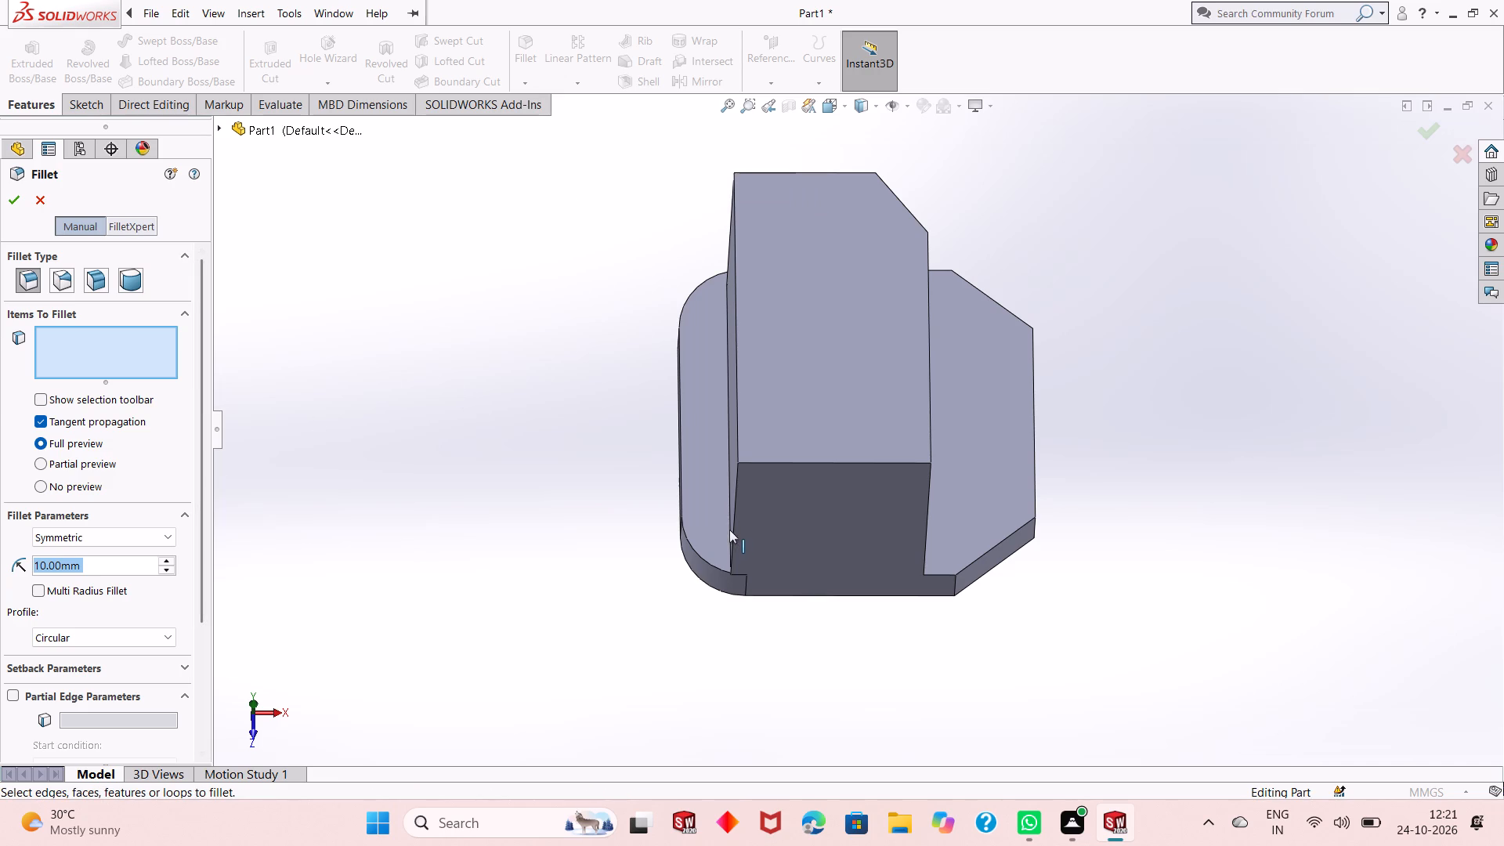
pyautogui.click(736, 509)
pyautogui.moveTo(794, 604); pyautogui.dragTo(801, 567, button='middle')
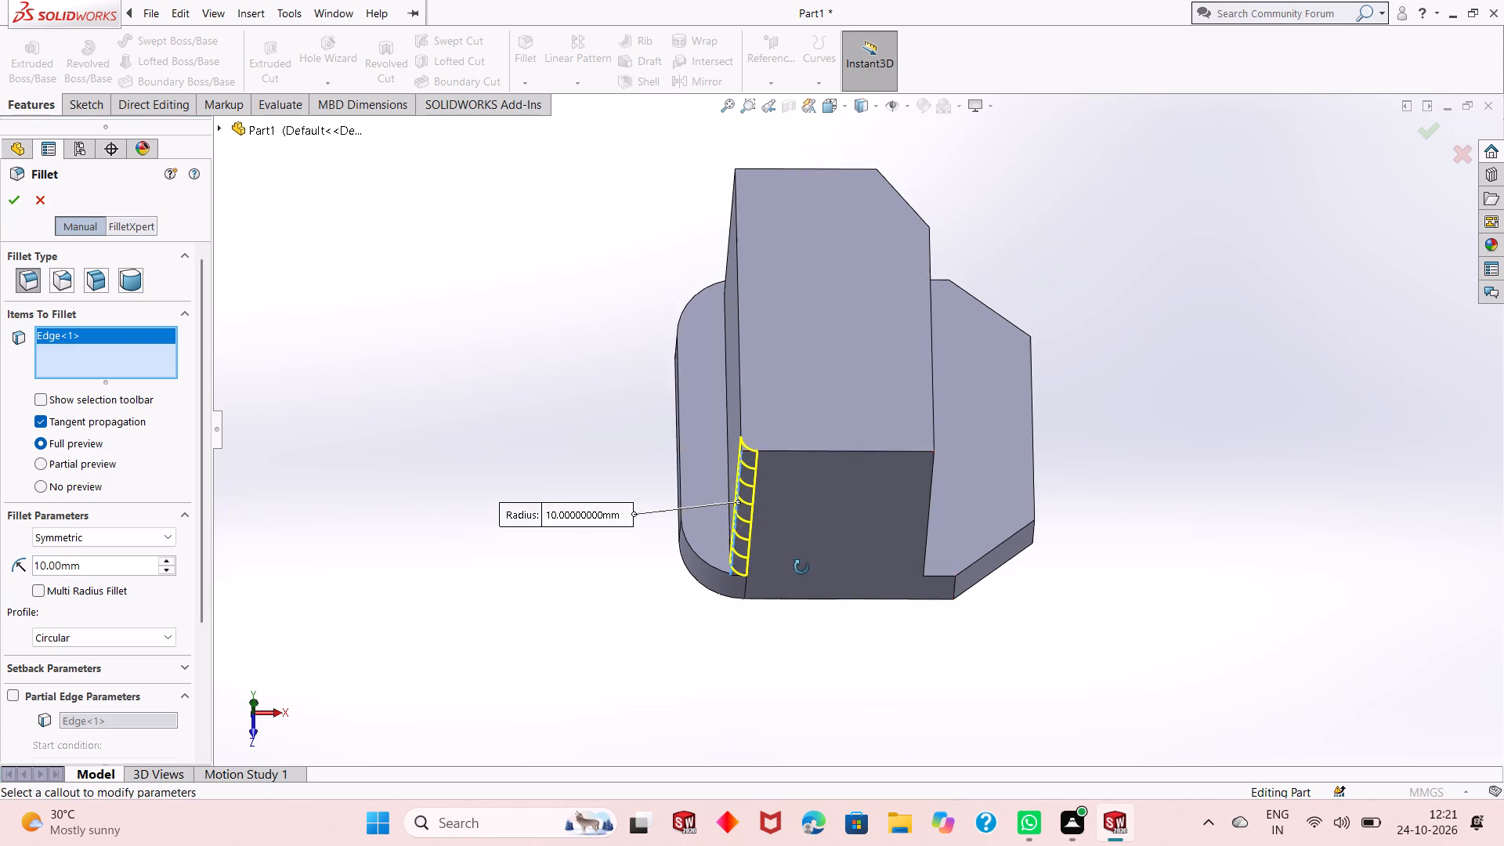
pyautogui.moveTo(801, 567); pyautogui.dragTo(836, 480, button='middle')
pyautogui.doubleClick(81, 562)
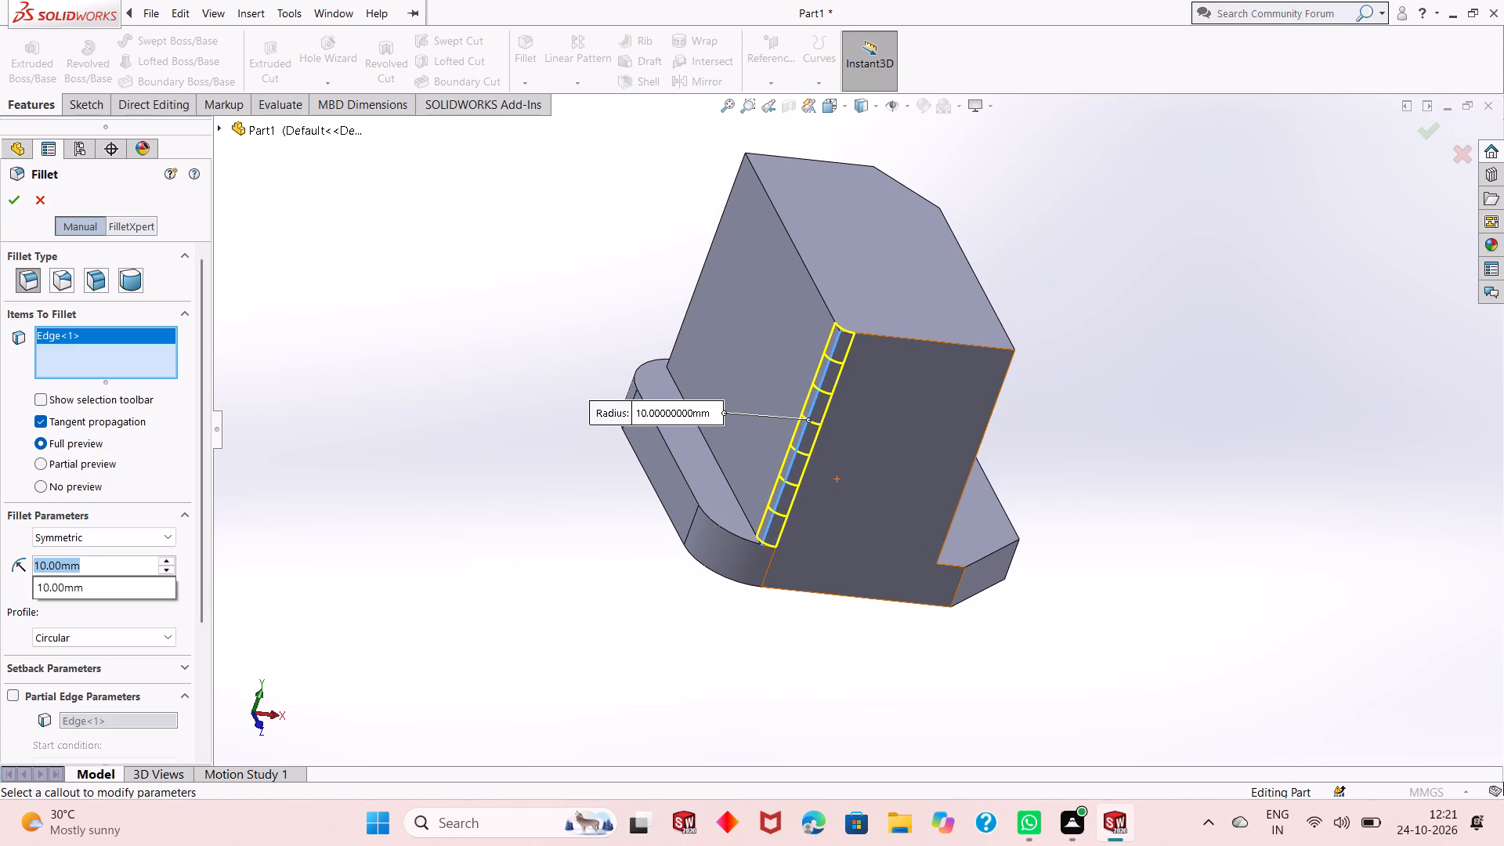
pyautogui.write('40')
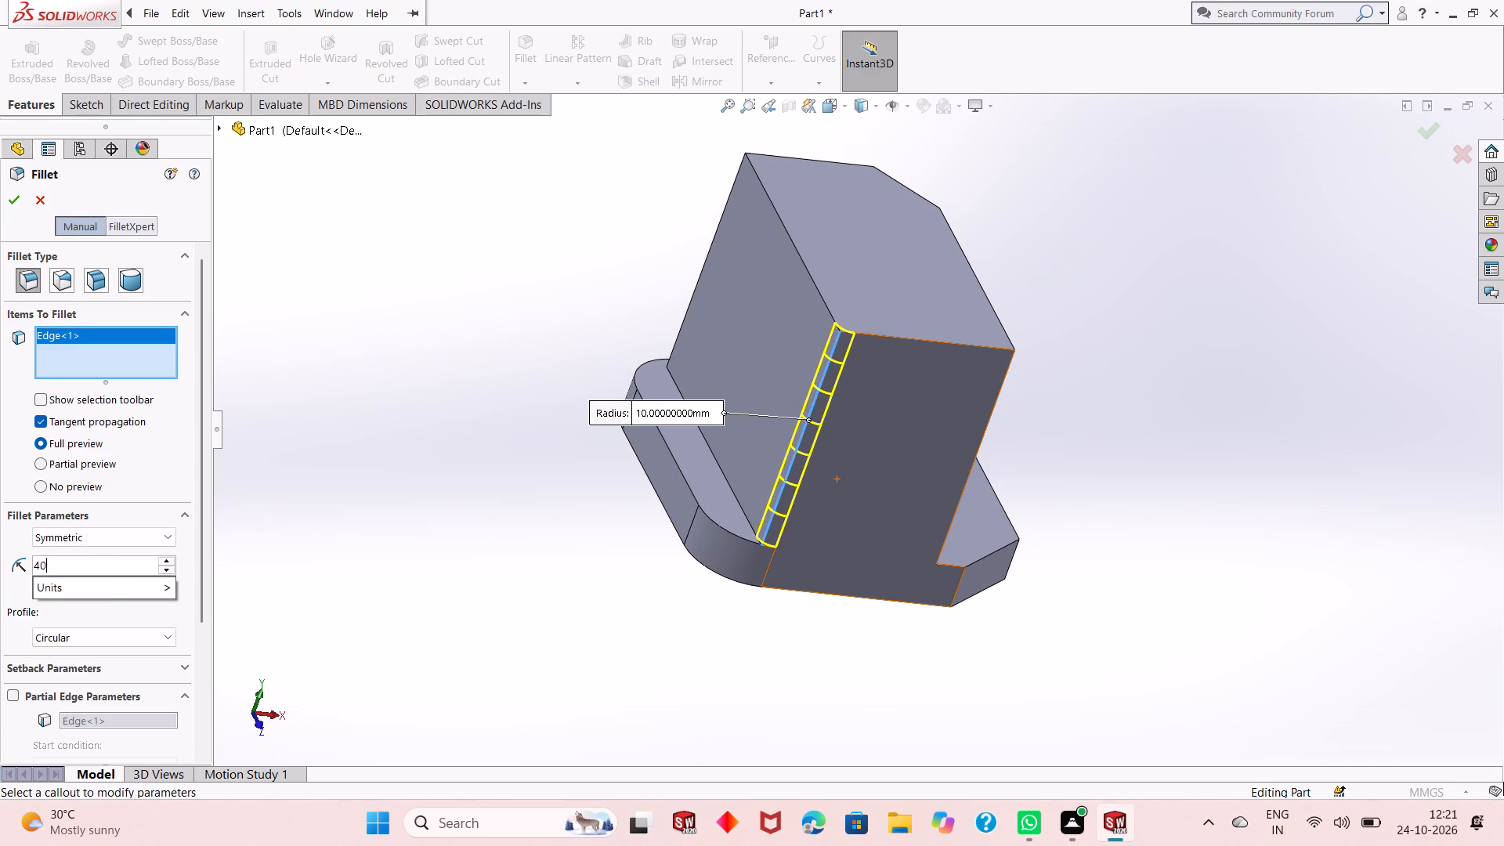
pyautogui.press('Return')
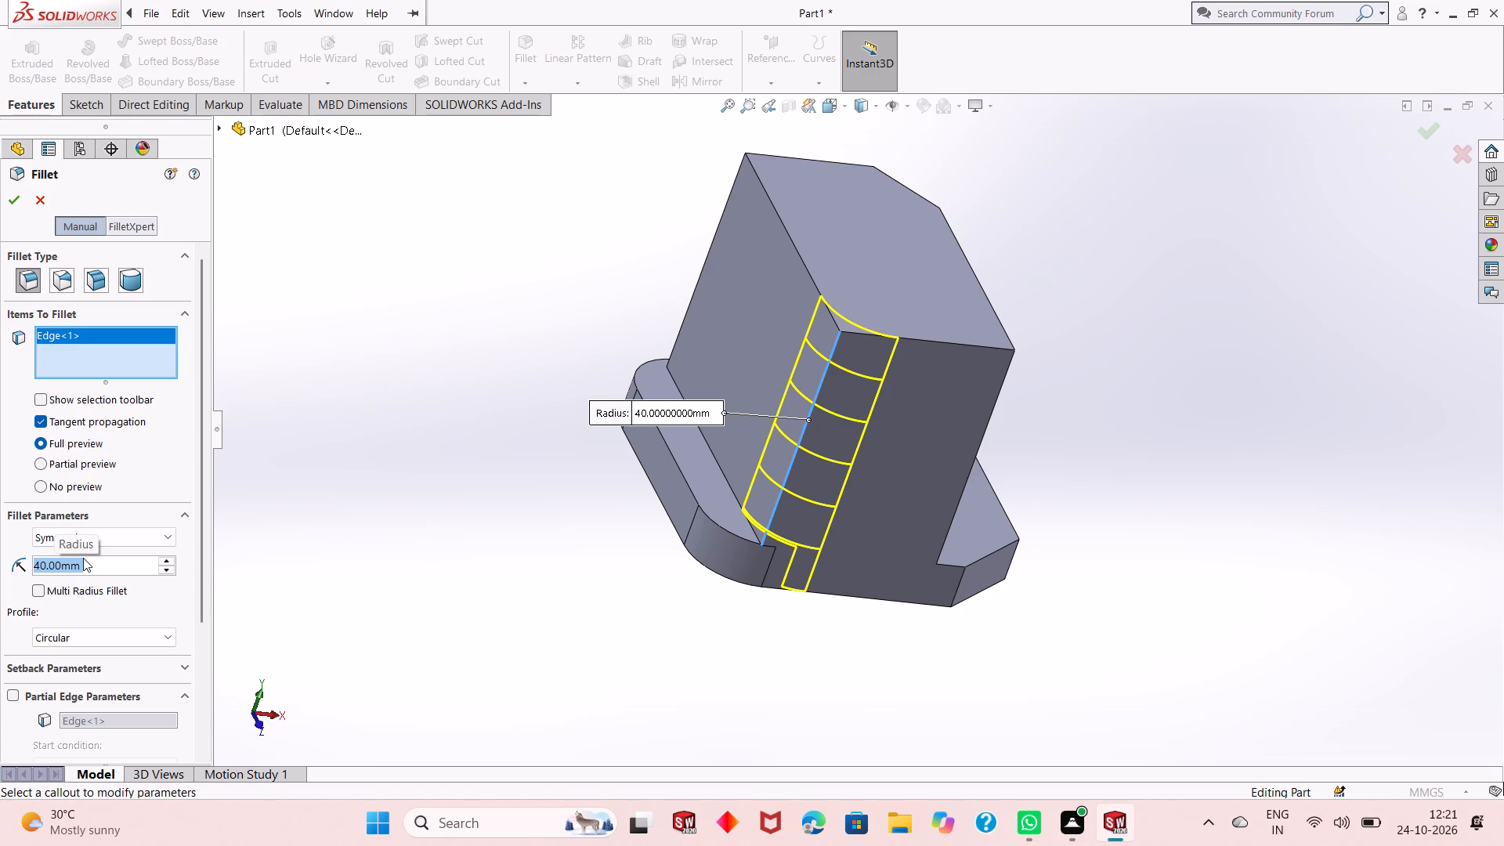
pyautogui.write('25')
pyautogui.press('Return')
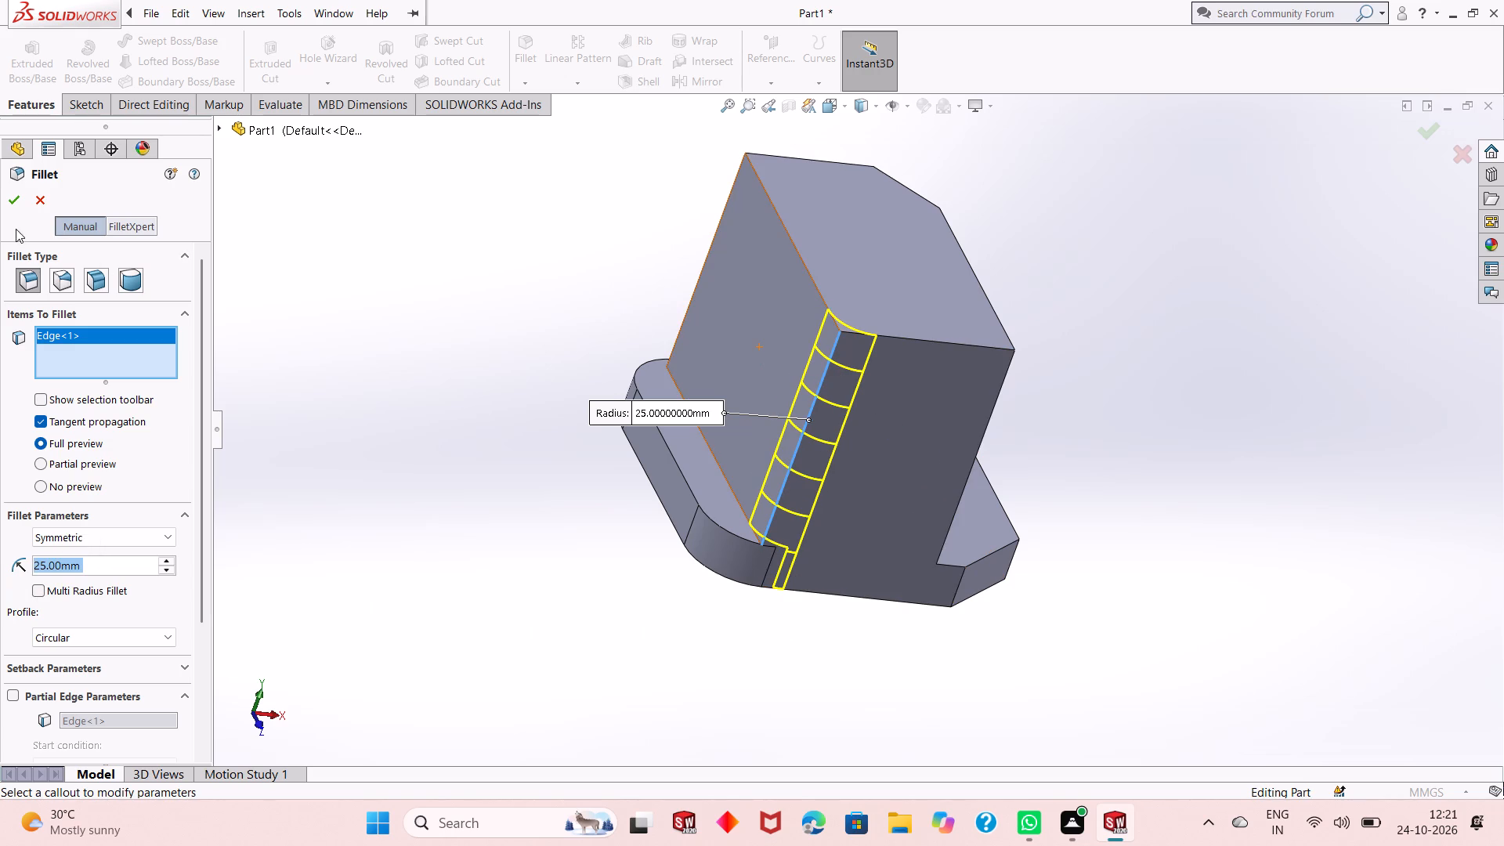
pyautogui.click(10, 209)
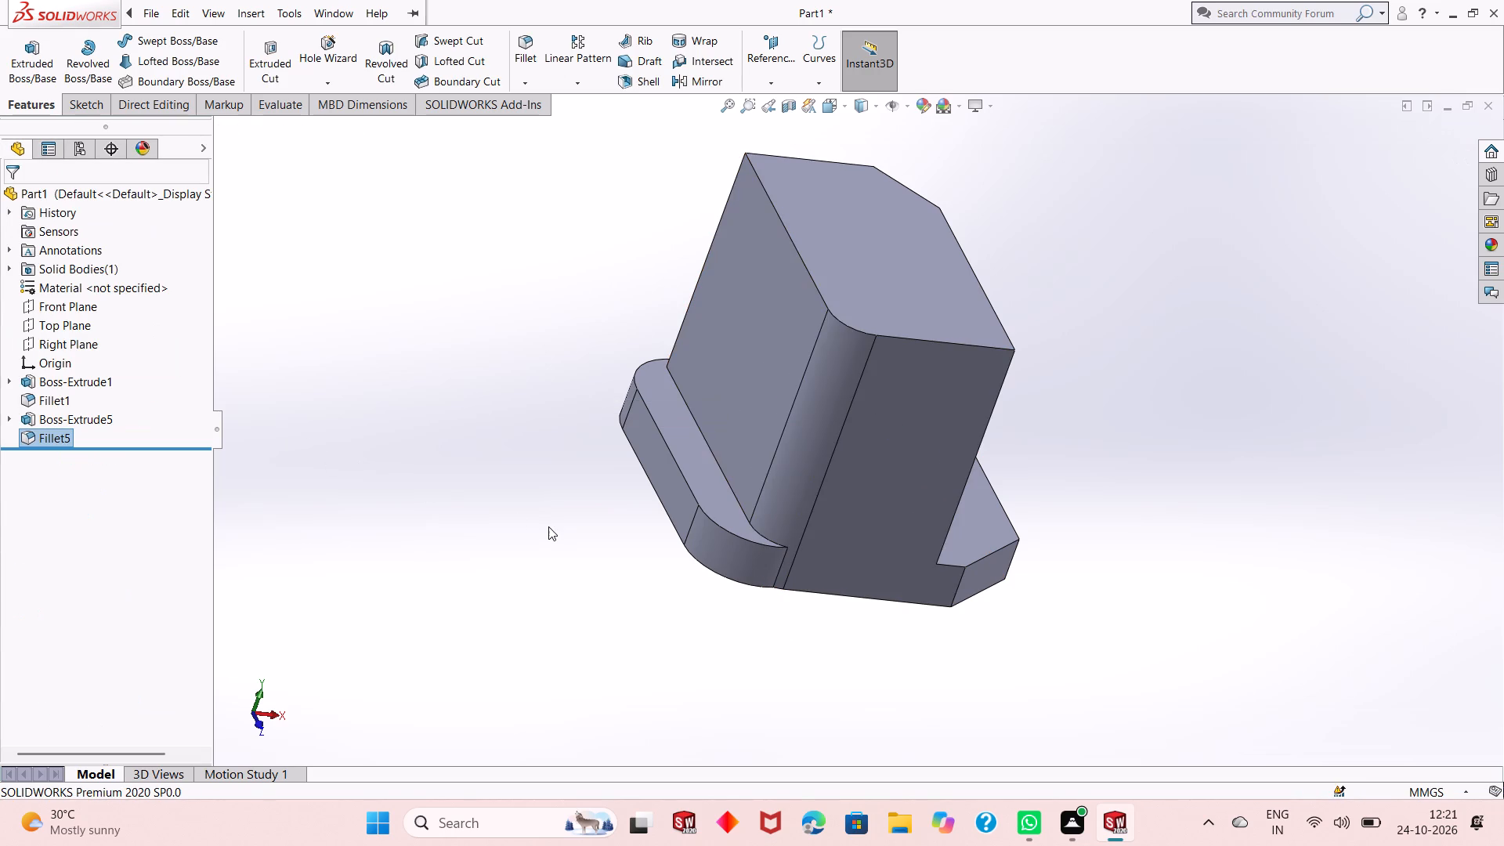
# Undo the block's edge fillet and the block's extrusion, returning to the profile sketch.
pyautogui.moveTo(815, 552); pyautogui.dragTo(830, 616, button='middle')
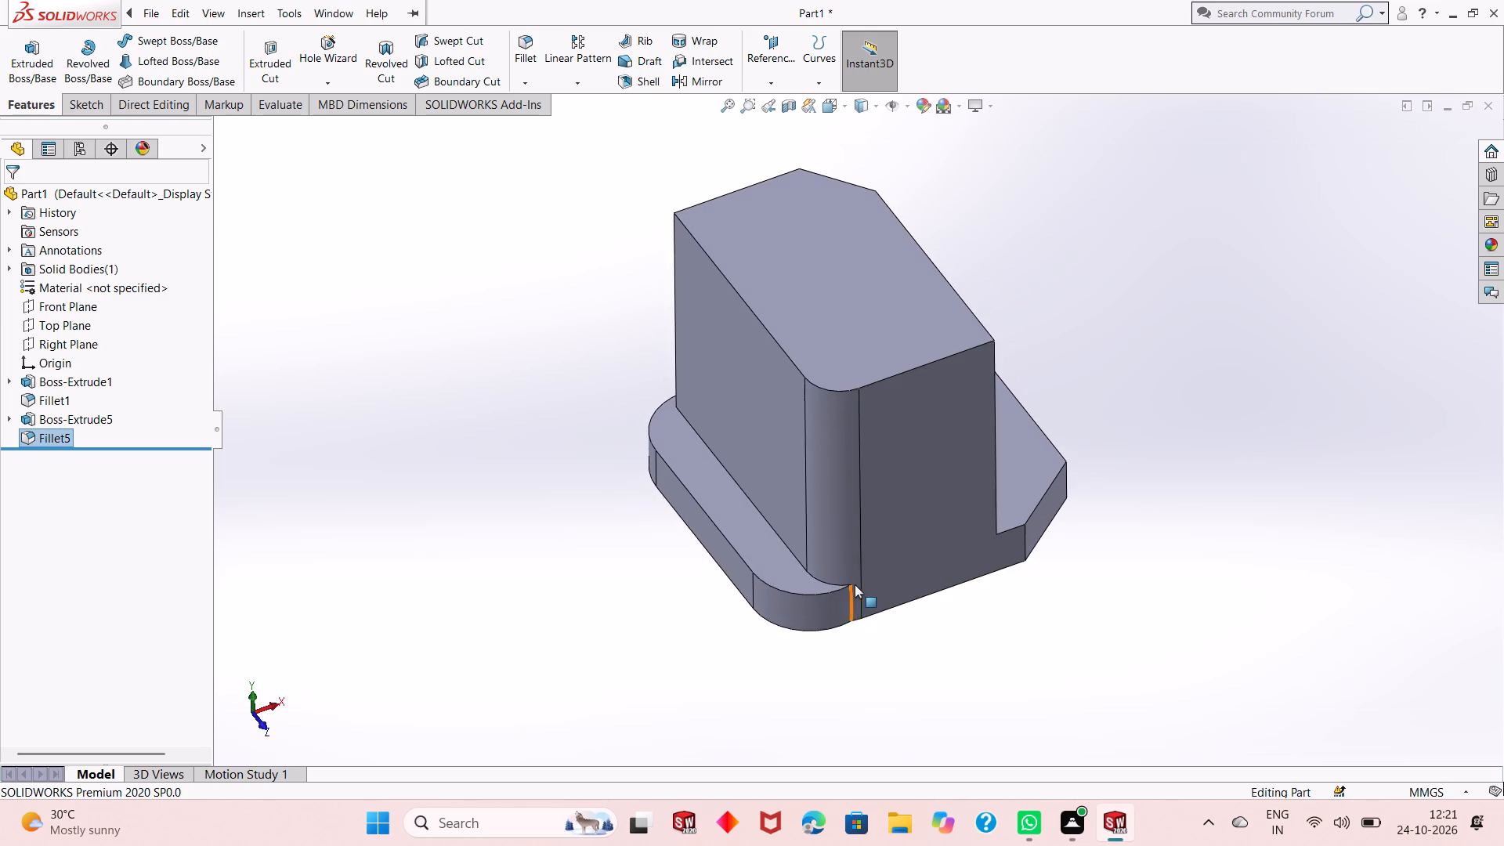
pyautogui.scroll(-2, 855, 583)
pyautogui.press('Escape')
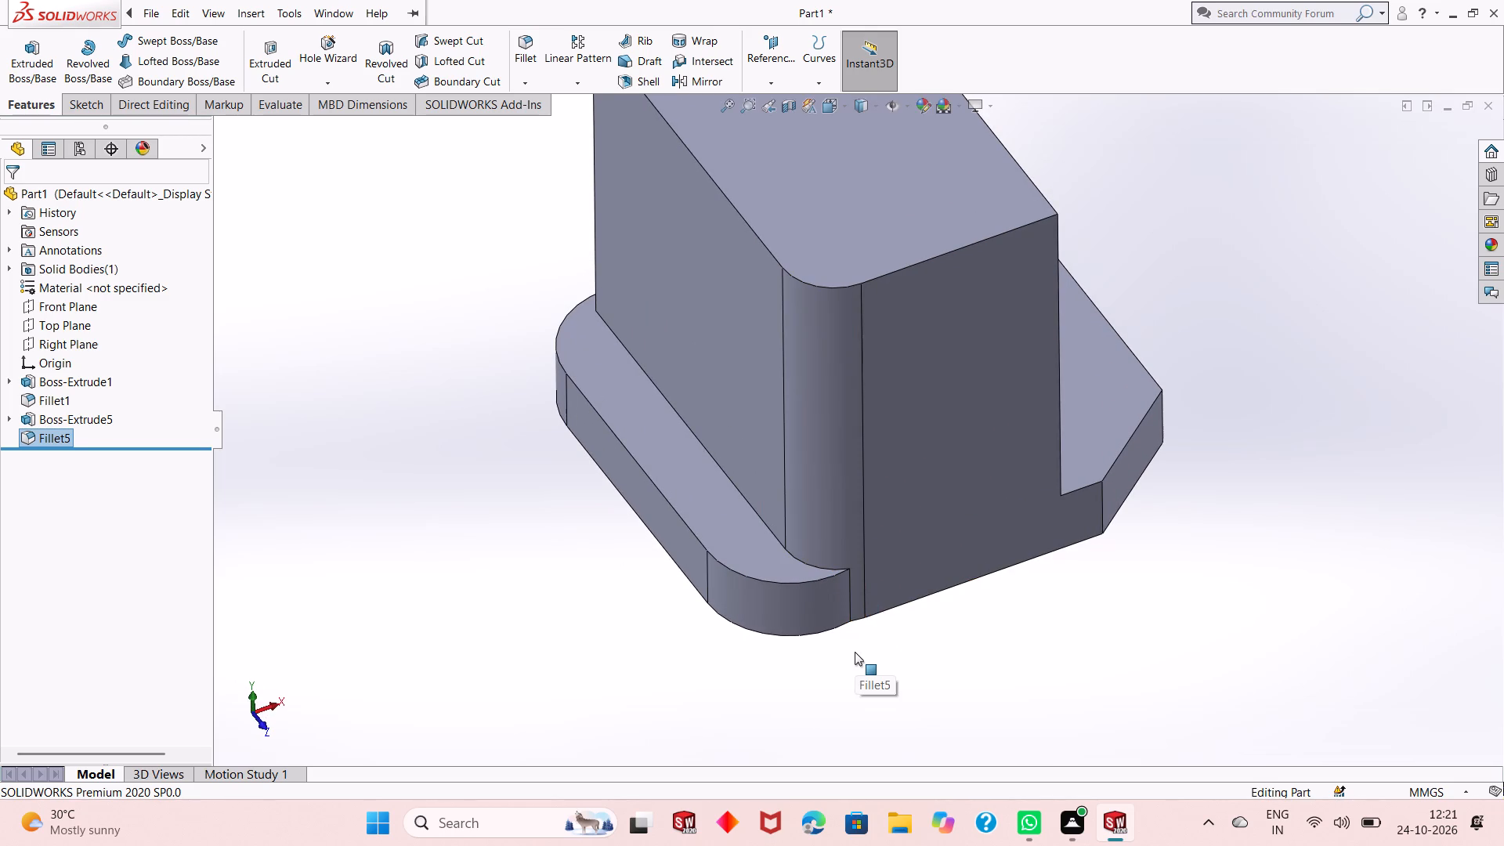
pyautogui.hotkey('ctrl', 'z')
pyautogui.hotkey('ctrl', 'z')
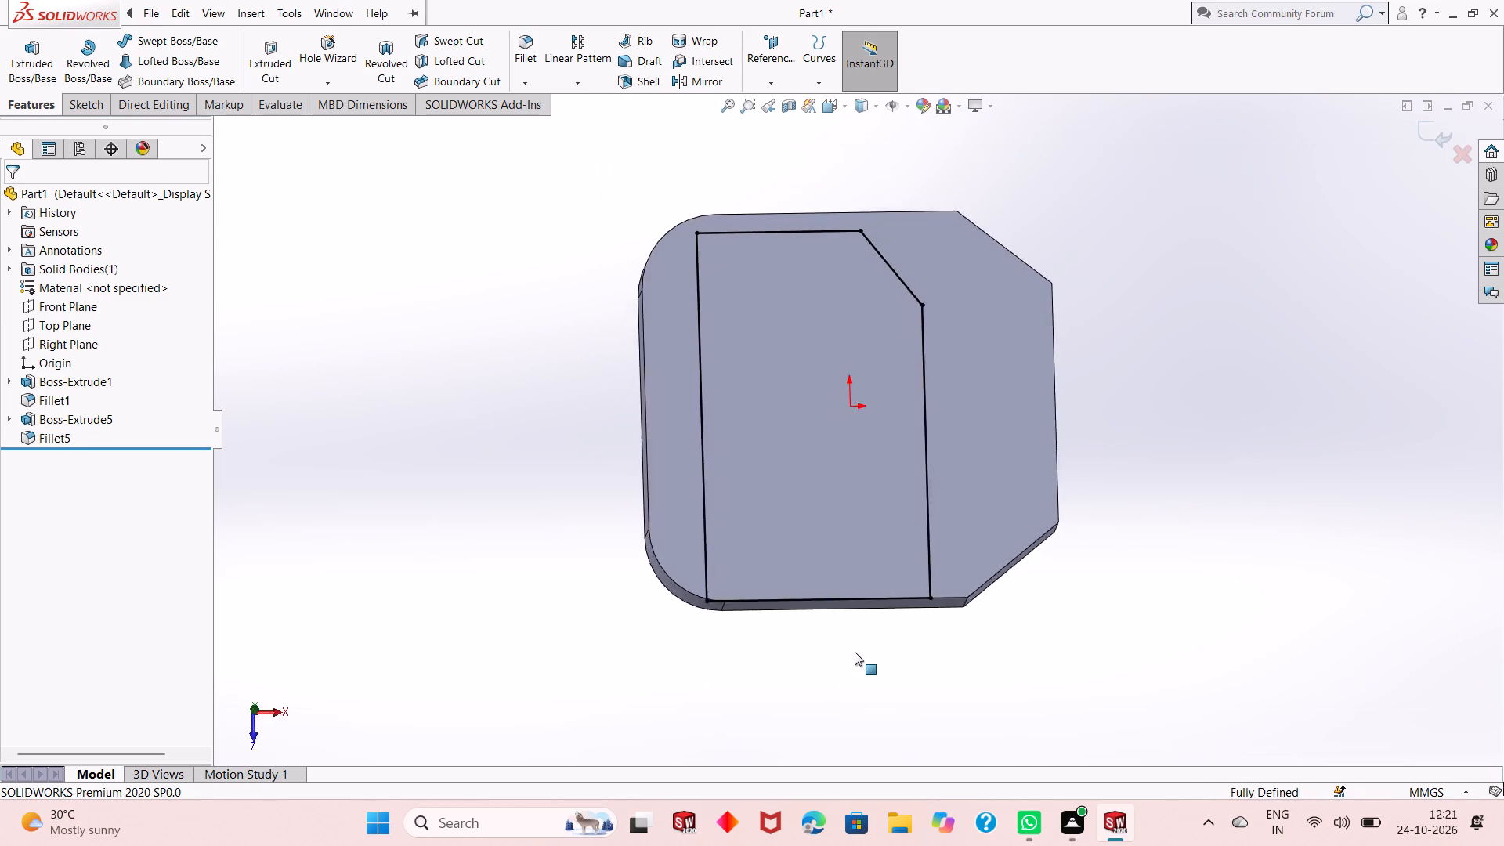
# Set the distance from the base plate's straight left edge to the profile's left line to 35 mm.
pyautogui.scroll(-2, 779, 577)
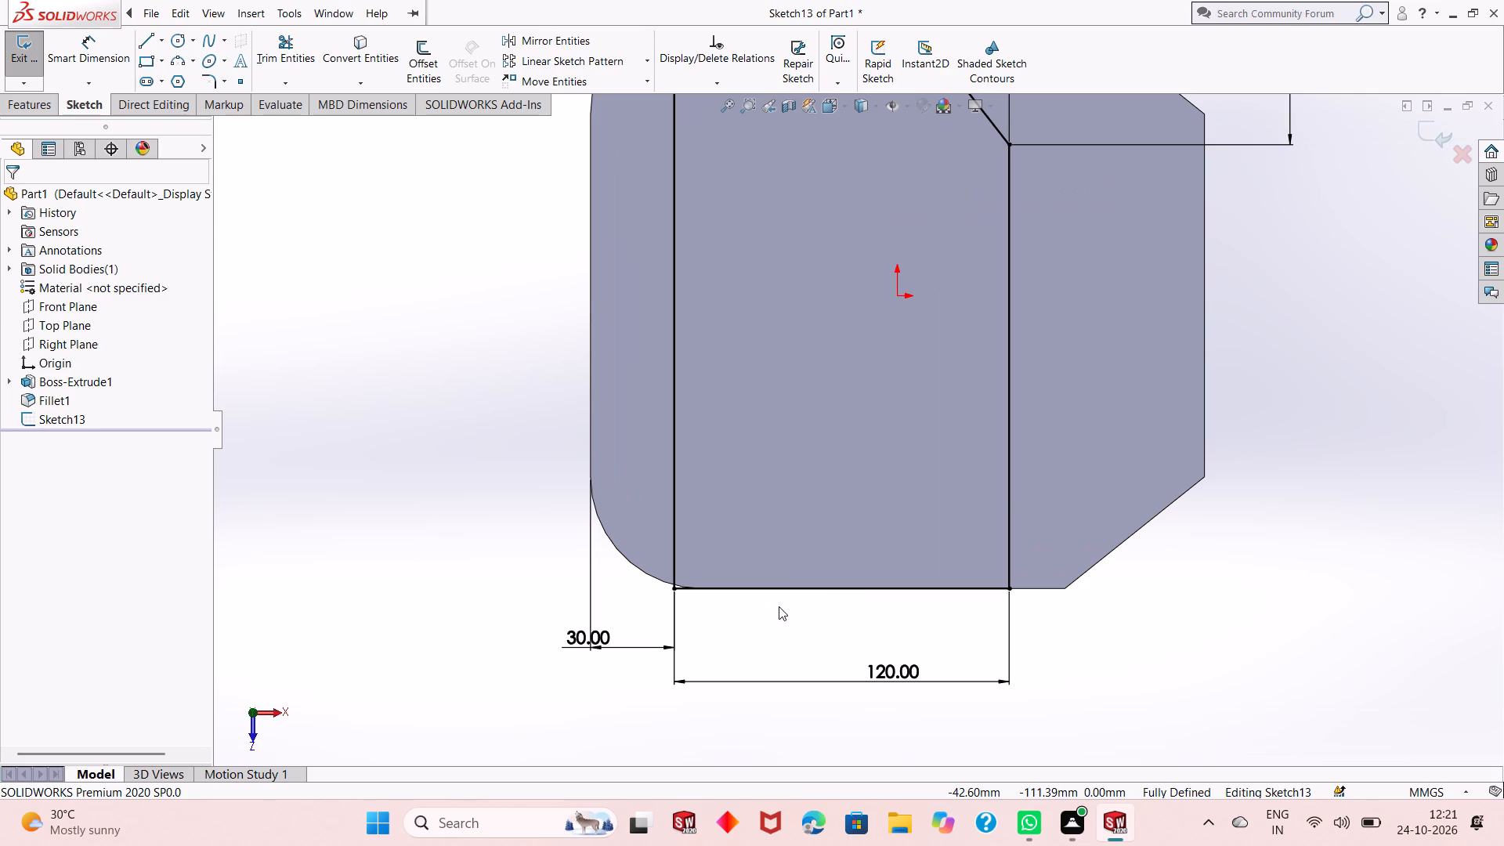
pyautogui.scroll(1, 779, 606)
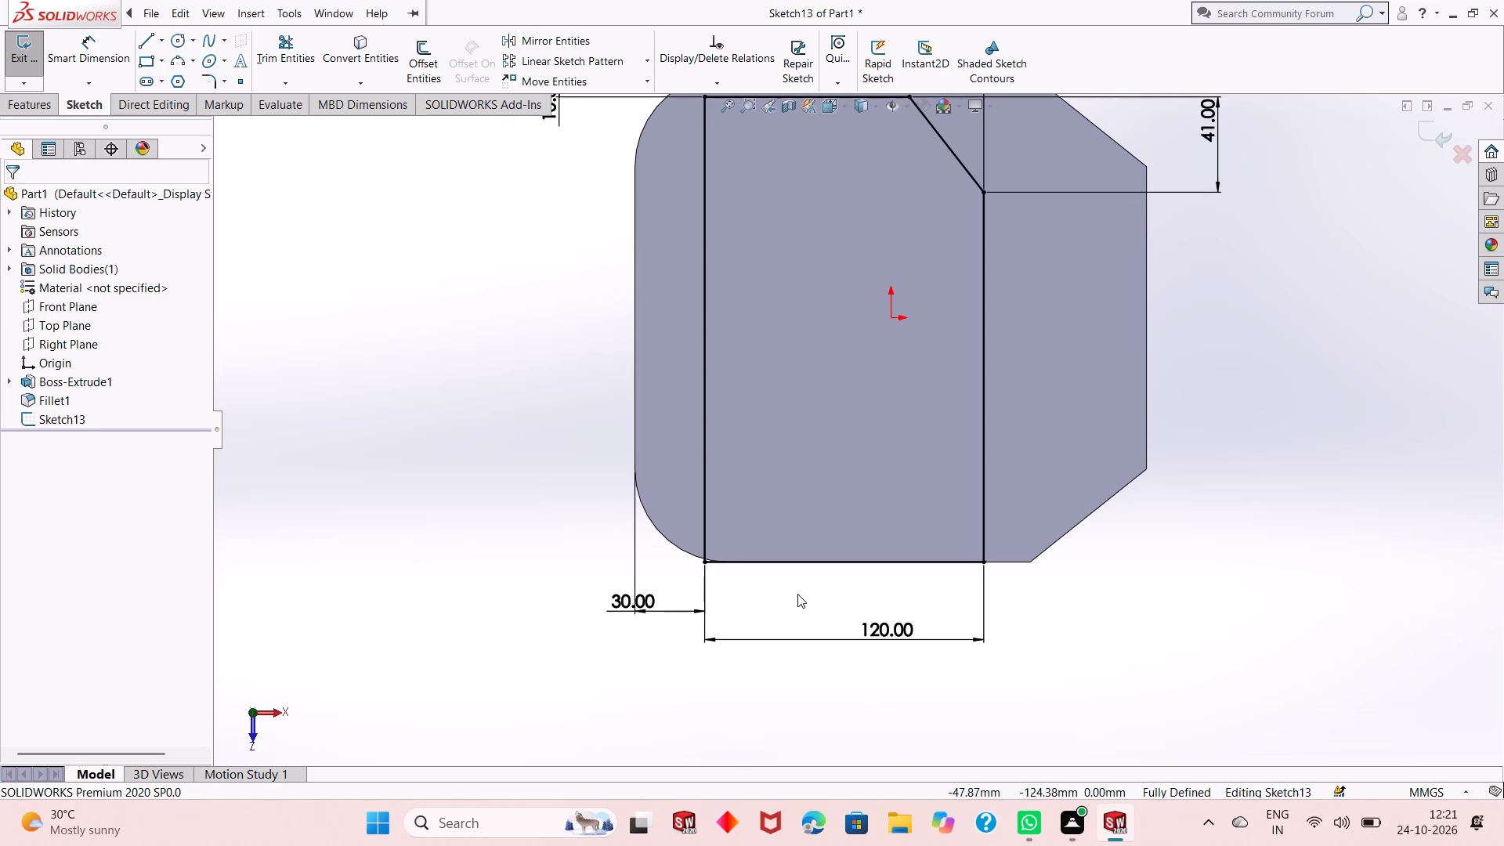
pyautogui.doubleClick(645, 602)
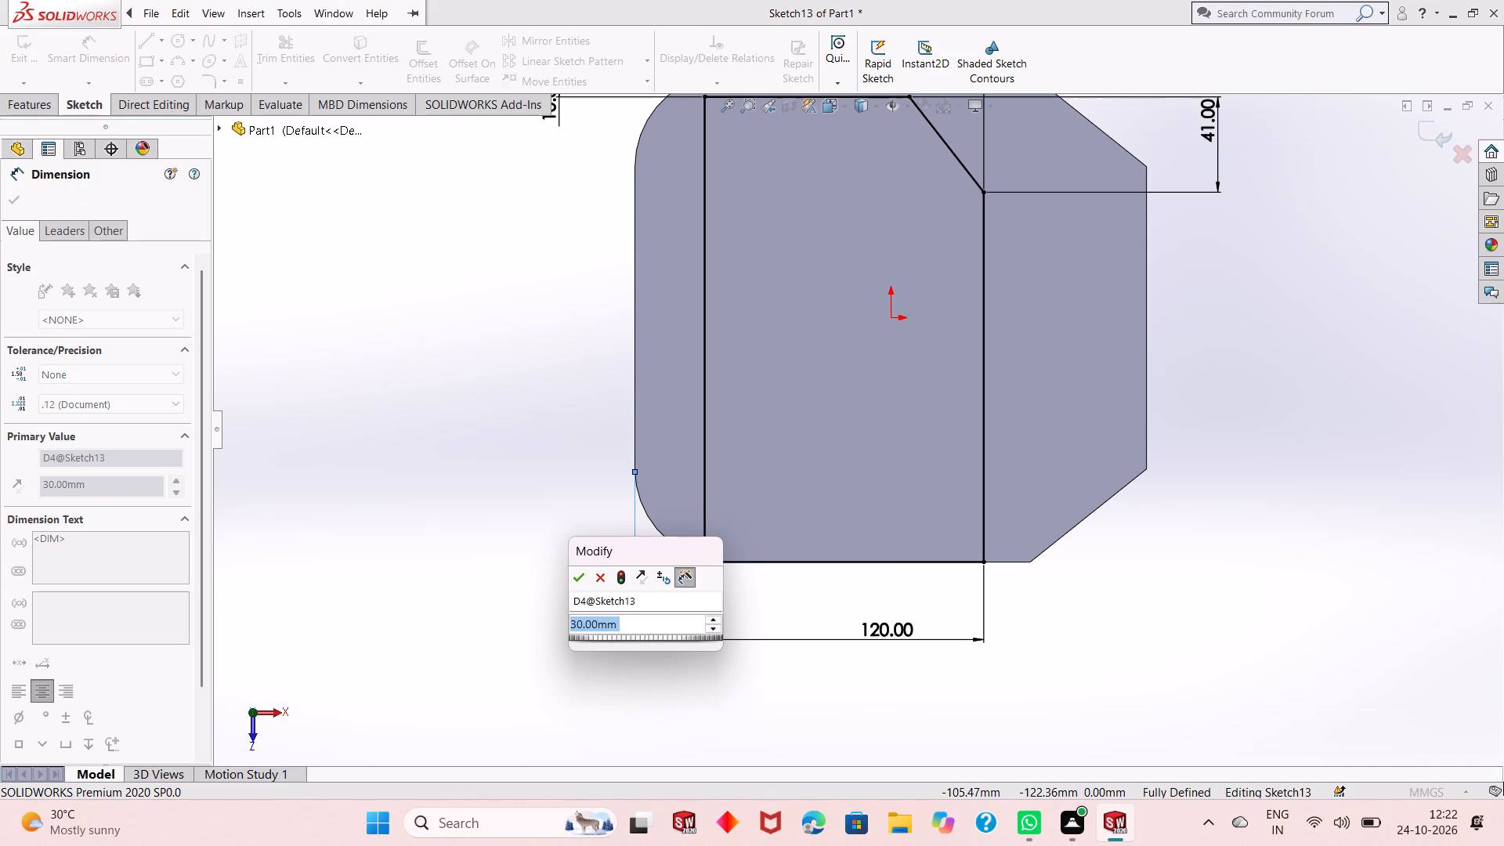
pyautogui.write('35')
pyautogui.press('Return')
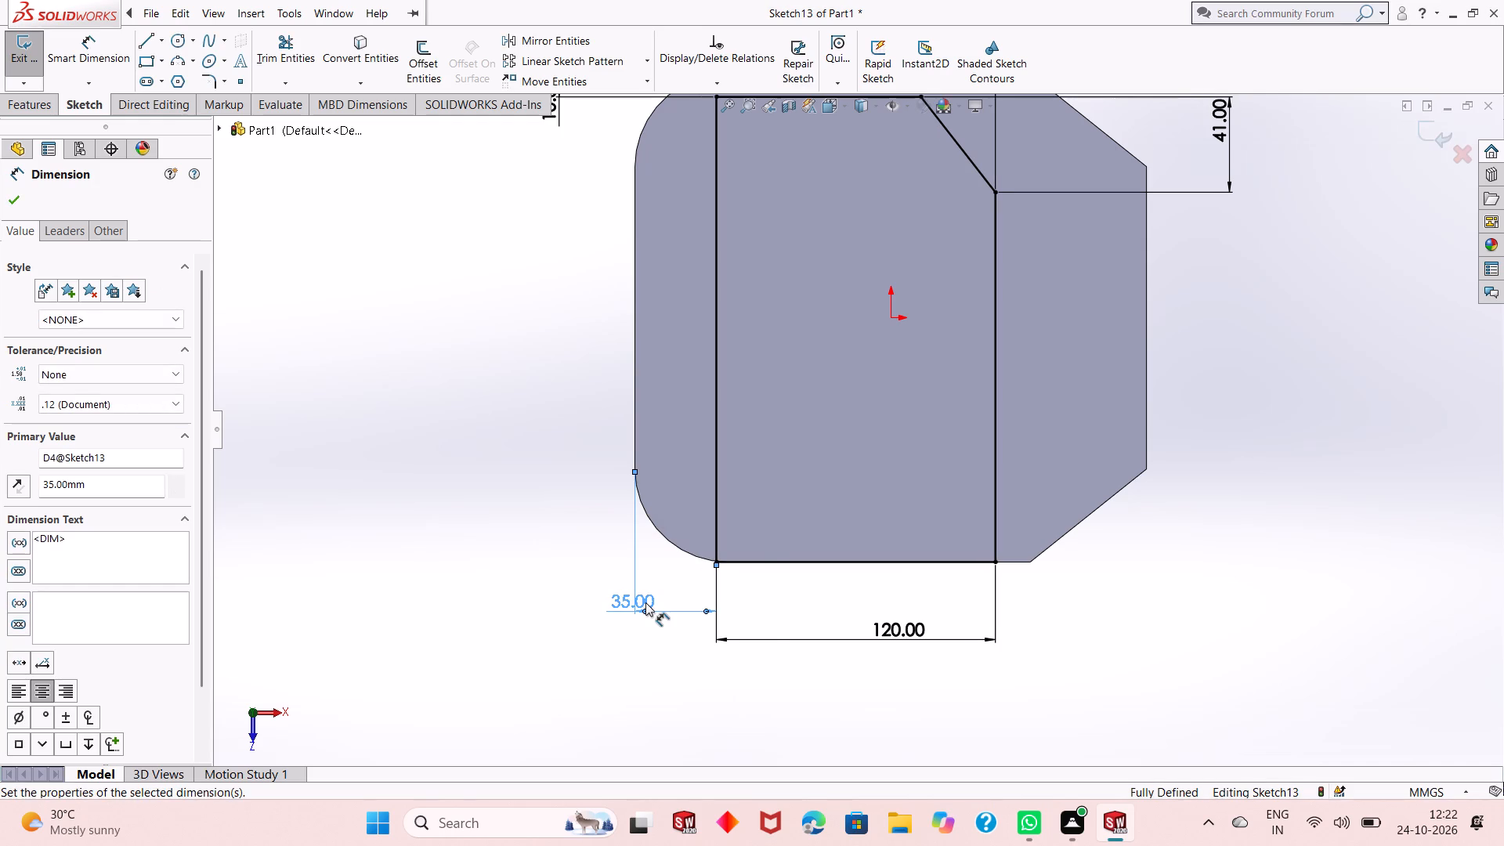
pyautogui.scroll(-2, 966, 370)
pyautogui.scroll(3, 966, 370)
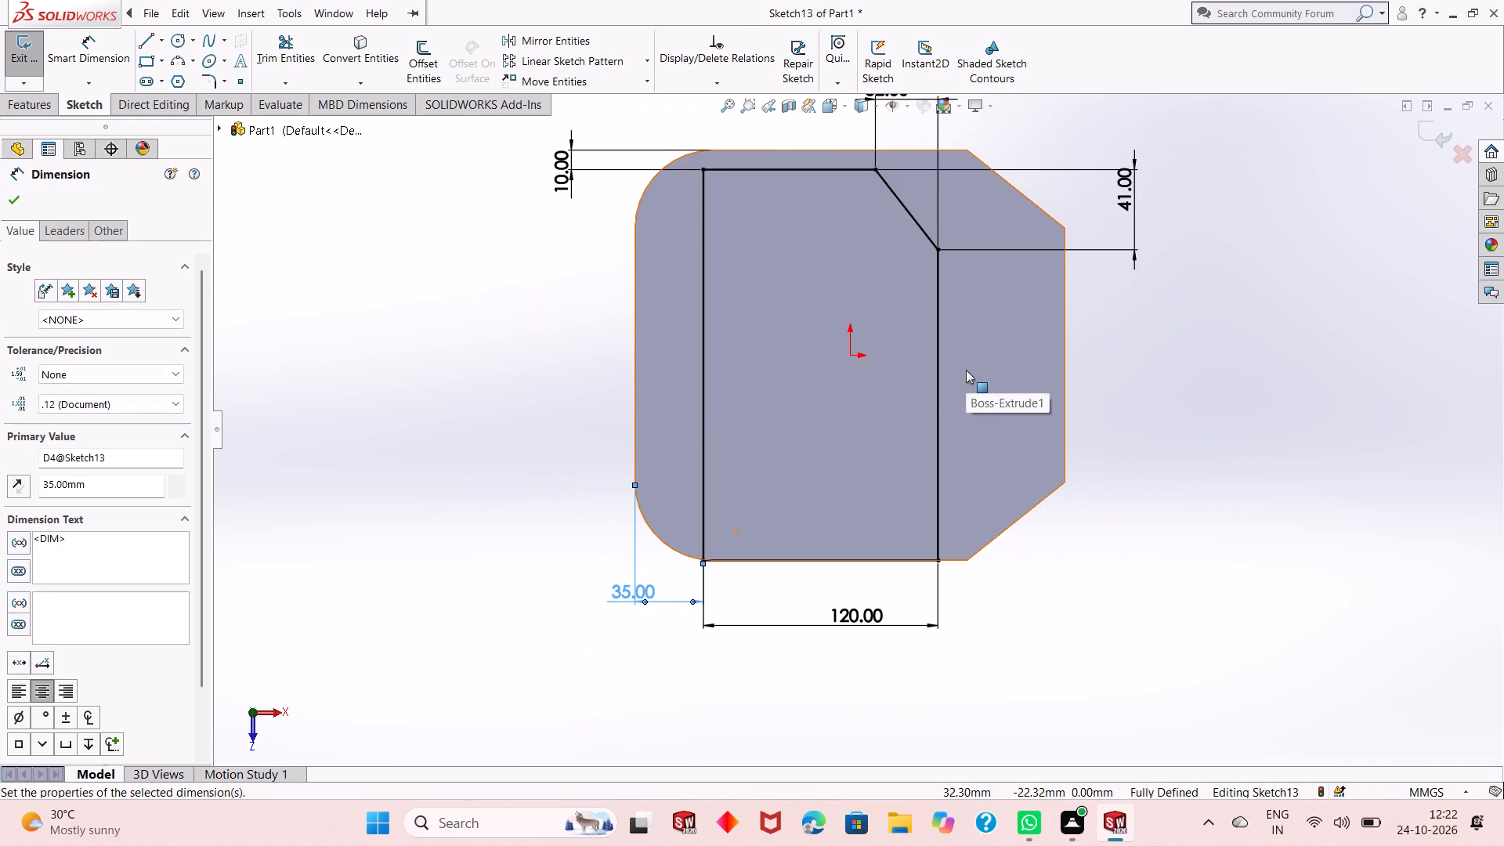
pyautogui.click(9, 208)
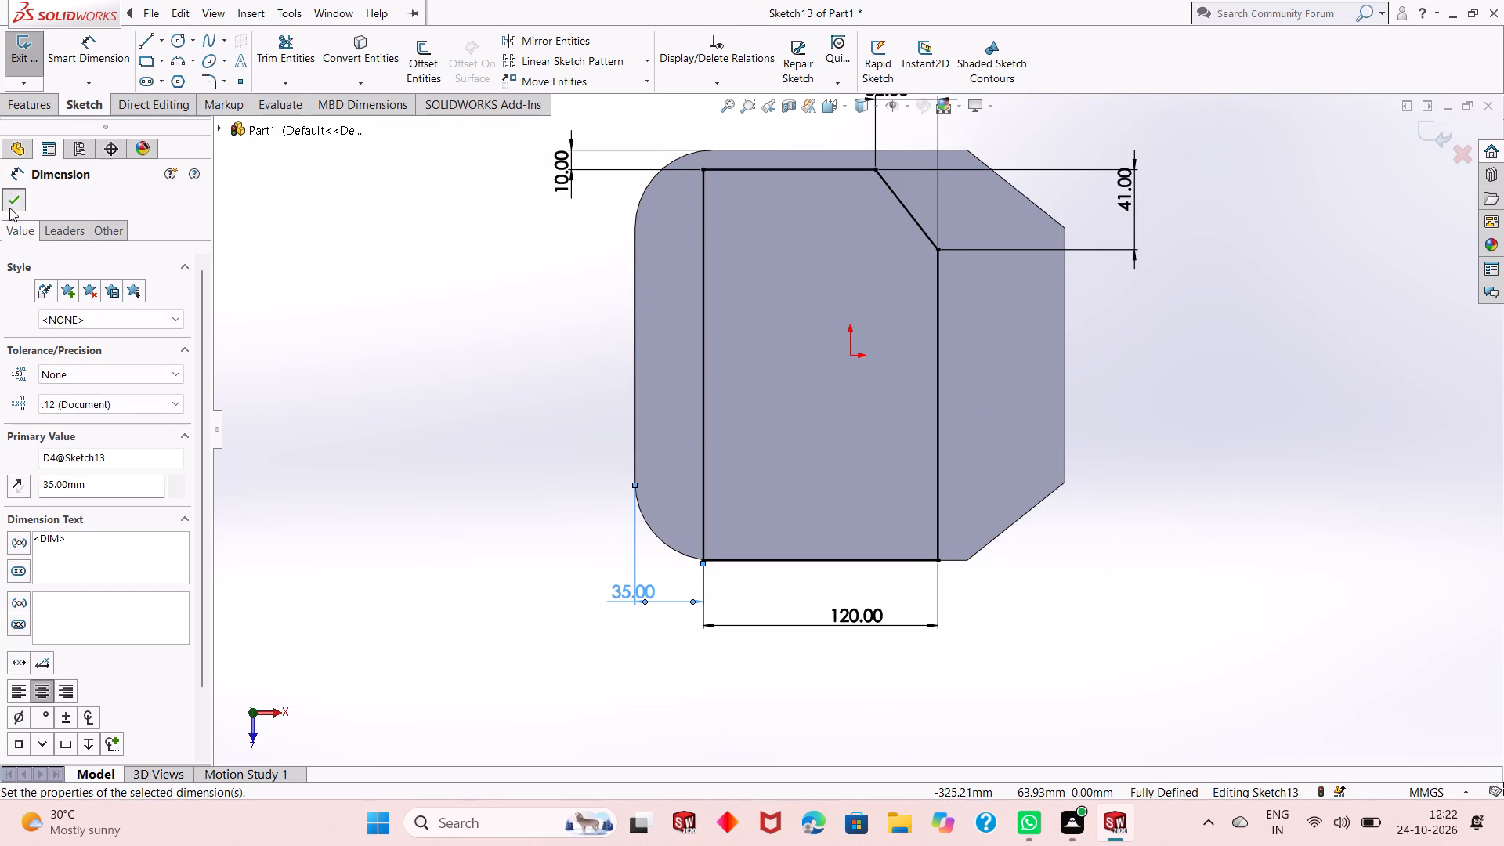
# Extrude the chamfered profile as a blind boss 161 mm up from the base plate, with merged result.
pyautogui.click(32, 111)
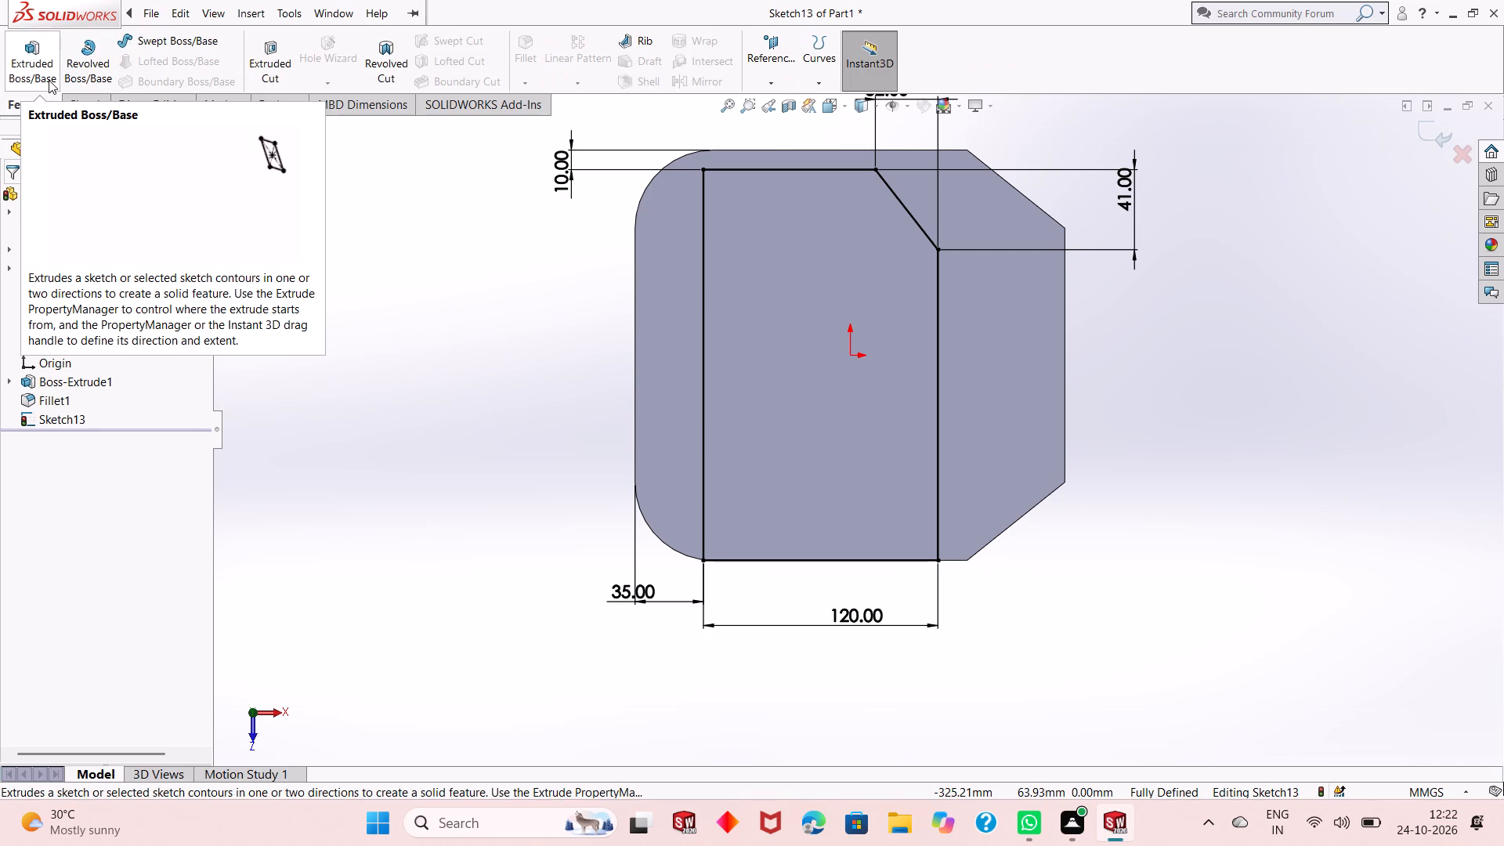
pyautogui.click(49, 80)
pyautogui.moveTo(806, 433); pyautogui.dragTo(816, 420, button='middle')
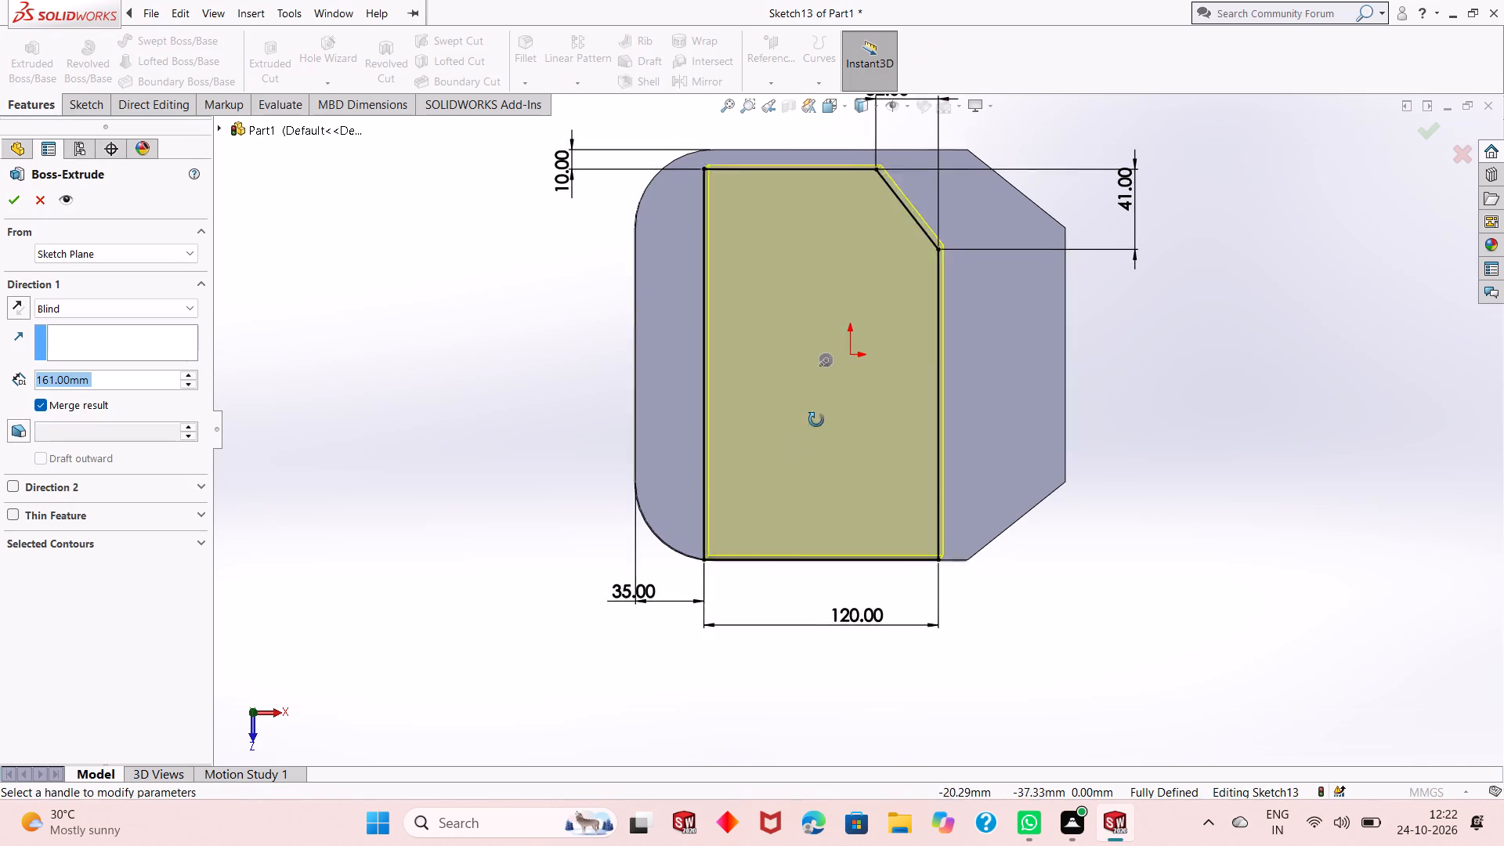
pyautogui.moveTo(816, 420); pyautogui.dragTo(812, 257, button='middle')
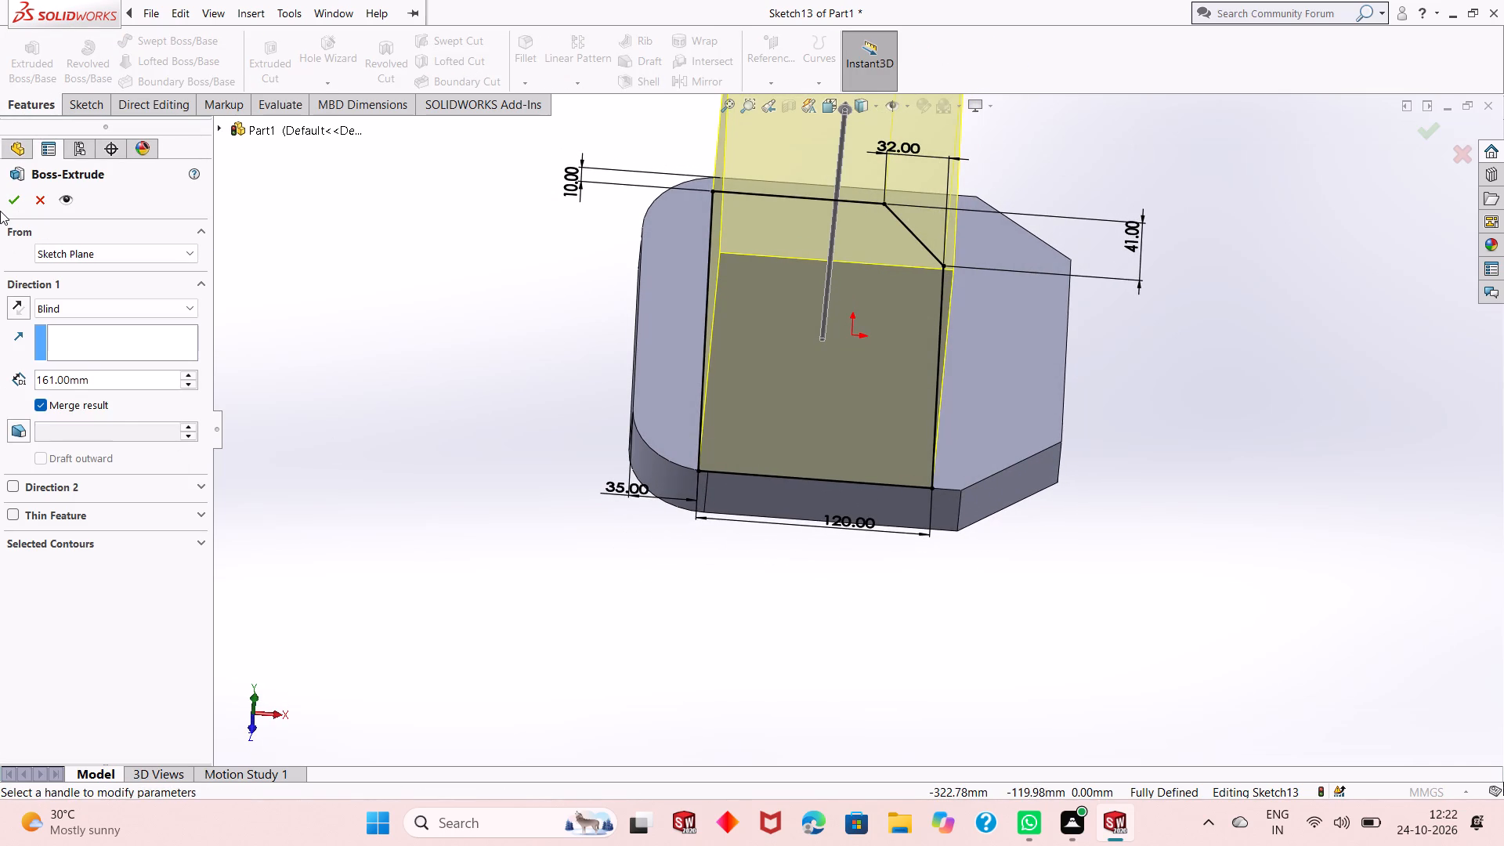
pyautogui.click(16, 207)
pyautogui.scroll(-1, 722, 427)
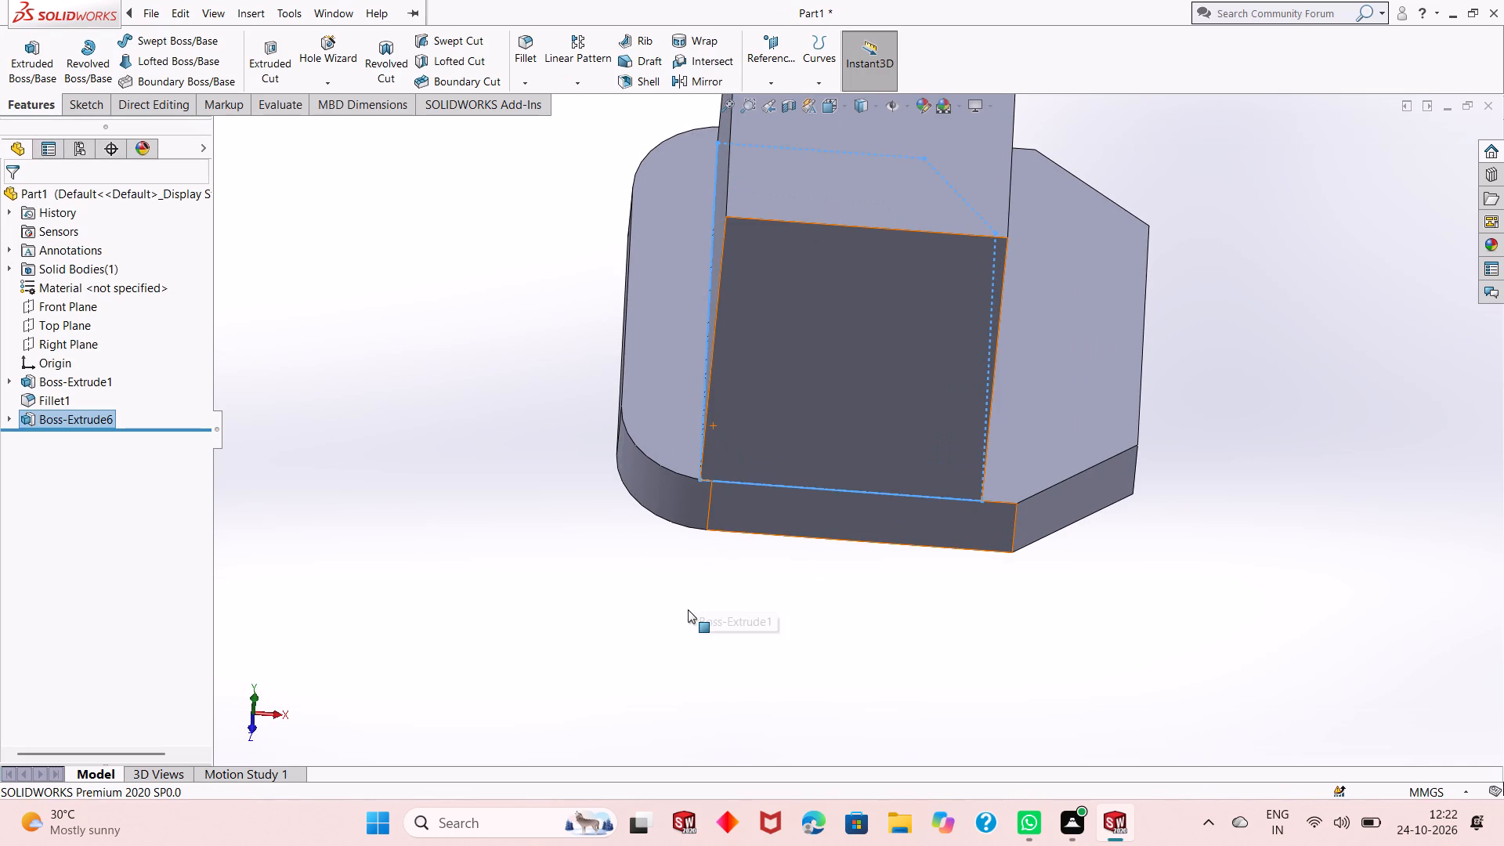
pyautogui.click(685, 612)
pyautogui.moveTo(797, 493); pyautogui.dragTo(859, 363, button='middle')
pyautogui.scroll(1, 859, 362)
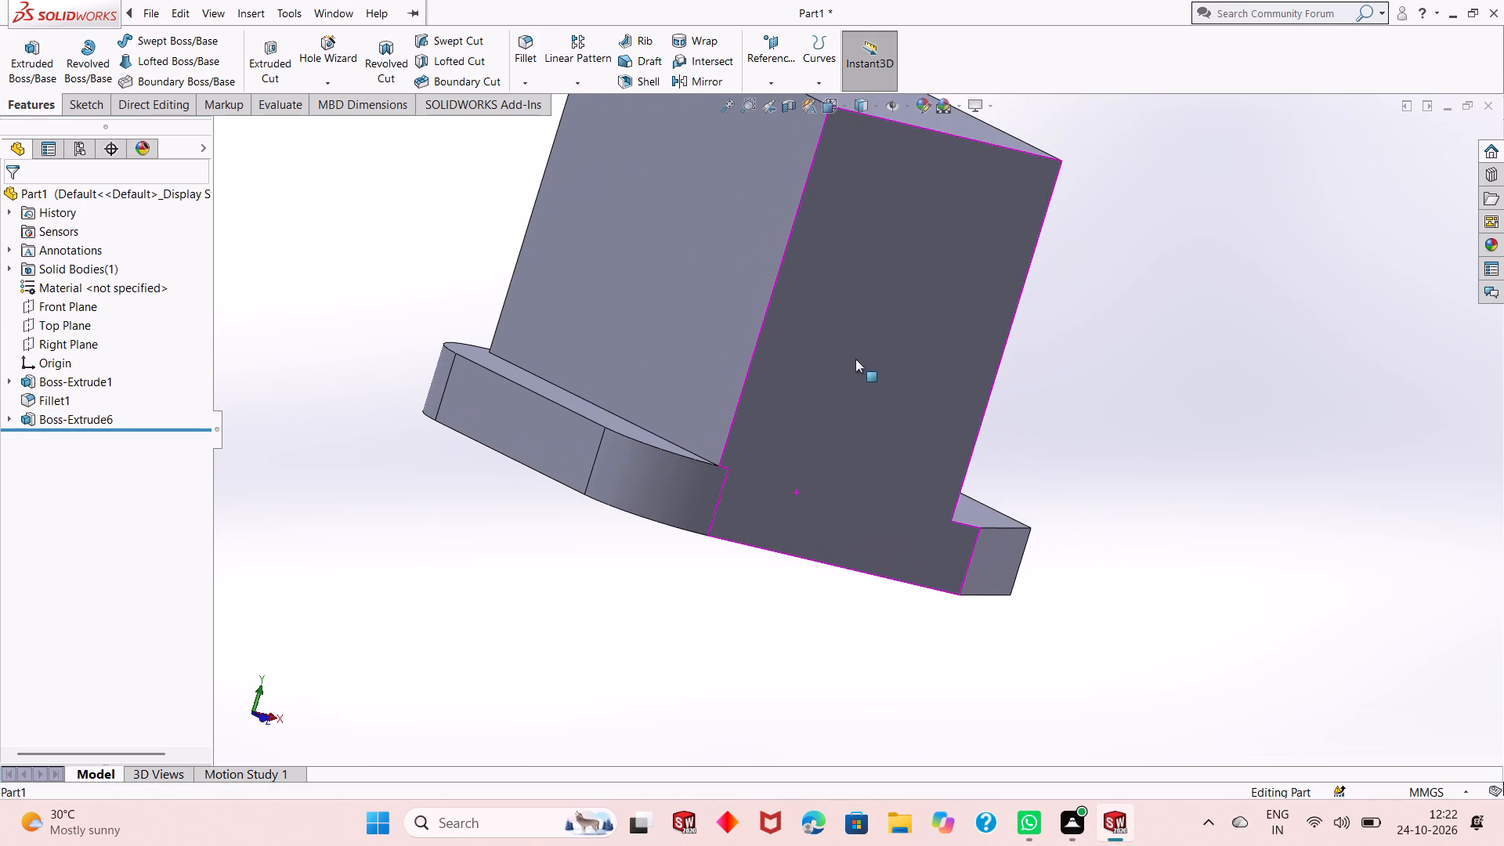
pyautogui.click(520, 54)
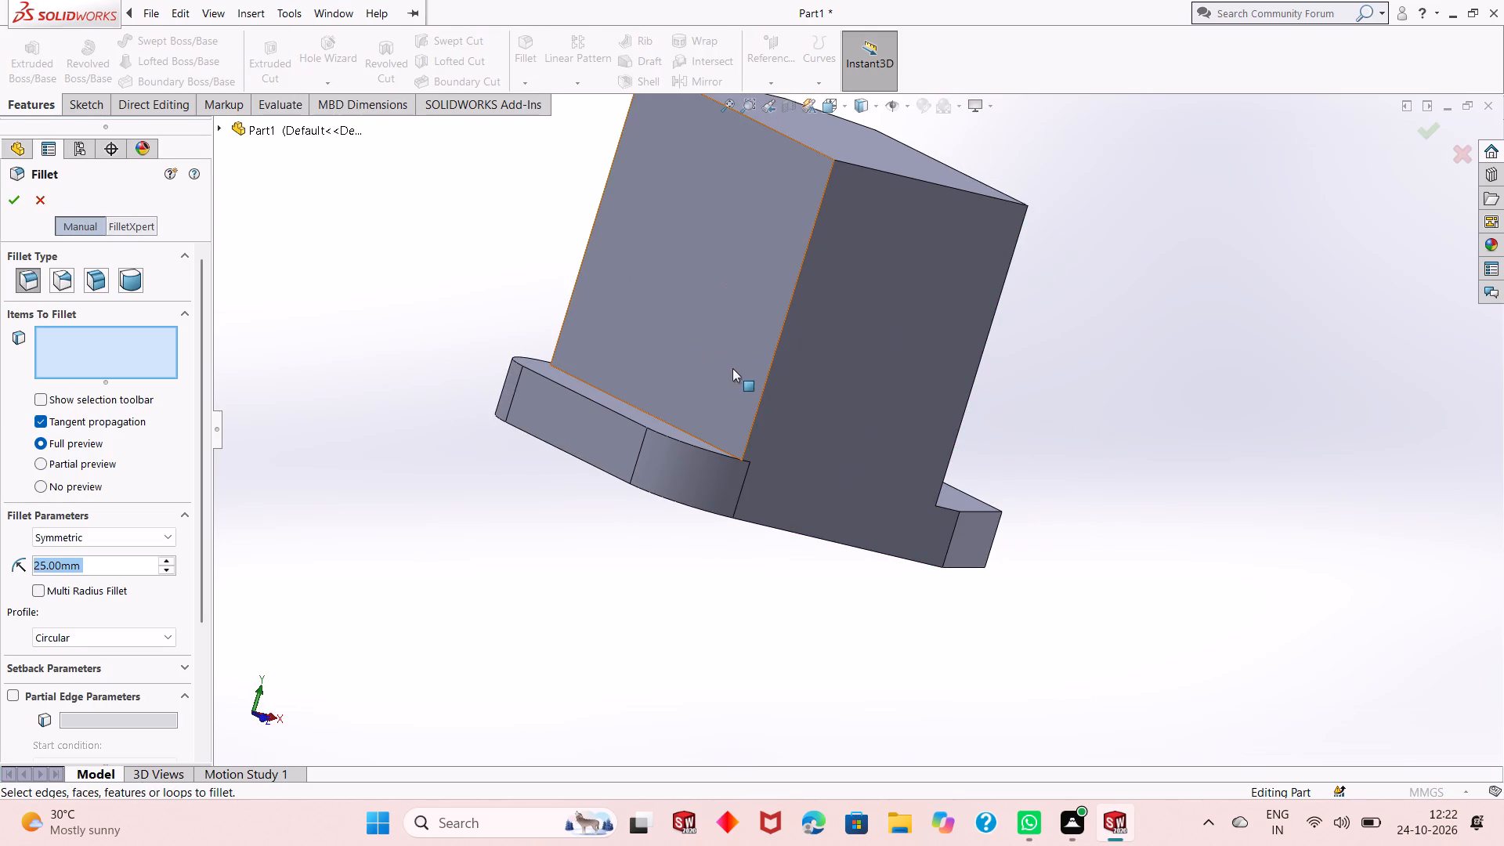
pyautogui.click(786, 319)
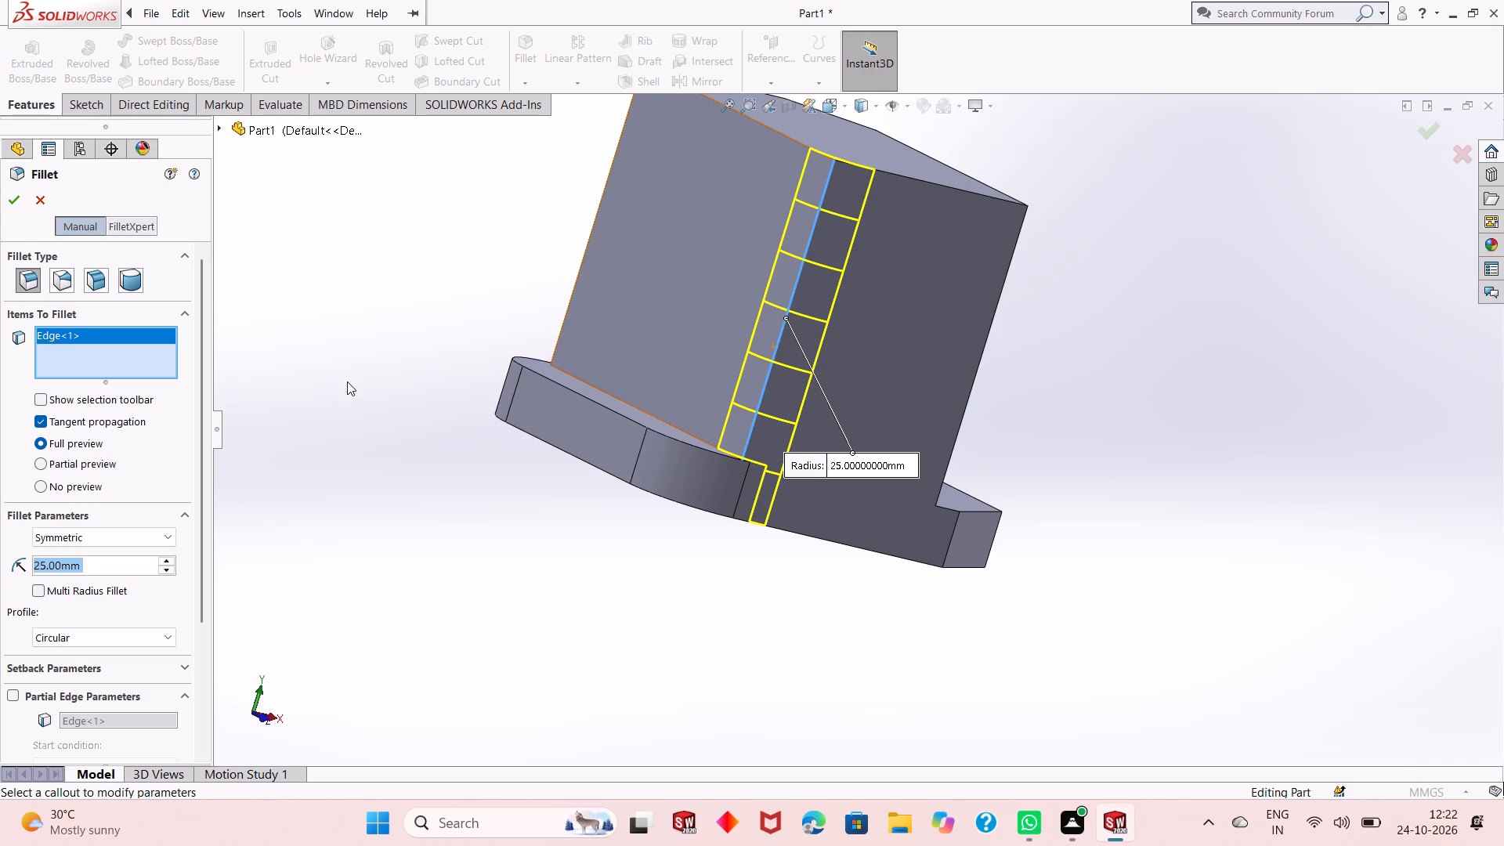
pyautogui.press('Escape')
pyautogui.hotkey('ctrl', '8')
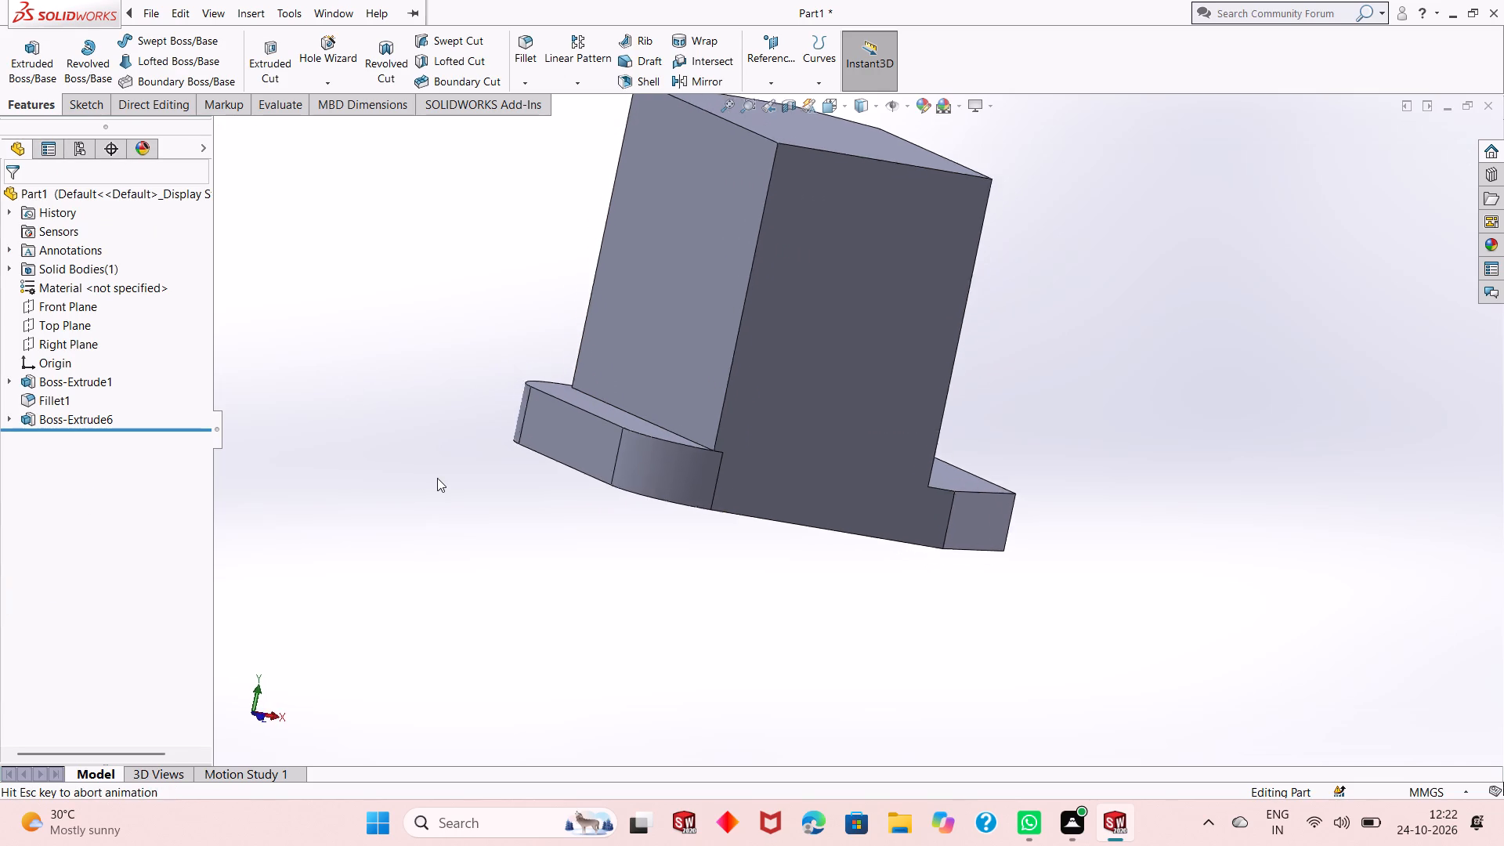
# Edit the block's profile sketch and set its left line's distance from the base plate's left edge to 30 mm.
pyautogui.moveTo(720, 364); pyautogui.dragTo(741, 681, button='middle')
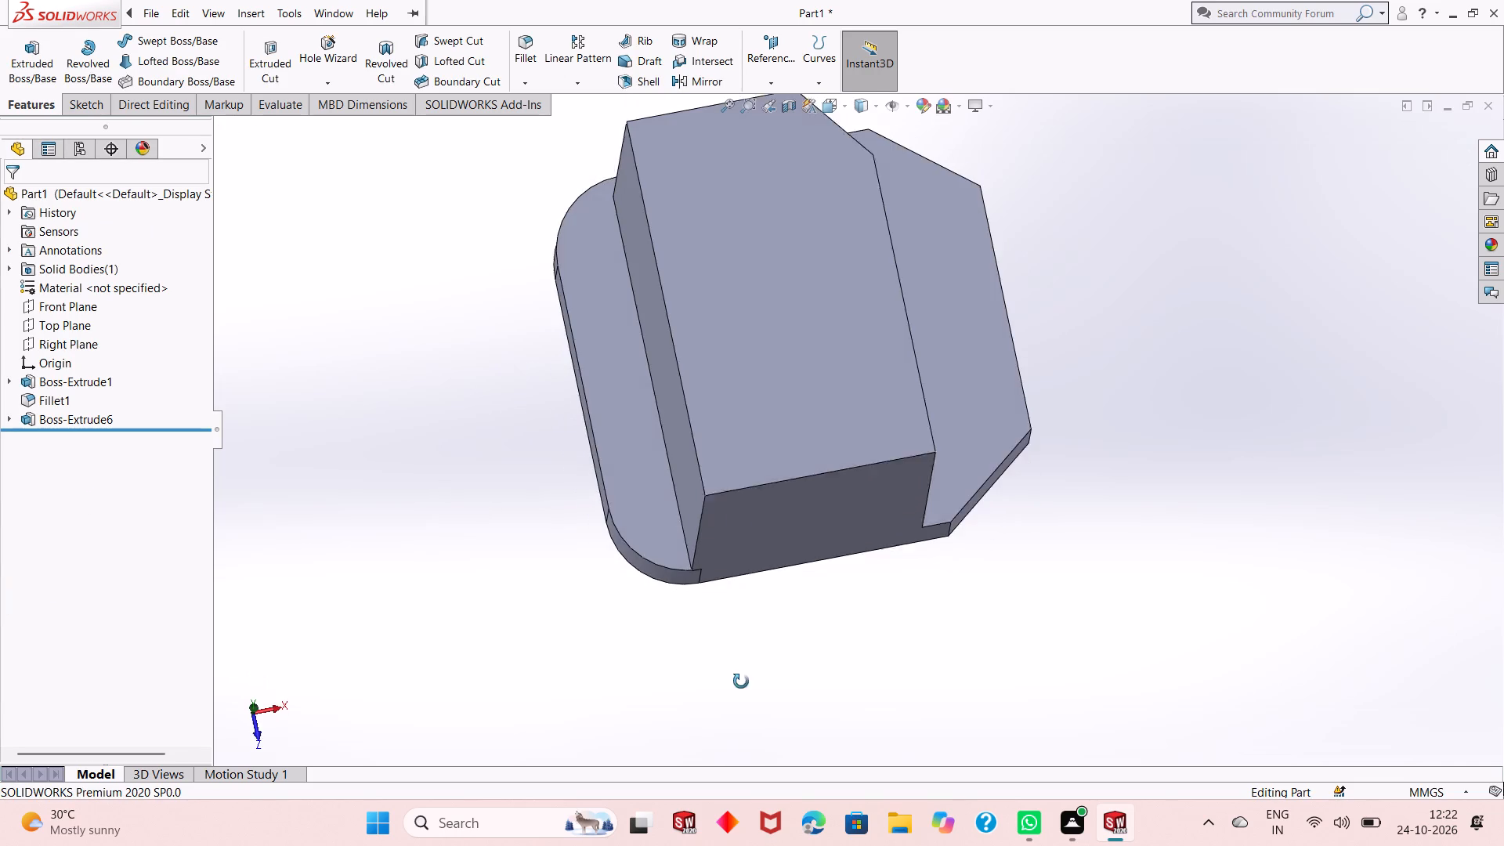
pyautogui.moveTo(741, 681); pyautogui.dragTo(741, 690, button='middle')
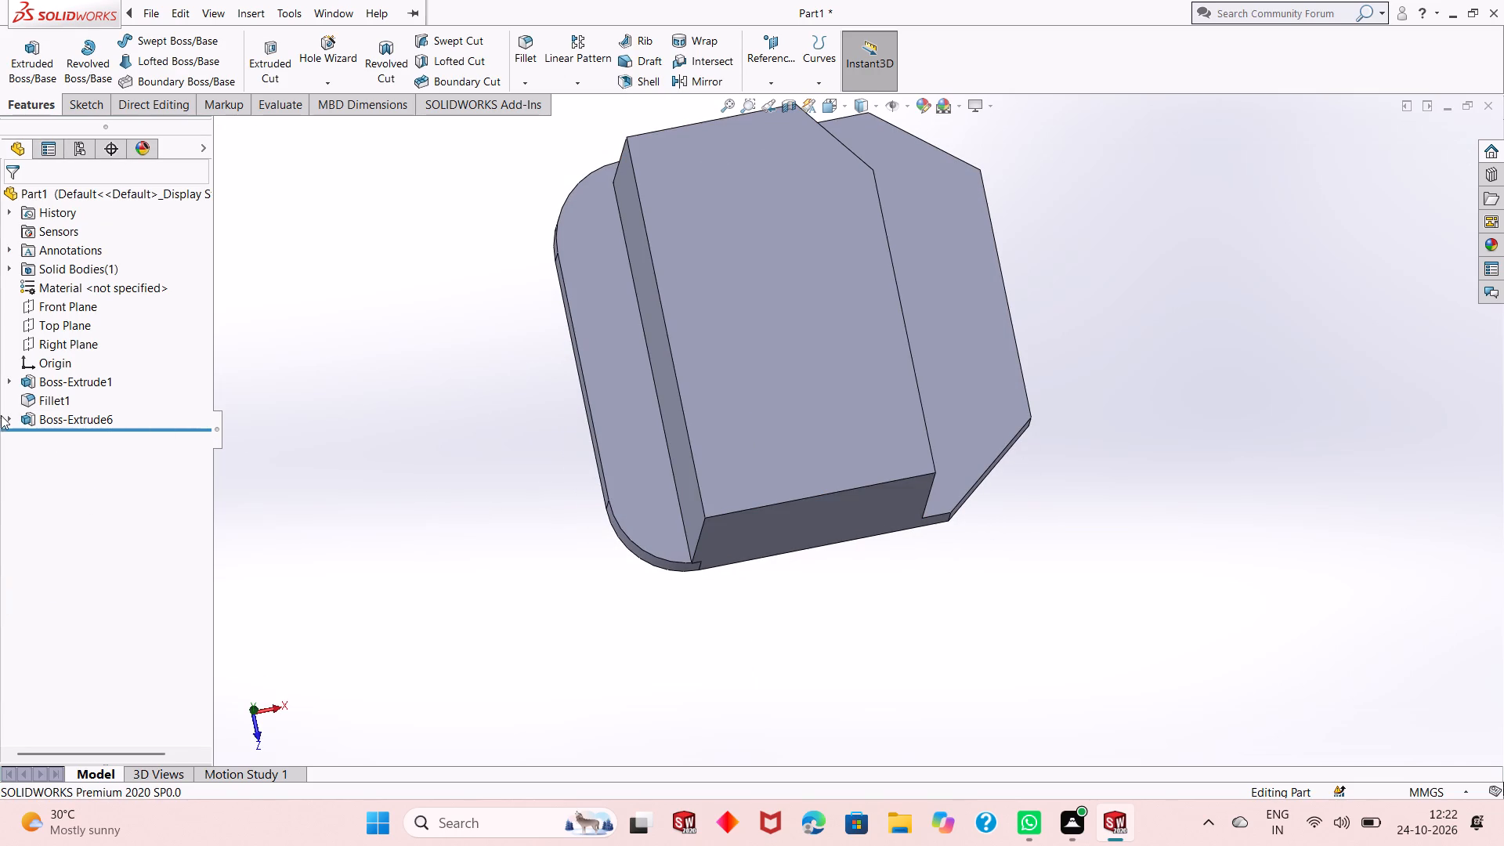
pyautogui.click(16, 414)
pyautogui.click(52, 443)
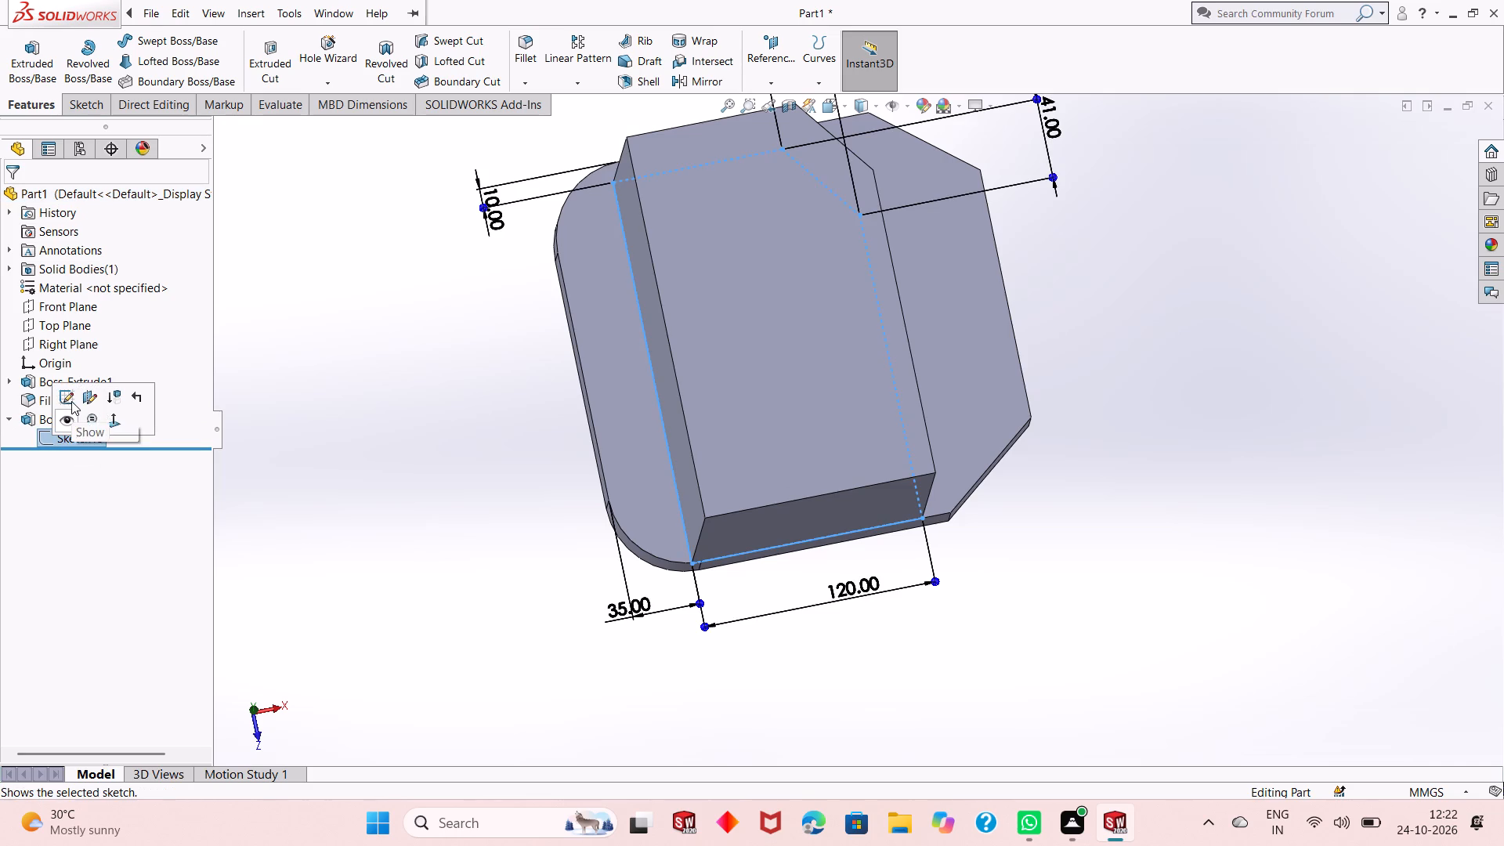
pyautogui.click(71, 401)
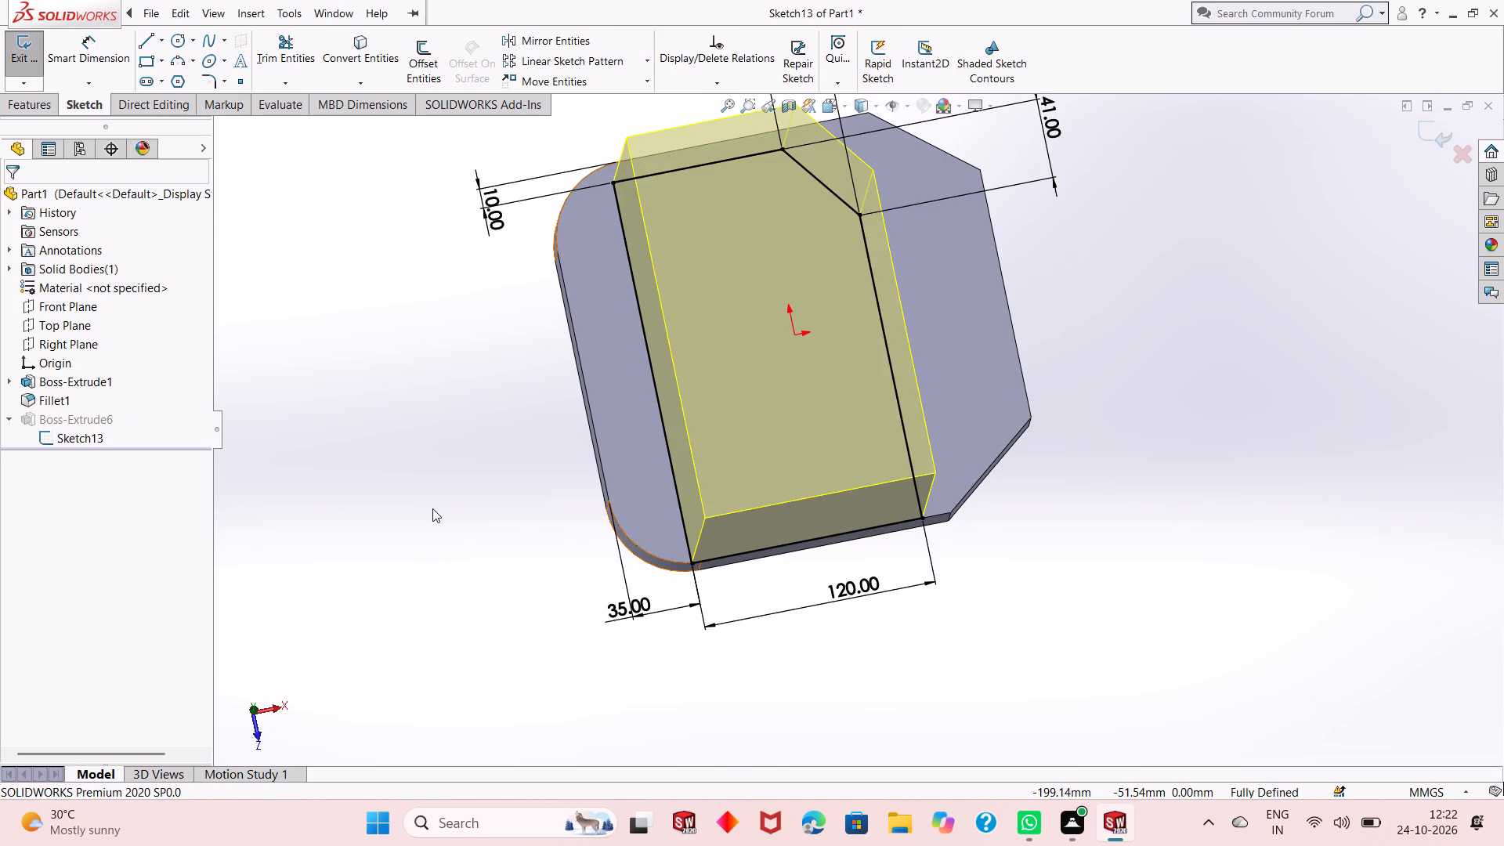
pyautogui.hotkey('ctrl', '8')
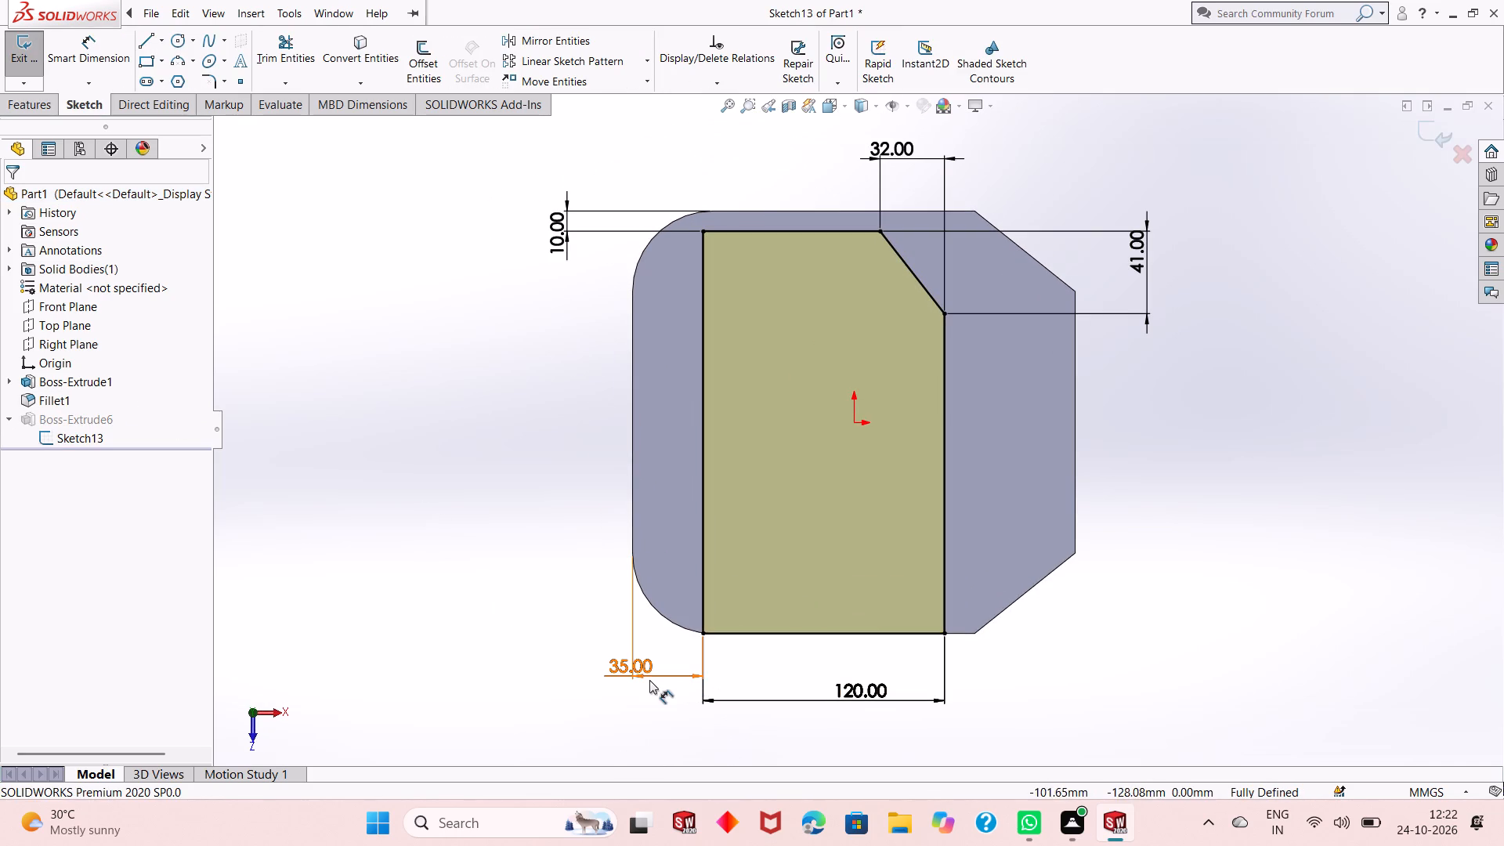
pyautogui.doubleClick(646, 679)
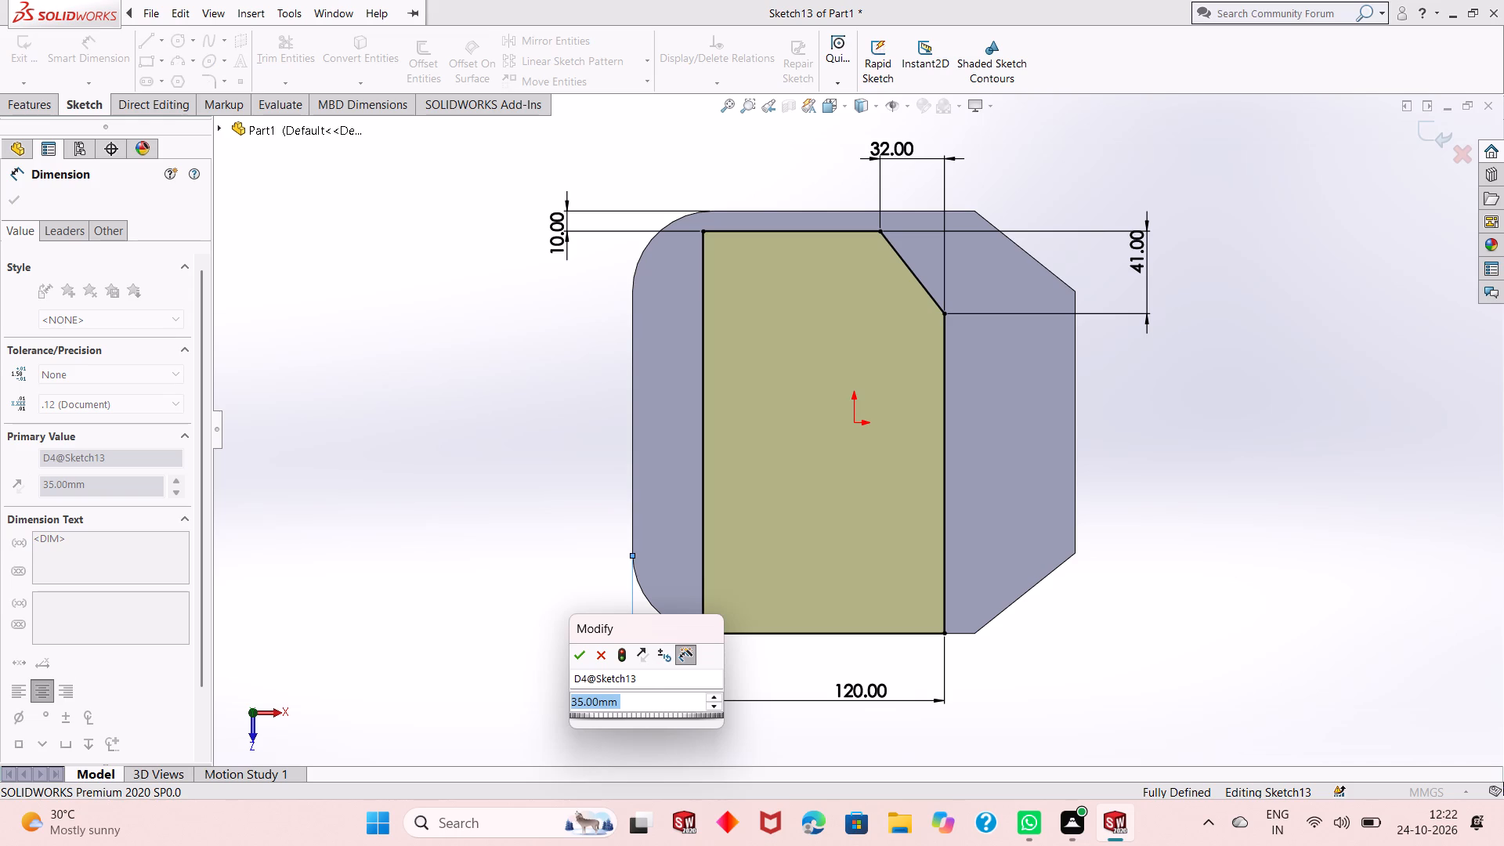
pyautogui.write('30')
pyautogui.press('Return')
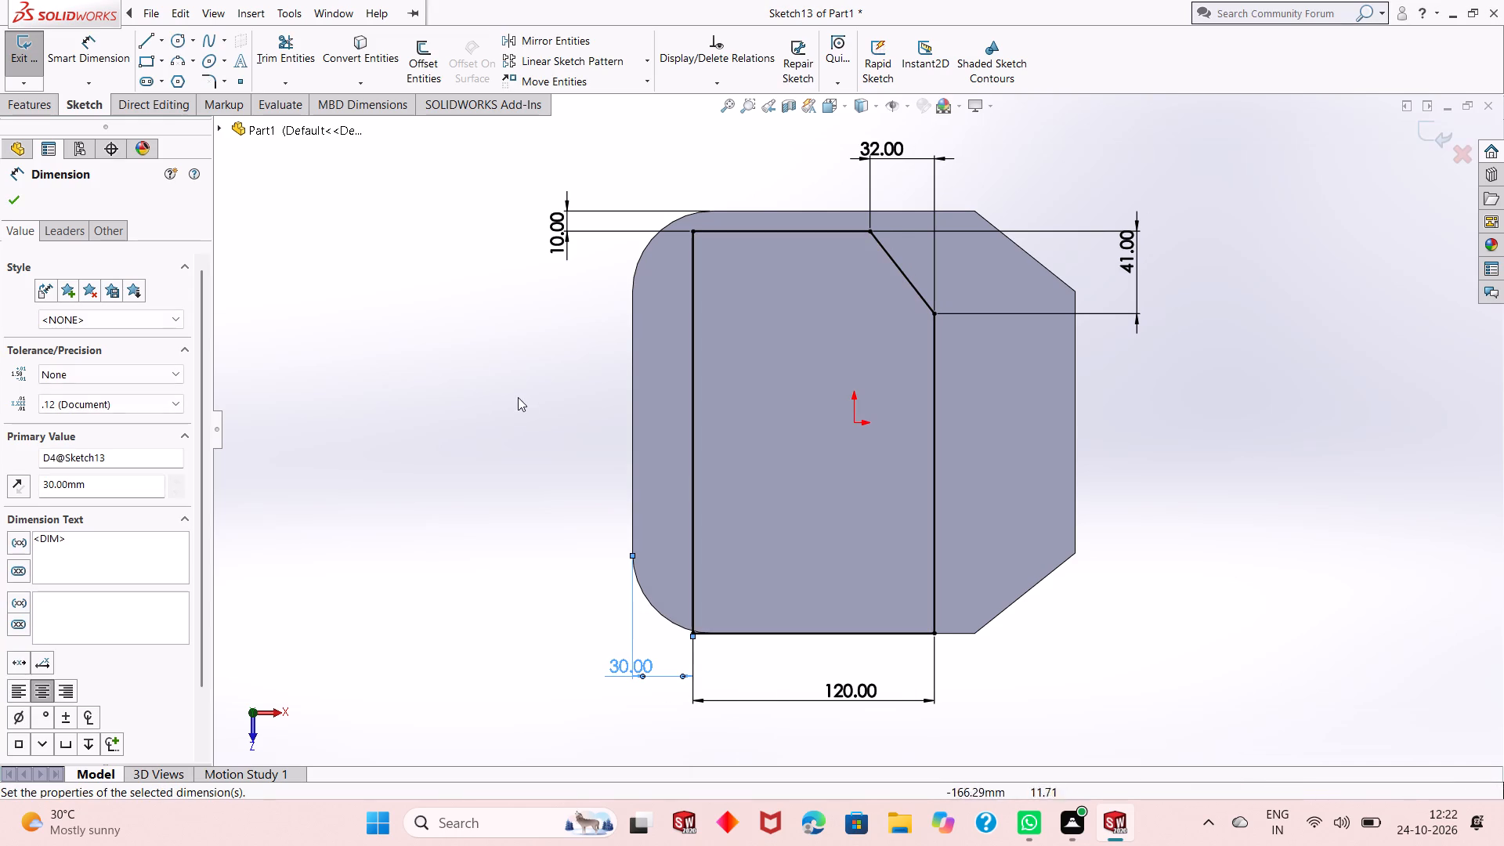
pyautogui.doubleClick(23, 187)
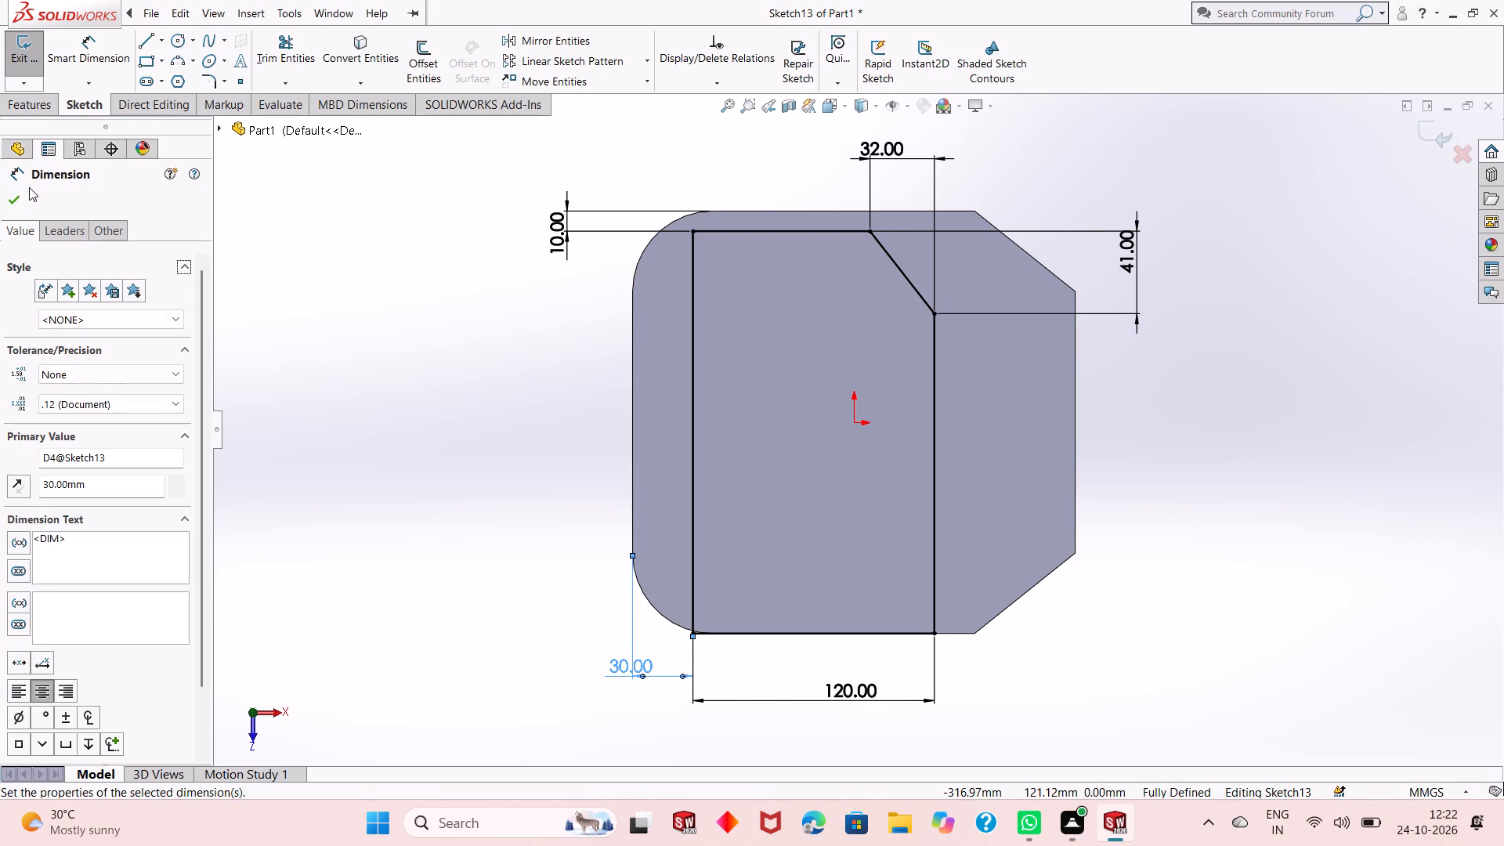
pyautogui.click(29, 190)
pyautogui.click(19, 201)
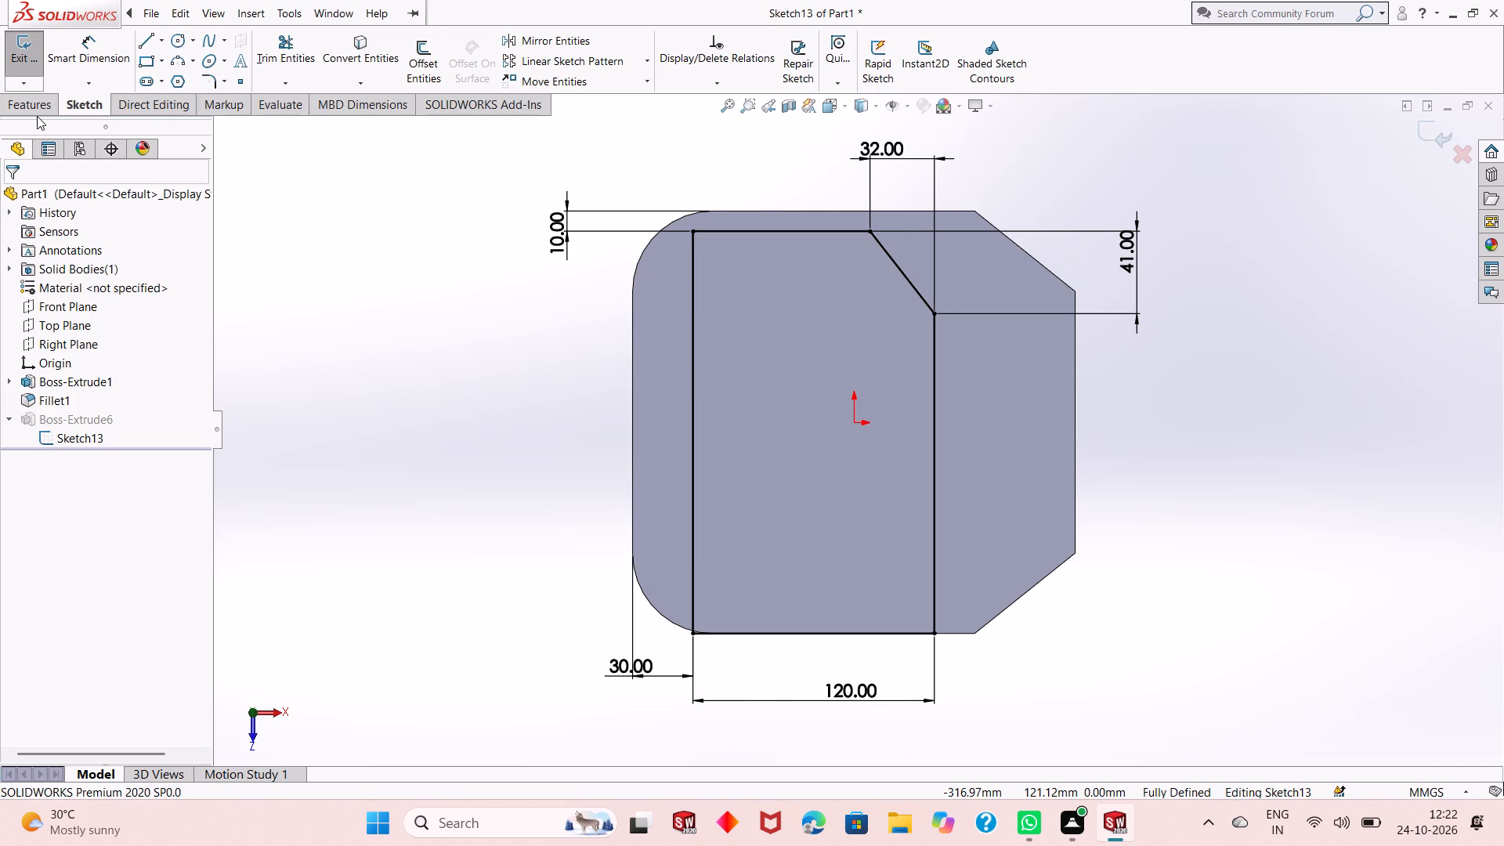
pyautogui.click(45, 107)
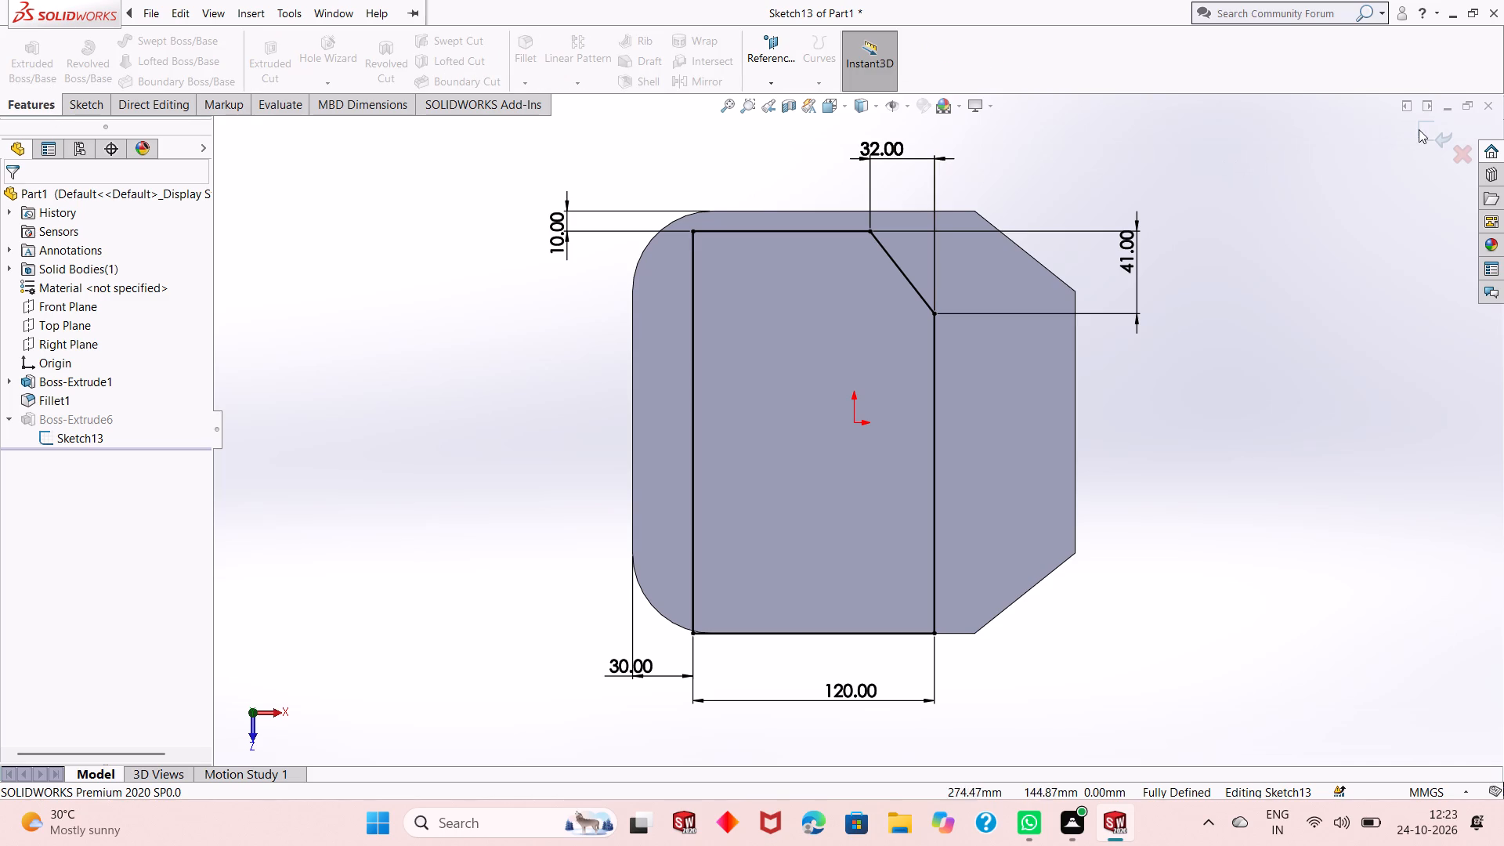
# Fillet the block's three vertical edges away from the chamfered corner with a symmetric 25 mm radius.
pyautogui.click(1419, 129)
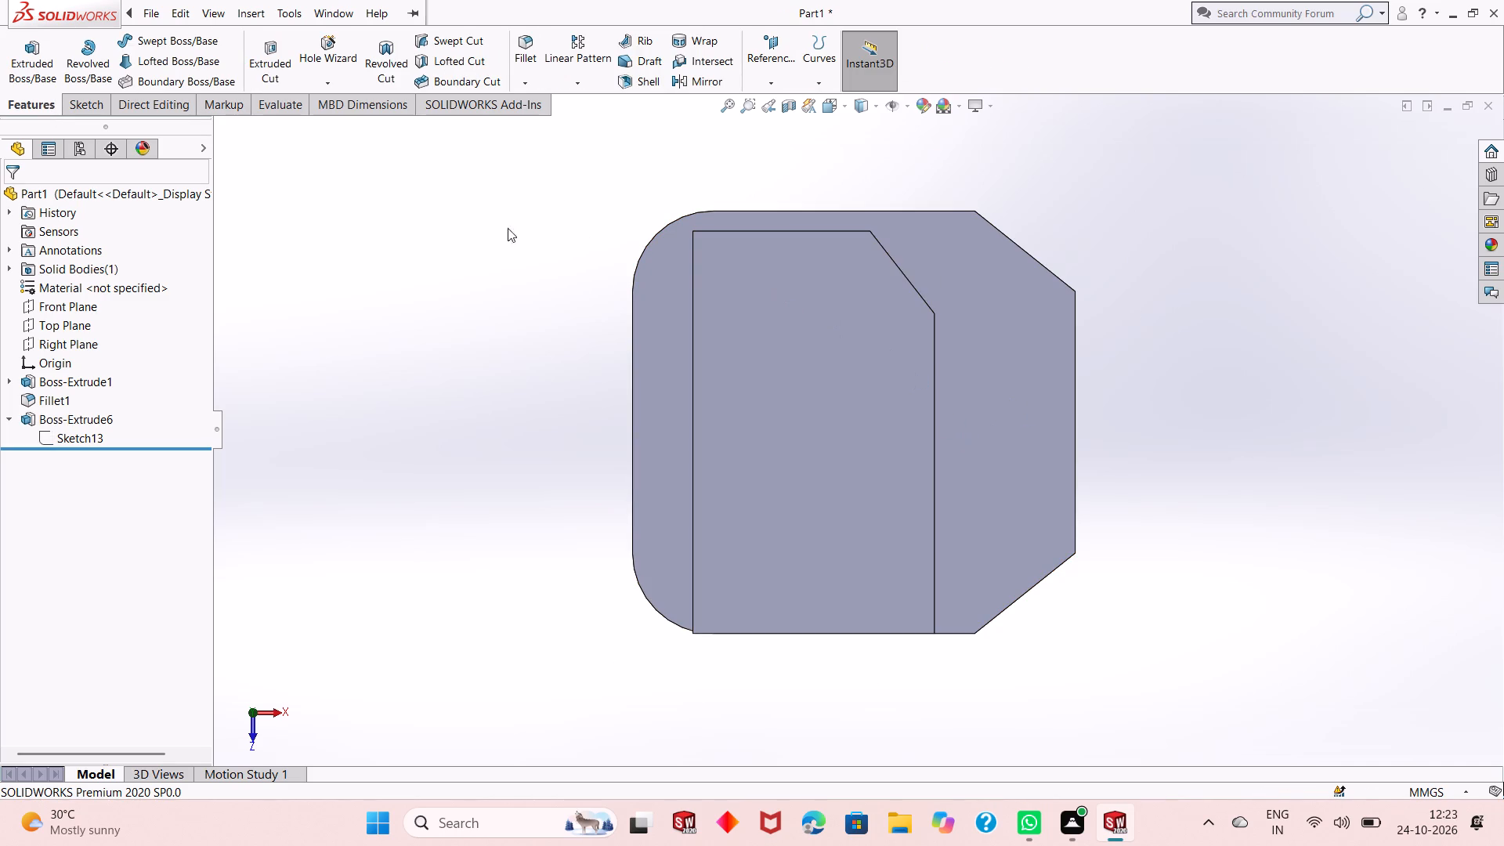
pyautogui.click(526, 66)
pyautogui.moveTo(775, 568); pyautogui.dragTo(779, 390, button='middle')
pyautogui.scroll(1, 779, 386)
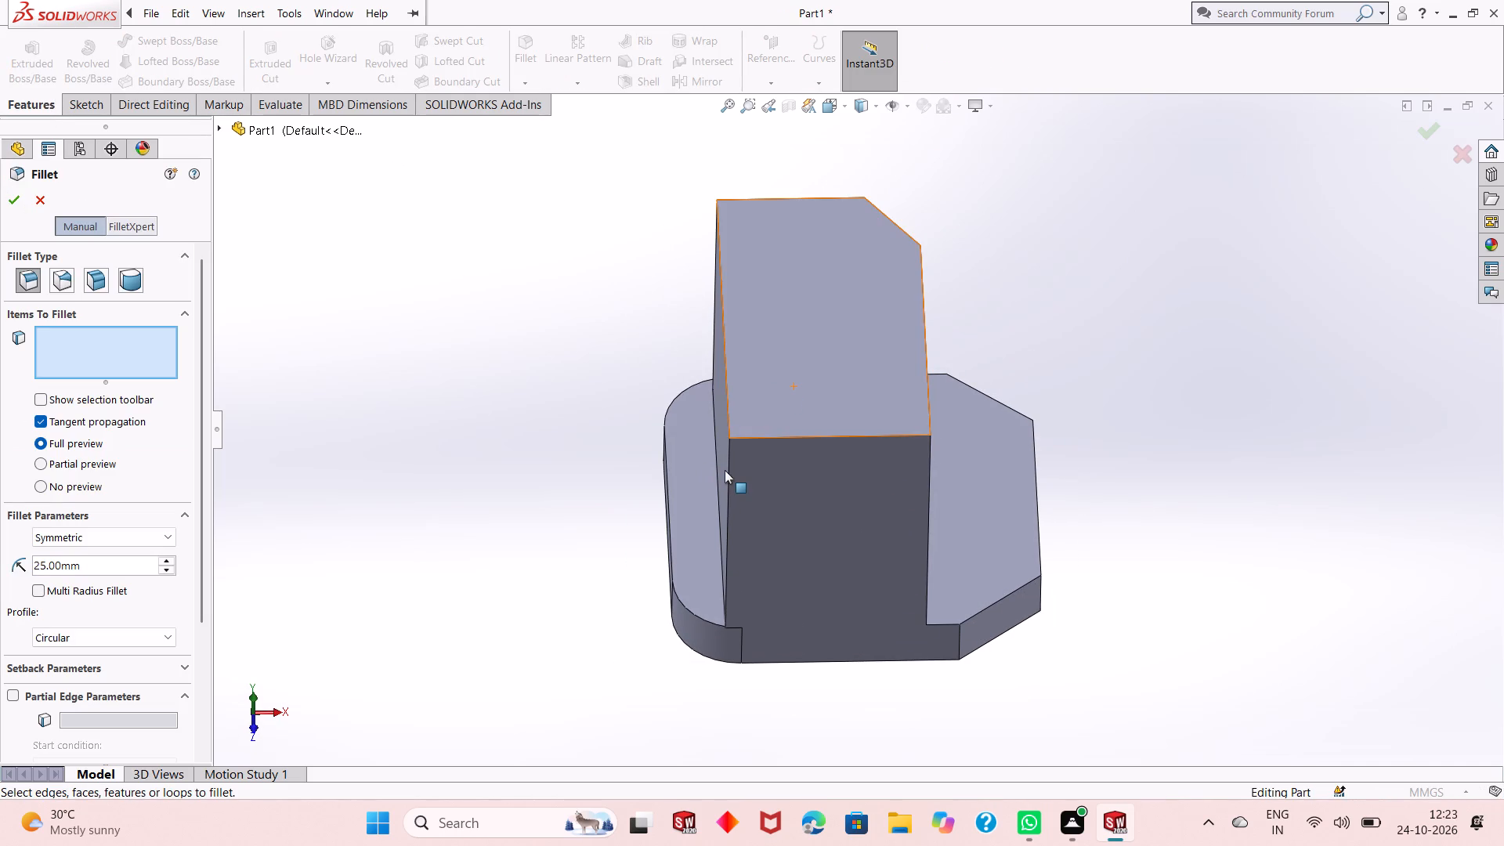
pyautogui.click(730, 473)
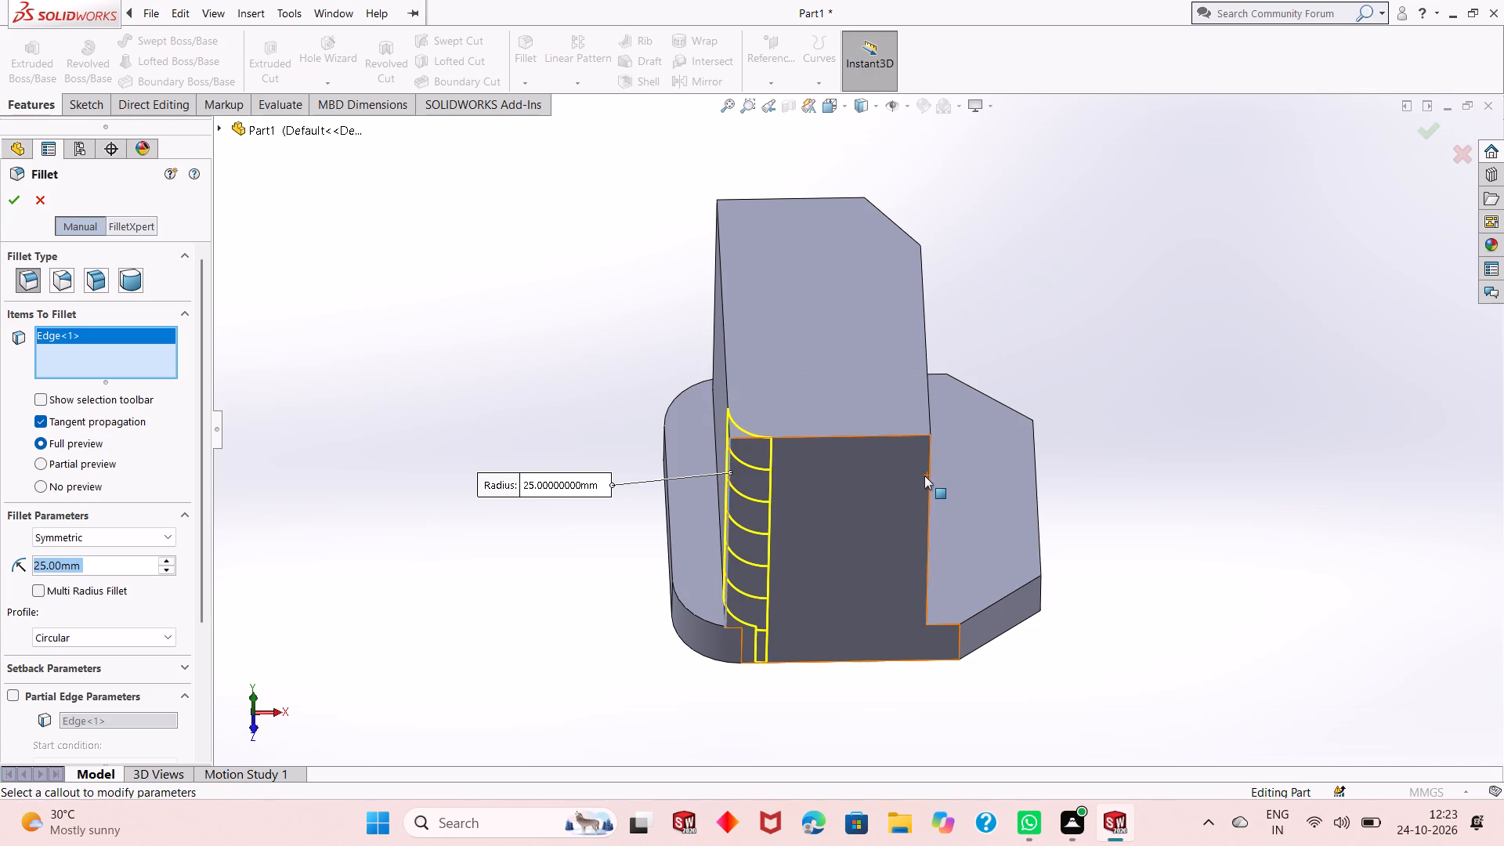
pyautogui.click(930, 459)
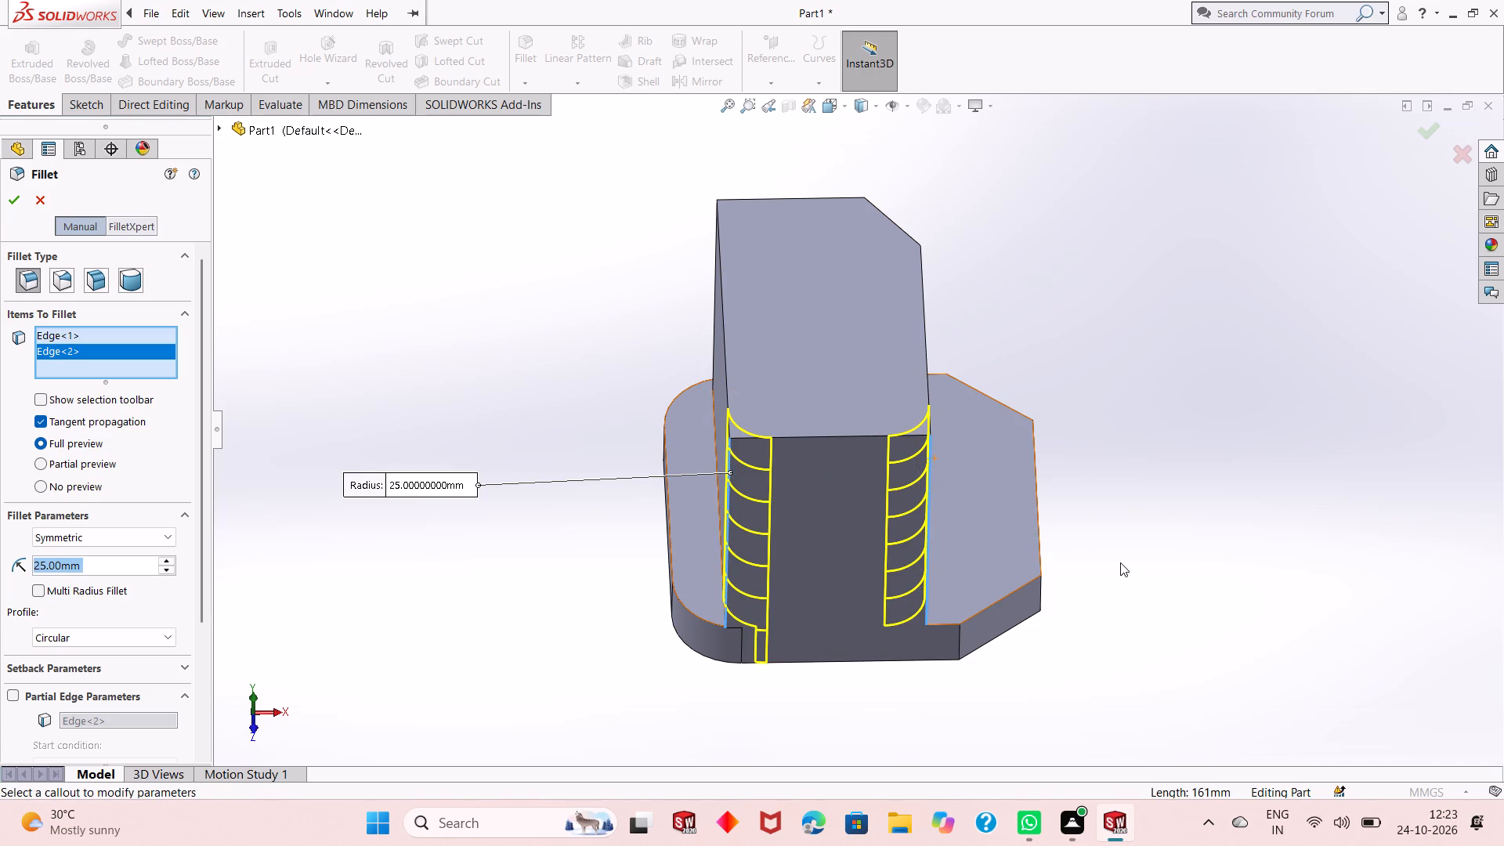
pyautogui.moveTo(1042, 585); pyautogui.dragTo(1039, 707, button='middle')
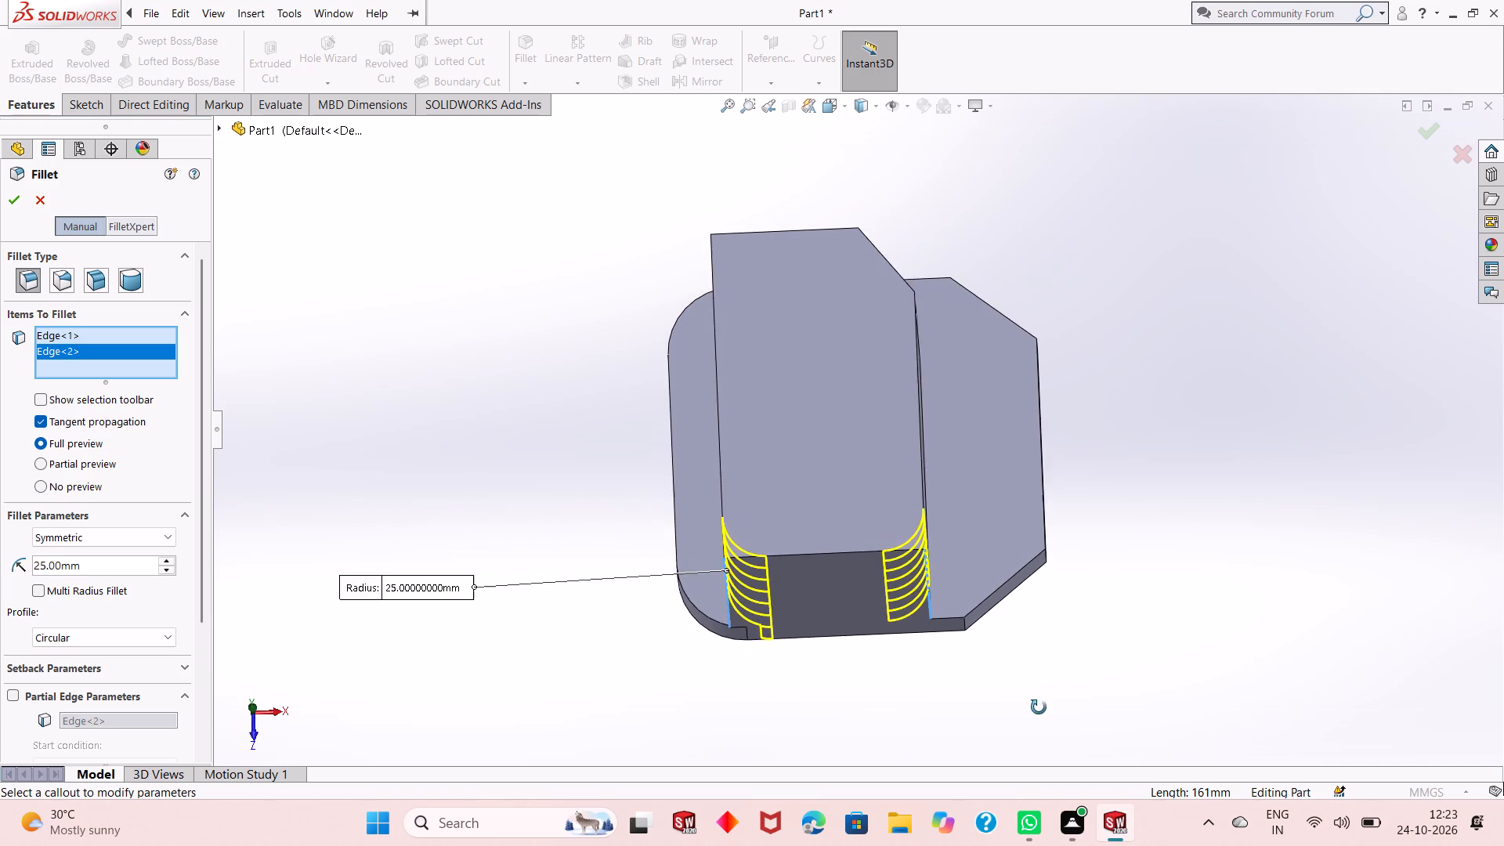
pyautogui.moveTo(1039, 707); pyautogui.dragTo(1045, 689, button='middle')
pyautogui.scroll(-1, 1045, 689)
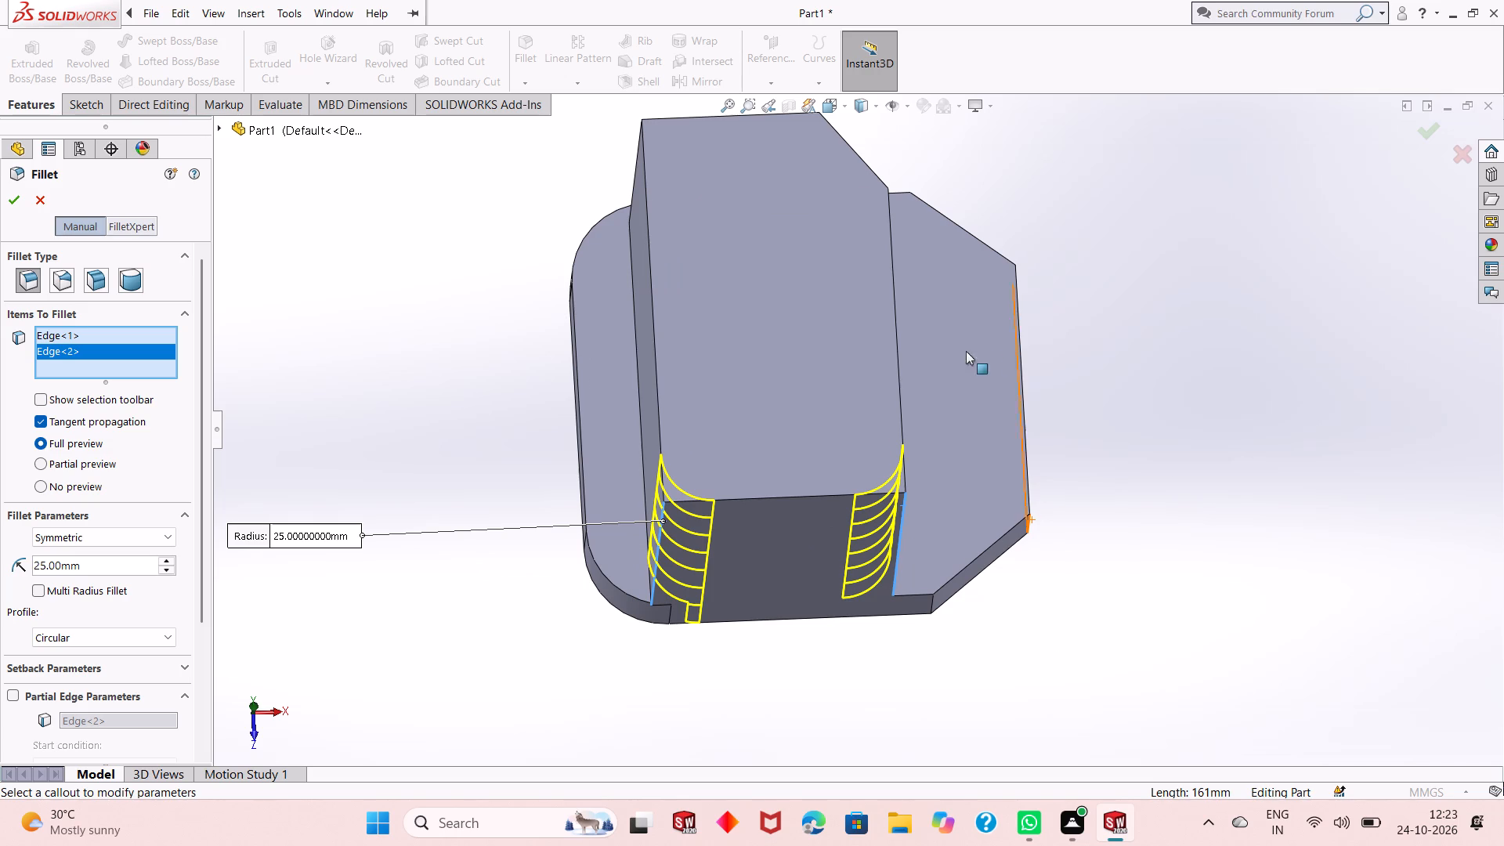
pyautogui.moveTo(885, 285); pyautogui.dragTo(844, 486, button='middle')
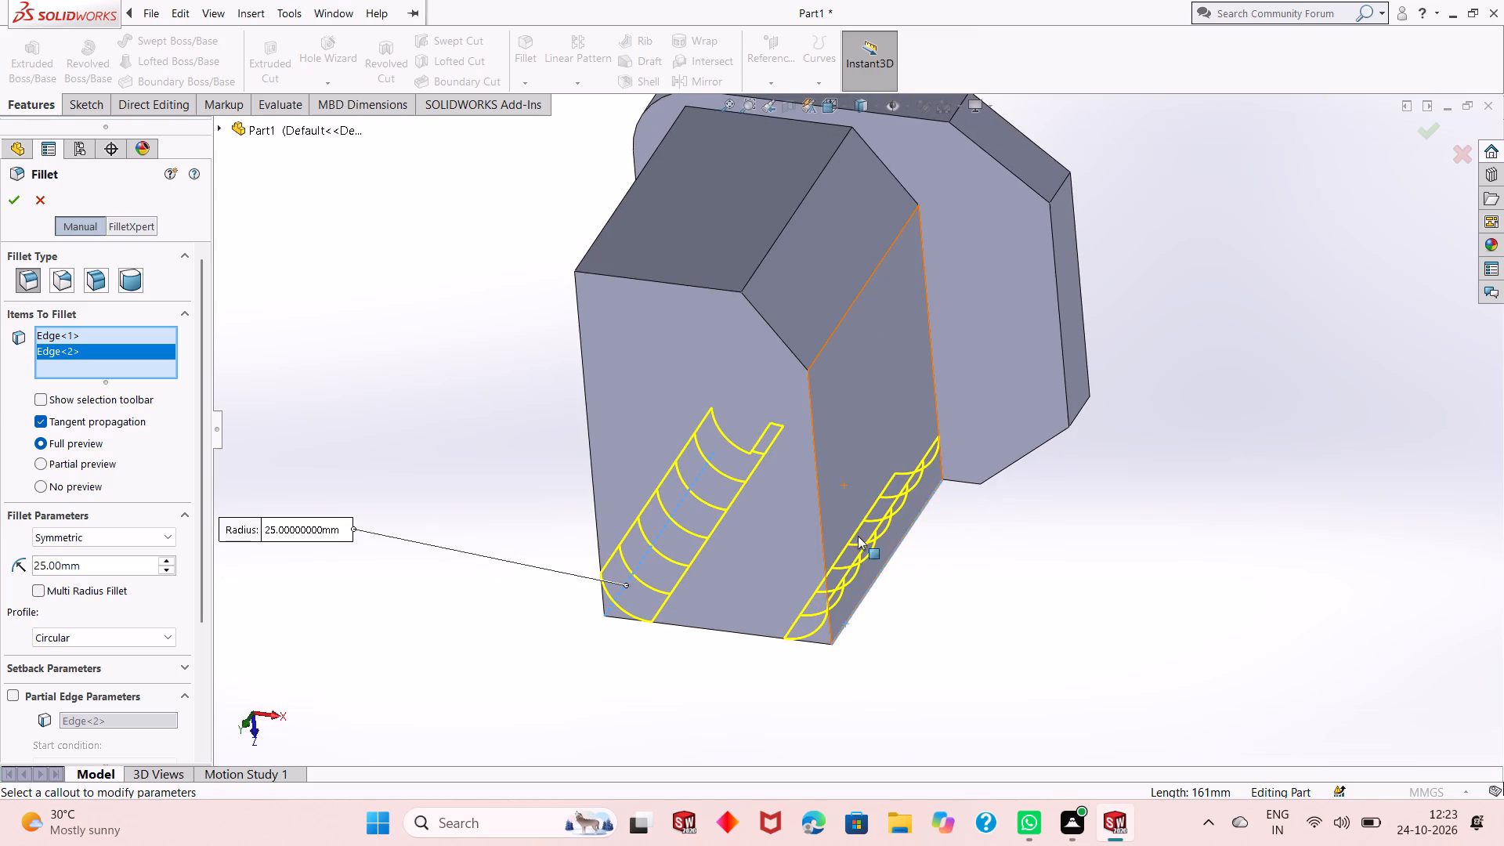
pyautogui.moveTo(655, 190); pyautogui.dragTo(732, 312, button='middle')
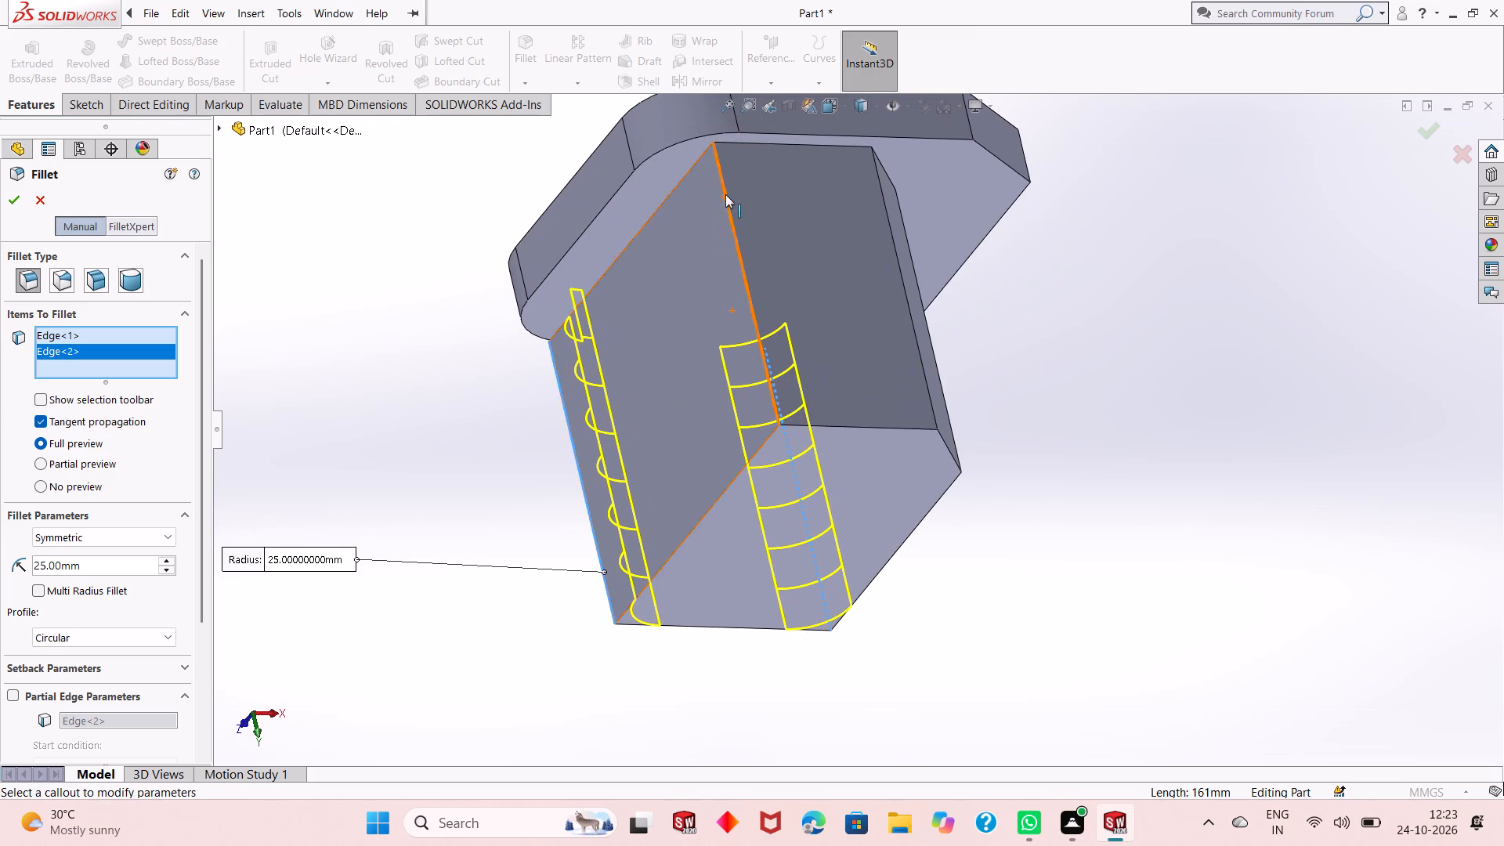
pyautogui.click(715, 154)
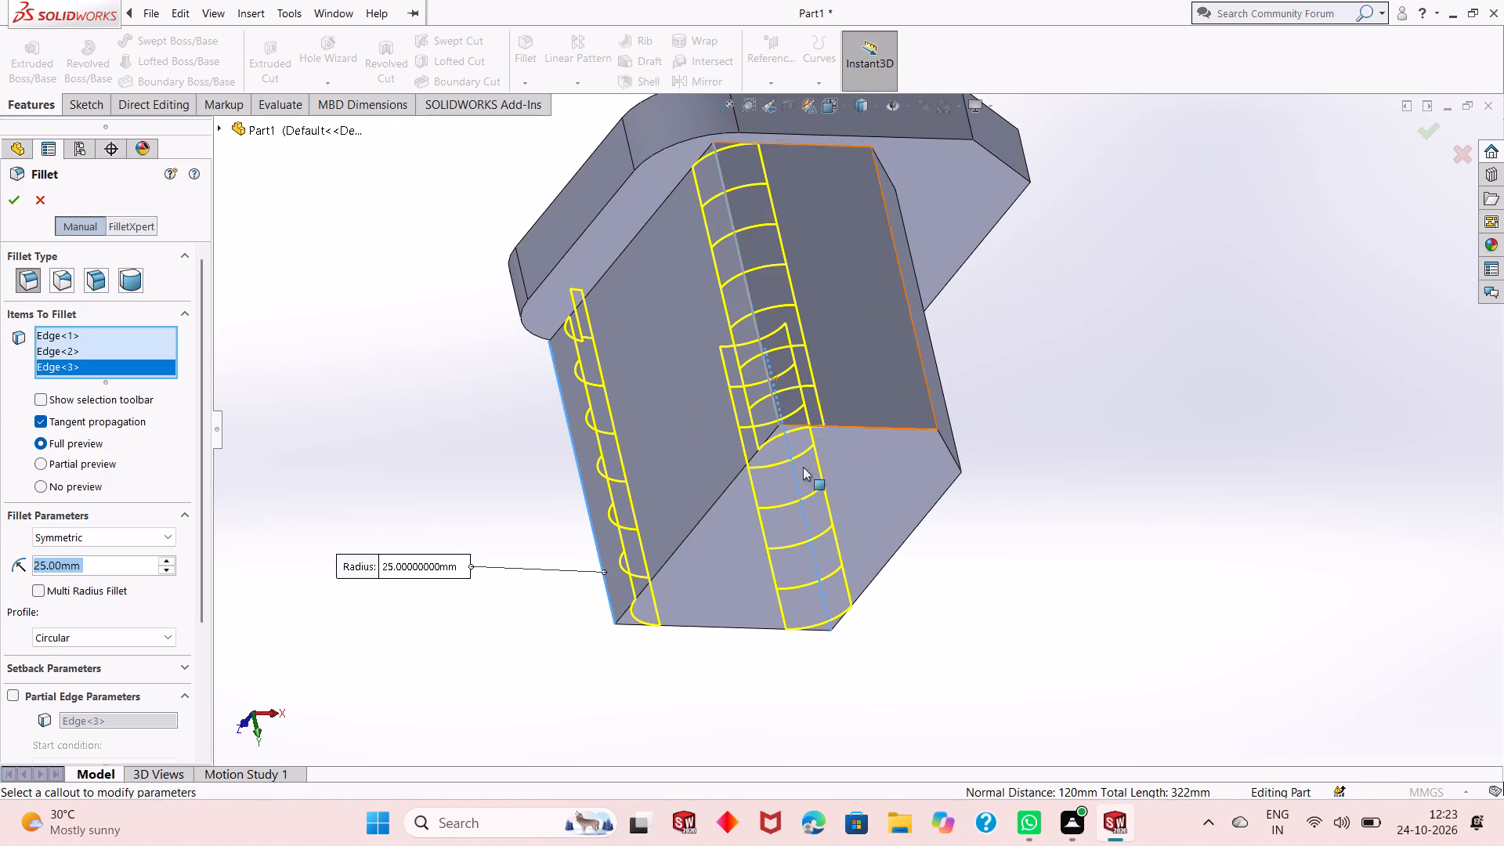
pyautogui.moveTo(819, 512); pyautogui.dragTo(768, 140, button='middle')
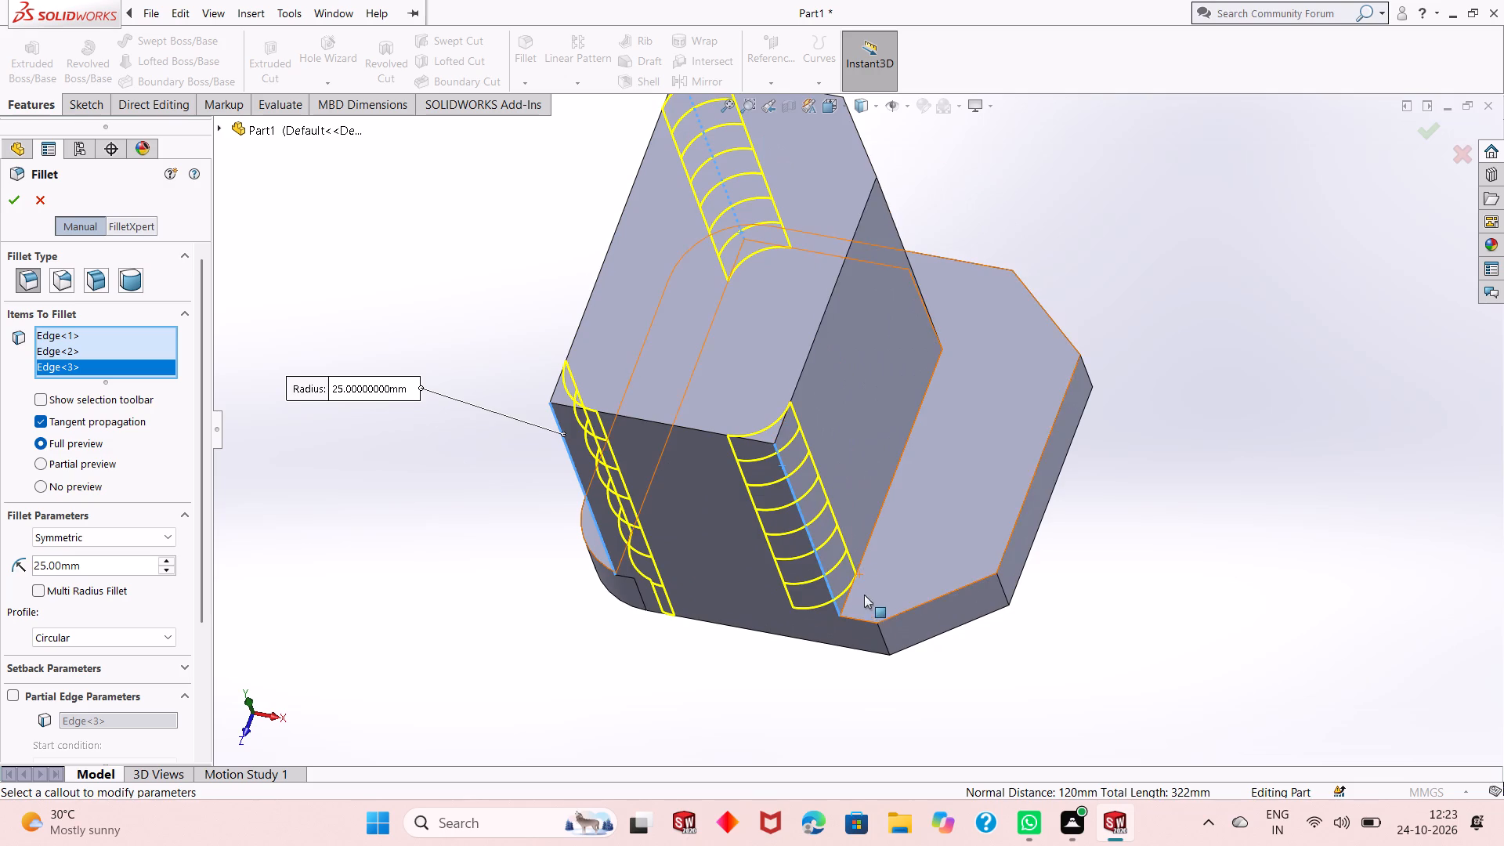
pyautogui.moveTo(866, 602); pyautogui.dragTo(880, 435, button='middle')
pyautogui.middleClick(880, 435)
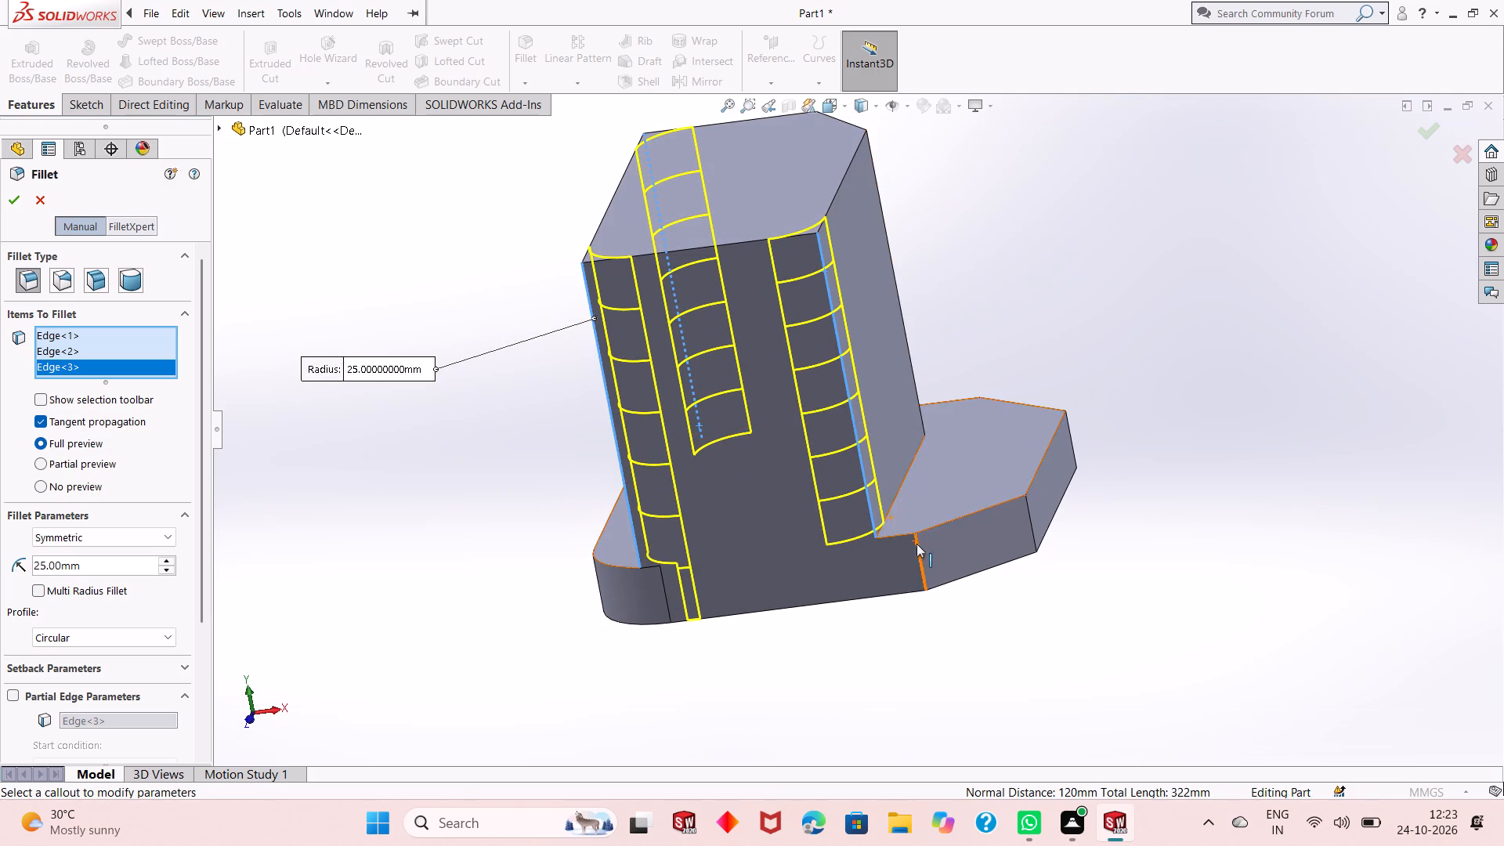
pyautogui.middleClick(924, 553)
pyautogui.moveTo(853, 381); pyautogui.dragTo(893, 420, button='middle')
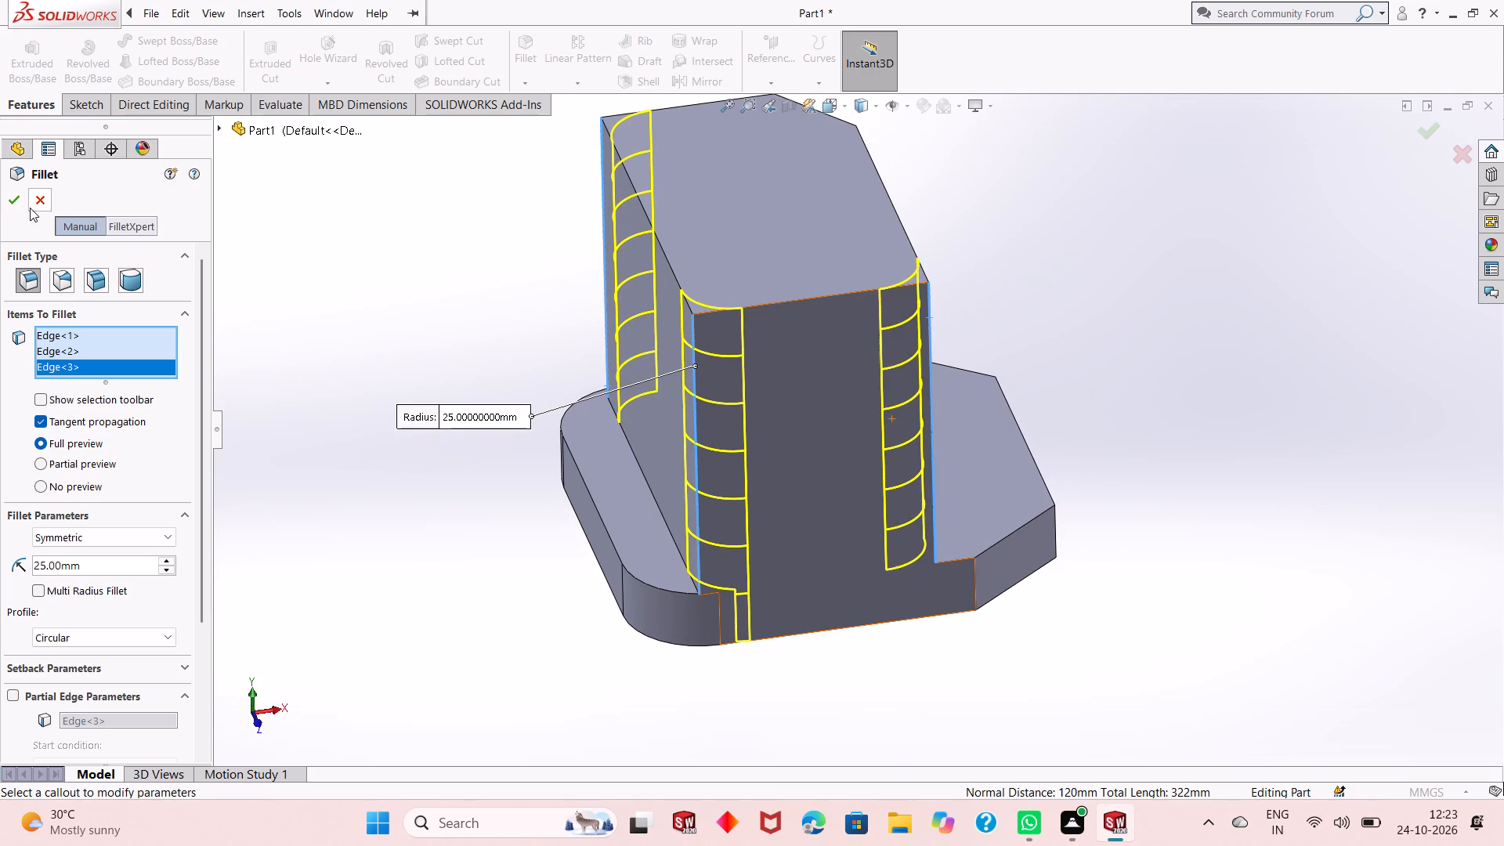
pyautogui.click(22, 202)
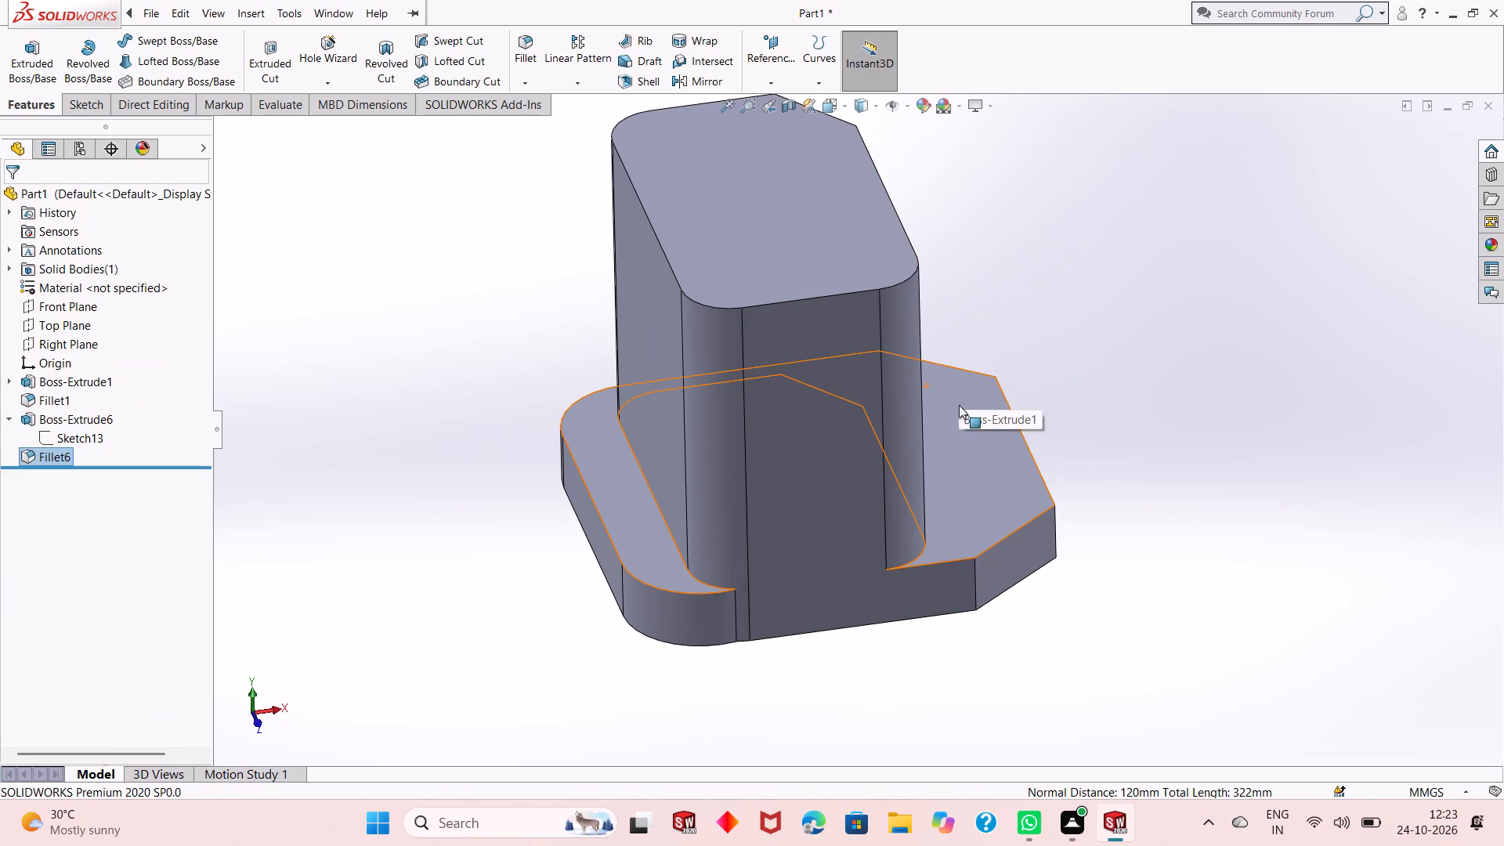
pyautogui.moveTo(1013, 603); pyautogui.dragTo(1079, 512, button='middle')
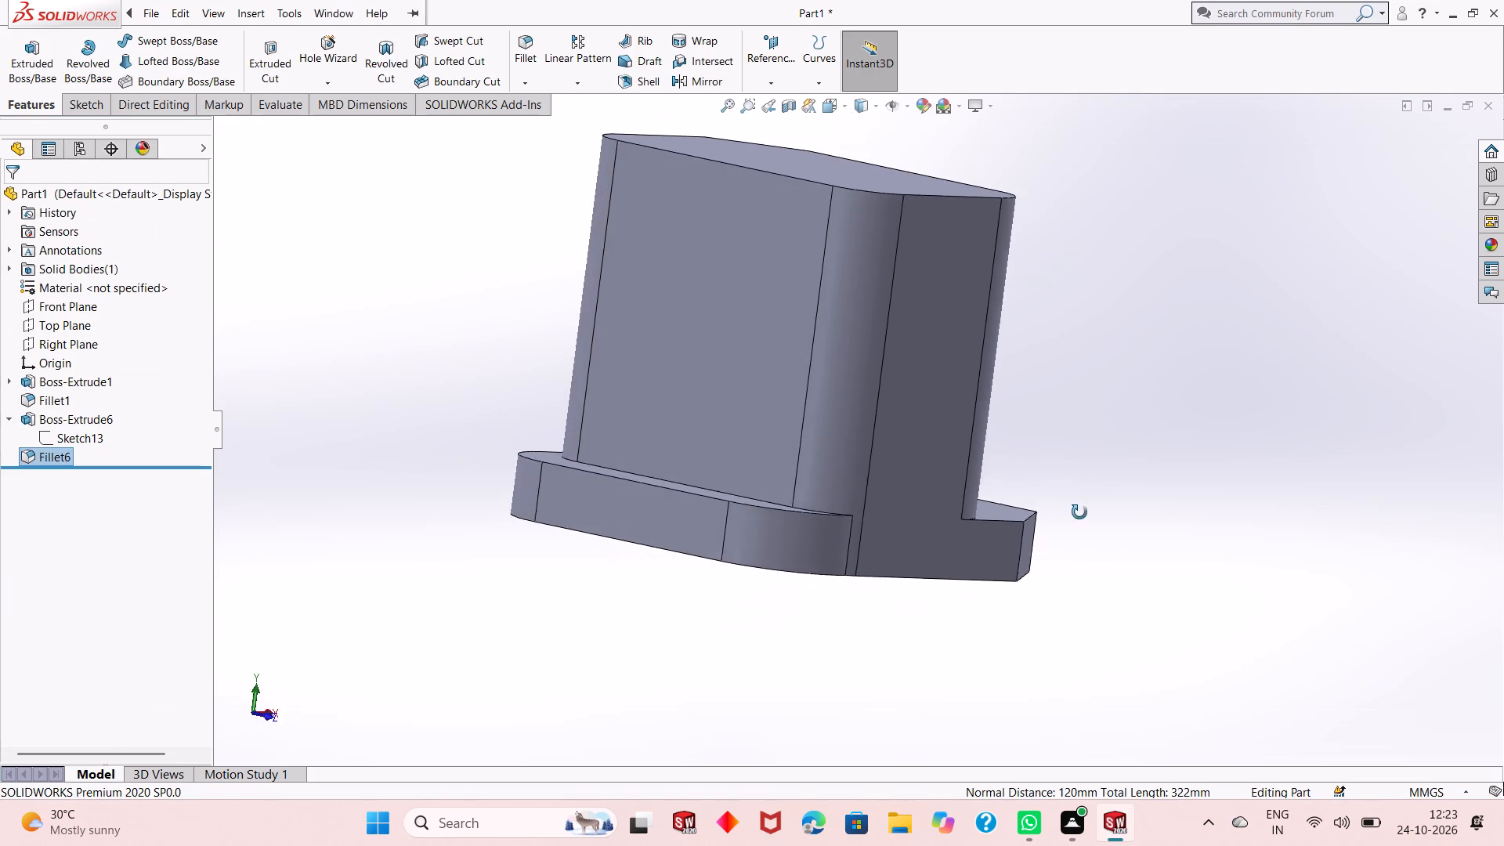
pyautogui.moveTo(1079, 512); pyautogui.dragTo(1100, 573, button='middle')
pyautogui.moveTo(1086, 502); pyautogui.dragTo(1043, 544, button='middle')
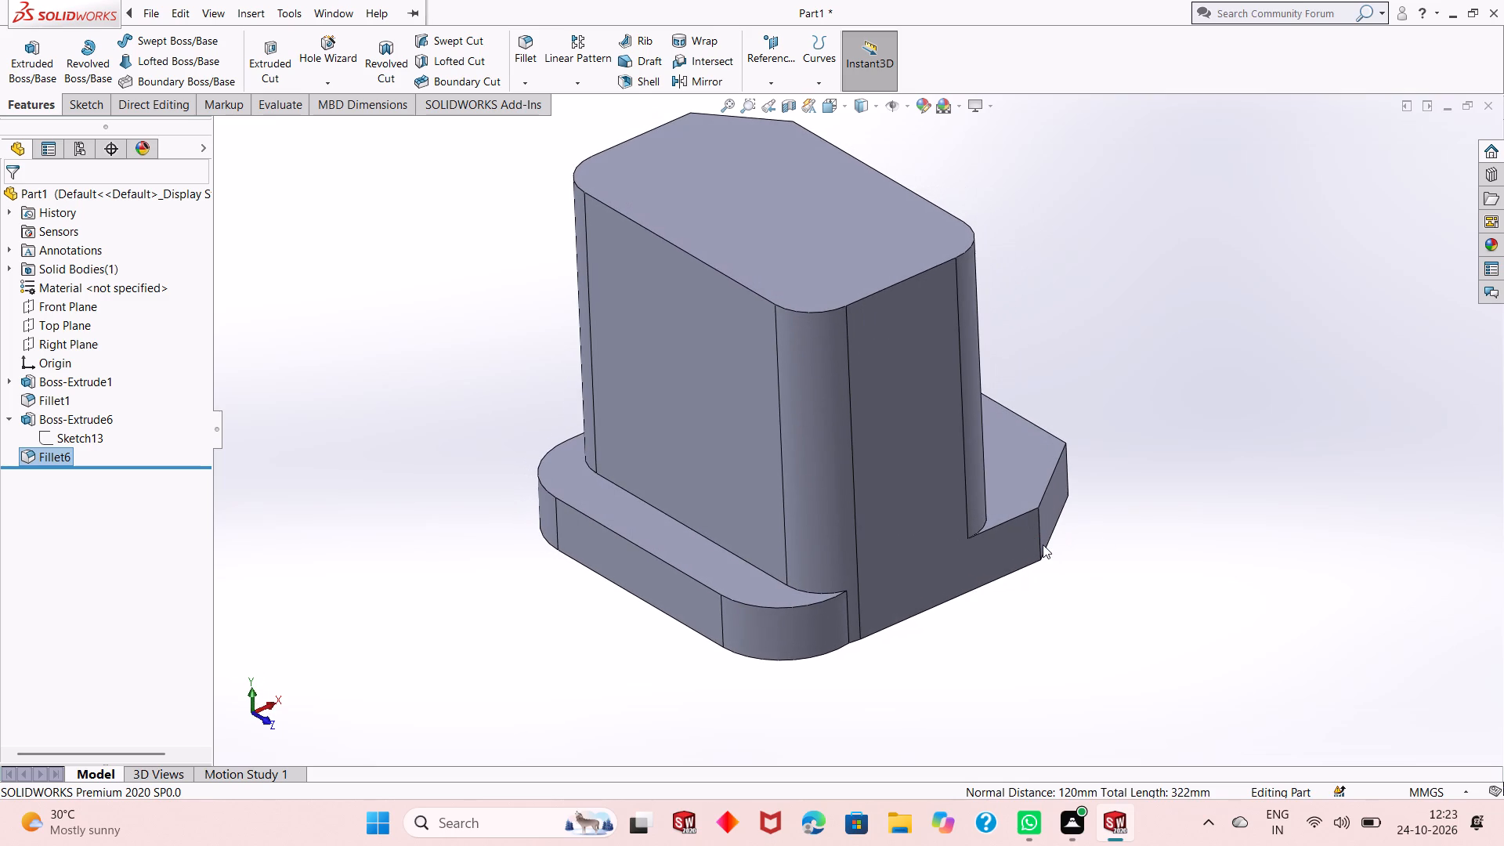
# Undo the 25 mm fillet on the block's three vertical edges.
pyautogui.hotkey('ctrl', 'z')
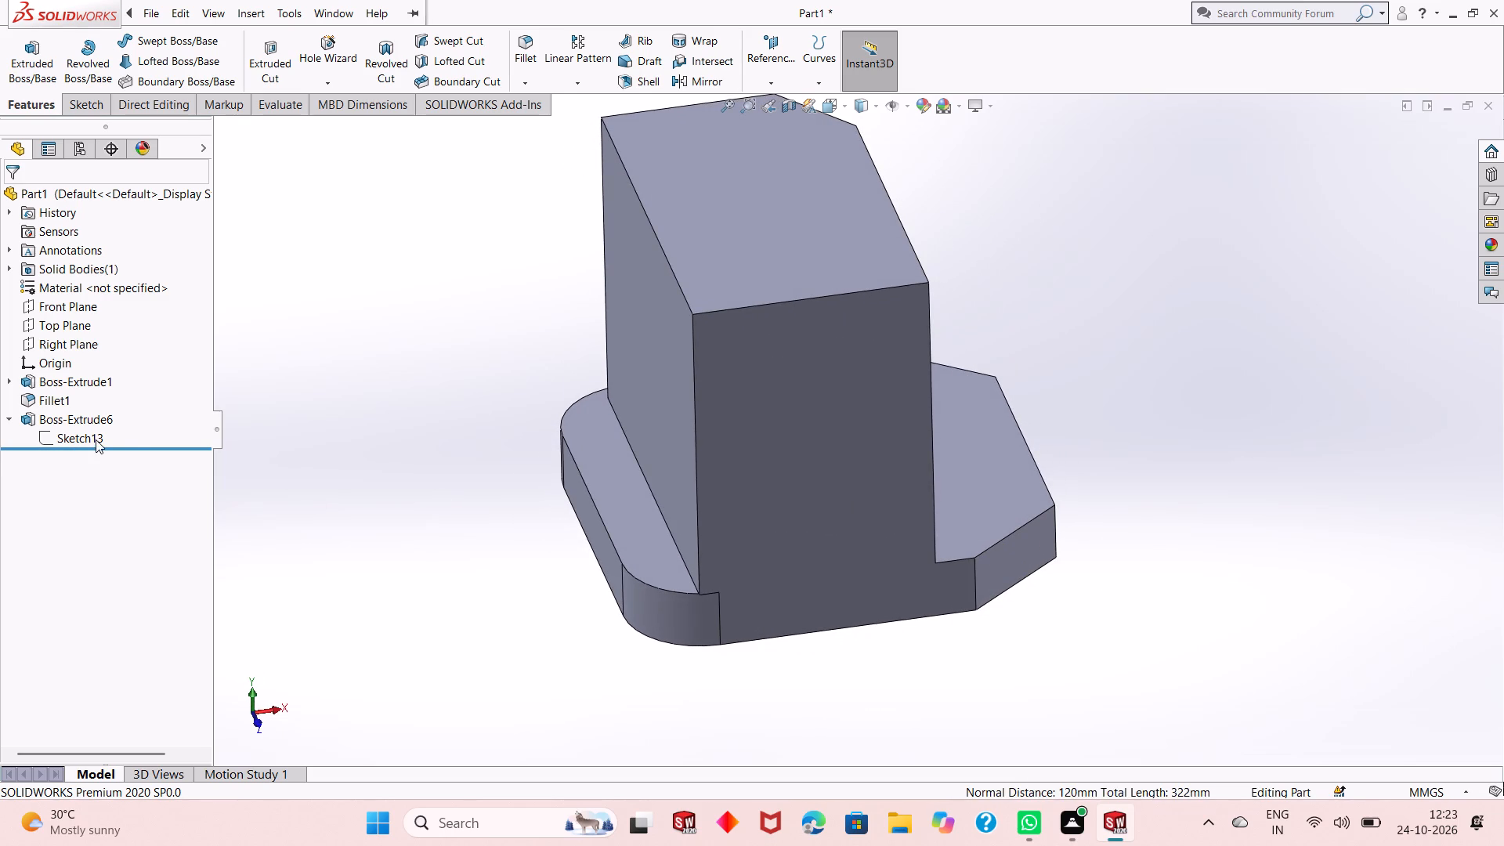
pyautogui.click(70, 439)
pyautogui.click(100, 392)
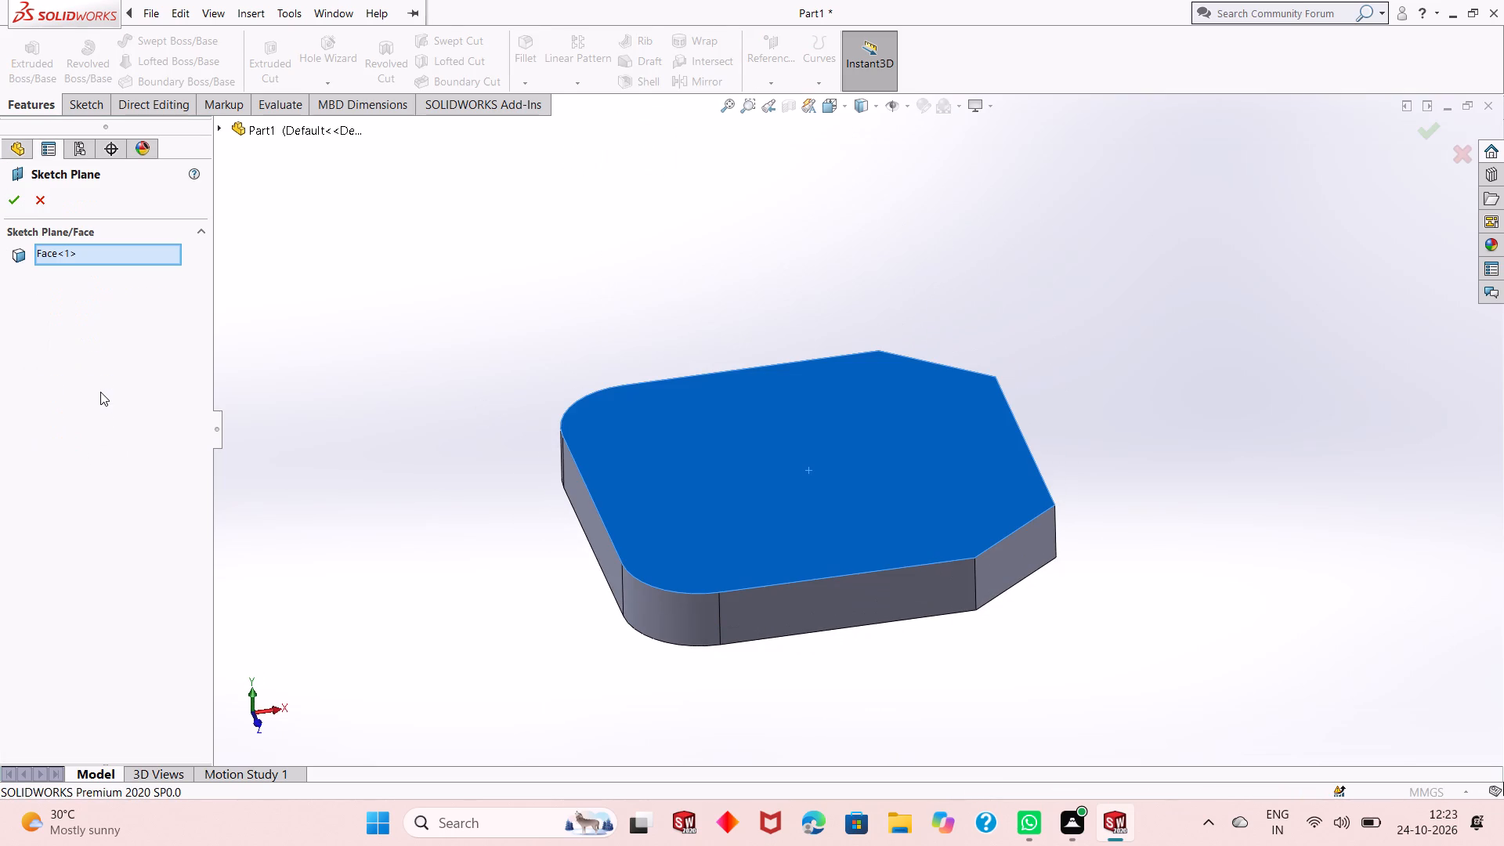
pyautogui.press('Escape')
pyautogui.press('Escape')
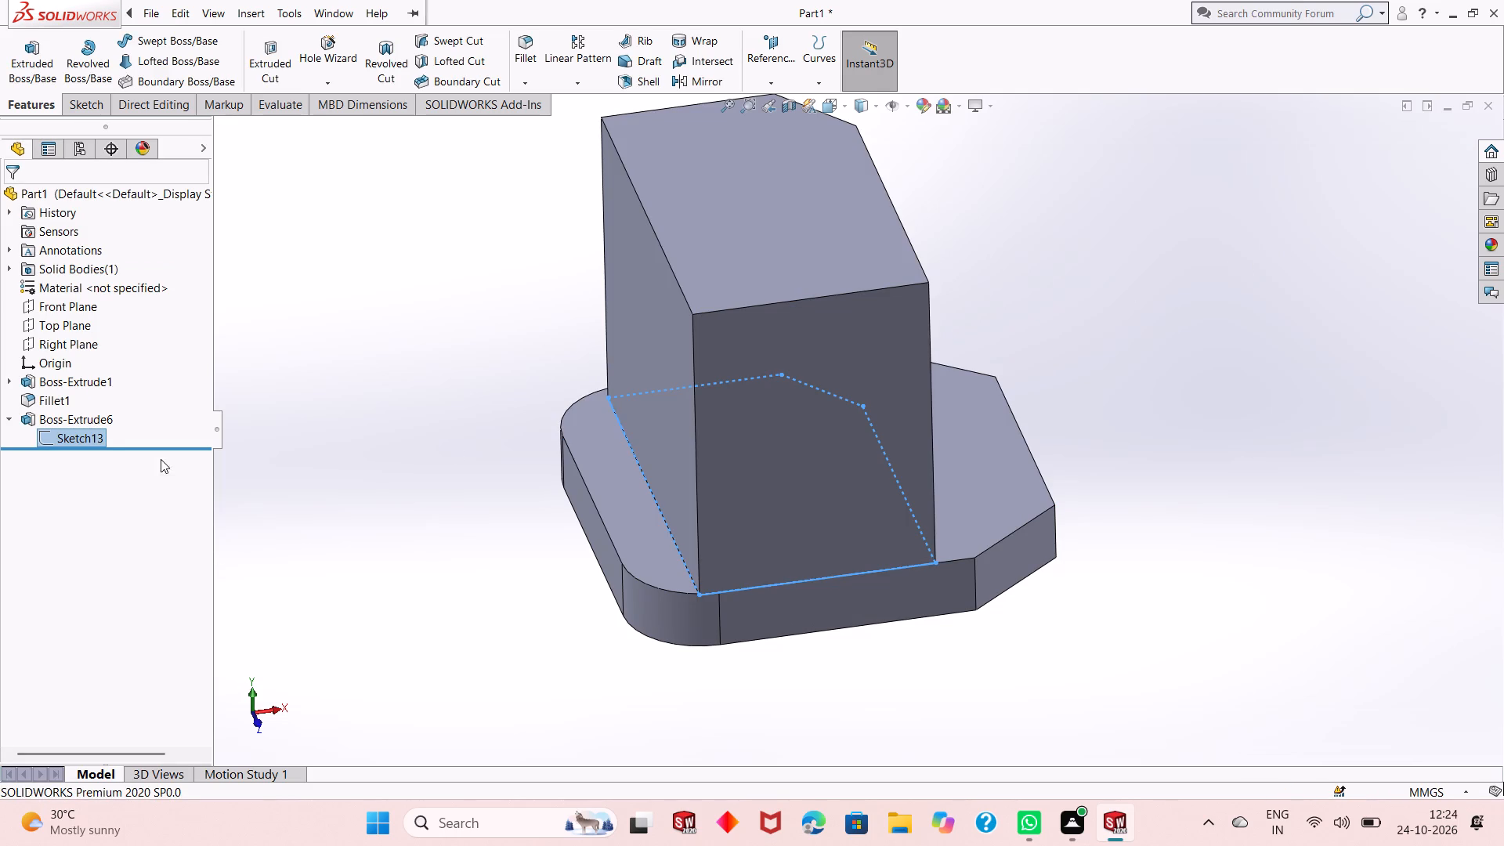
# Edit the block's profile sketch and set its left line's distance from the base plate's left edge to 40 mm.
pyautogui.click(73, 430)
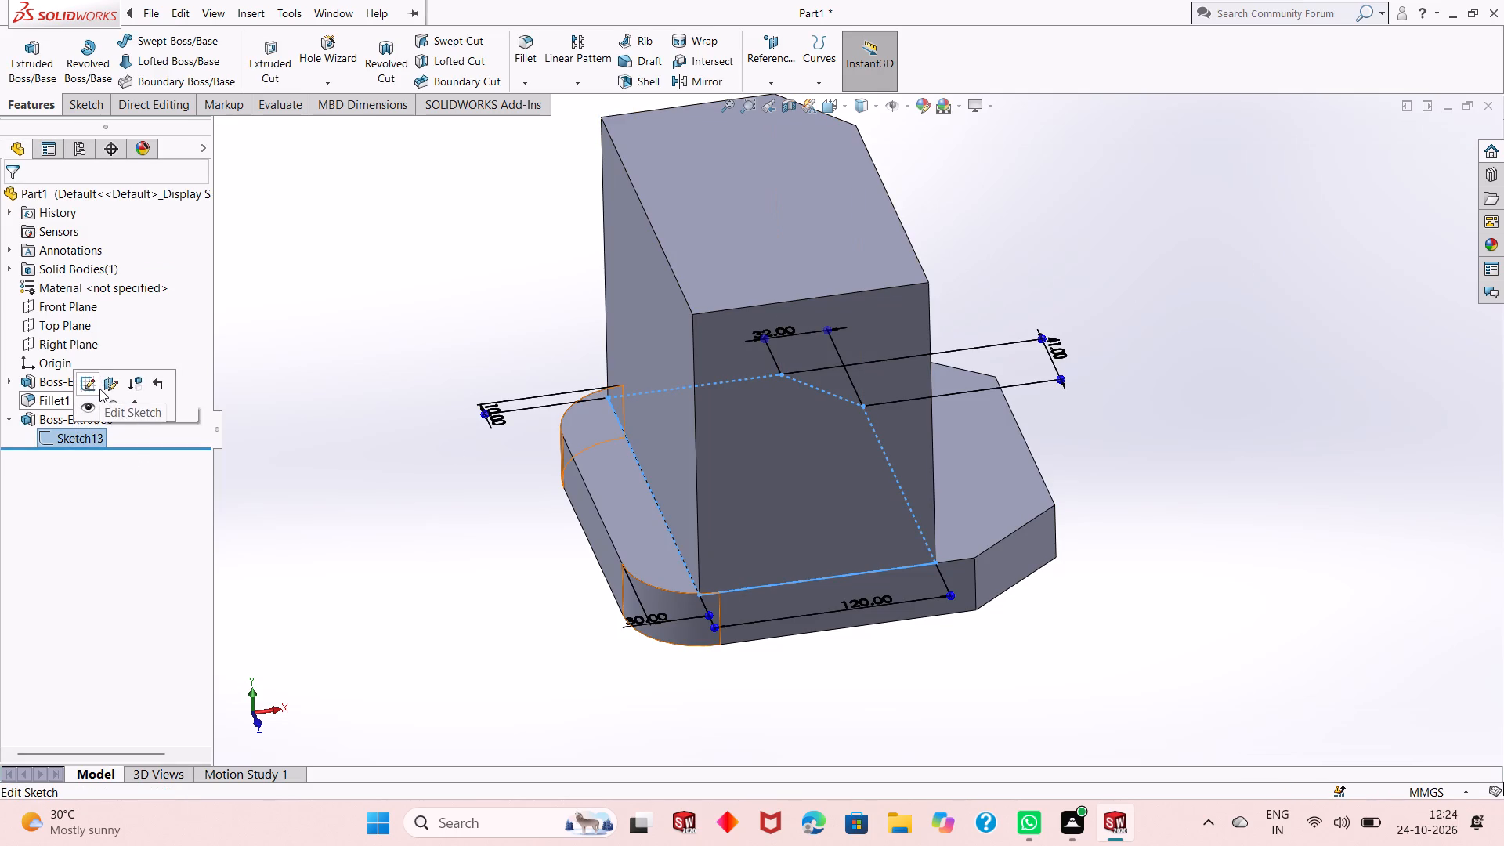
pyautogui.click(96, 384)
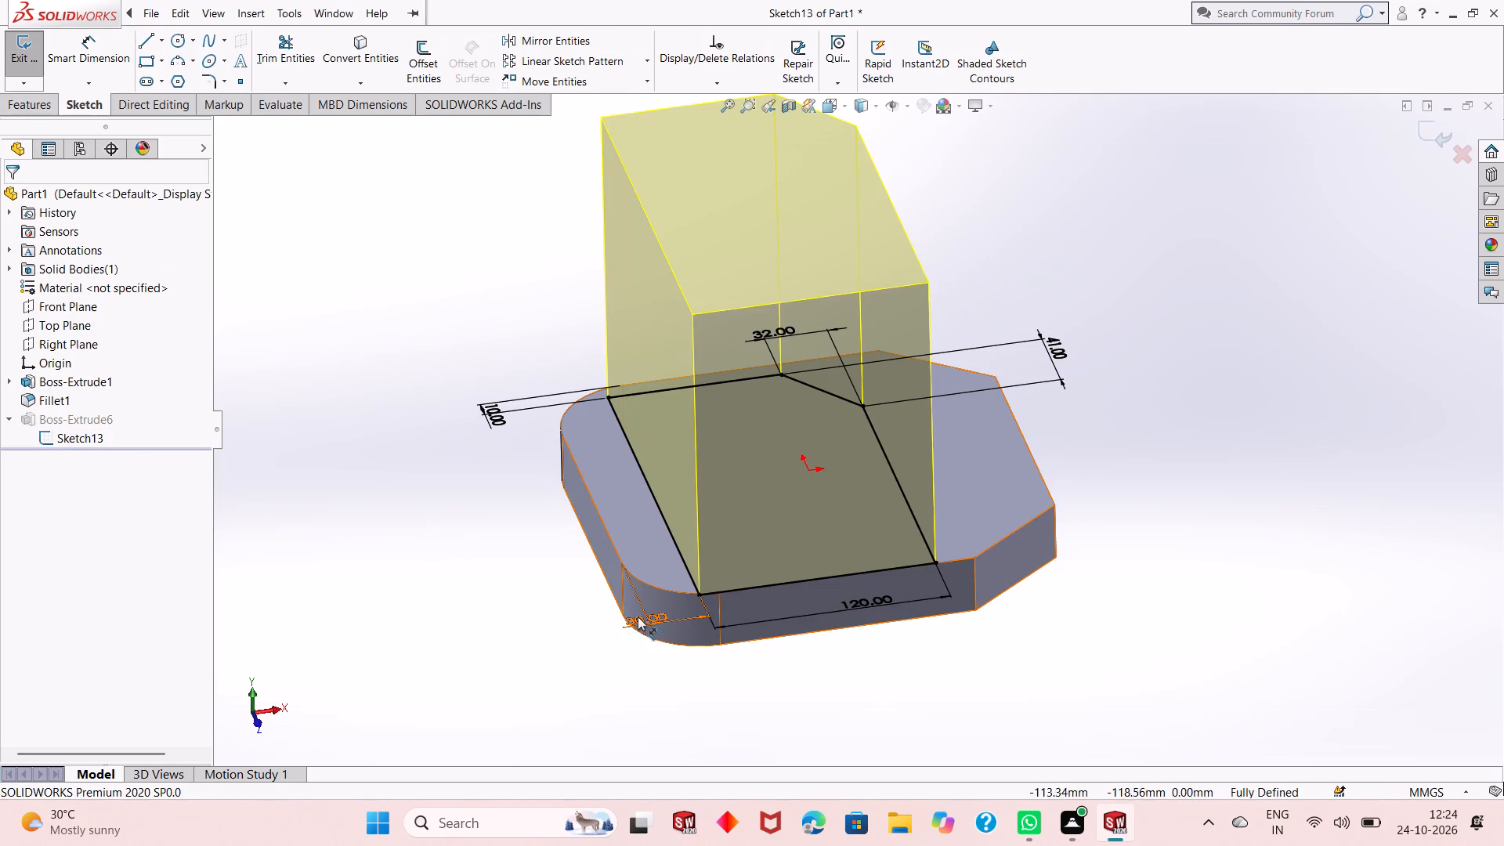
pyautogui.doubleClick(635, 617)
pyautogui.press('4')
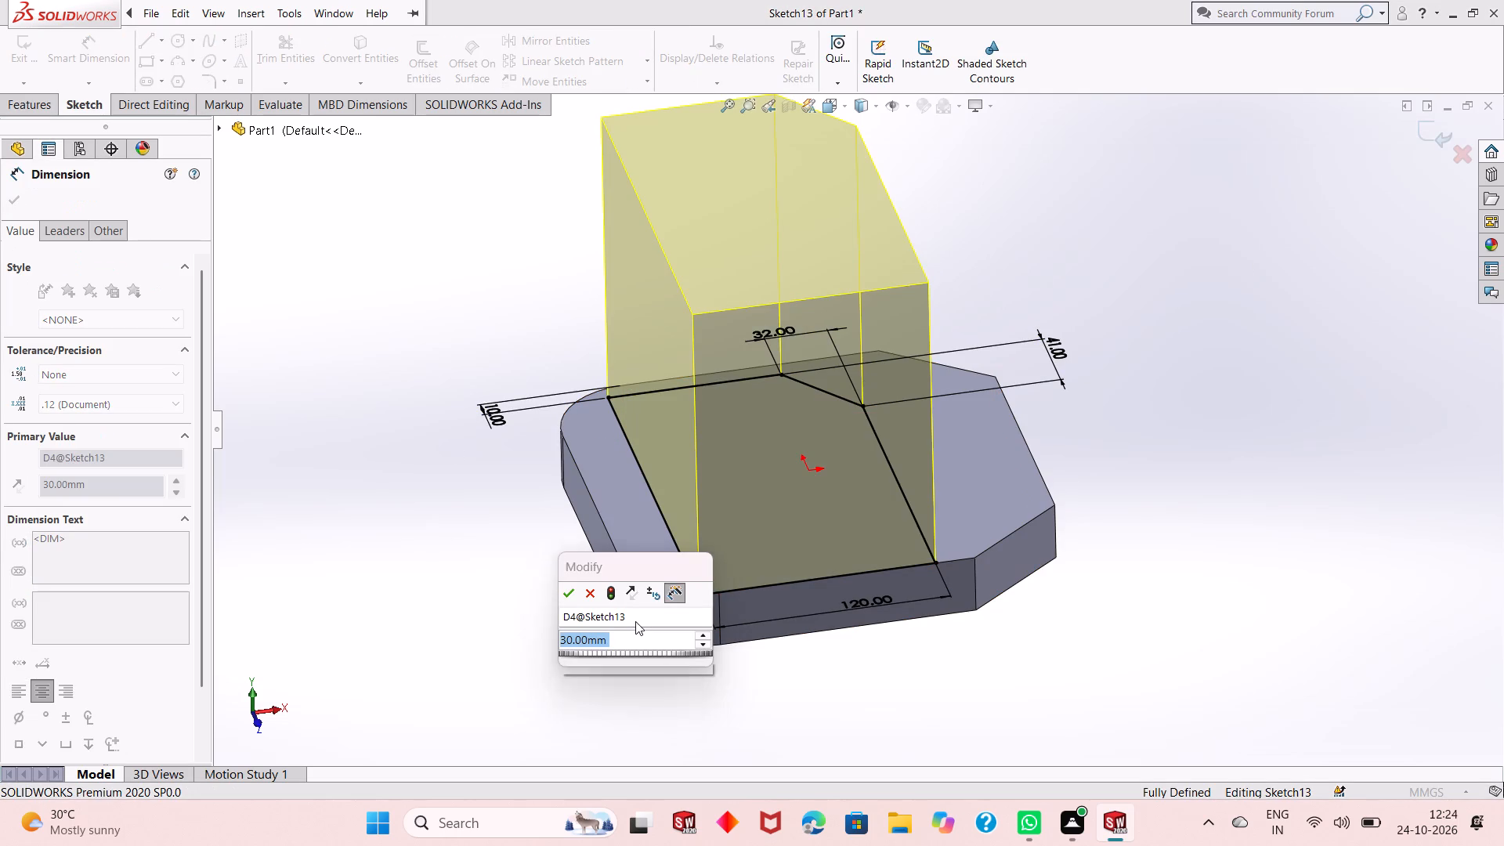
pyautogui.press('0')
pyautogui.press('Return')
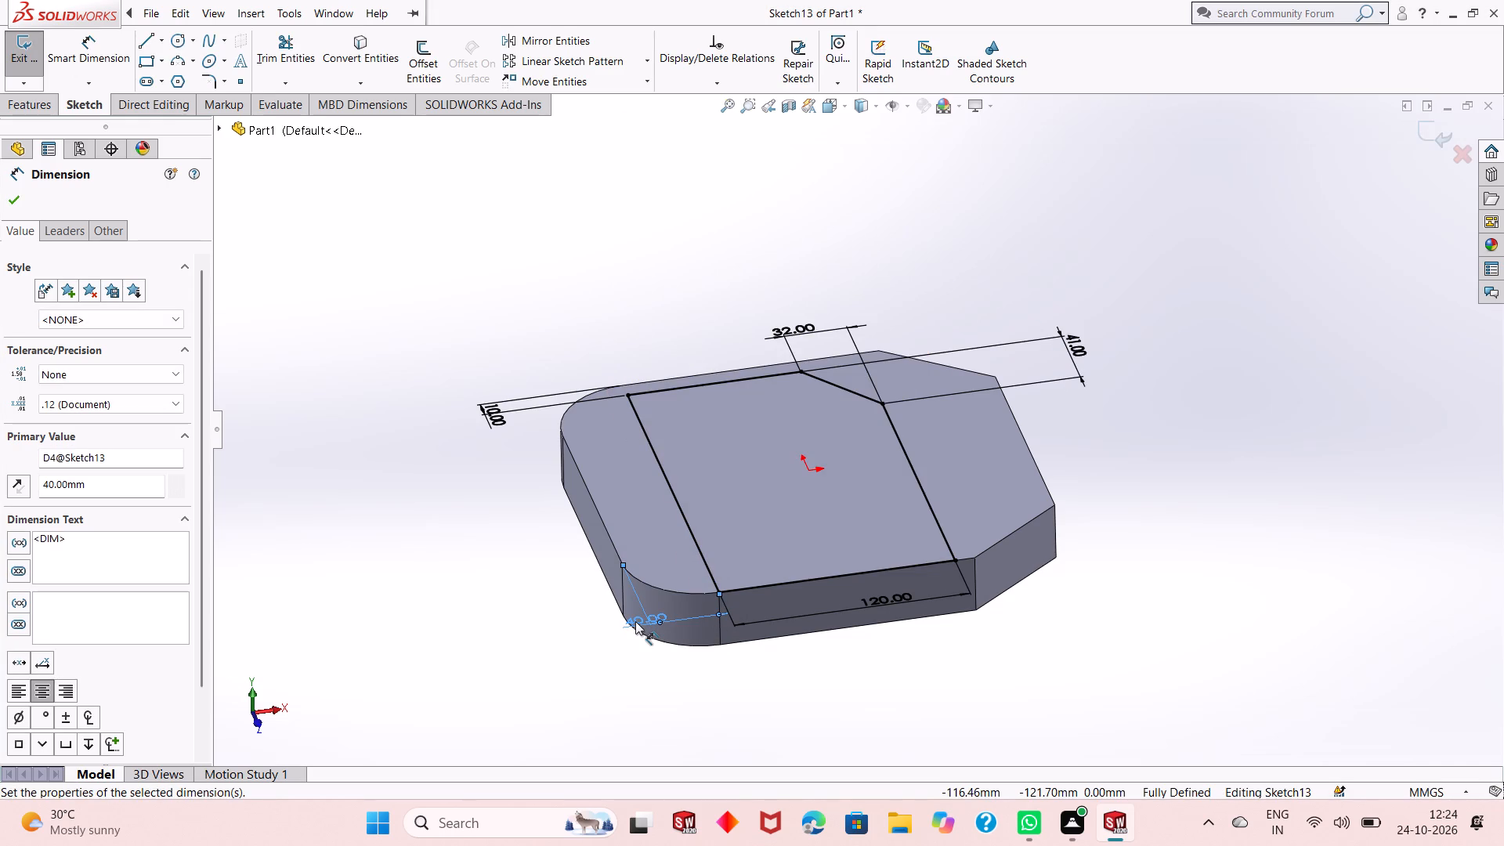
pyautogui.click(1421, 131)
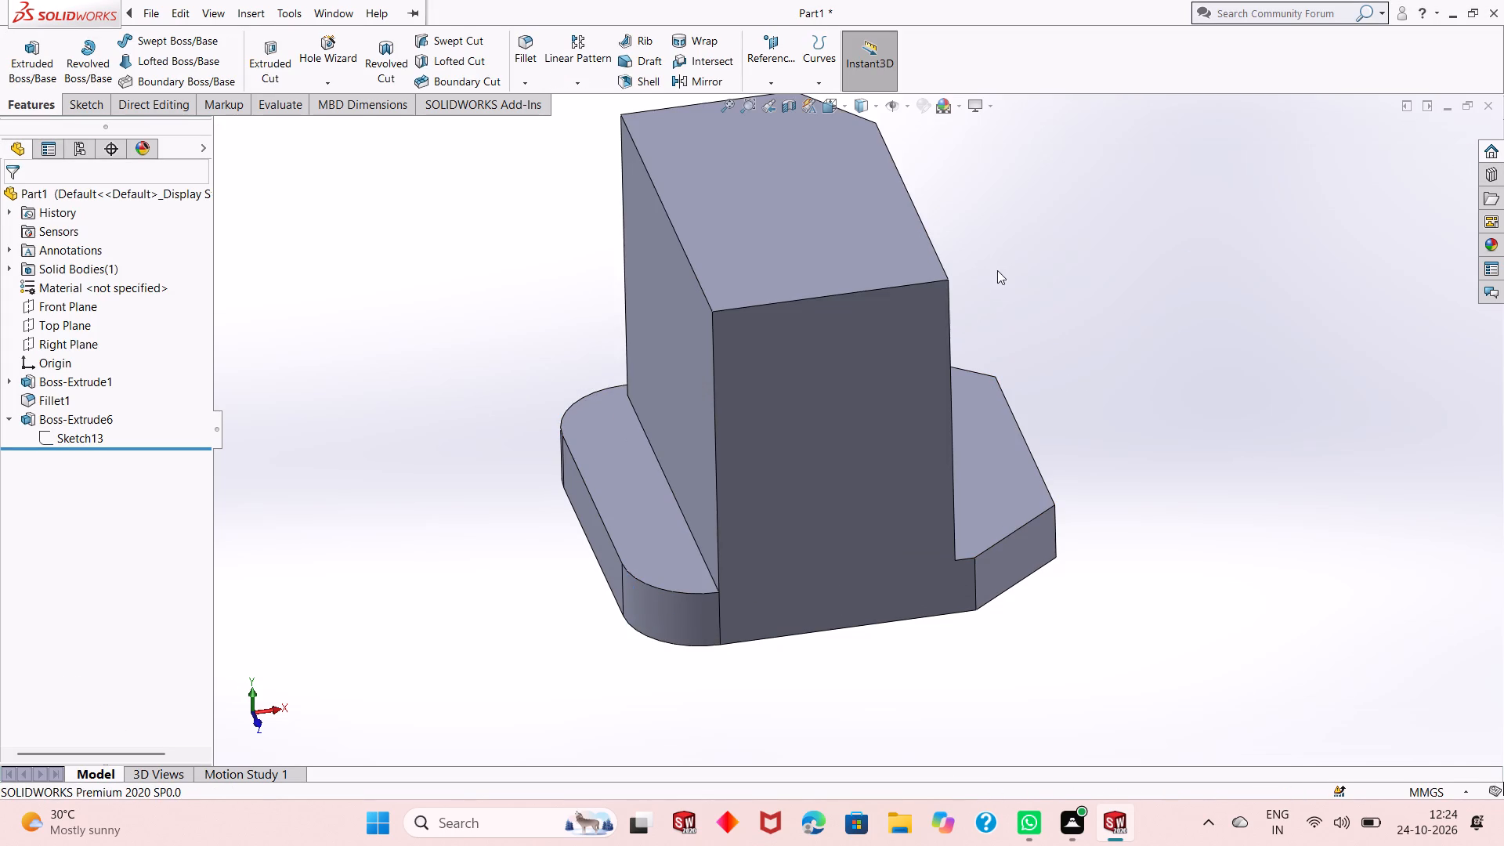
# Fillet the block's three vertical edges away from the chamfered corner with a symmetric 25 mm radius and circular profile.
pyautogui.middleClick(990, 309)
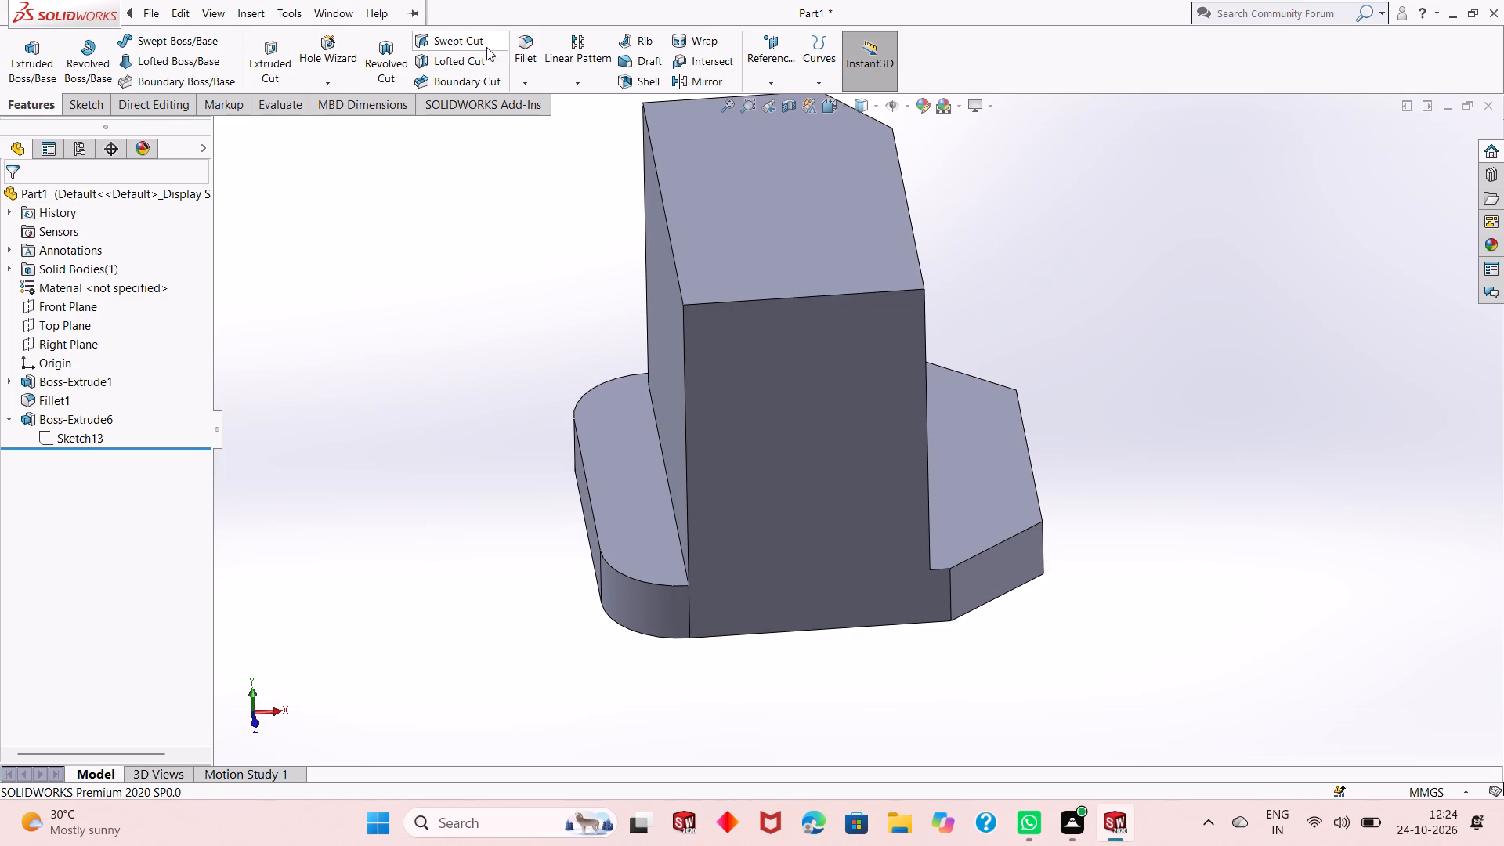
pyautogui.click(511, 48)
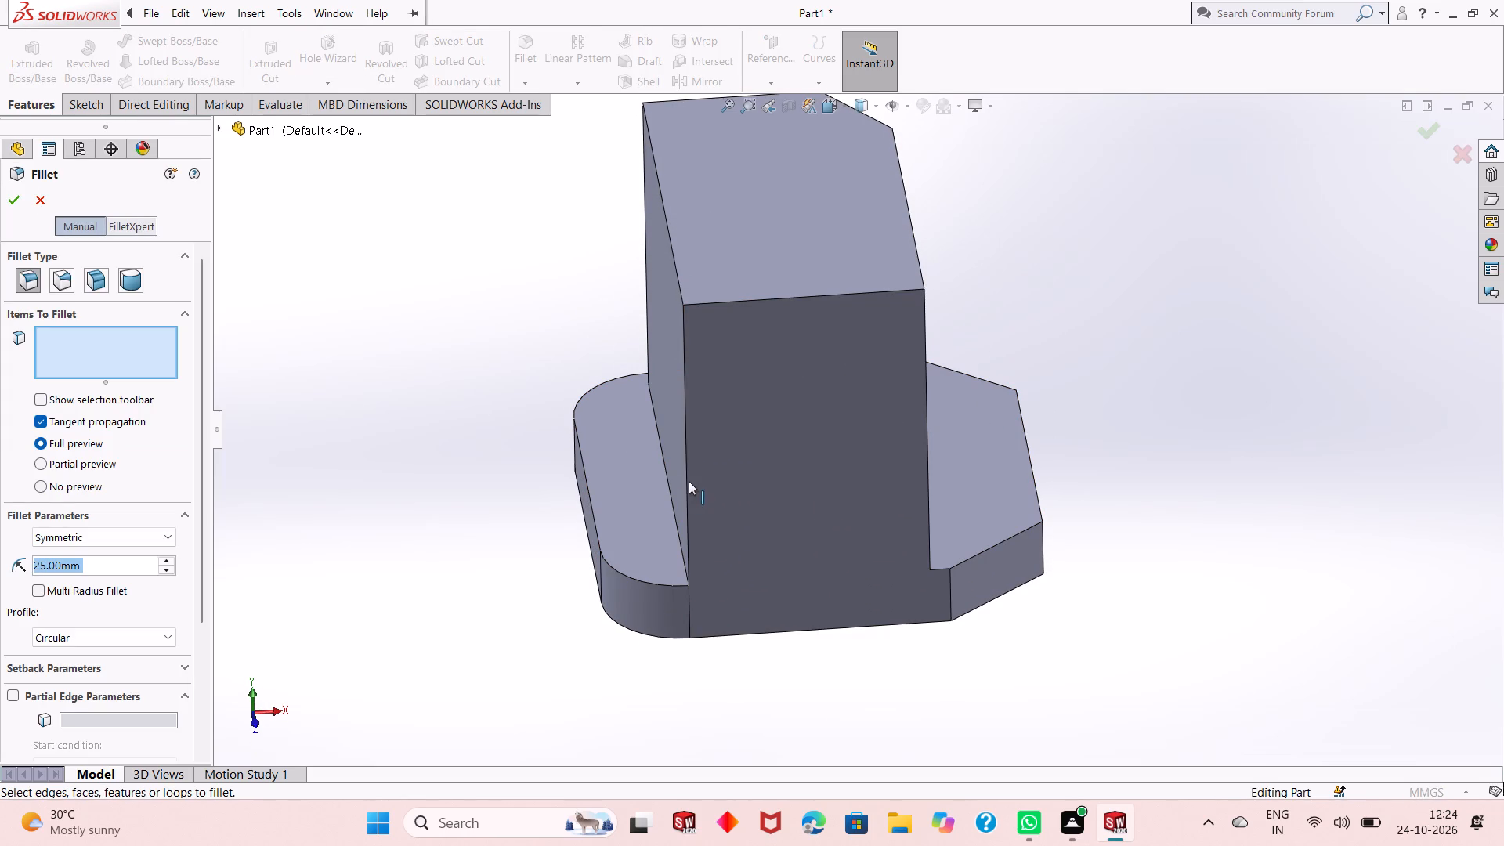
pyautogui.click(927, 389)
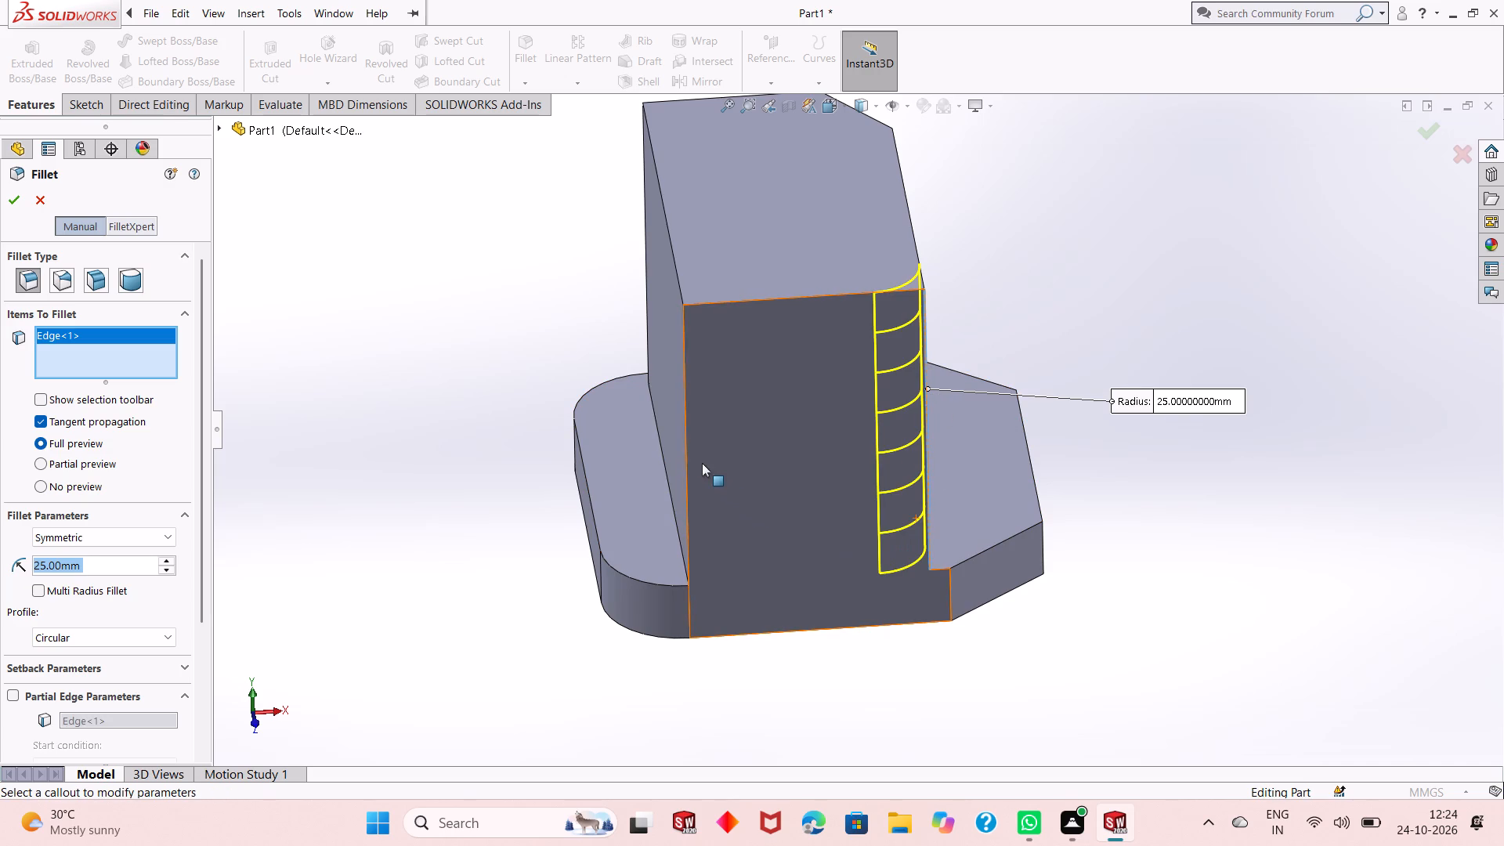
pyautogui.click(686, 449)
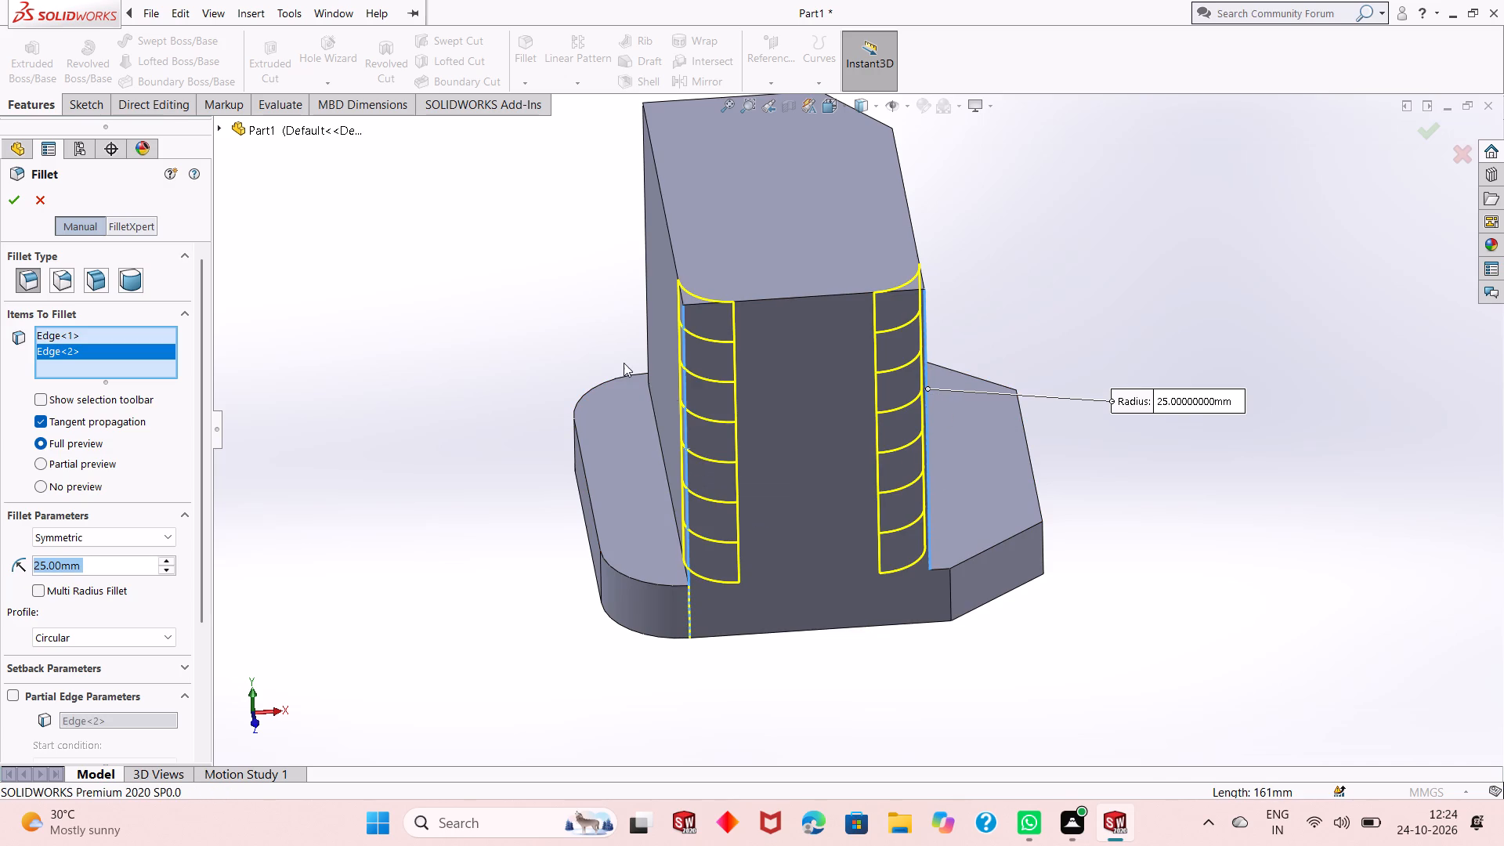
pyautogui.moveTo(627, 367); pyautogui.dragTo(638, 384, button='middle')
pyautogui.moveTo(691, 450); pyautogui.dragTo(785, 675, button='middle')
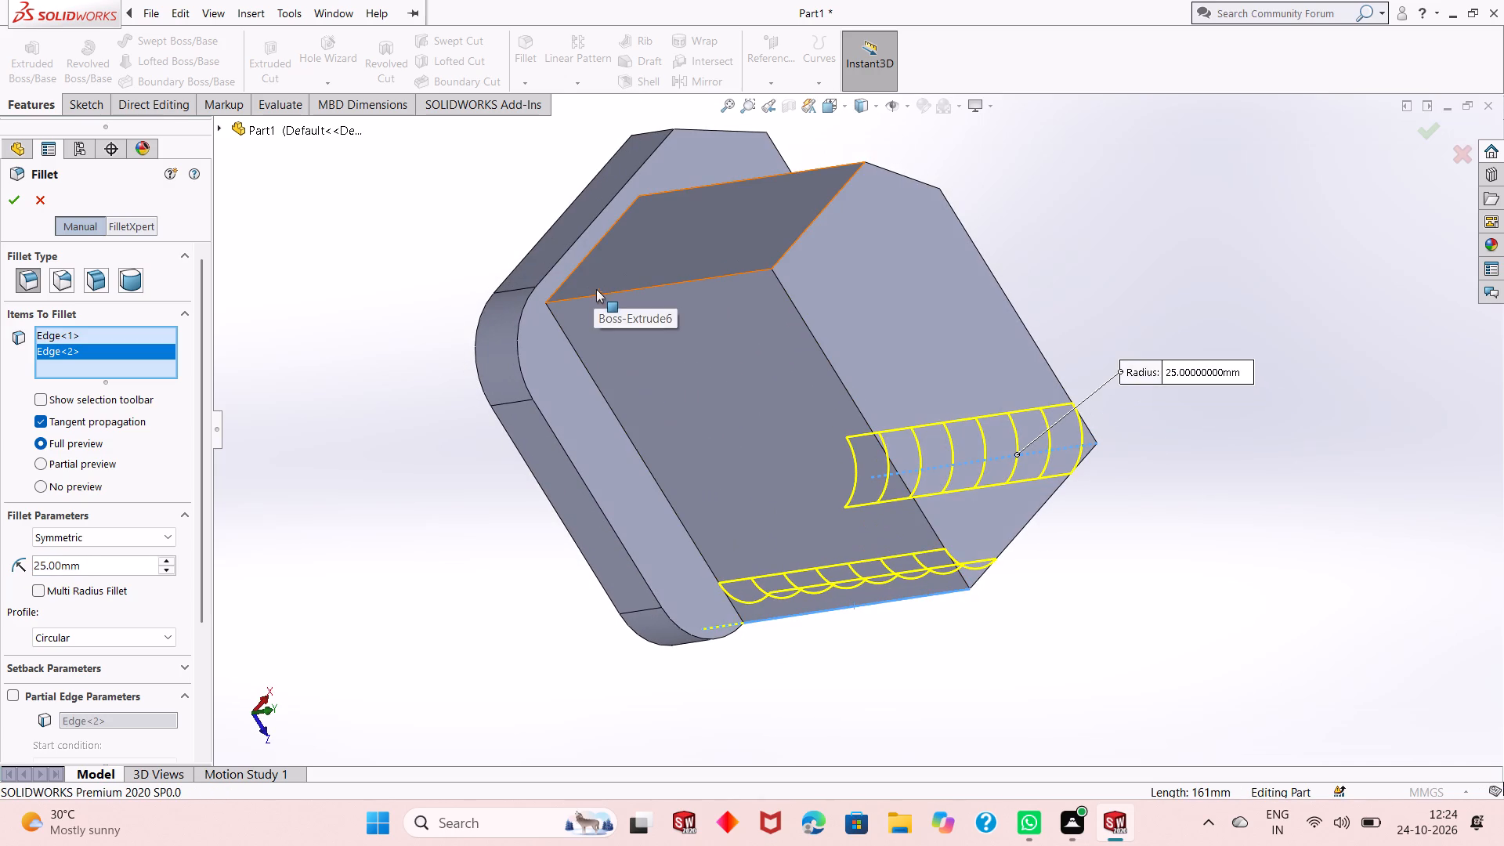
pyautogui.click(597, 292)
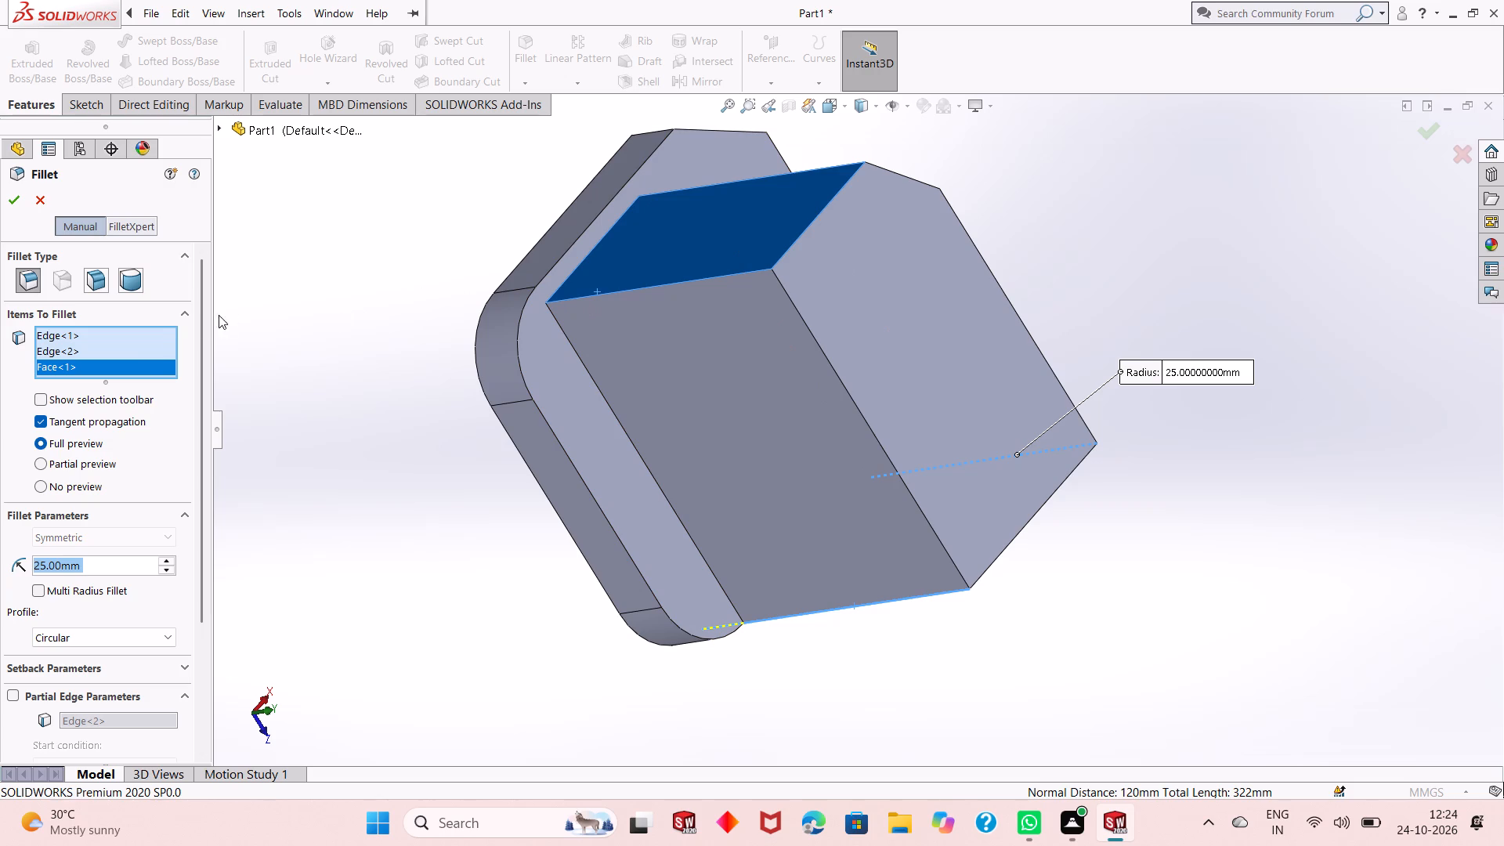
pyautogui.rightClick(143, 361)
pyautogui.click(162, 389)
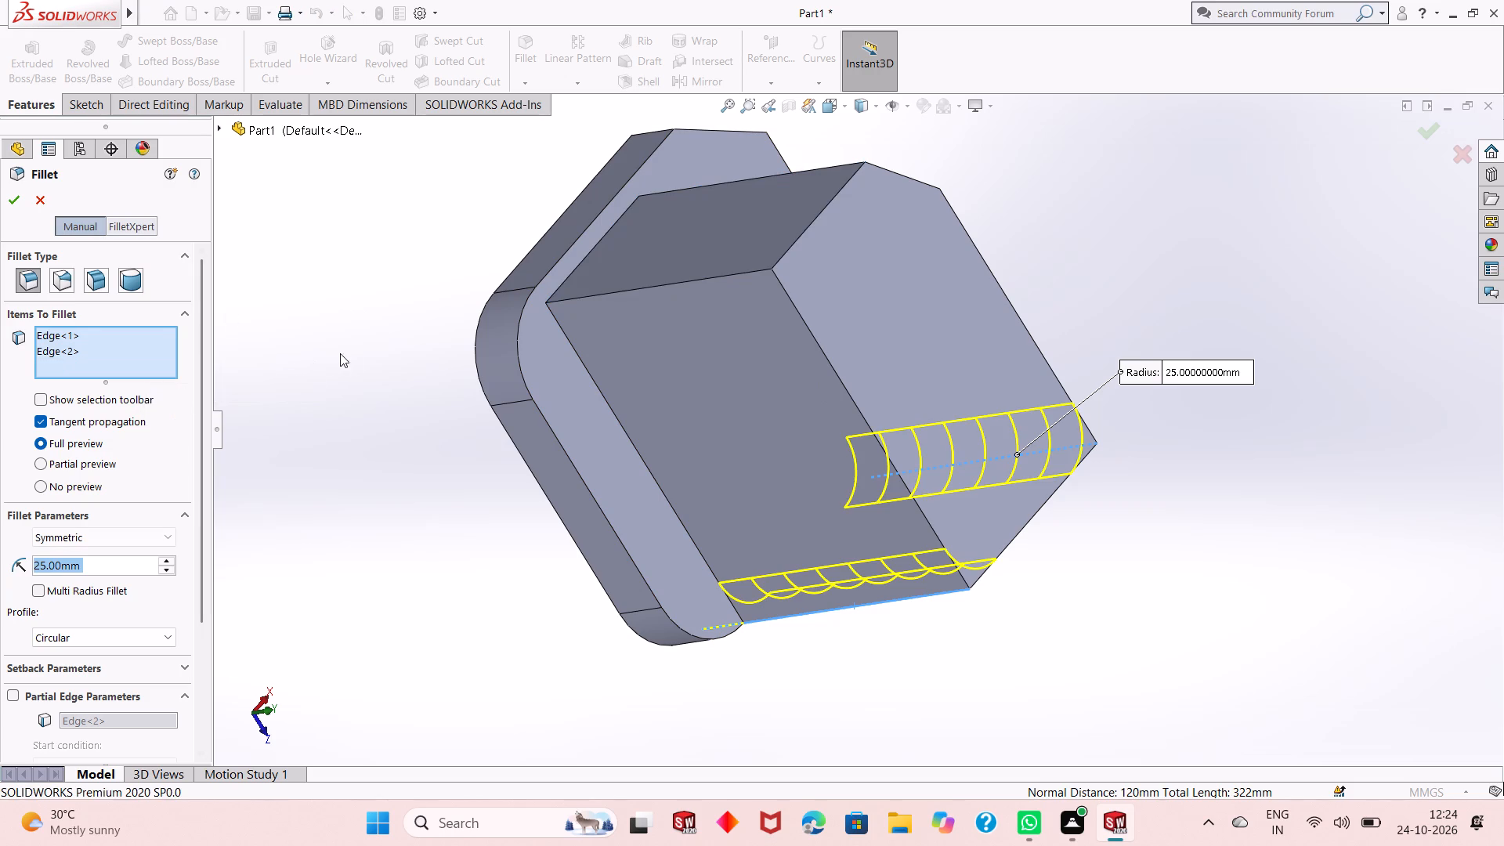
pyautogui.click(627, 288)
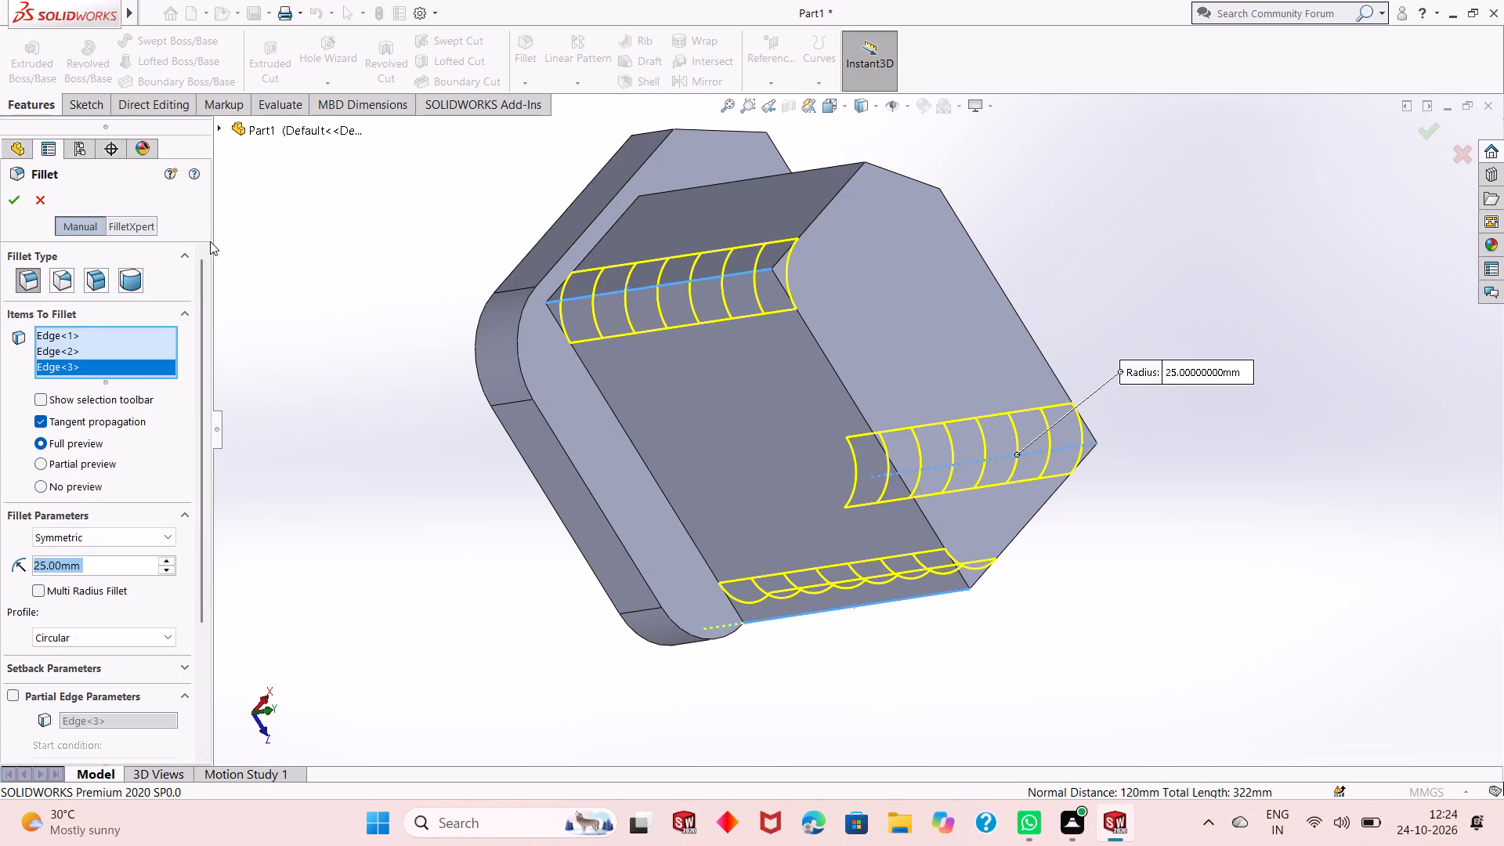
pyautogui.click(11, 207)
pyautogui.scroll(3, 541, 365)
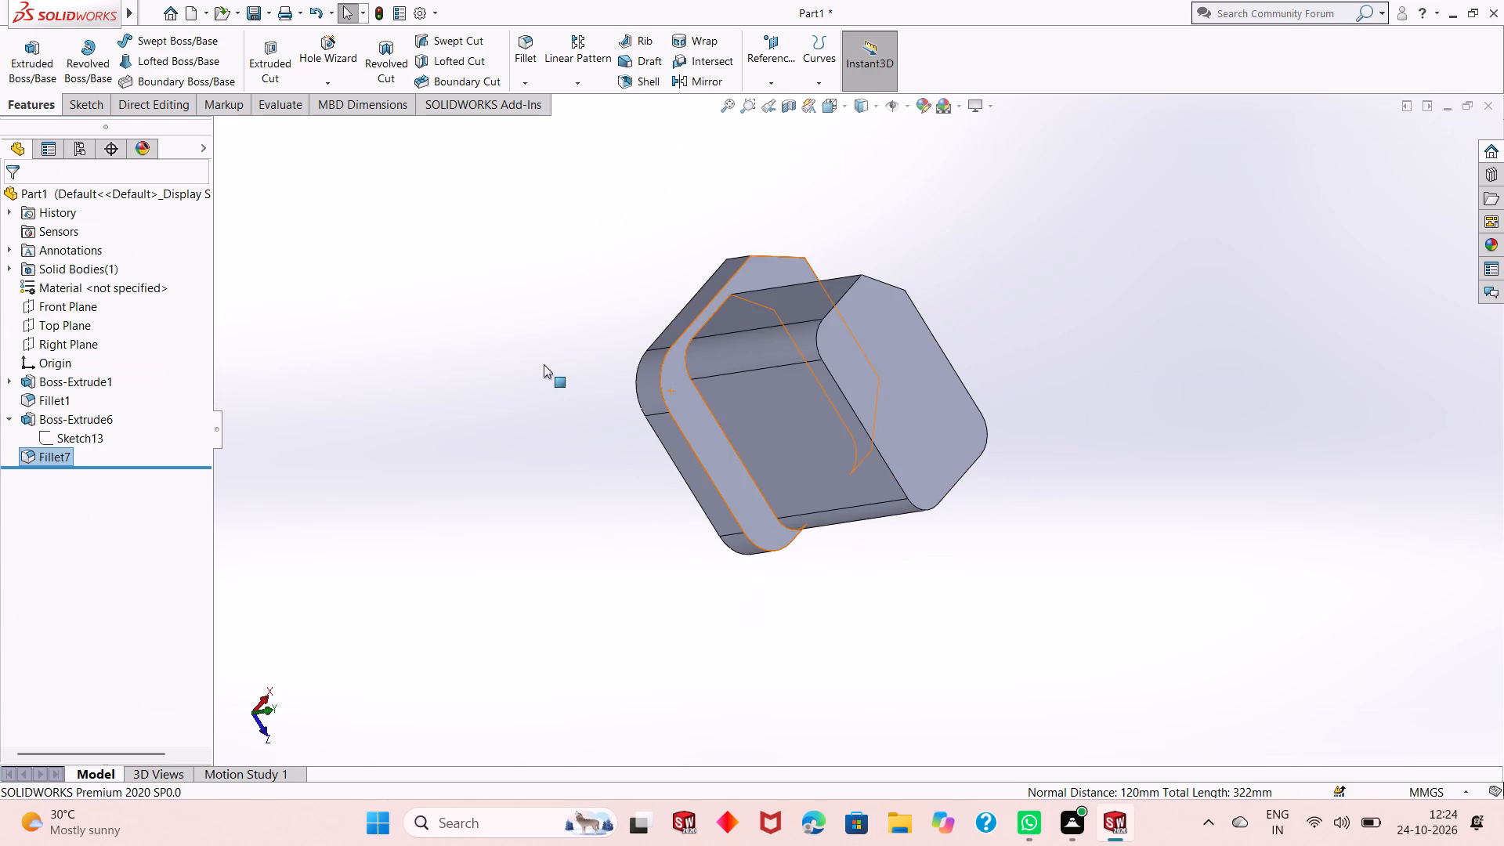
pyautogui.scroll(-3, 742, 369)
pyautogui.moveTo(896, 414); pyautogui.dragTo(809, 271, button='middle')
pyautogui.scroll(1, 816, 314)
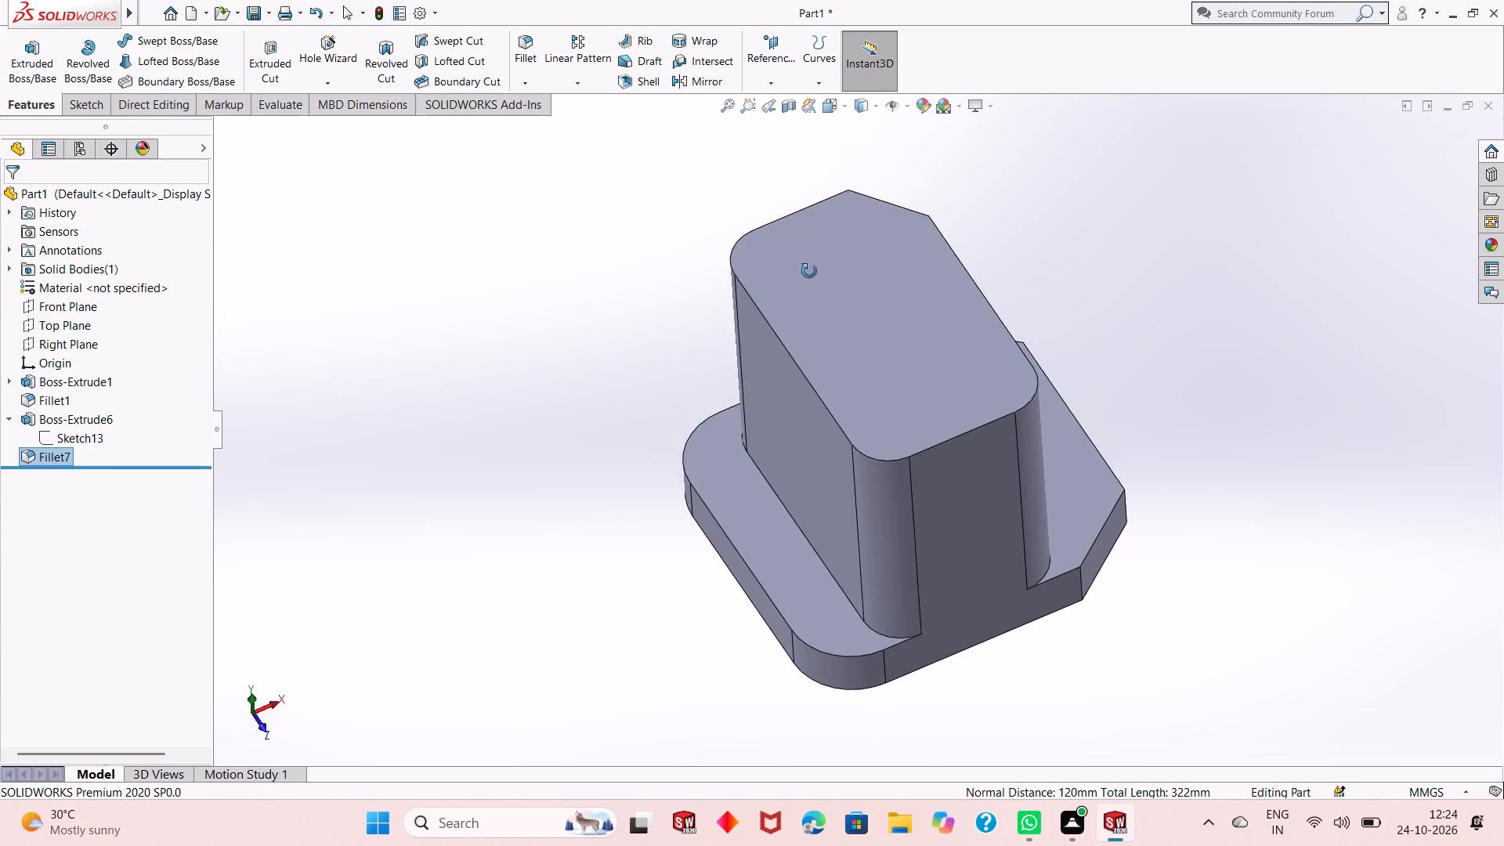
pyautogui.moveTo(809, 271); pyautogui.dragTo(831, 246, button='middle')
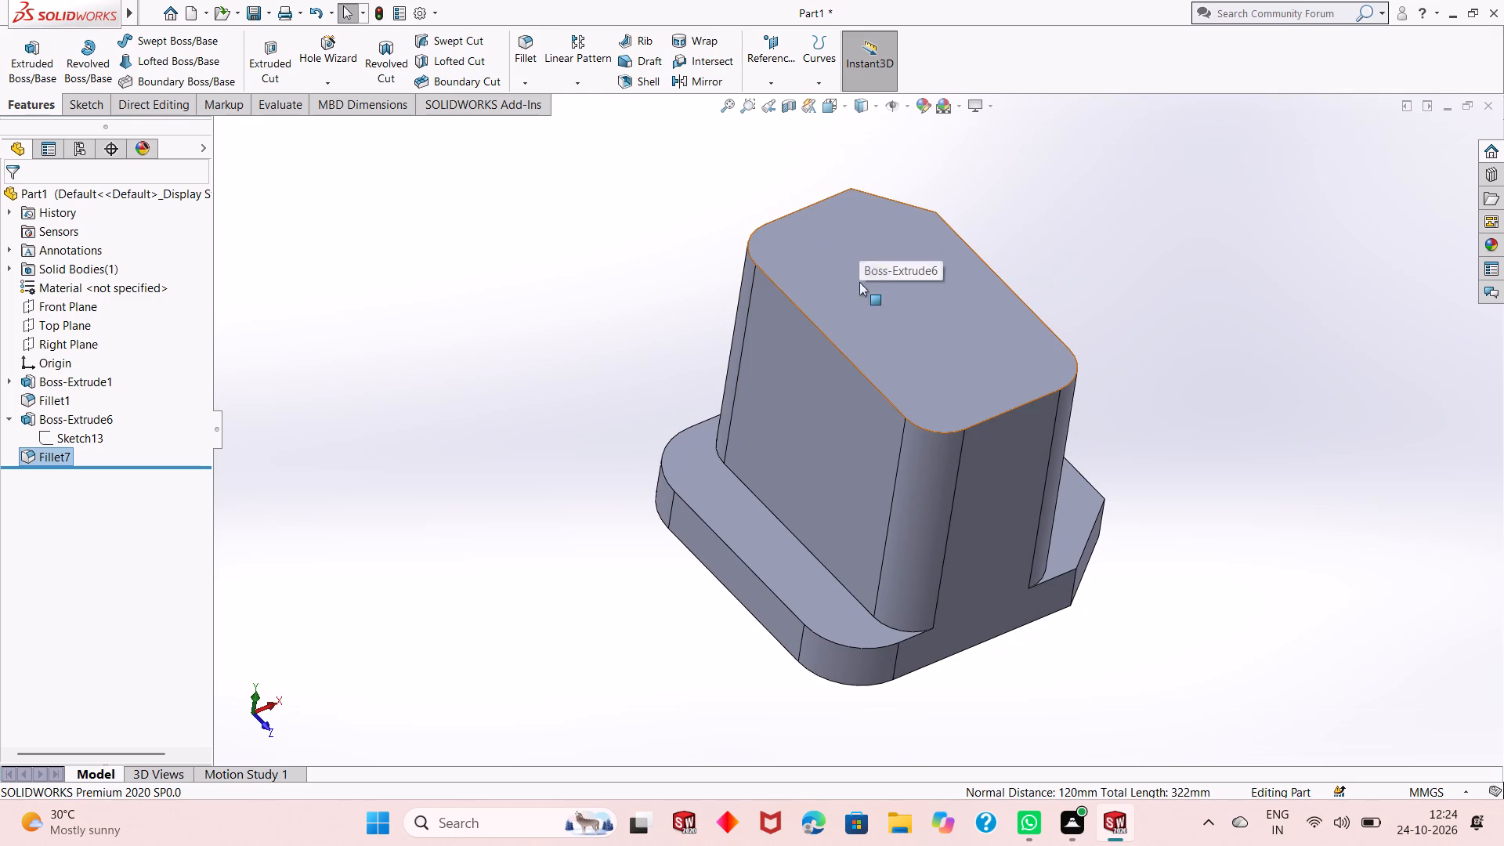
# Start a sketch on the chamfered block's top face and view it face-on with the whole base plate in sight.
pyautogui.scroll(2, 967, 520)
pyautogui.moveTo(999, 347); pyautogui.dragTo(981, 440, button='middle')
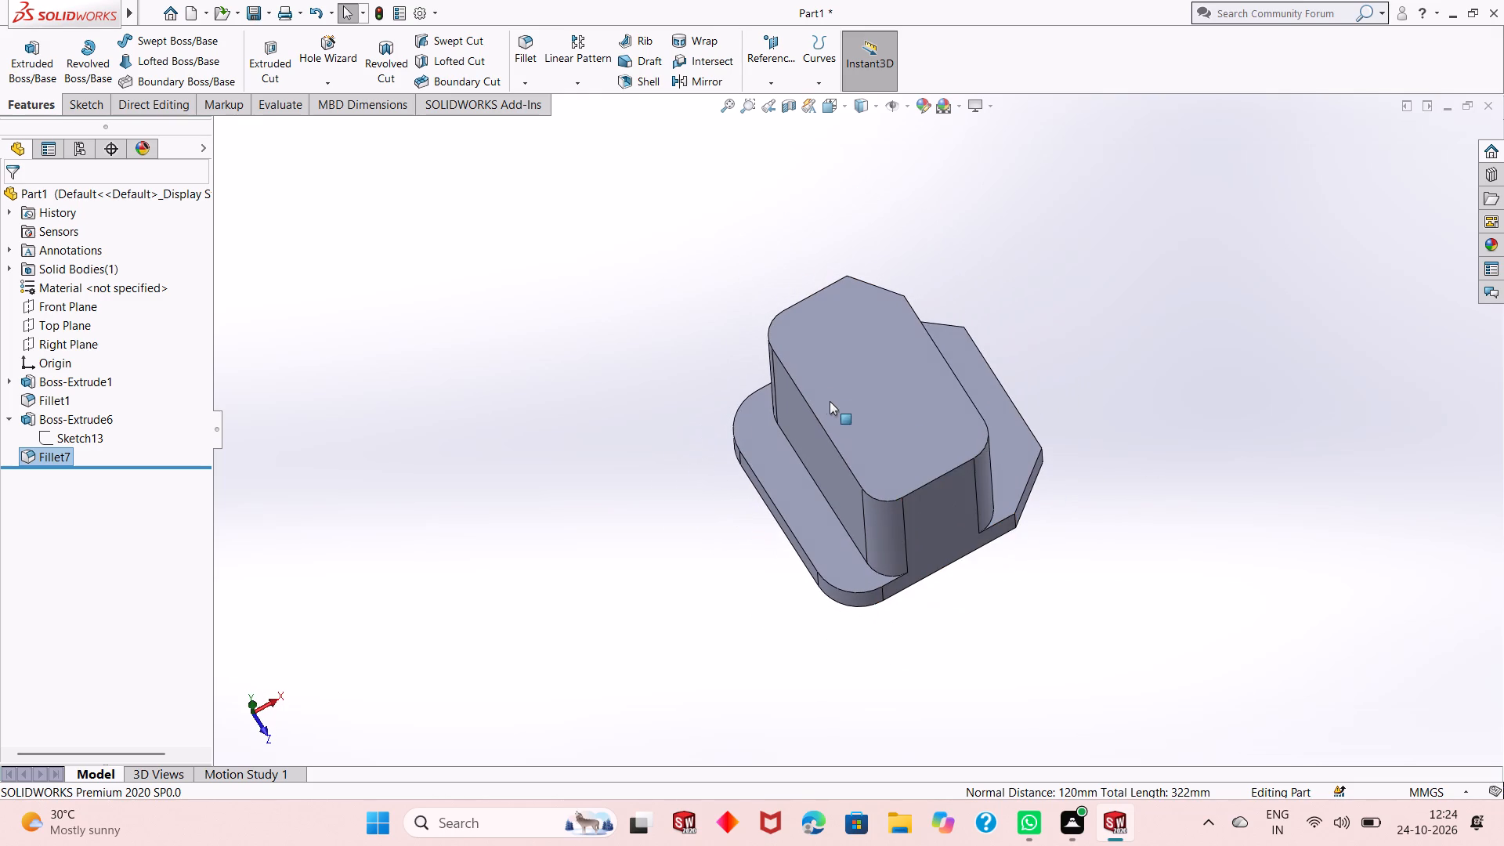
pyautogui.click(826, 389)
pyautogui.click(898, 349)
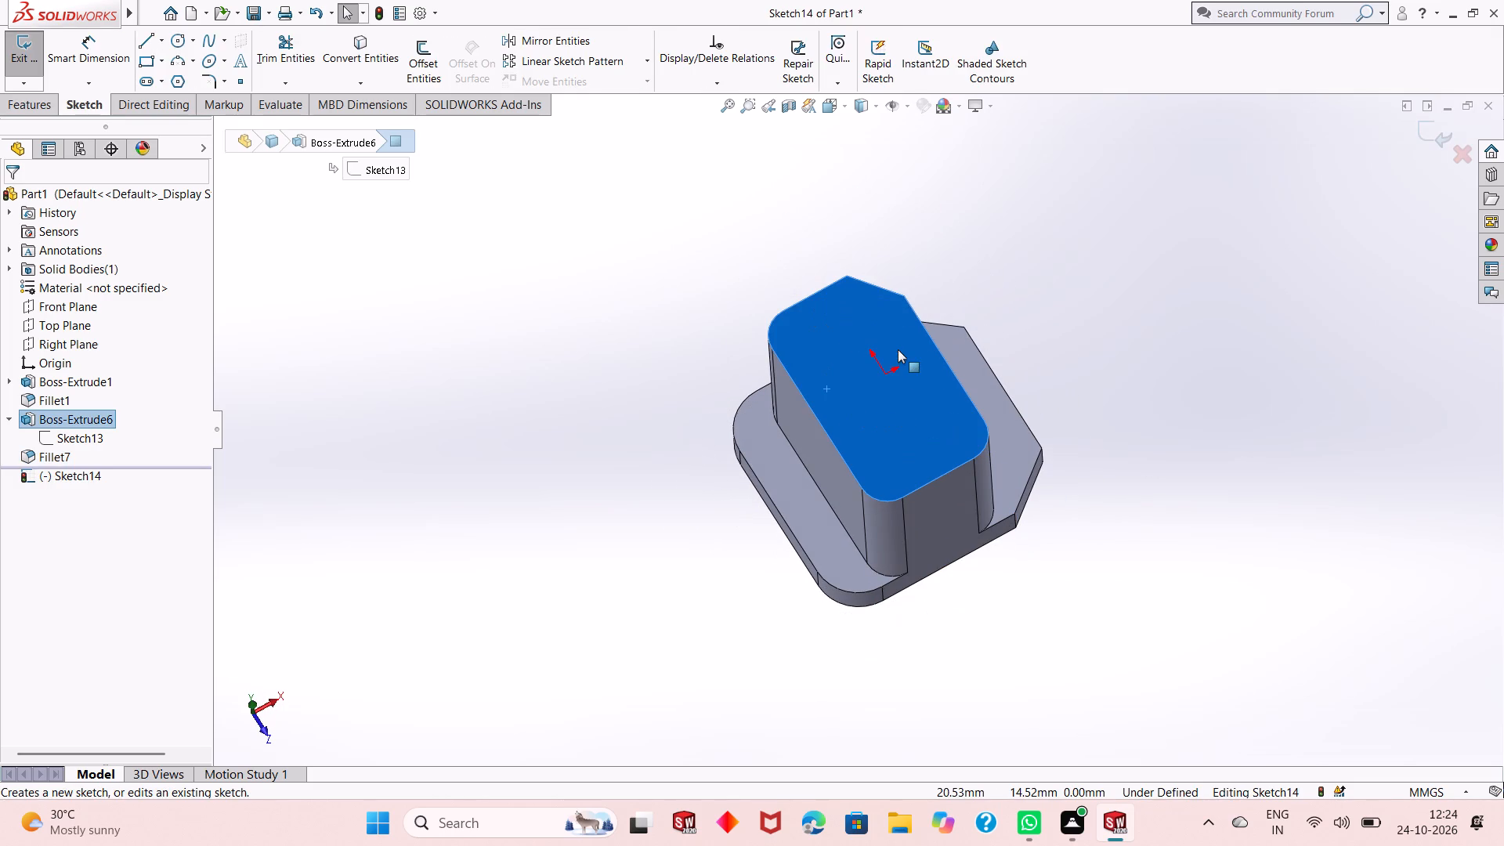
pyautogui.hotkey('ctrl', '8')
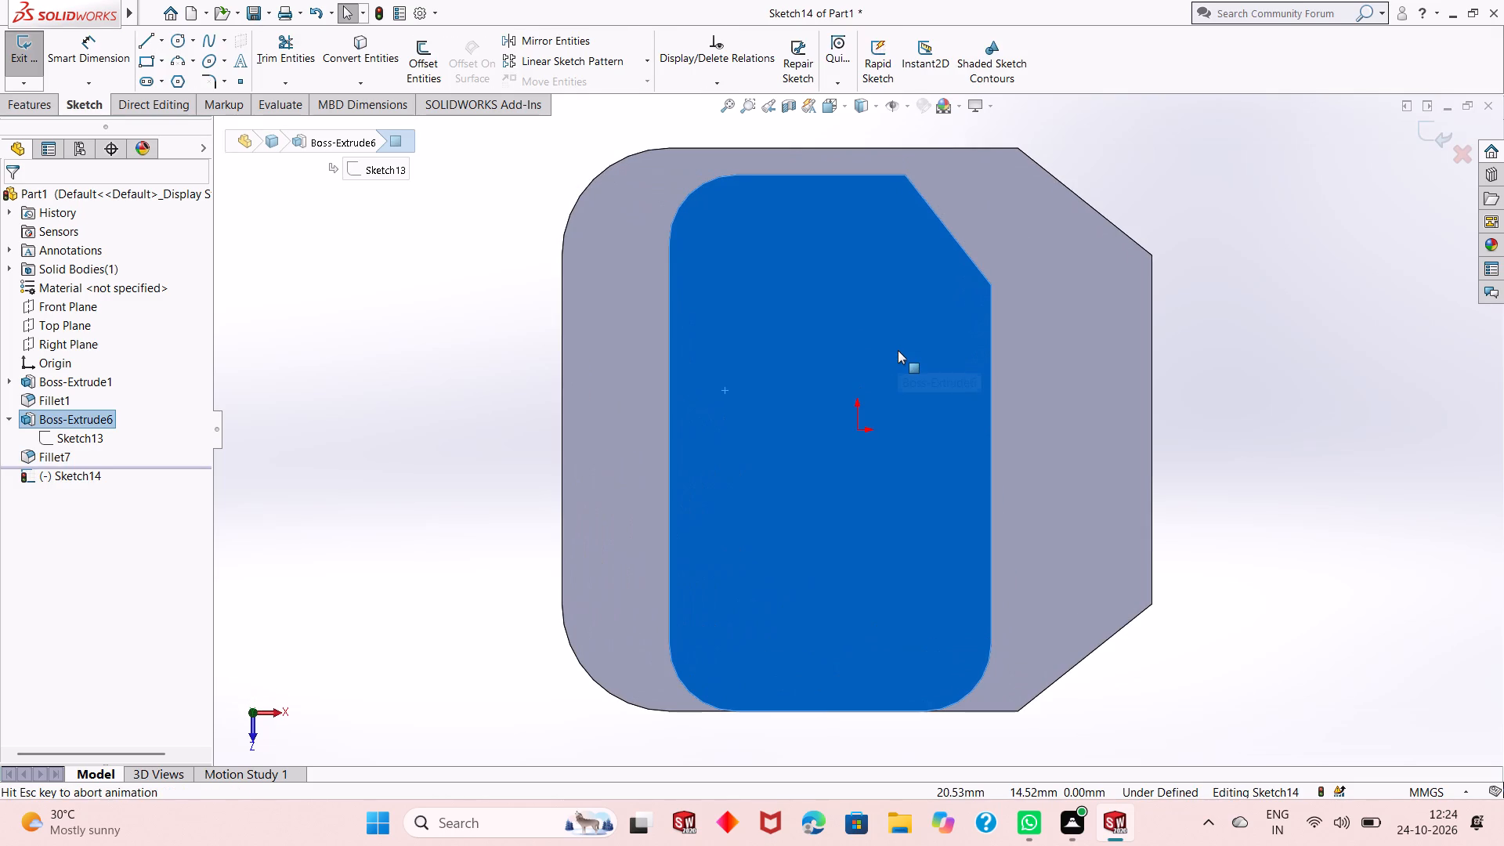
pyautogui.click(1255, 338)
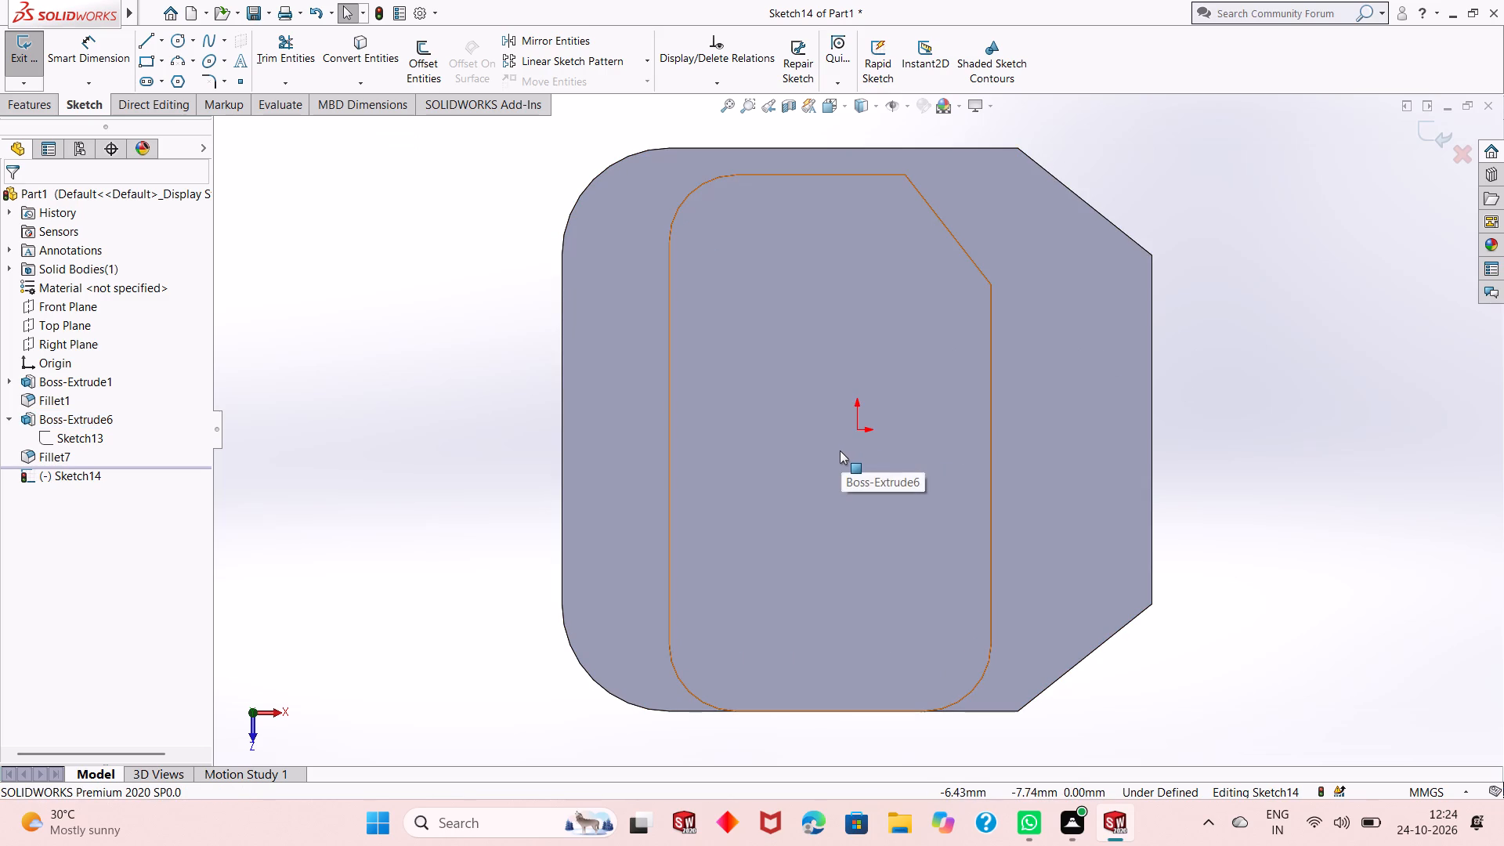
pyautogui.scroll(1, 849, 416)
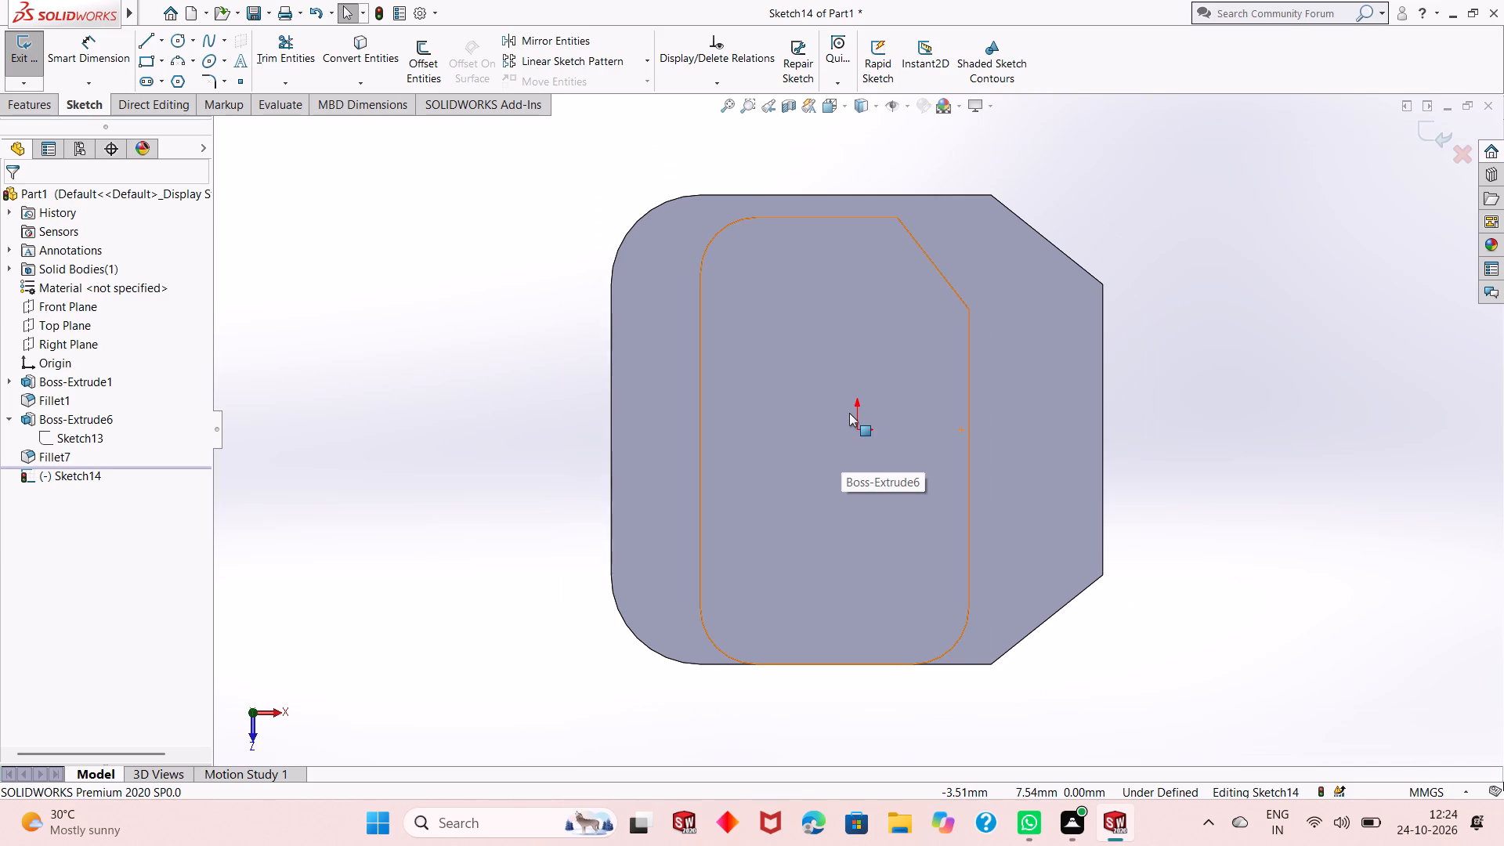
pyautogui.middleClick(834, 540)
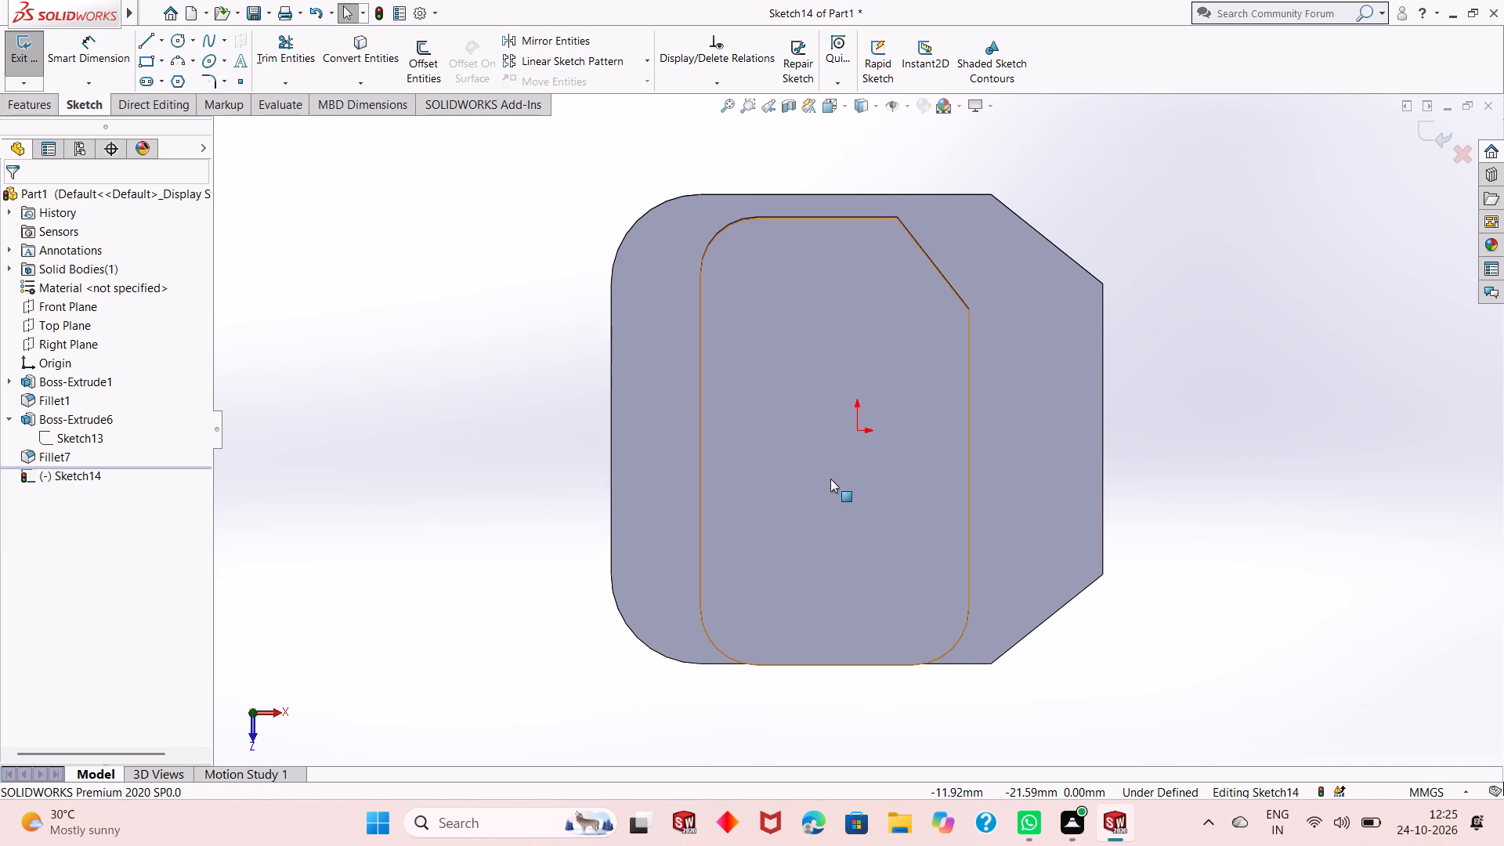
pyautogui.click(452, 471)
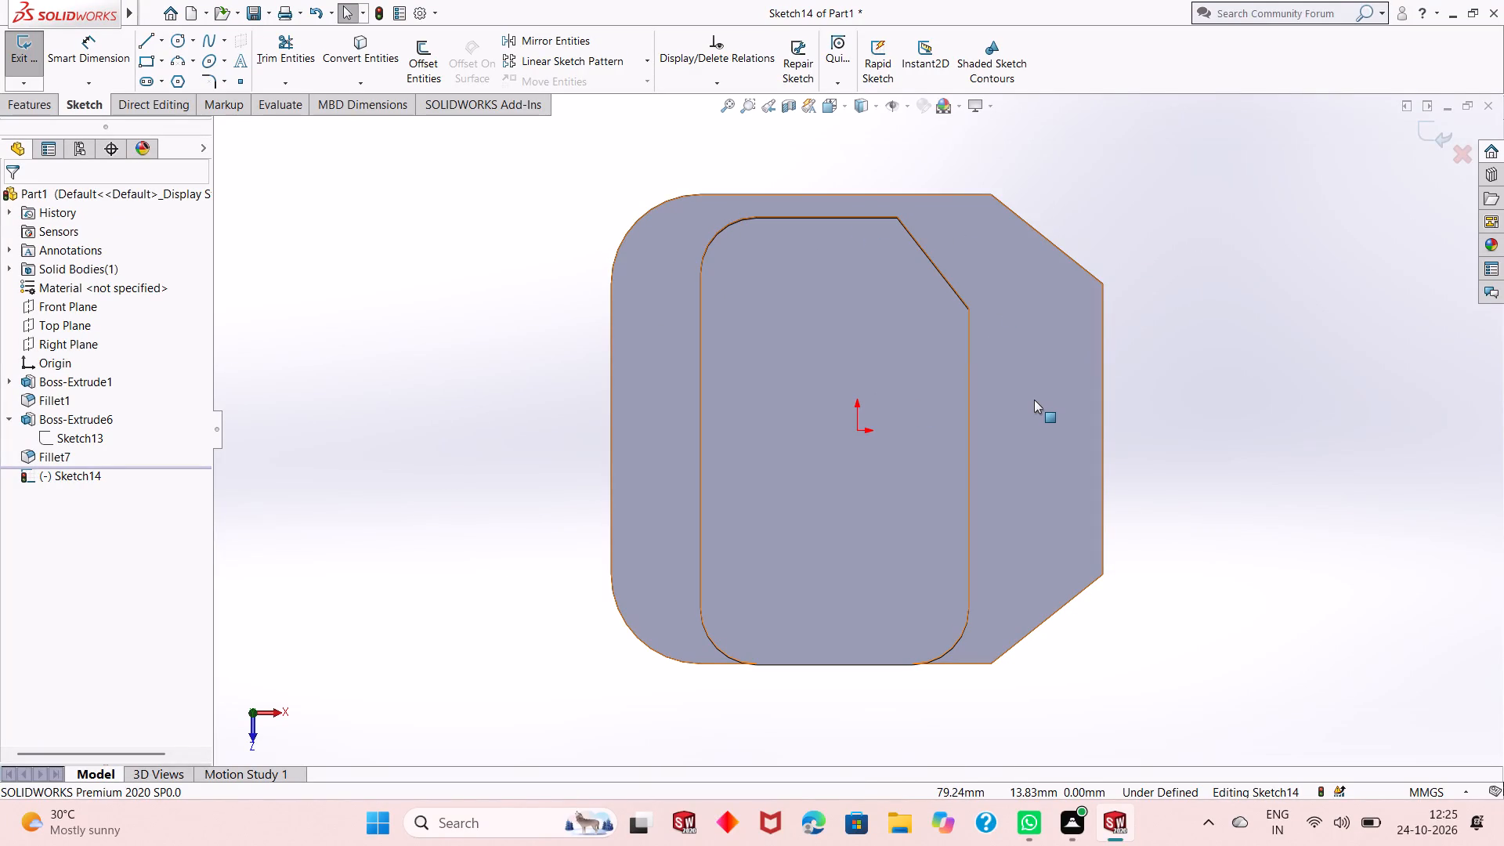
pyautogui.hotkey('ctrl', '8')
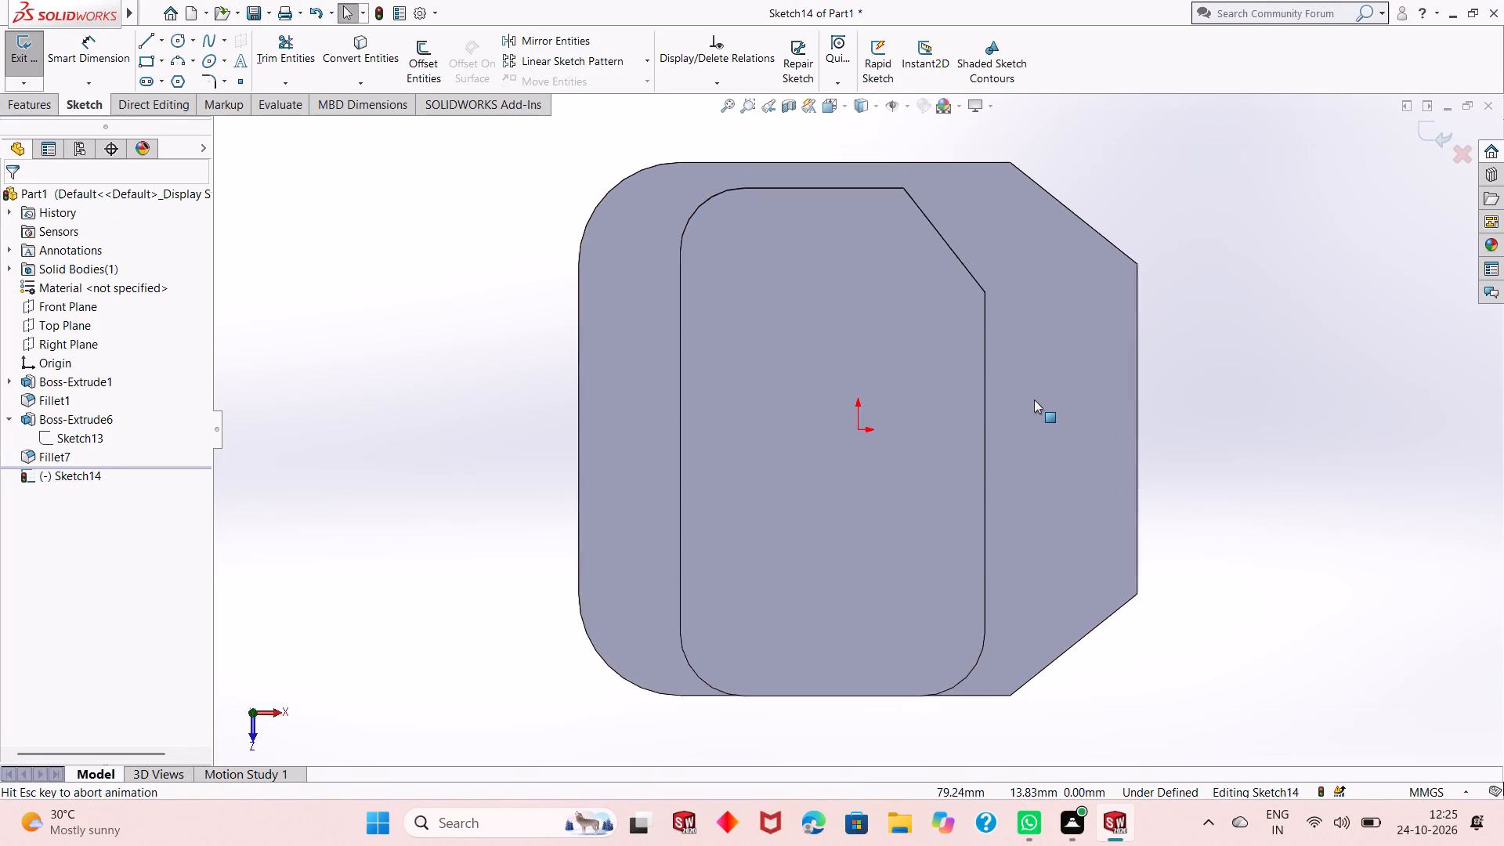
pyautogui.scroll(1, 851, 395)
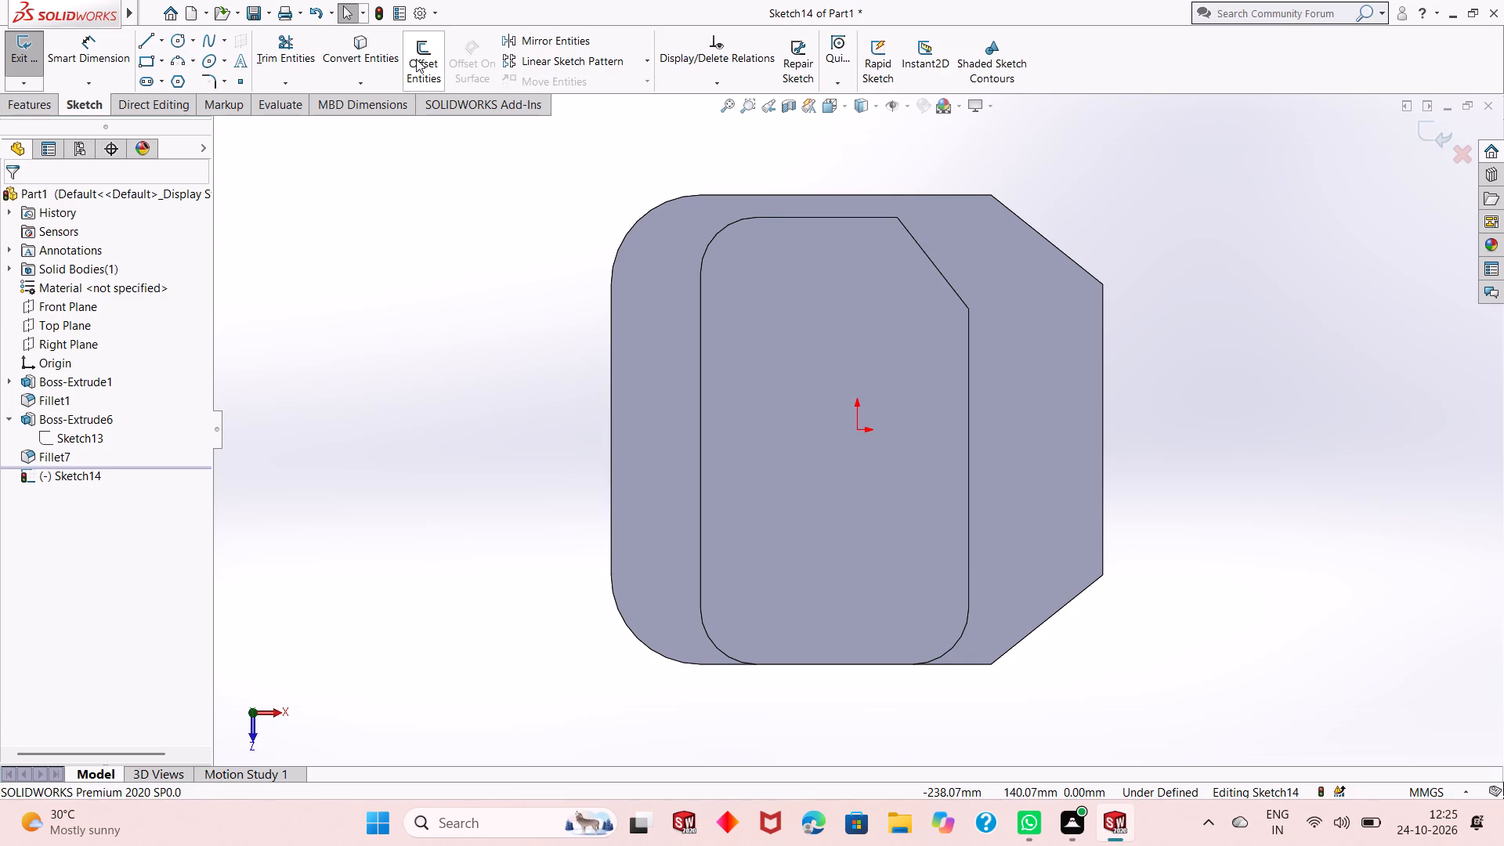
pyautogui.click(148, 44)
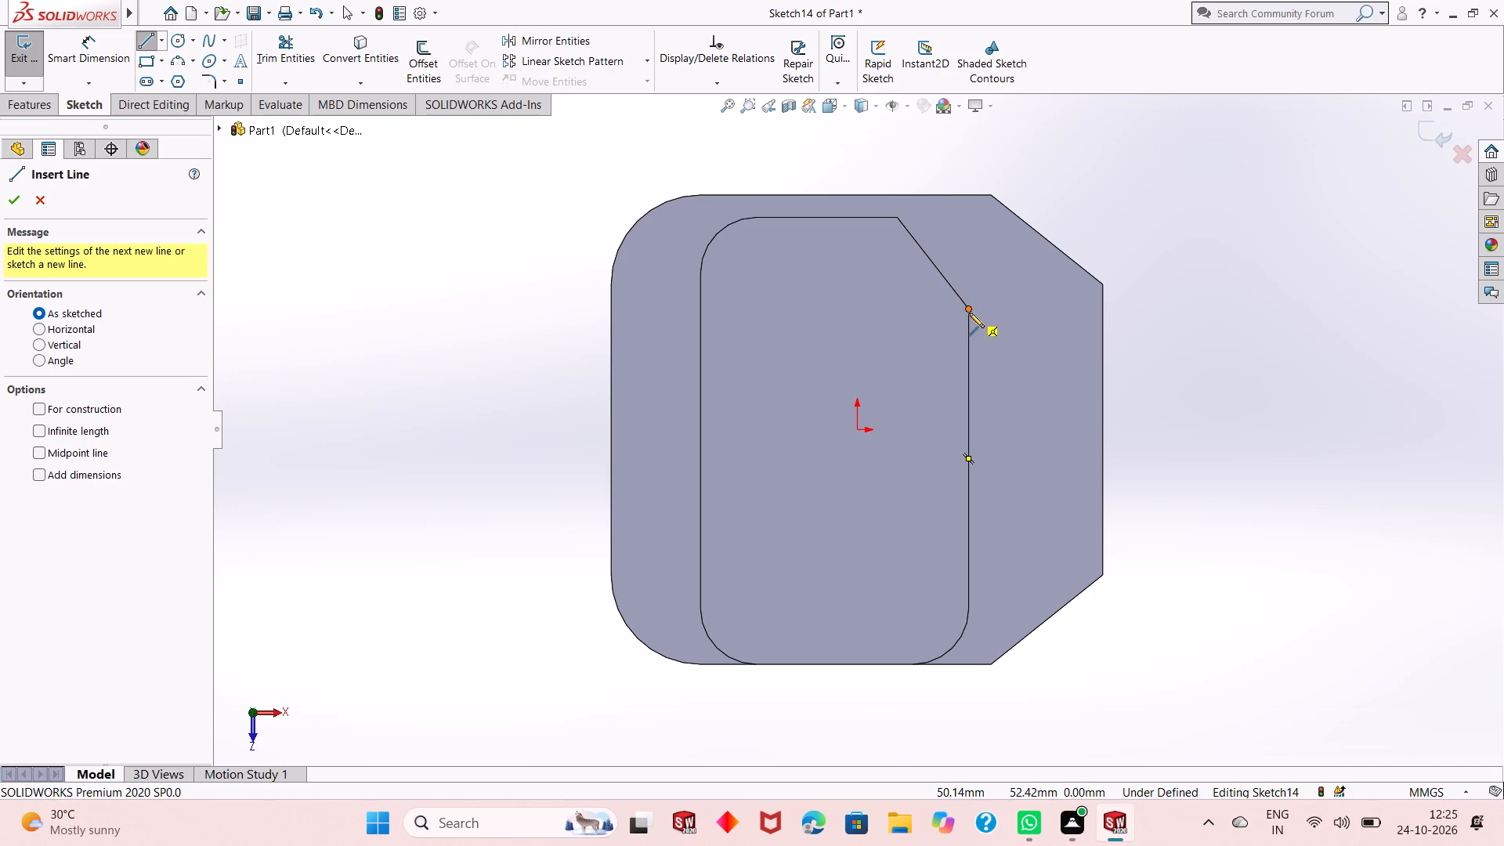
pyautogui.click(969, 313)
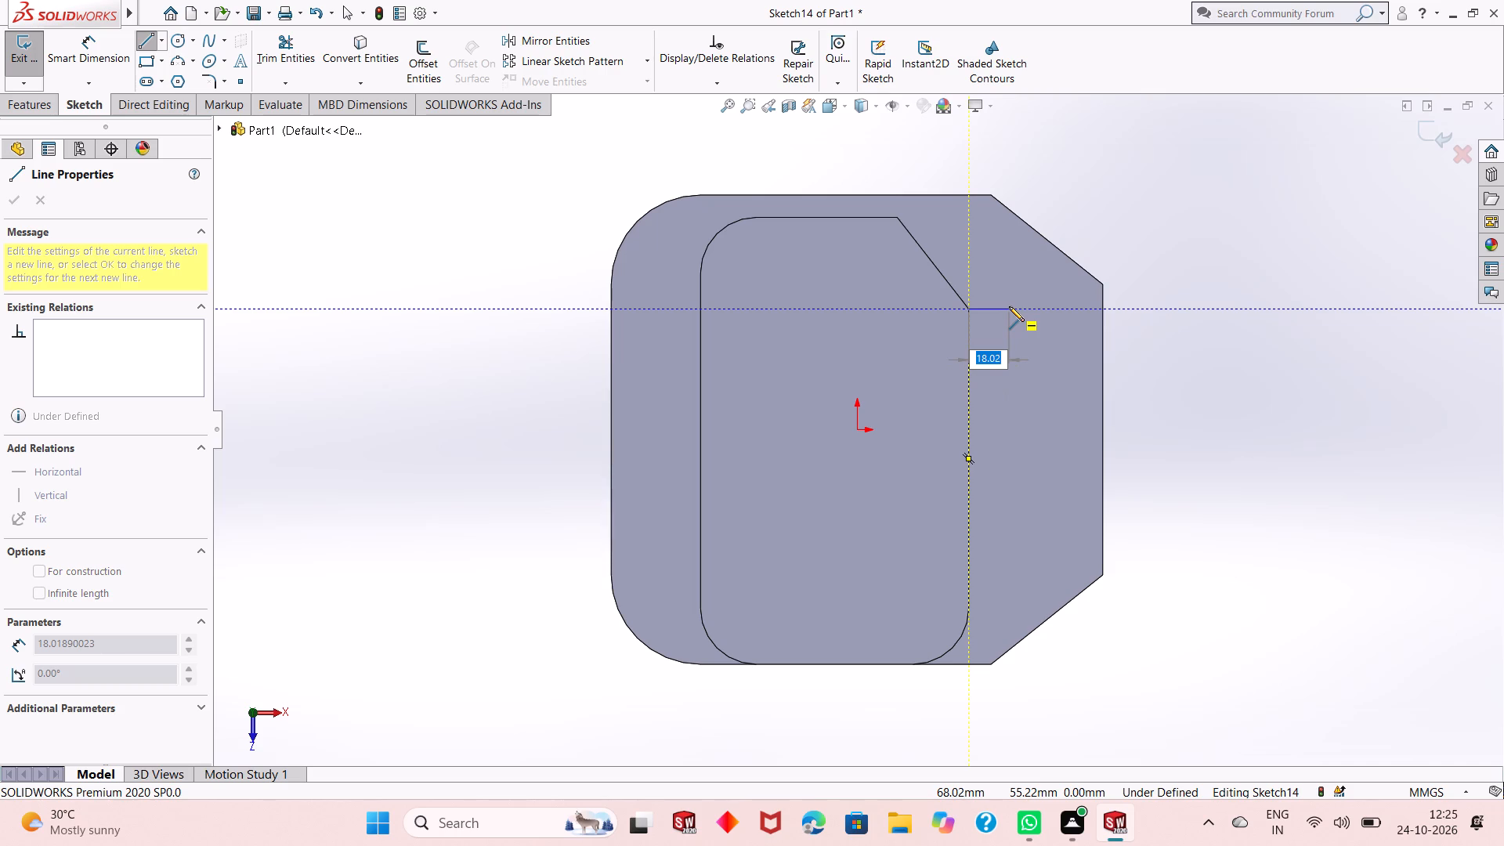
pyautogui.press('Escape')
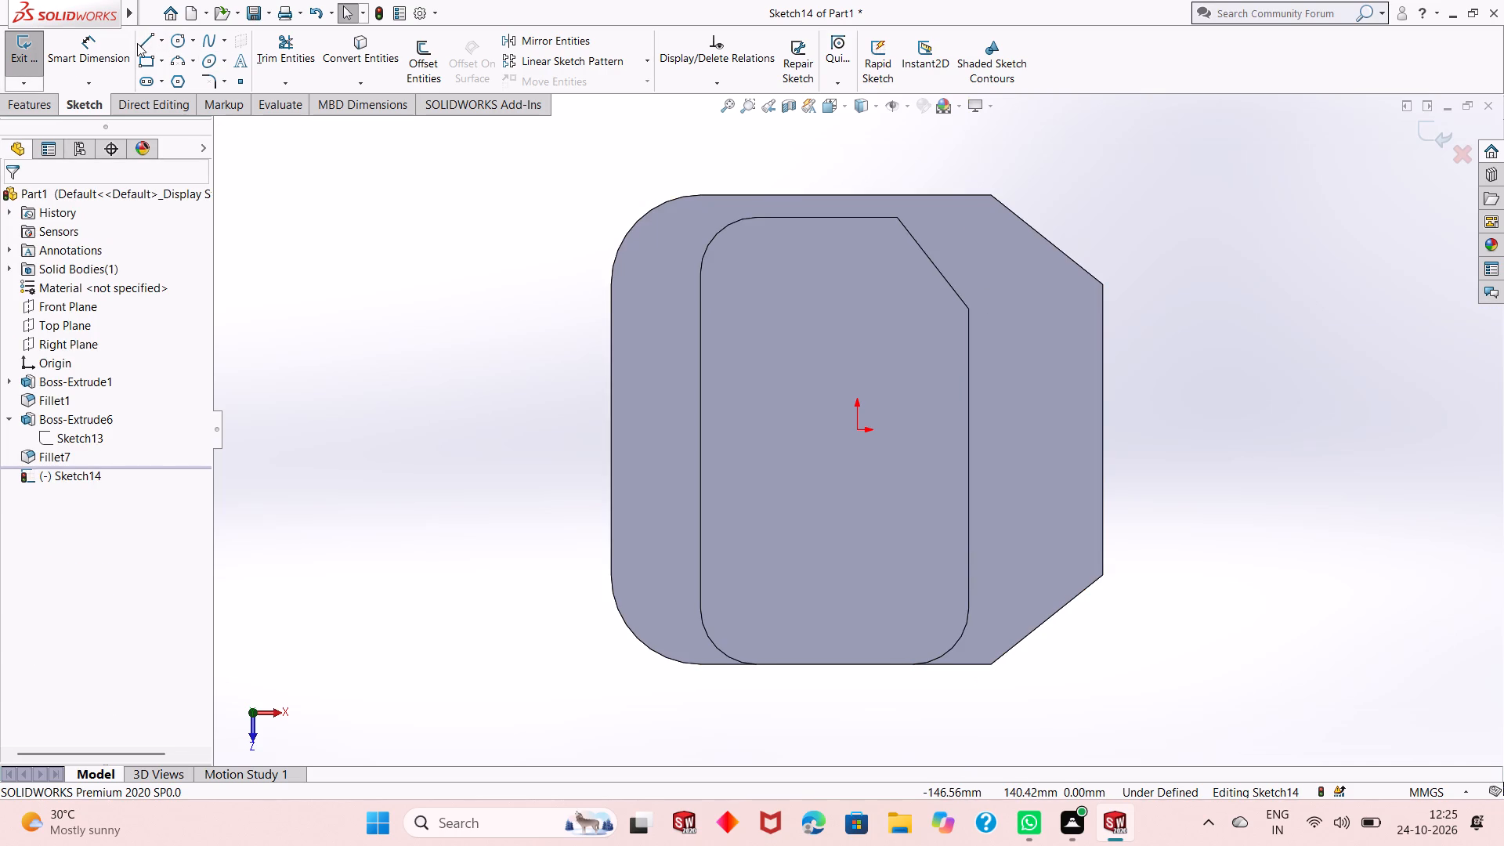
# Sketch a 110 mm horizontal line from the chamfer's rear corner past the block's left edge, then a 200 mm vertical line to the front edge's level.
pyautogui.click(140, 45)
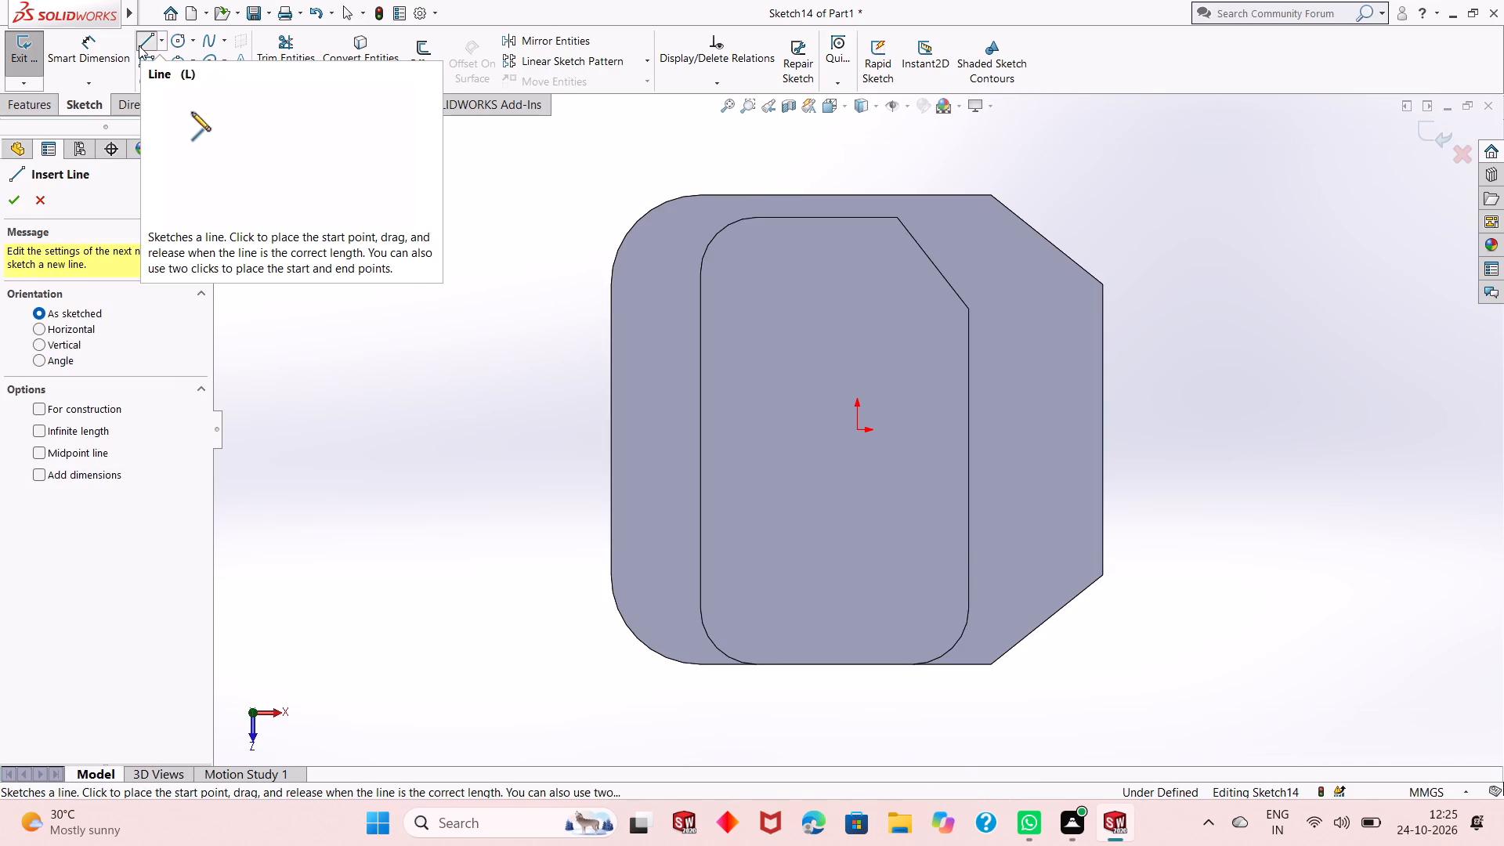
pyautogui.click(898, 219)
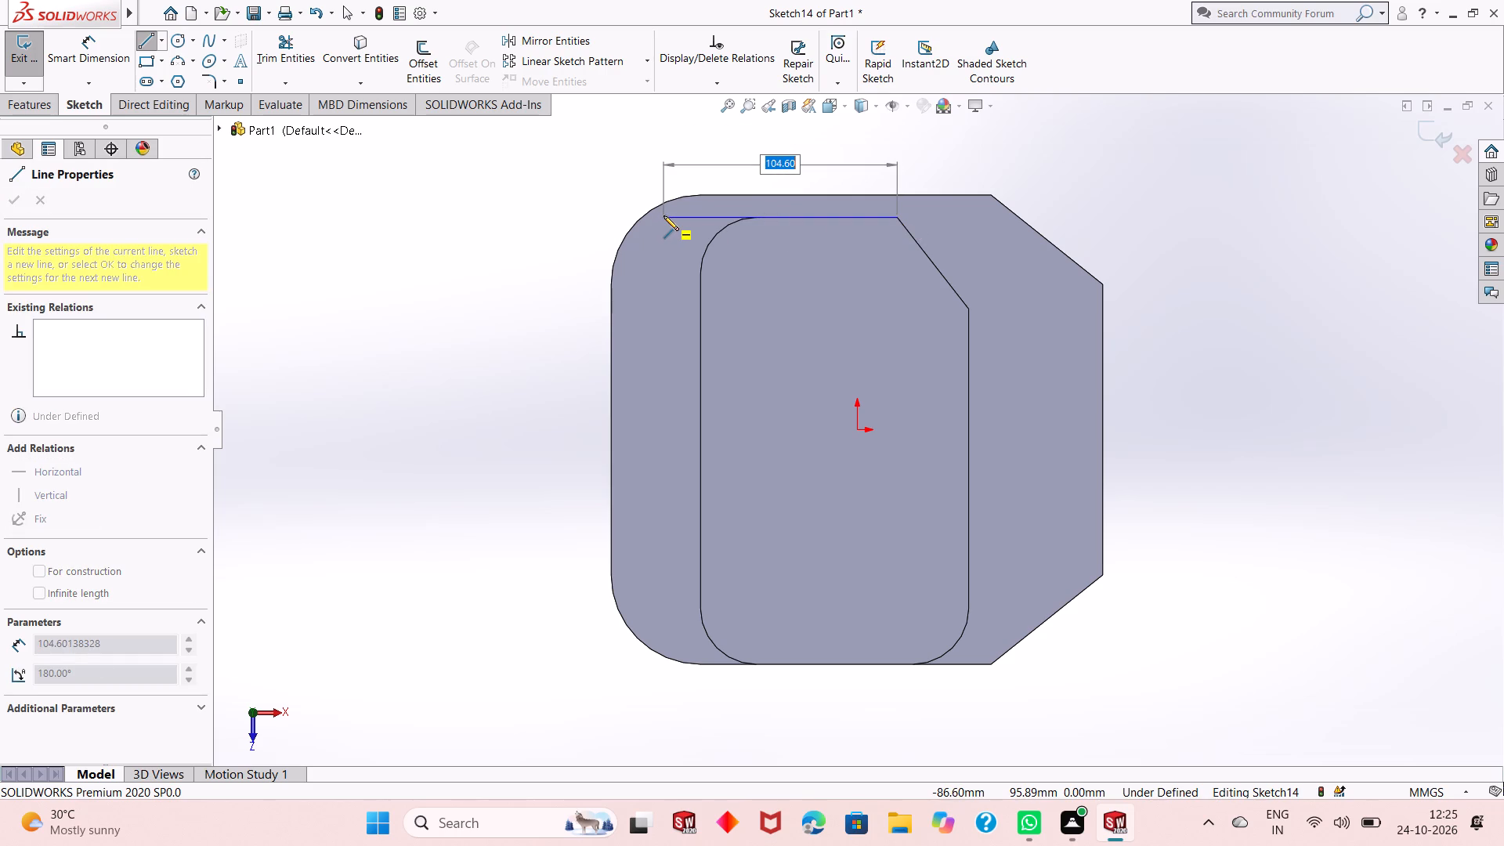
pyautogui.write('110')
pyautogui.press('Return')
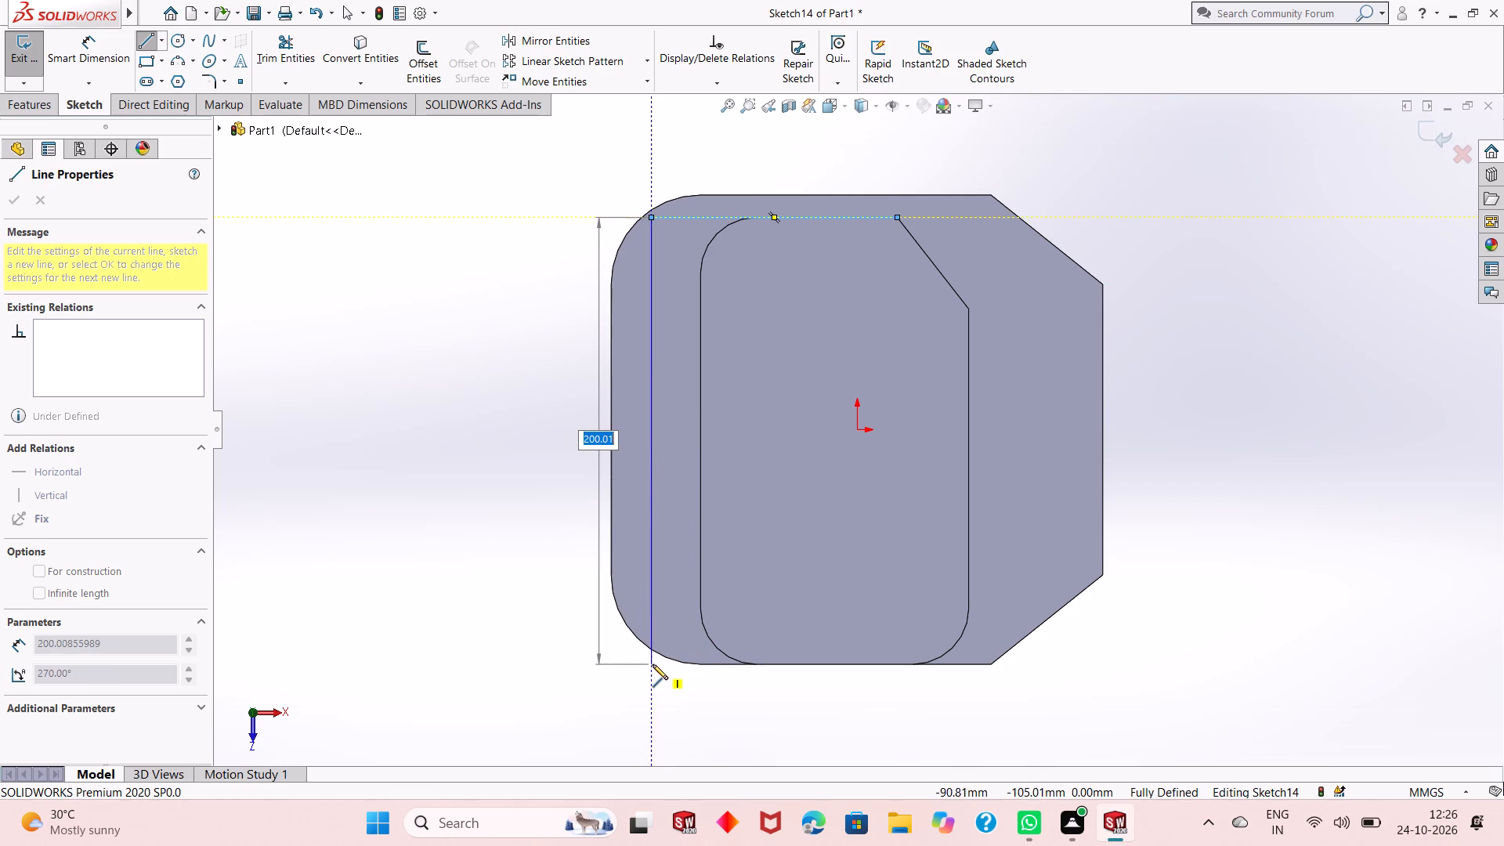
pyautogui.scroll(1, 652, 665)
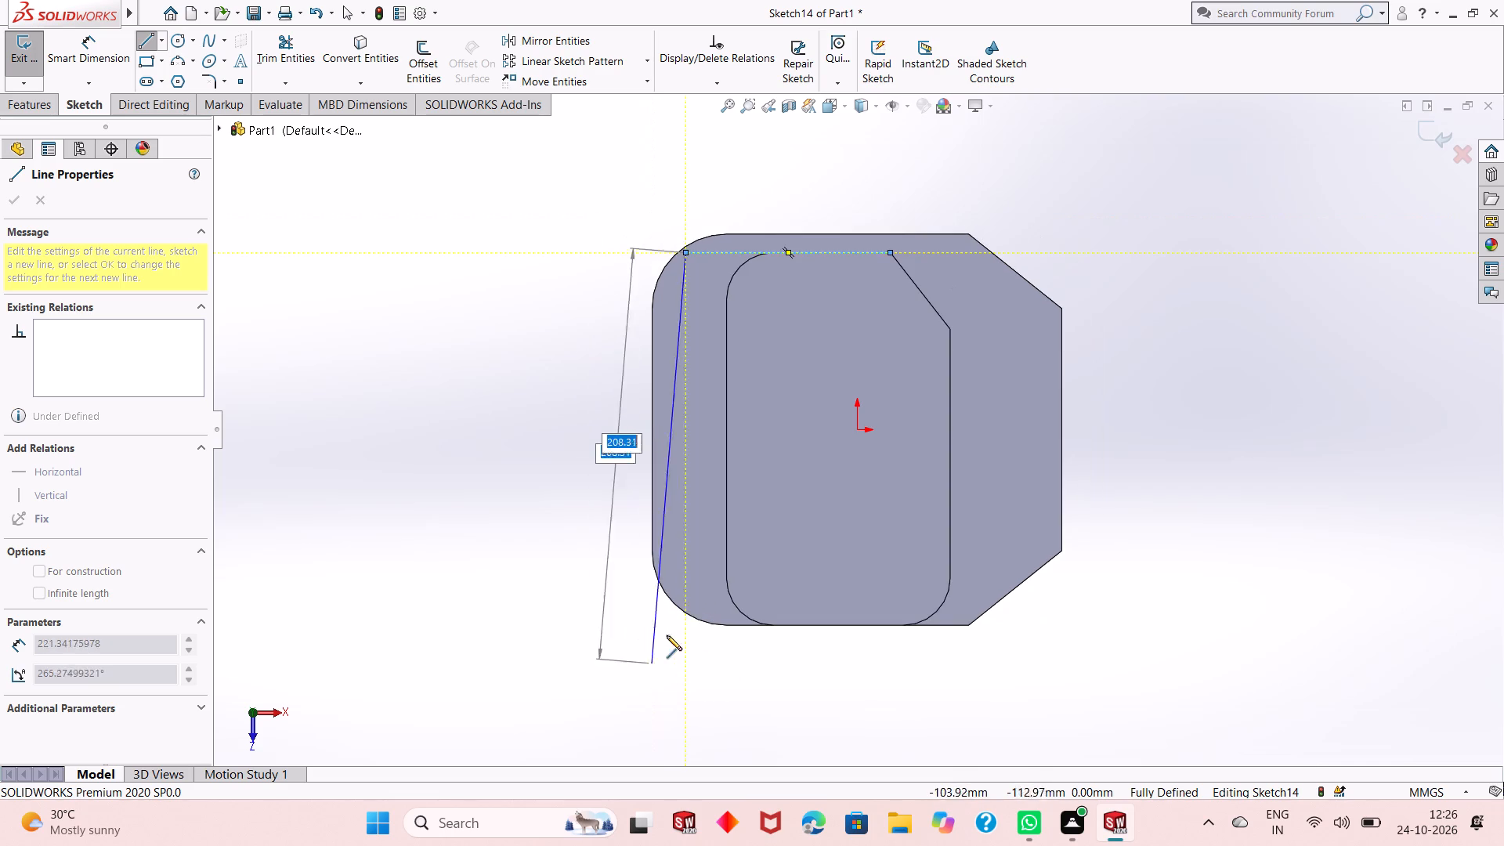
pyautogui.scroll(-5, 684, 624)
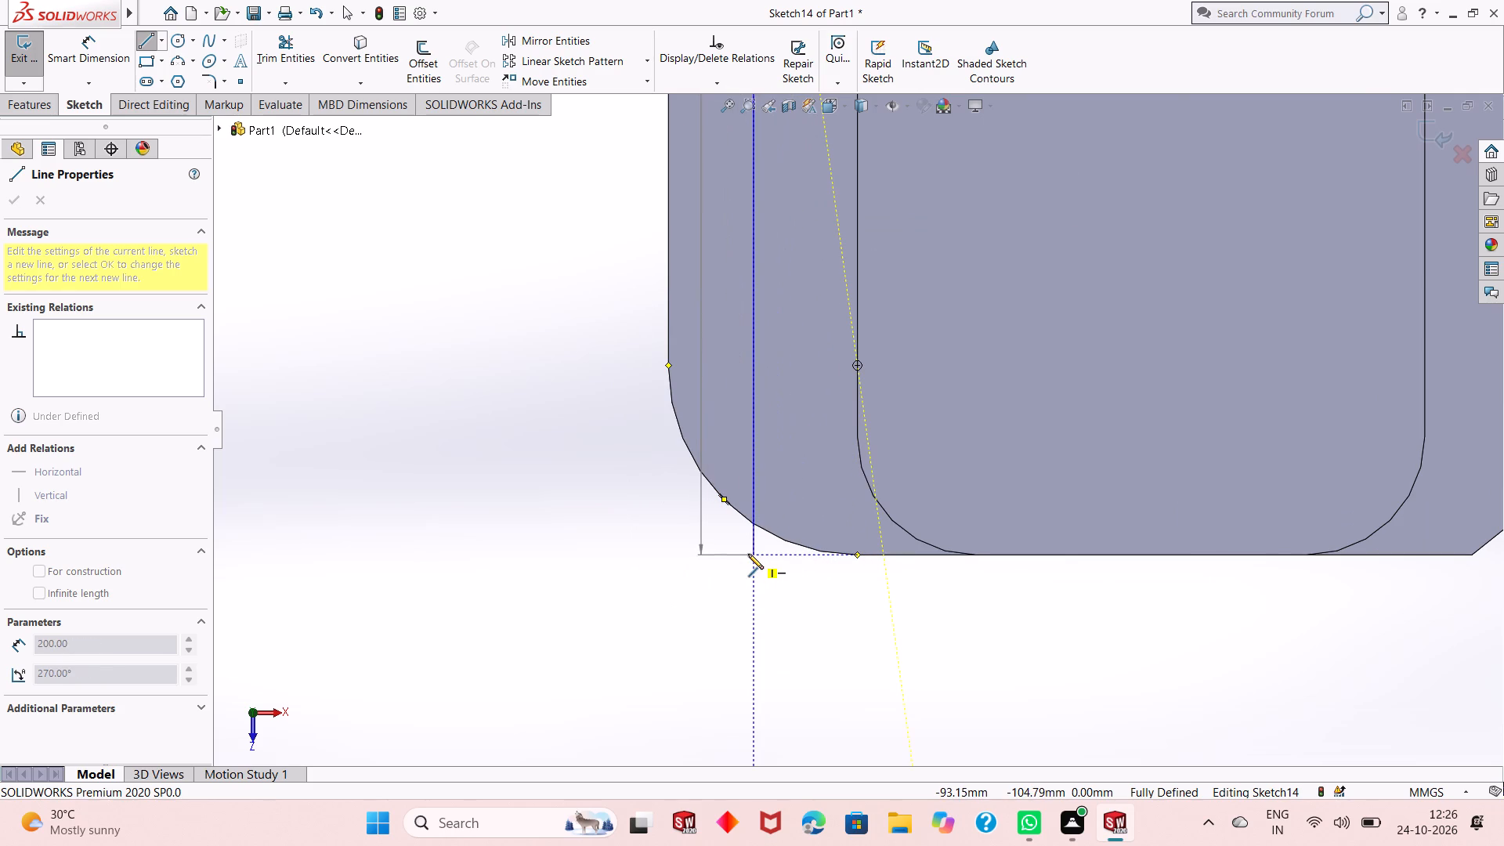
pyautogui.click(755, 555)
# Continue the profile with a 170 mm horizontal line along the block's front edge, running past the block's right side.
pyautogui.scroll(-4, 808, 559)
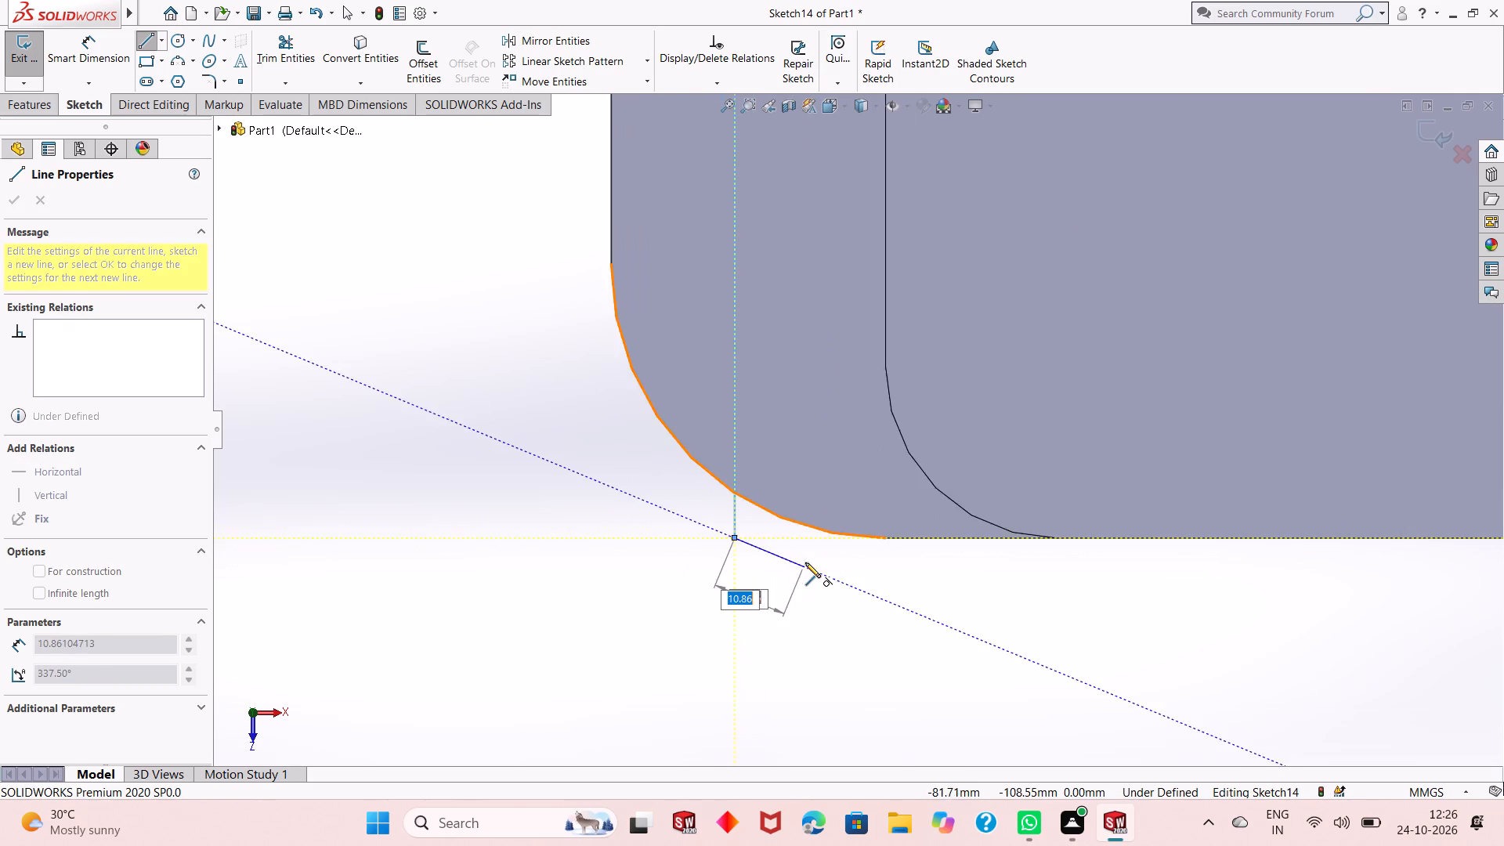
pyautogui.scroll(10, 801, 580)
pyautogui.scroll(-4, 935, 403)
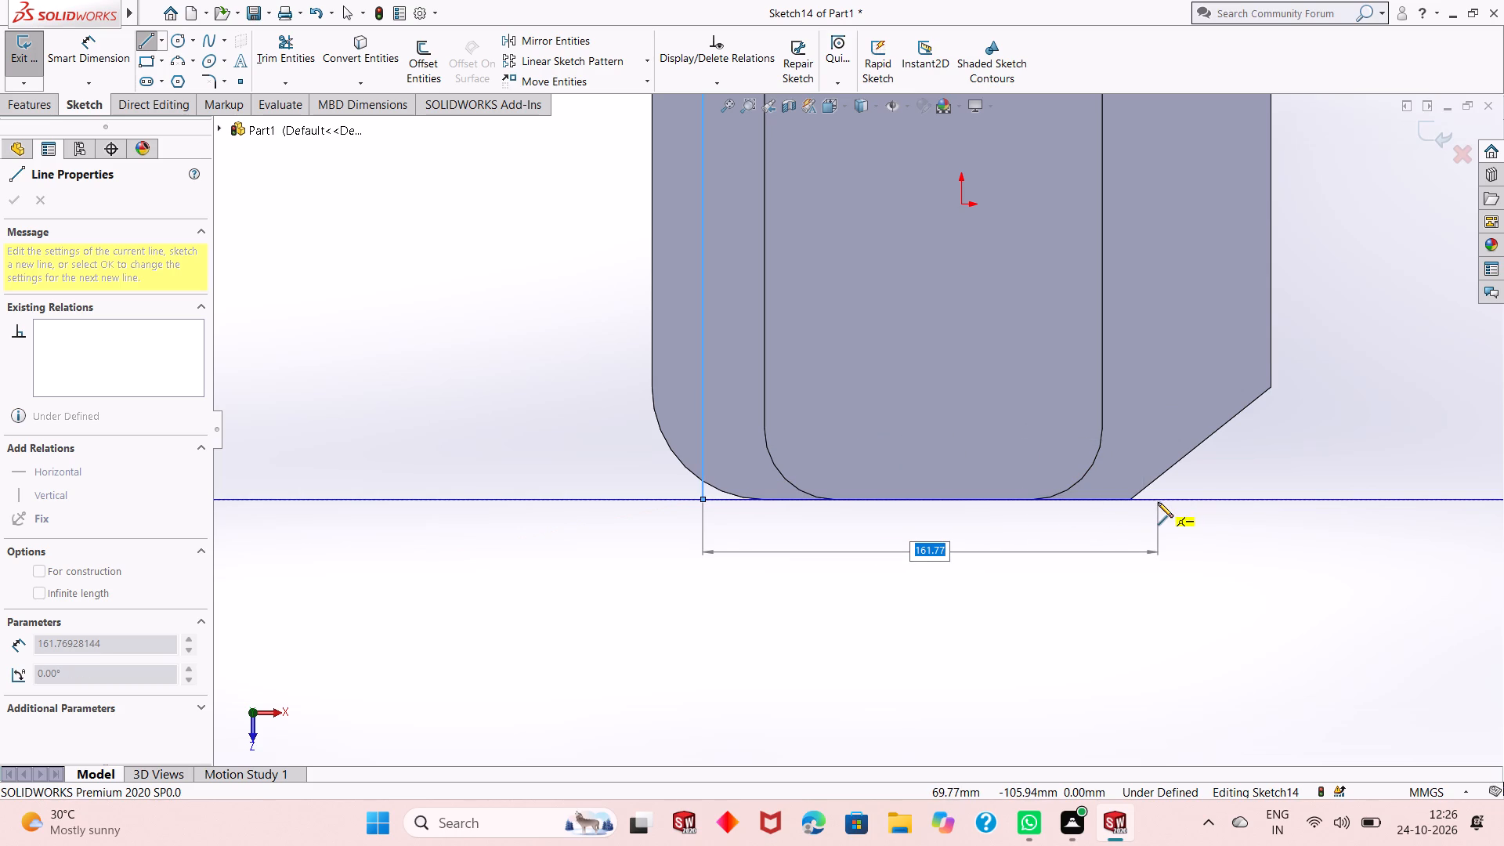
pyautogui.write('170')
pyautogui.press('Return')
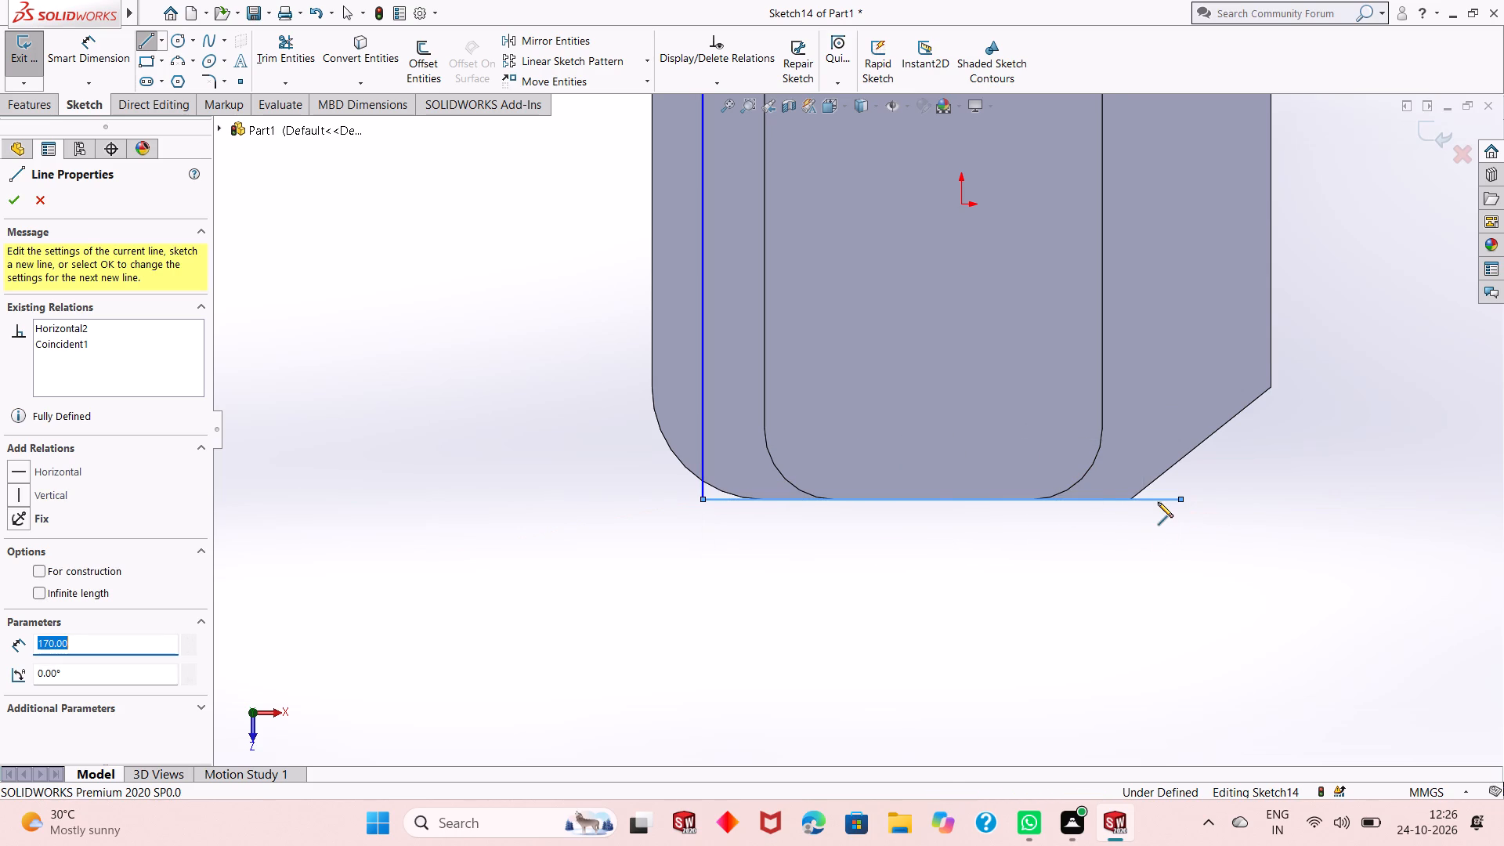
# Close the profile with a 159 mm vertical line, a 28 mm horizontal line to the chamfer's side corner, and a line along the chamfer.
pyautogui.scroll(-2, 1162, 561)
pyautogui.scroll(4, 1161, 562)
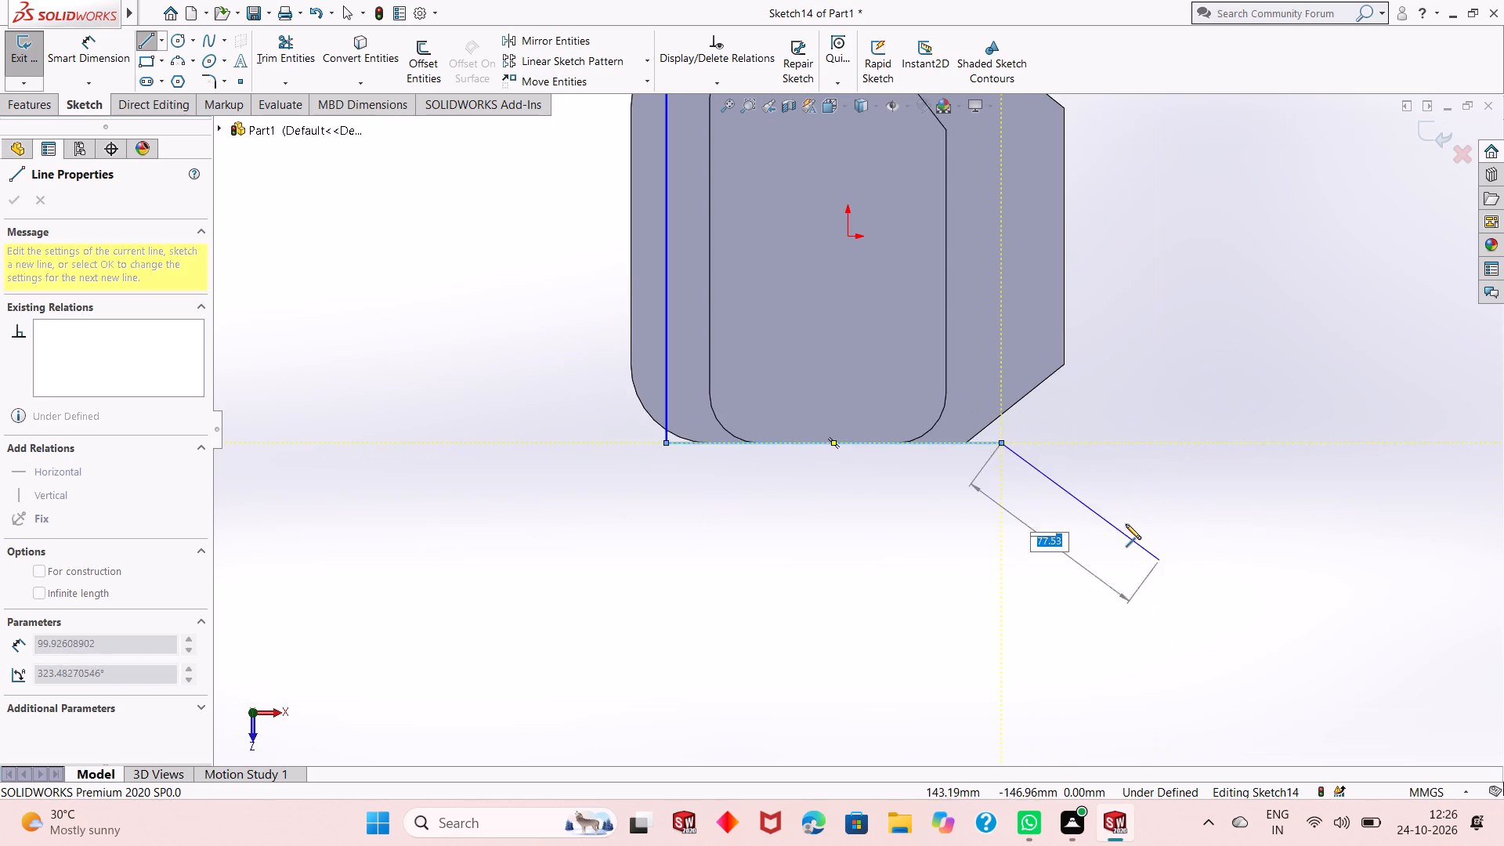
pyautogui.scroll(2, 1126, 523)
pyautogui.scroll(-3, 935, 130)
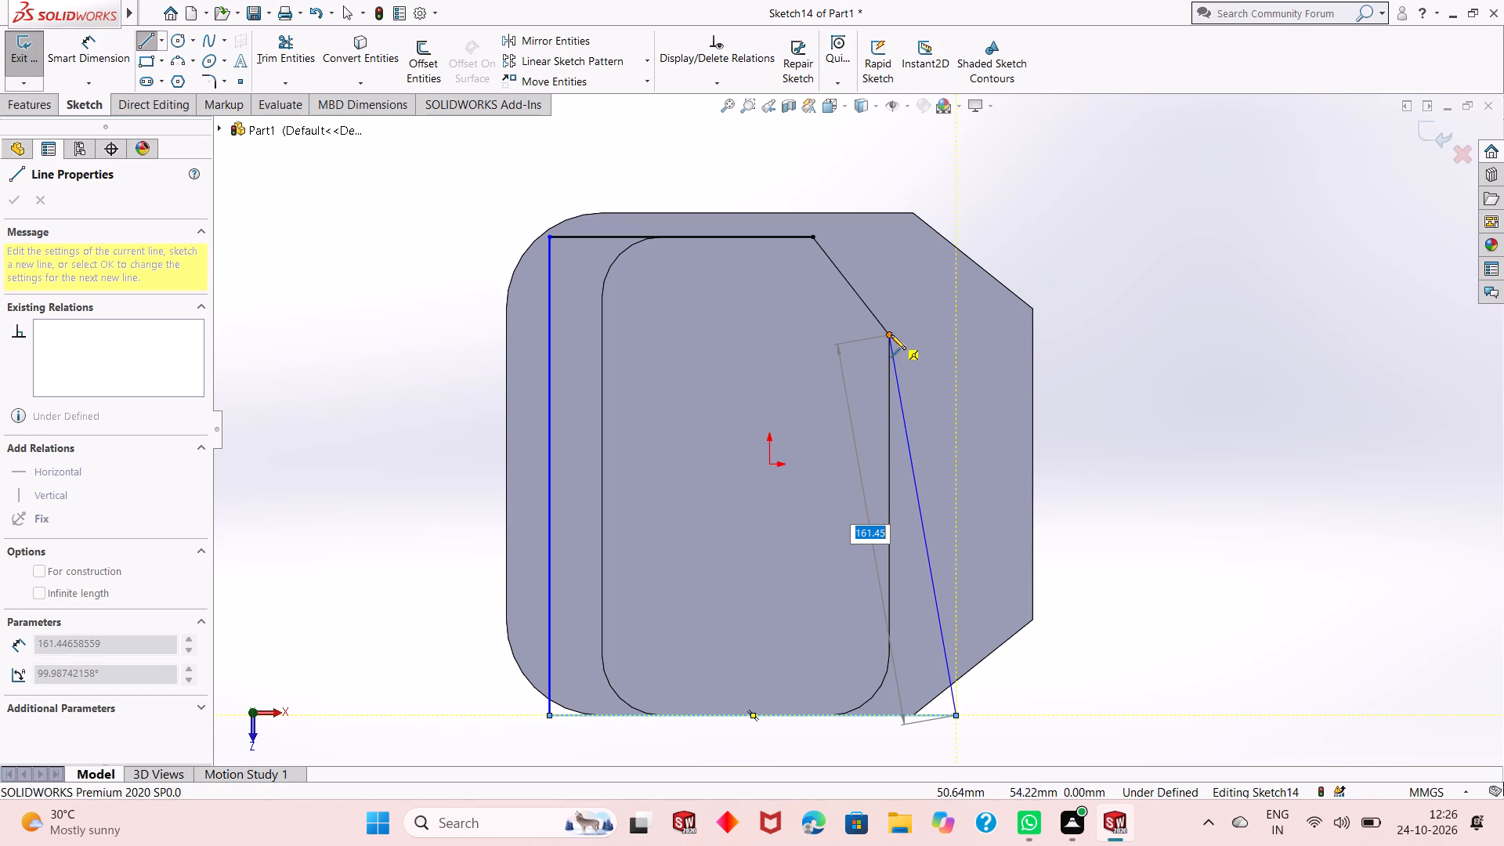
pyautogui.click(956, 336)
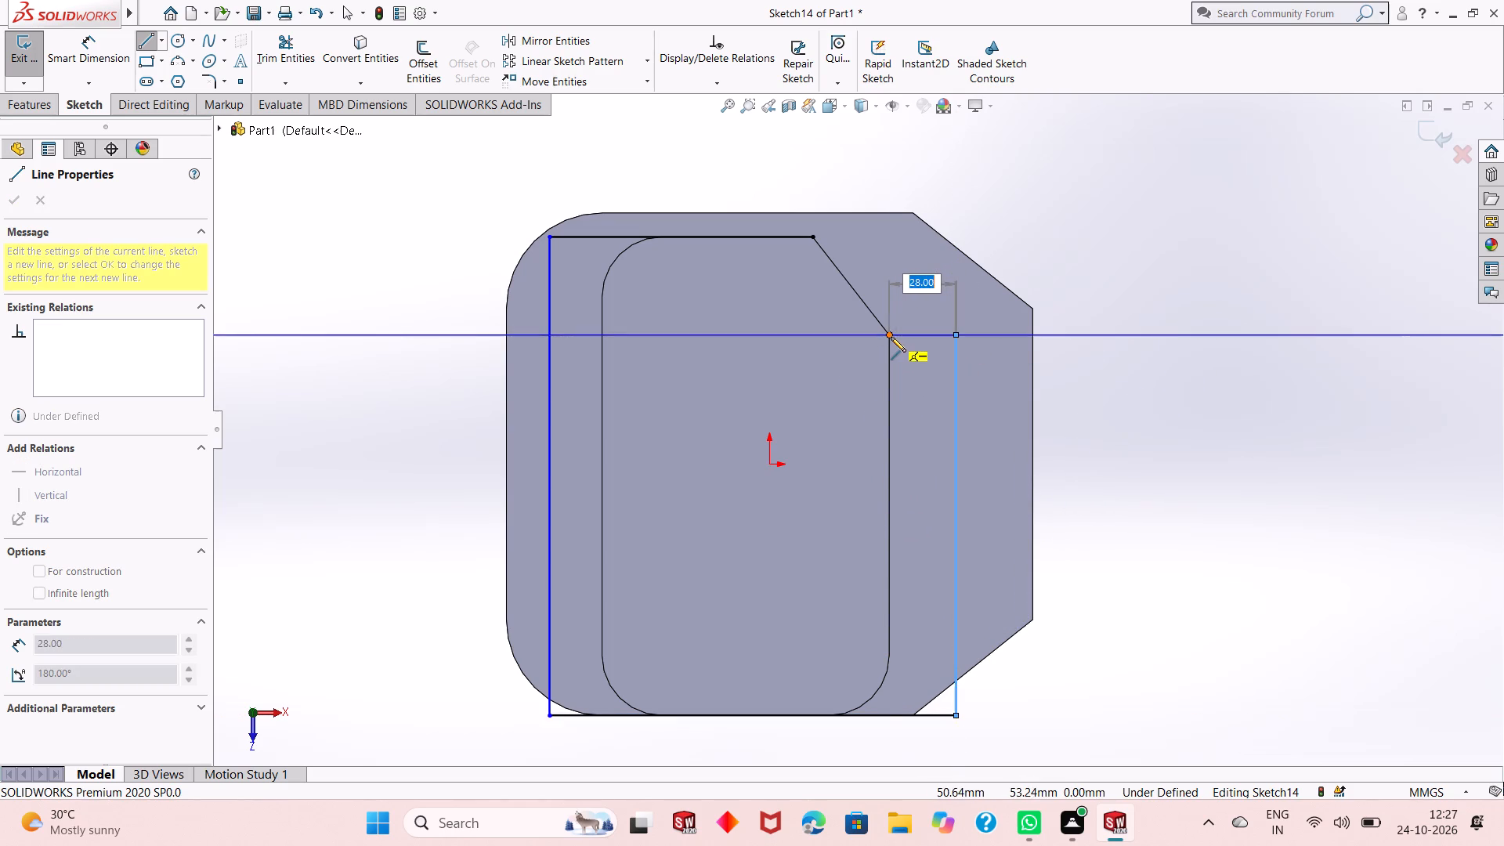
pyautogui.click(891, 337)
pyautogui.click(813, 235)
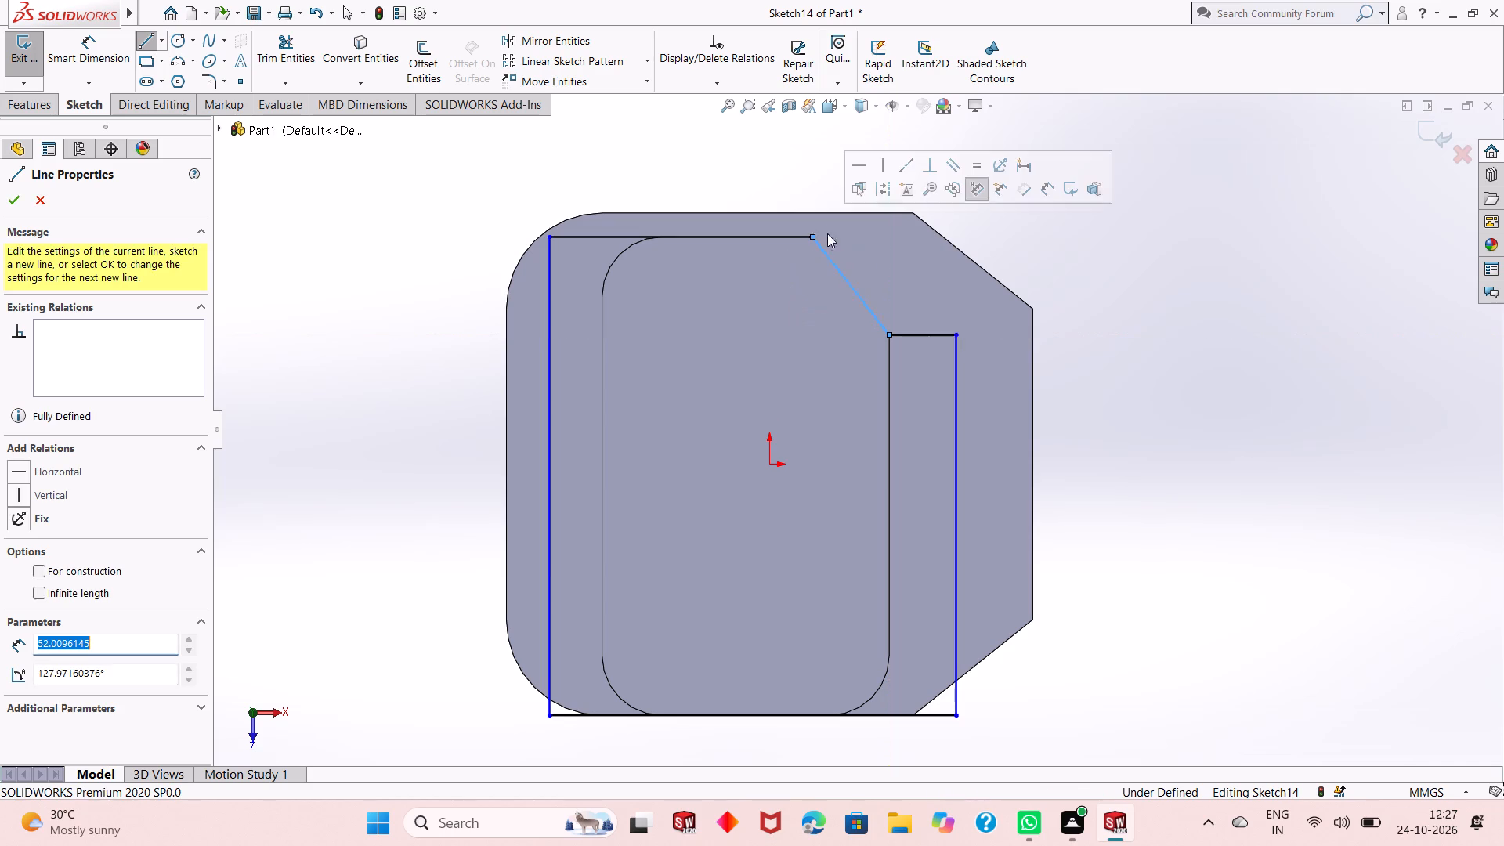
pyautogui.rightClick(1128, 226)
pyautogui.click(1156, 241)
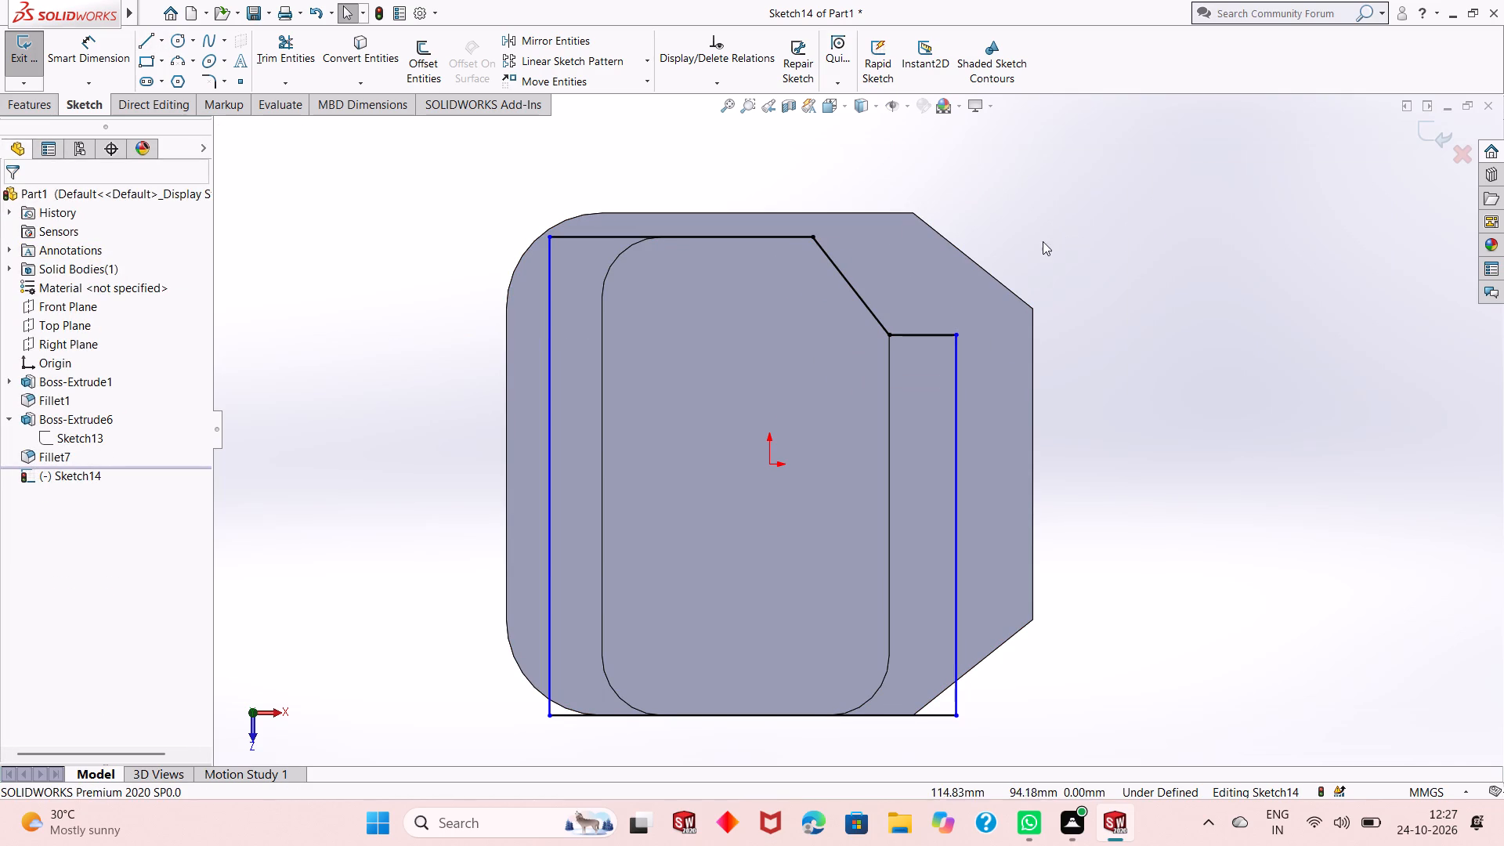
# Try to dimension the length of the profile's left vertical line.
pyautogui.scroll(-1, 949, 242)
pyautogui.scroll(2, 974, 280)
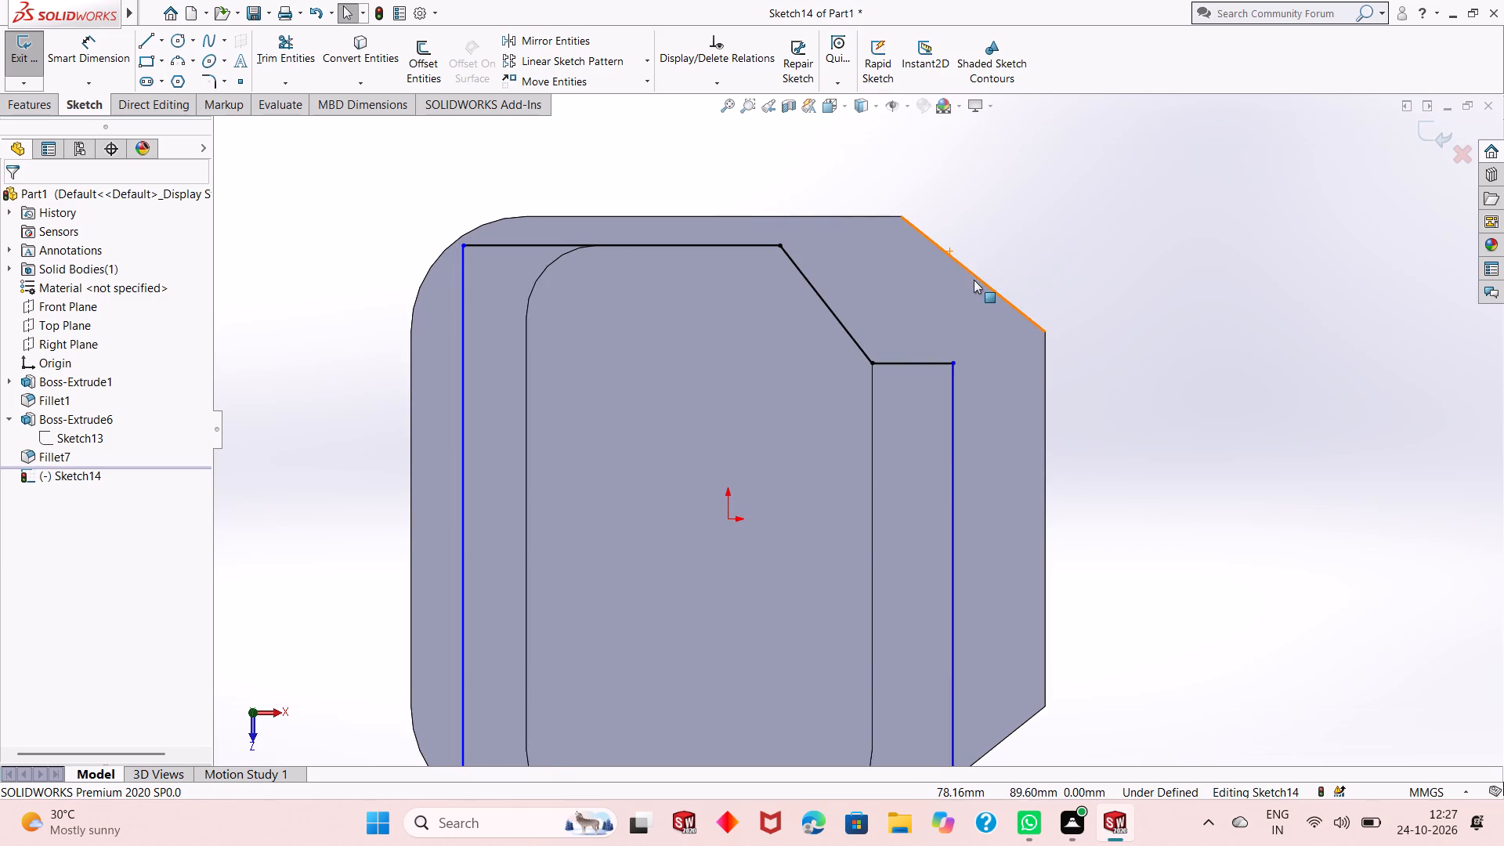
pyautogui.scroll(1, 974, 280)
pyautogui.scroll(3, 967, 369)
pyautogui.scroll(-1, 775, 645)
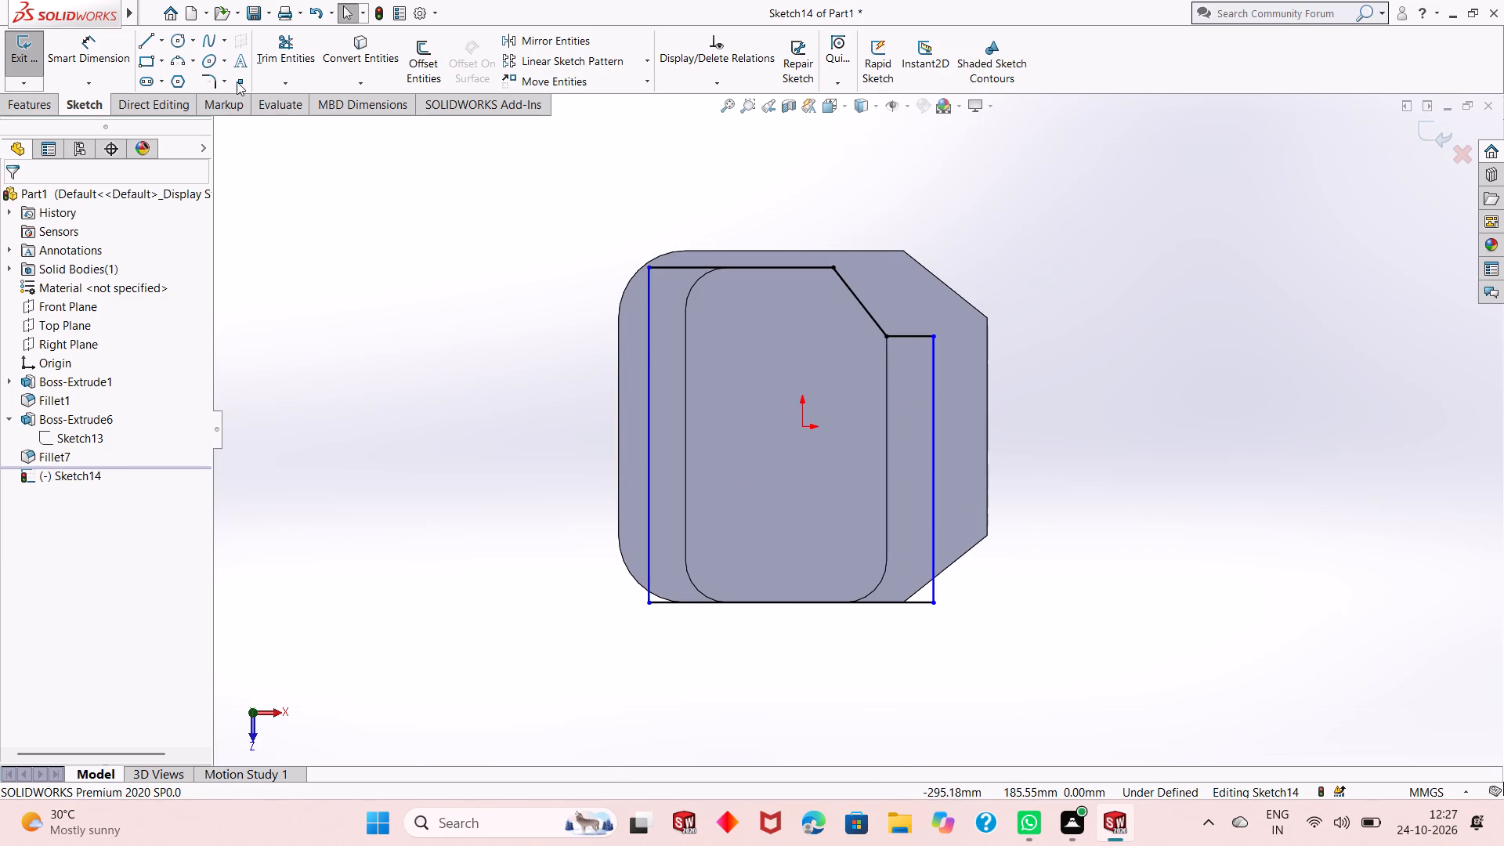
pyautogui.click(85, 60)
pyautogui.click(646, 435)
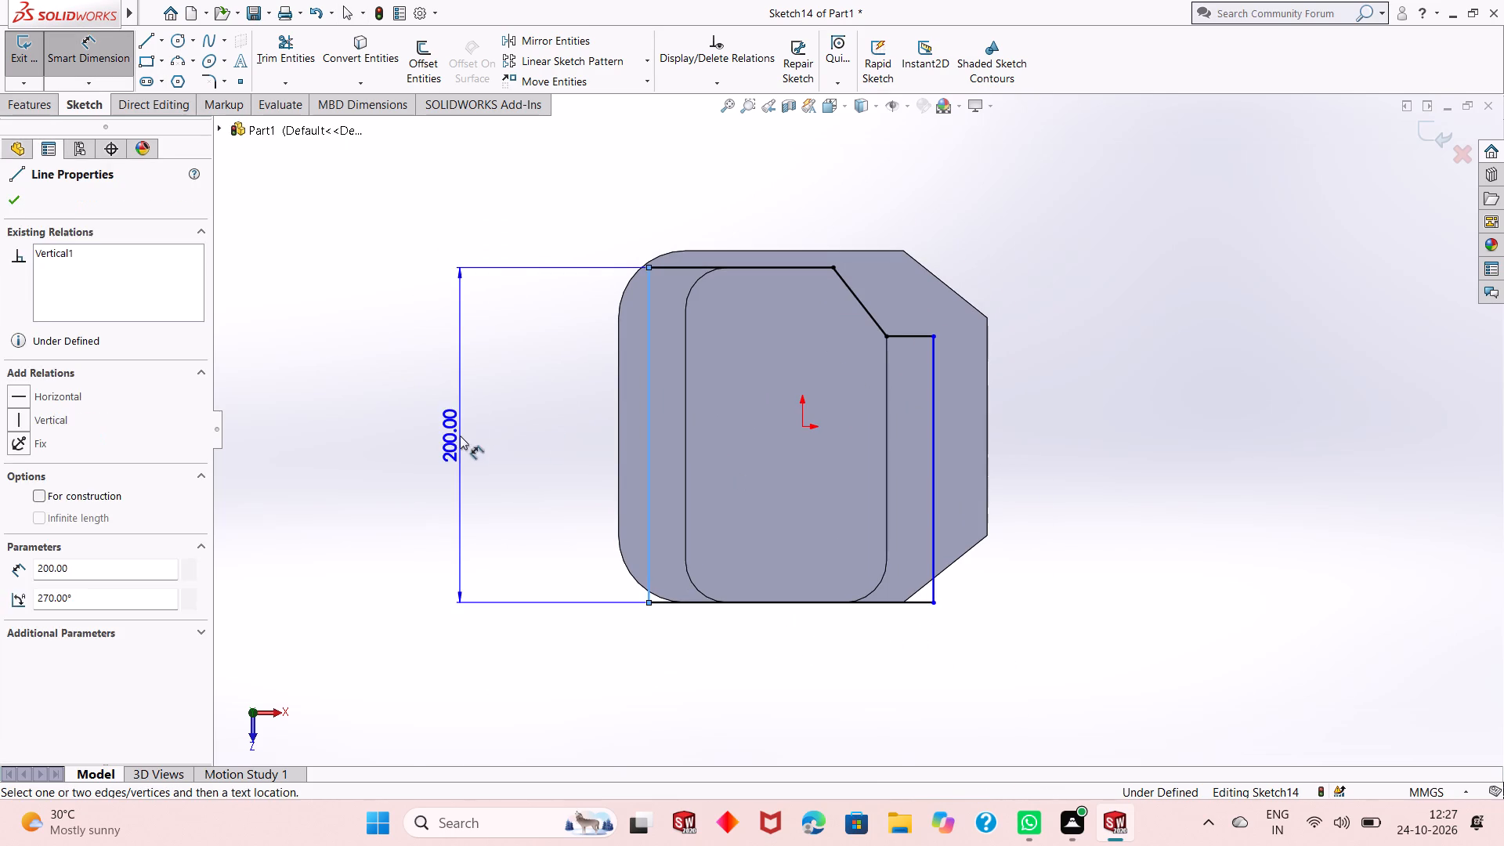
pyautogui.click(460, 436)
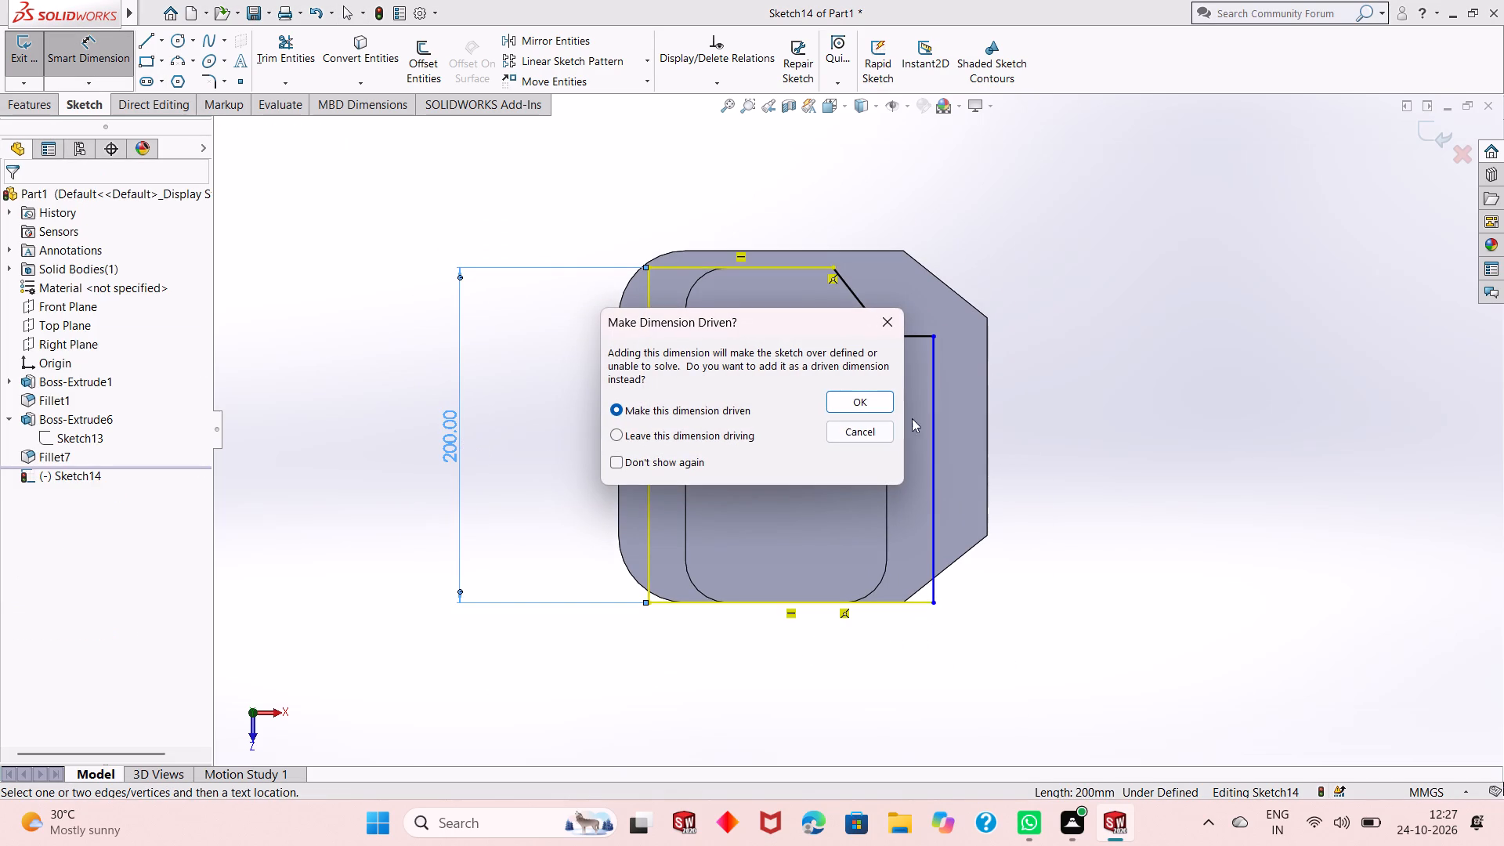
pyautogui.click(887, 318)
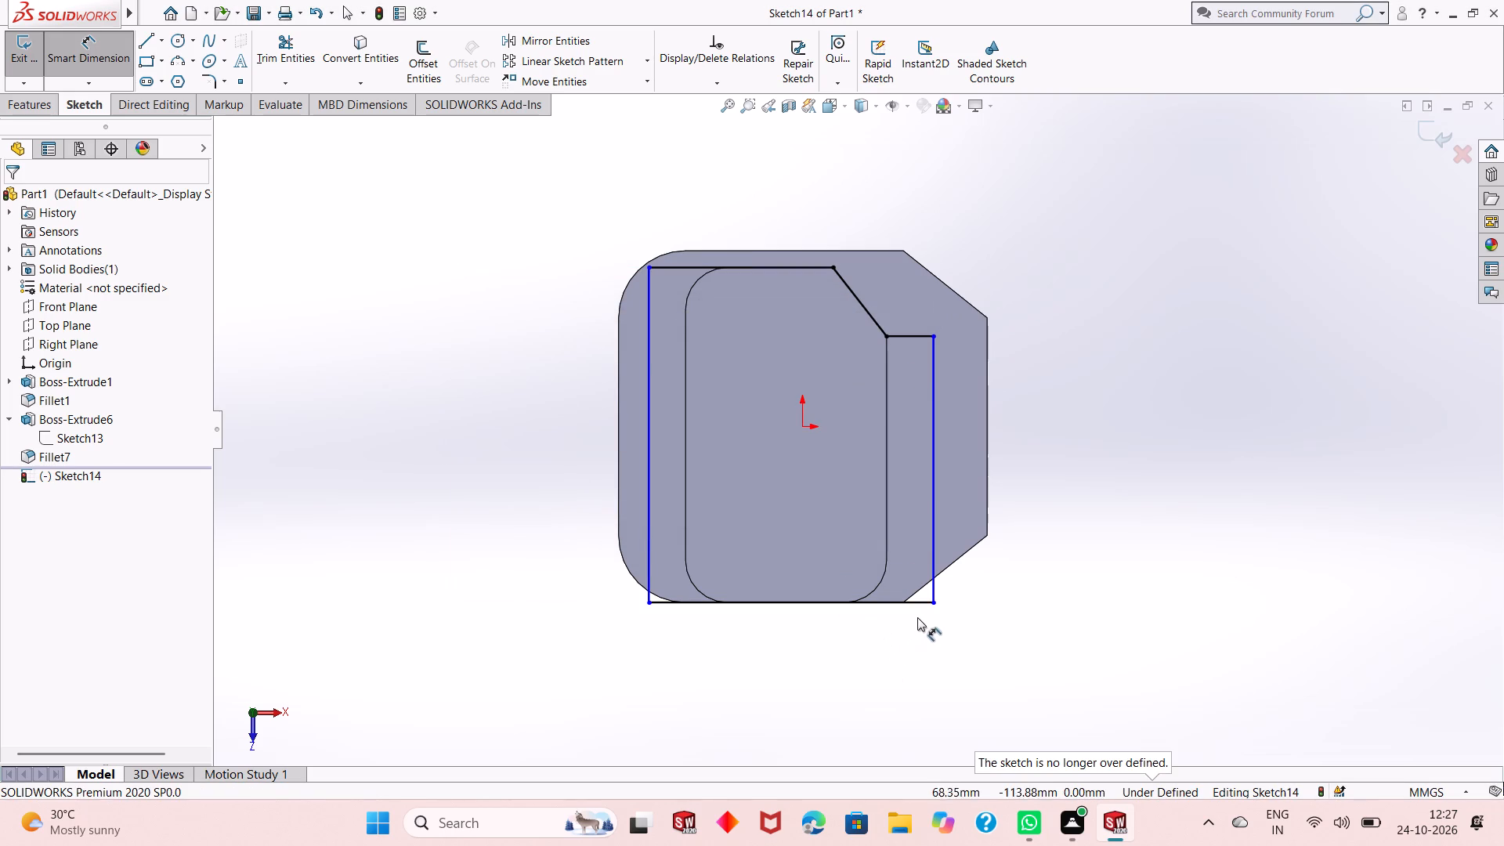
# Dimension the length of the profile's front horizontal line.
pyautogui.click(927, 606)
pyautogui.click(919, 644)
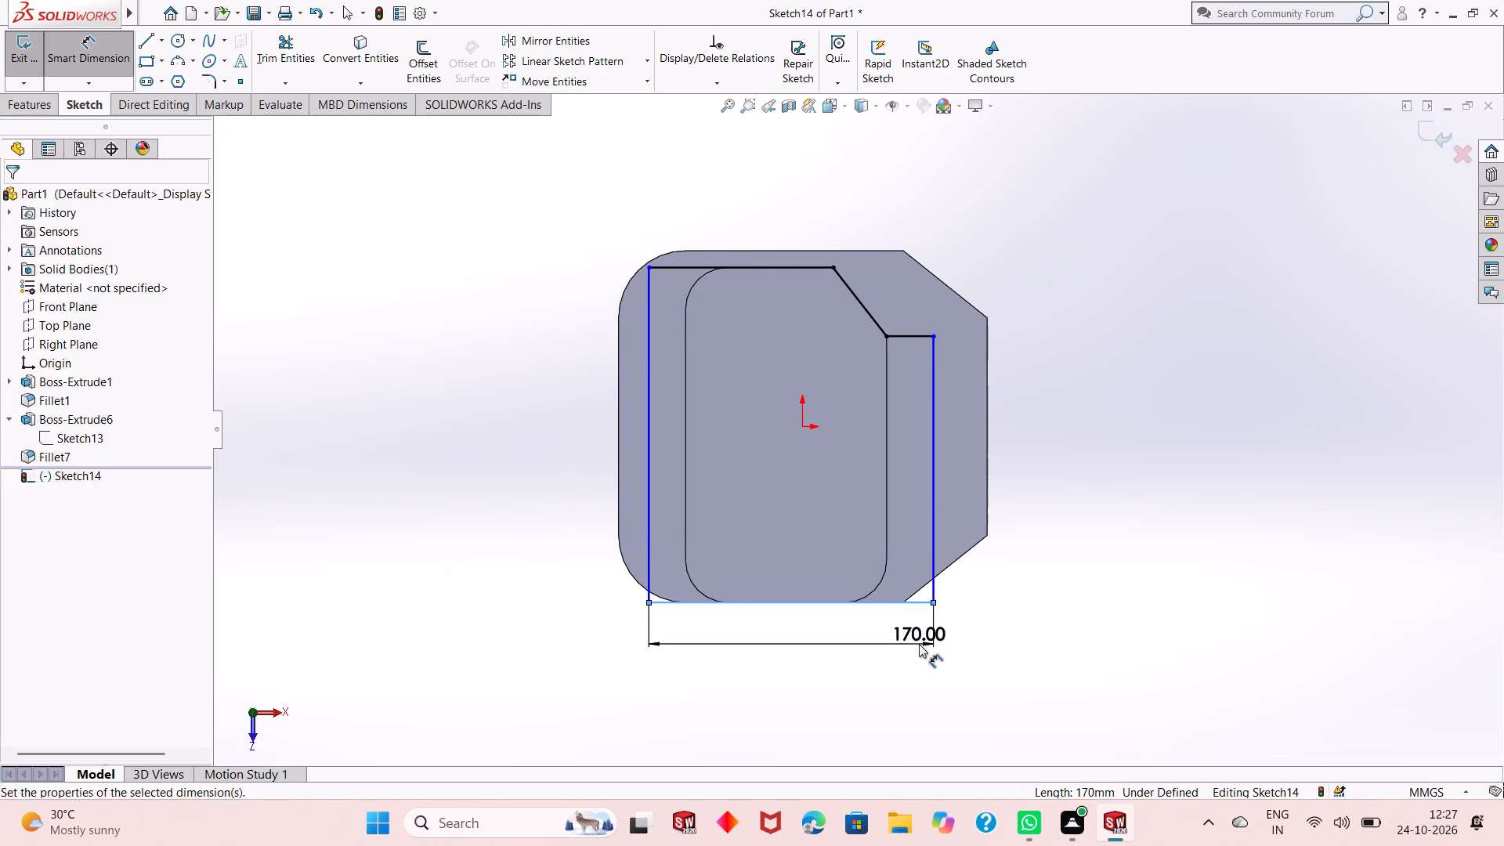
pyautogui.press('Return')
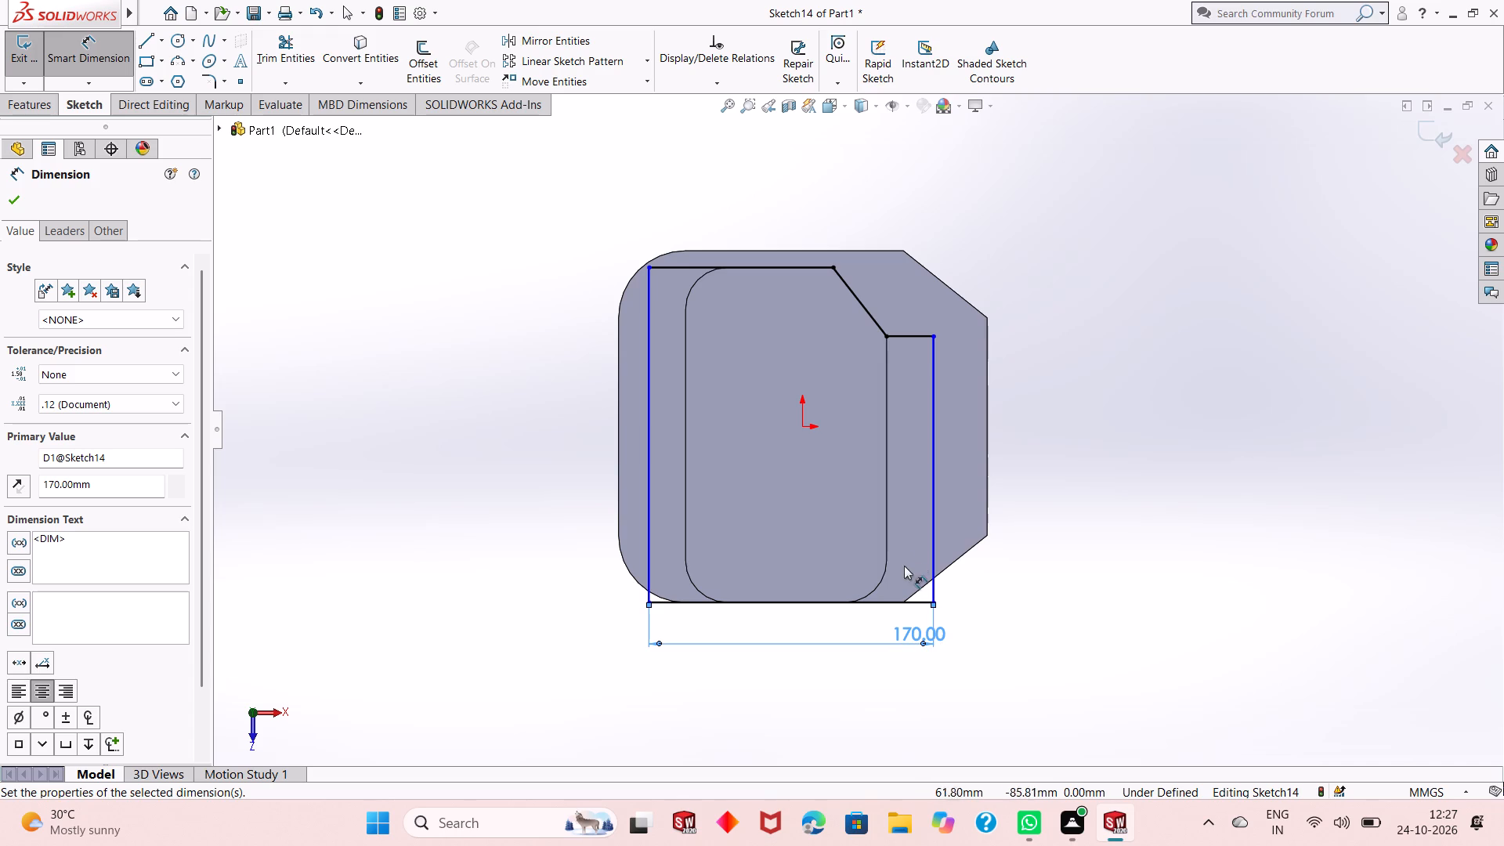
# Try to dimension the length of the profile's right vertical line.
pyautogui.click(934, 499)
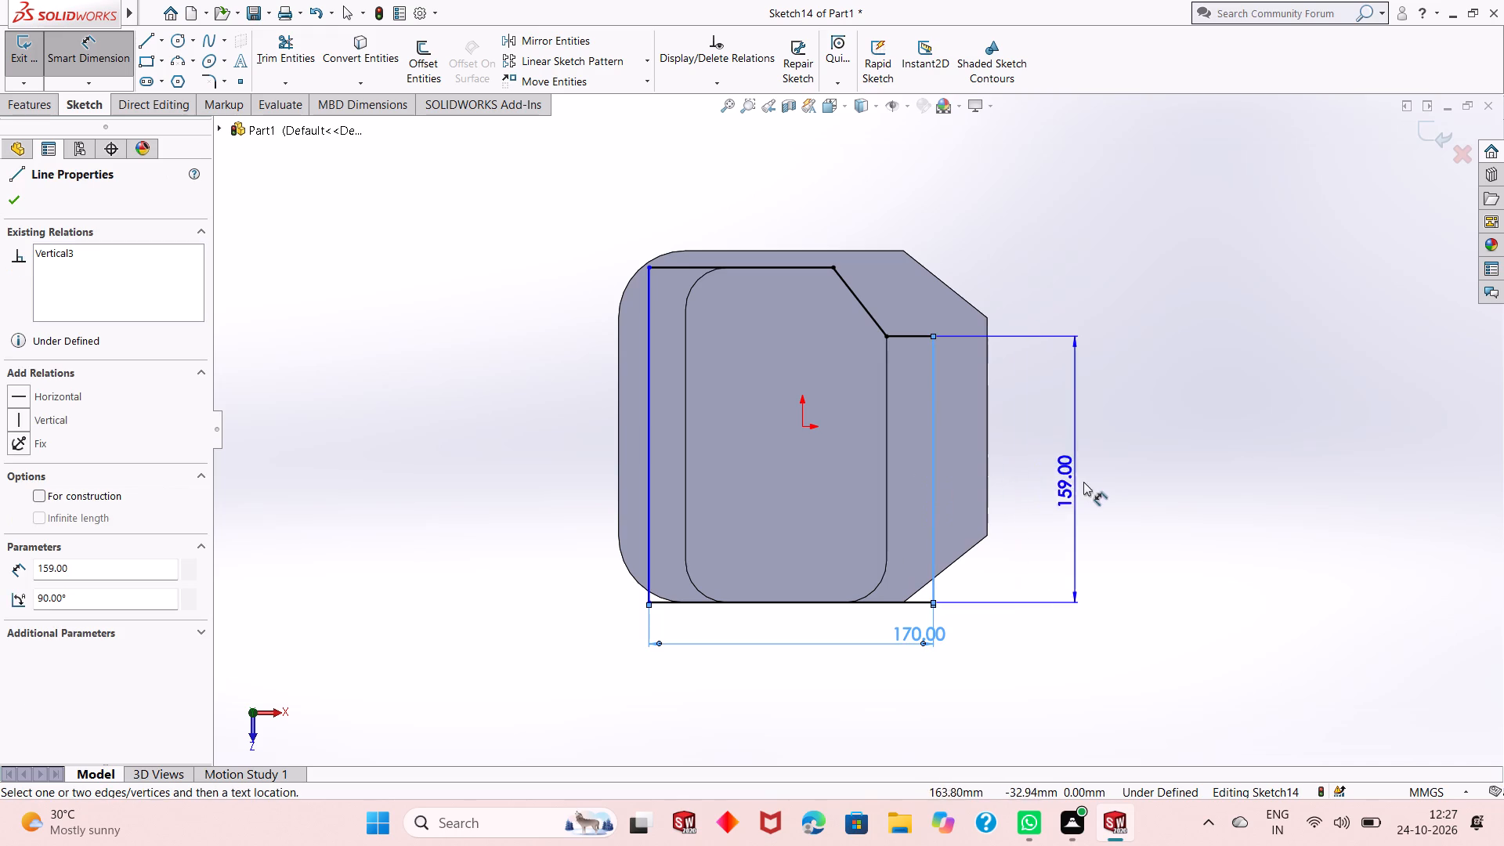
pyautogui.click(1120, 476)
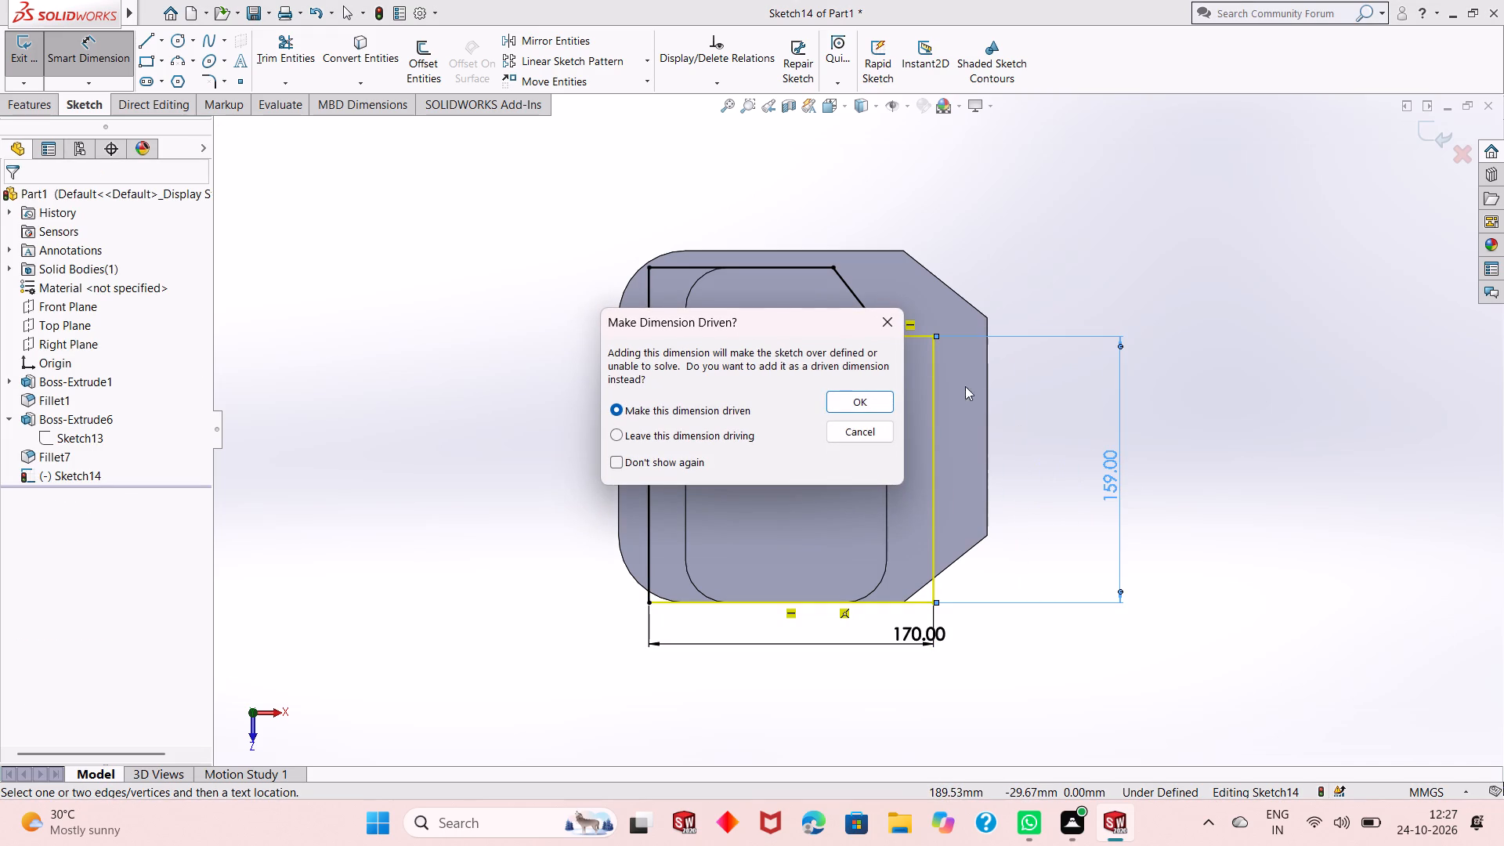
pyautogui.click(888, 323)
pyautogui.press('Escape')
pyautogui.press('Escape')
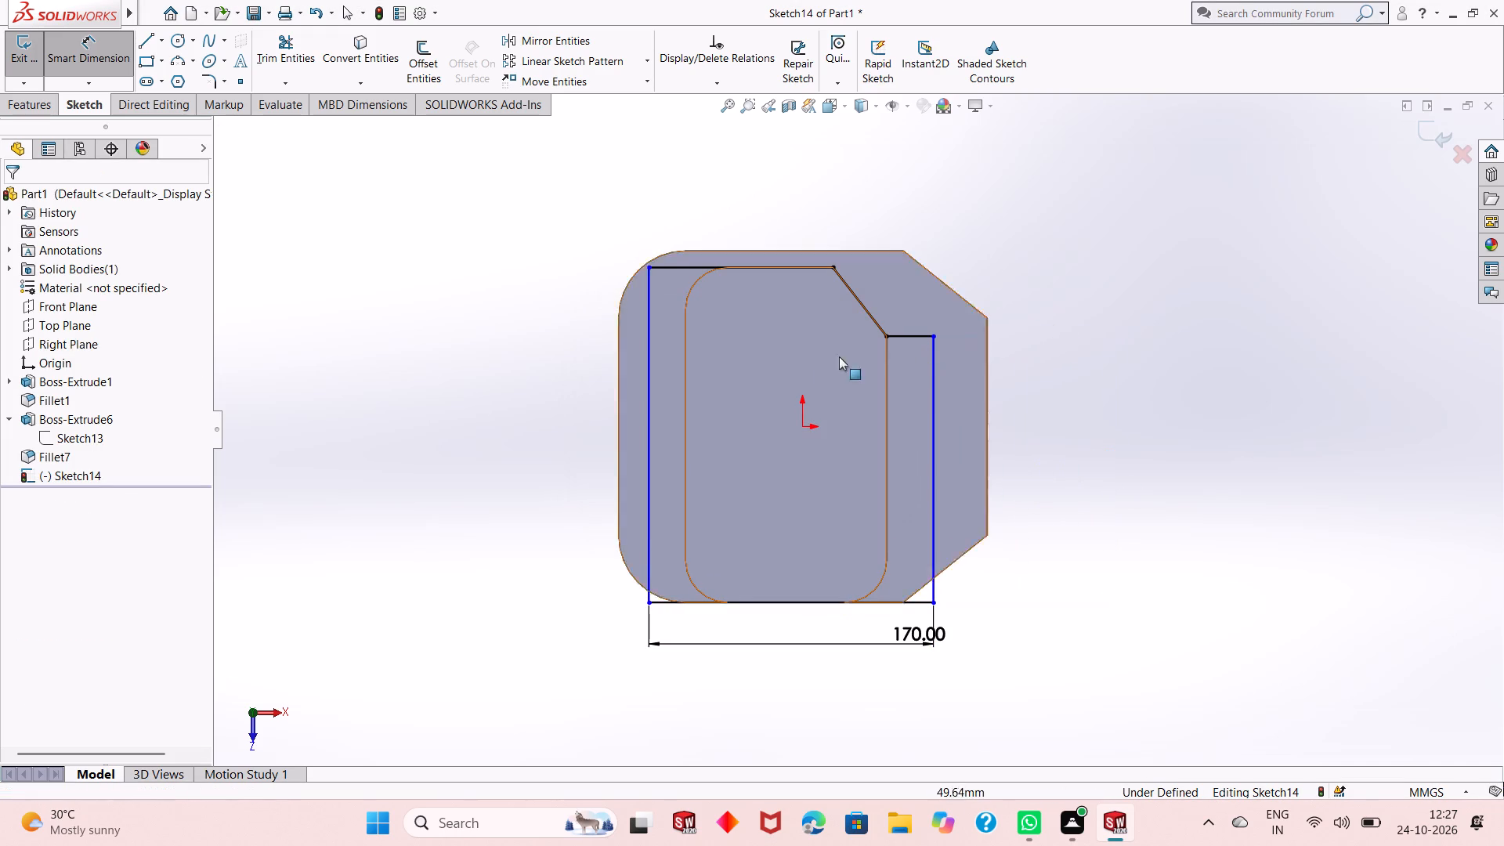
# Add a Fix relation to the profile's rear left corner point.
pyautogui.press('Escape')
pyautogui.press('Escape')
pyautogui.press('Escape')
pyautogui.click(651, 264)
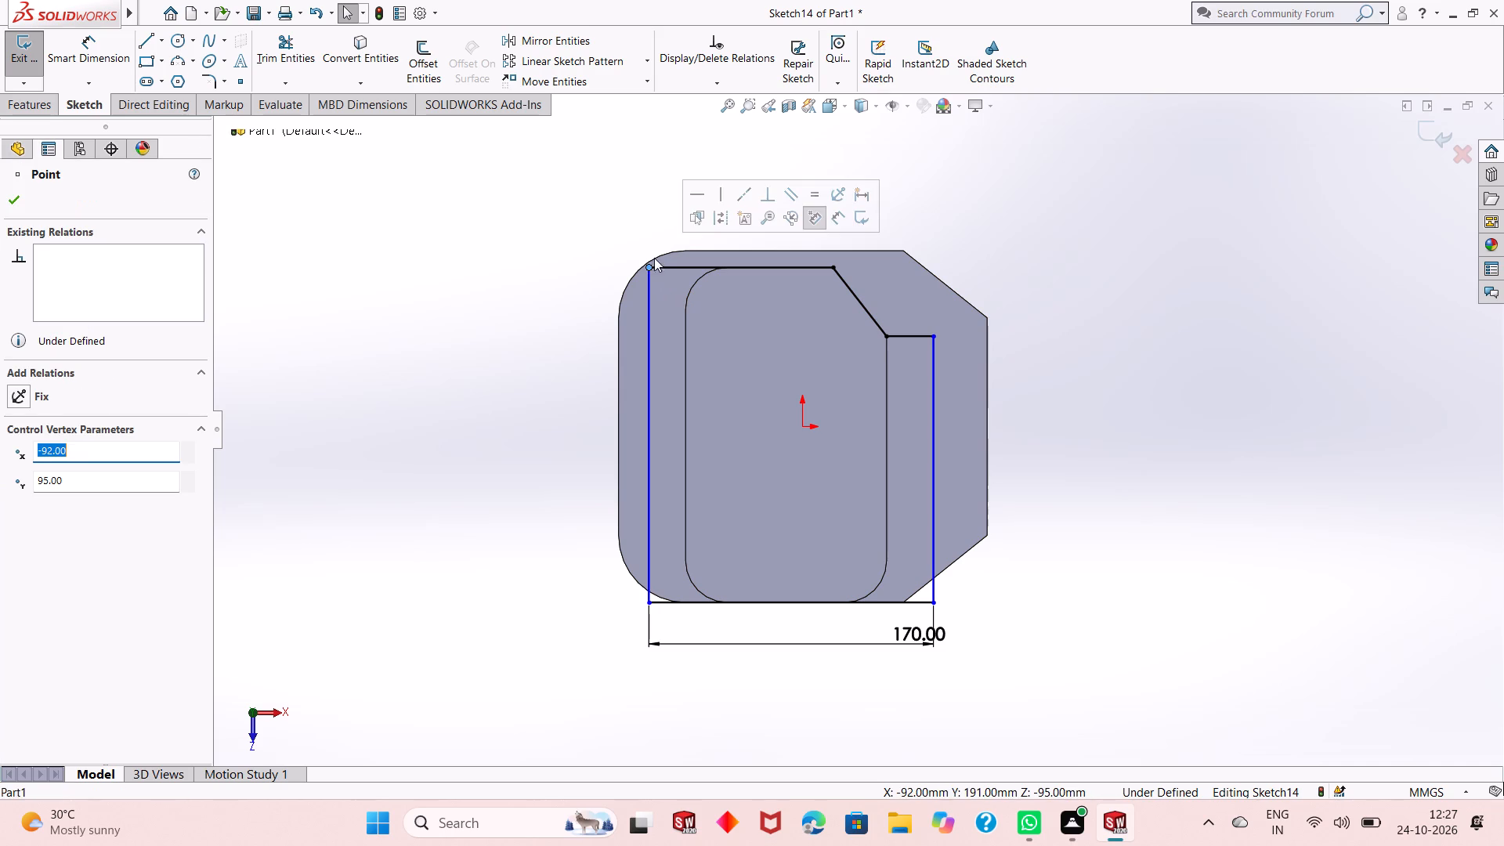
pyautogui.click(844, 193)
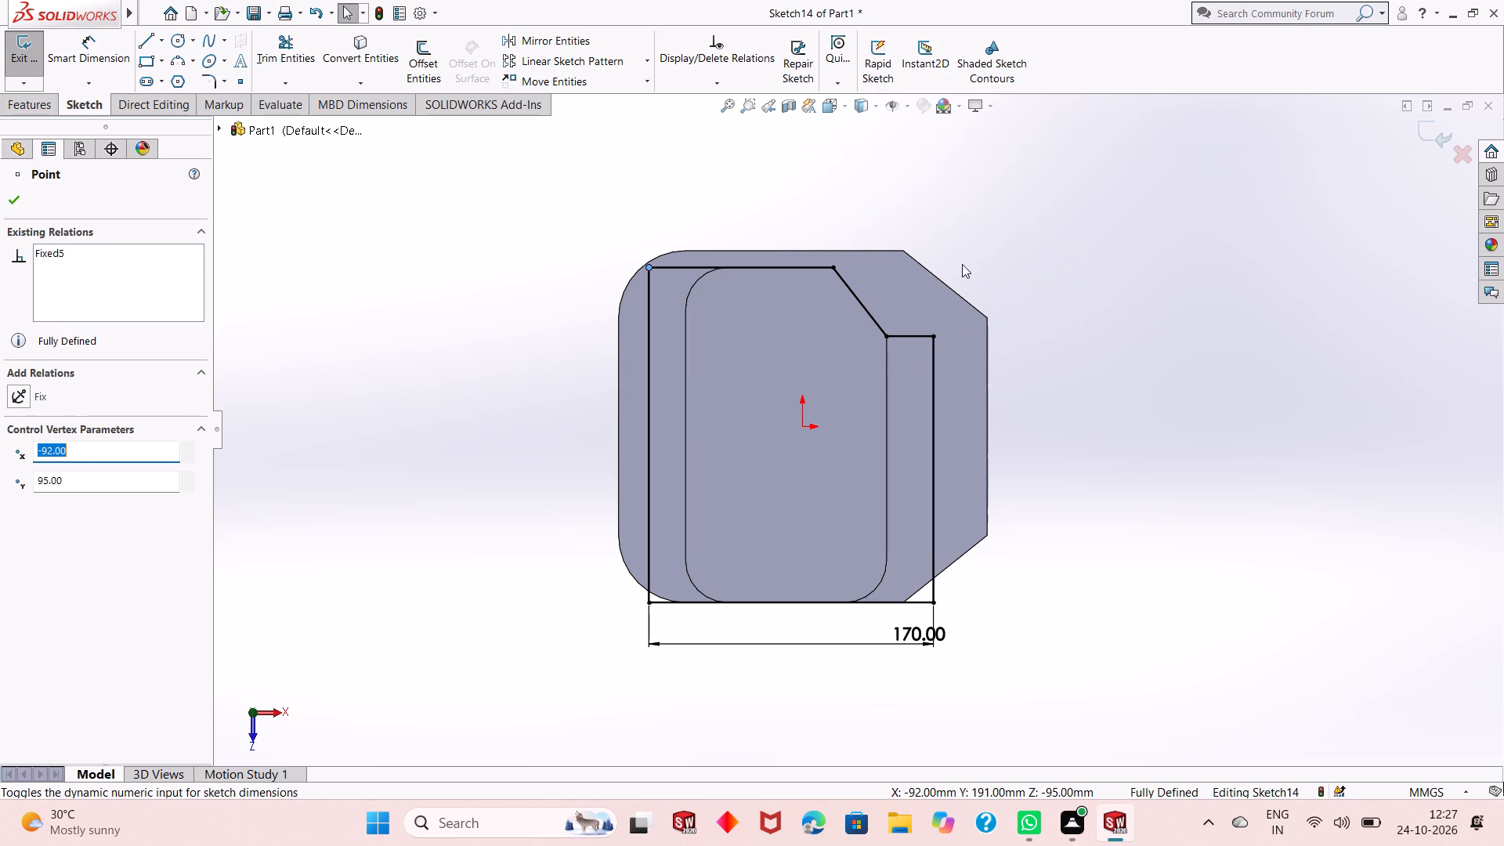
pyautogui.click(12, 196)
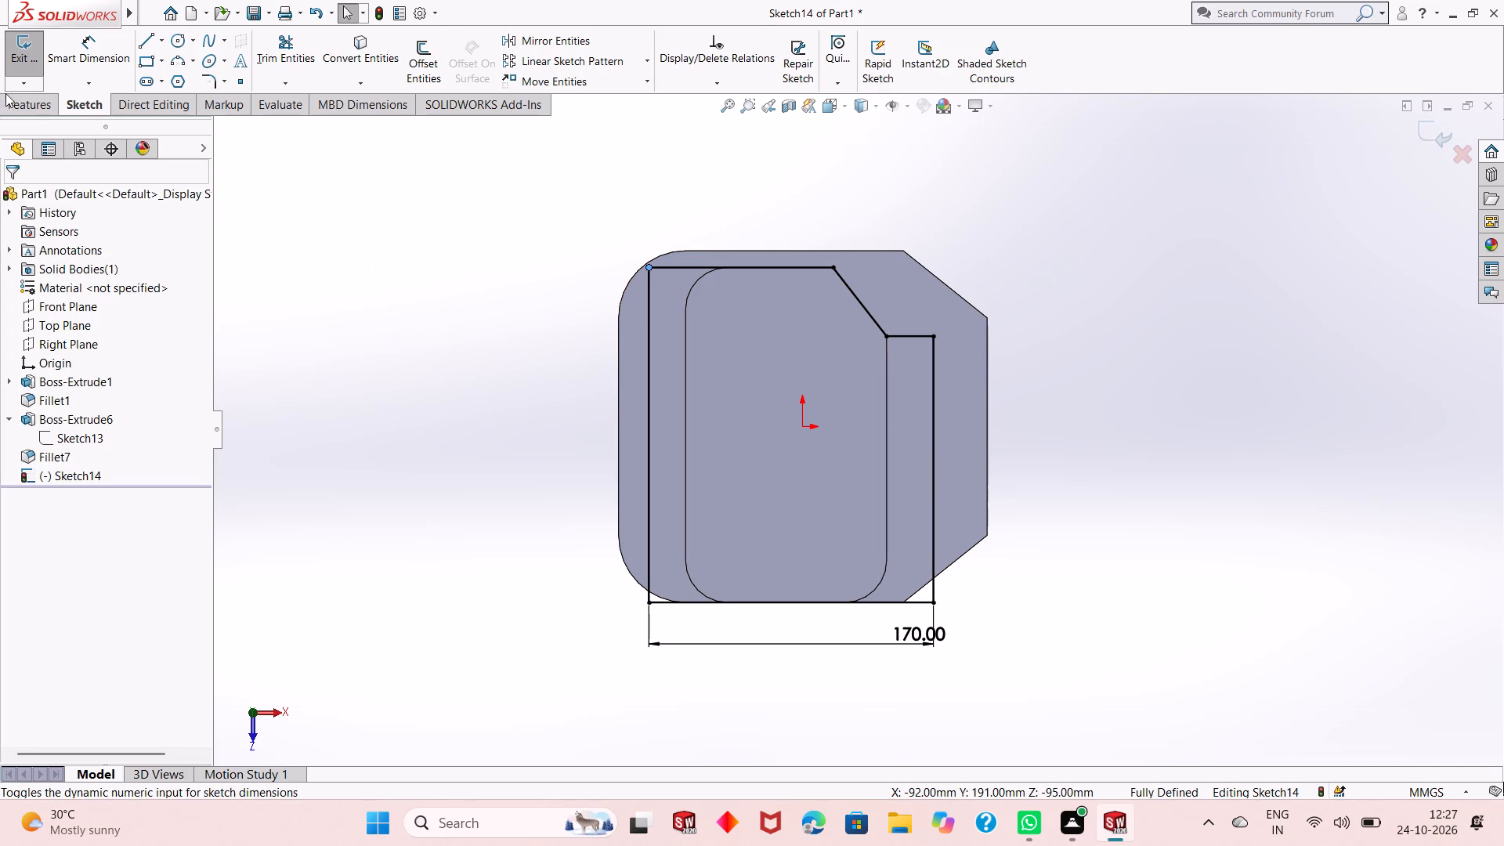
# Extrude the top plate's profile 10 mm blind in the reversed direction, toward the base plate, merged with the block.
pyautogui.click(24, 107)
pyautogui.click(48, 61)
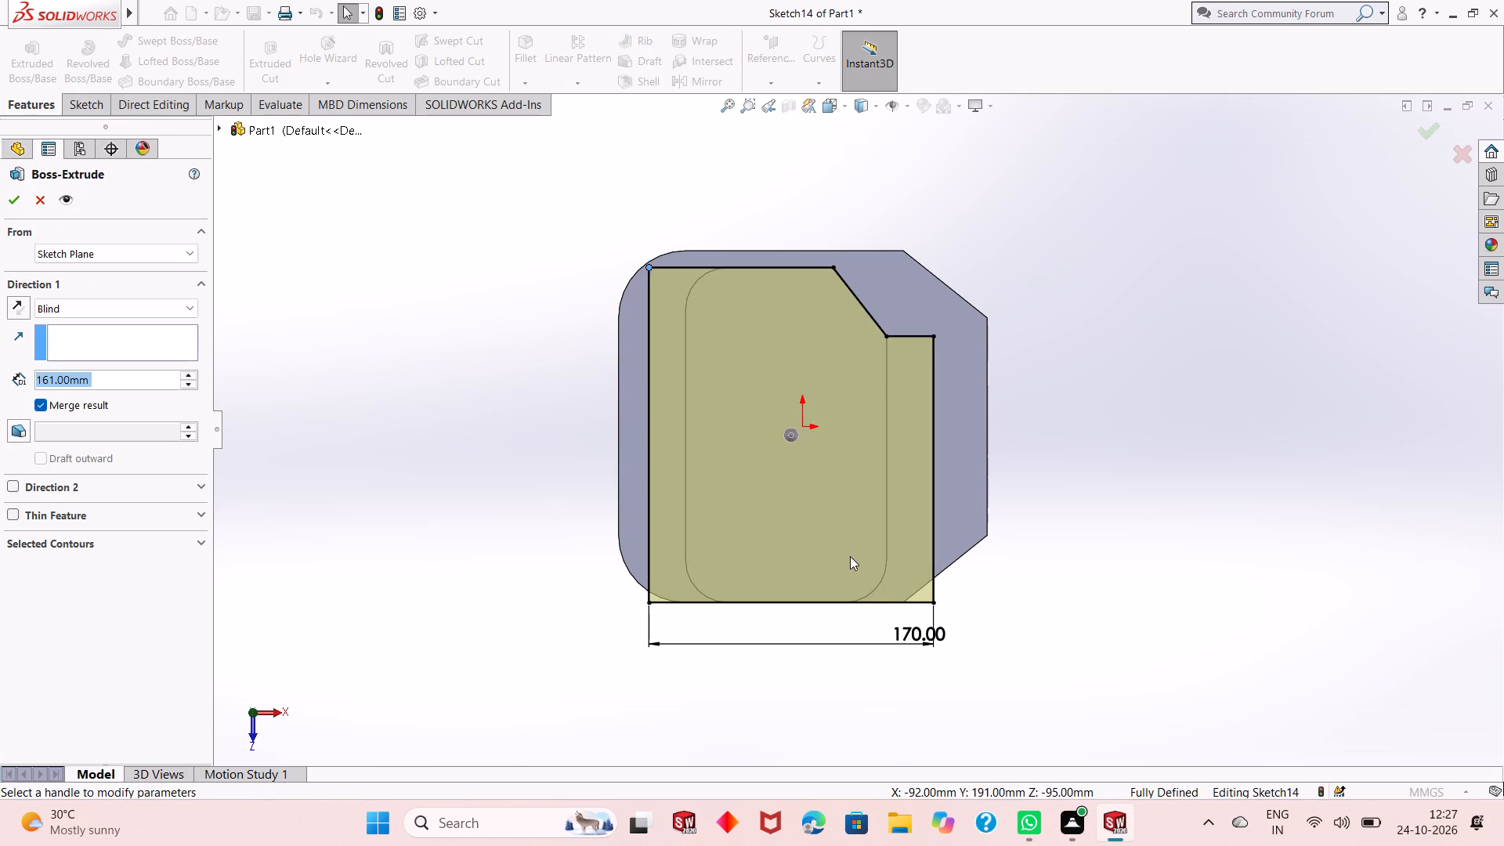
pyautogui.moveTo(848, 546); pyautogui.dragTo(853, 412, button='middle')
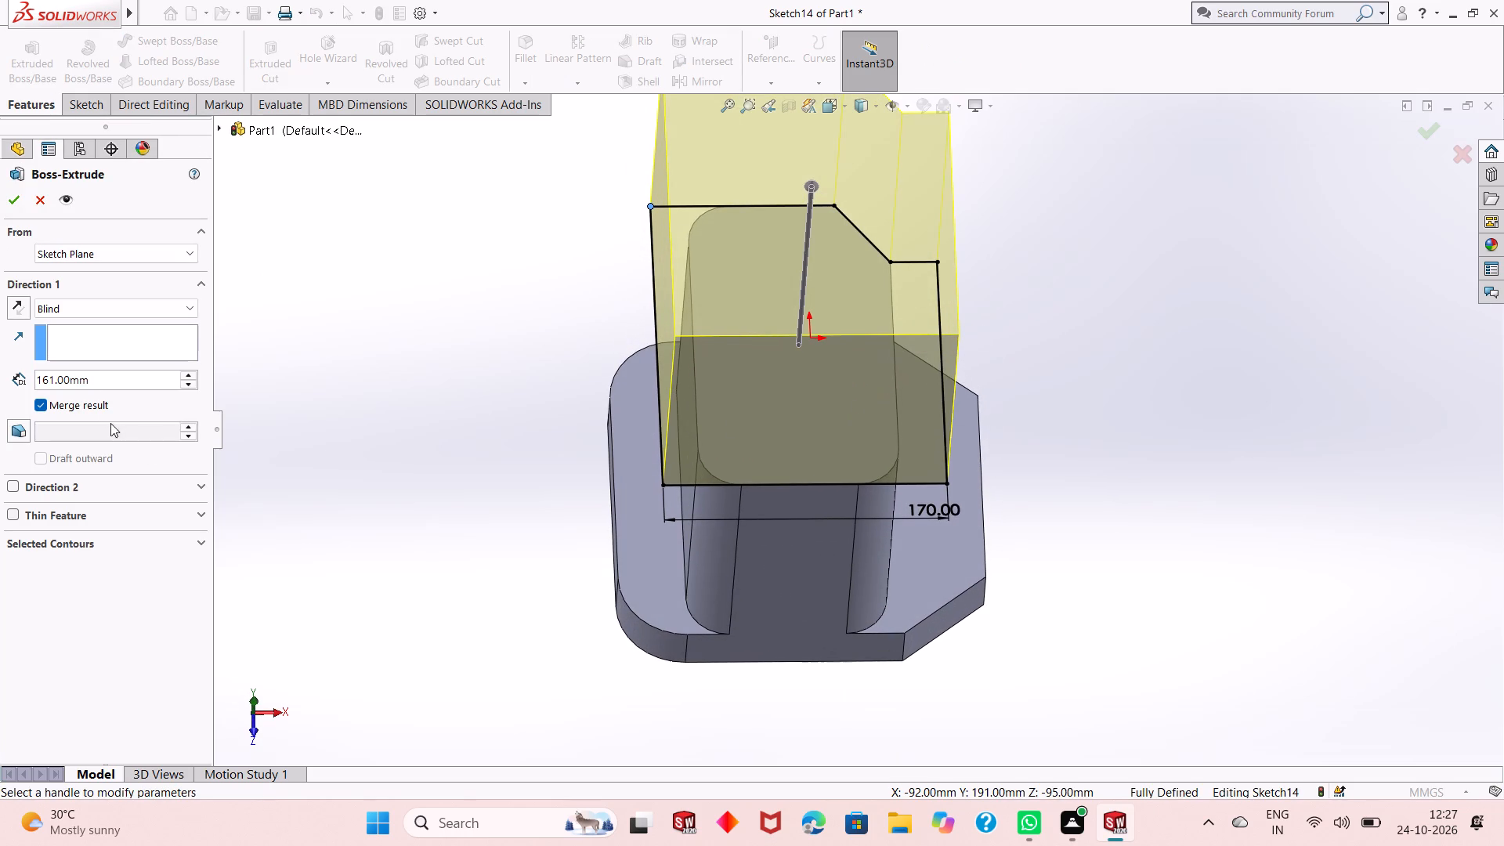
pyautogui.click(23, 306)
pyautogui.doubleClick(110, 379)
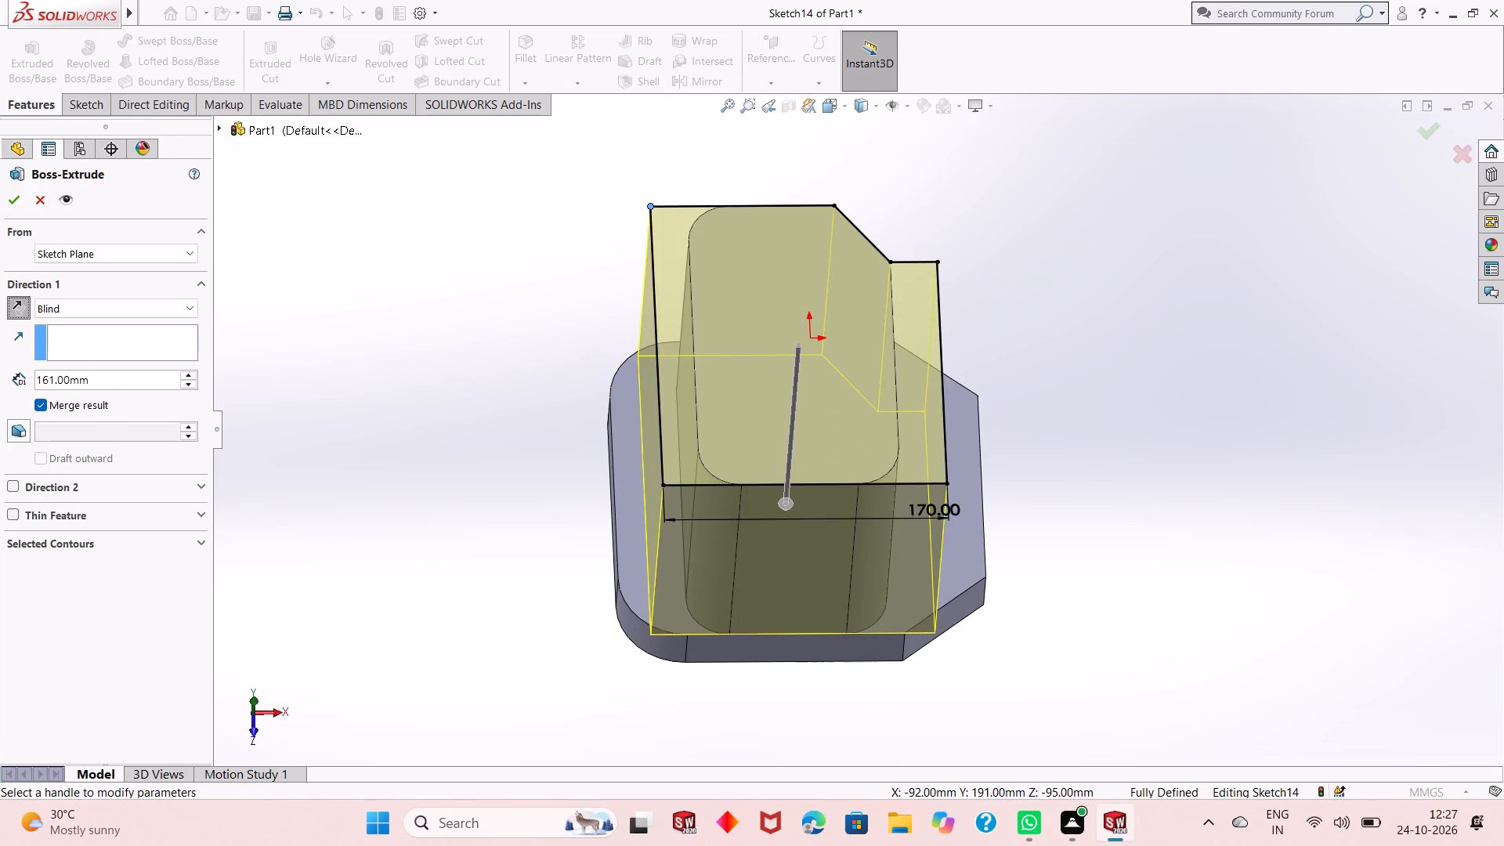
pyautogui.write('10')
pyautogui.press('Return')
pyautogui.click(7, 204)
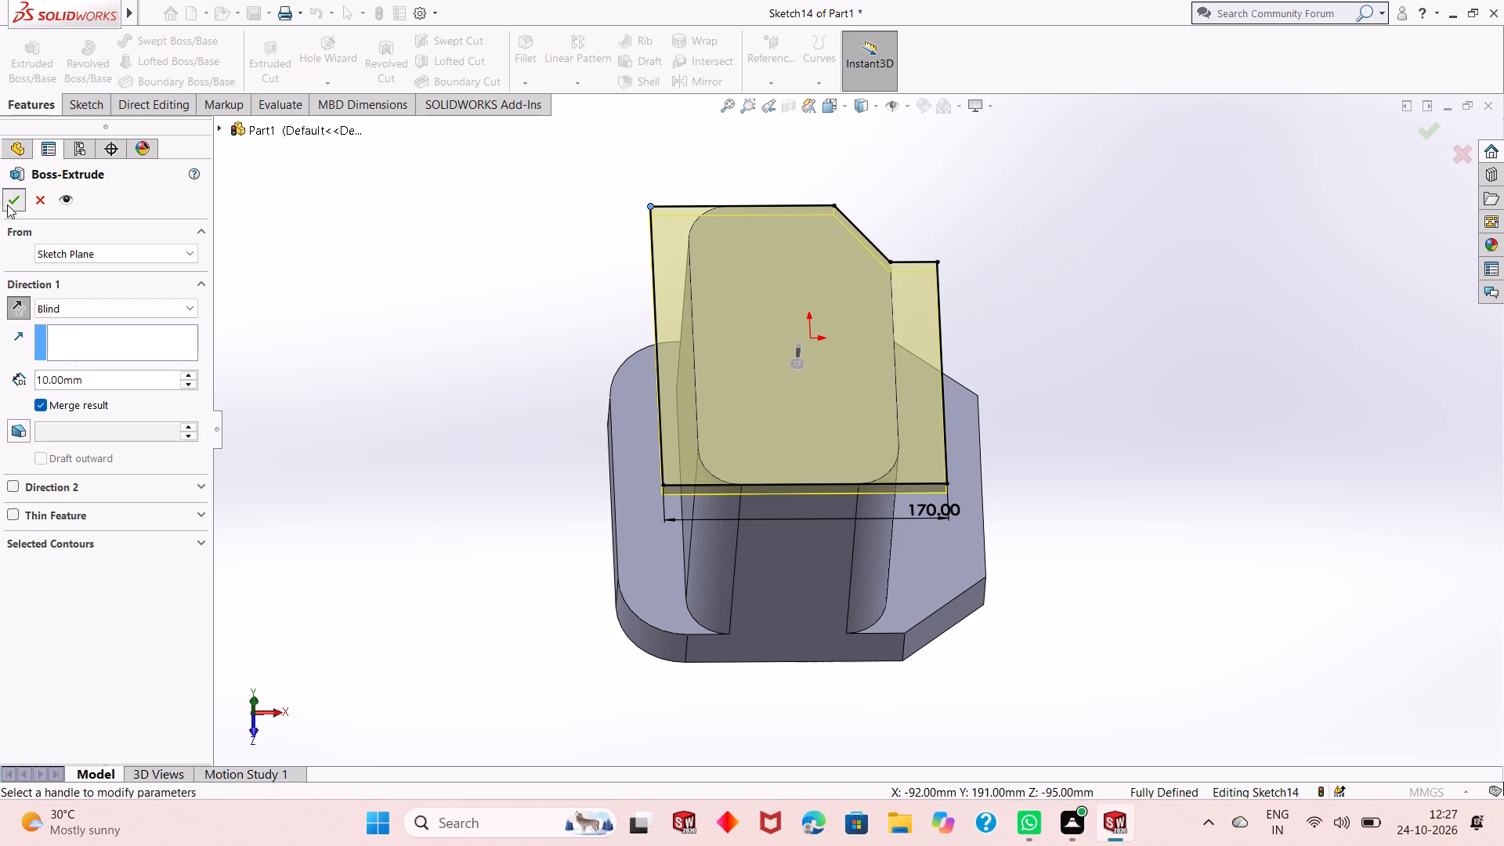
pyautogui.click(448, 381)
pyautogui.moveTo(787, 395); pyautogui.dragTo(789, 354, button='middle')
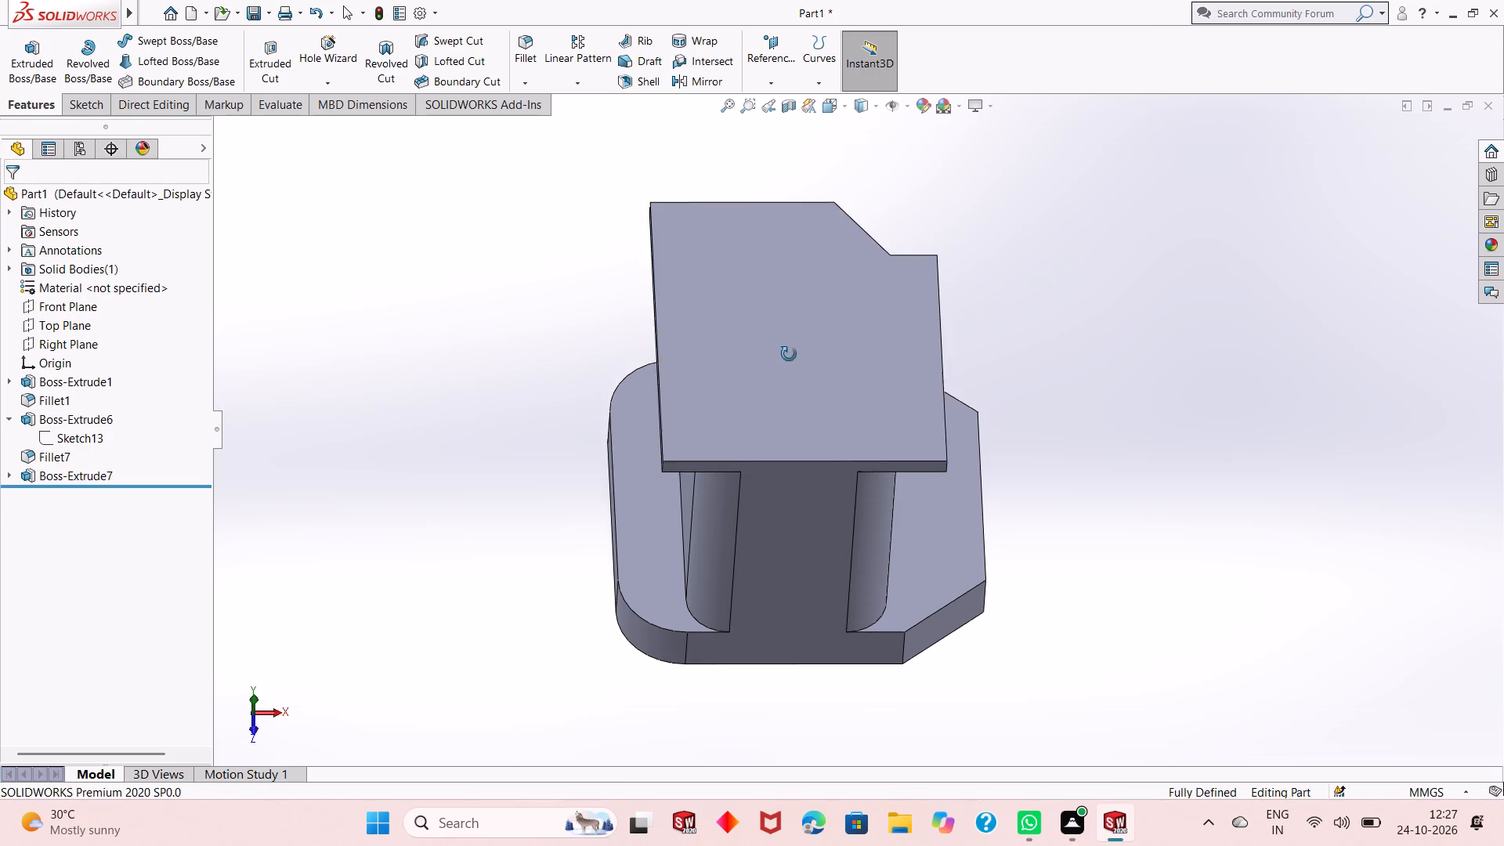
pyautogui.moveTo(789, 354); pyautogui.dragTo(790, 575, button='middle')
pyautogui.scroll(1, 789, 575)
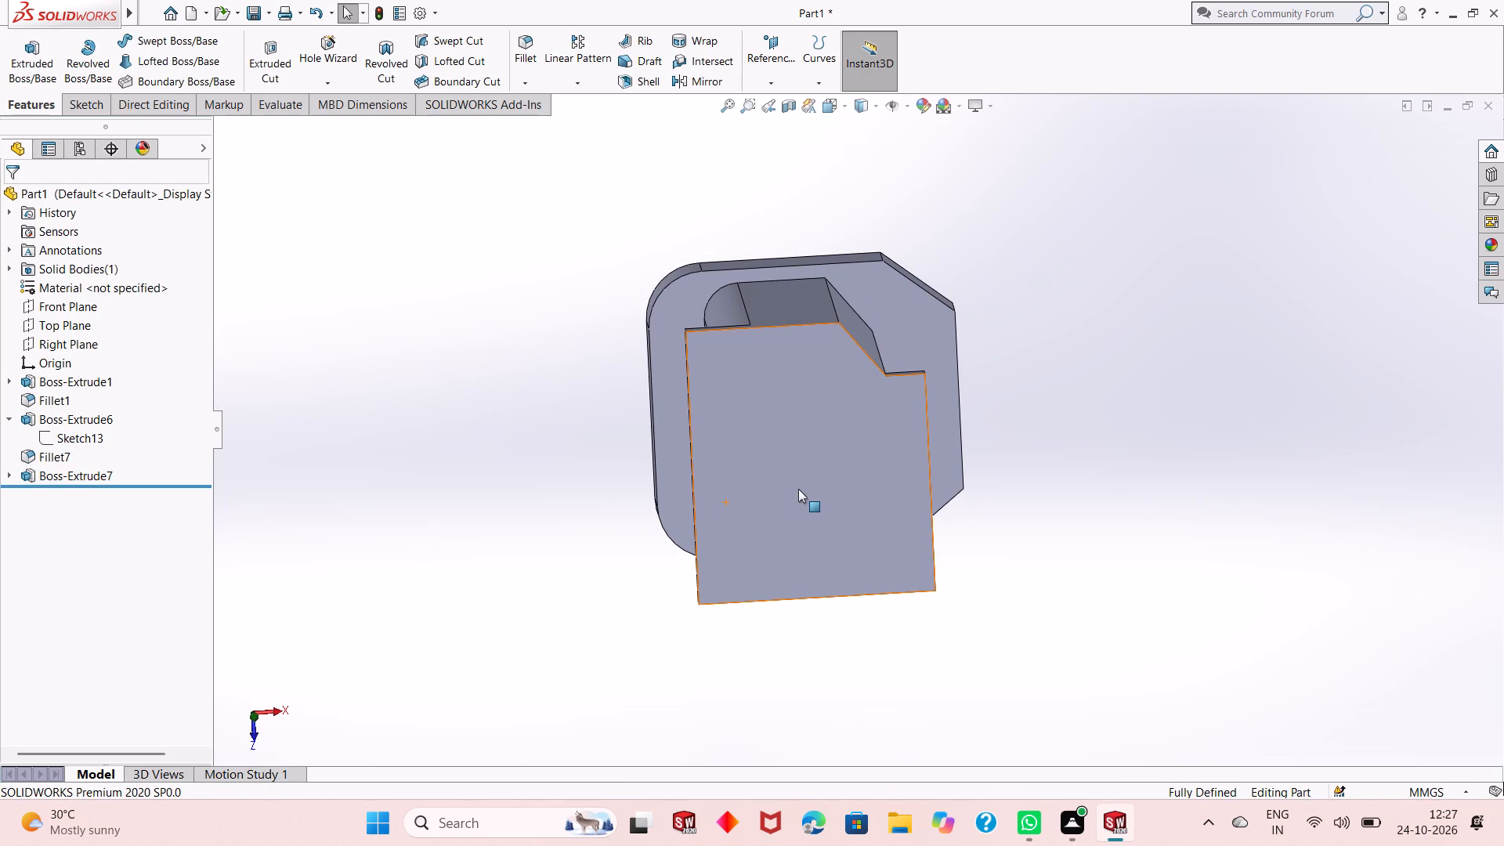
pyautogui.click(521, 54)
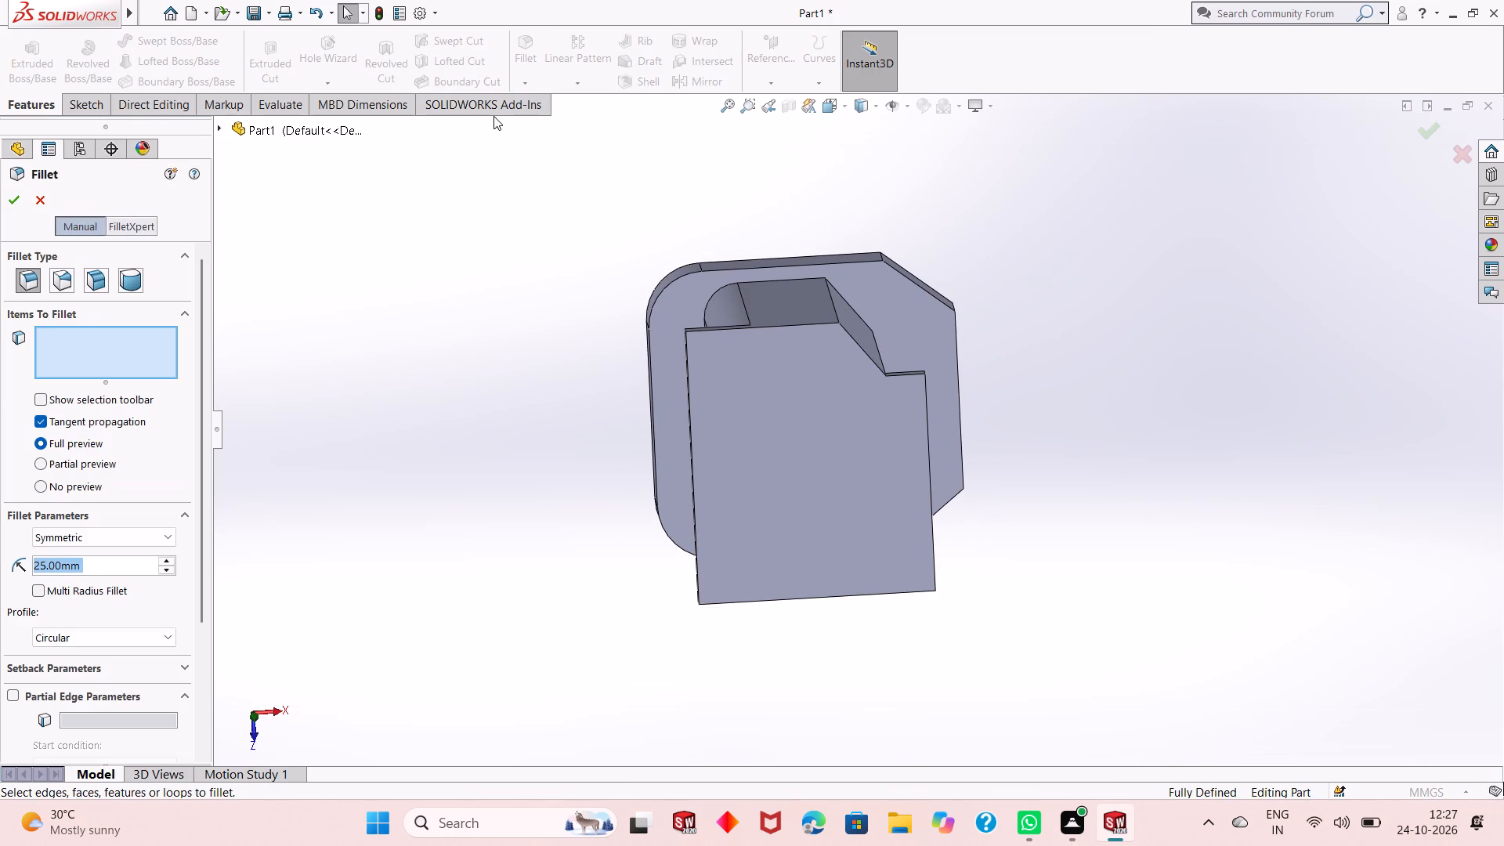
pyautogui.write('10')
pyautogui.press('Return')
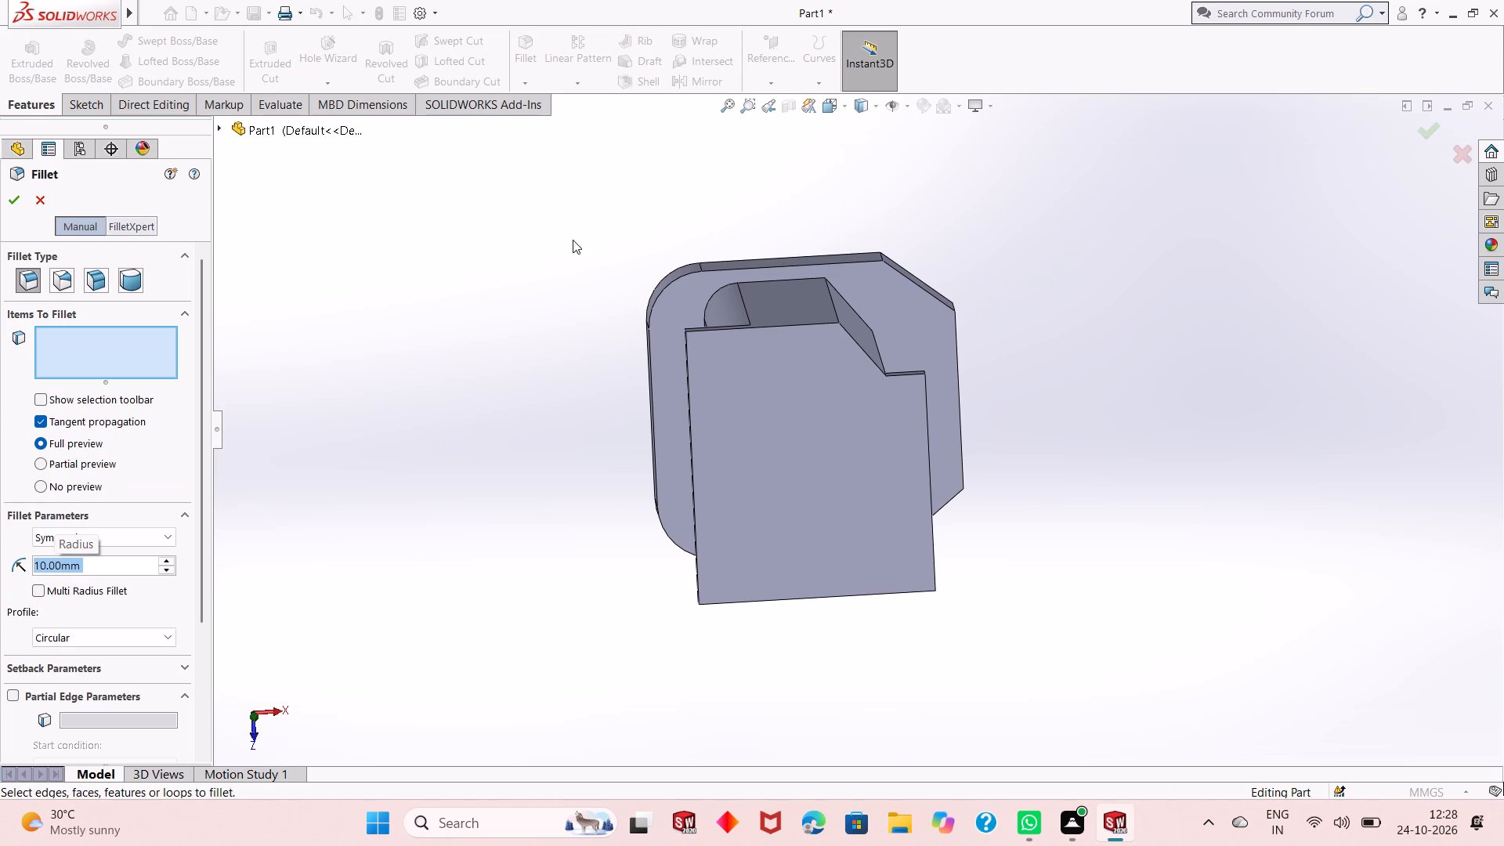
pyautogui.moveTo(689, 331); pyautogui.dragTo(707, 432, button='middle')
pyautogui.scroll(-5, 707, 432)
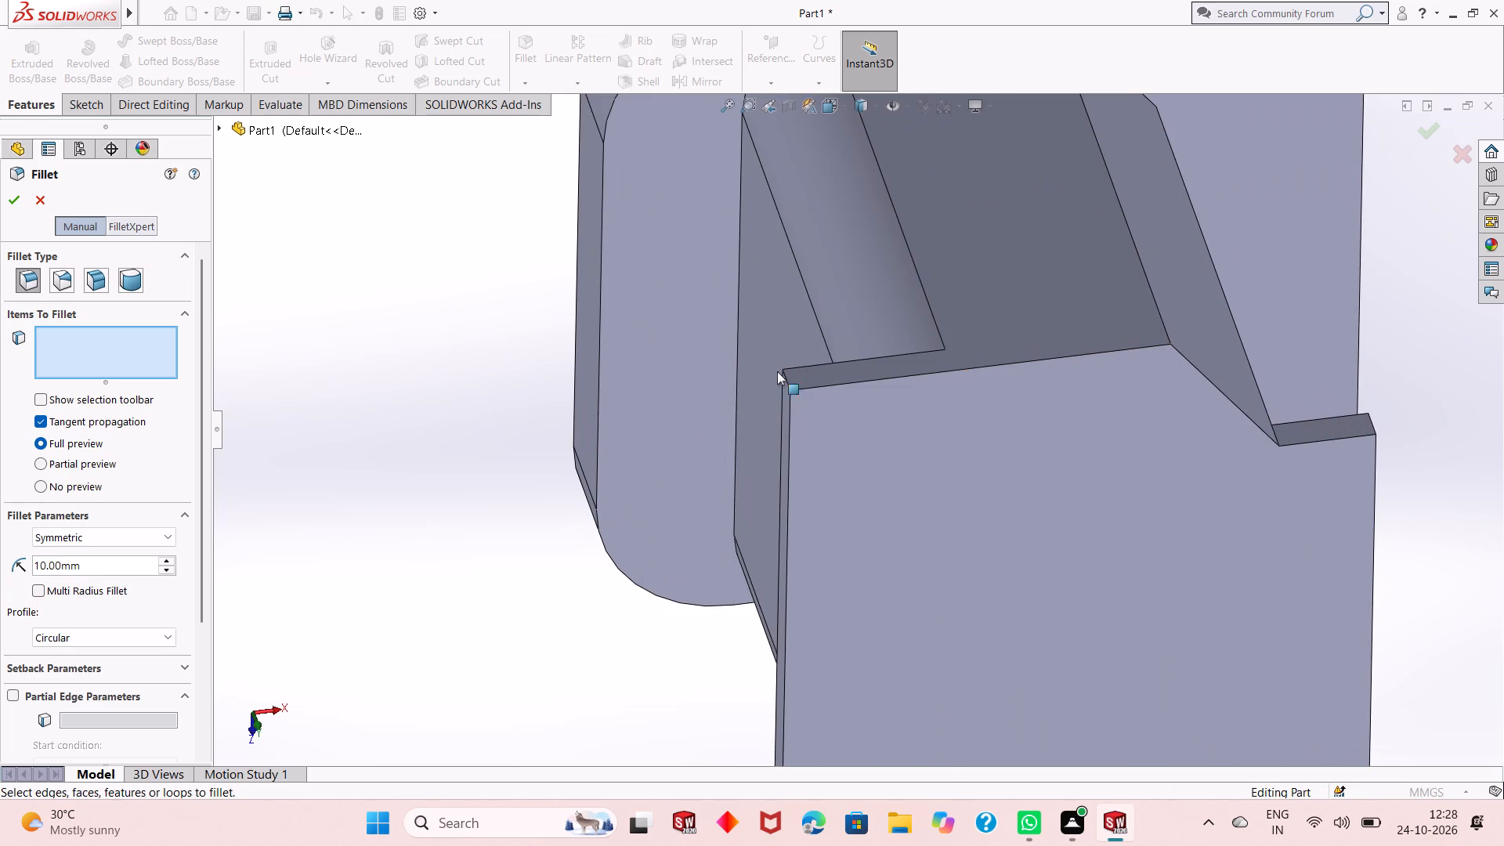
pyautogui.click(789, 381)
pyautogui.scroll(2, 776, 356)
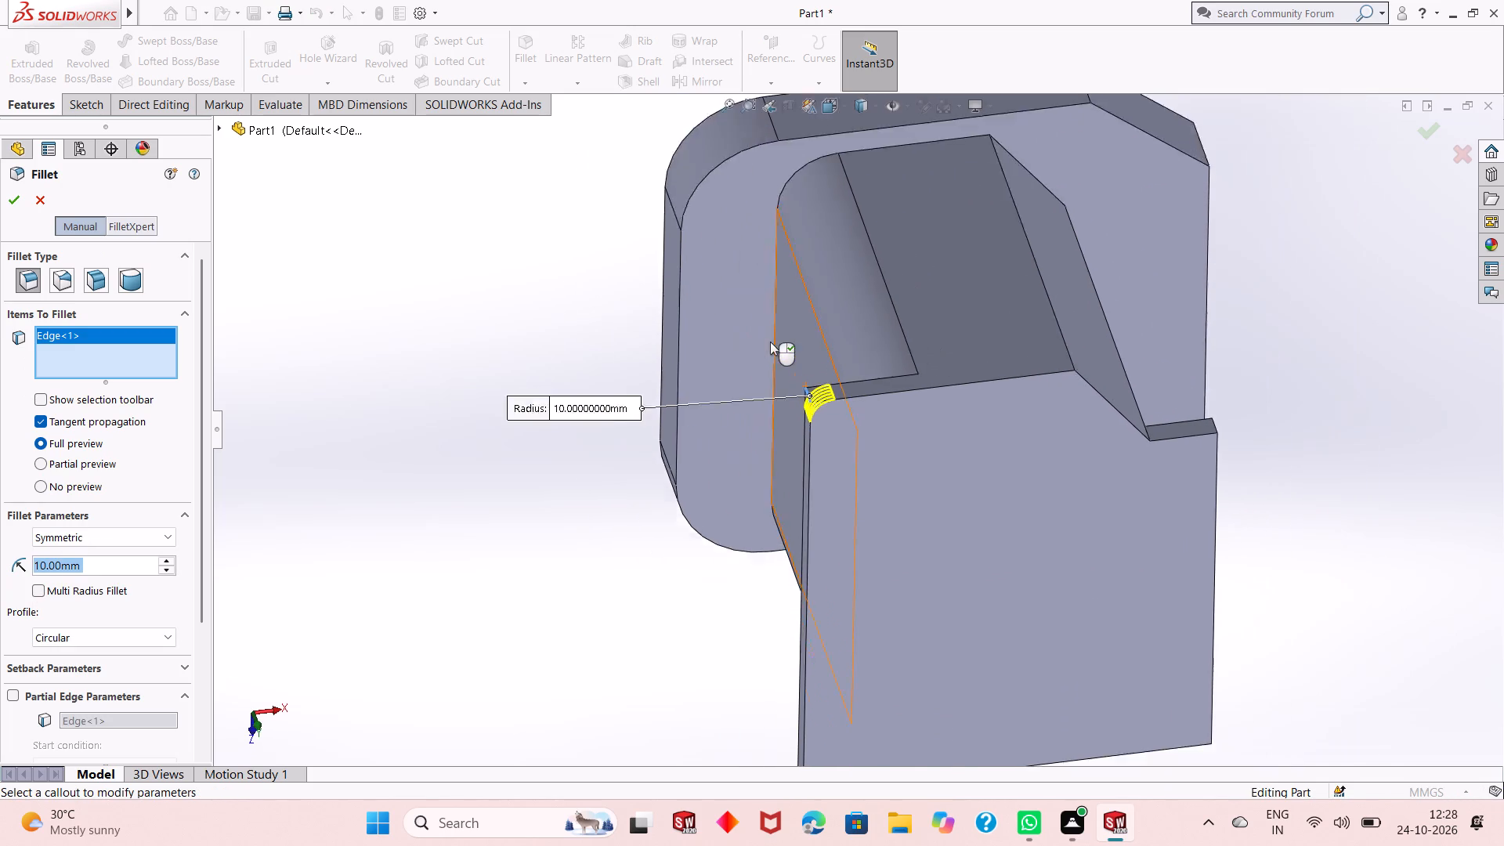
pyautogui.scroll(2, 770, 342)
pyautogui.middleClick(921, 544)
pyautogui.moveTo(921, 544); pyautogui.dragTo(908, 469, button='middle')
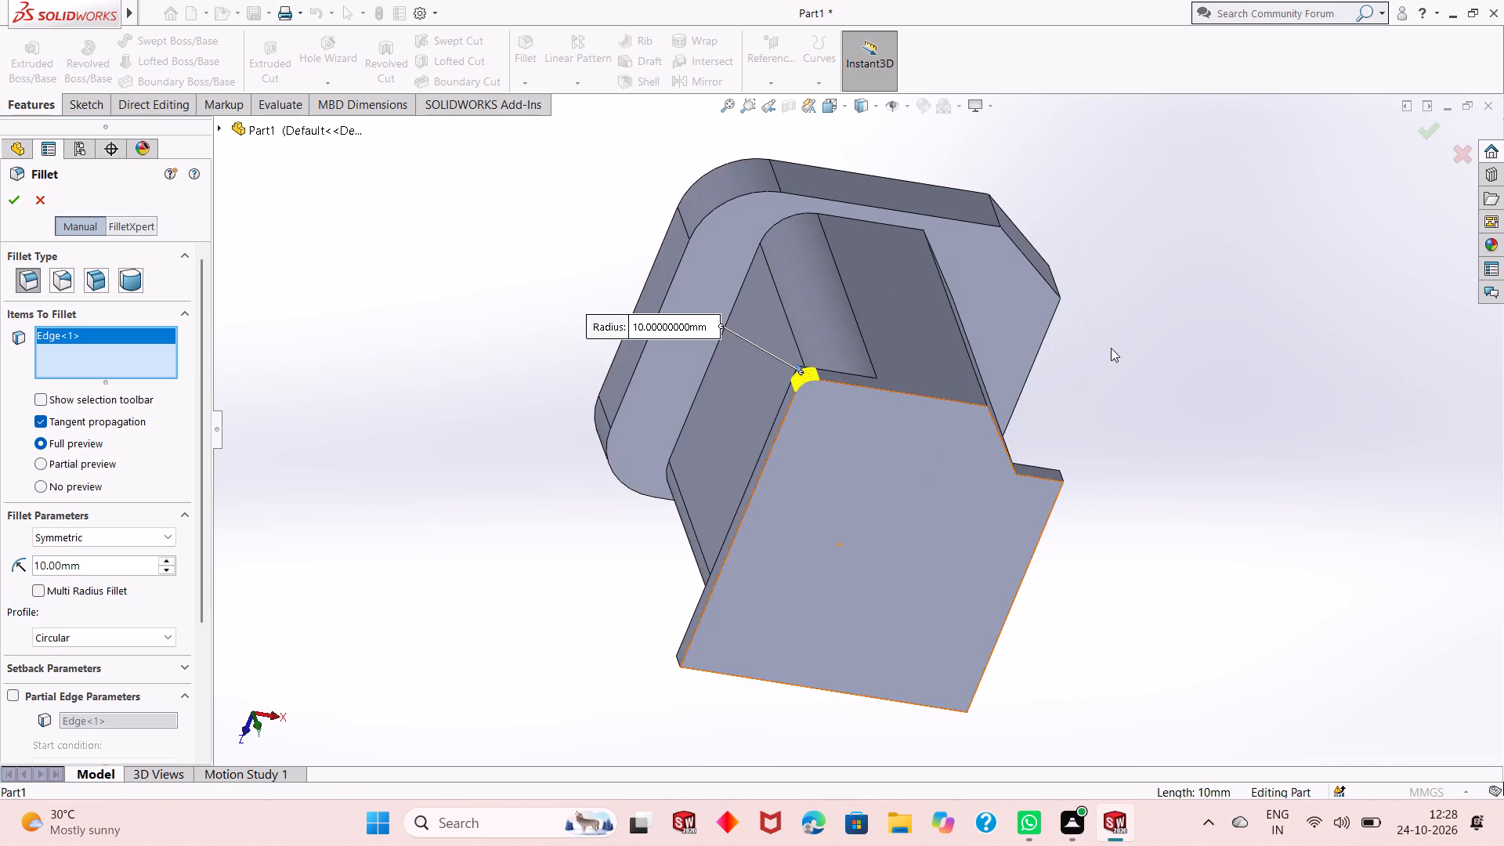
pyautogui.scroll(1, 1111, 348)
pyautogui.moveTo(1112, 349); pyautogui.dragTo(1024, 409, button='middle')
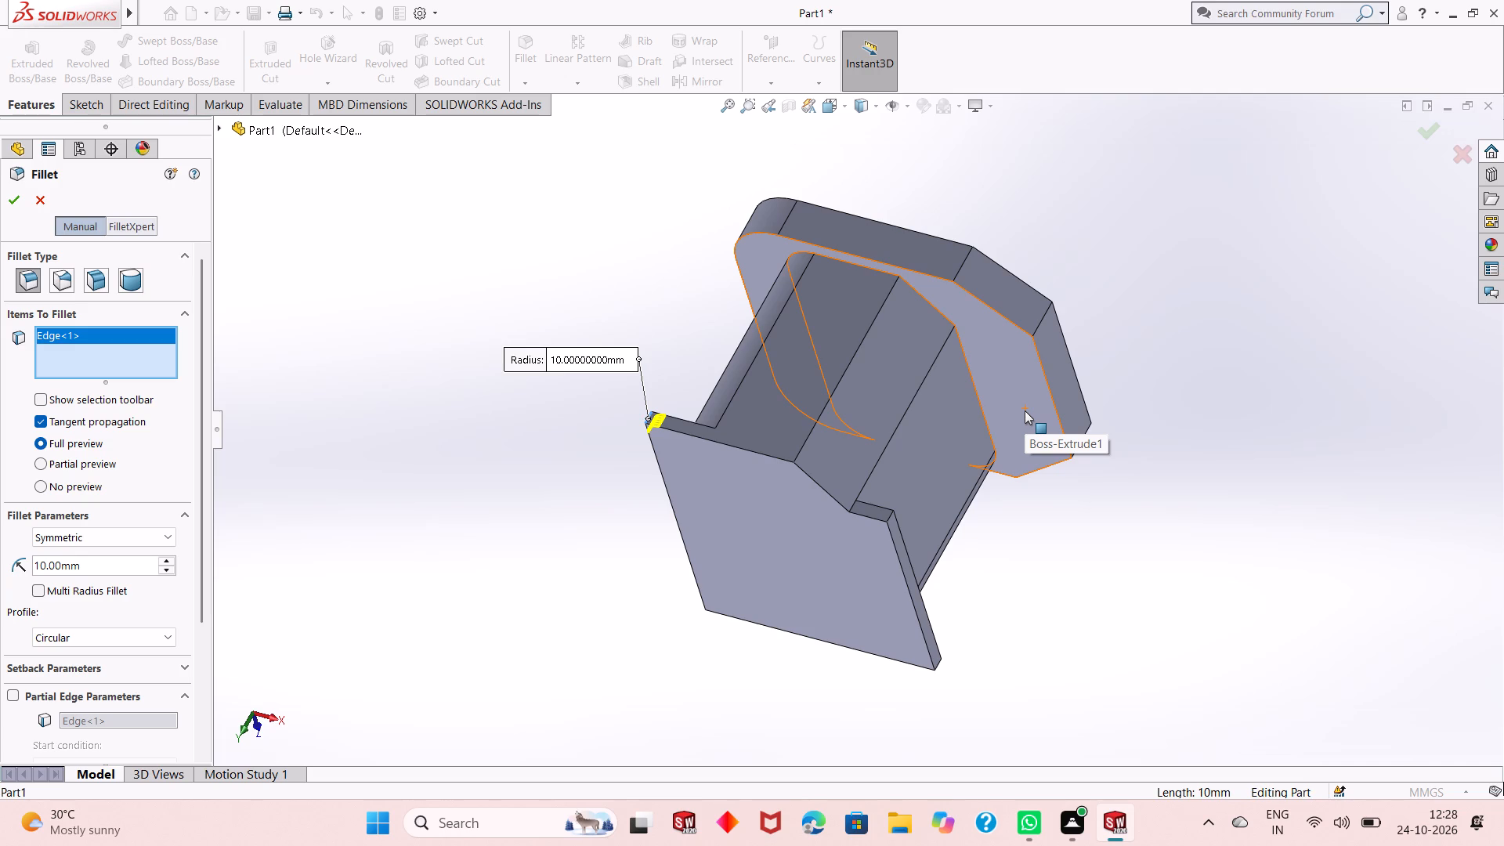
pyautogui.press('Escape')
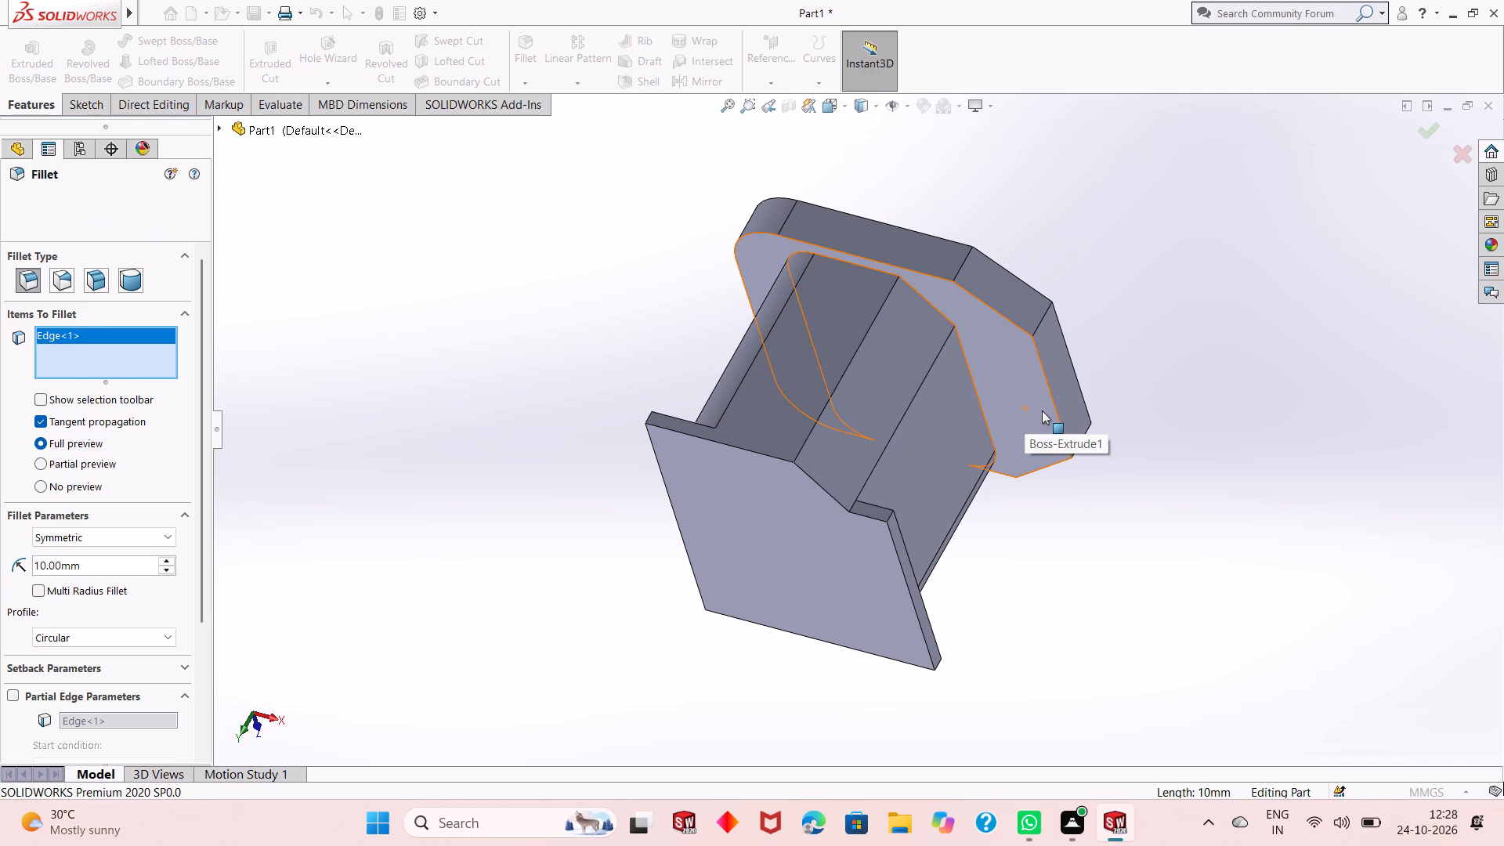
# Fillet the block's vertical edge between its rear face and the chamfer face with a 10 mm radius.
pyautogui.click(520, 47)
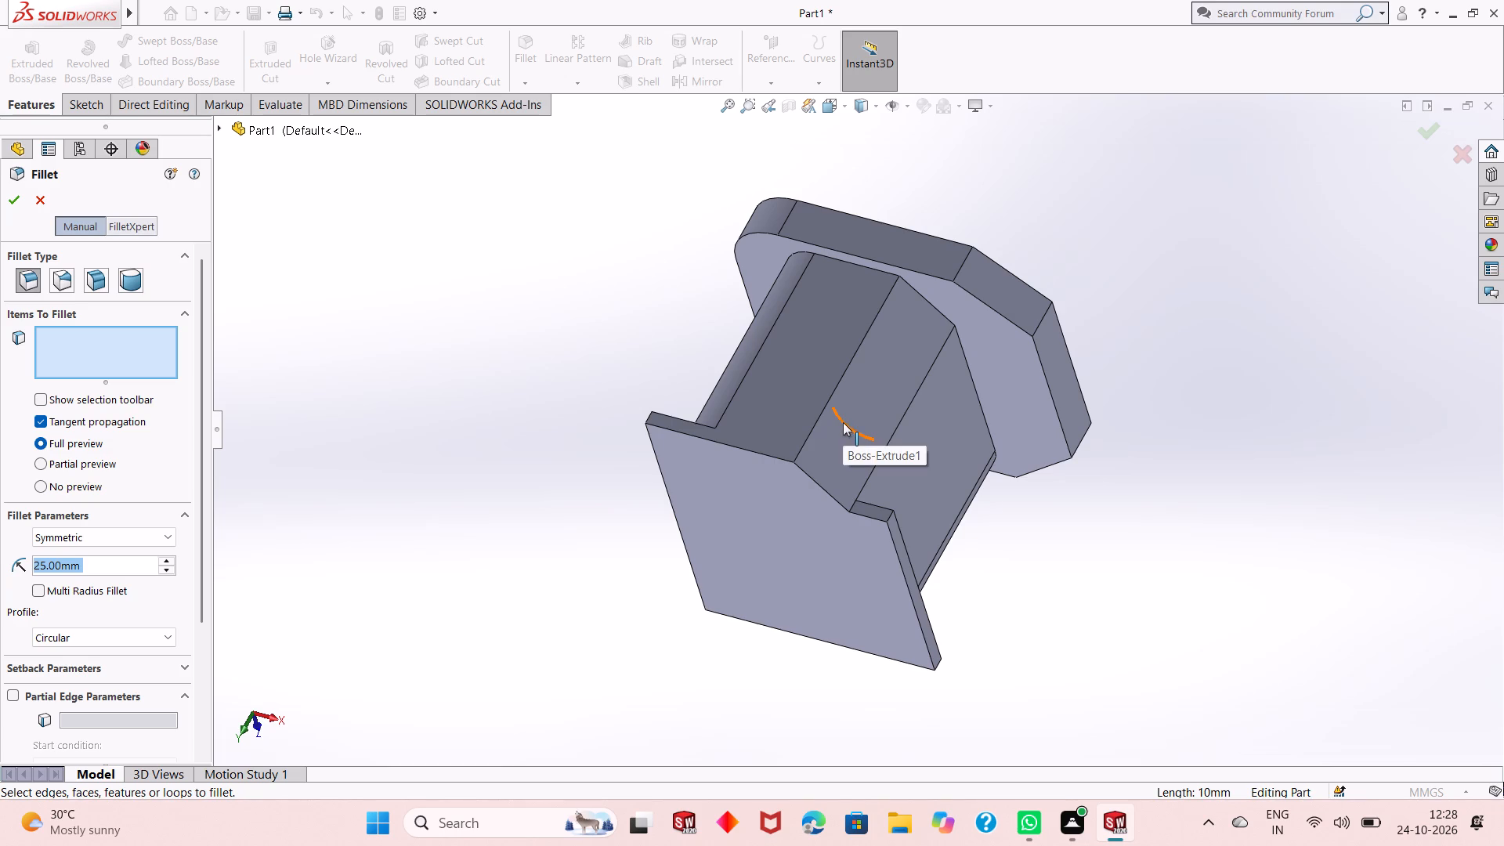
pyautogui.moveTo(787, 438); pyautogui.dragTo(788, 409, button='middle')
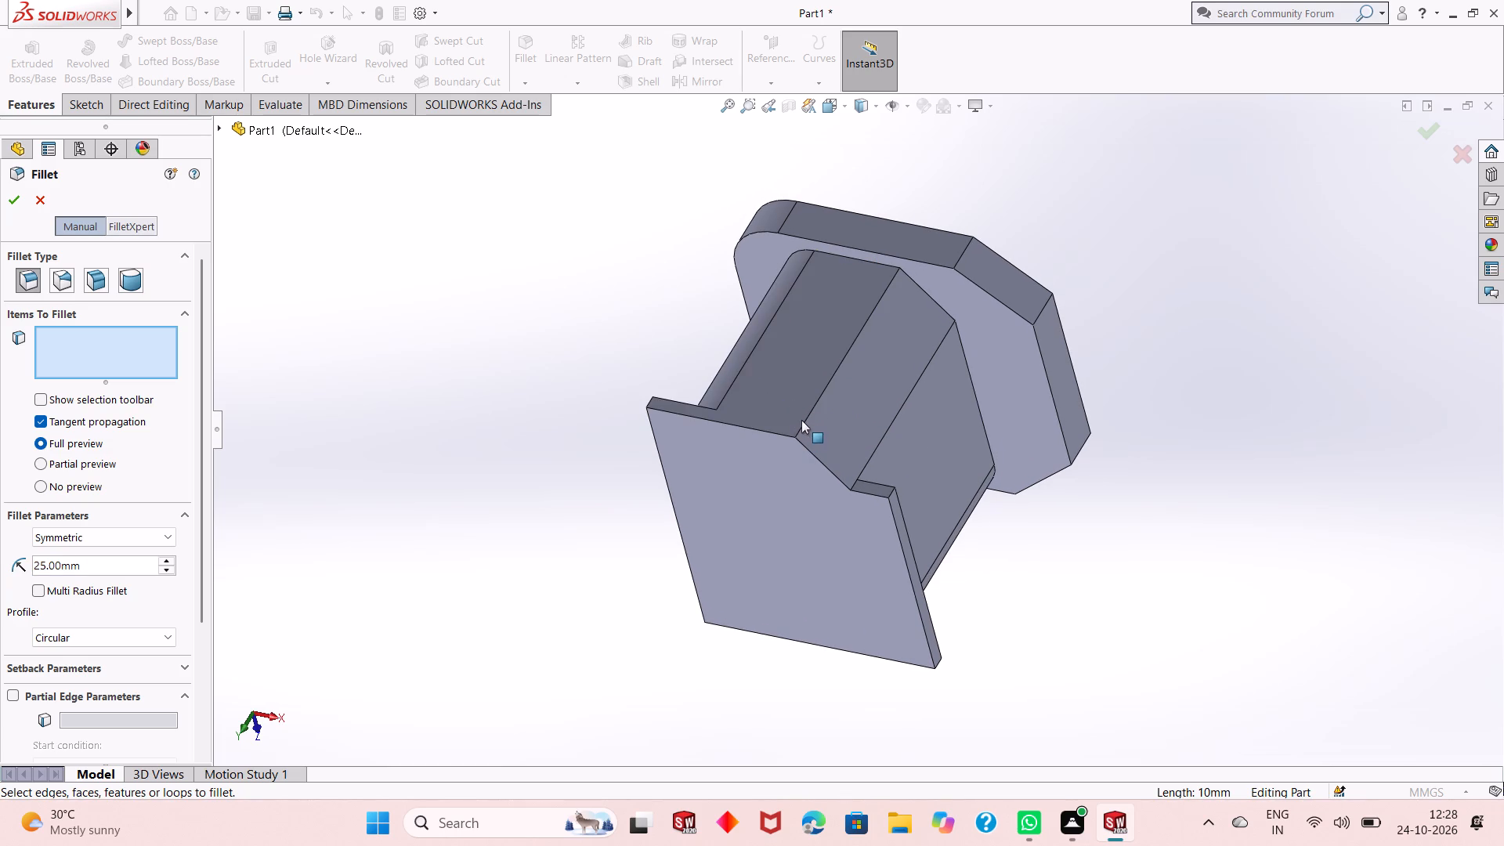
pyautogui.click(813, 412)
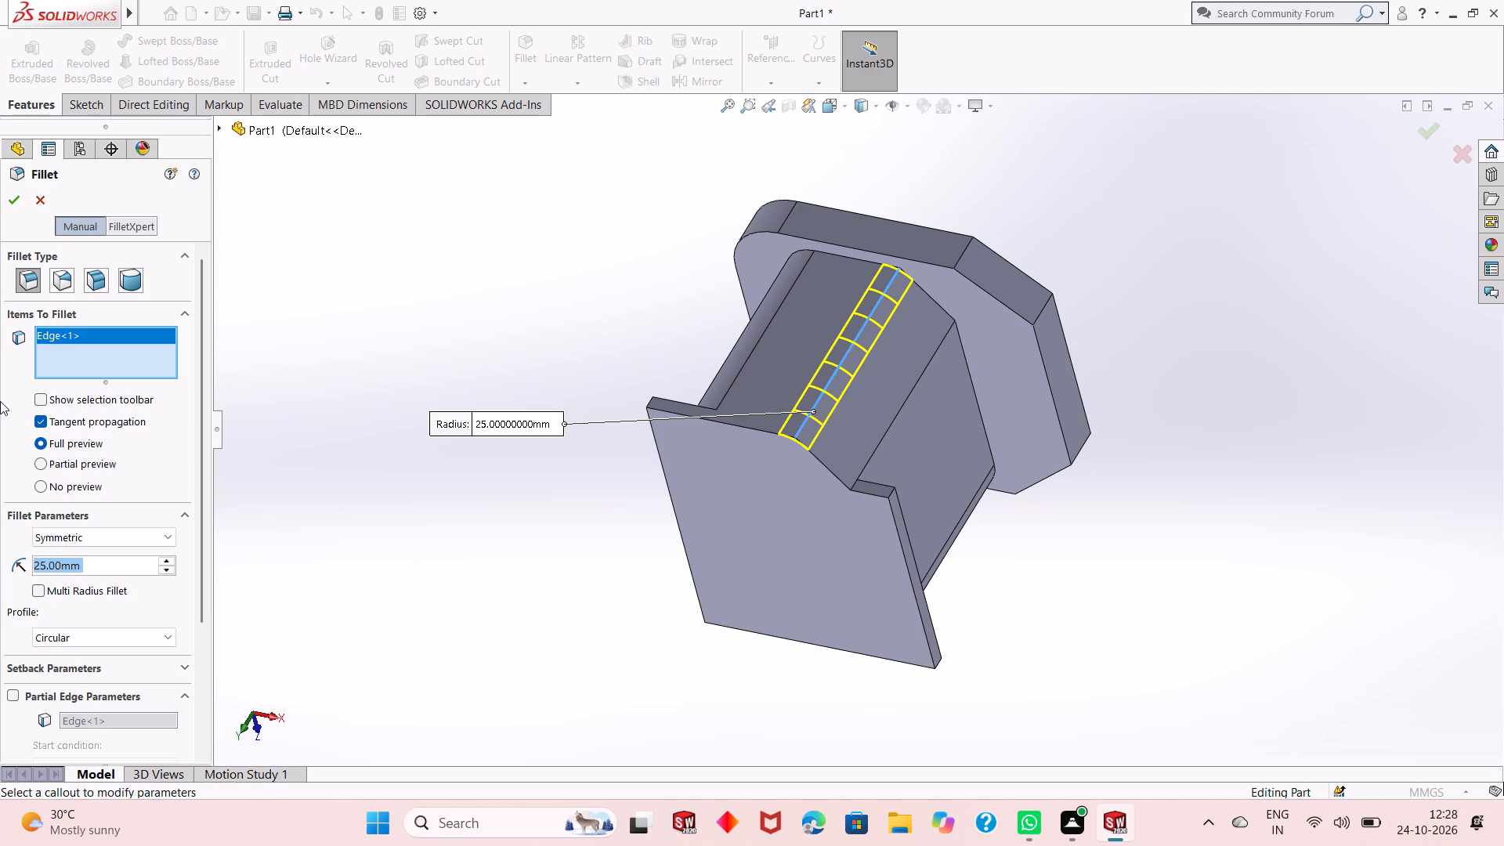
pyautogui.write('10')
pyautogui.press('Return')
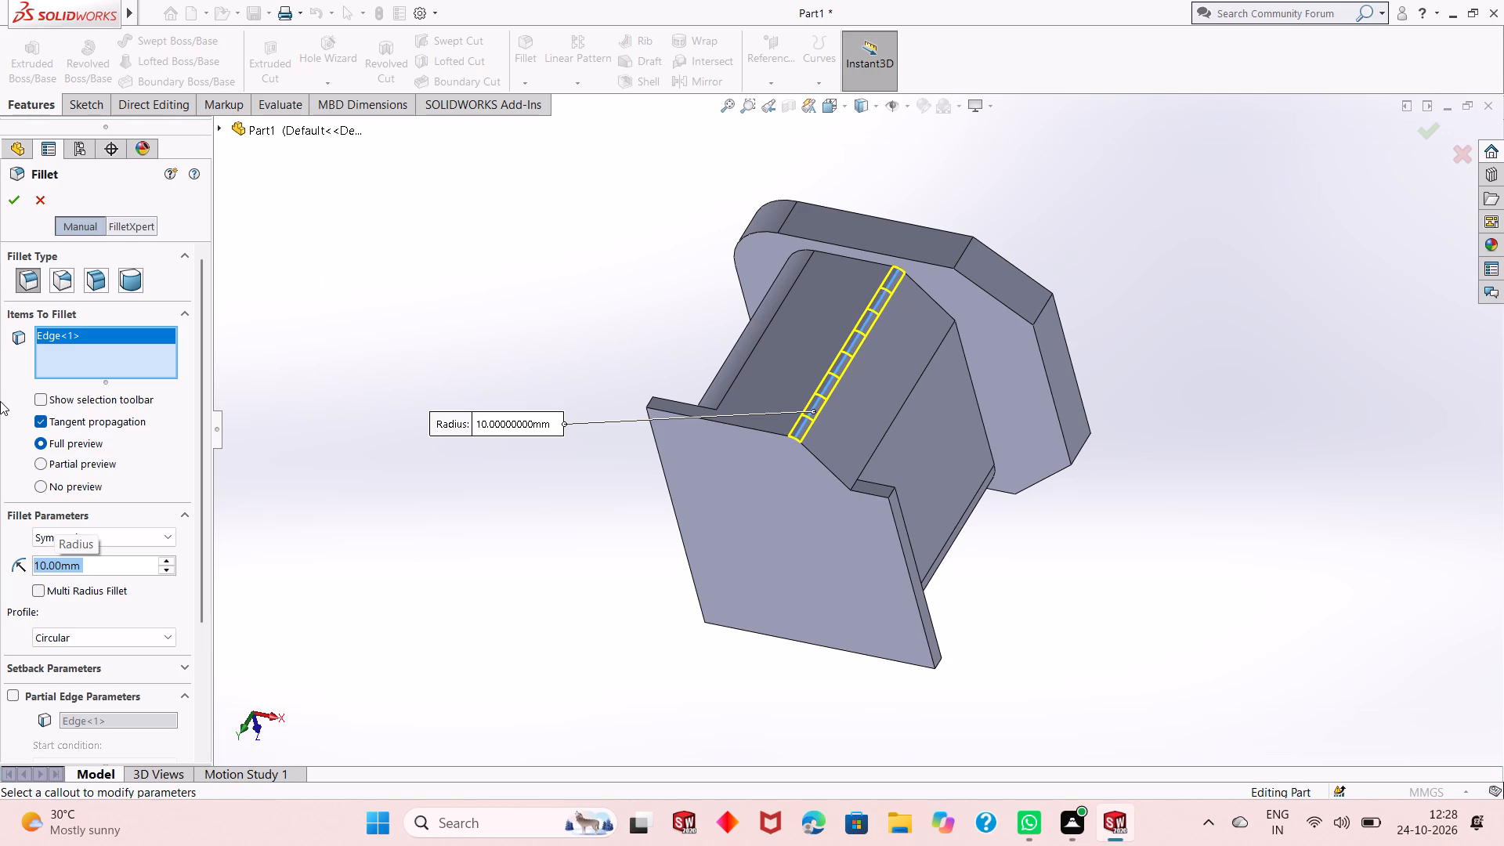
pyautogui.click(9, 189)
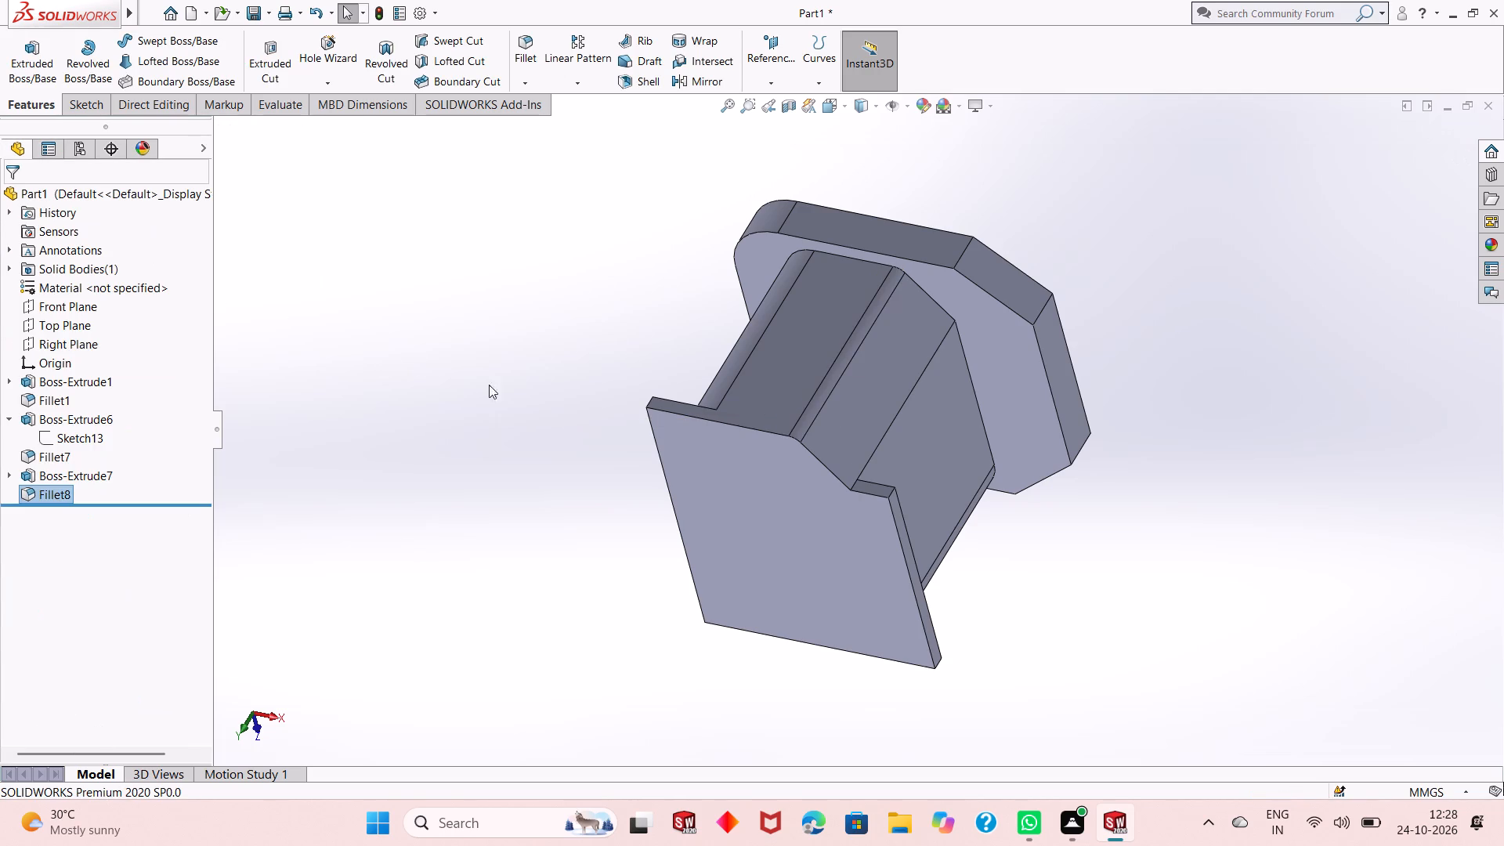
# Fillet the top plate's rear left corner and both front corners with a 10 mm radius.
pyautogui.moveTo(715, 472); pyautogui.dragTo(747, 428, button='middle')
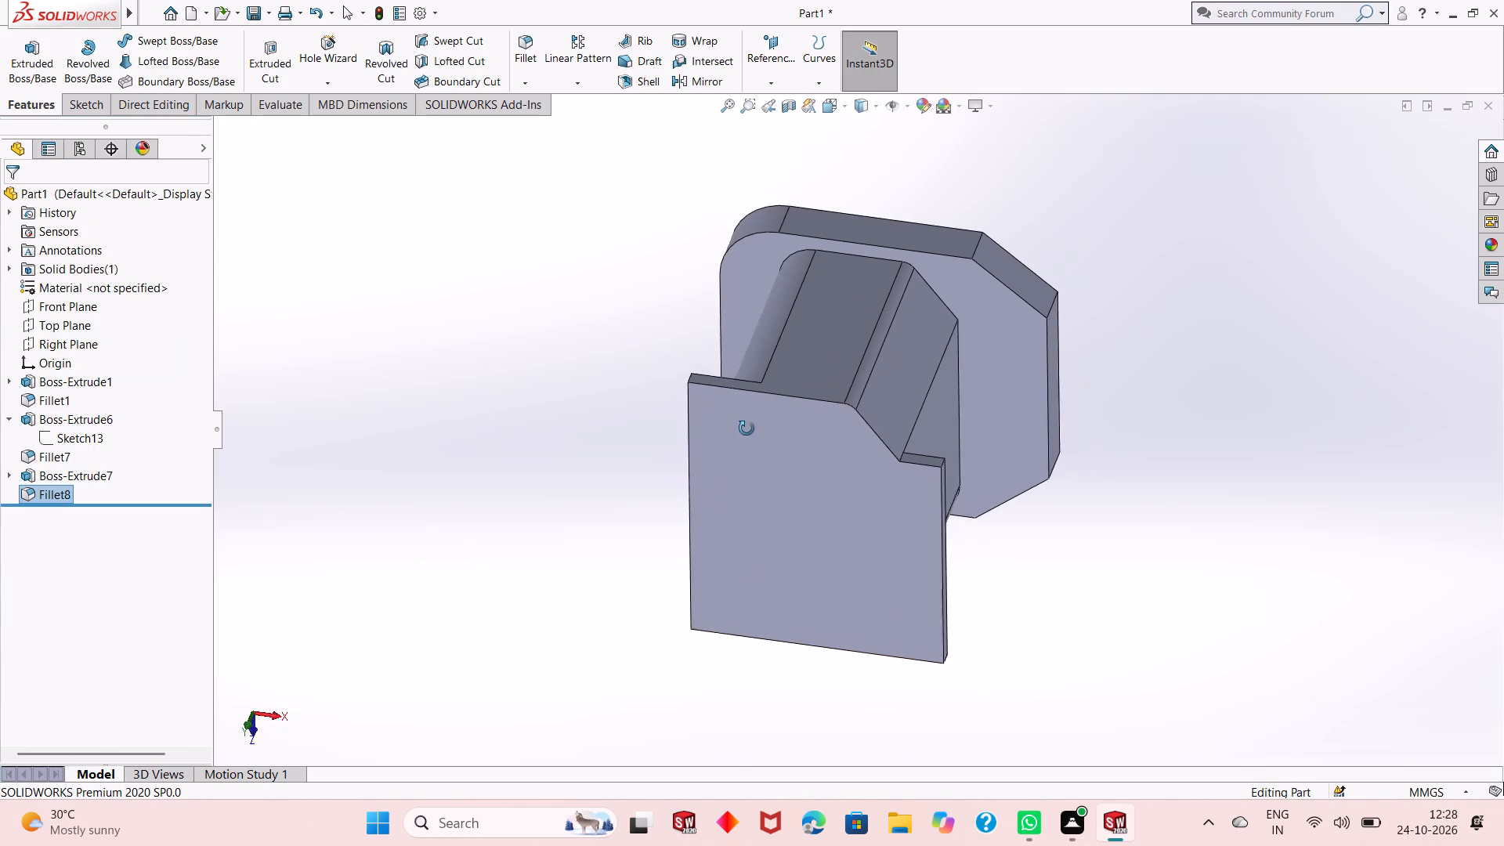
pyautogui.moveTo(747, 428); pyautogui.dragTo(641, 449, button='middle')
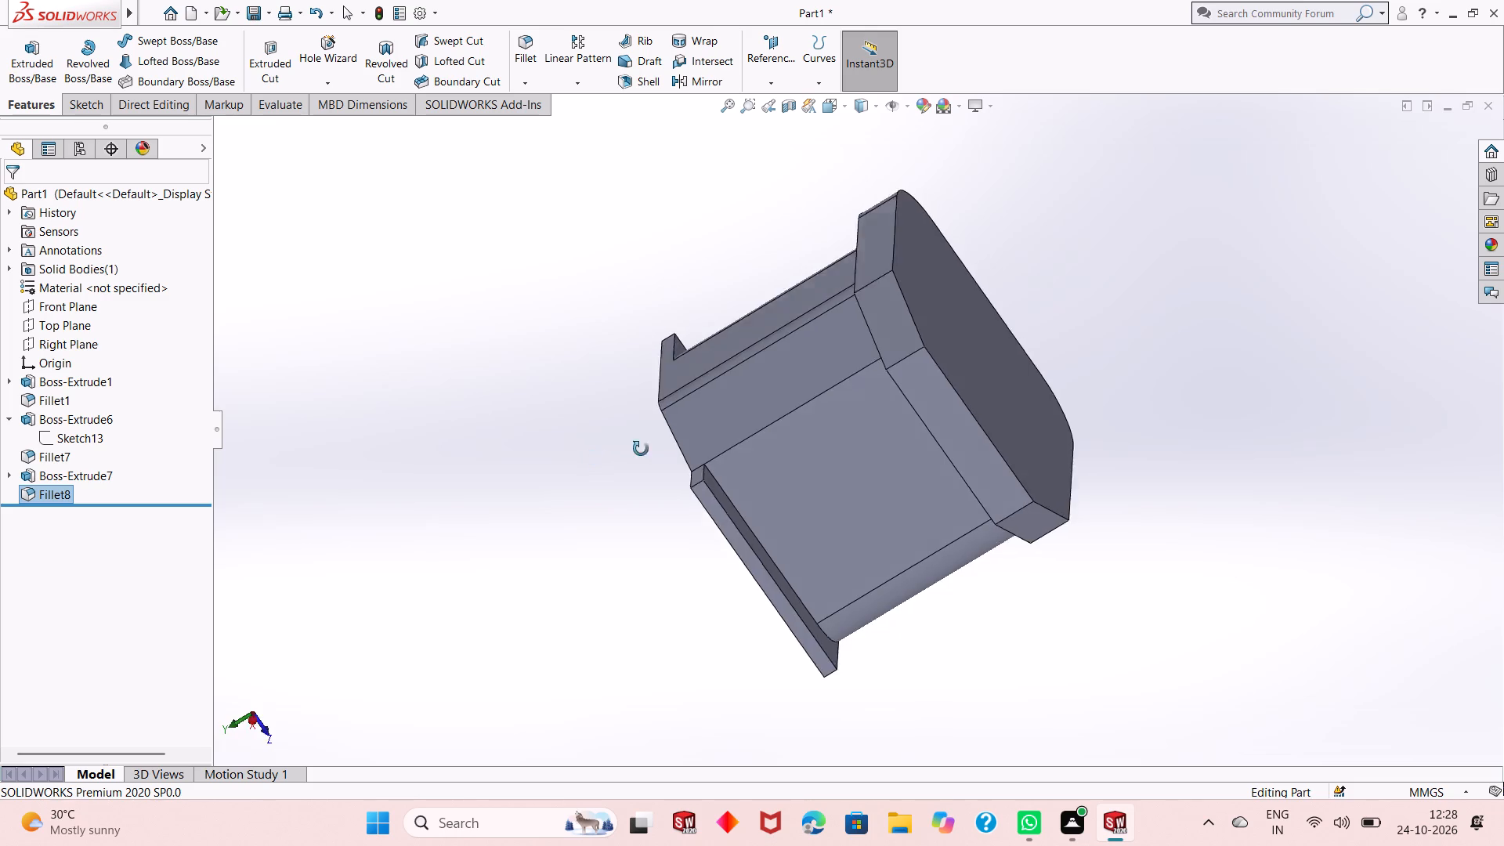
pyautogui.moveTo(641, 449); pyautogui.dragTo(750, 333, button='middle')
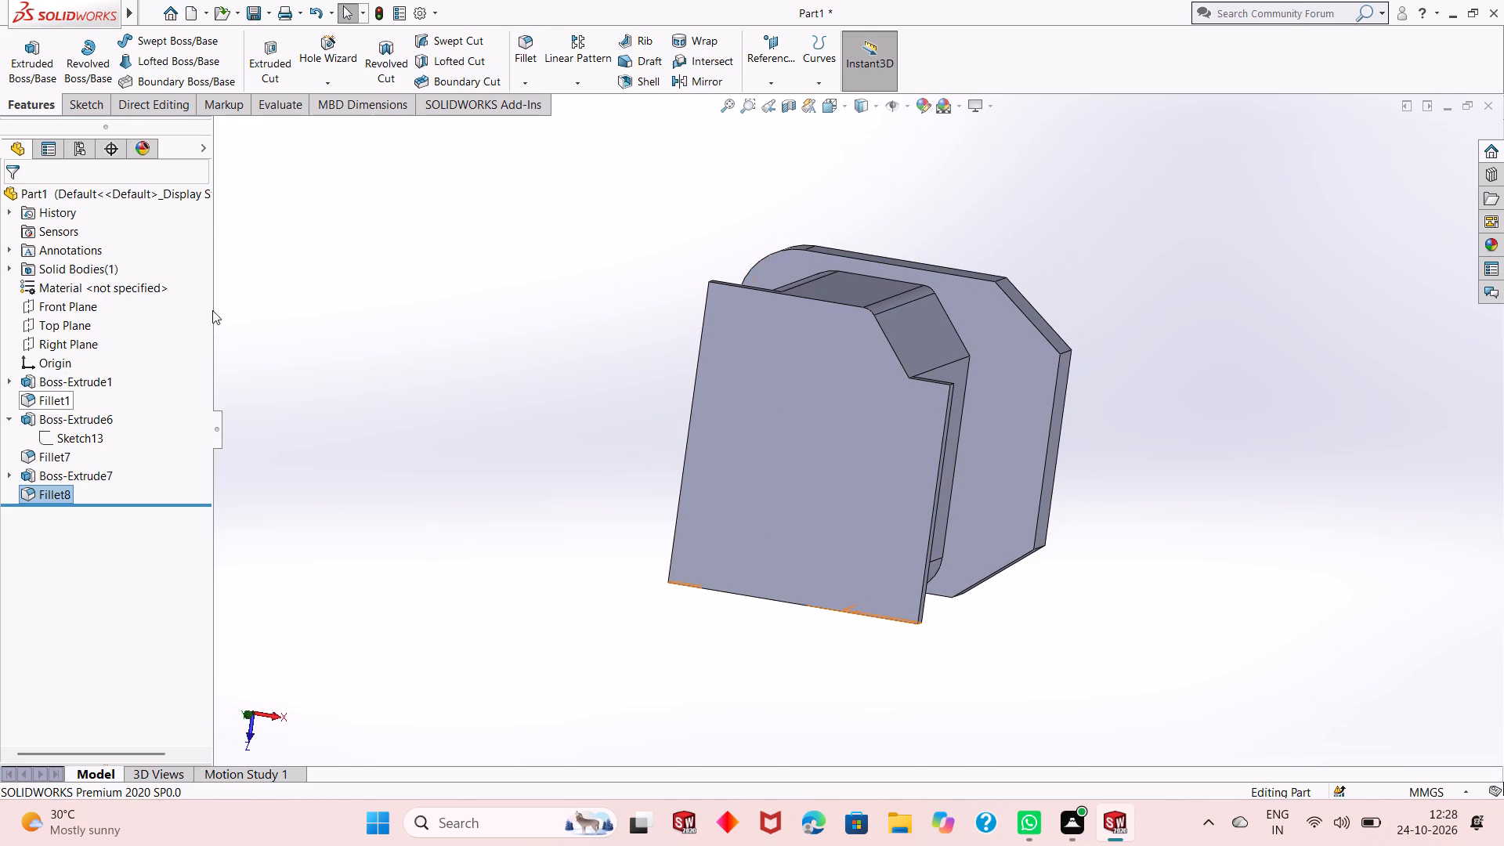
pyautogui.click(530, 41)
pyautogui.moveTo(684, 292); pyautogui.dragTo(733, 377, button='middle')
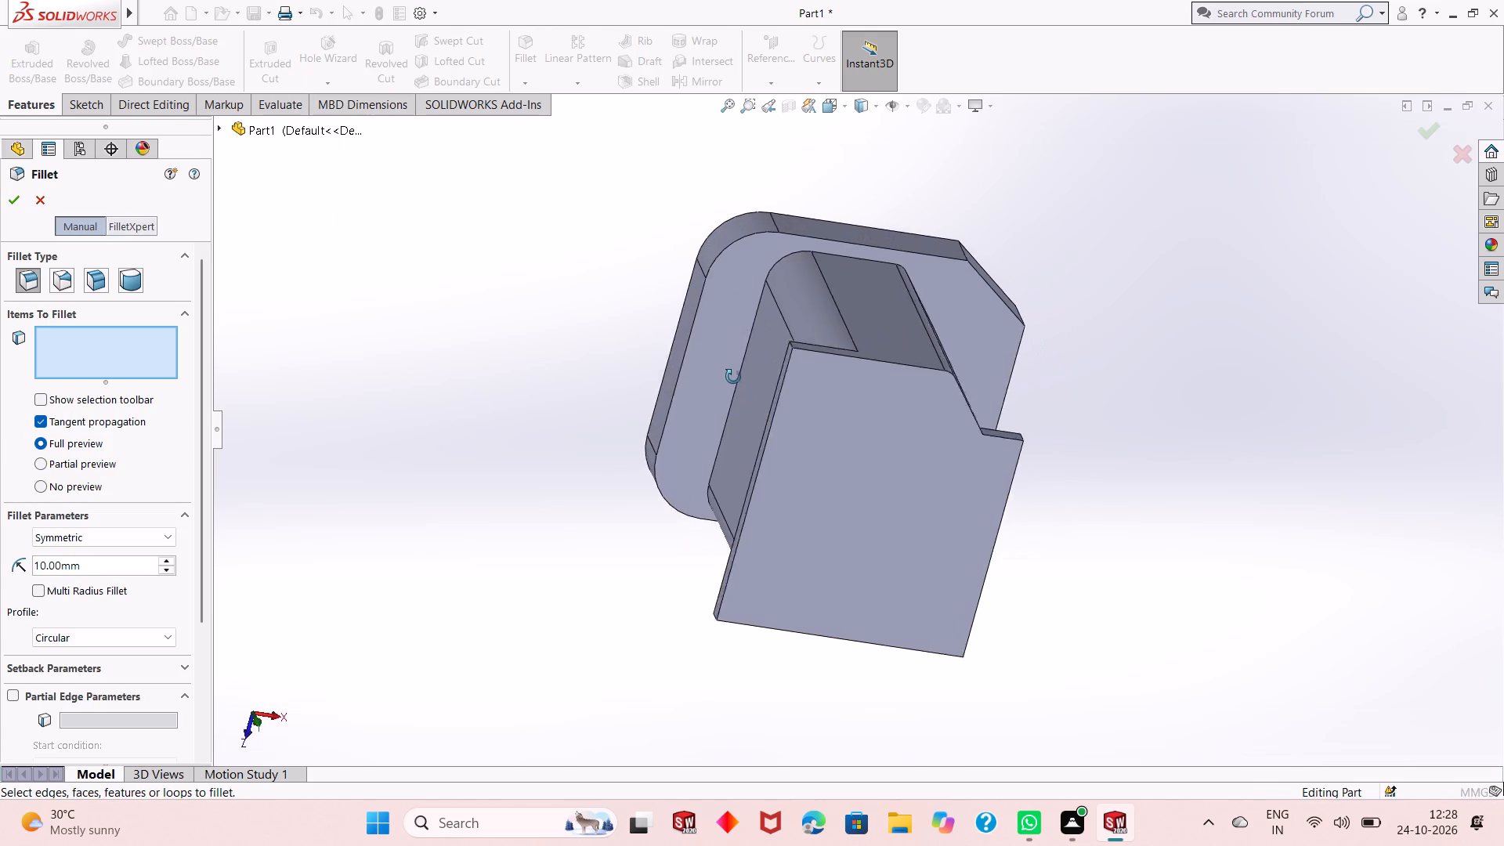
pyautogui.moveTo(733, 377); pyautogui.dragTo(750, 441, button='middle')
pyautogui.click(834, 412)
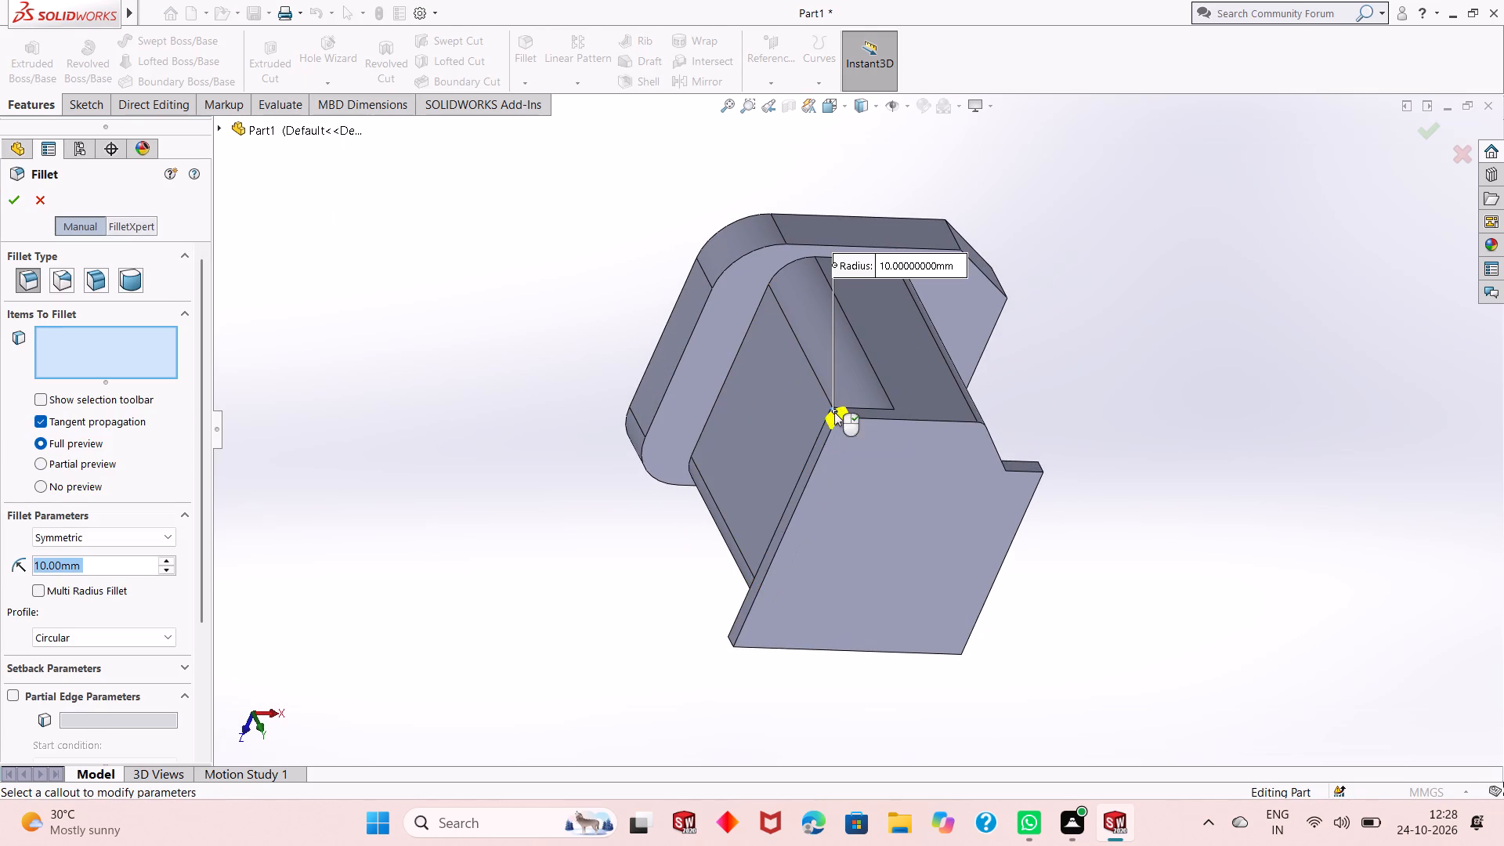
pyautogui.moveTo(891, 637); pyautogui.dragTo(875, 224, button='middle')
pyautogui.scroll(-4, 737, 341)
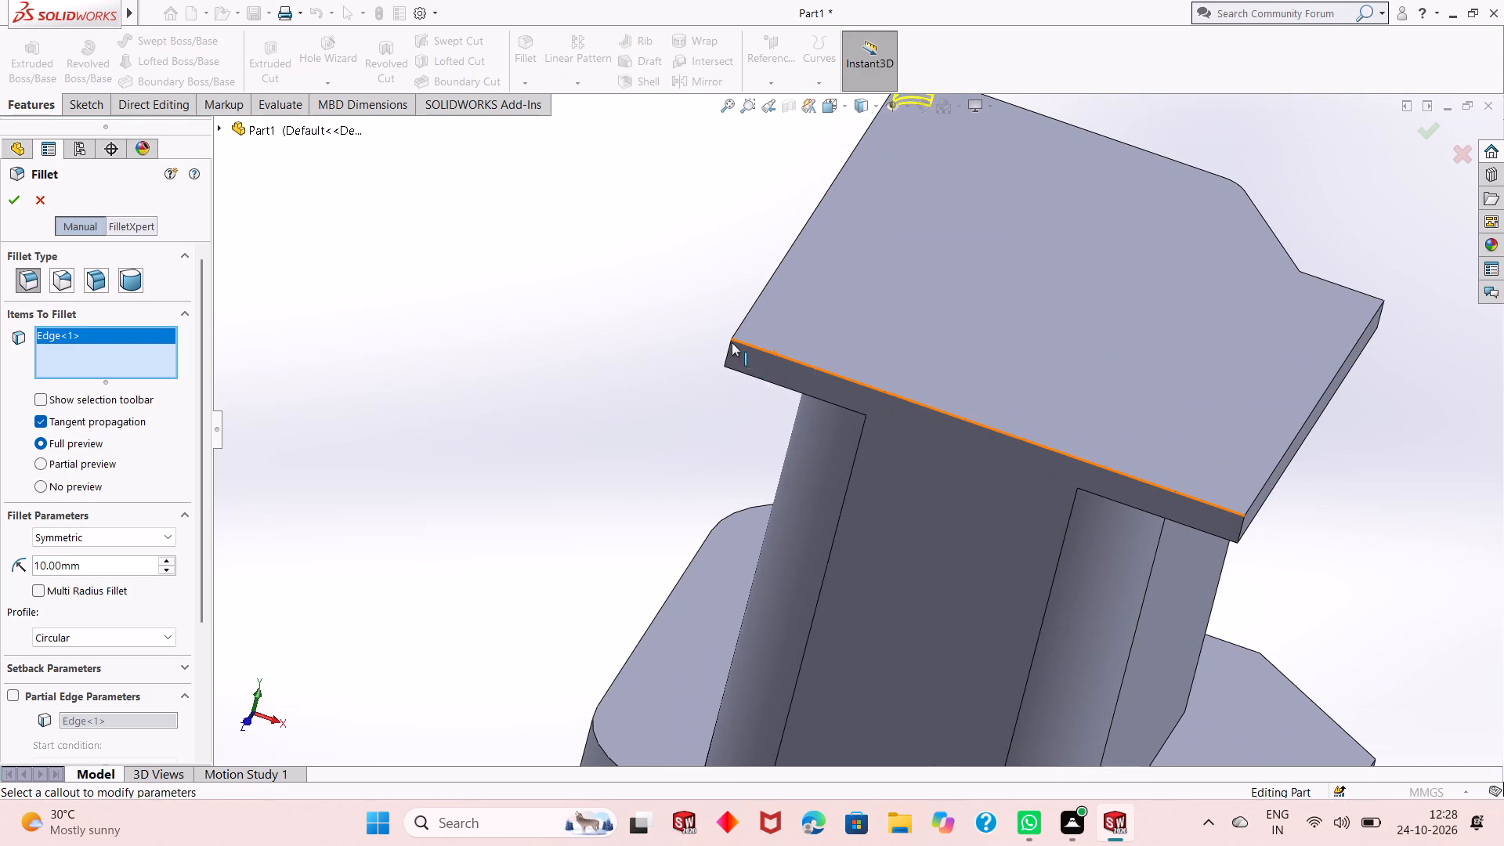
pyautogui.click(727, 352)
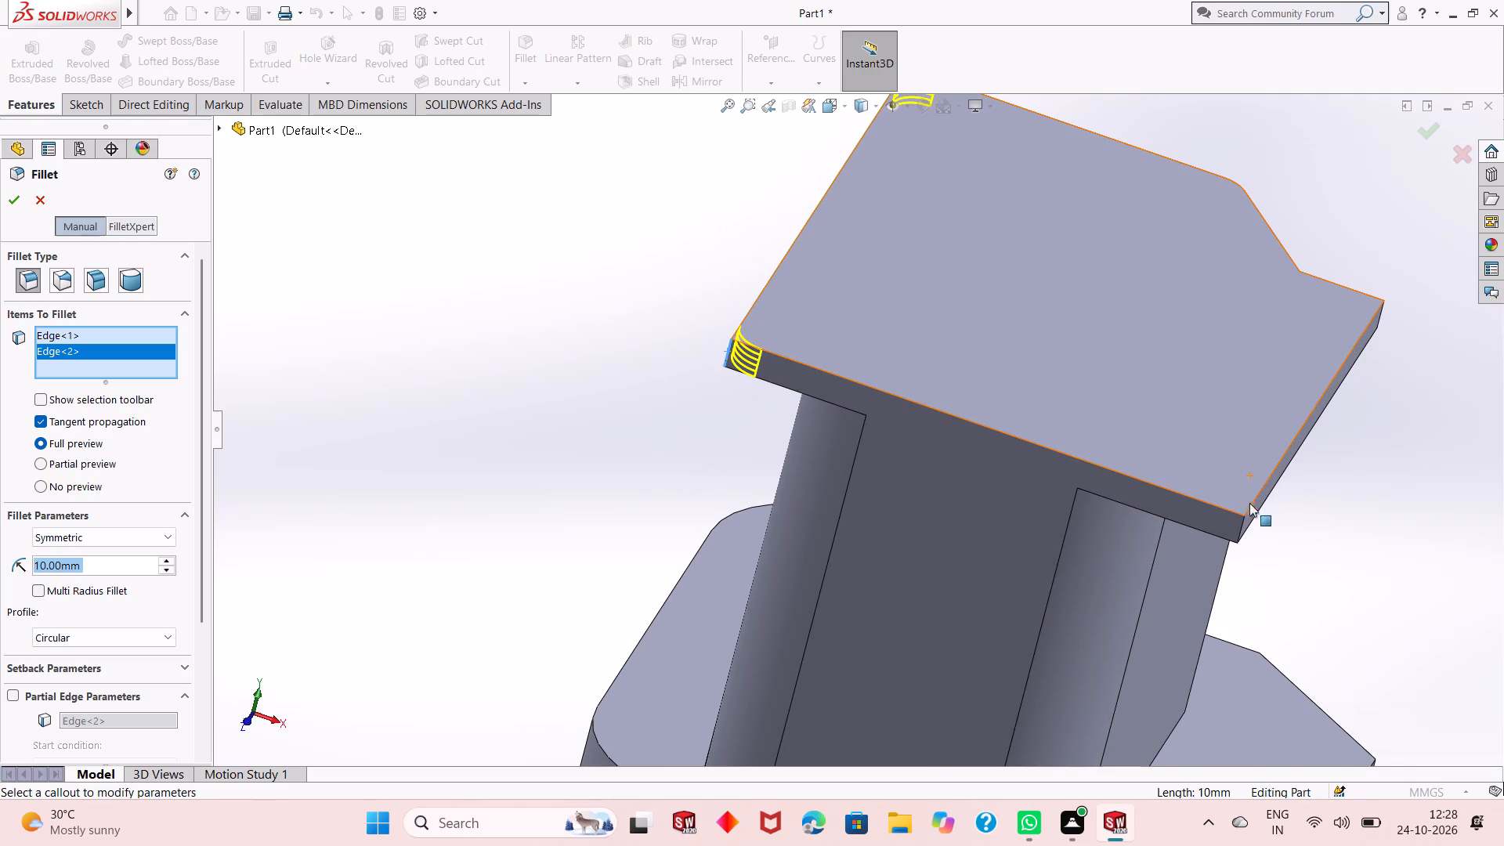
pyautogui.click(1243, 524)
pyautogui.scroll(3, 894, 417)
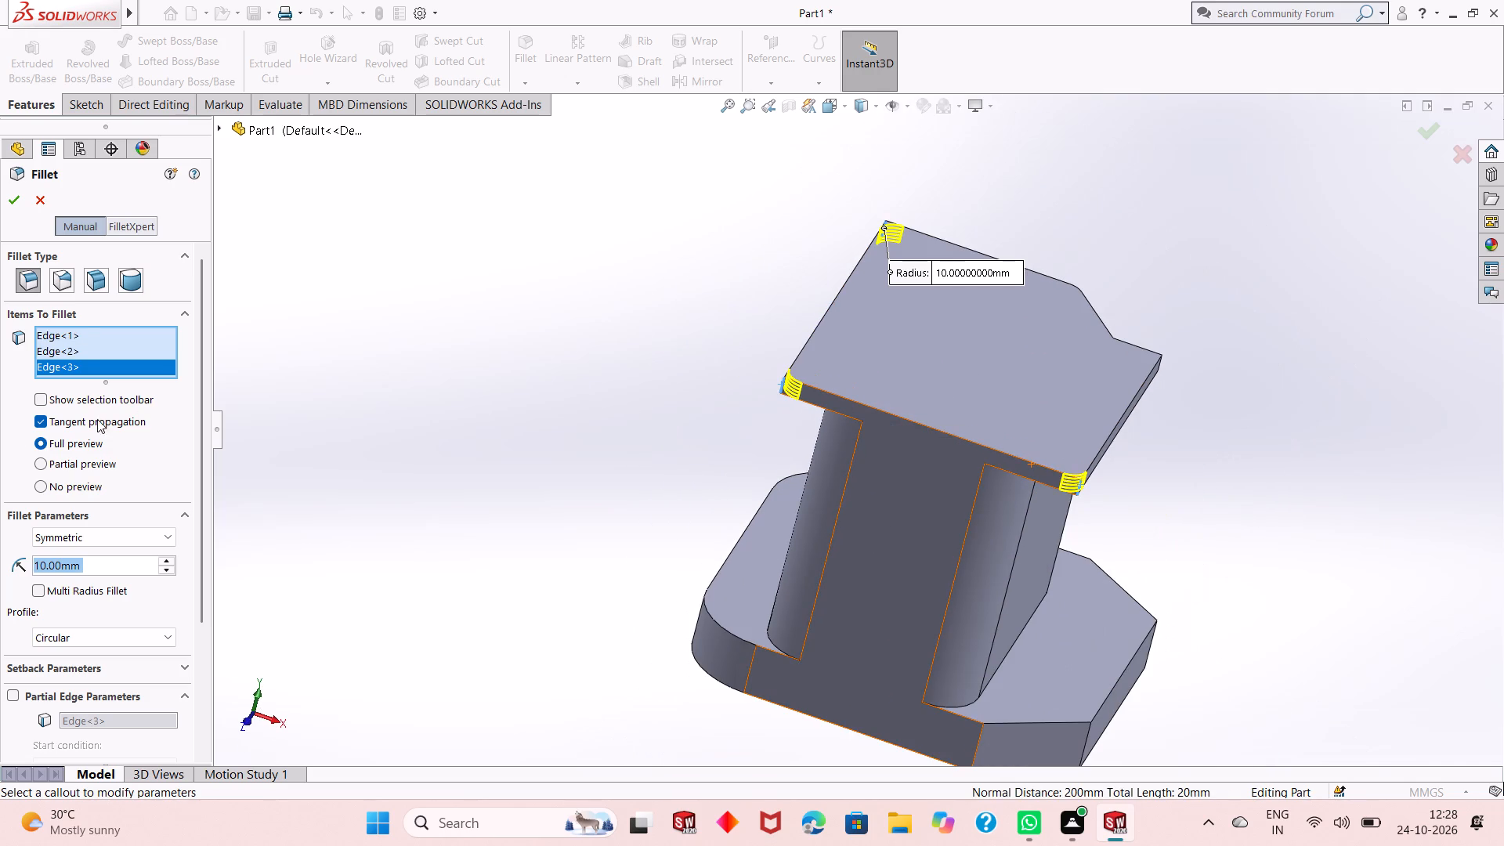
pyautogui.click(18, 201)
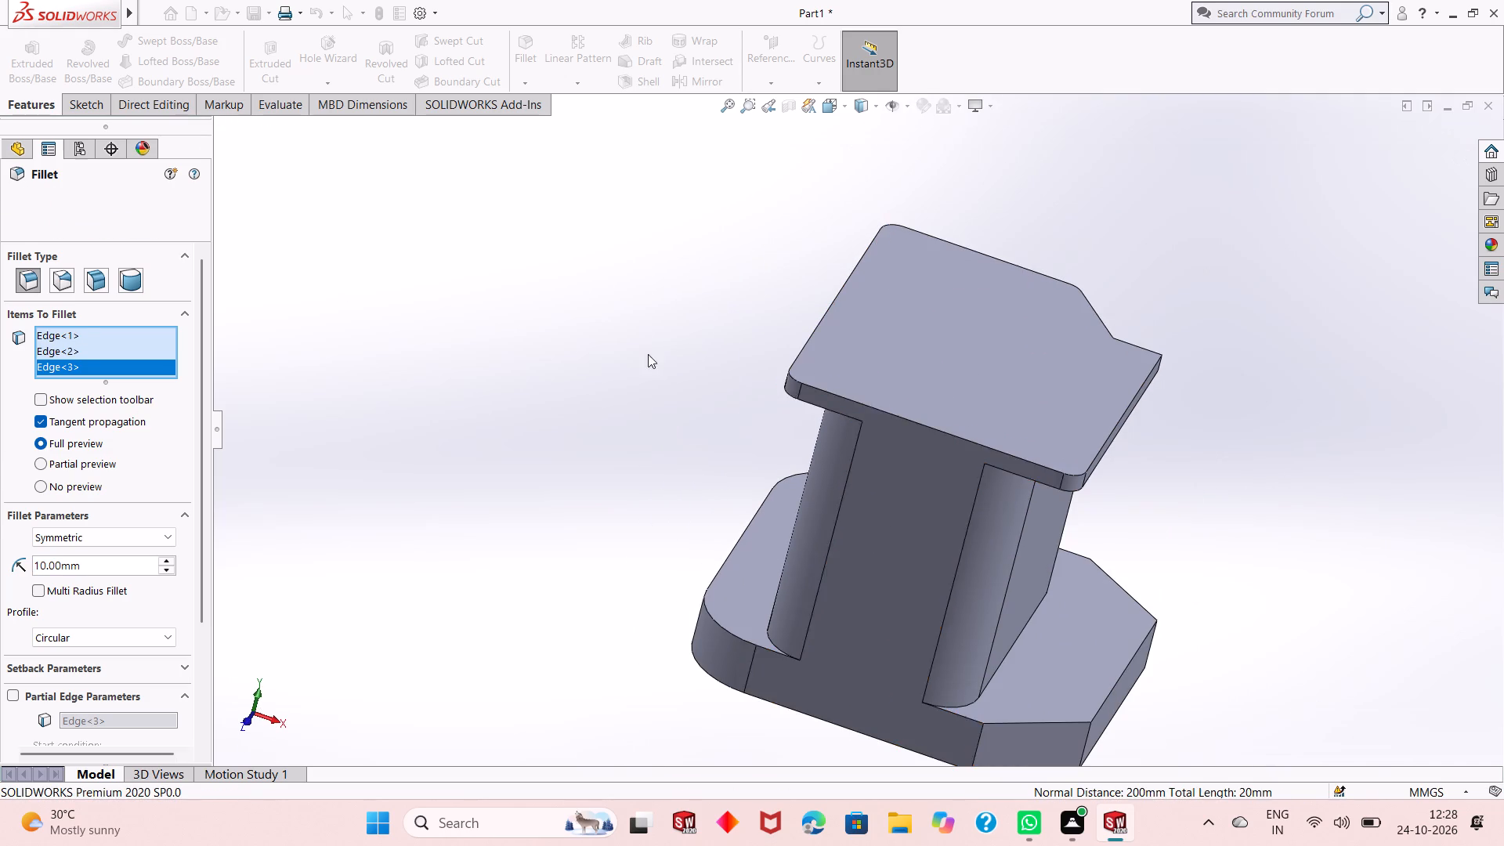
# Start a new sketch on the top plate's upper face, viewed normal to the face.
pyautogui.scroll(1, 1055, 432)
pyautogui.moveTo(1143, 468); pyautogui.dragTo(1000, 331, button='middle')
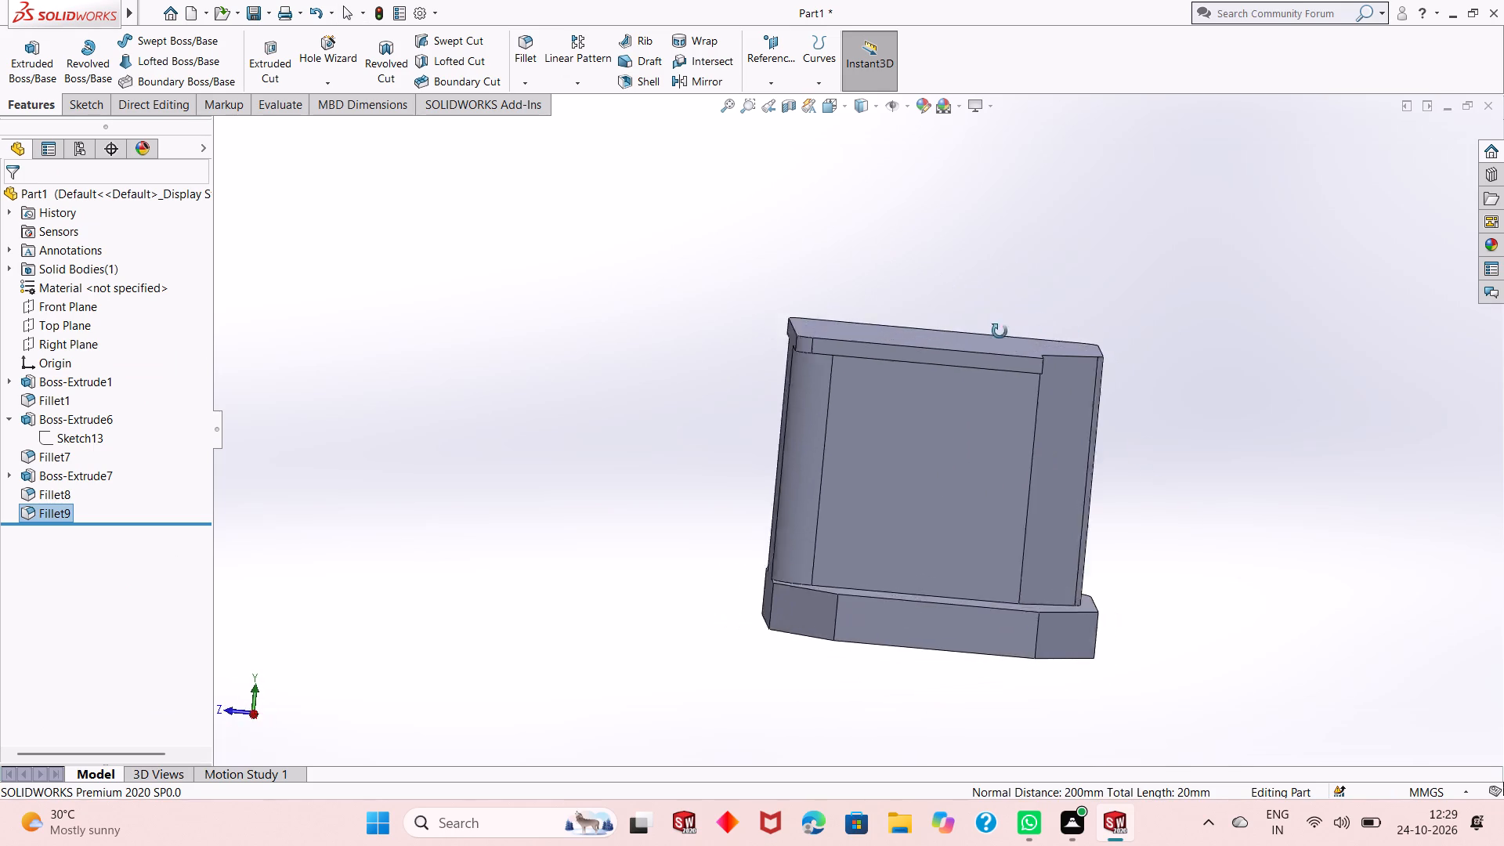
pyautogui.moveTo(1000, 331); pyautogui.dragTo(1137, 327, button='middle')
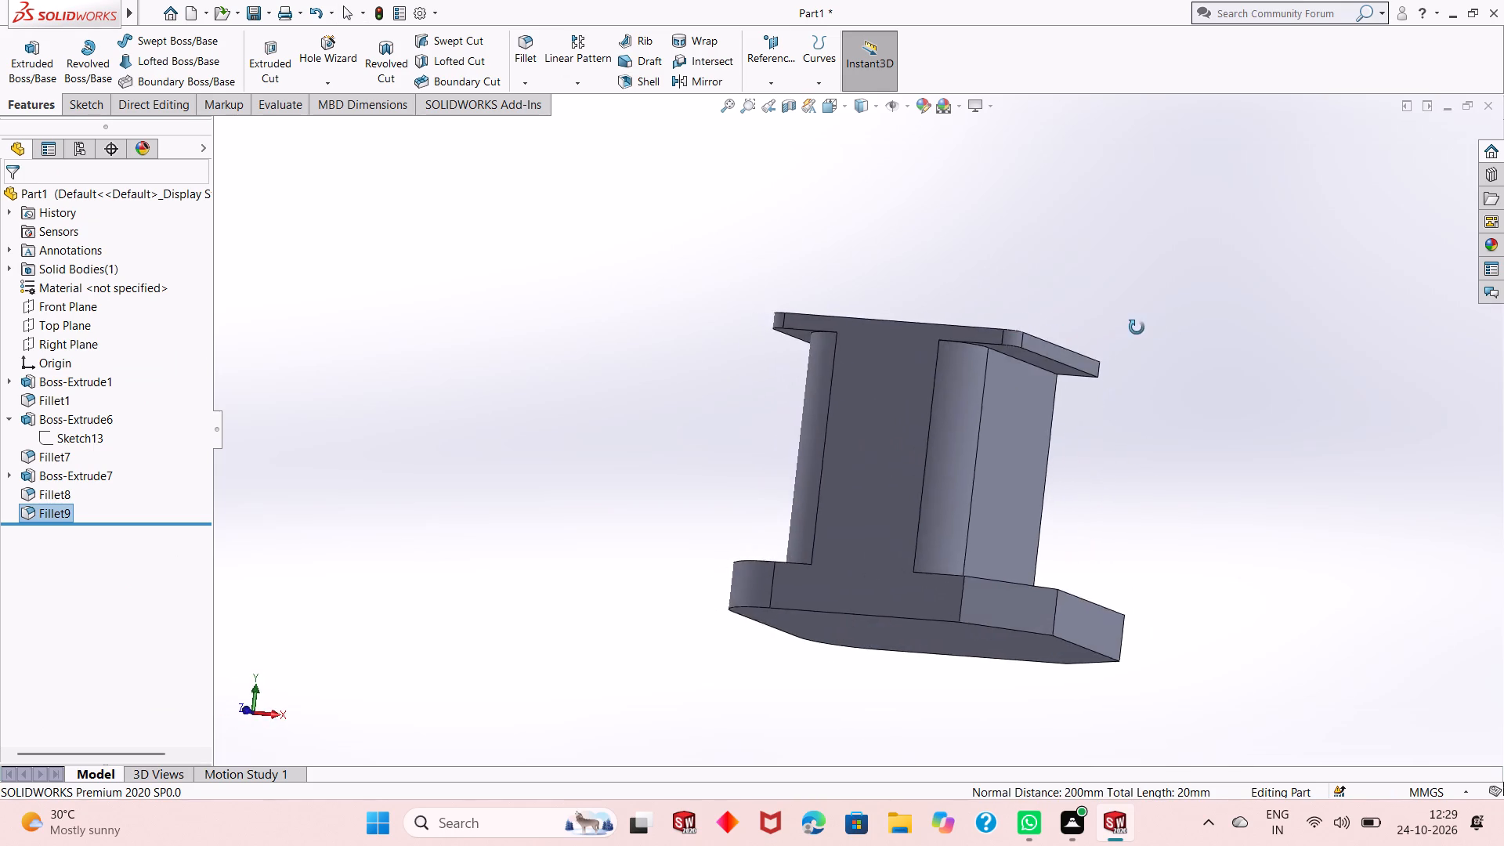
pyautogui.moveTo(1137, 327); pyautogui.dragTo(1119, 691, button='middle')
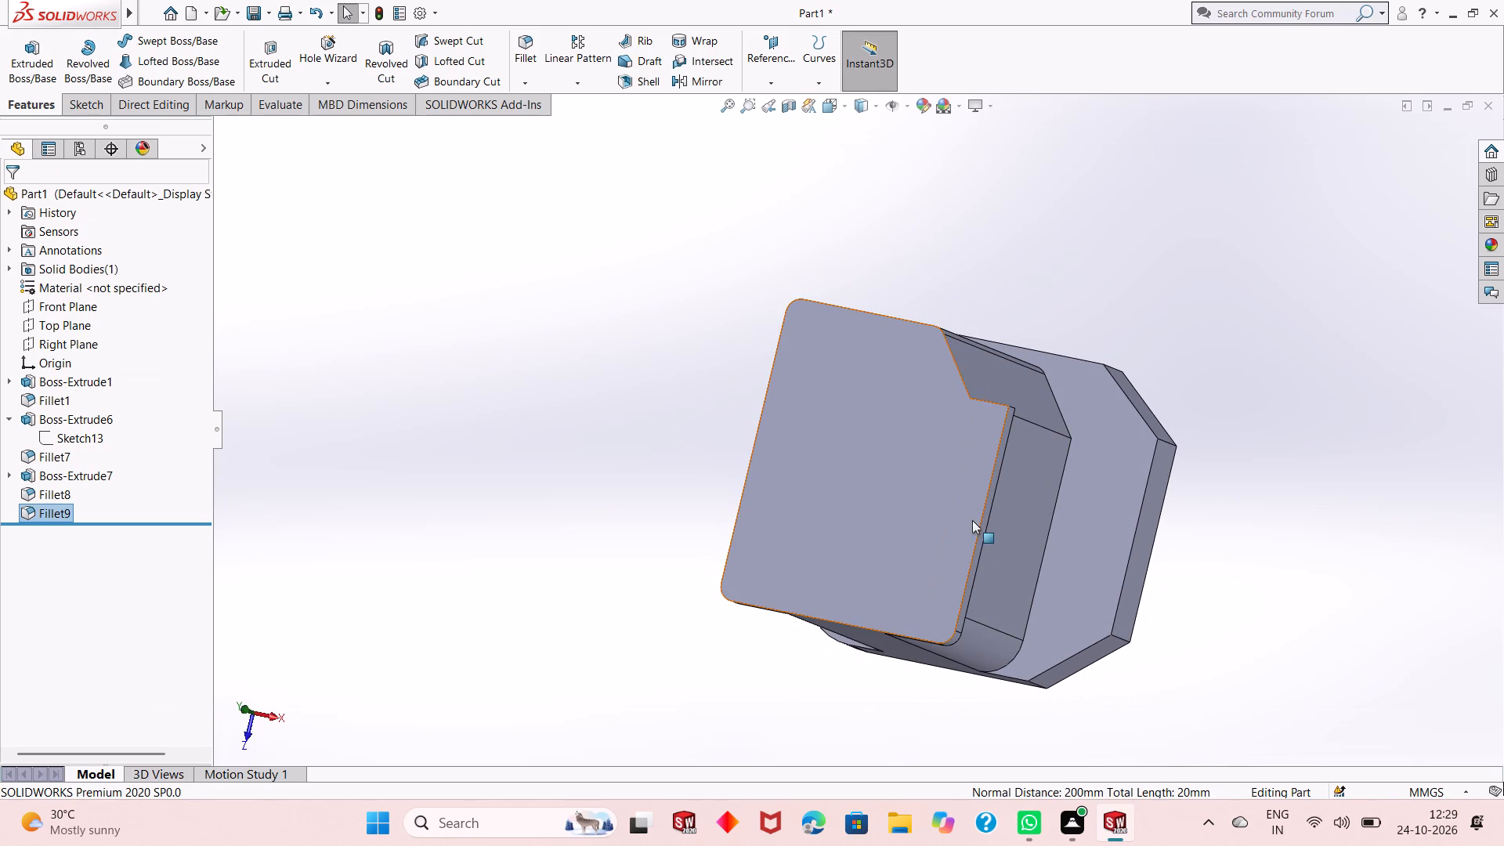
pyautogui.click(931, 443)
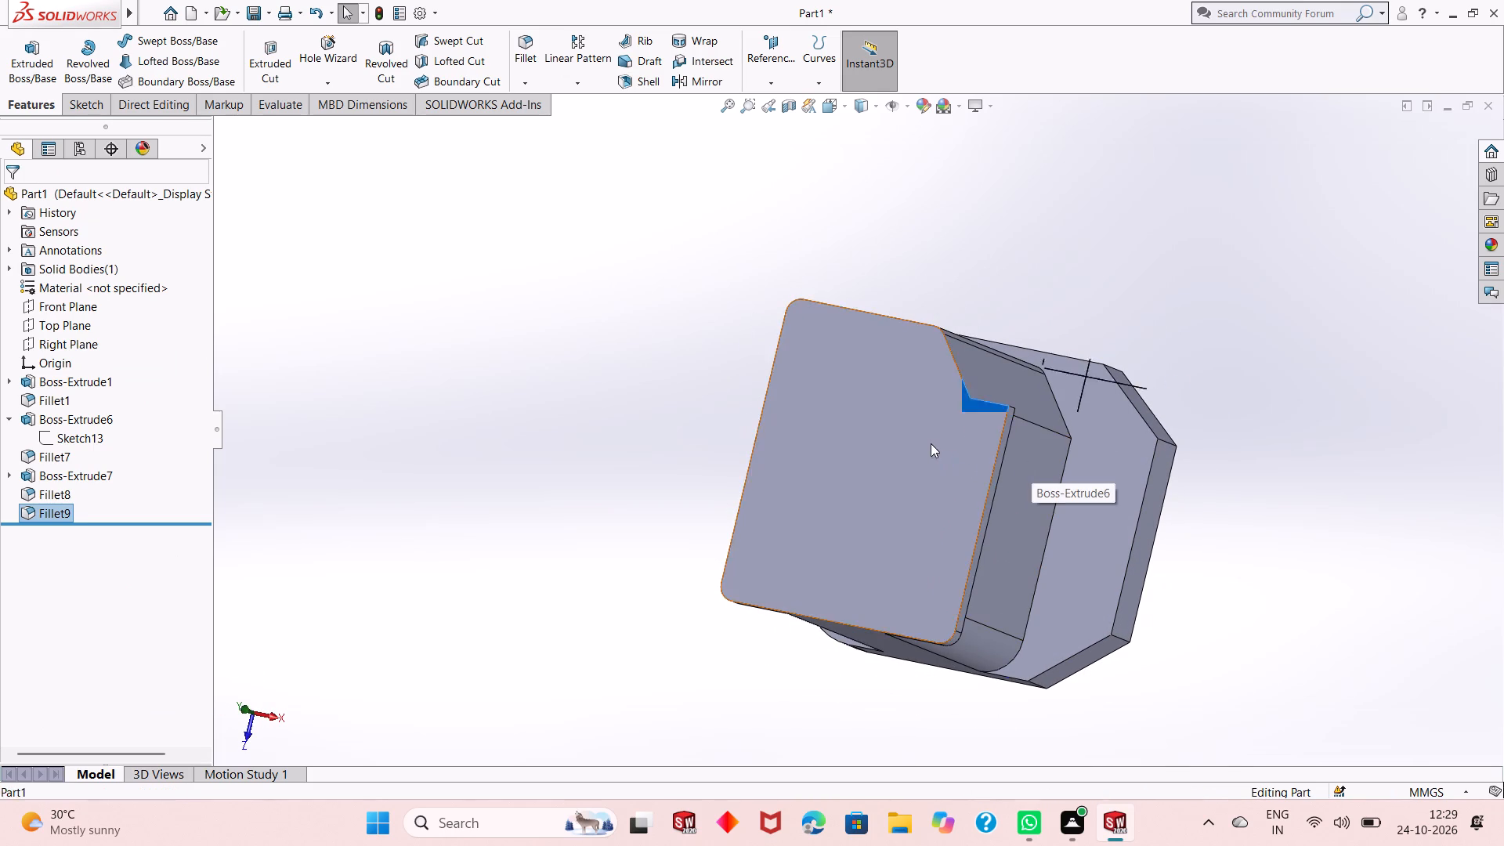
pyautogui.click(994, 402)
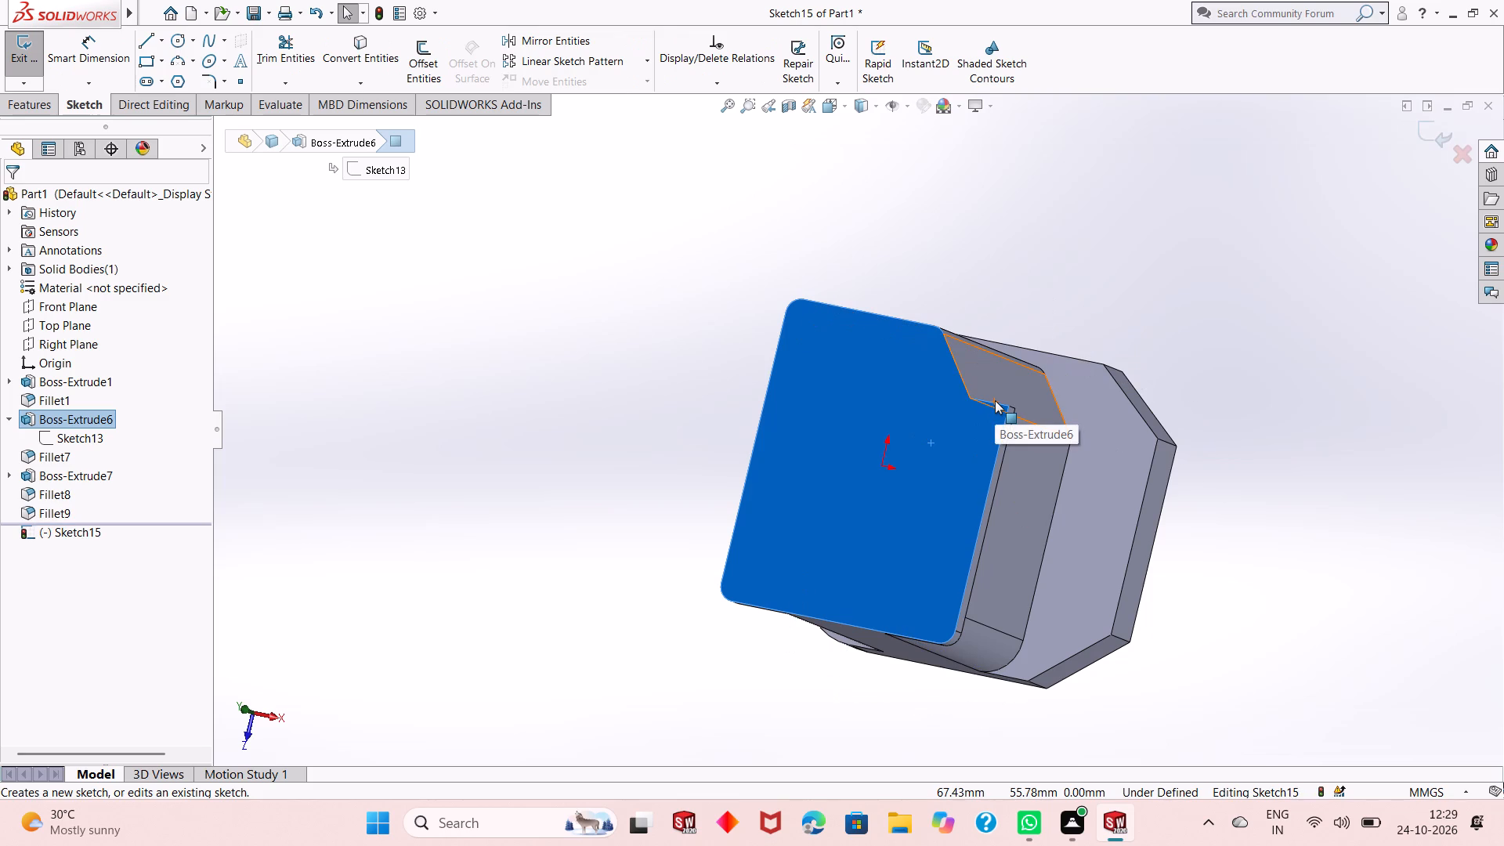
pyautogui.hotkey('ctrl', '8')
pyautogui.press('Escape')
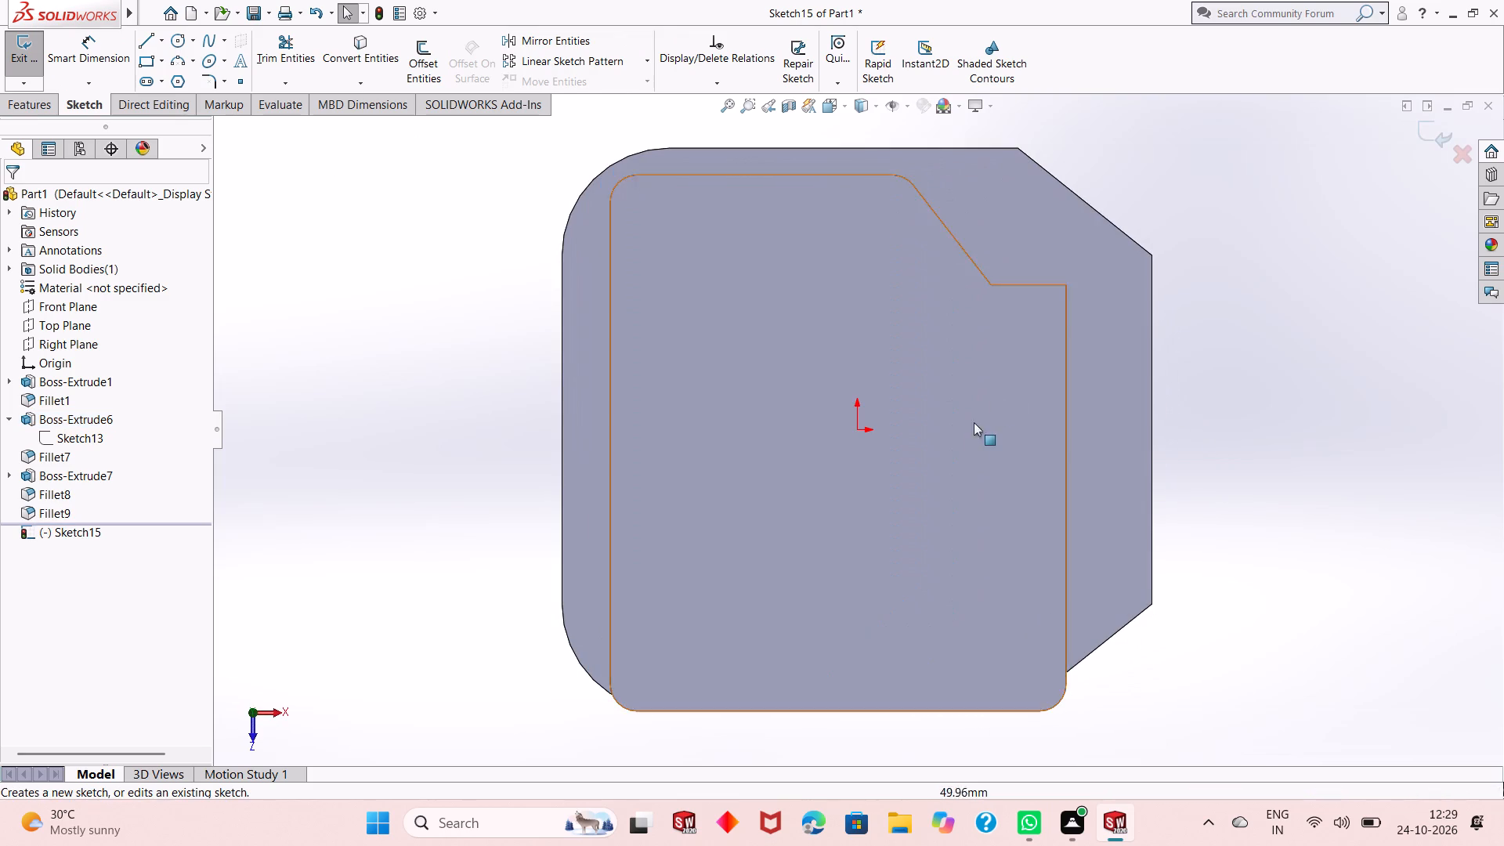
# Offset the top plate's angled edge 15 mm inward on the sketch, with the direction reversed and a dimension added.
pyautogui.scroll(2, 968, 440)
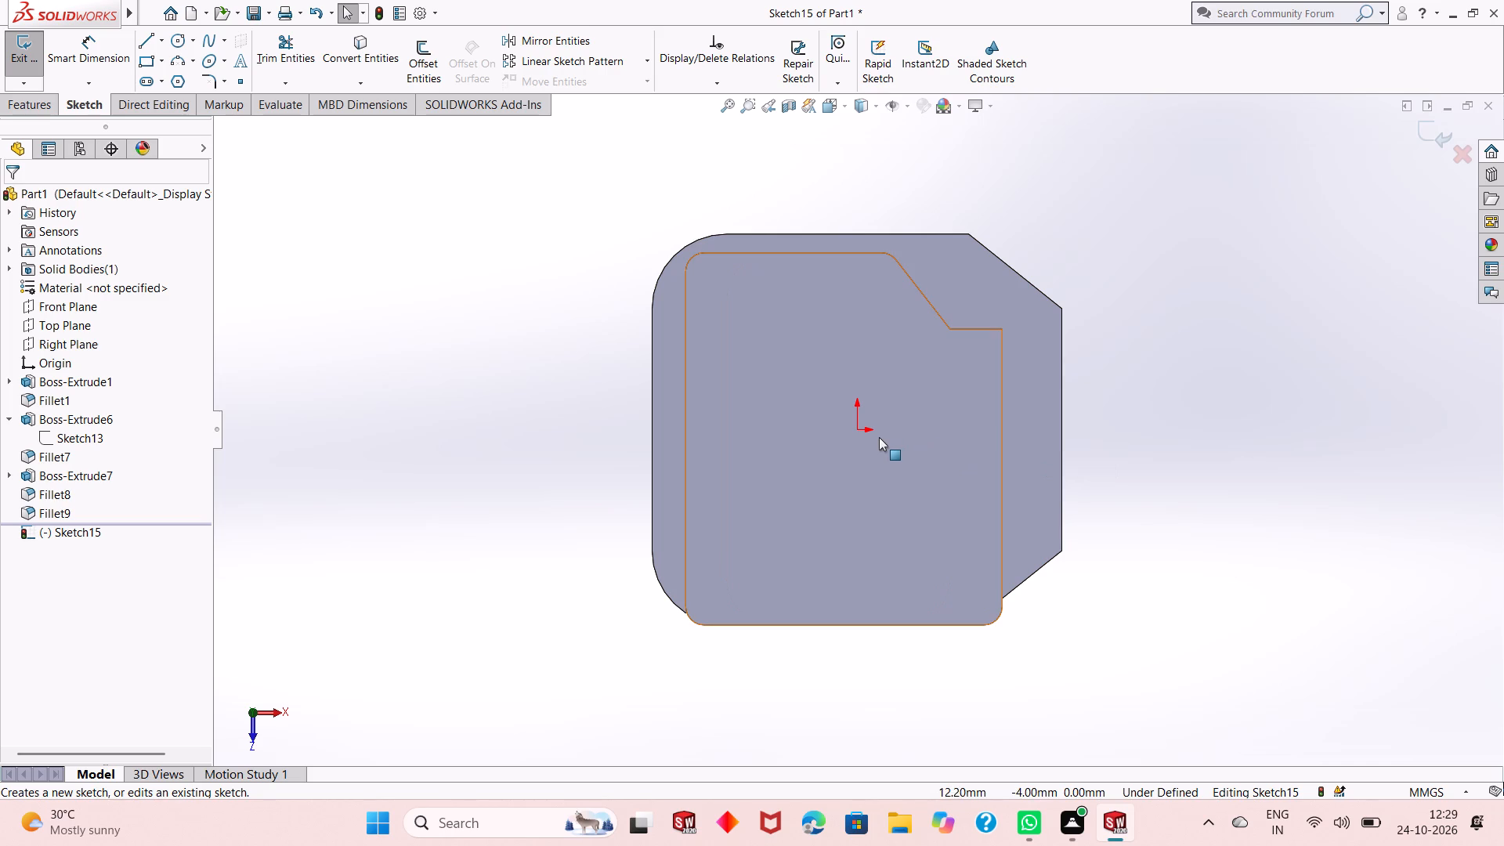
pyautogui.scroll(1, 879, 413)
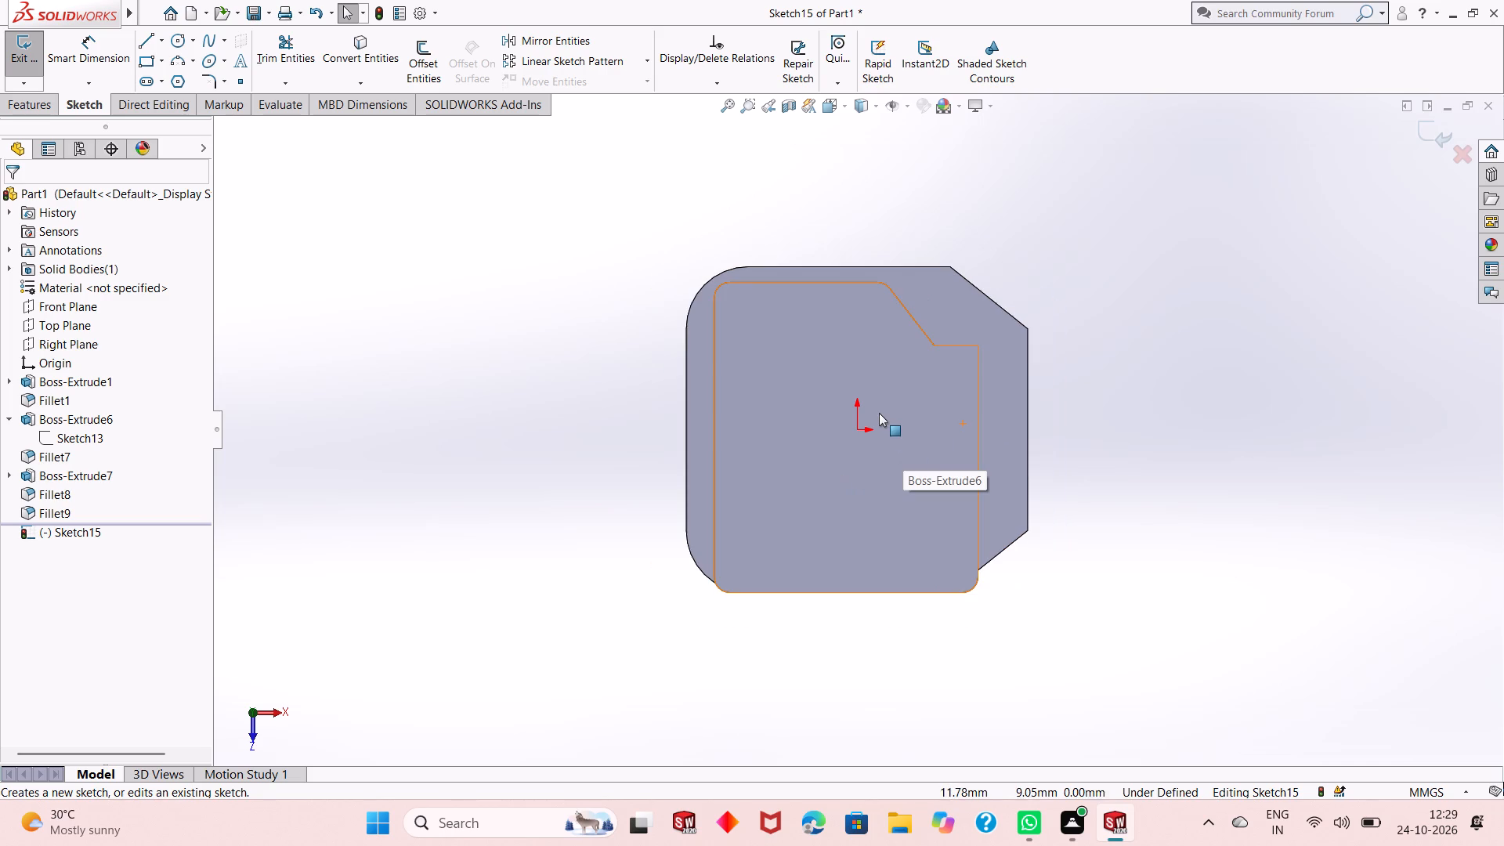
pyautogui.scroll(-2, 879, 439)
pyautogui.scroll(1, 879, 440)
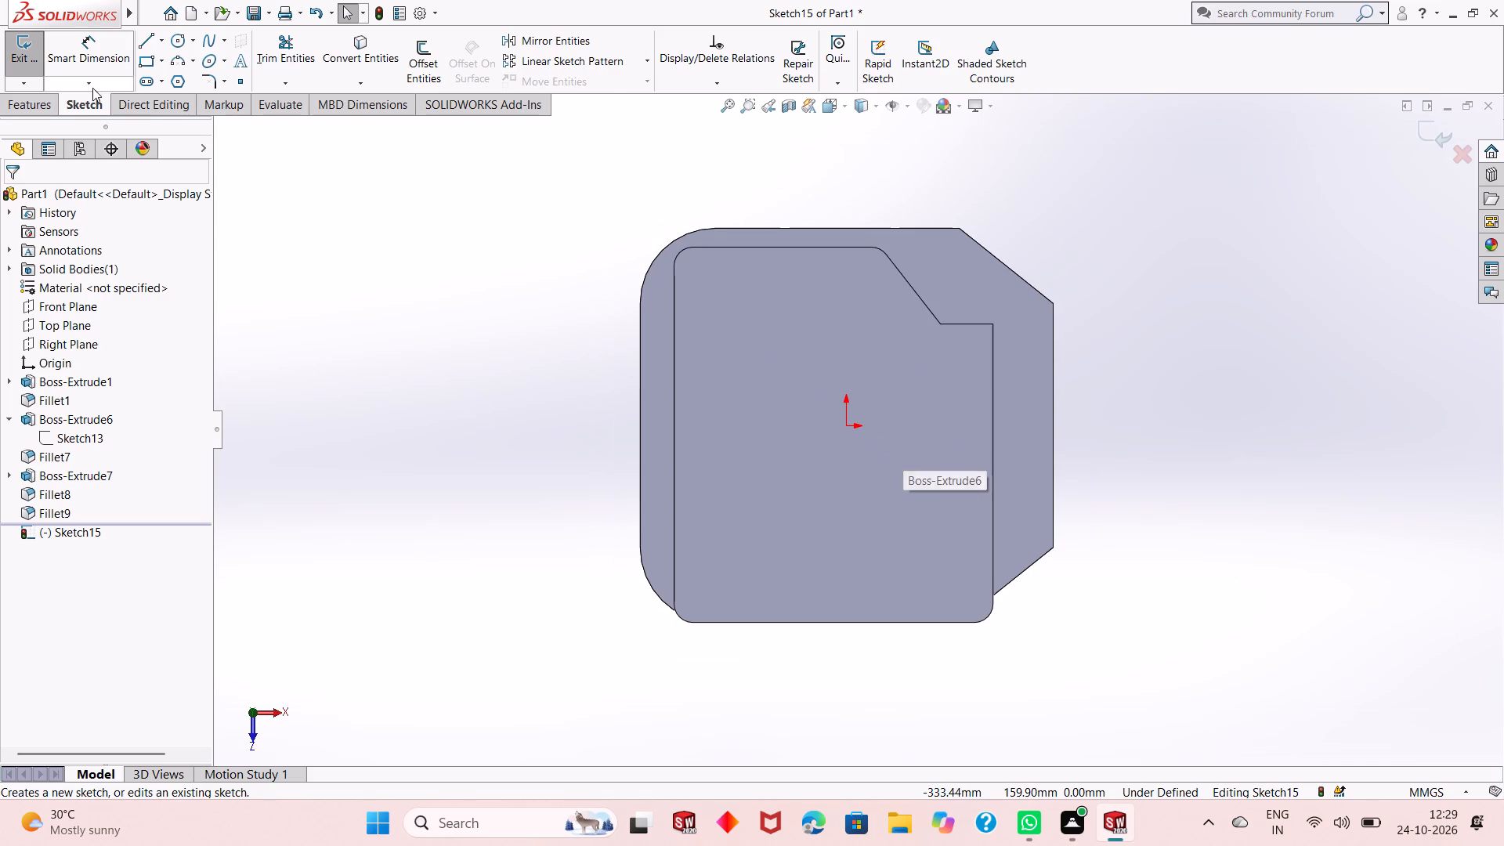
pyautogui.click(405, 70)
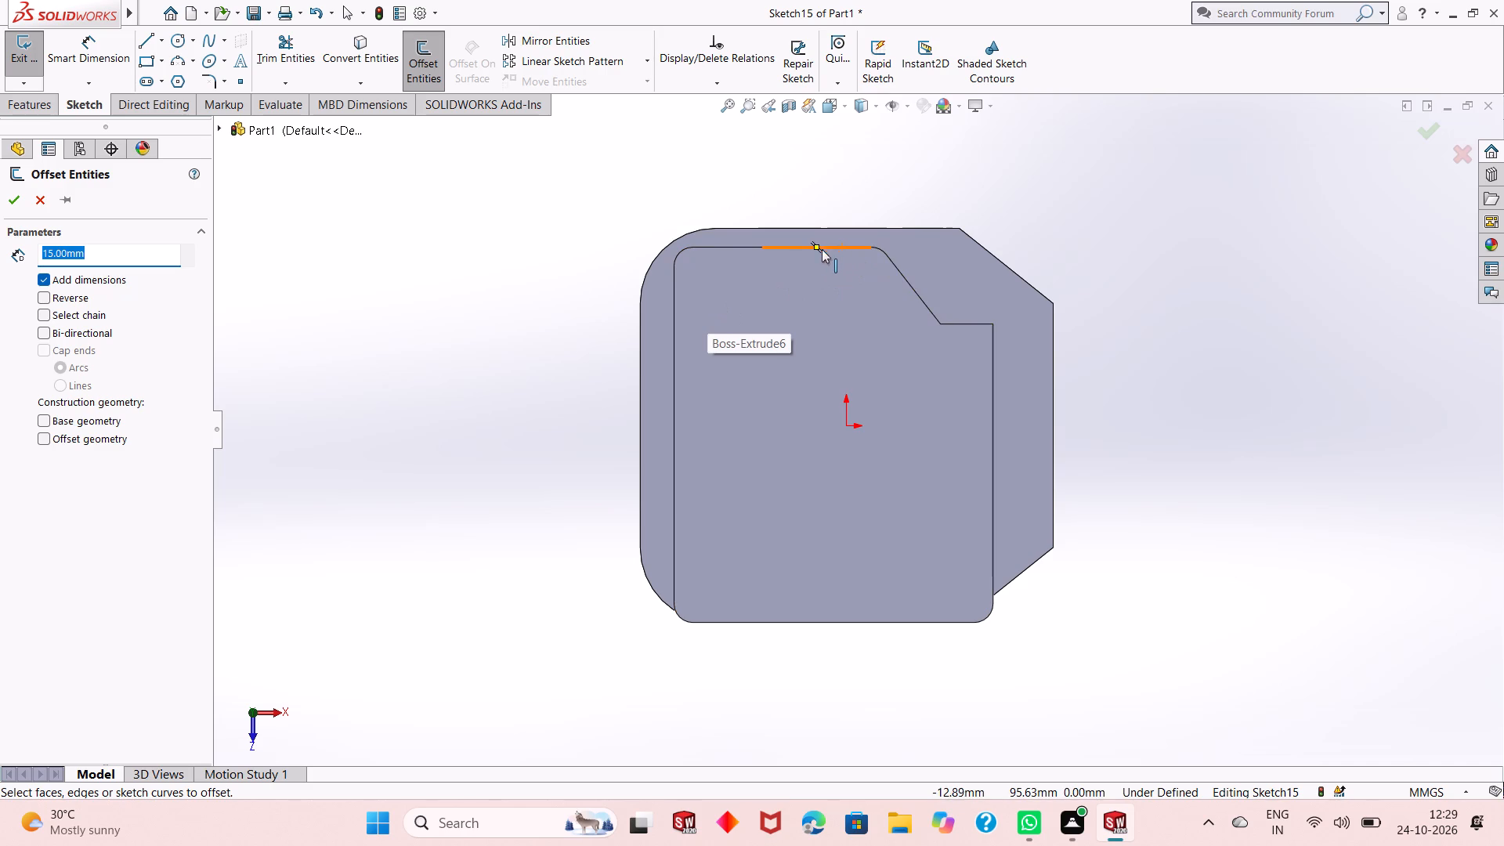
pyautogui.click(910, 286)
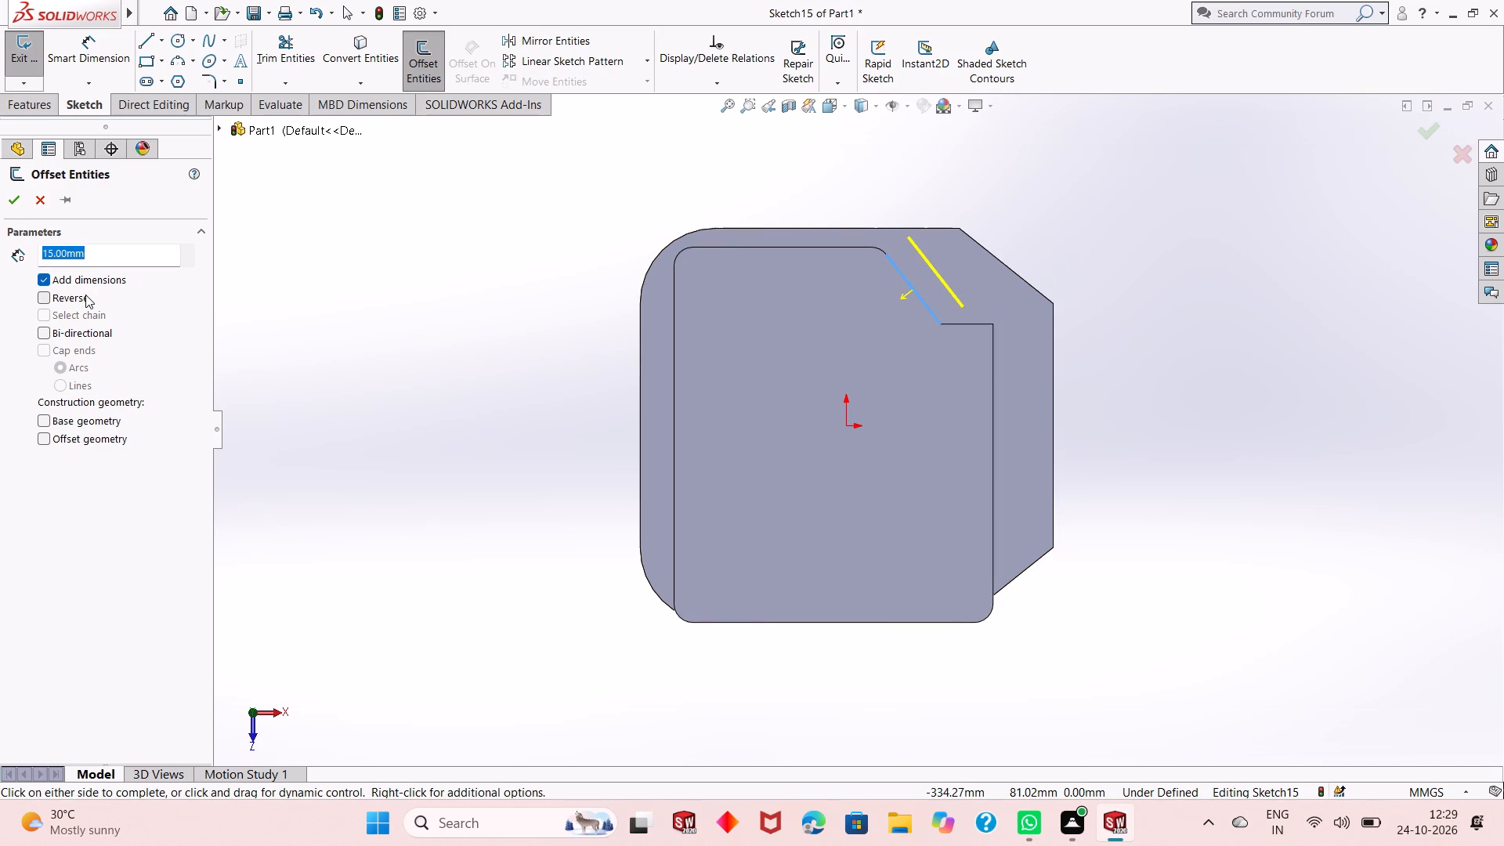
pyautogui.click(85, 295)
pyautogui.click(9, 204)
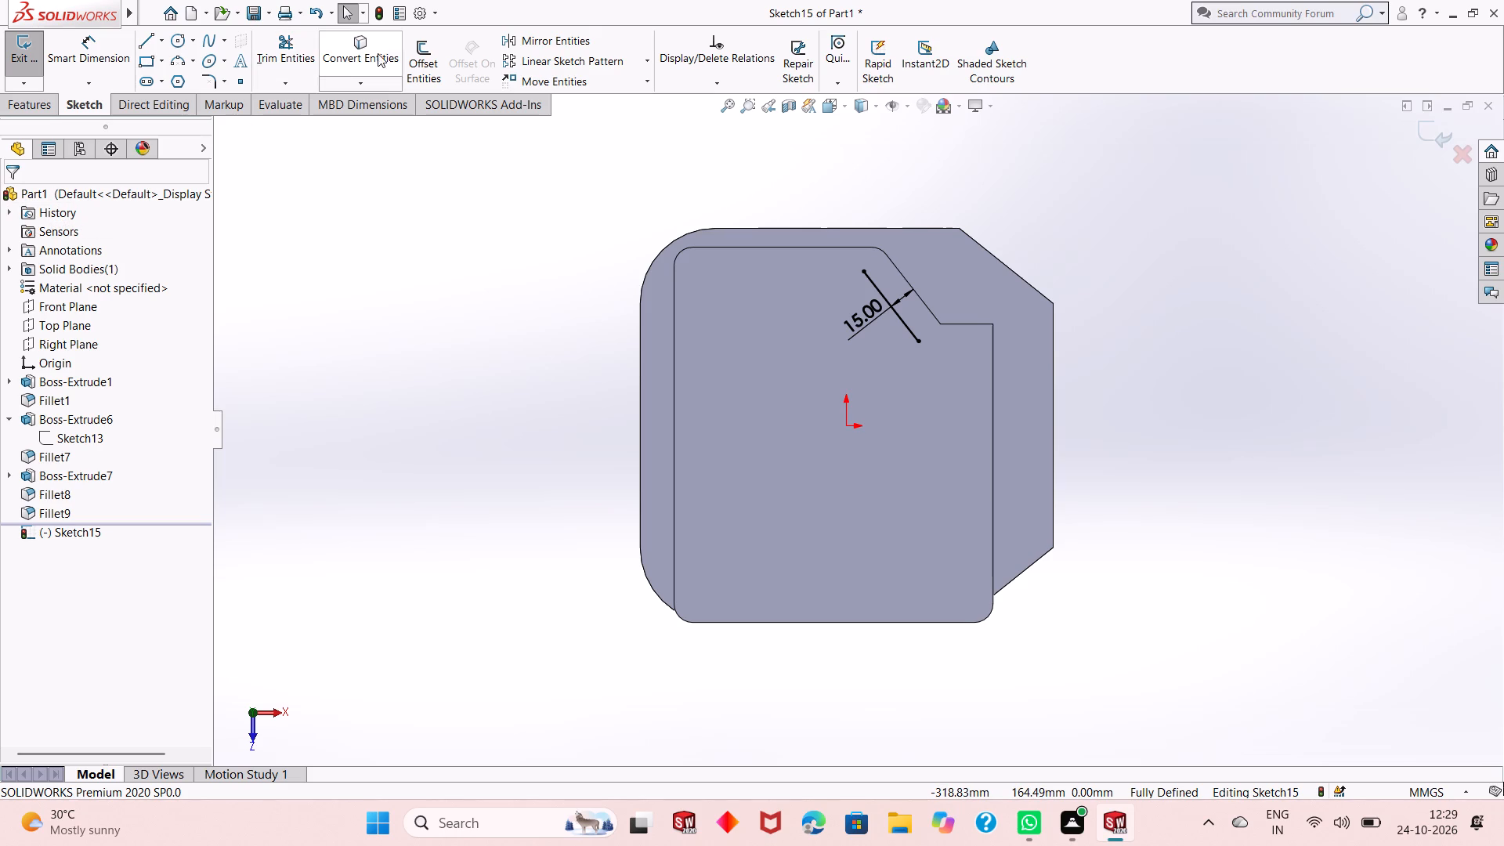
# Offset the top plate's rear edge 16 mm inward, with the direction reversed and a dimension added.
pyautogui.click(427, 72)
pyautogui.click(793, 249)
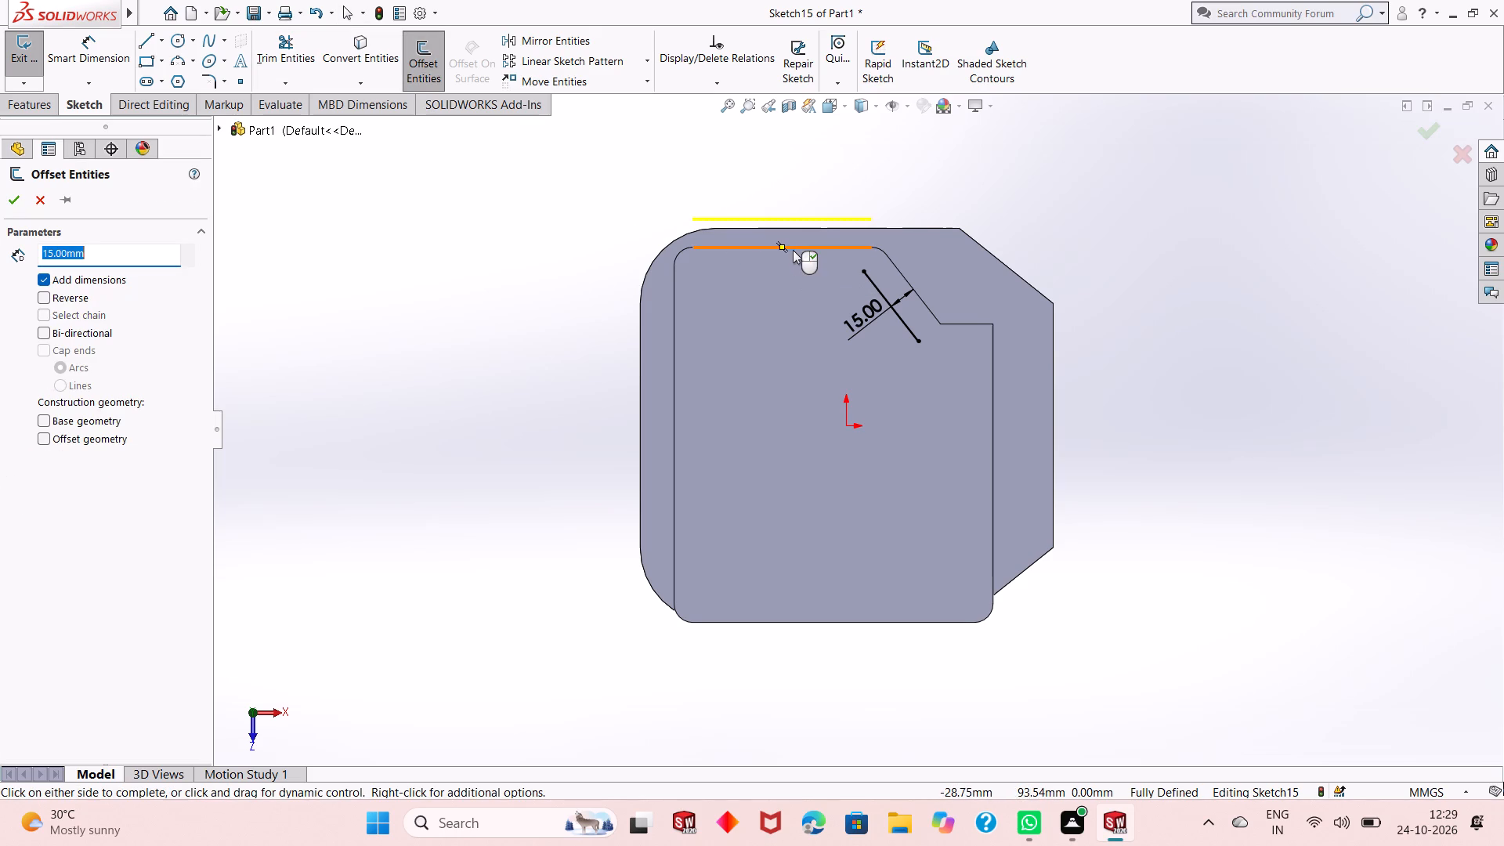
pyautogui.click(39, 291)
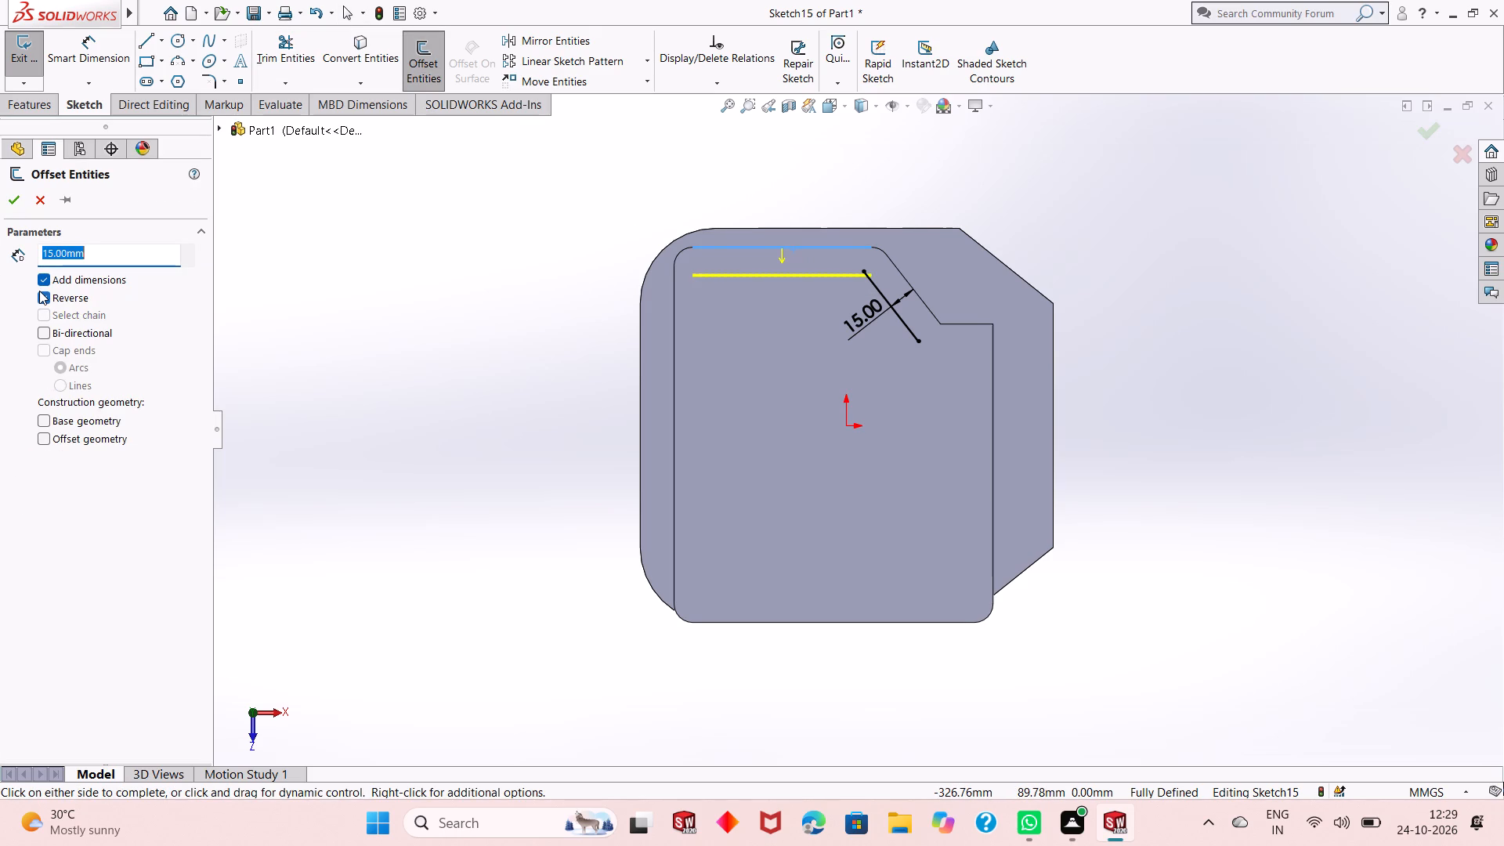
pyautogui.write('16')
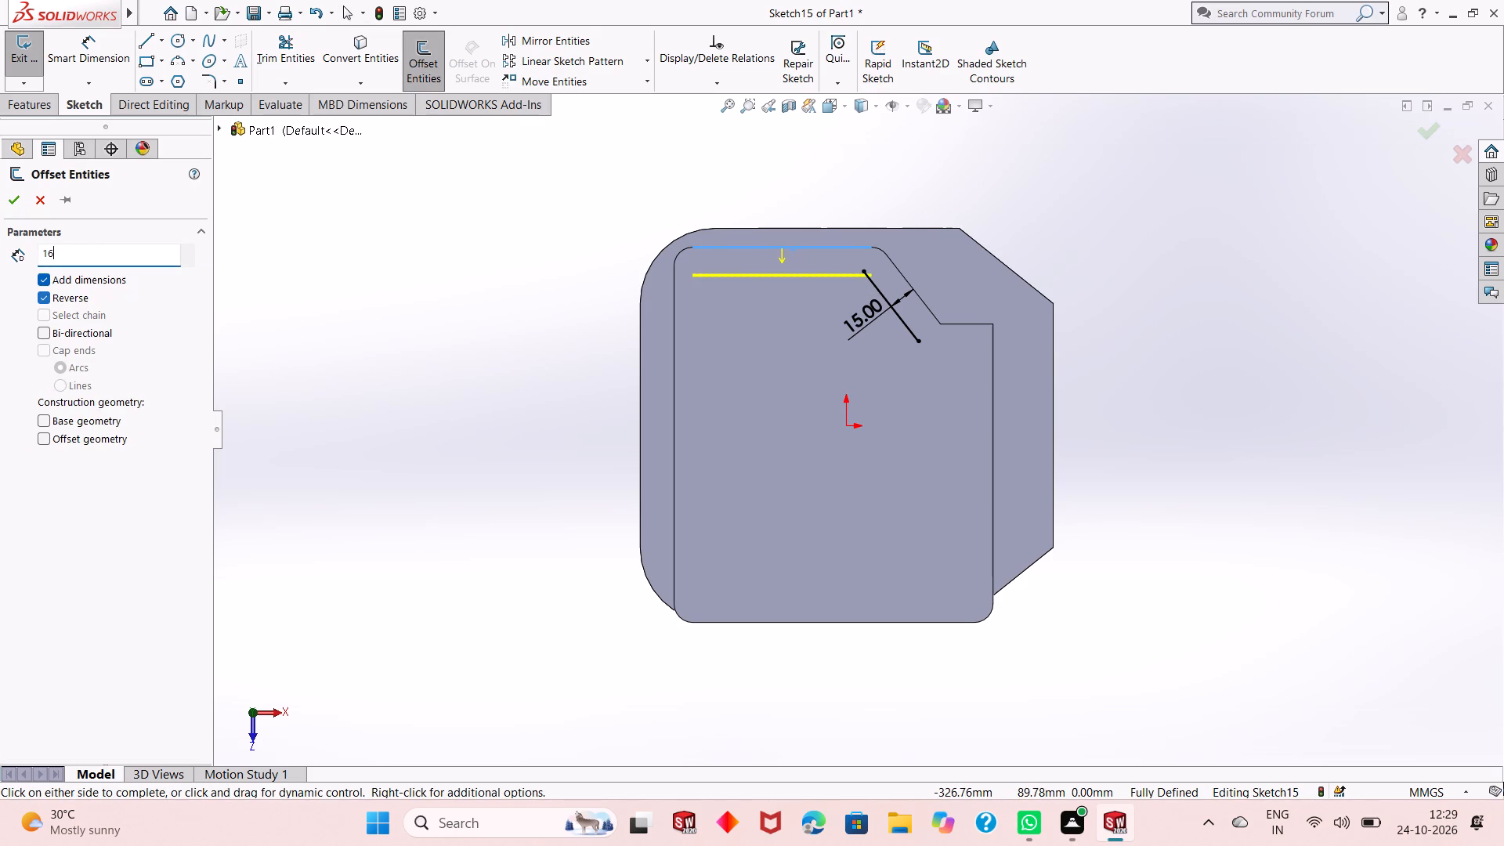
pyautogui.press('Return')
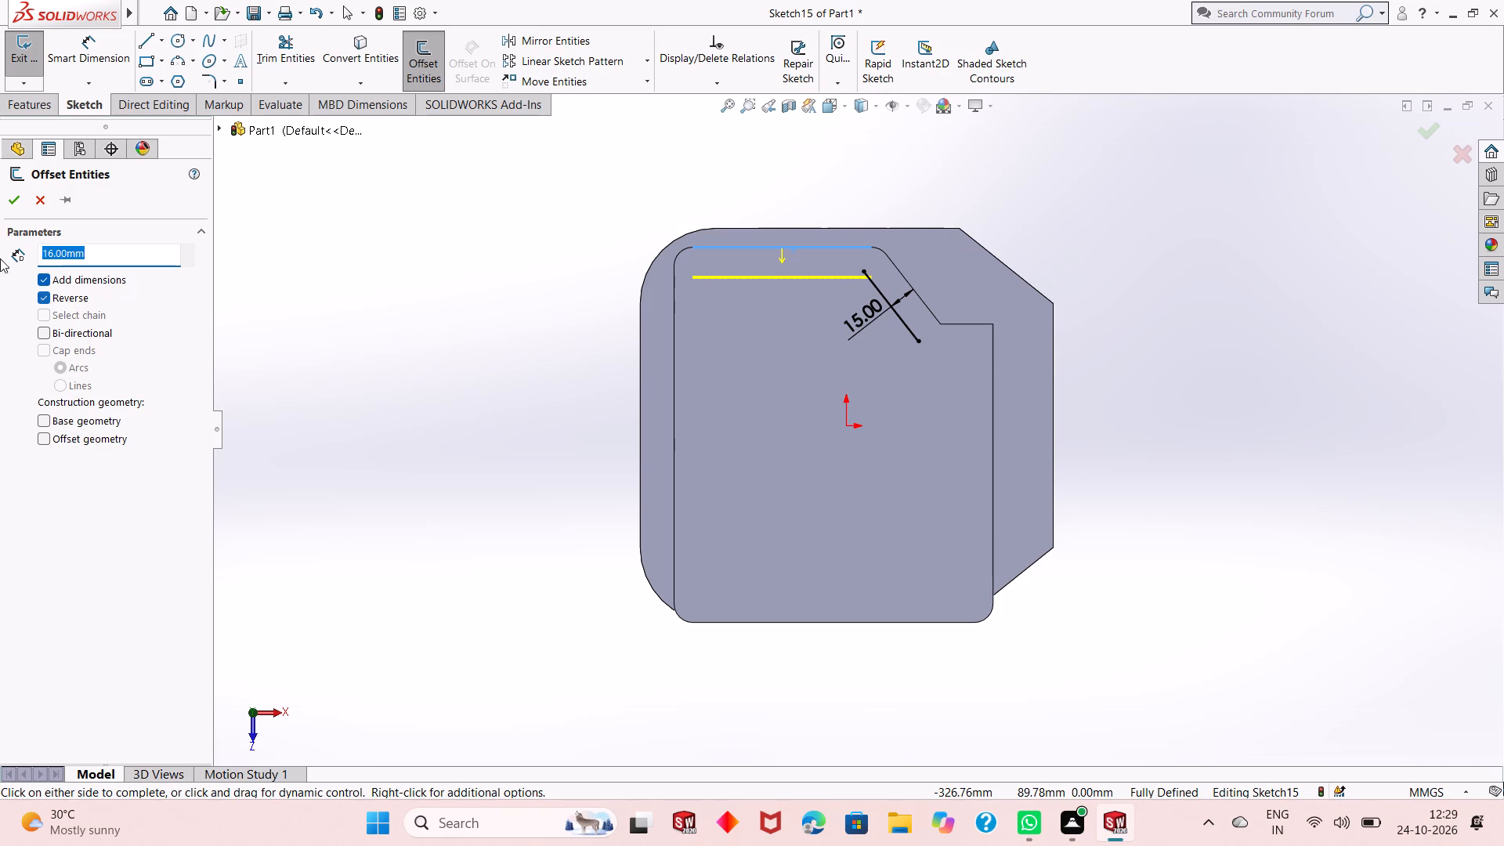
pyautogui.click(8, 197)
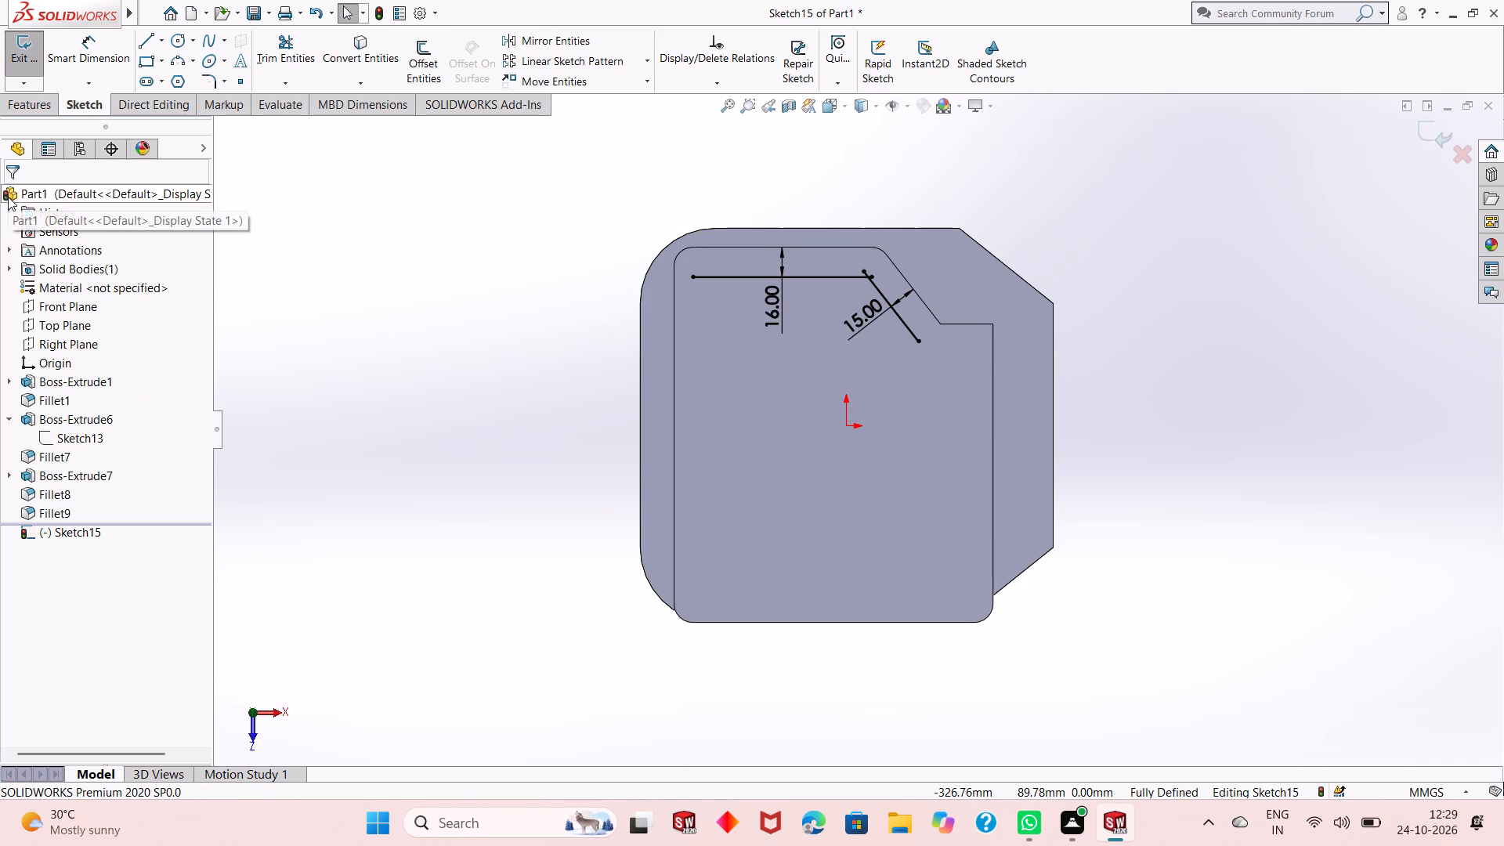
# Offset the top plate's left edge 30 mm inward, with the direction reversed and a dimension added.
pyautogui.click(421, 63)
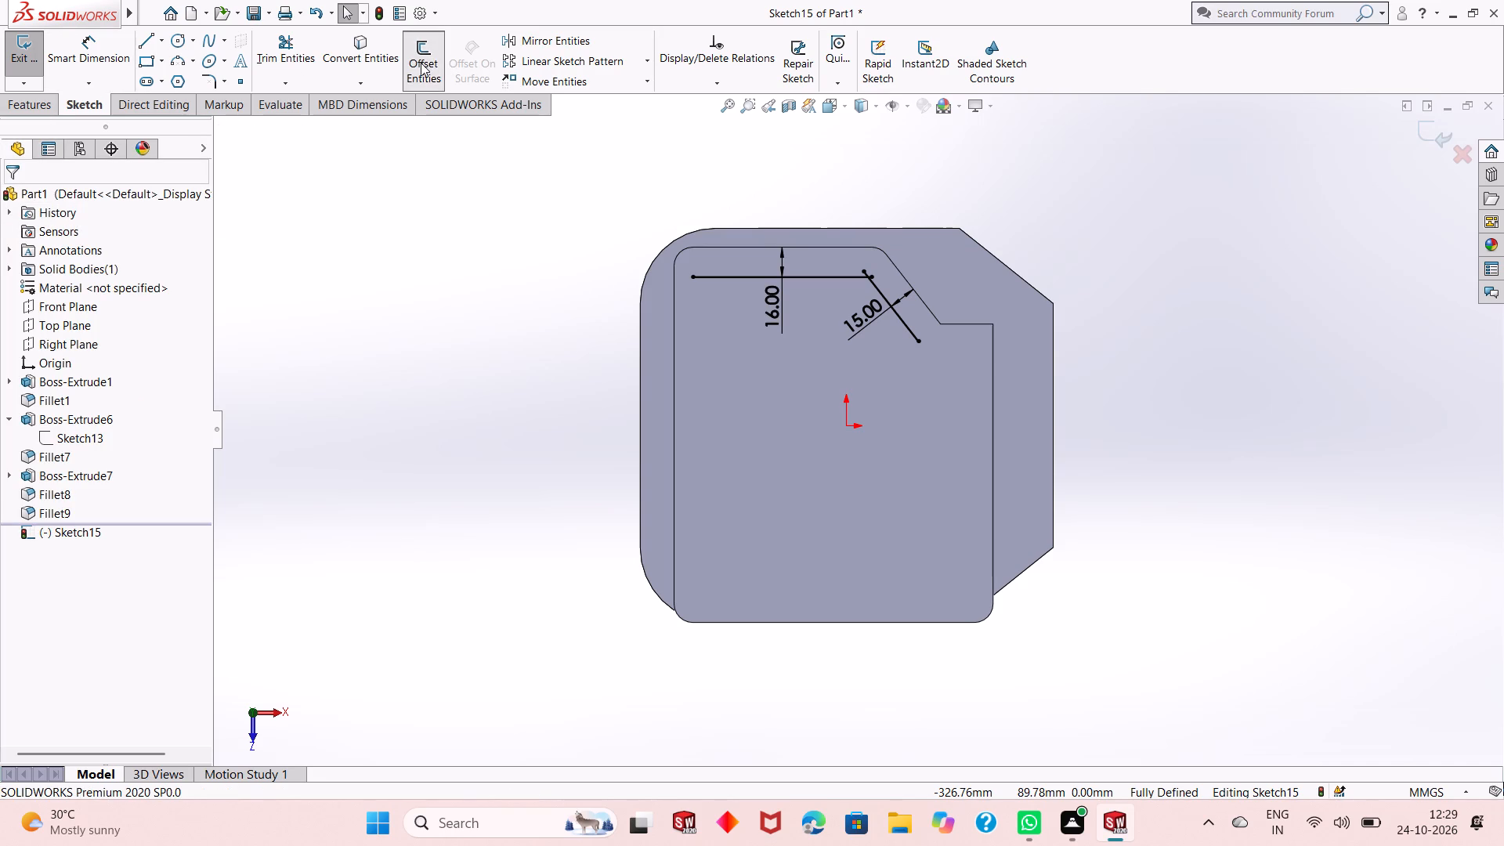
pyautogui.click(675, 421)
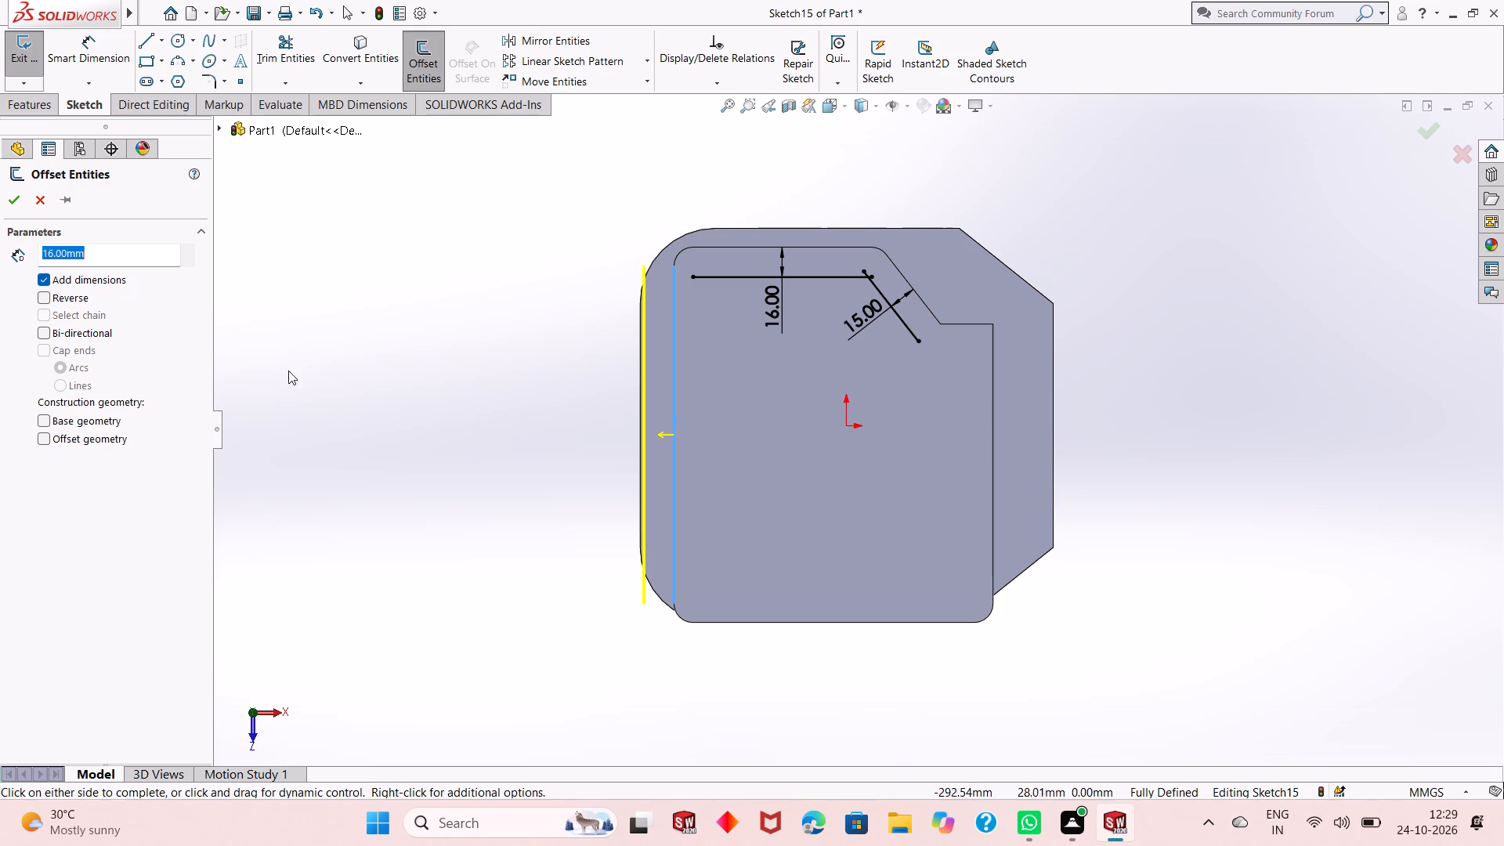
pyautogui.click(67, 296)
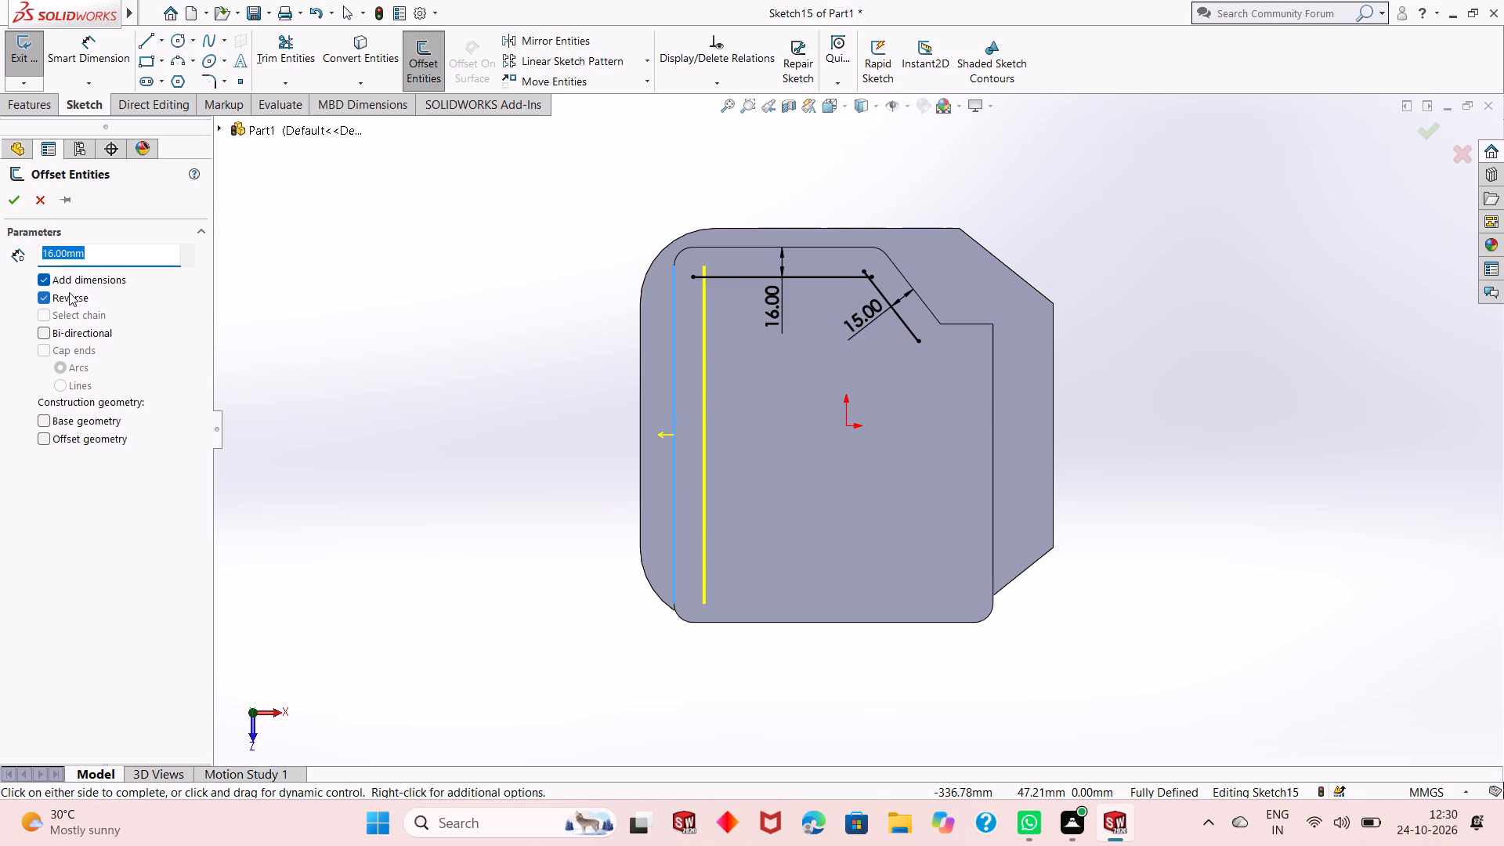
pyautogui.write('30')
pyautogui.press('Return')
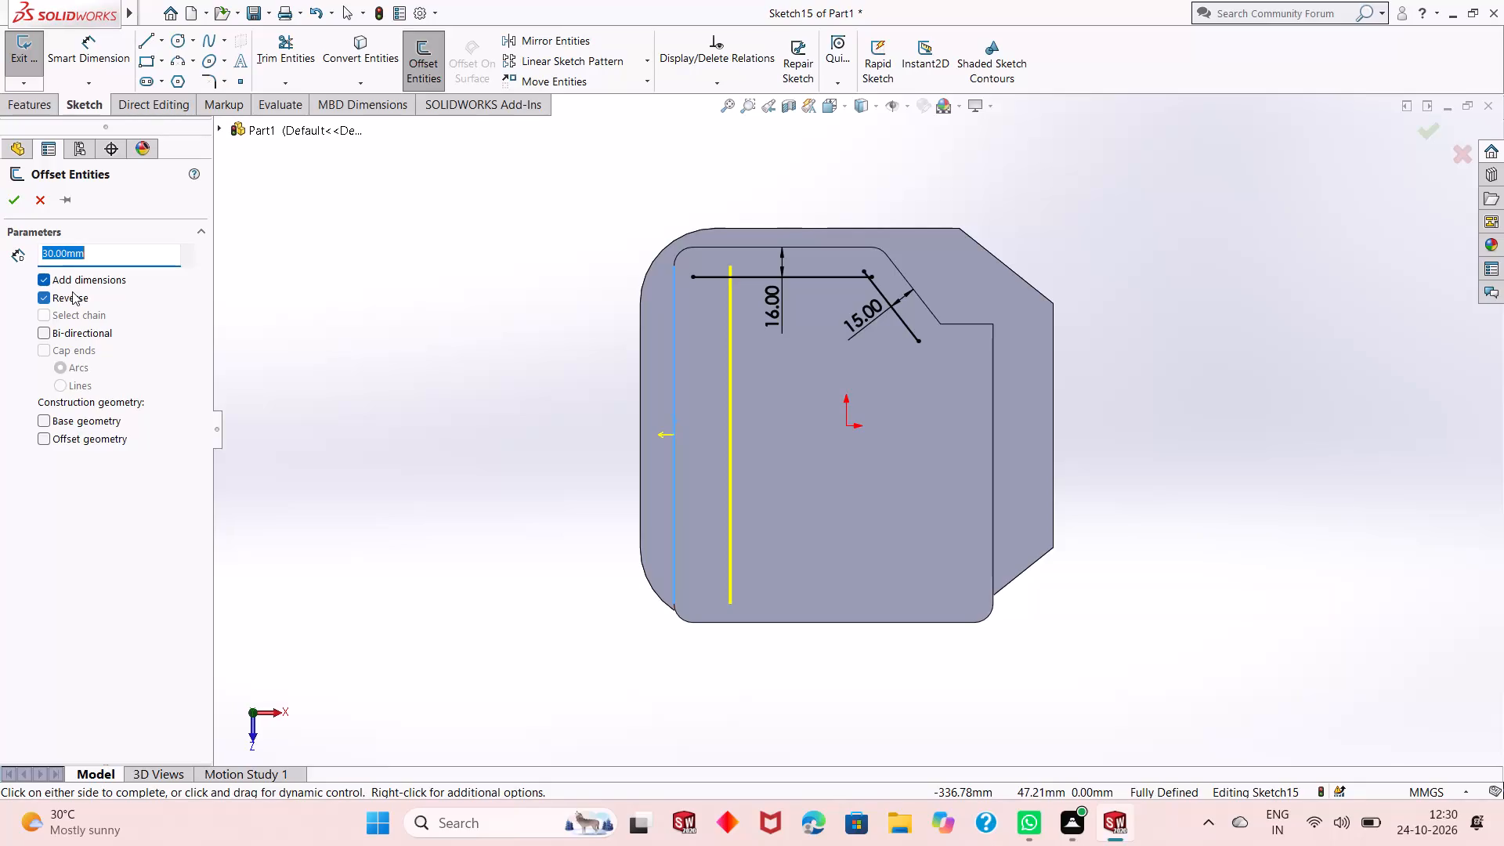
pyautogui.click(16, 204)
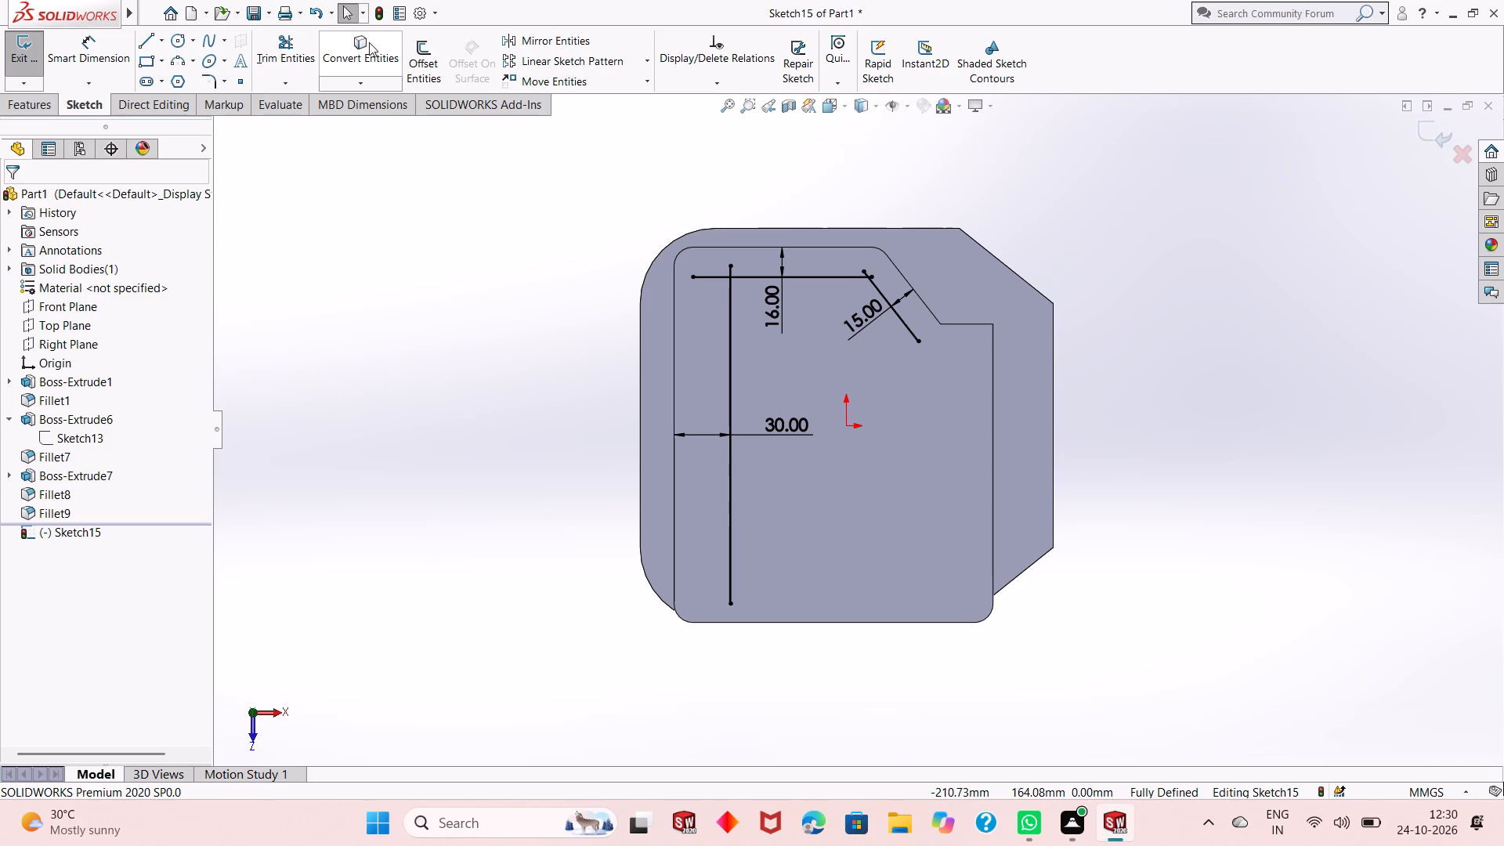
# Offset the top plate's front edge 16 mm inward, with the direction reversed and a dimension added.
pyautogui.click(410, 62)
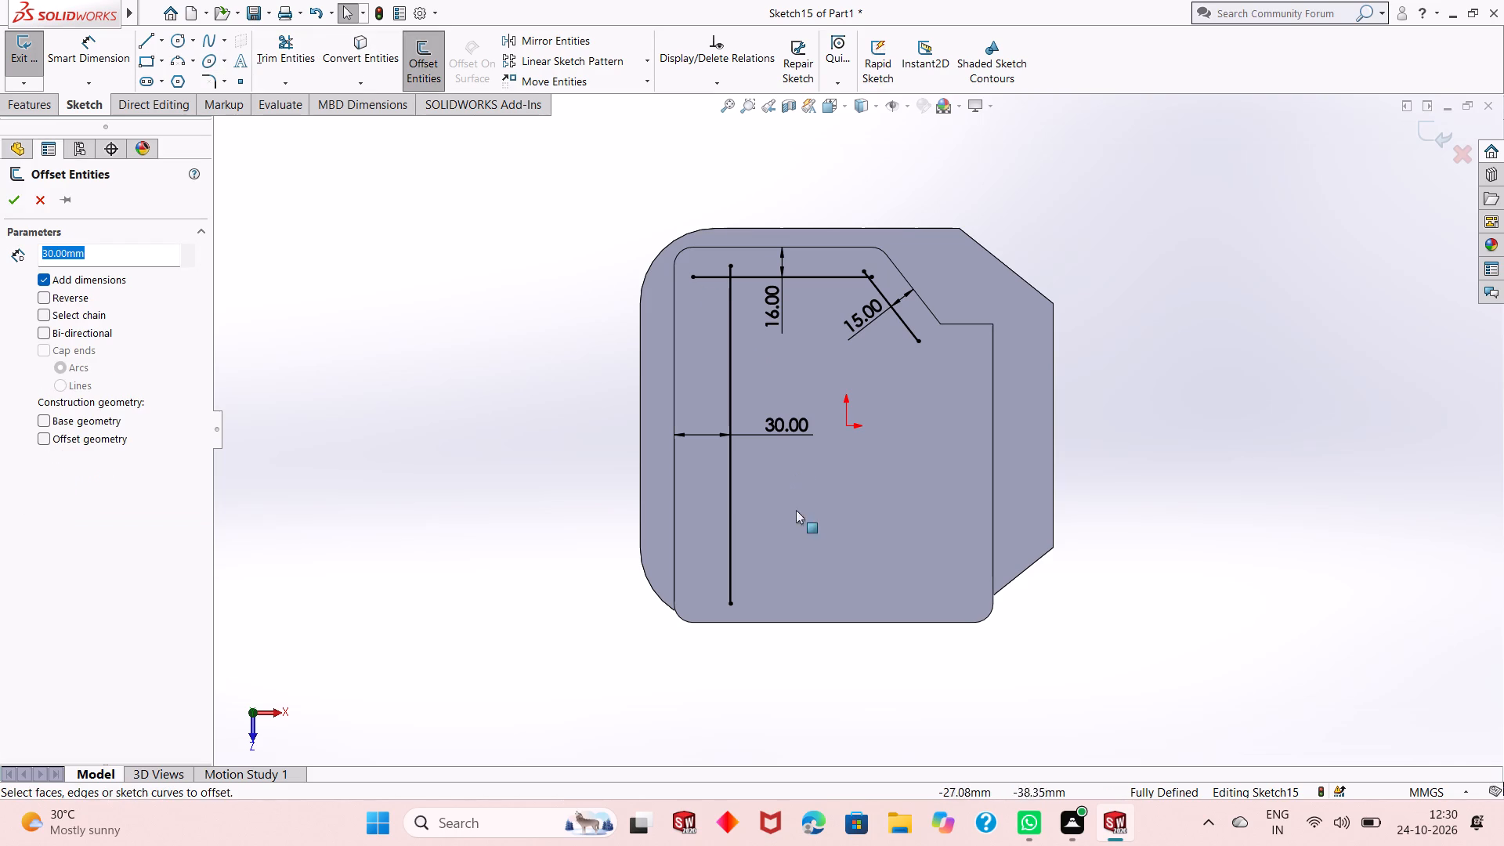
pyautogui.click(823, 622)
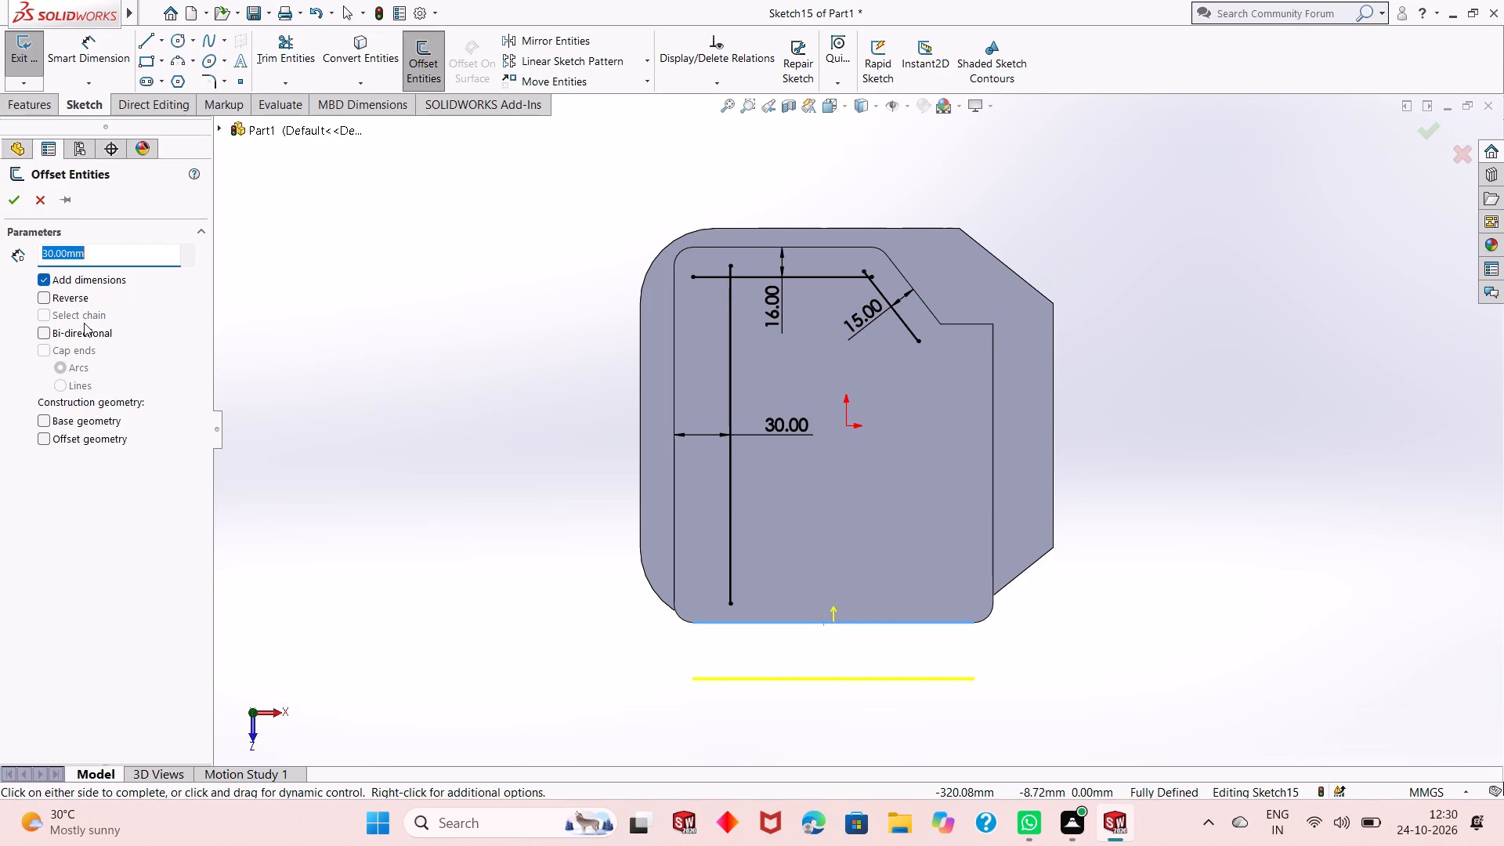
pyautogui.click(78, 300)
pyautogui.write('16')
pyautogui.press('Return')
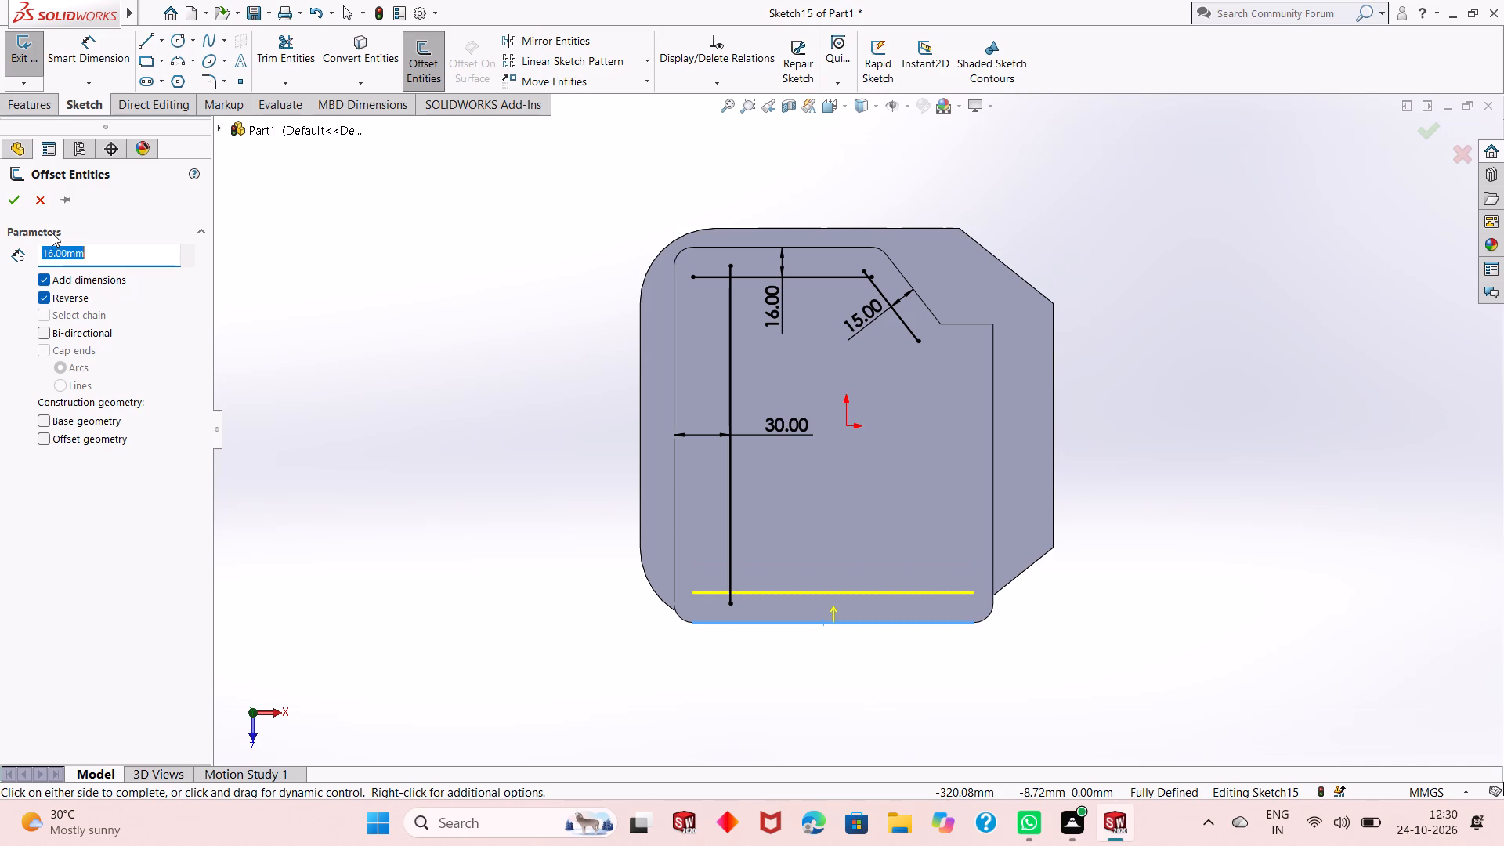
pyautogui.click(22, 201)
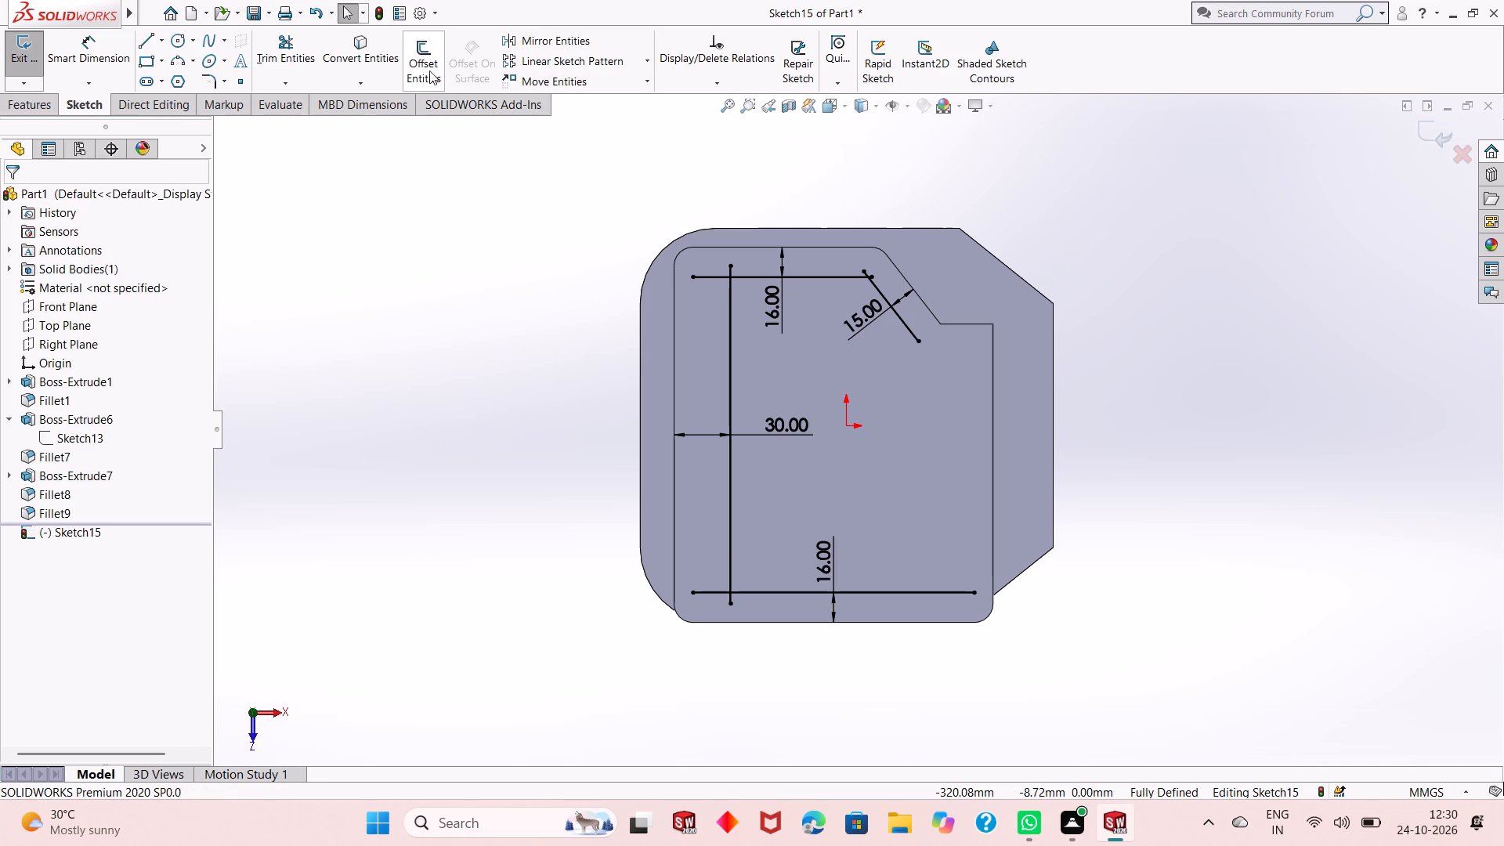
# Offset the top plate's right edge 40 mm inward, with the direction reversed and a dimension added.
pyautogui.click(429, 64)
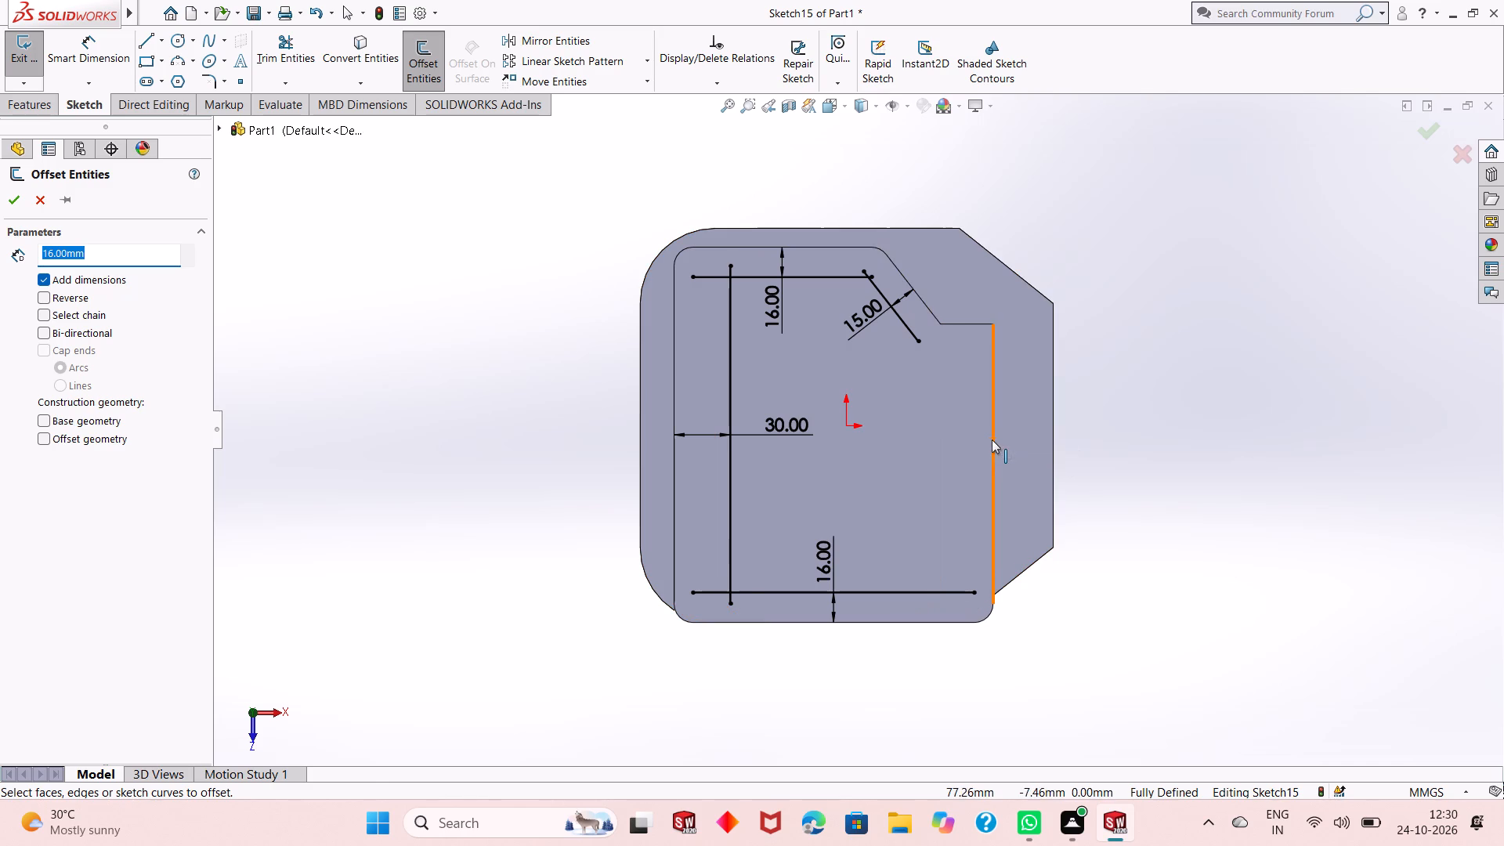
pyautogui.click(992, 439)
pyautogui.click(54, 302)
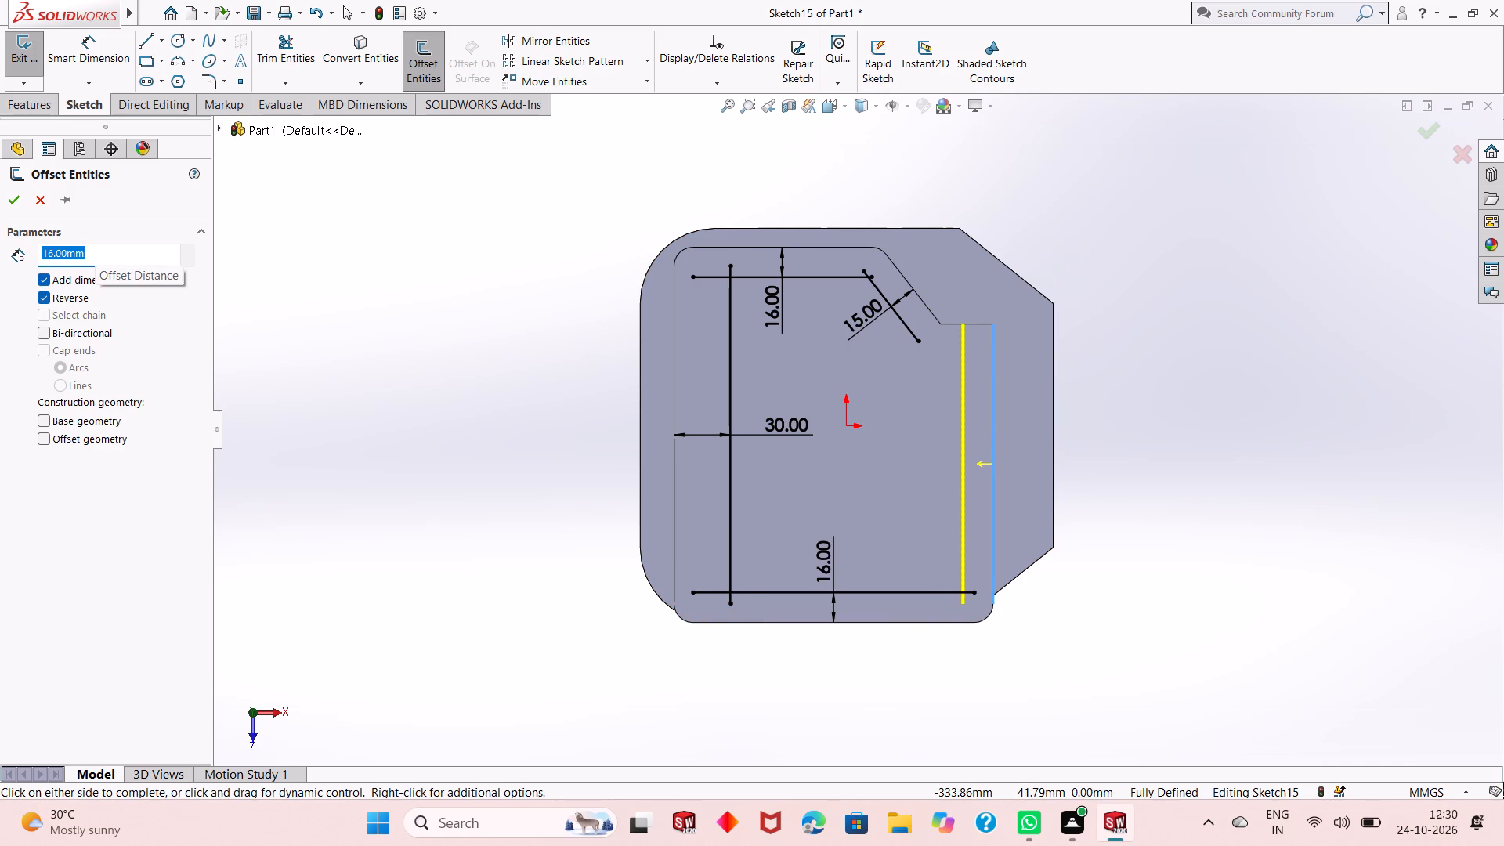
pyautogui.press('3')
pyautogui.press('5')
pyautogui.press('Return')
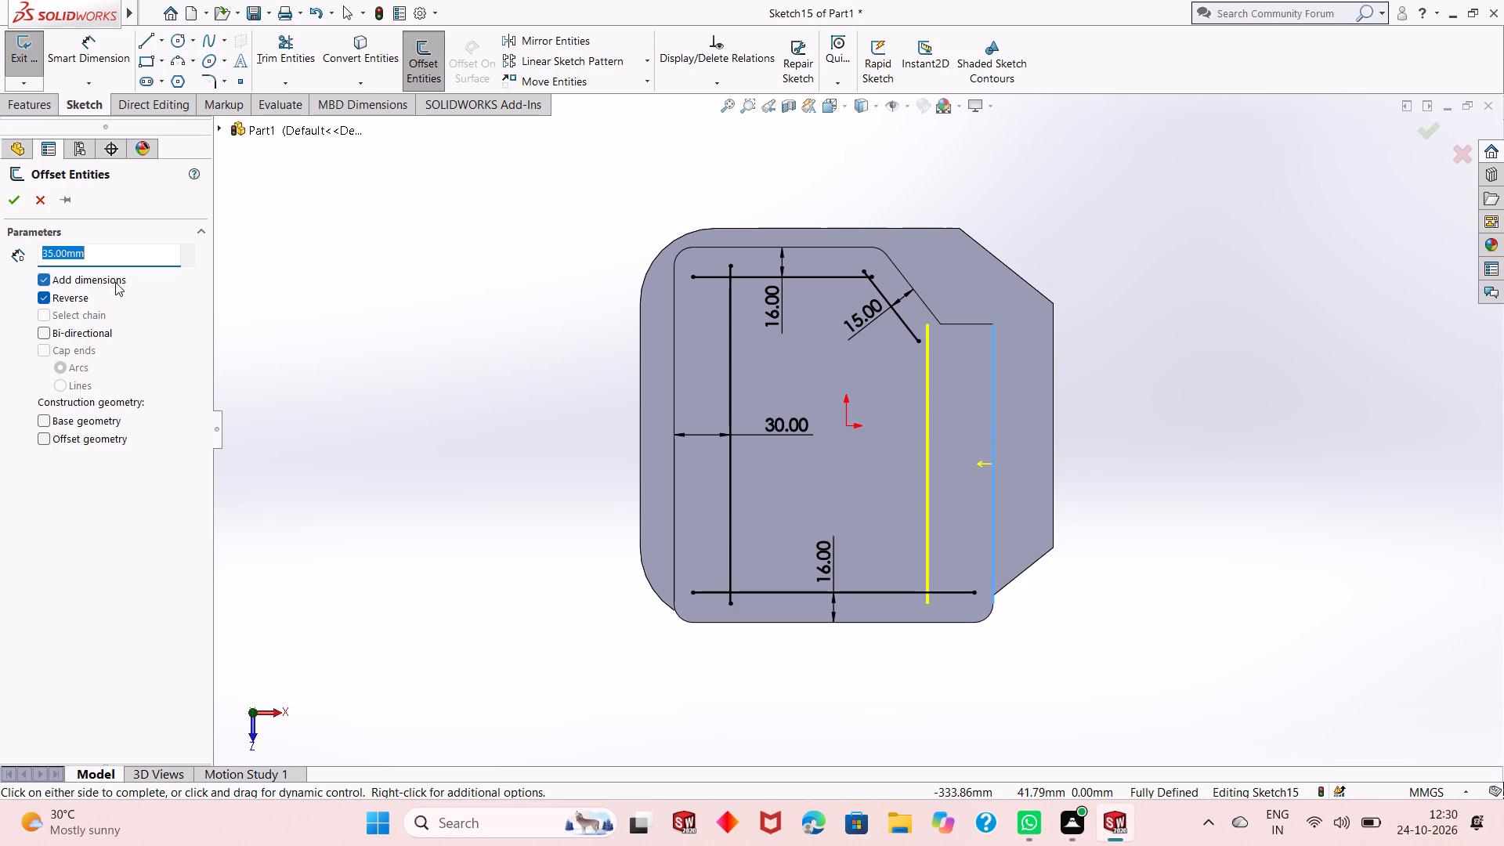
pyautogui.press('4')
pyautogui.press('0')
pyautogui.press('Return')
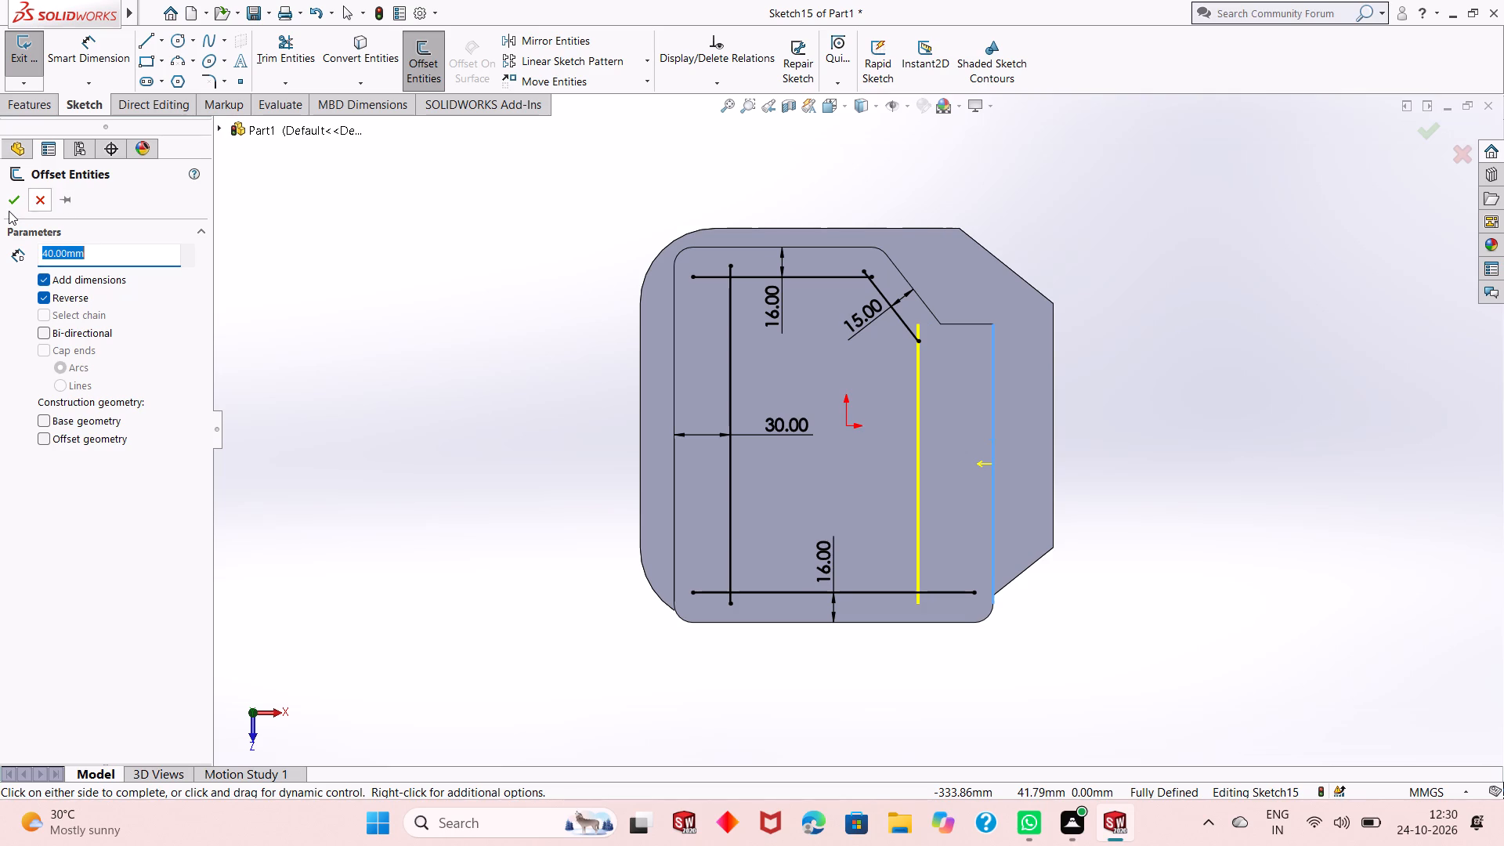
pyautogui.click(8, 211)
pyautogui.click(13, 200)
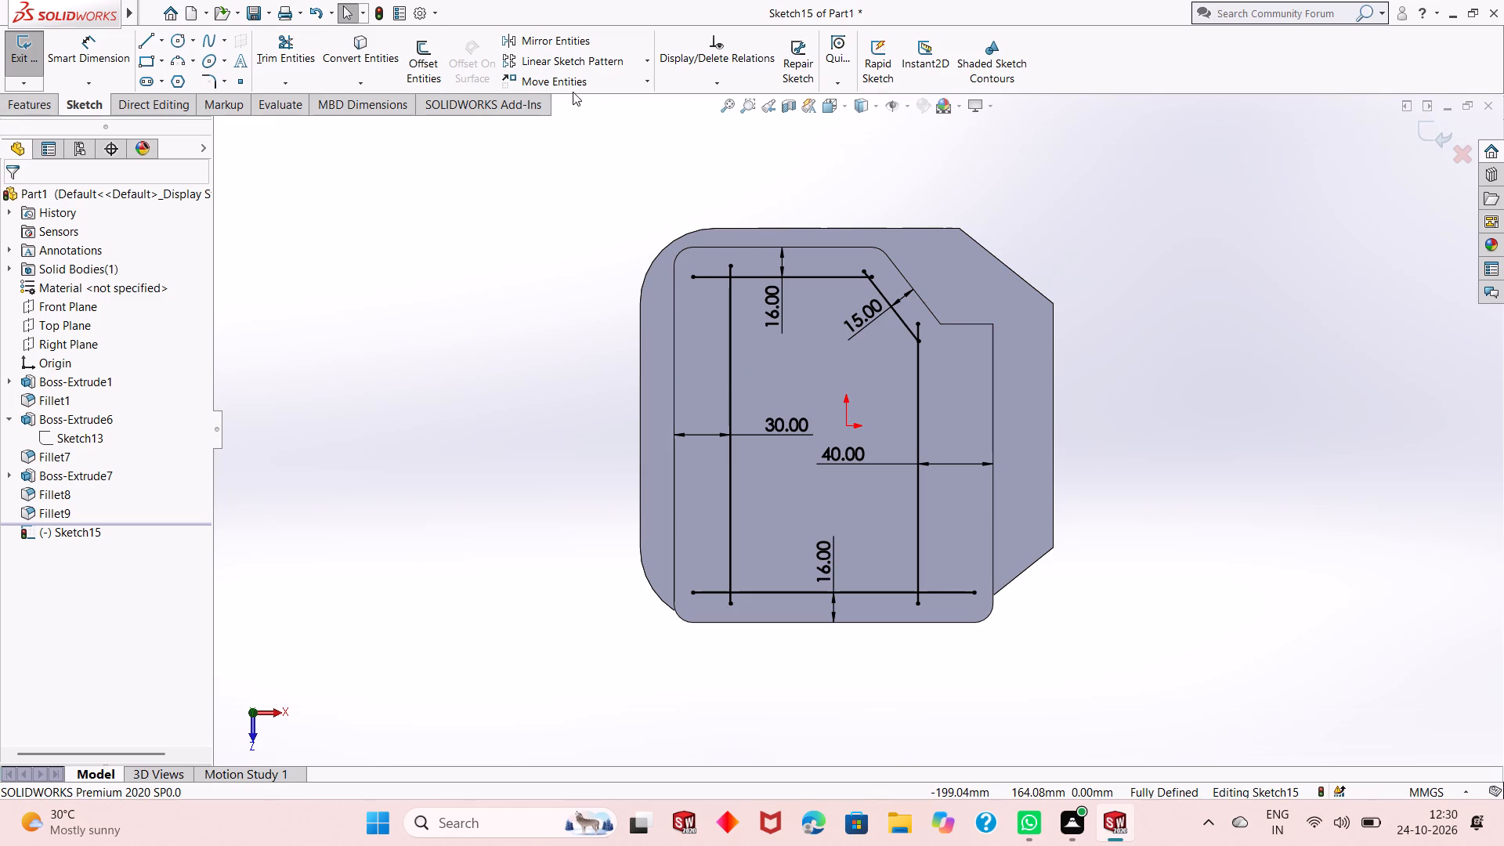
# Fillet all five corners of the inner profile with 10 mm sketch fillets.
pyautogui.click(210, 89)
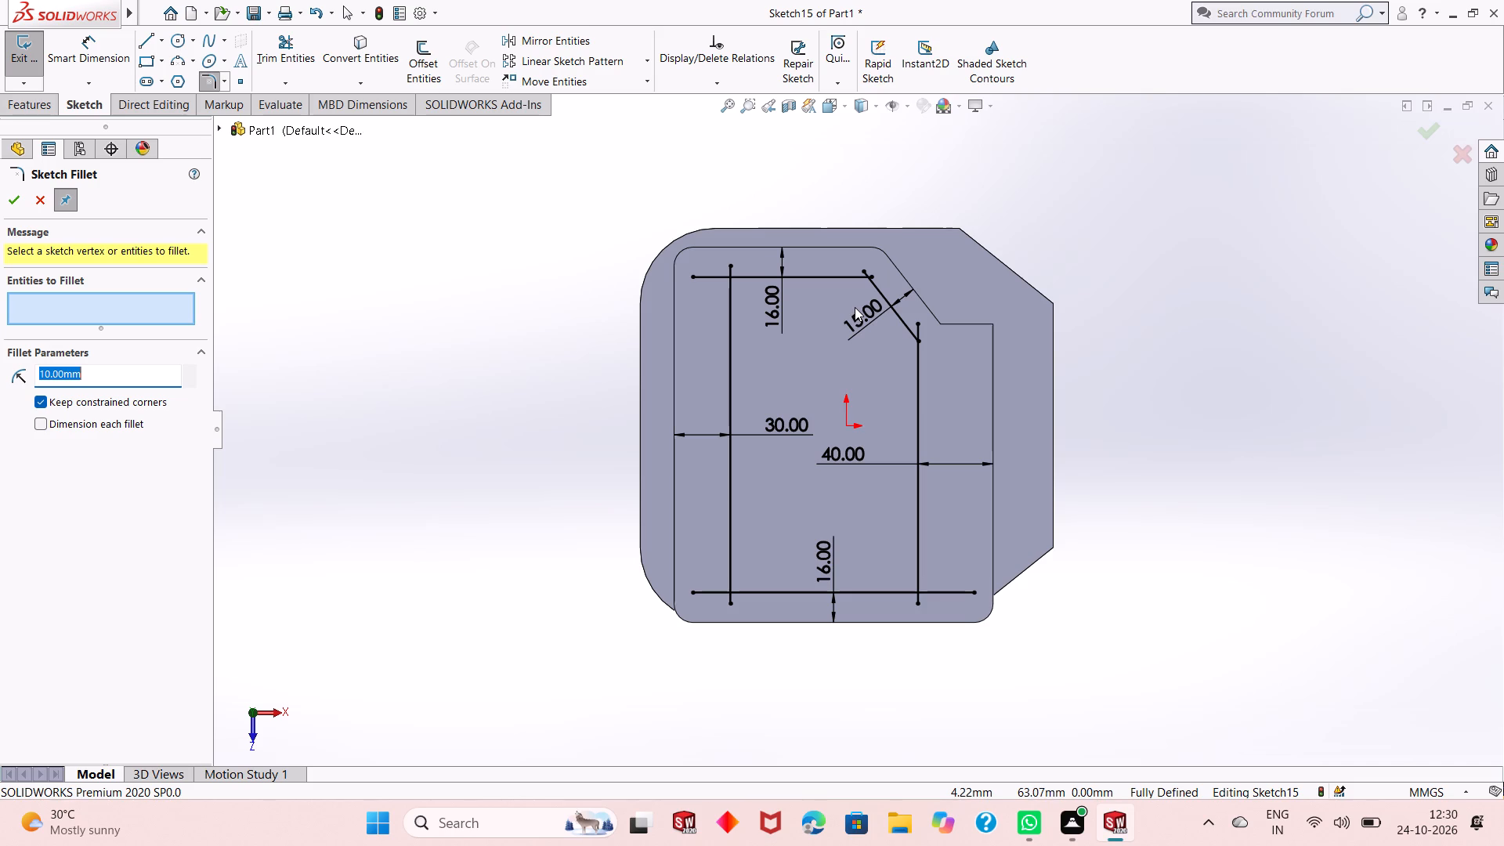
pyautogui.click(747, 278)
pyautogui.click(732, 296)
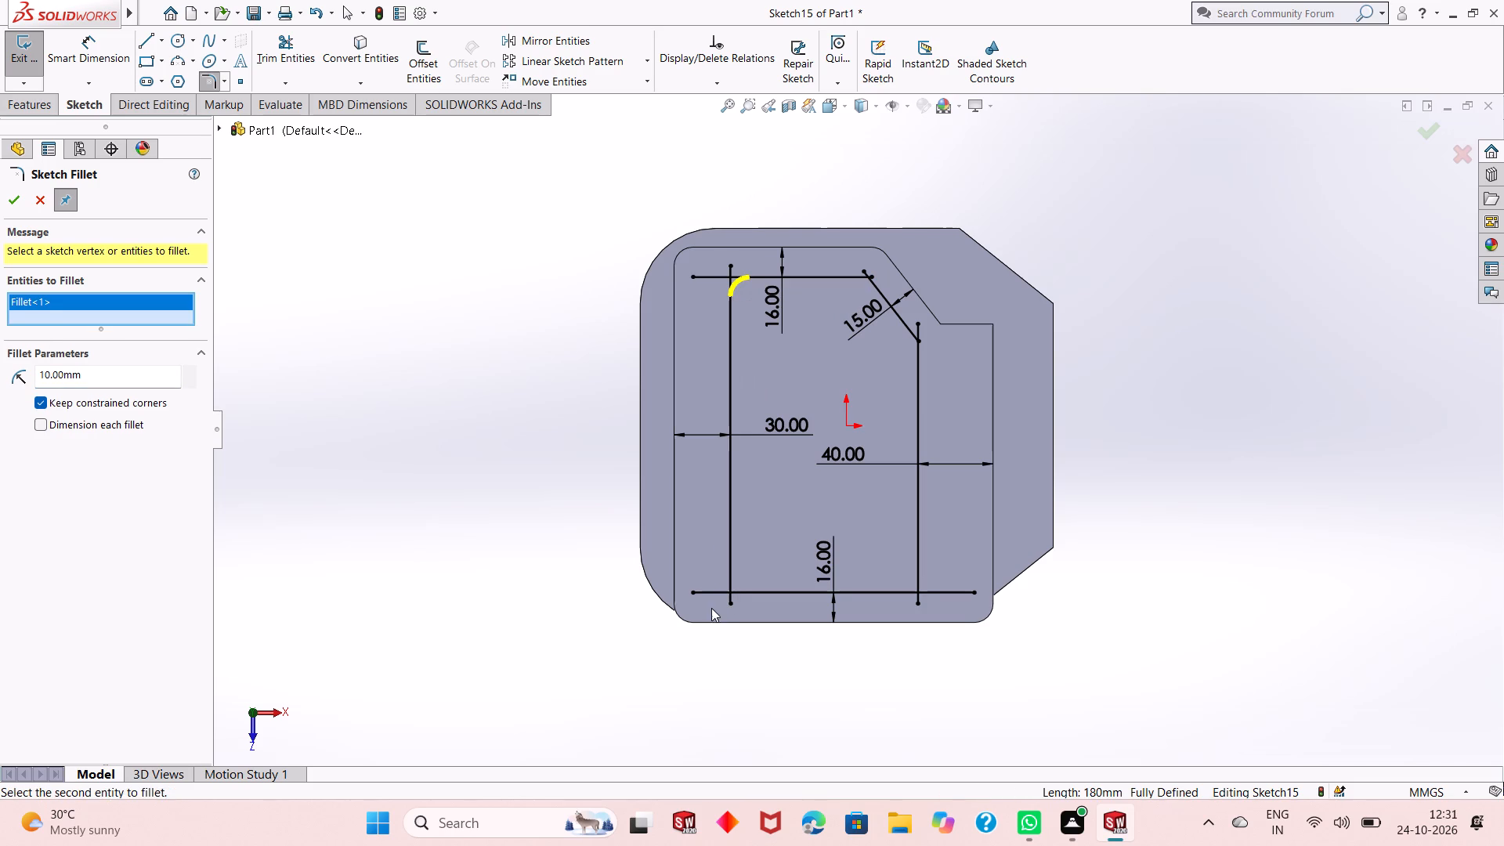
pyautogui.click(728, 584)
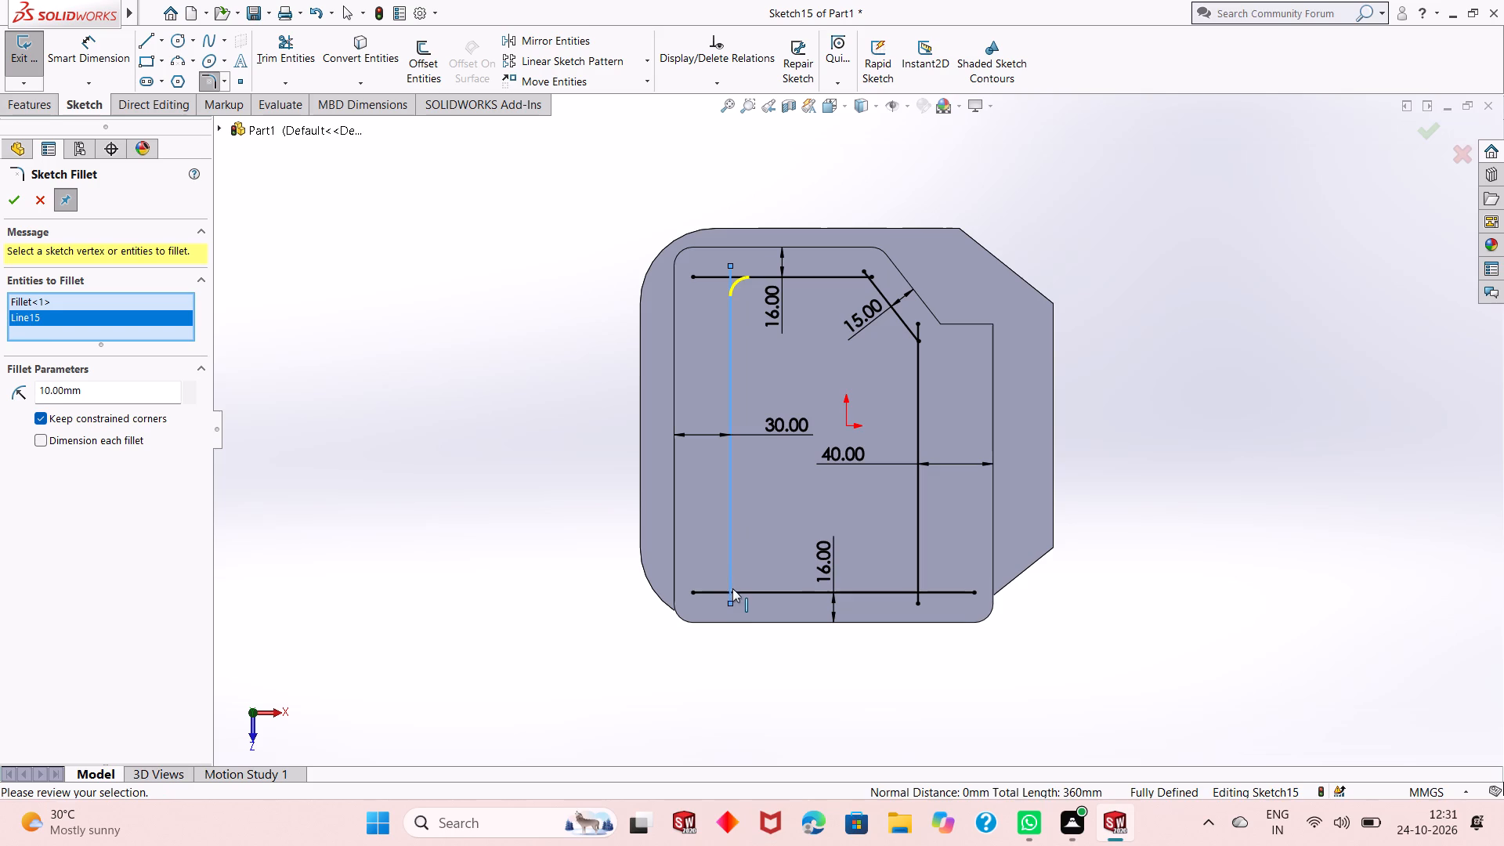
pyautogui.click(739, 596)
pyautogui.click(916, 577)
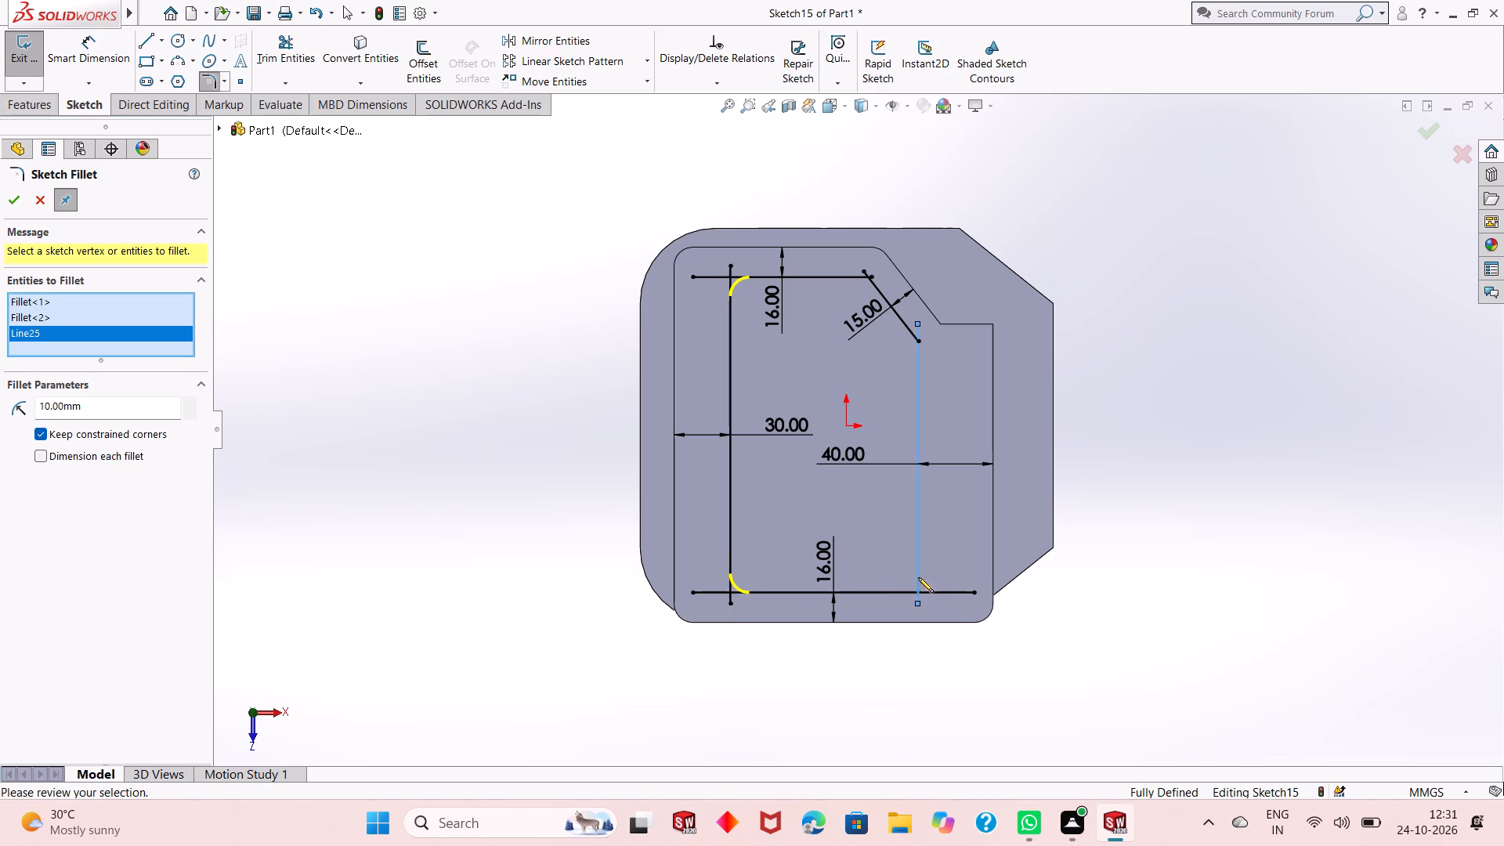
pyautogui.click(908, 591)
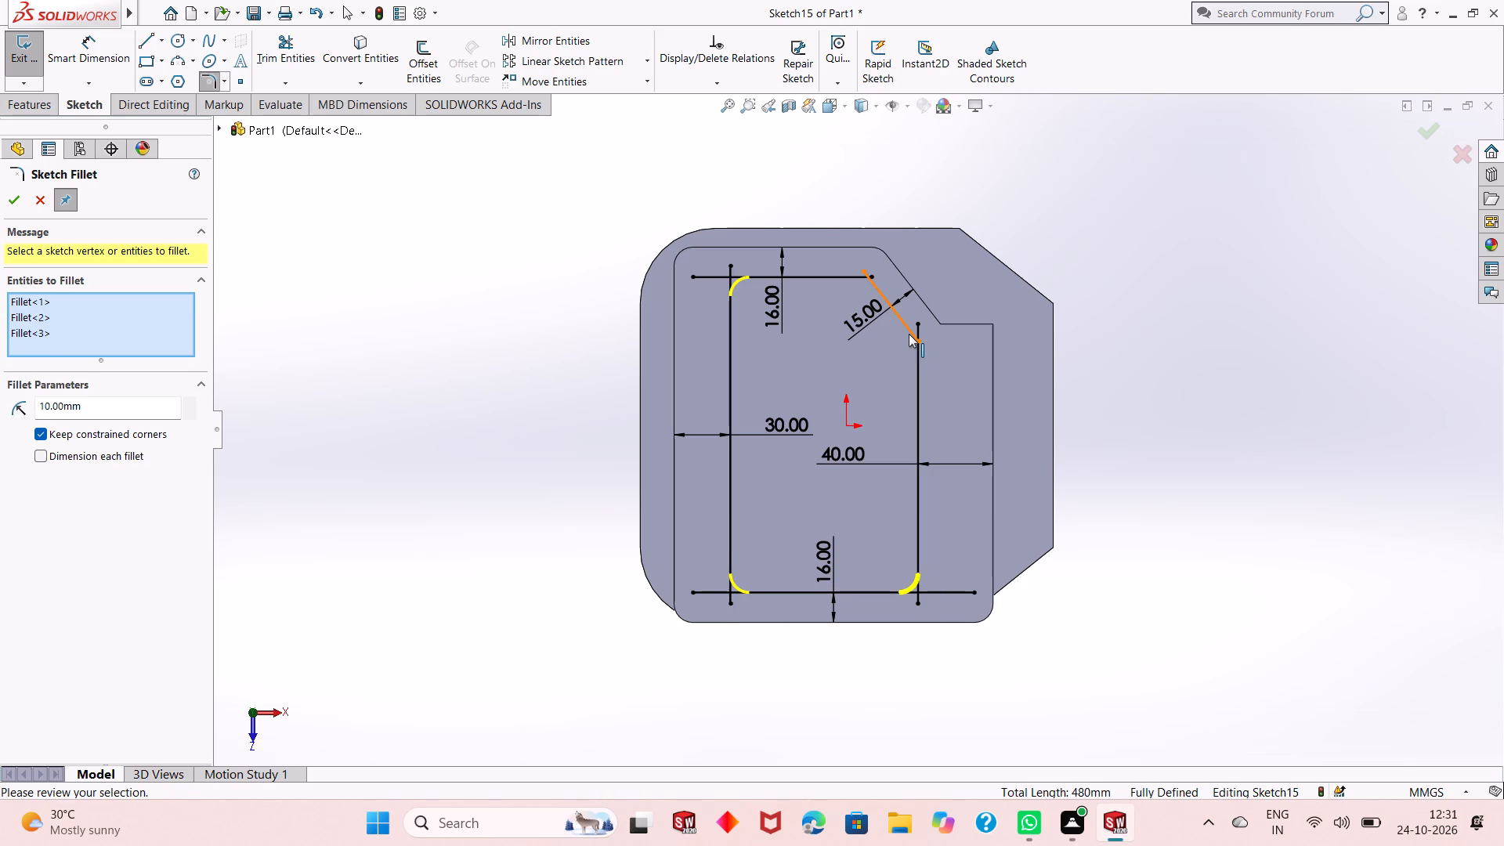
pyautogui.click(908, 335)
pyautogui.click(920, 355)
pyautogui.click(912, 335)
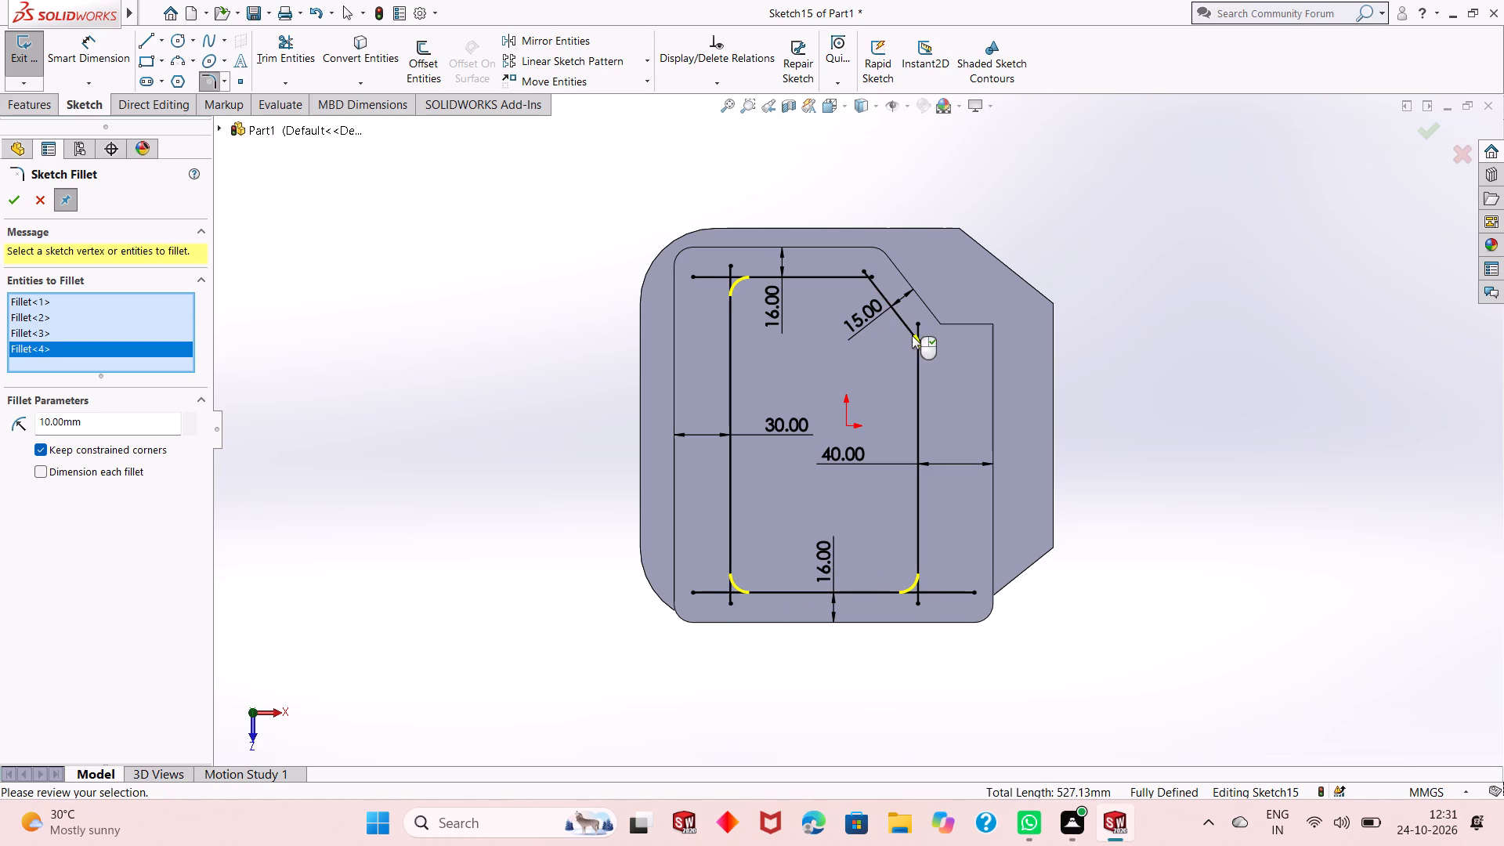
pyautogui.scroll(-6, 863, 266)
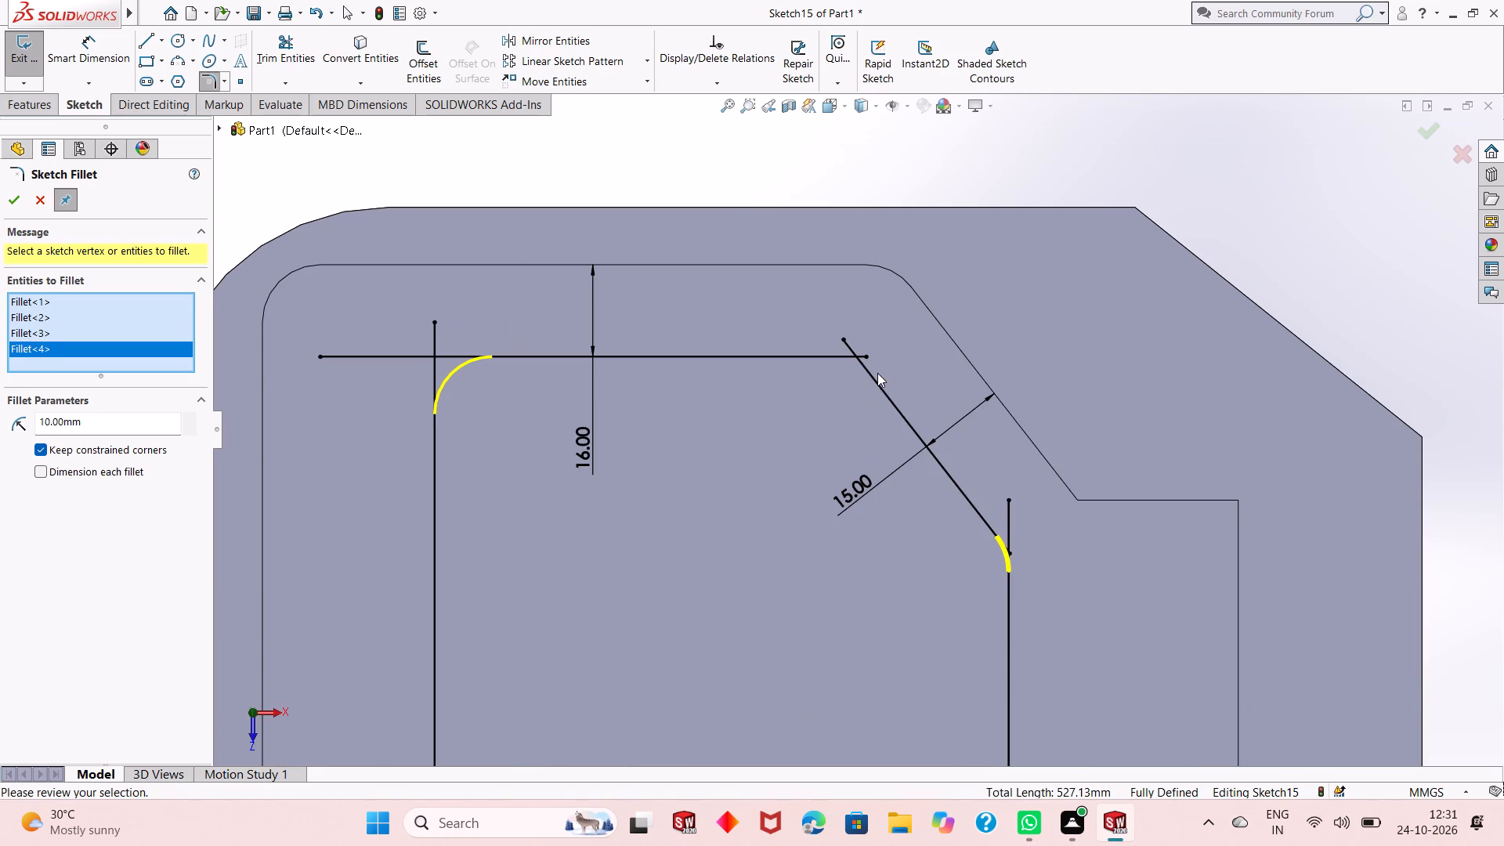
pyautogui.click(876, 380)
pyautogui.click(837, 352)
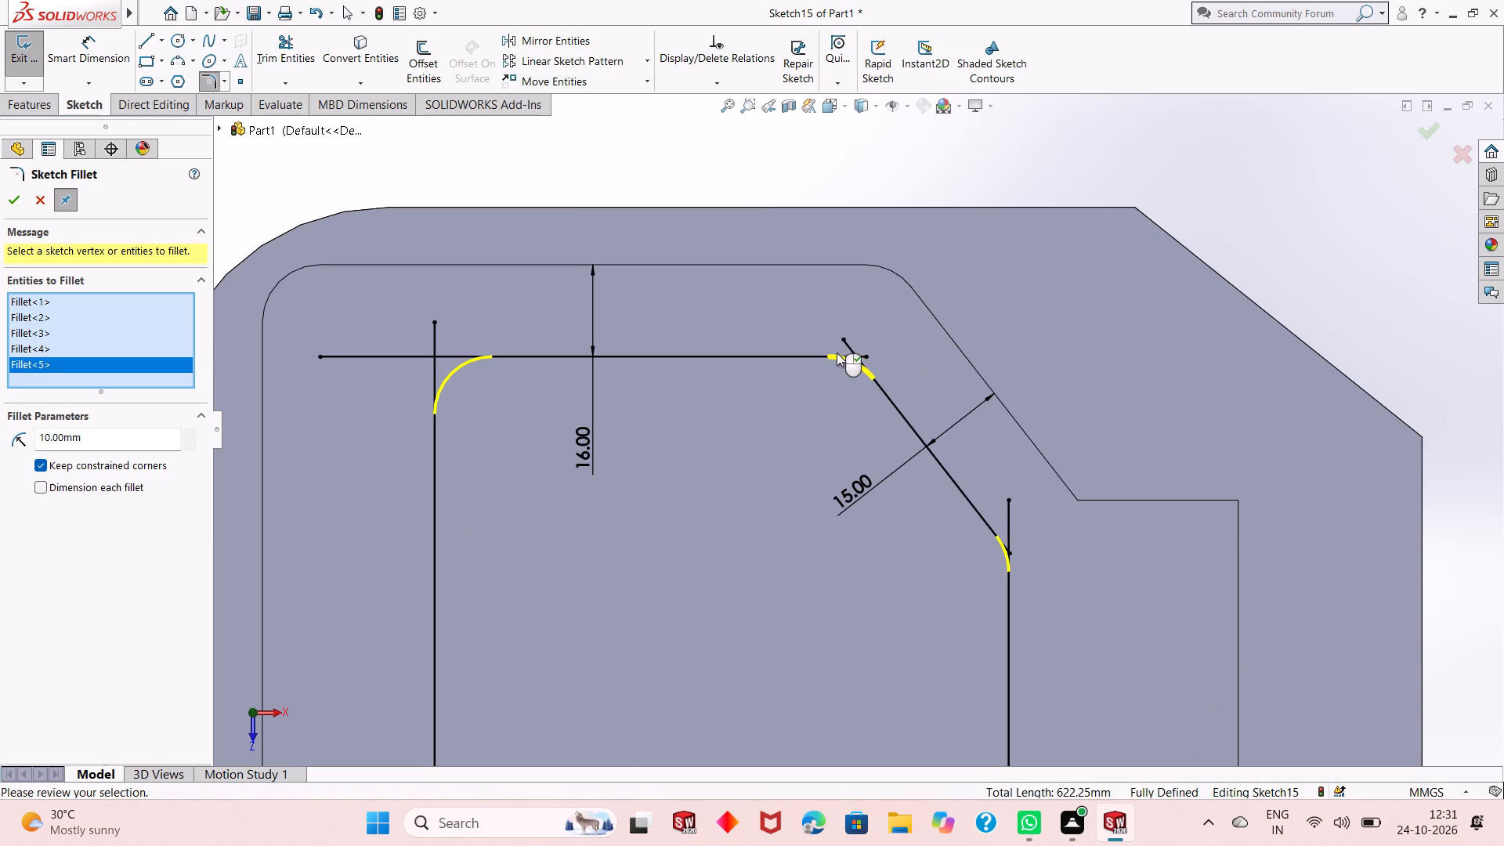
pyautogui.click(17, 204)
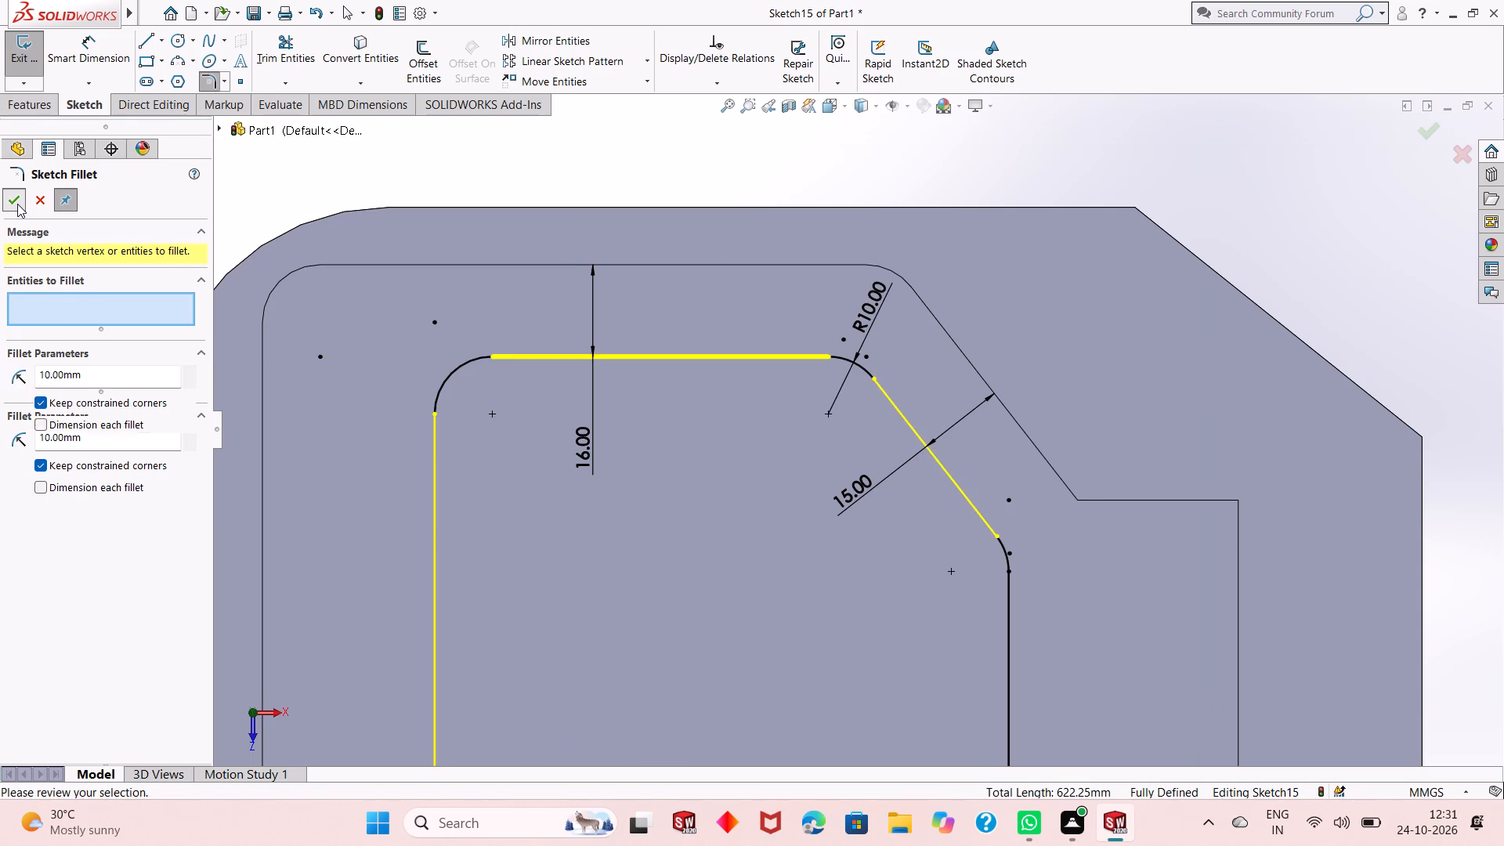
pyautogui.click(17, 204)
# Extrude-cut the filleted inner profile blind to a depth of 161 mm from the top plate.
pyautogui.scroll(3, 704, 347)
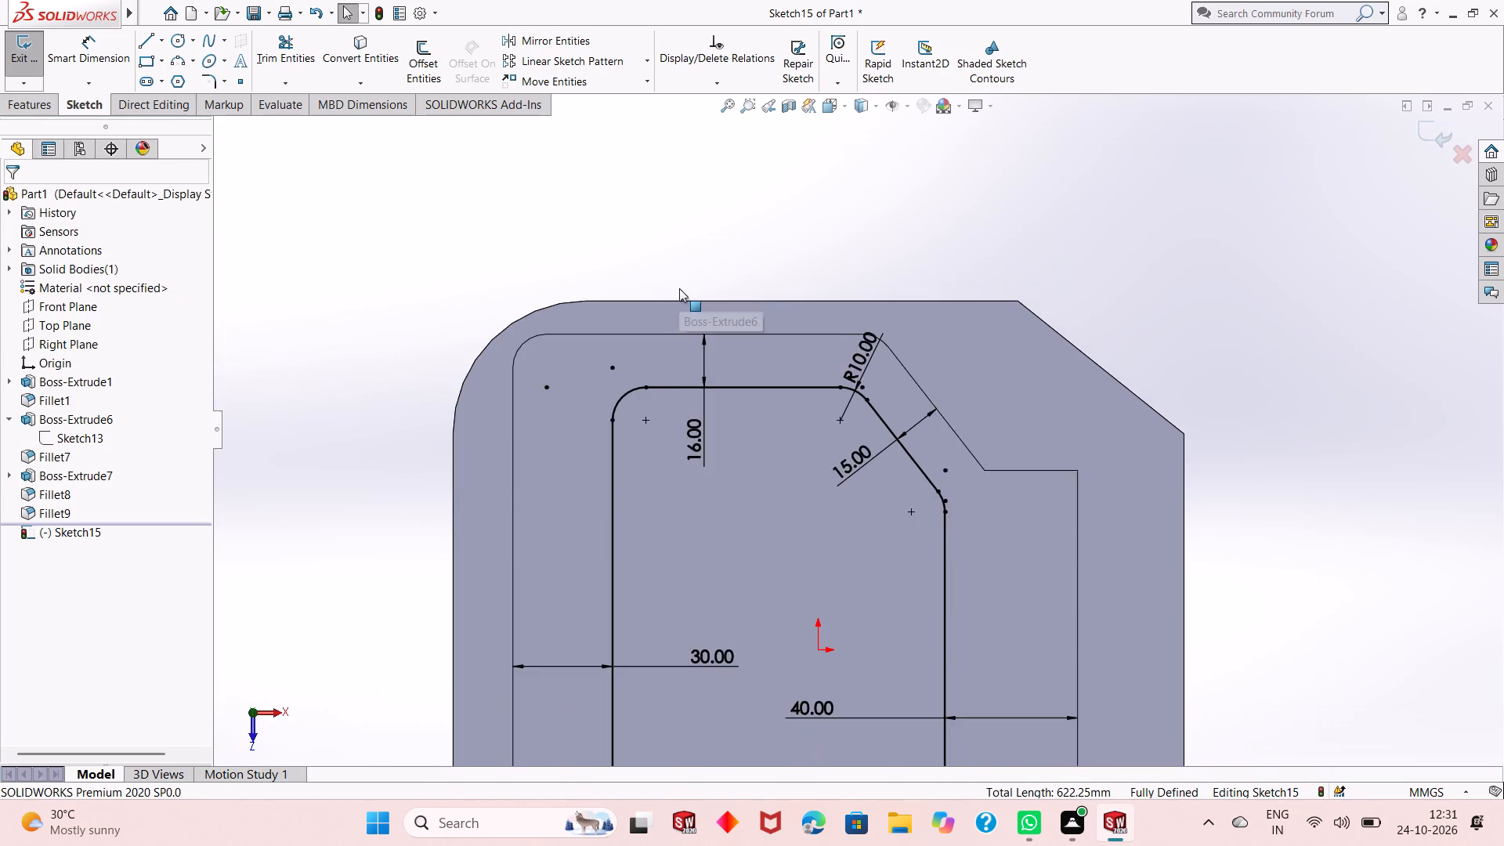
pyautogui.scroll(5, 676, 285)
pyautogui.scroll(3, 711, 372)
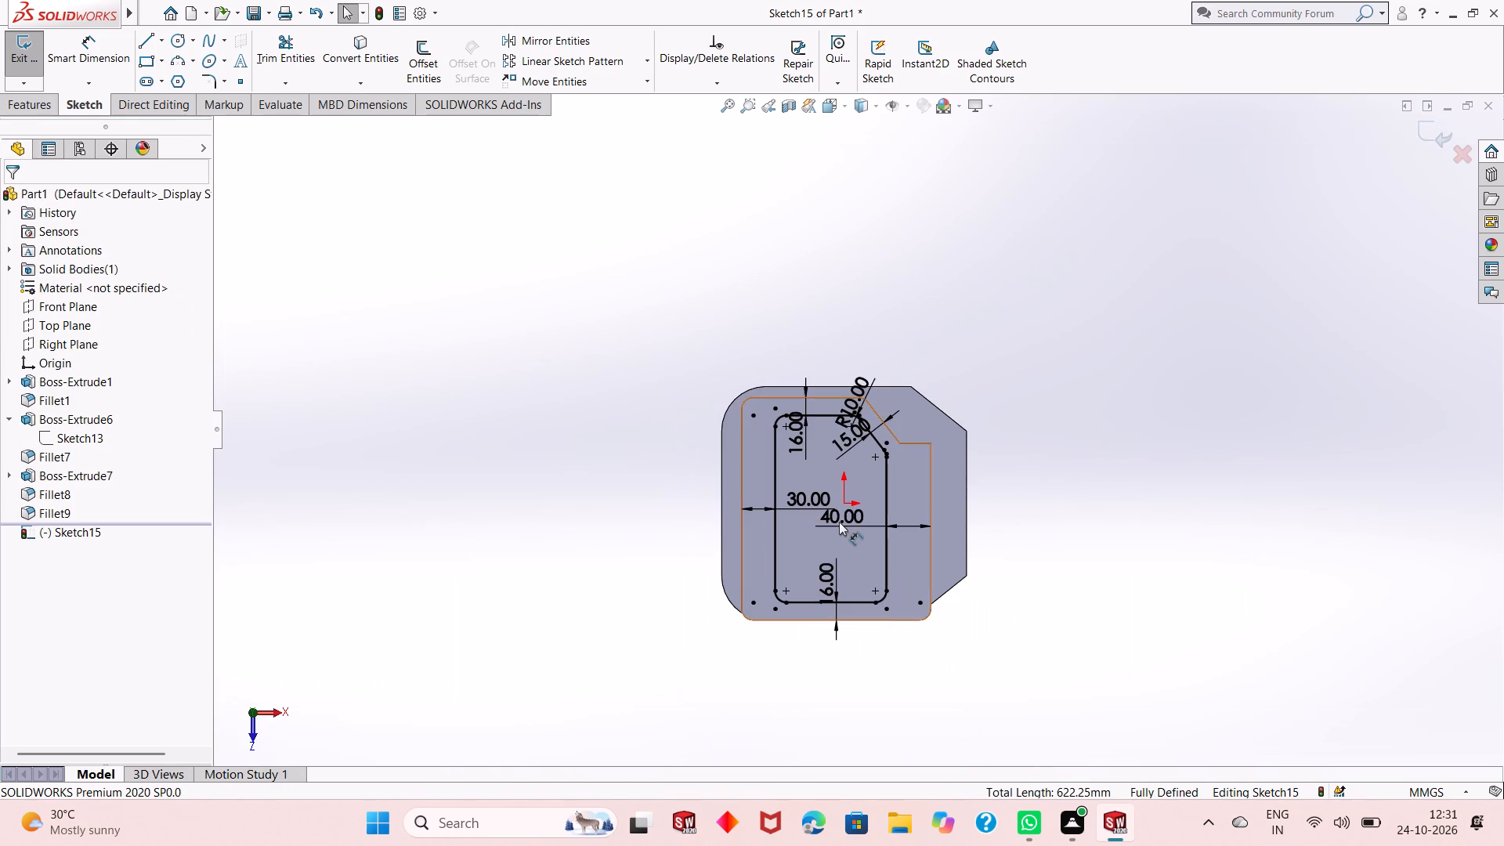
pyautogui.scroll(-3, 839, 522)
pyautogui.scroll(-2, 904, 620)
pyautogui.scroll(2, 753, 445)
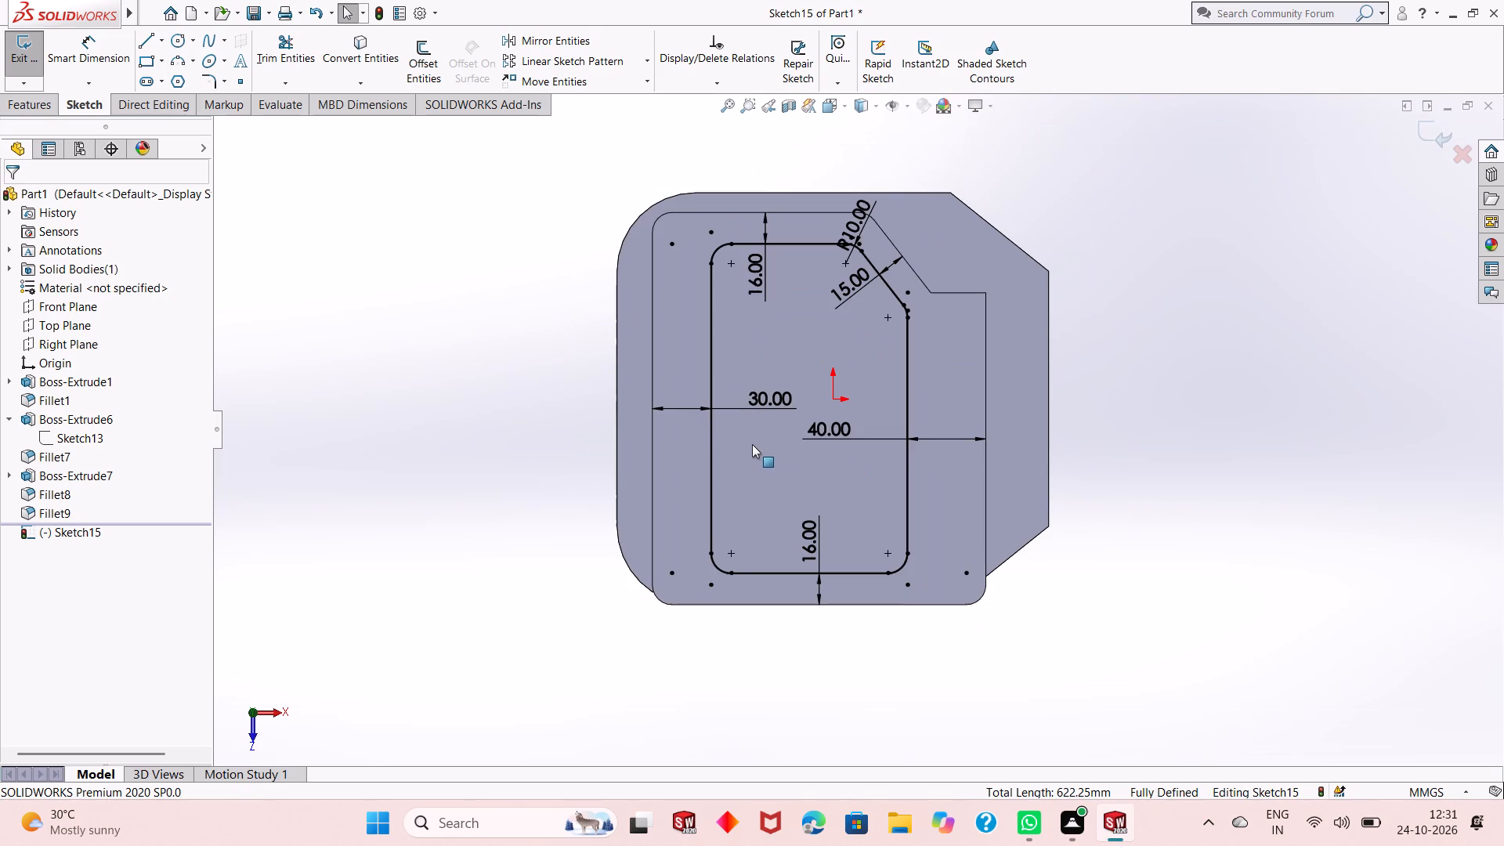
pyautogui.click(45, 107)
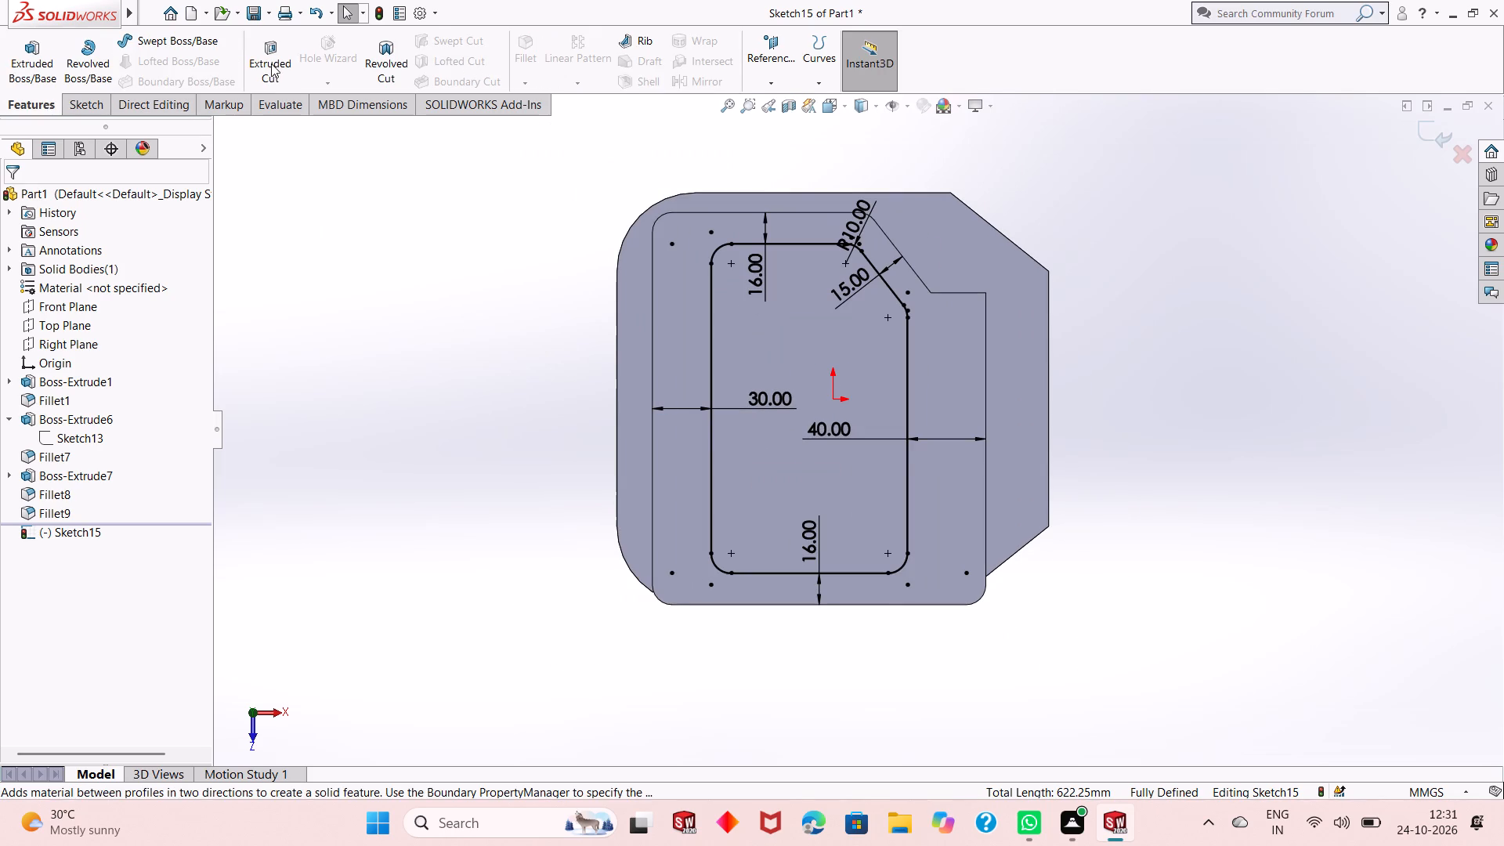
pyautogui.click(270, 62)
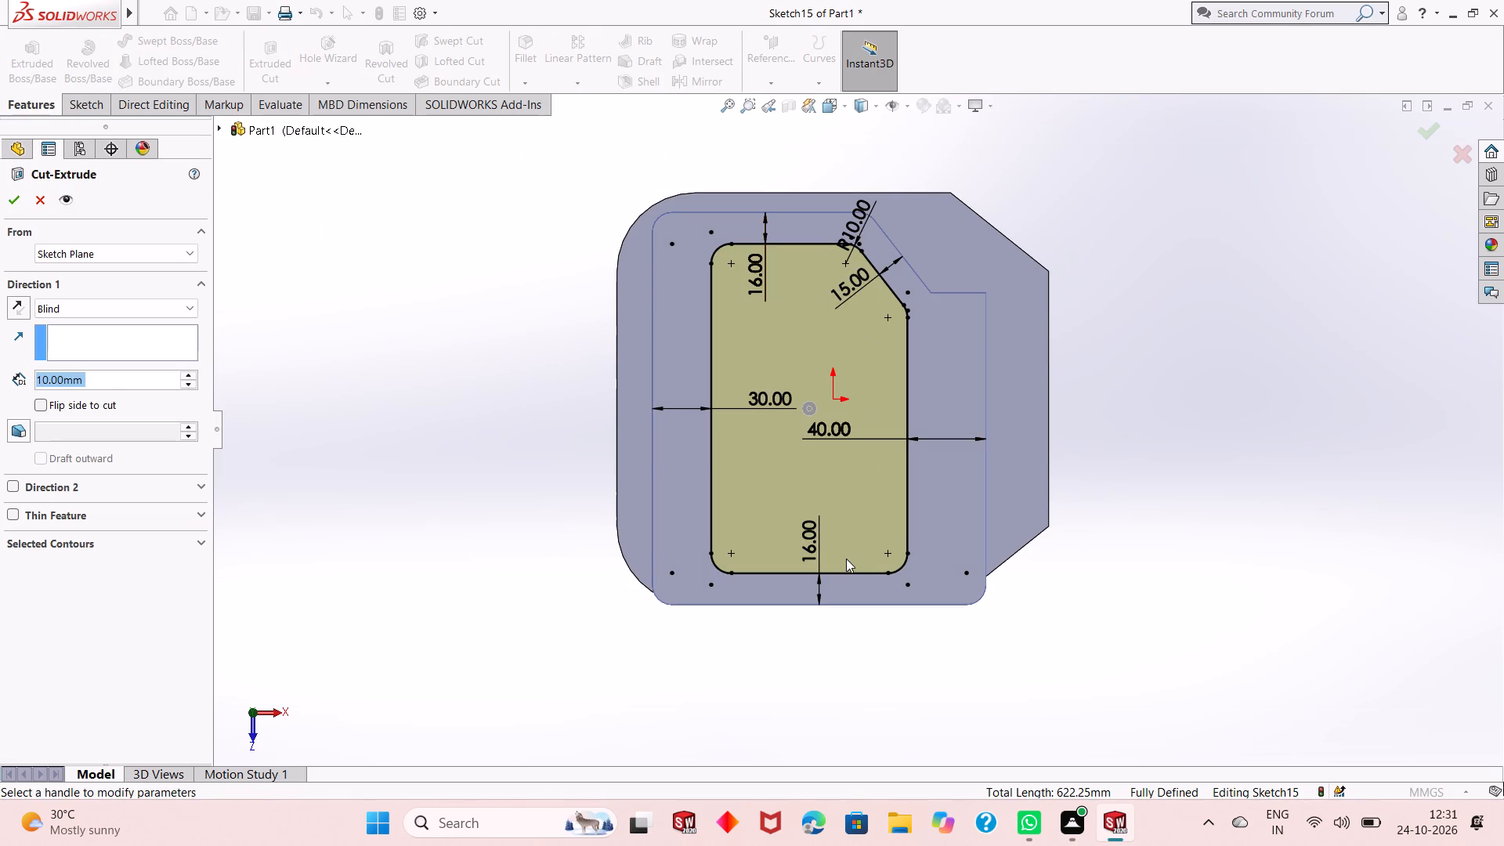
pyautogui.moveTo(846, 563); pyautogui.dragTo(845, 392, button='middle')
pyautogui.scroll(1, 845, 387)
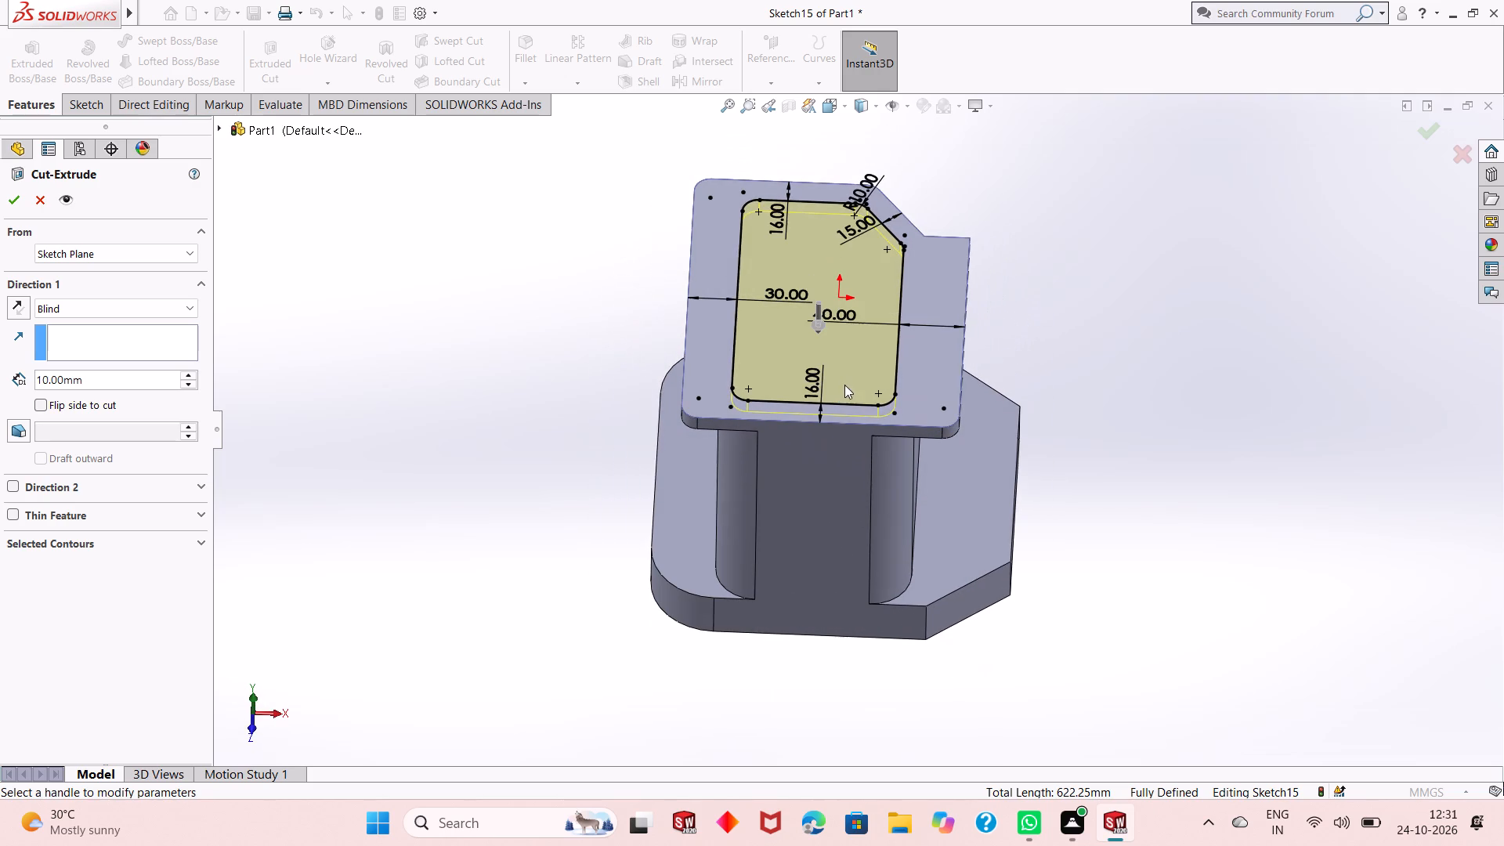
pyautogui.doubleClick(128, 381)
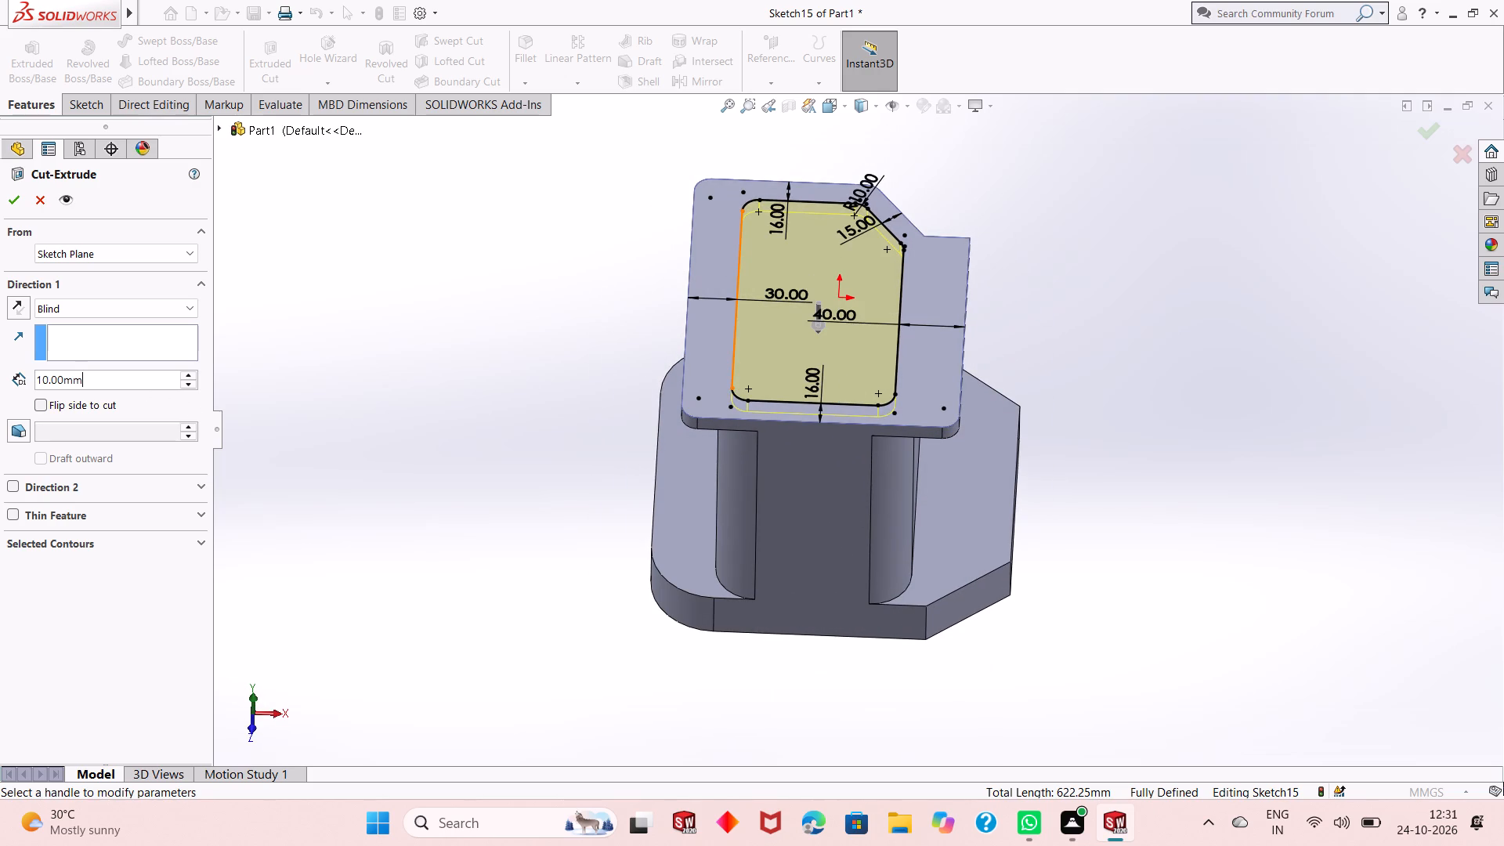
pyautogui.write('19-30')
pyautogui.press('Return')
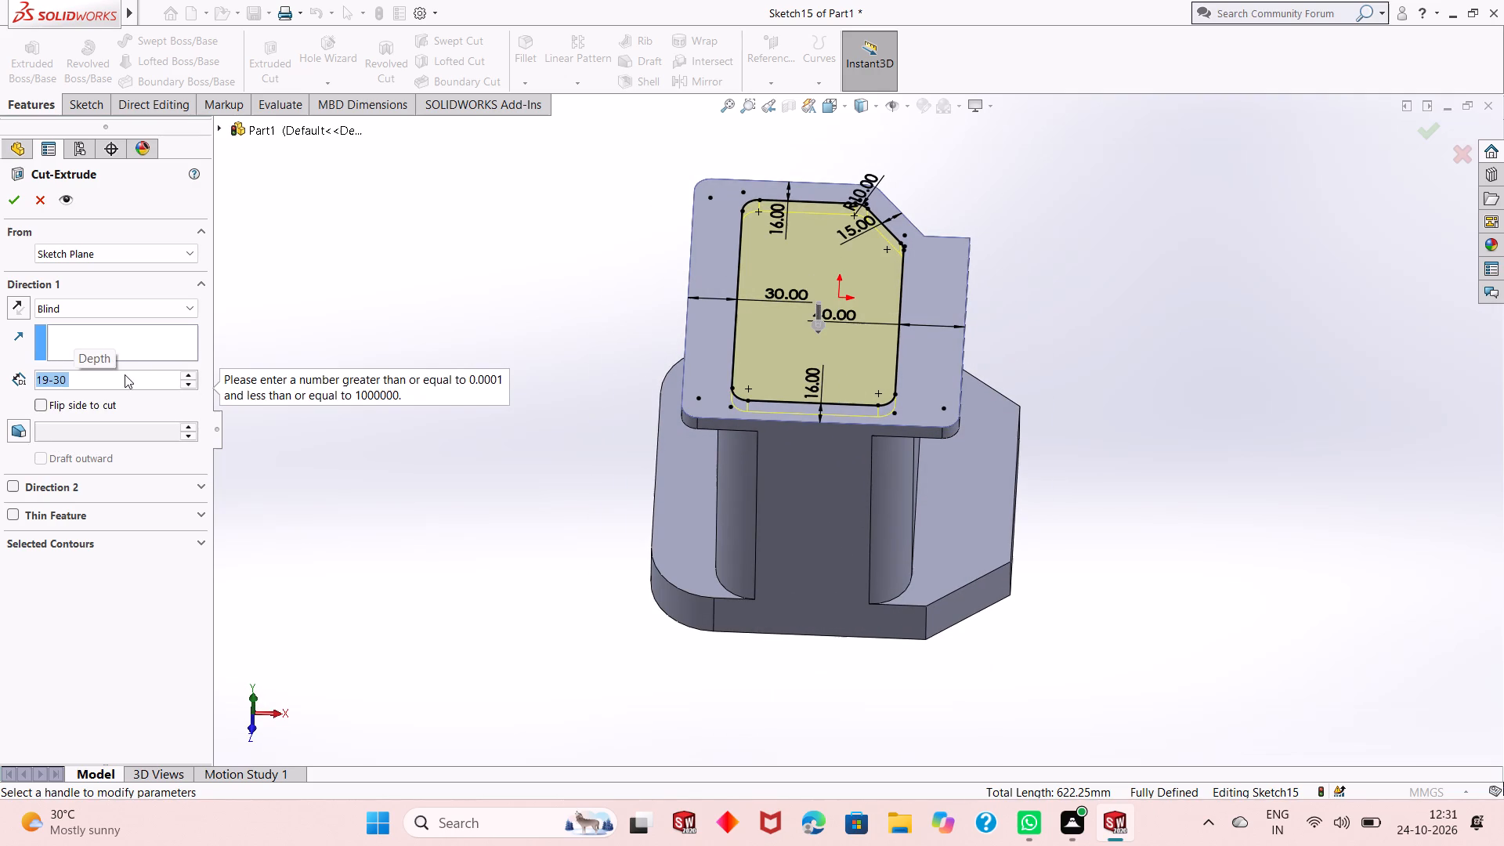
pyautogui.press('BackSpace')
pyautogui.press('1')
pyautogui.write('61')
pyautogui.press('Return')
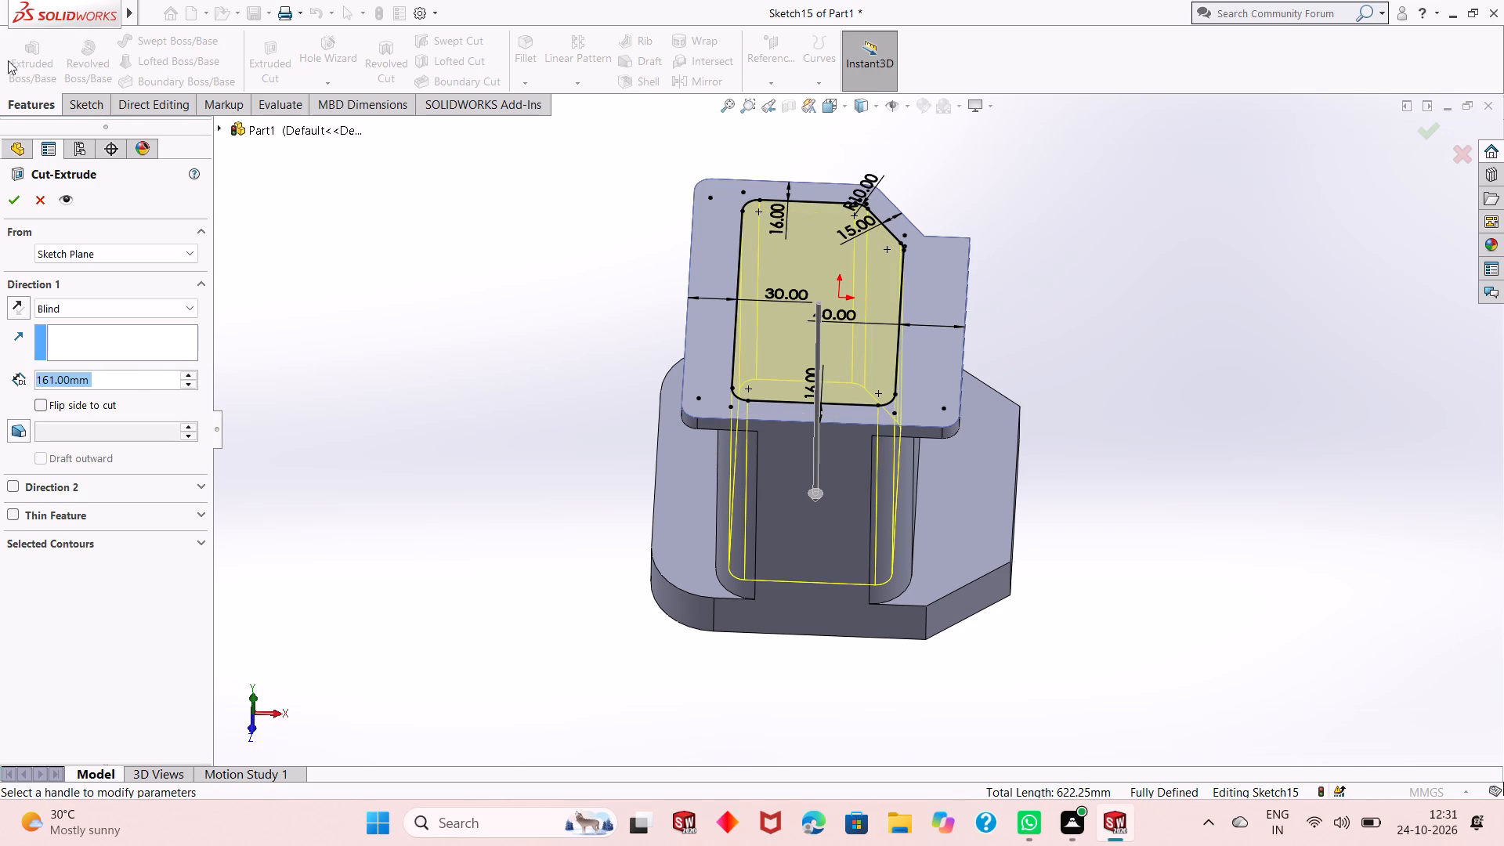
pyautogui.moveTo(9, 200); pyautogui.dragTo(9, 207)
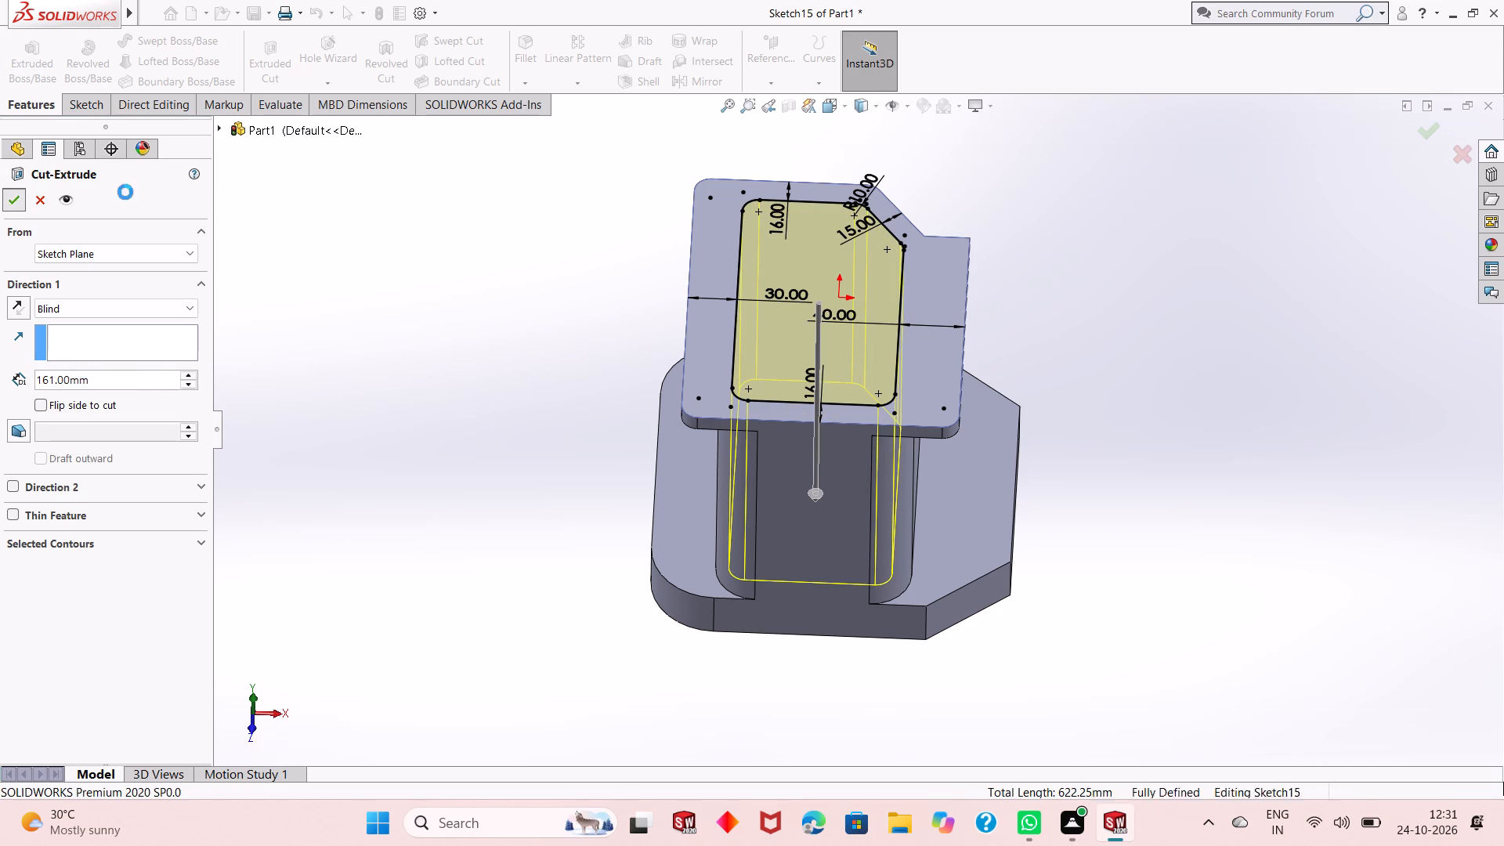
pyautogui.click(569, 304)
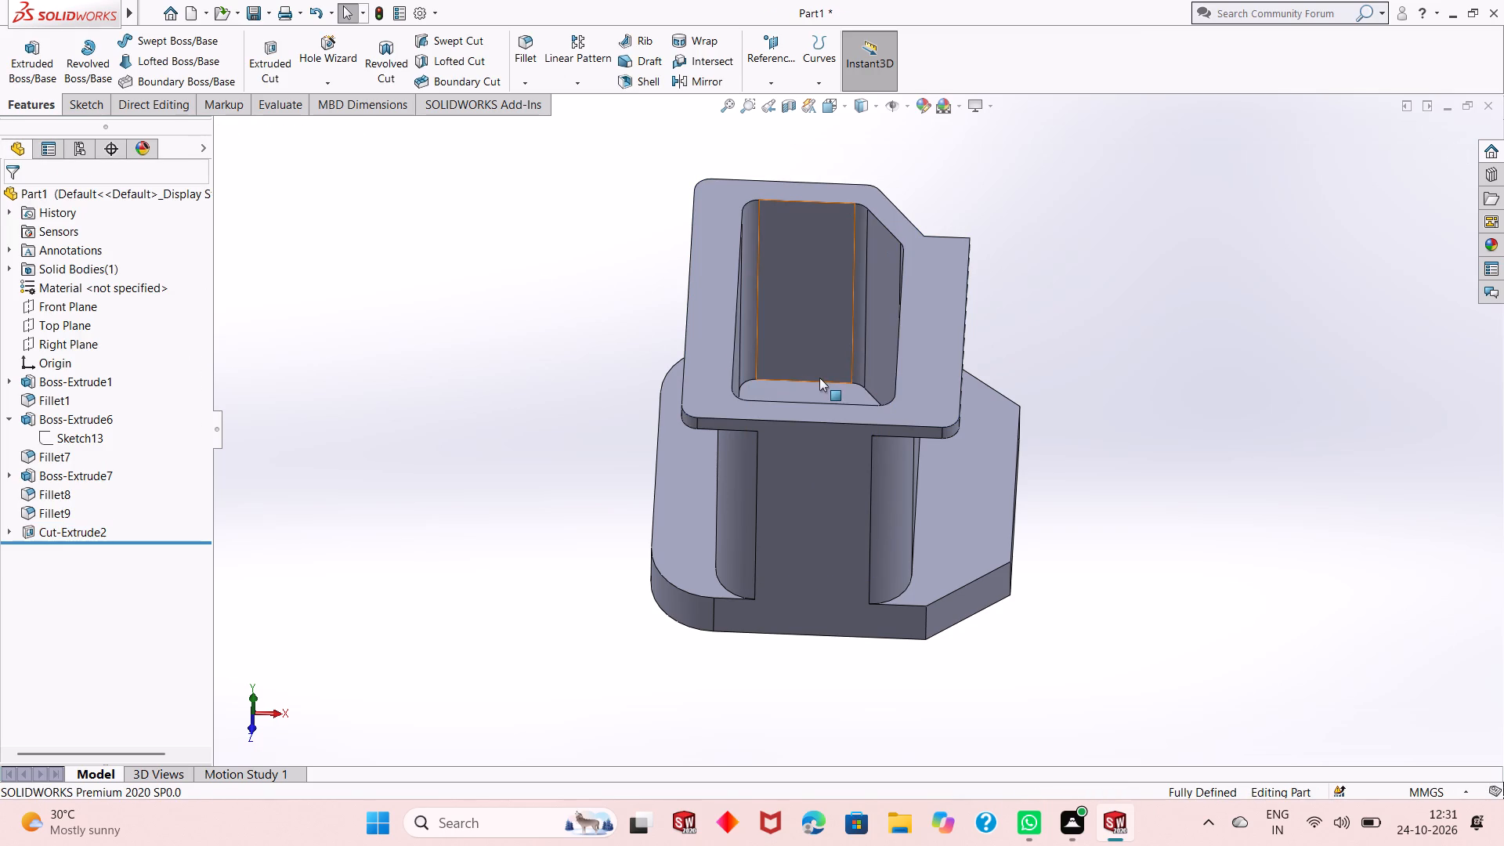
# Start a sketch on the top plate's upper face and view it face-on.
pyautogui.moveTo(821, 378); pyautogui.dragTo(823, 311, button='middle')
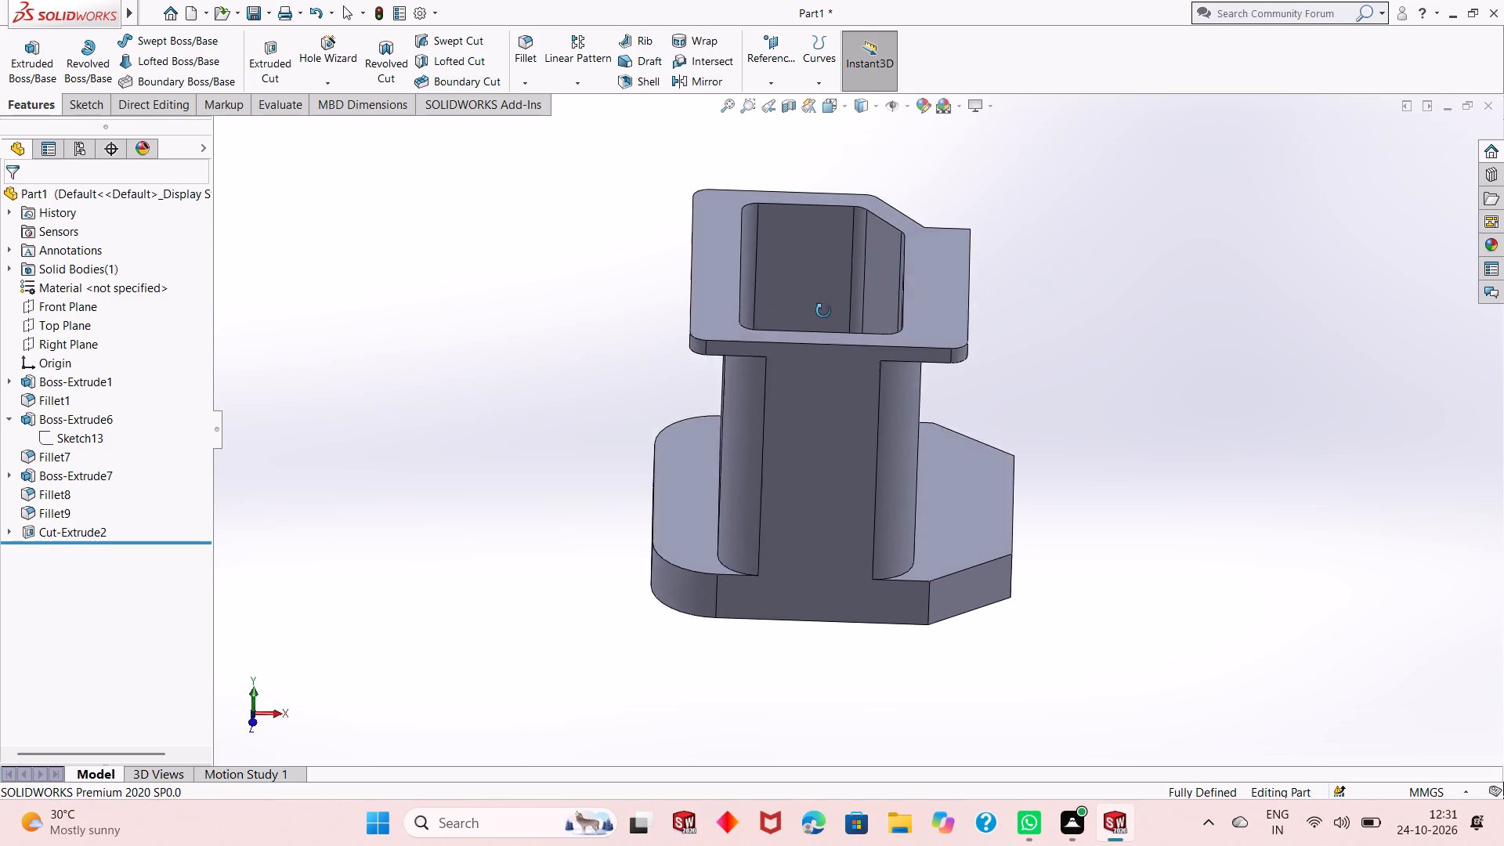
pyautogui.moveTo(823, 311); pyautogui.dragTo(840, 480, button='middle')
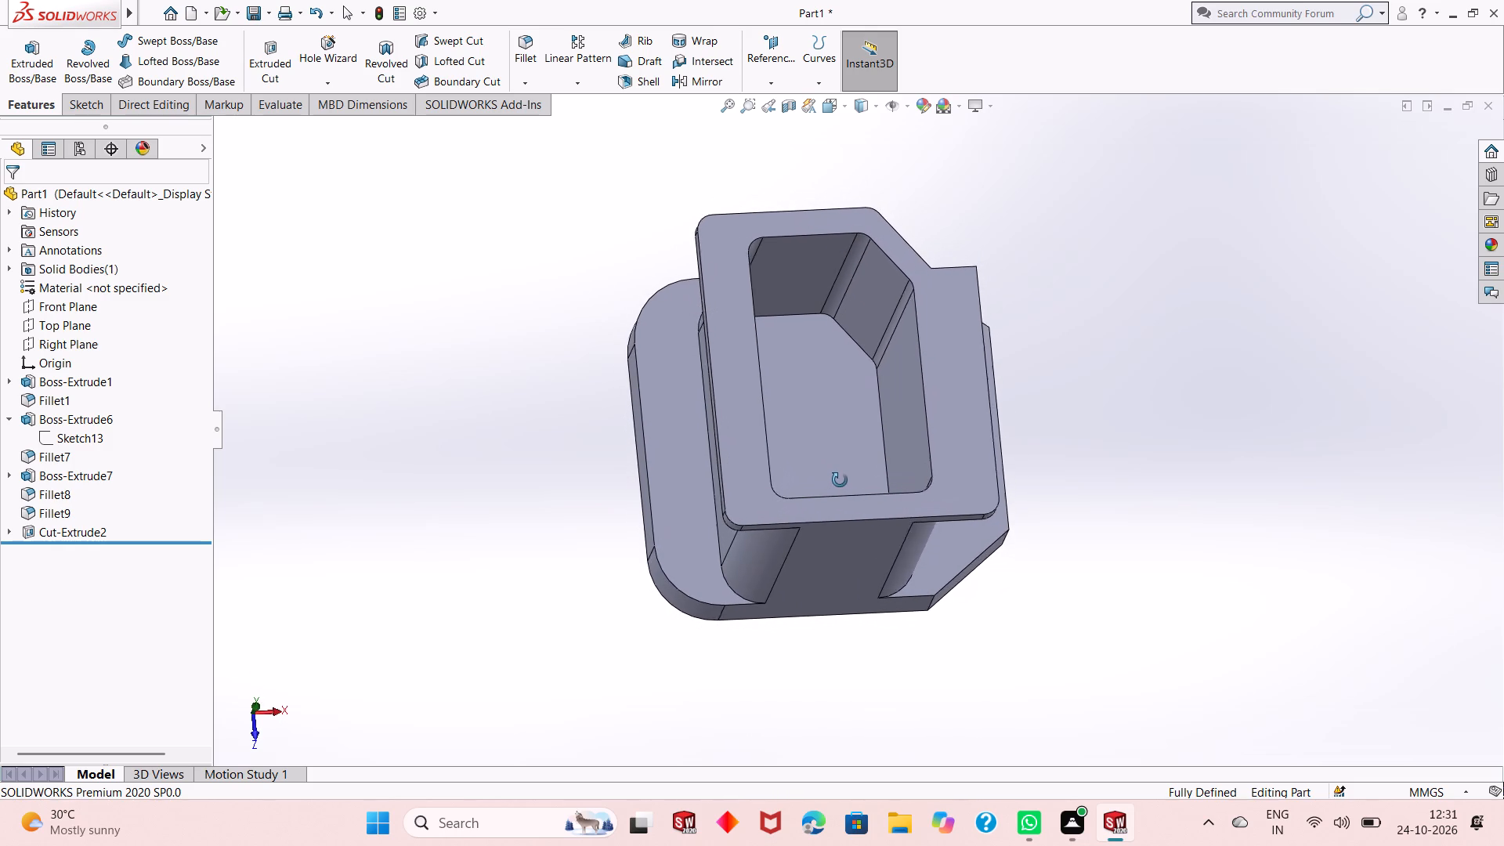
pyautogui.moveTo(840, 480); pyautogui.dragTo(841, 475, button='middle')
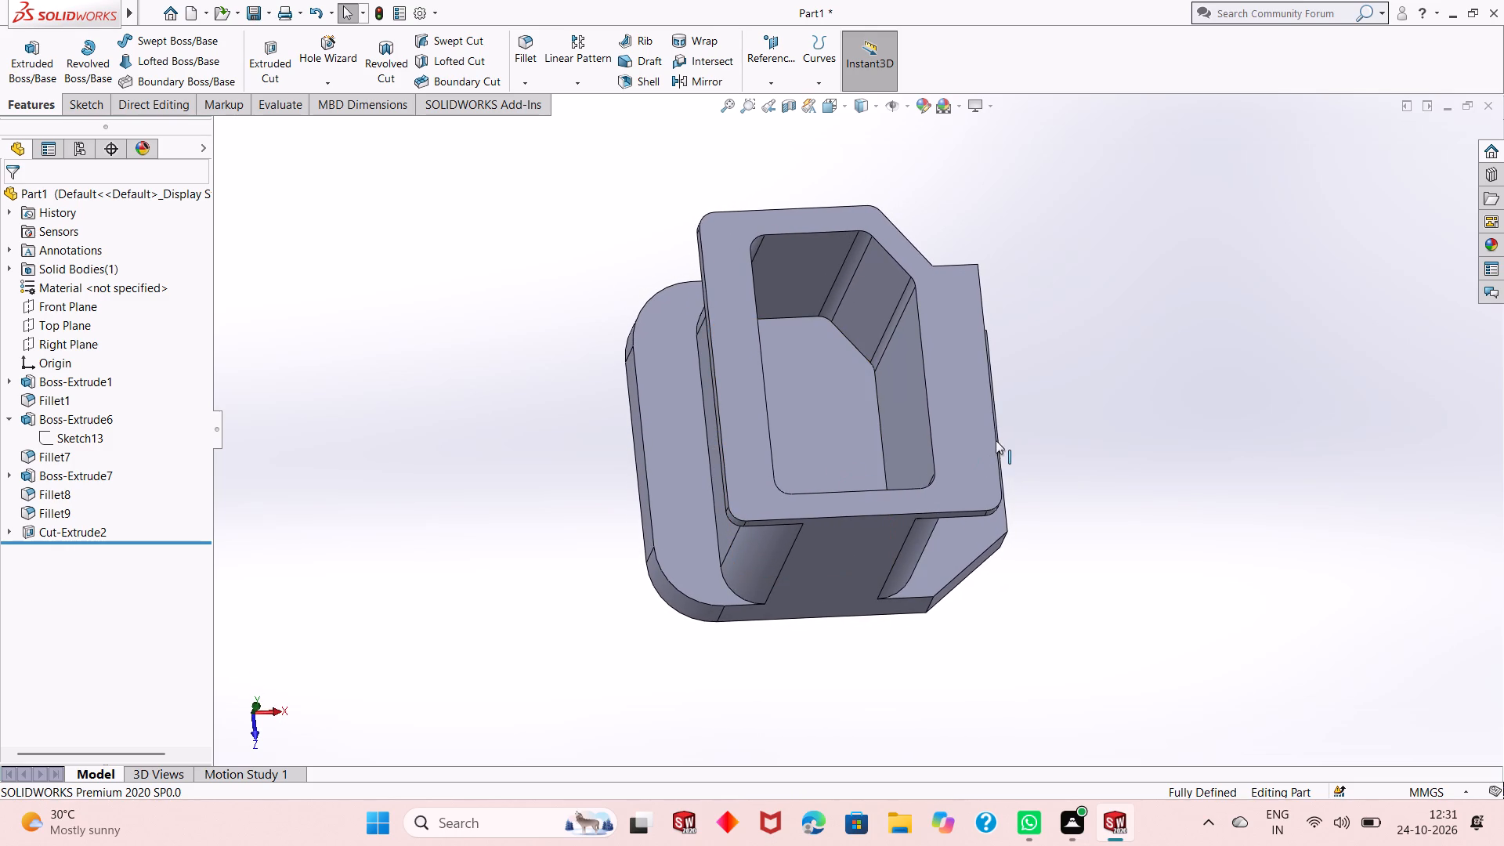
pyautogui.click(978, 399)
pyautogui.click(1050, 344)
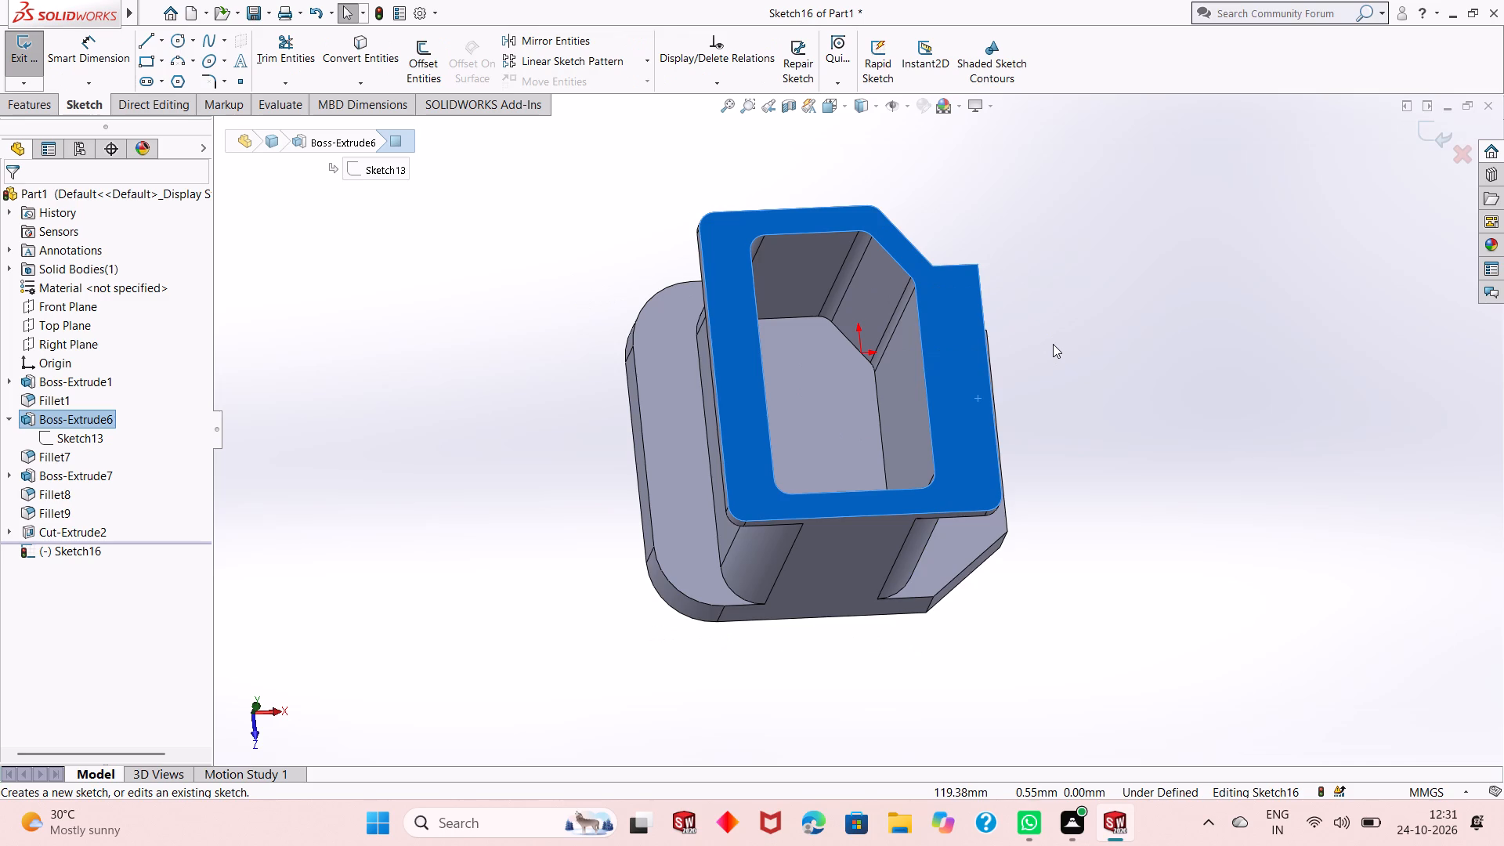
pyautogui.hotkey('ctrl', '8')
pyautogui.press('Escape')
pyautogui.press('Escape')
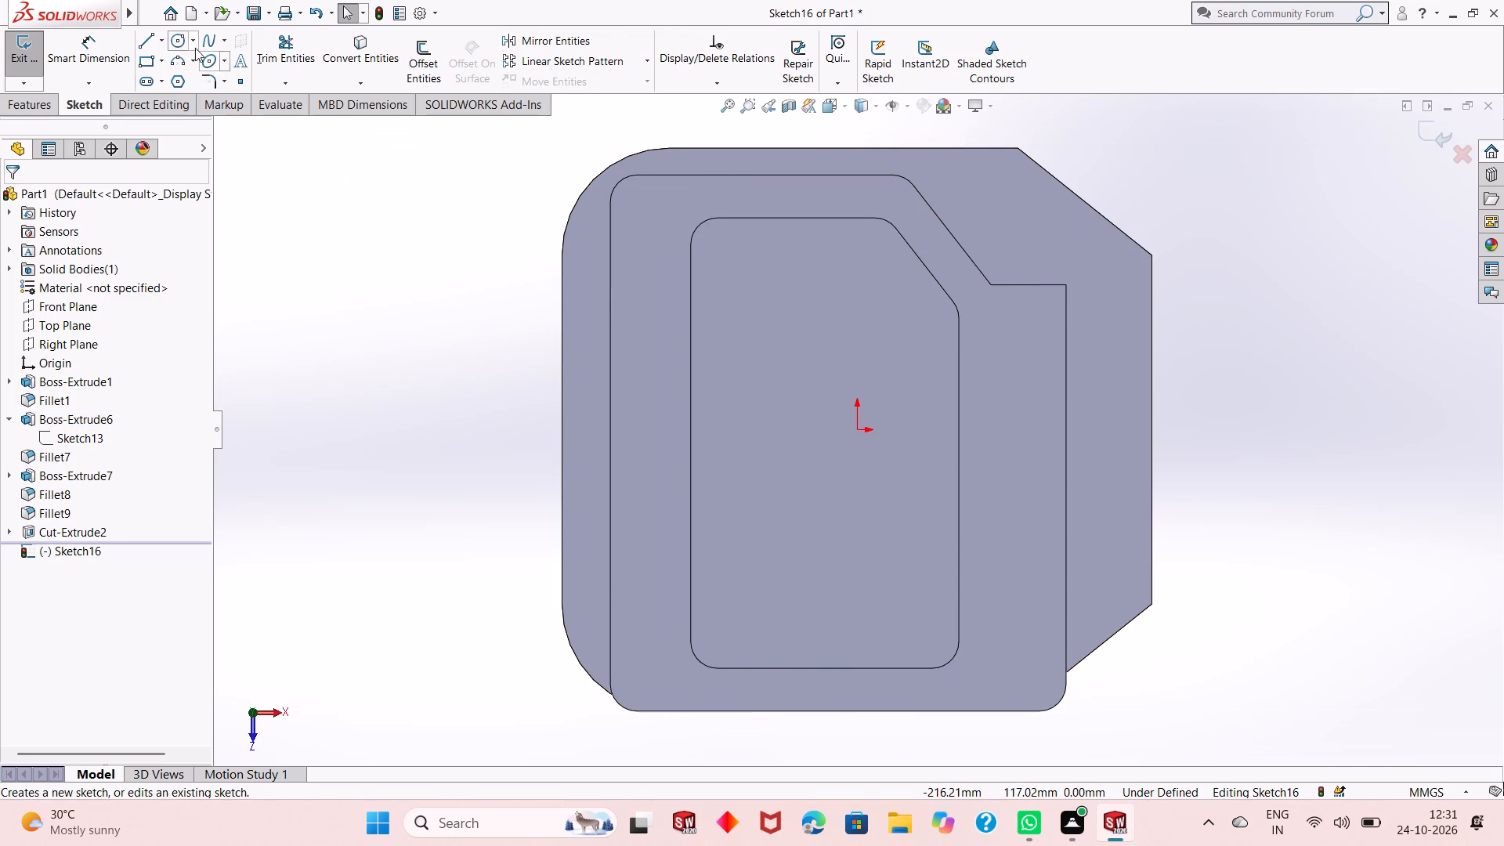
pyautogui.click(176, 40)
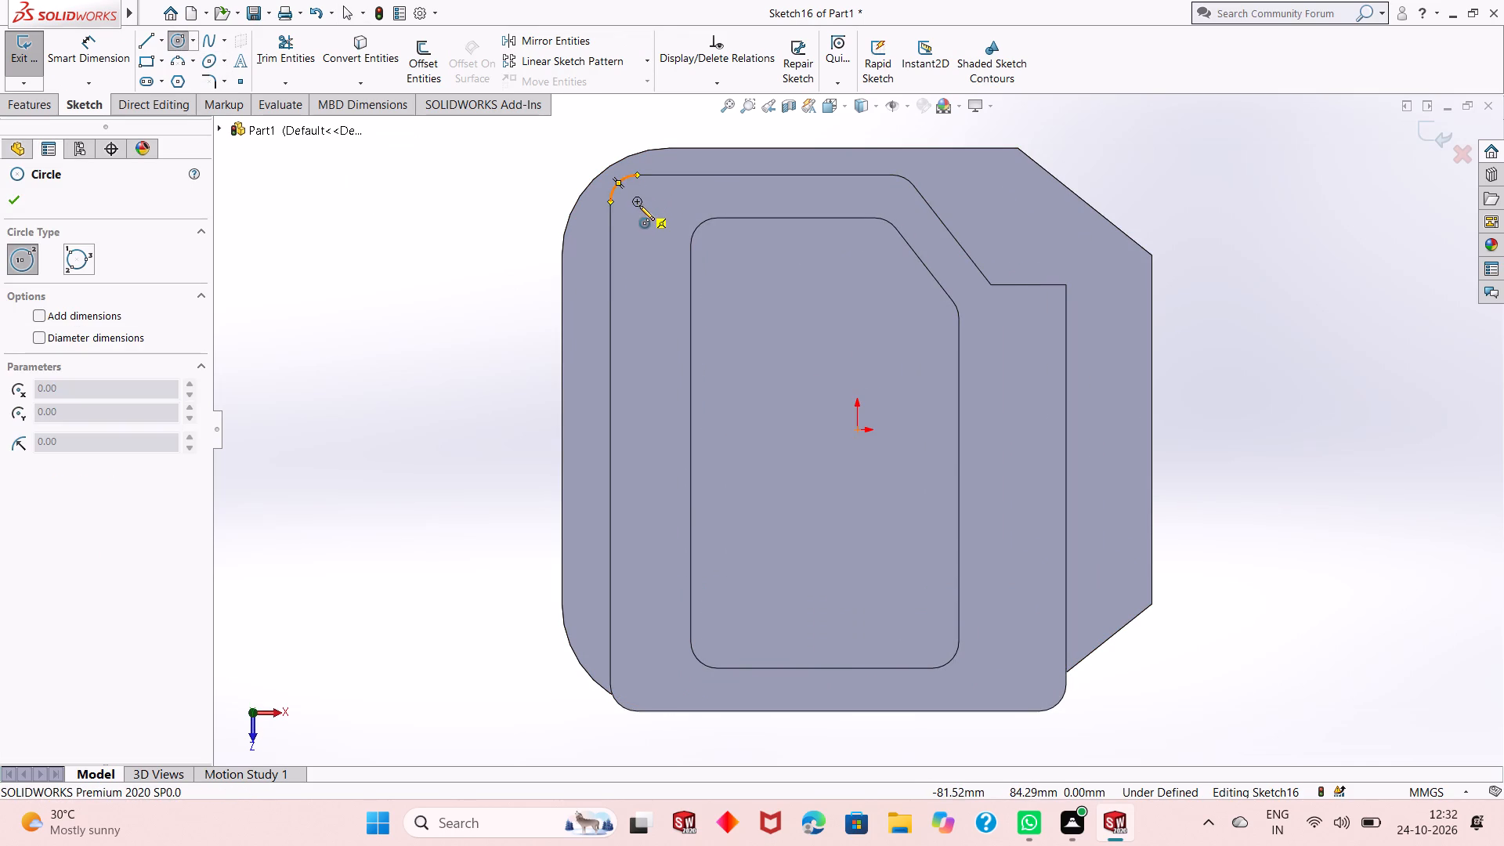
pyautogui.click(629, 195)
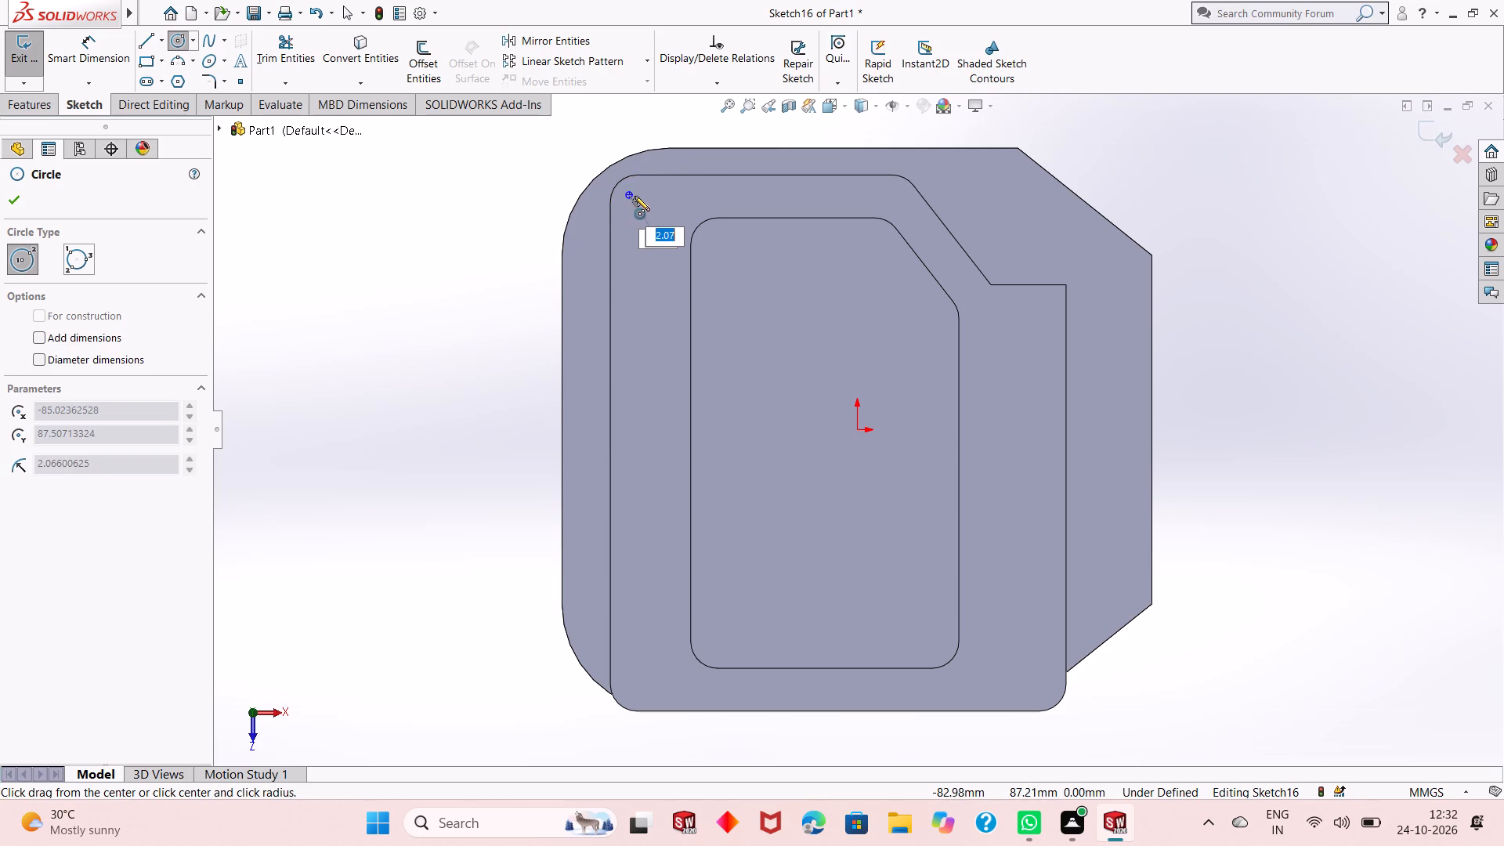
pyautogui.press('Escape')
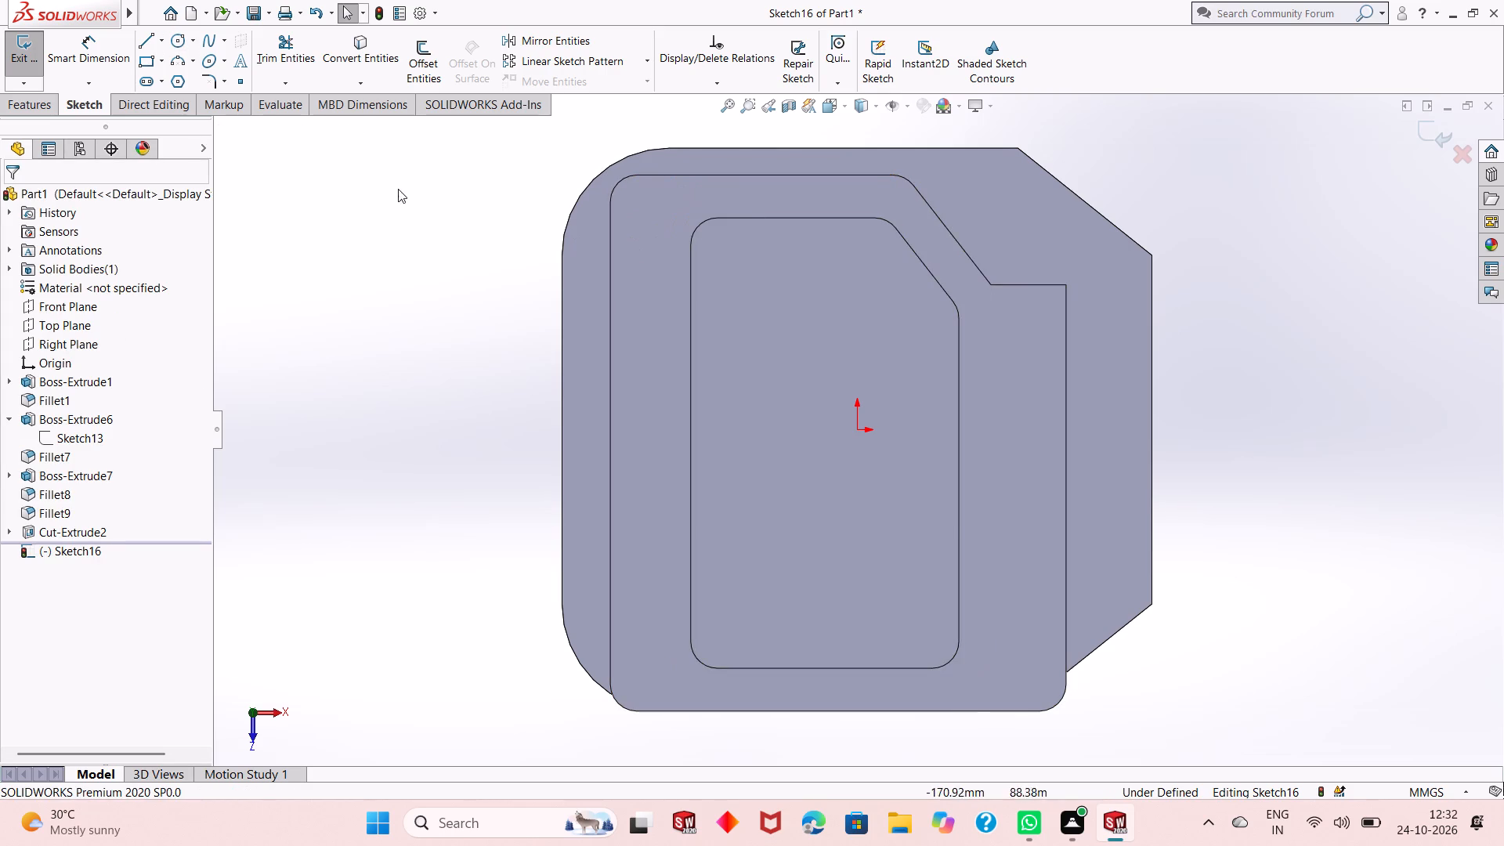
# Sketch circles of about 5.7 mm and 5.4 mm radius concentric with the top plate's rear-left and front-right corner arcs, respectively.
pyautogui.click(184, 45)
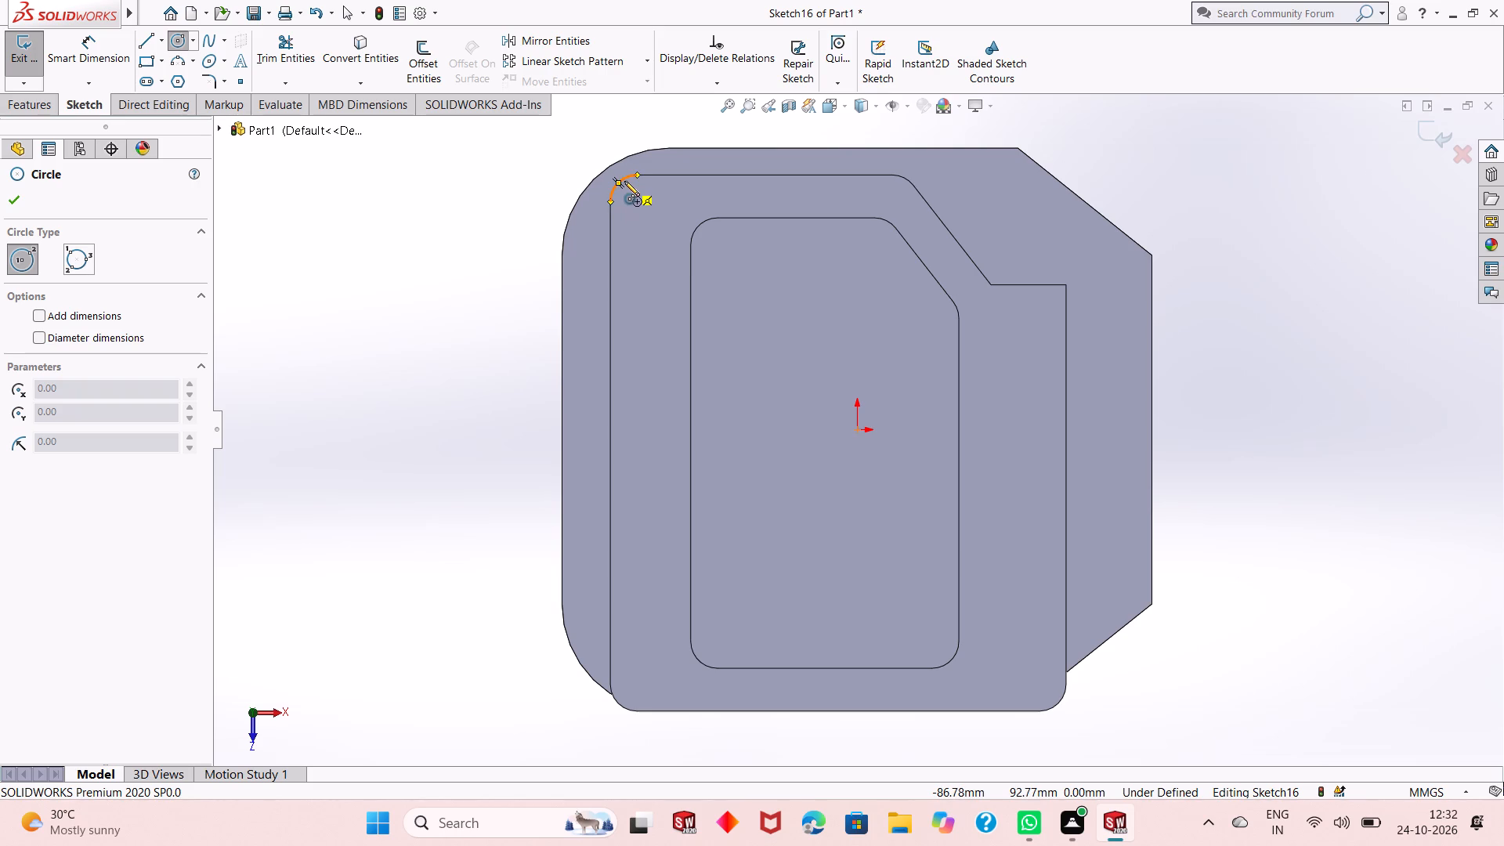
pyautogui.click(638, 202)
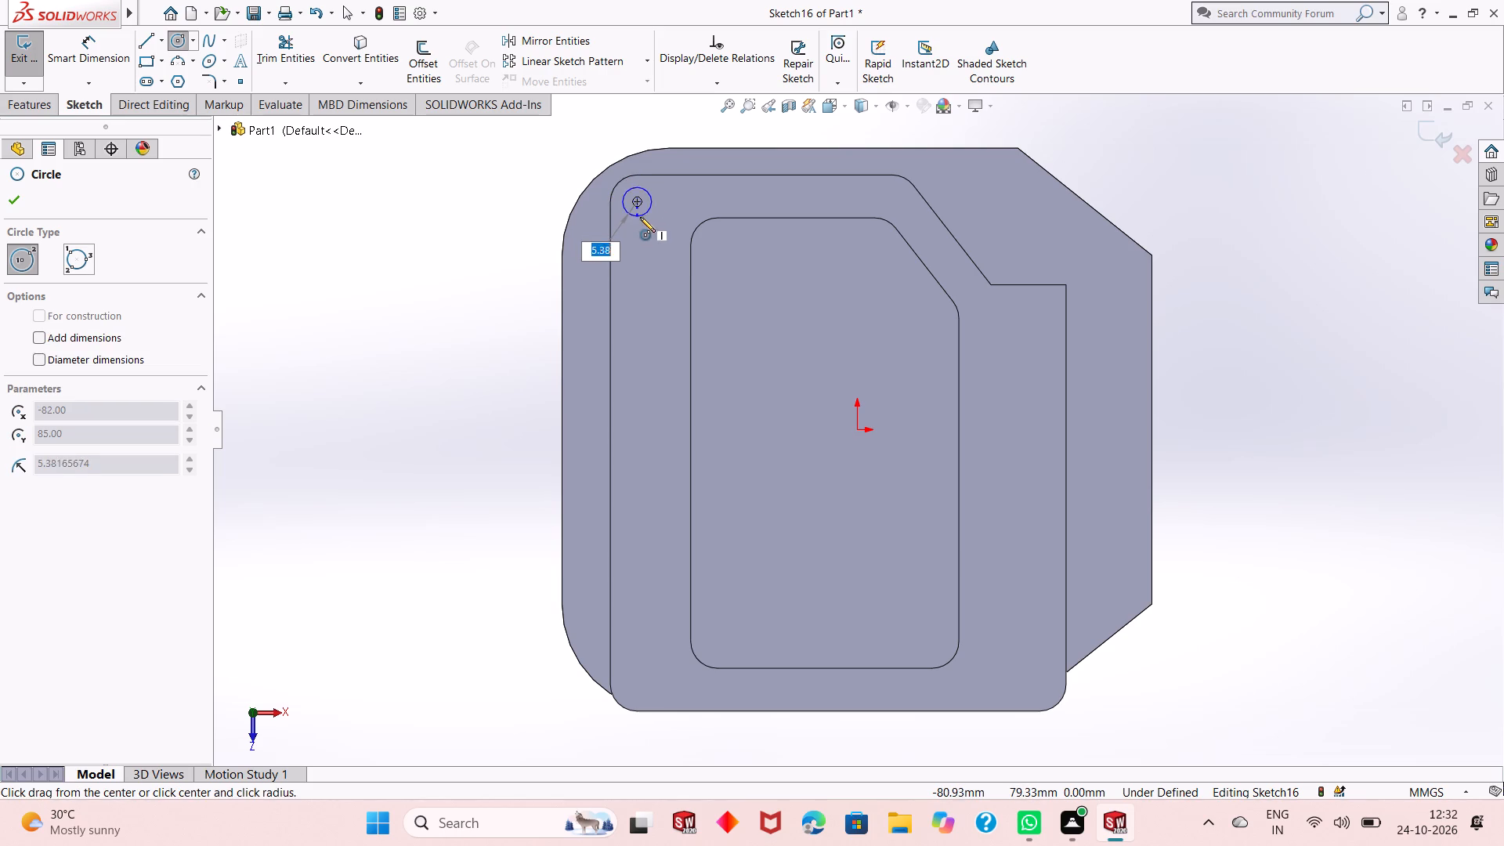
pyautogui.click(640, 217)
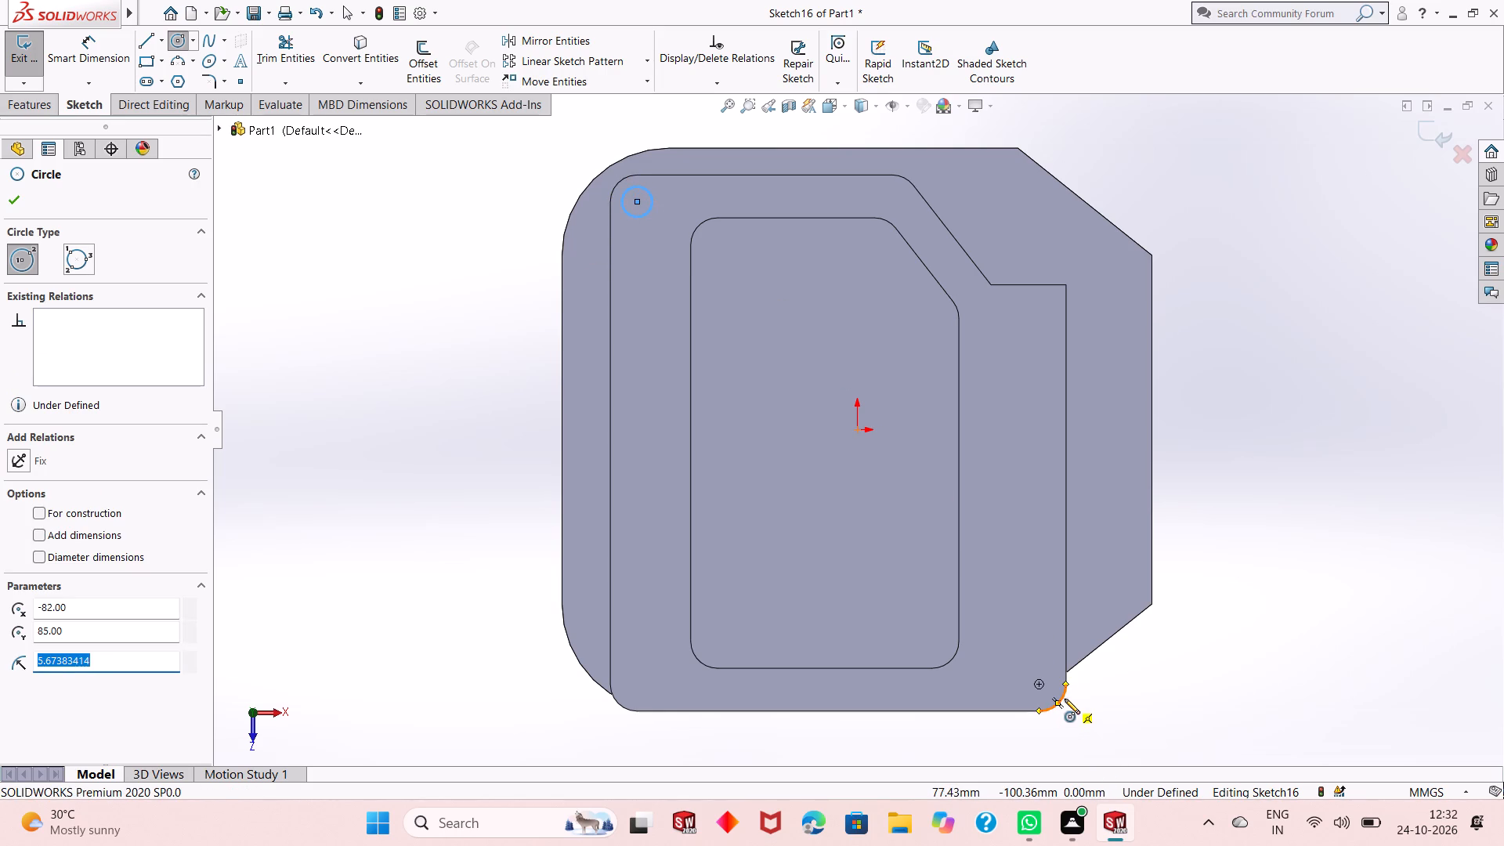
pyautogui.click(1038, 682)
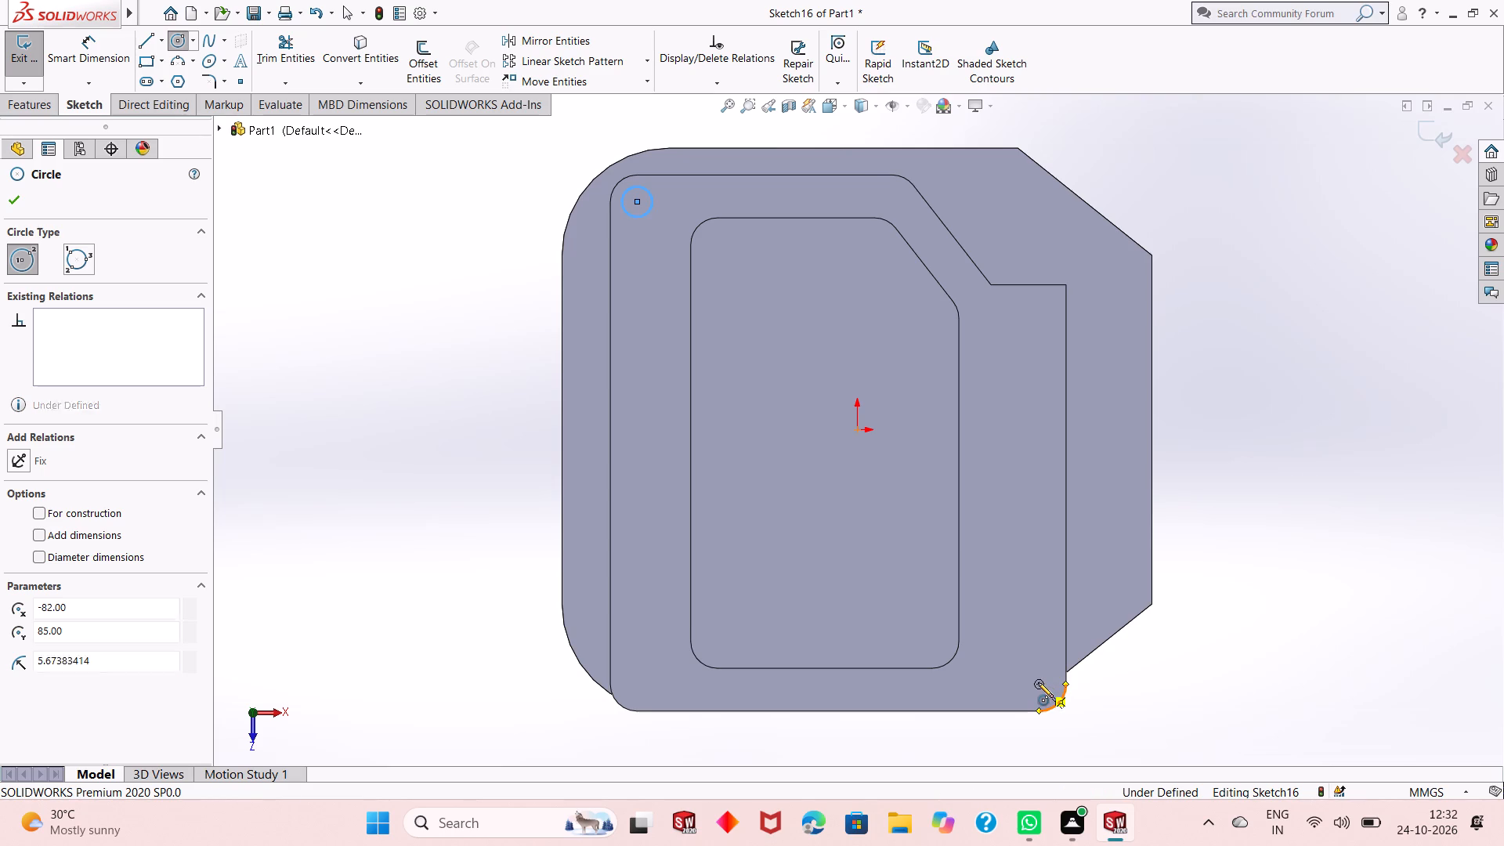
pyautogui.click(1040, 670)
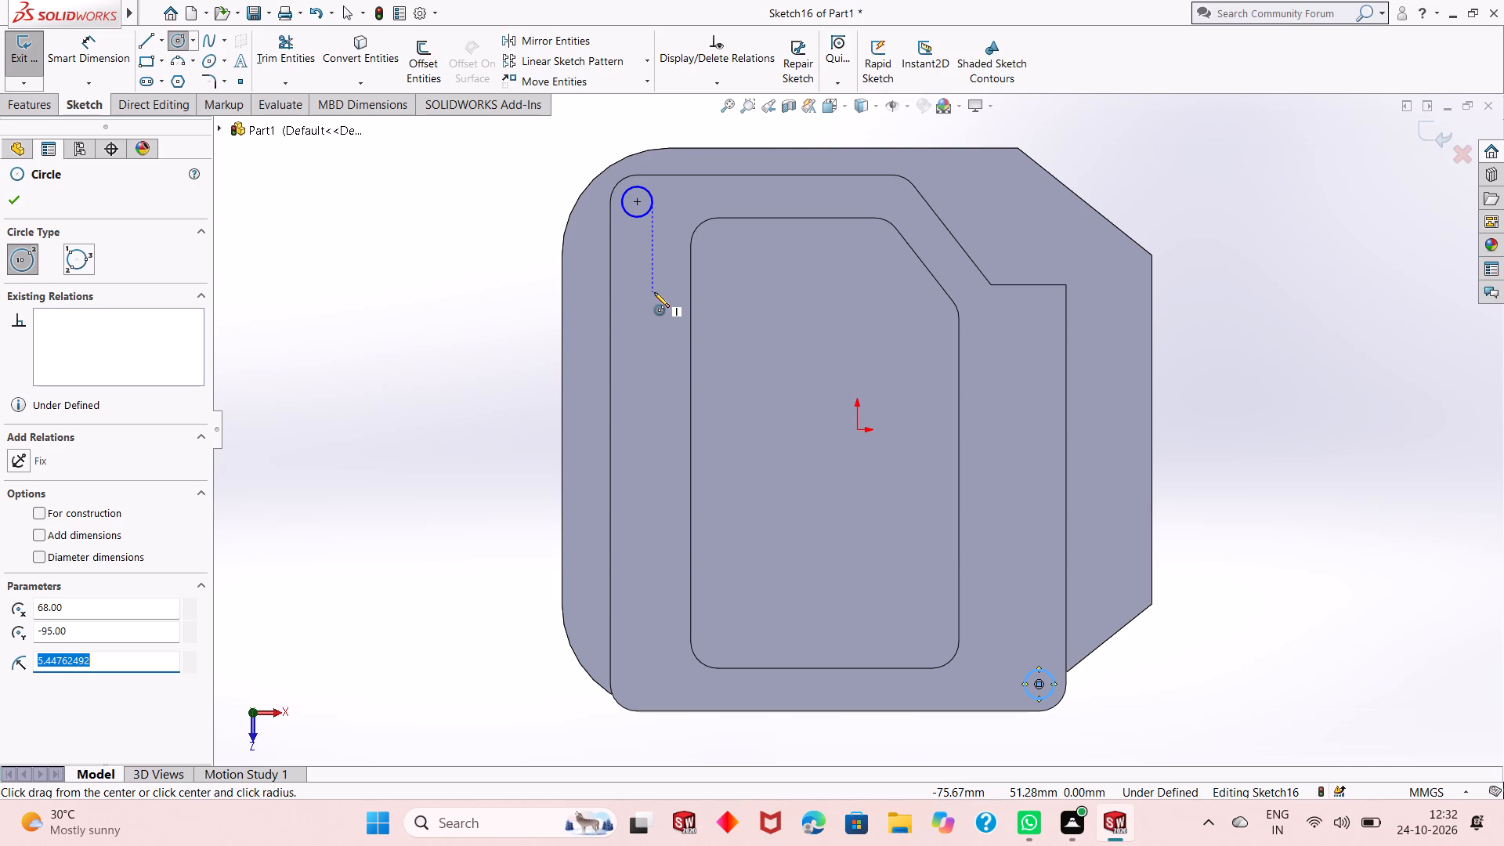
# Sketch four vertically aligned circles along the top plate's left rim, rear to front, about 5.0, 4.7, 6.6 and 6.1 mm in radius.
pyautogui.click(654, 245)
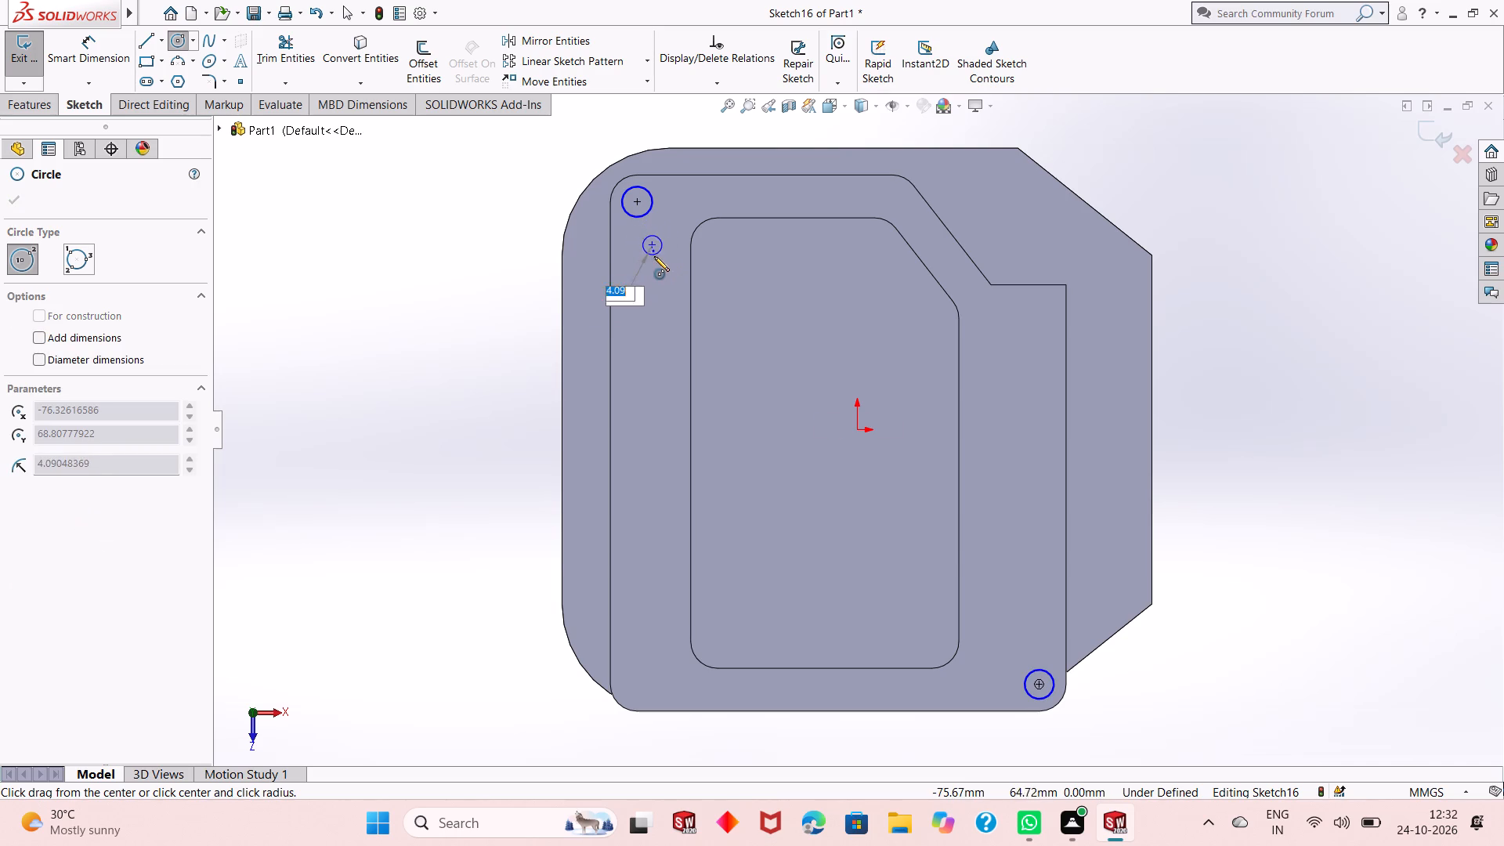
pyautogui.click(654, 258)
pyautogui.click(649, 349)
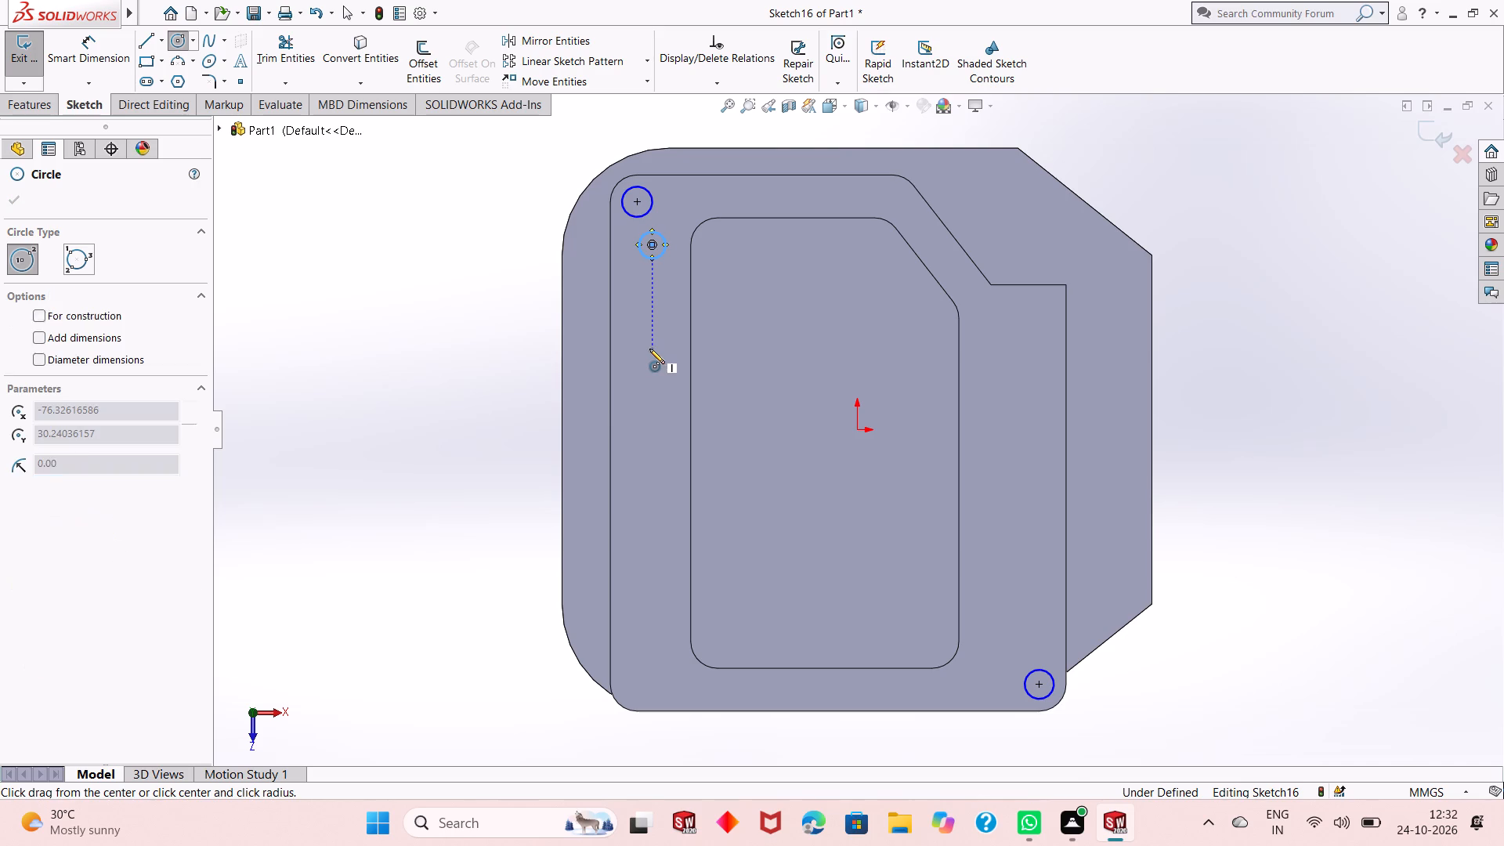
pyautogui.click(653, 361)
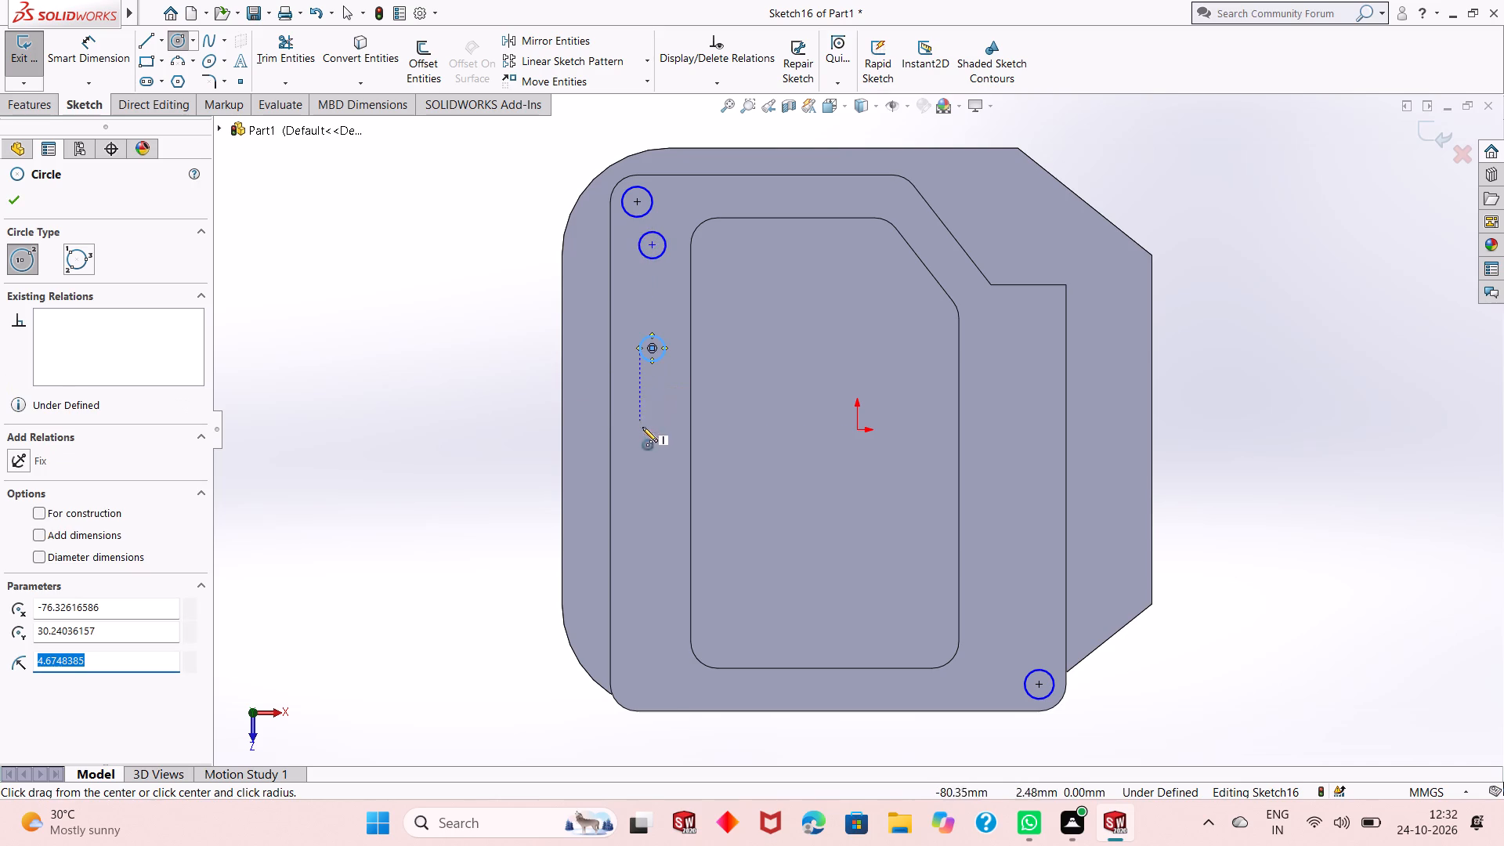
pyautogui.click(656, 472)
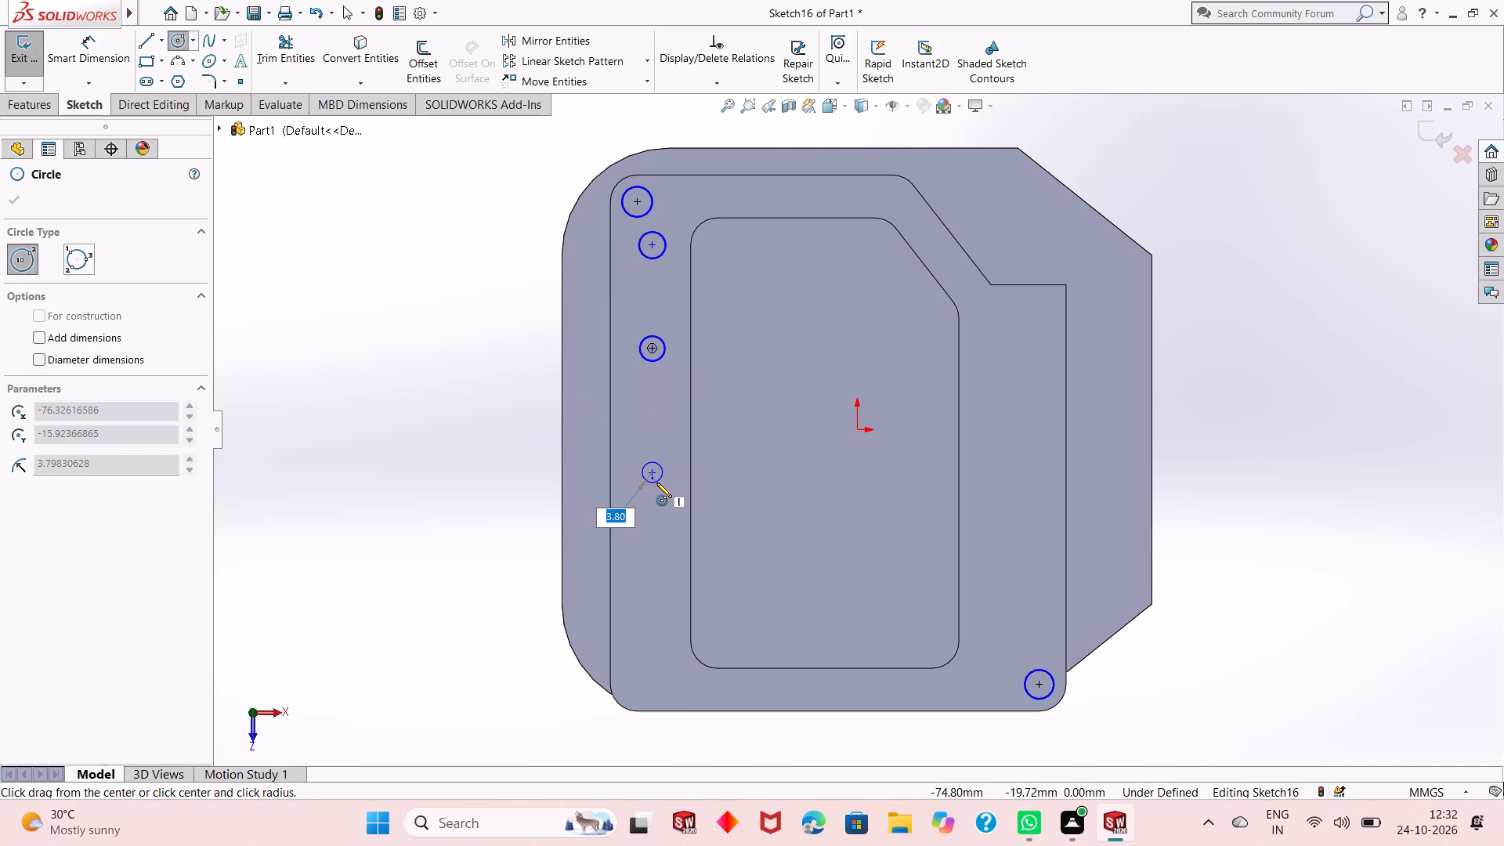
pyautogui.click(659, 489)
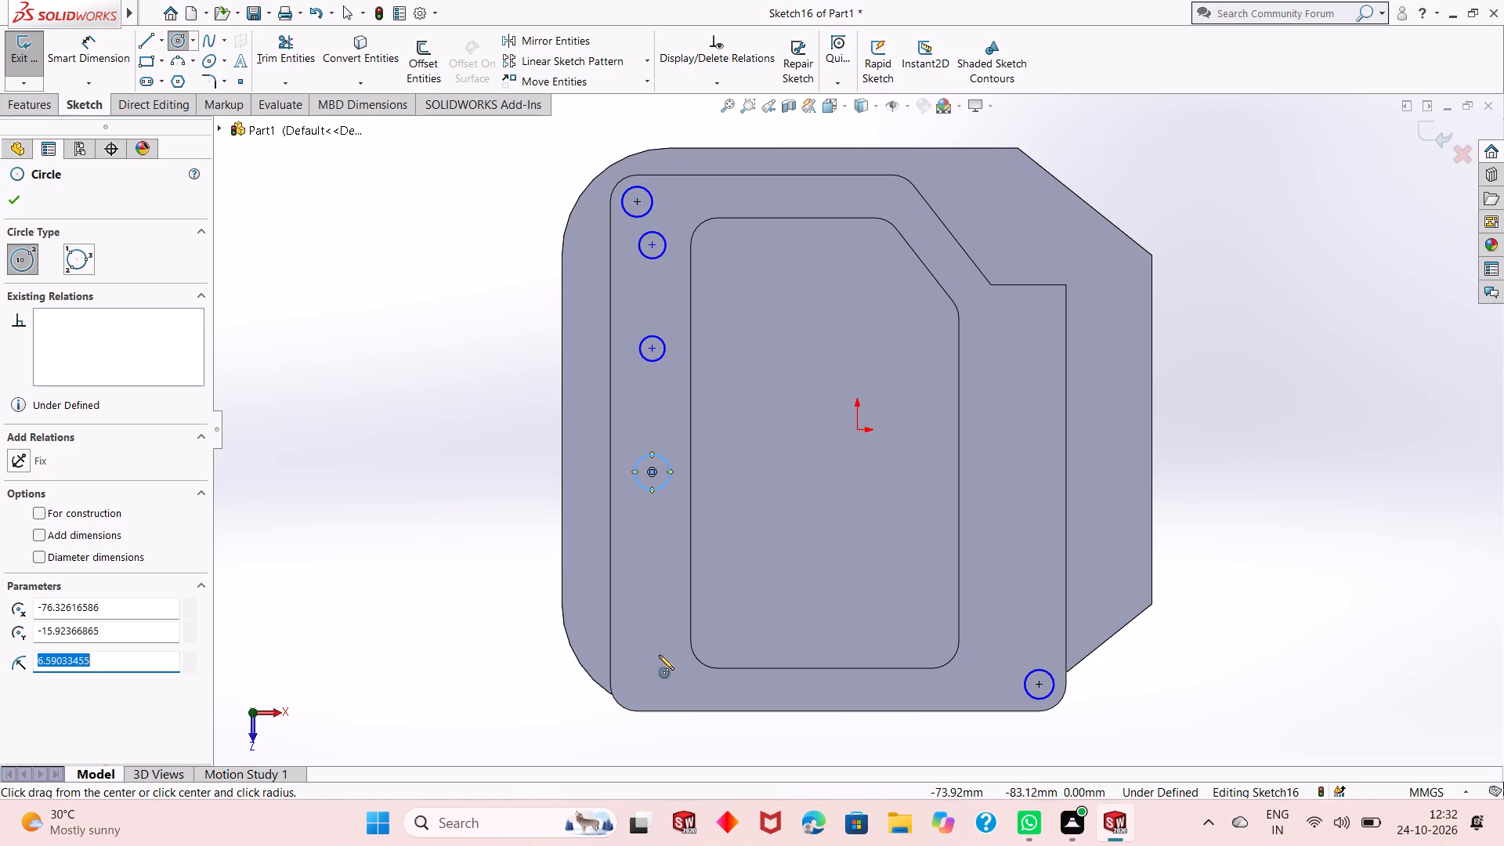
pyautogui.click(653, 653)
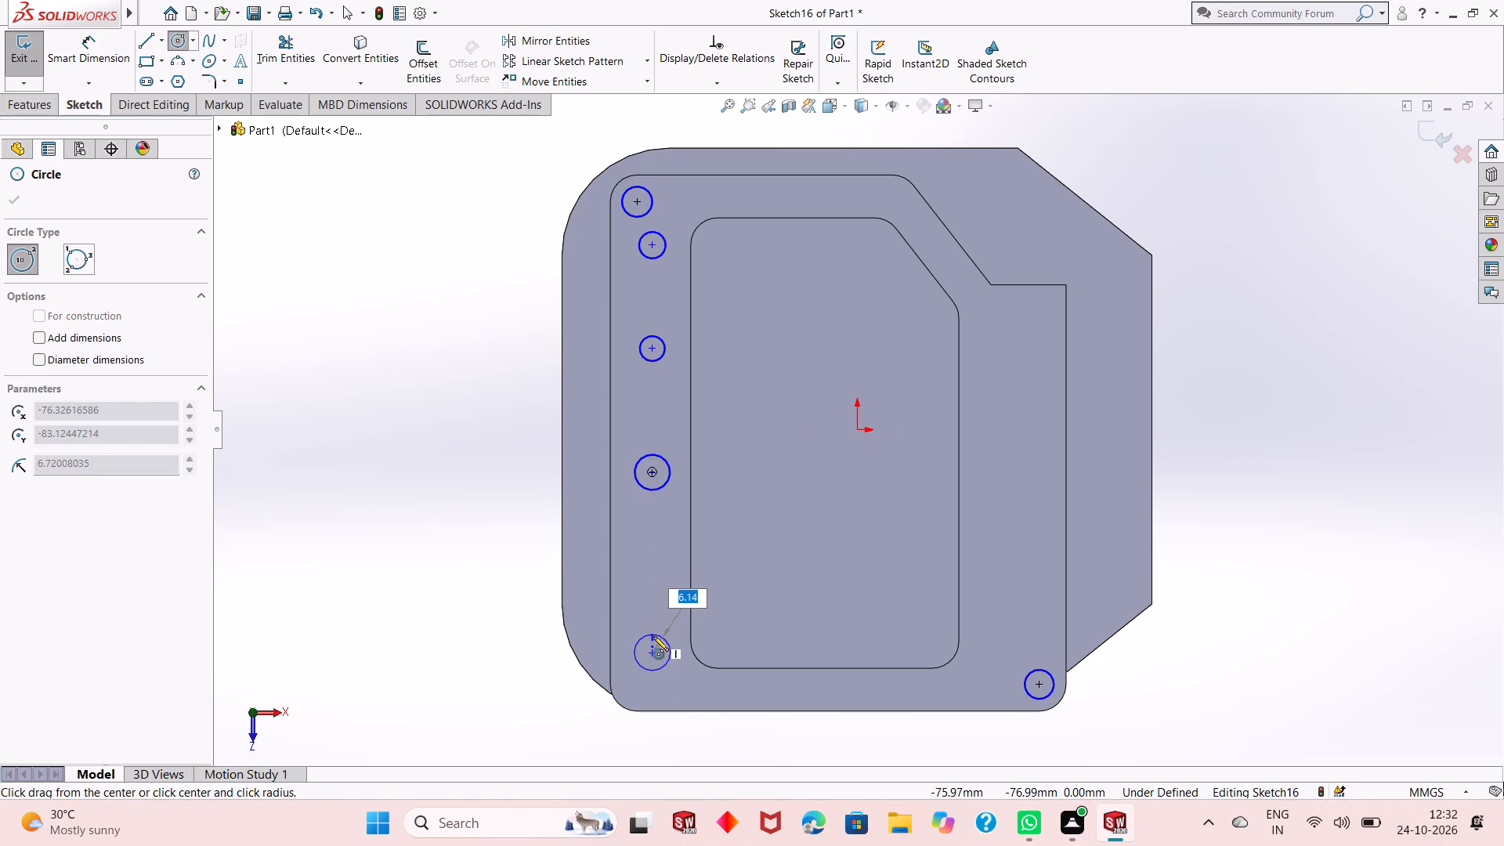
pyautogui.click(653, 636)
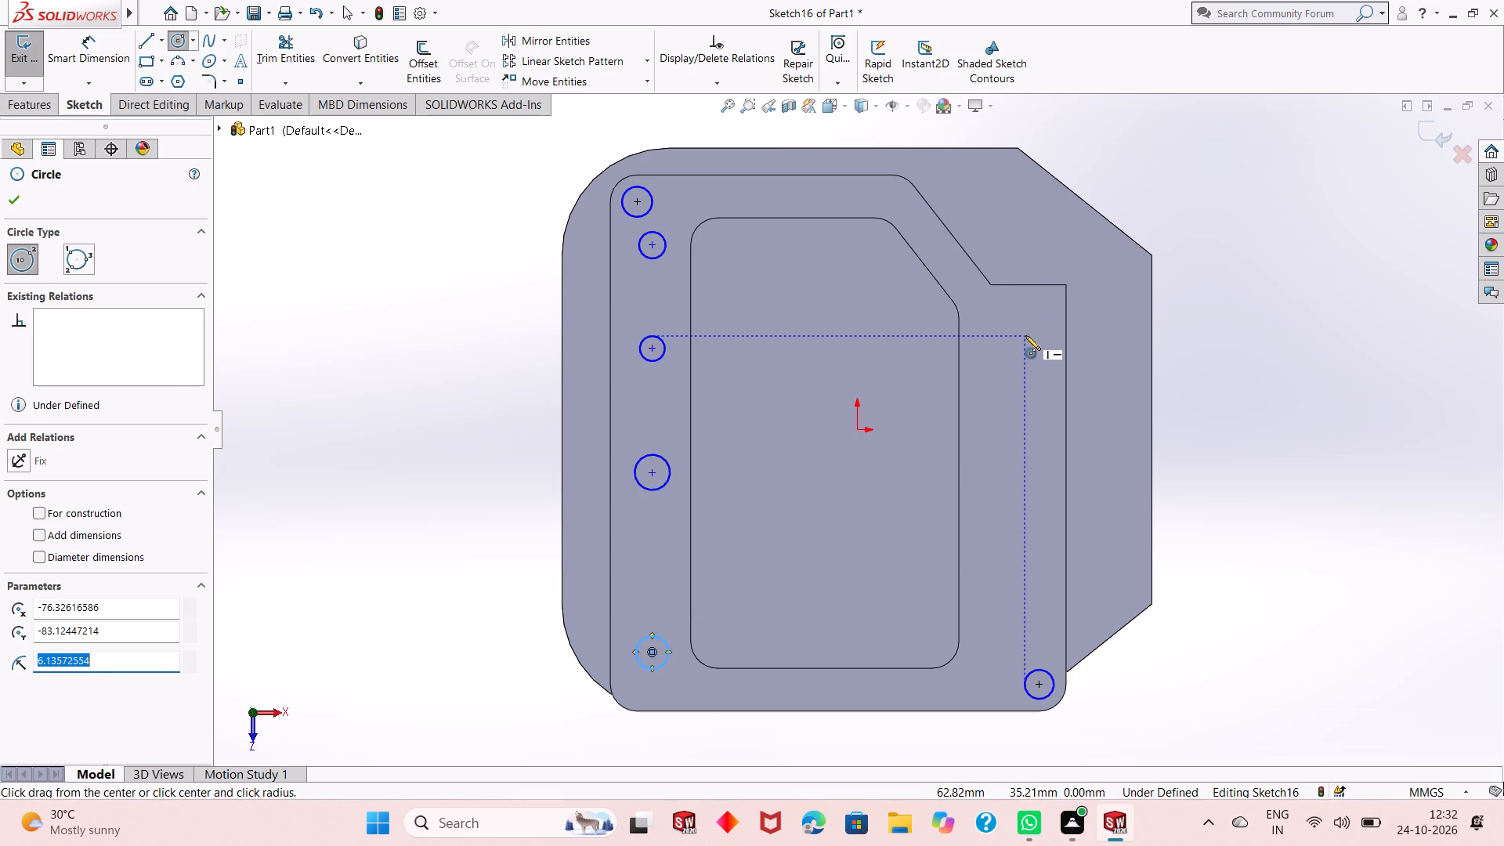
# Sketch three vertically aligned circles along the top plate's right rim, rear to front, about 4.7, 6.0 and 9.3 mm in radius.
pyautogui.click(1025, 335)
pyautogui.click(1025, 349)
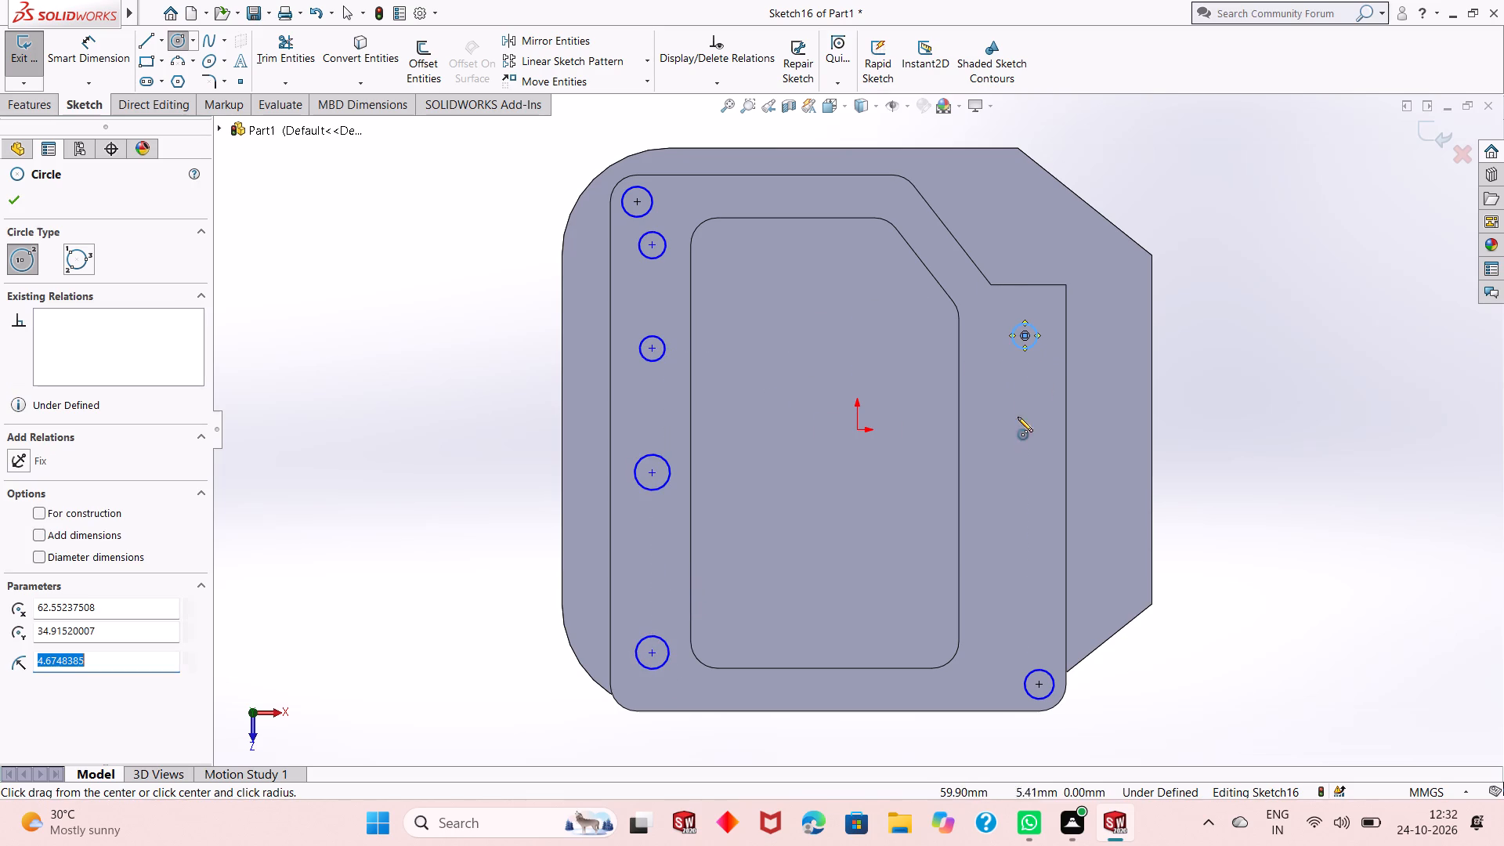
pyautogui.click(1022, 458)
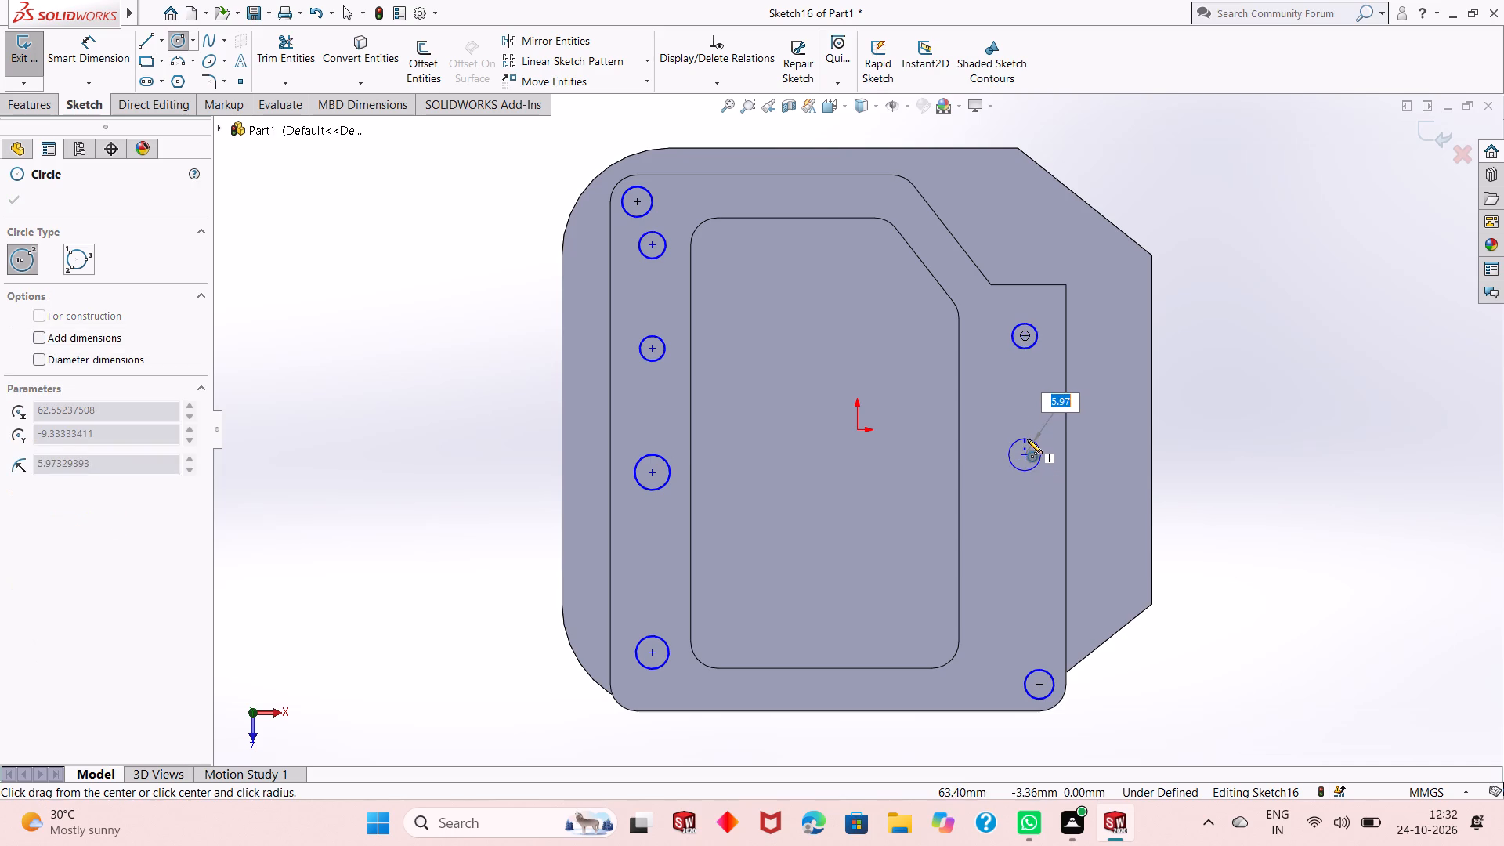
pyautogui.click(1027, 439)
pyautogui.click(1025, 610)
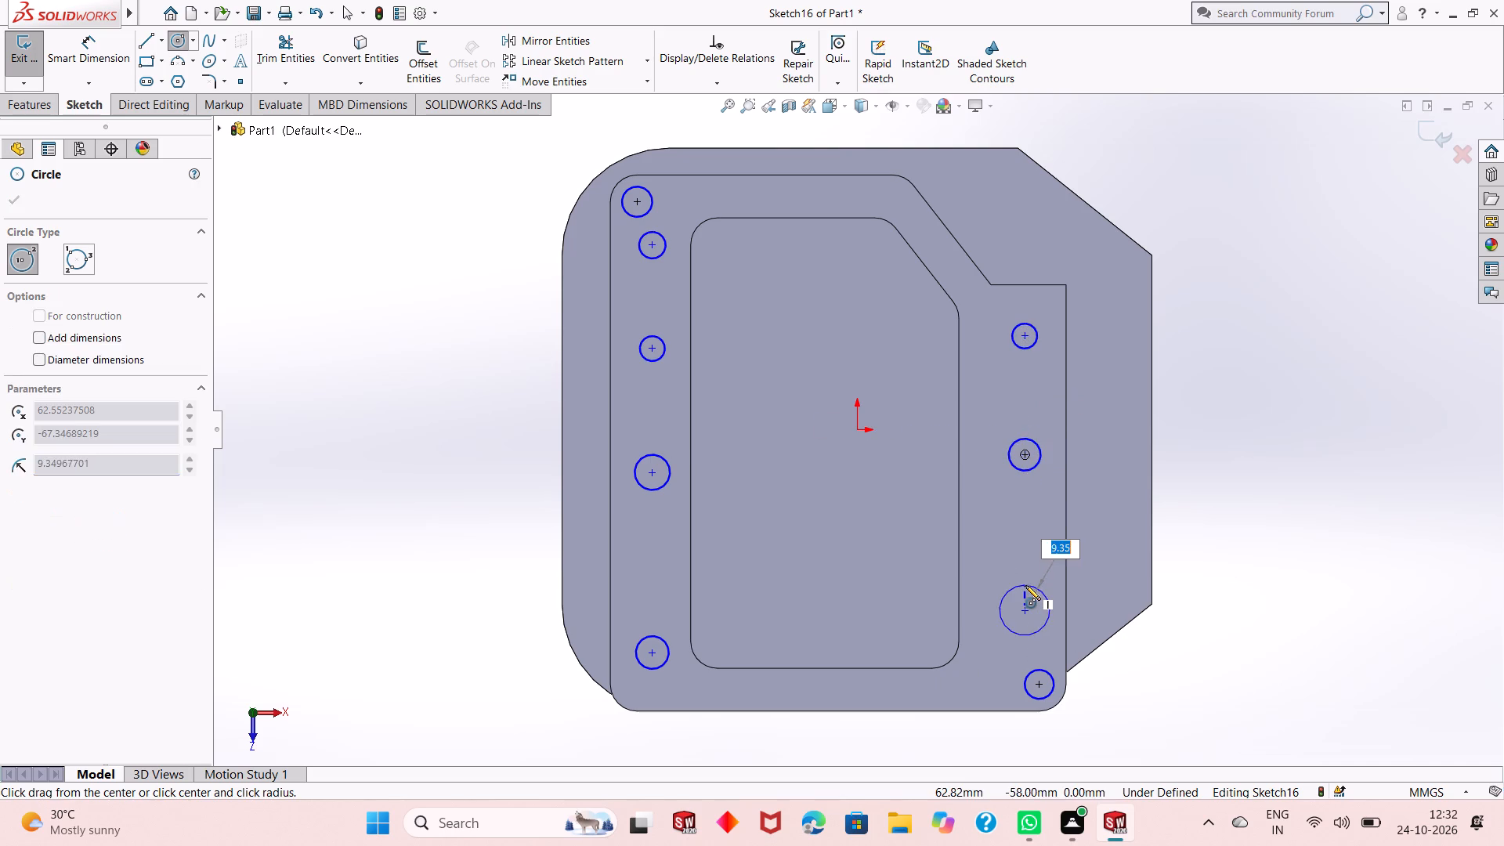
pyautogui.click(1025, 585)
pyautogui.rightClick(1201, 276)
pyautogui.click(1216, 283)
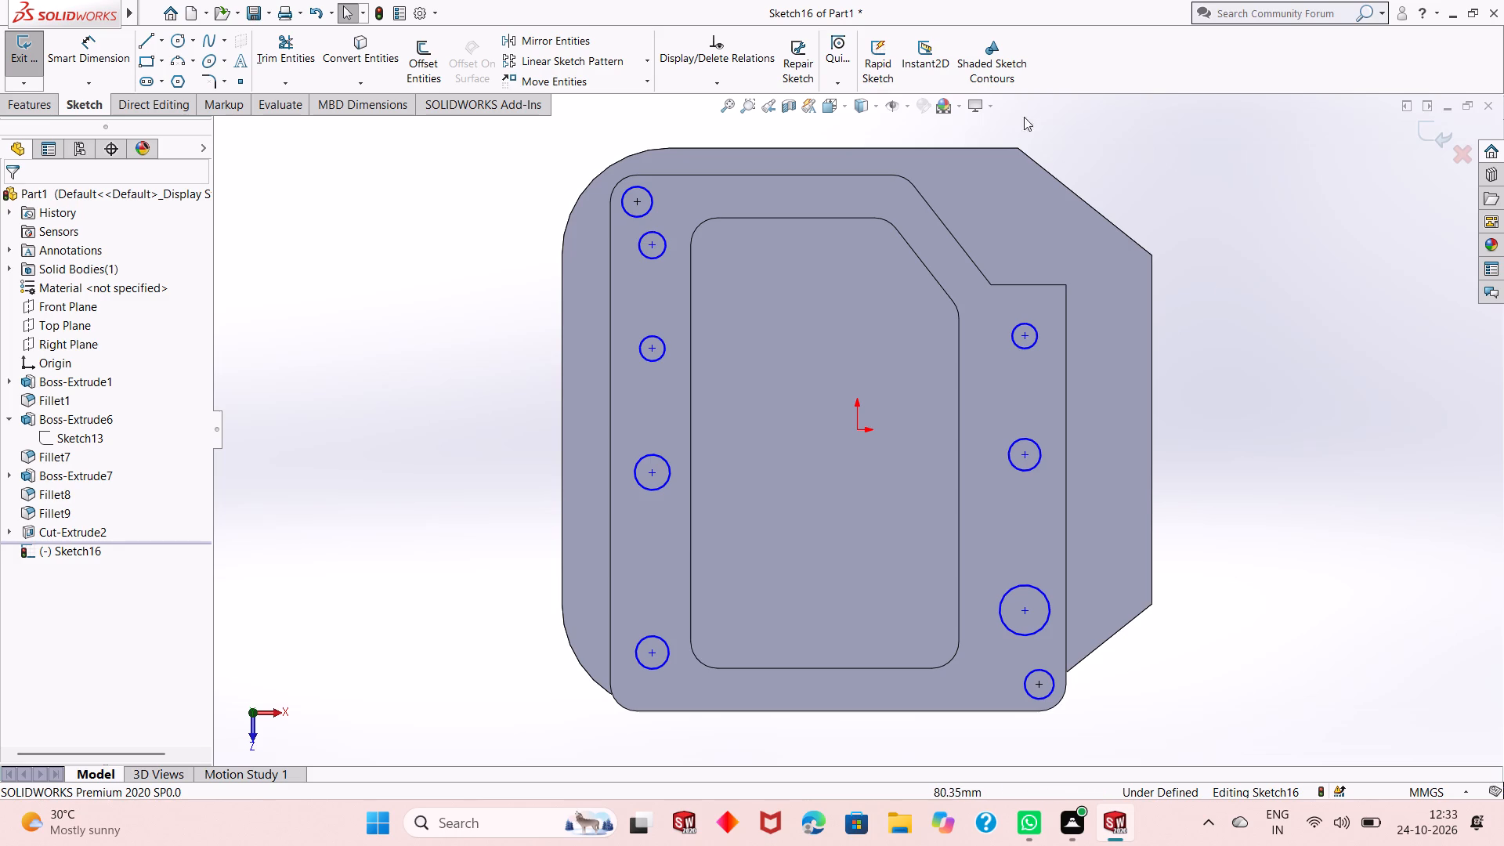
# Dimension the rear-left corner circle's diameter as 10 mm.
pyautogui.click(99, 56)
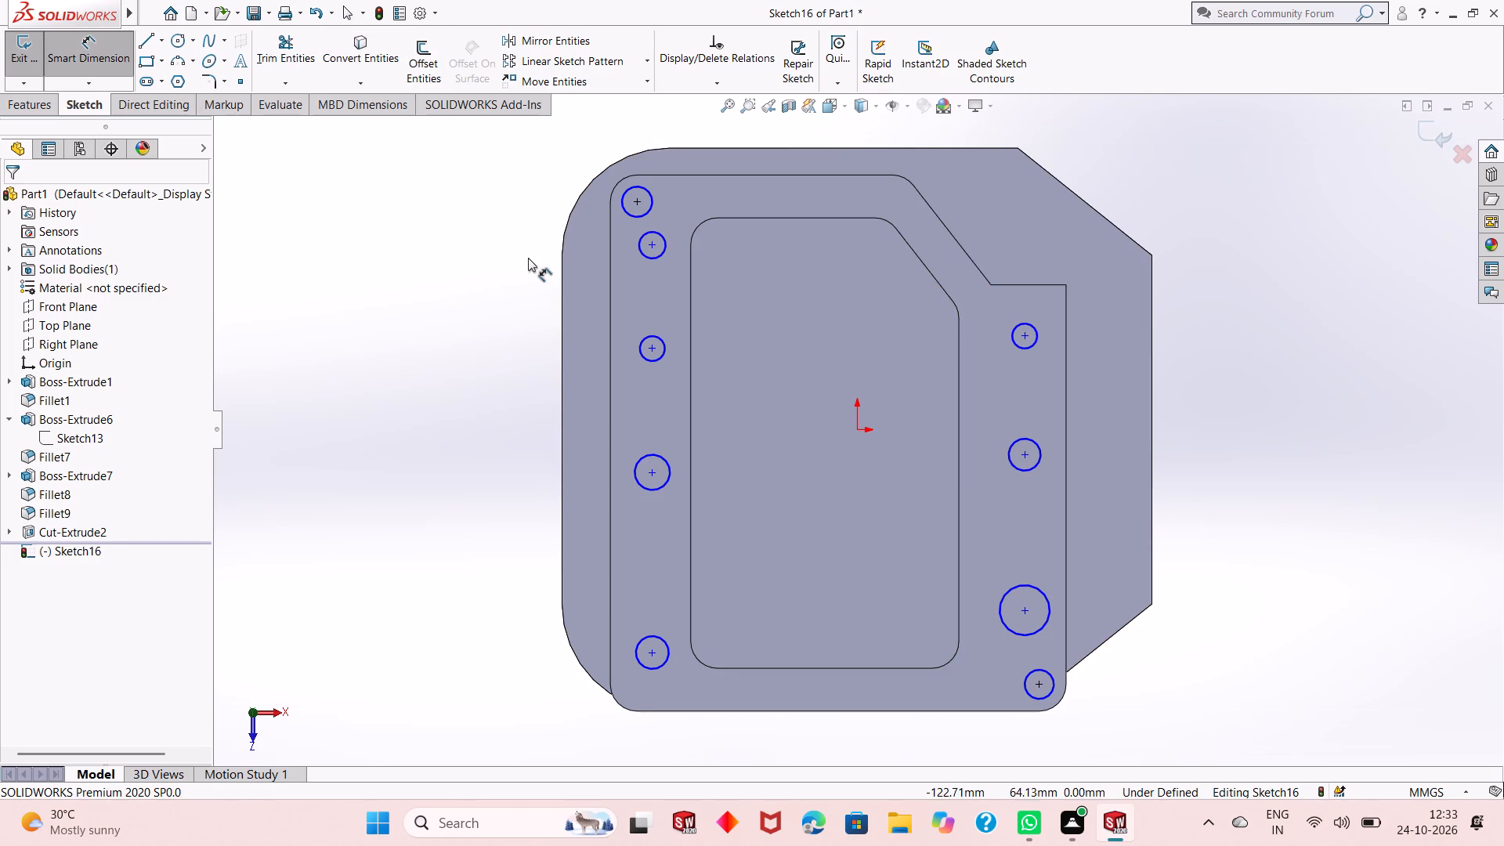
pyautogui.click(629, 211)
pyautogui.click(508, 255)
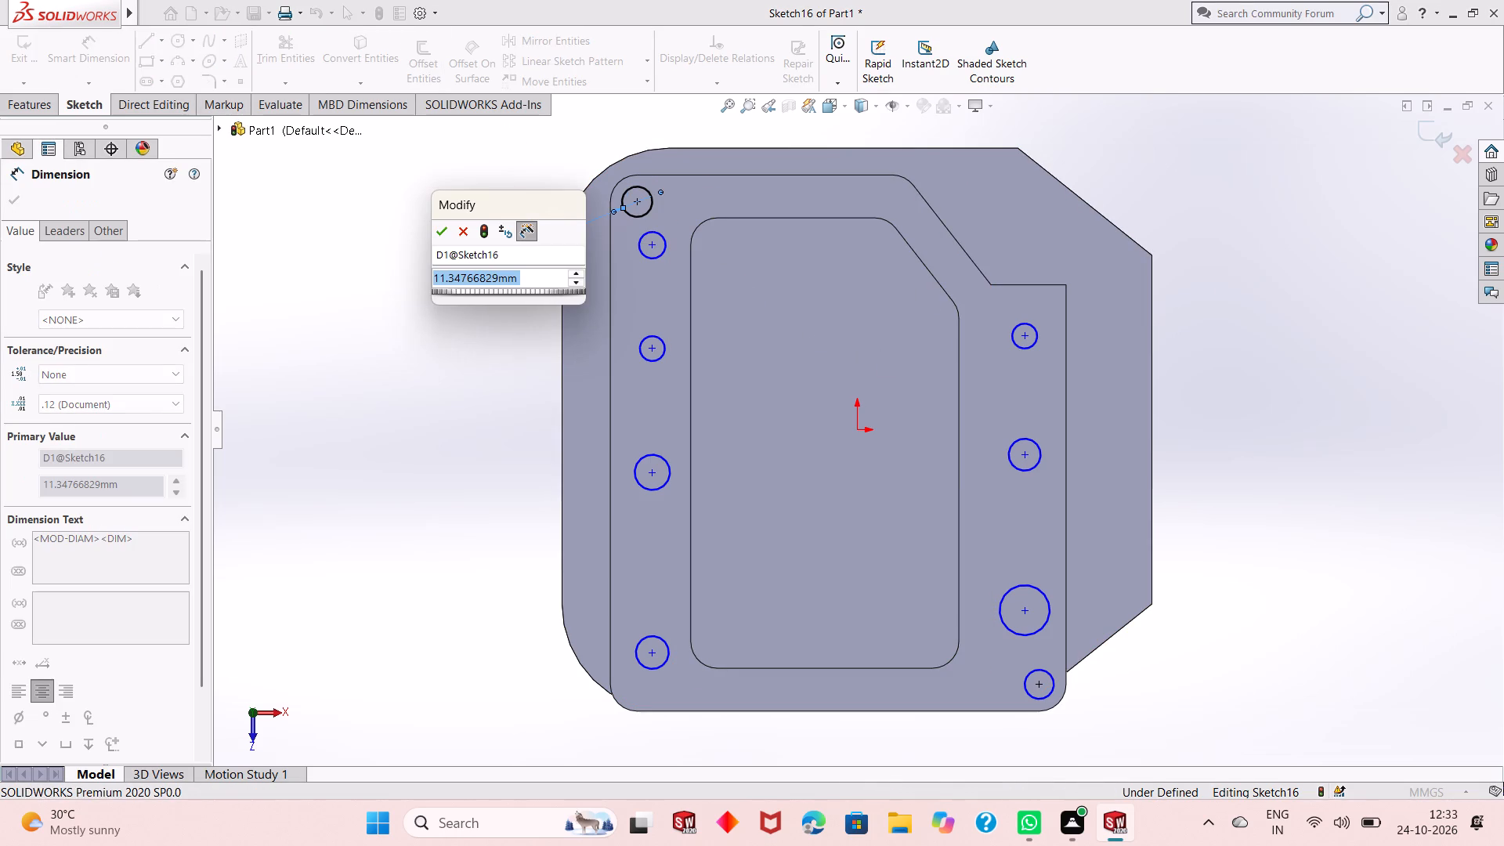
pyautogui.write('10')
pyautogui.press('Return')
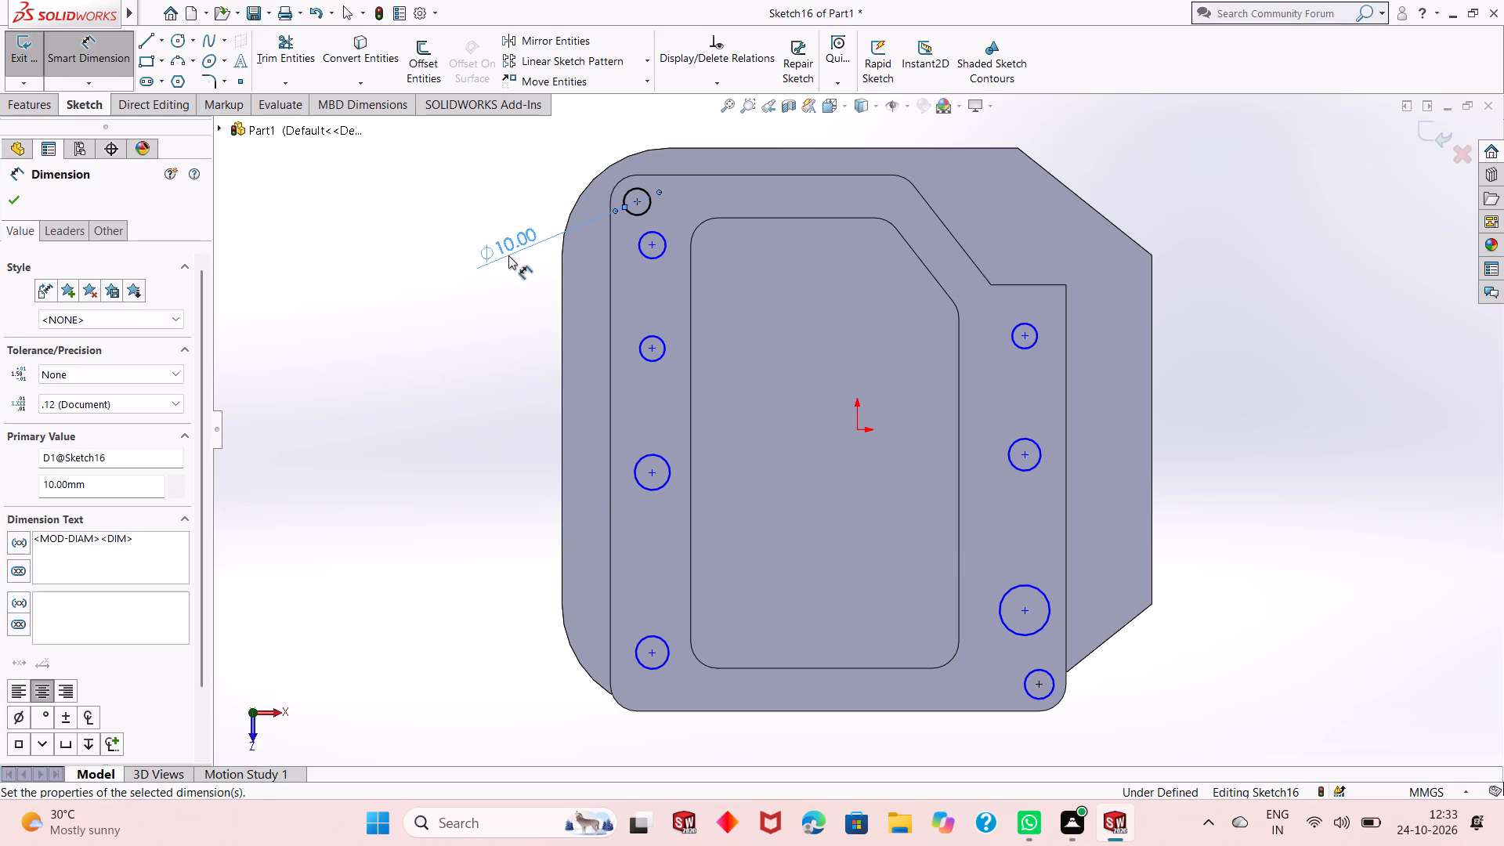
pyautogui.rightClick(334, 191)
pyautogui.click(378, 240)
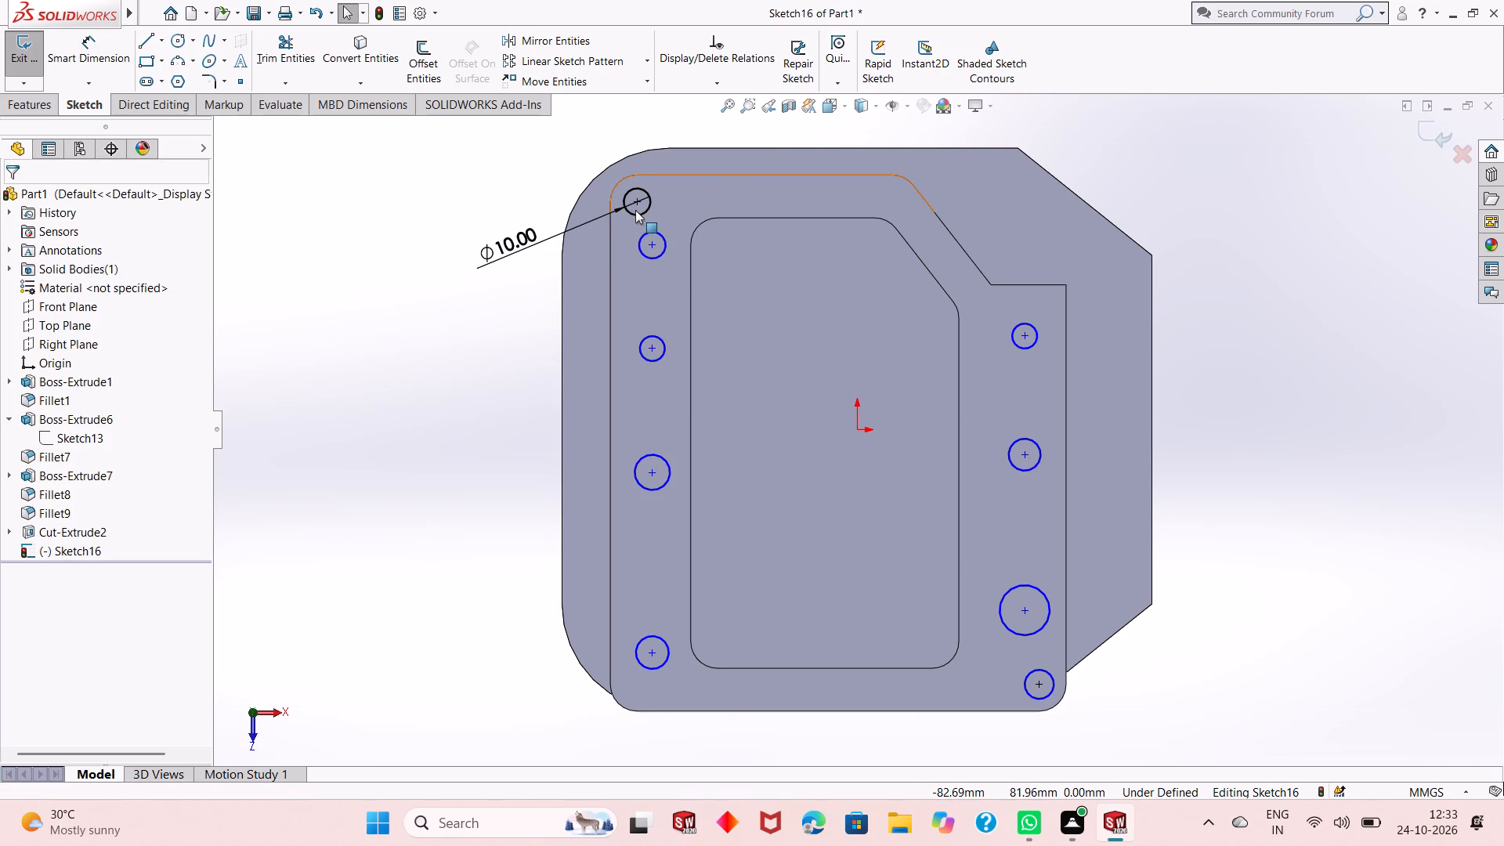
# Add an equal relation between the rear-left and front-right corner circles.
pyautogui.click(635, 210)
pyautogui.press('Escape')
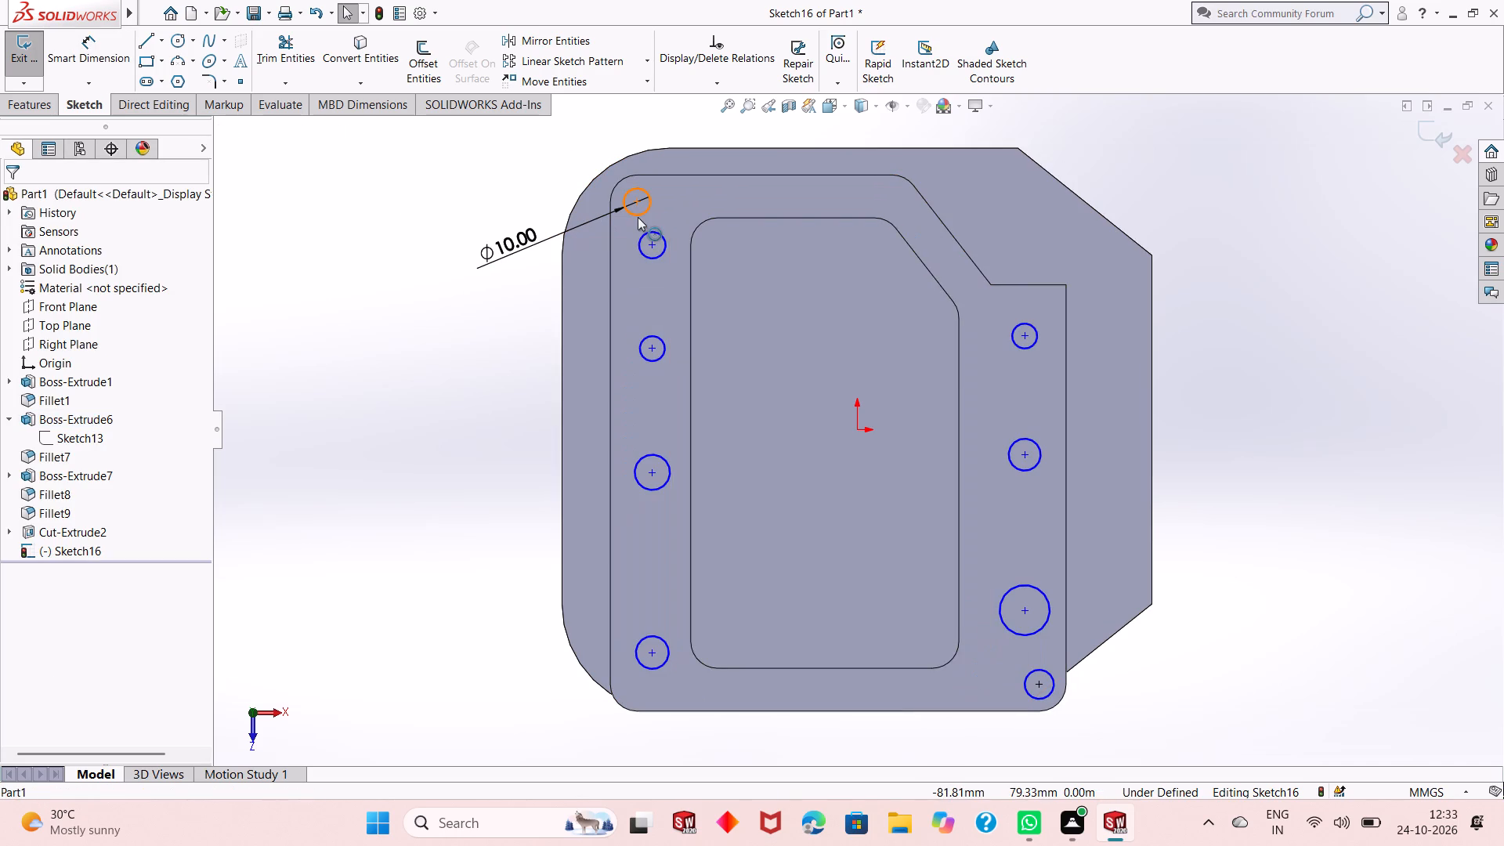
pyautogui.click(638, 217)
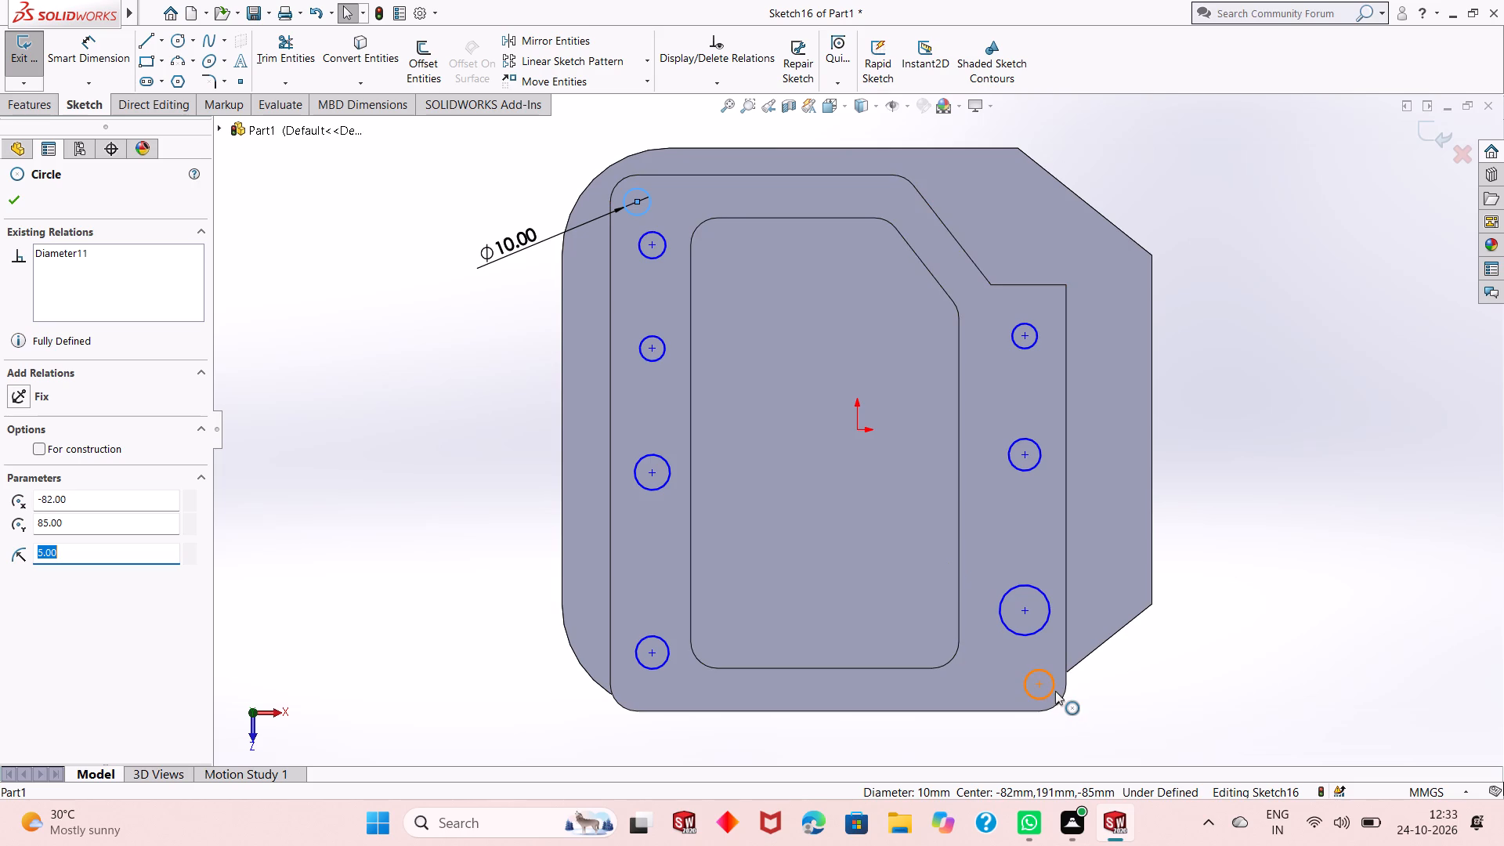
pyautogui.keyDown('ctrl'); pyautogui.click(1055, 691); pyautogui.keyUp('ctrl')
pyautogui.click(1170, 619)
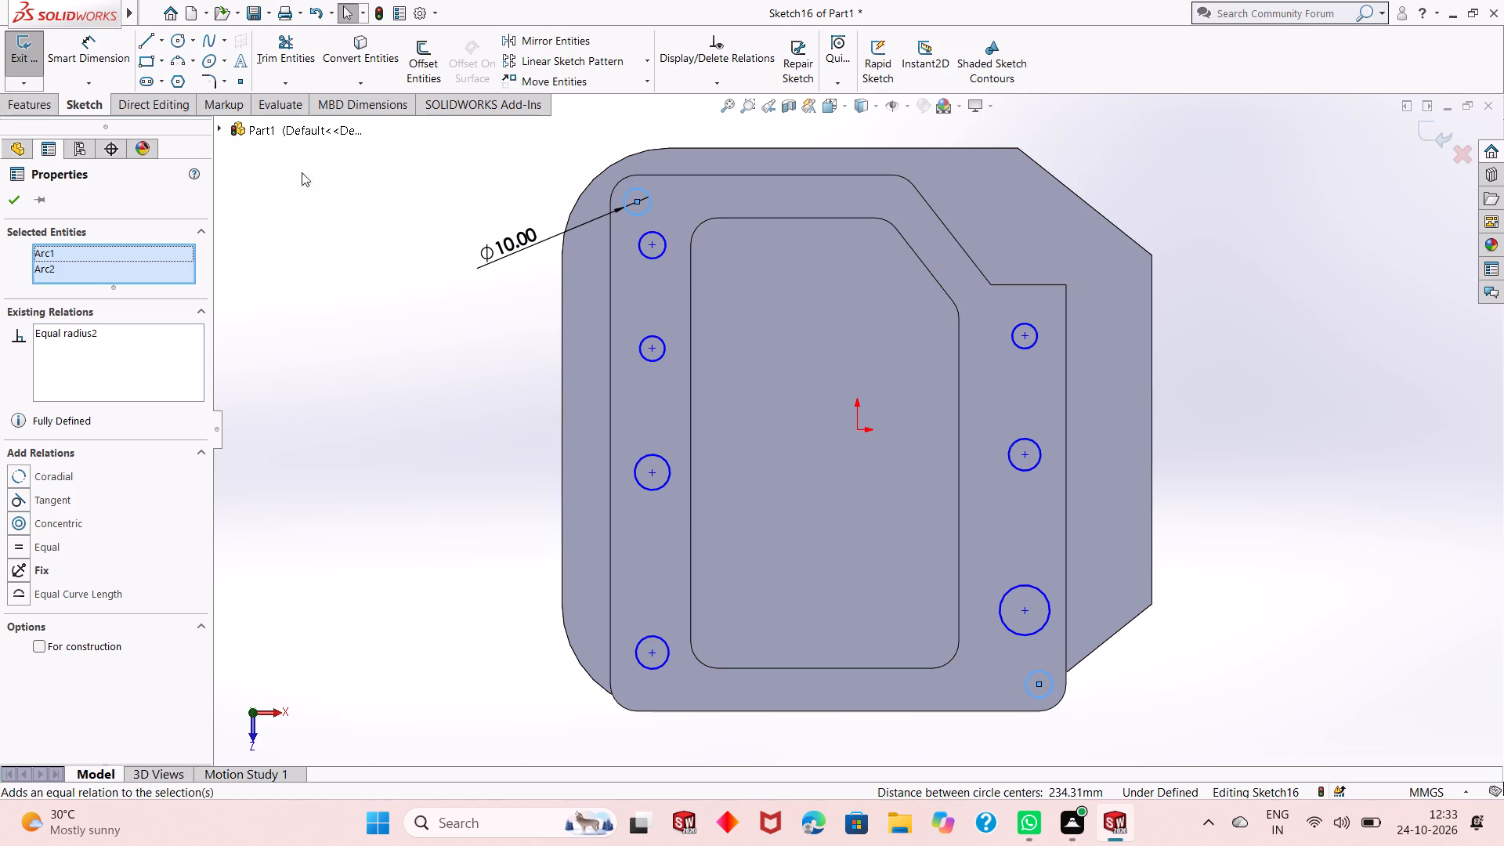
# Dimension the diameter of the rearmost circle in the left rim column, just in front of the corner circle.
pyautogui.click(101, 49)
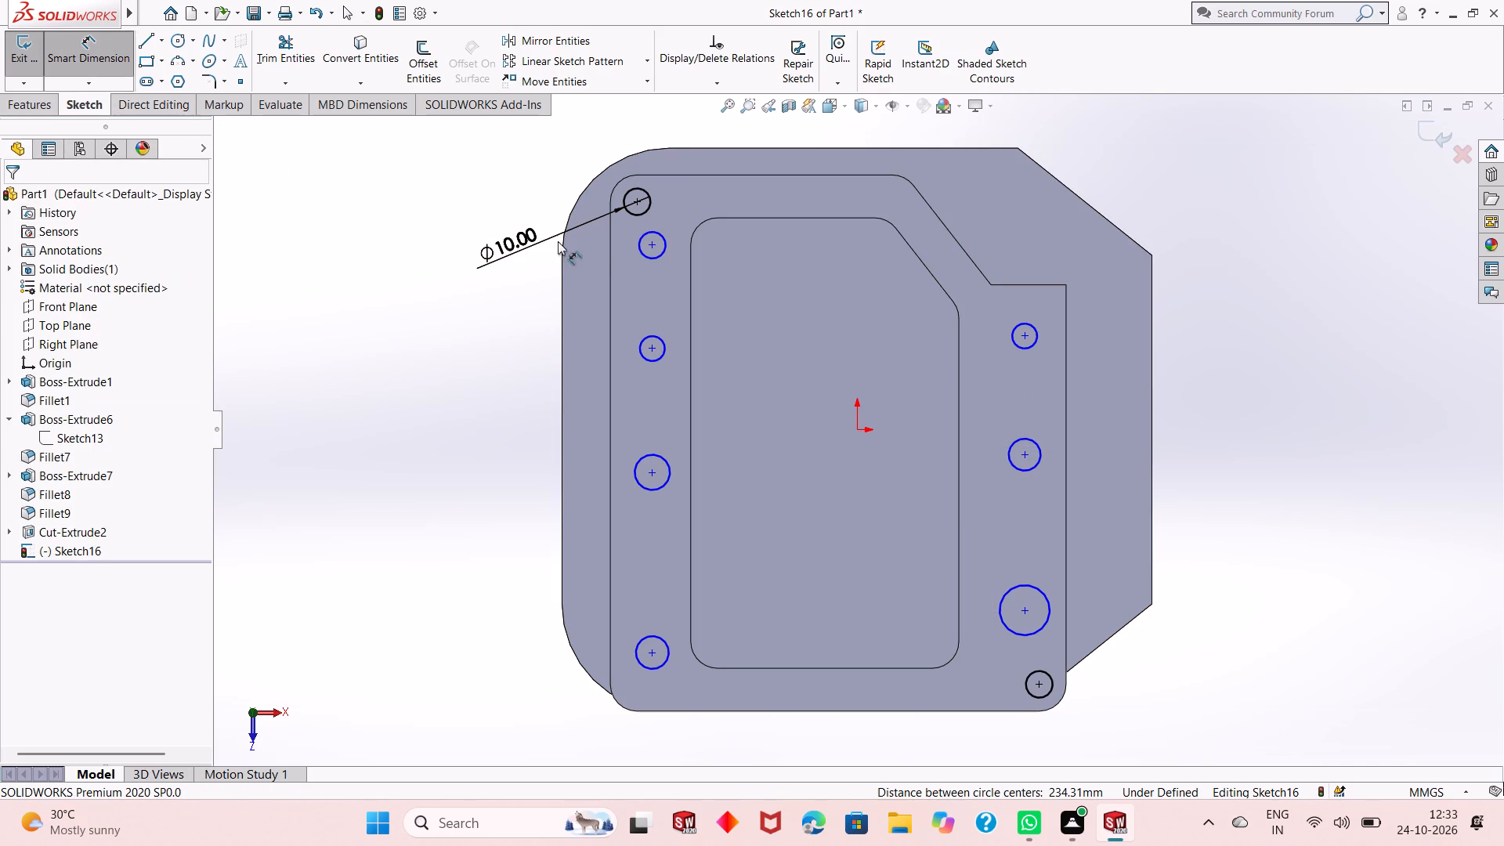
pyautogui.click(655, 261)
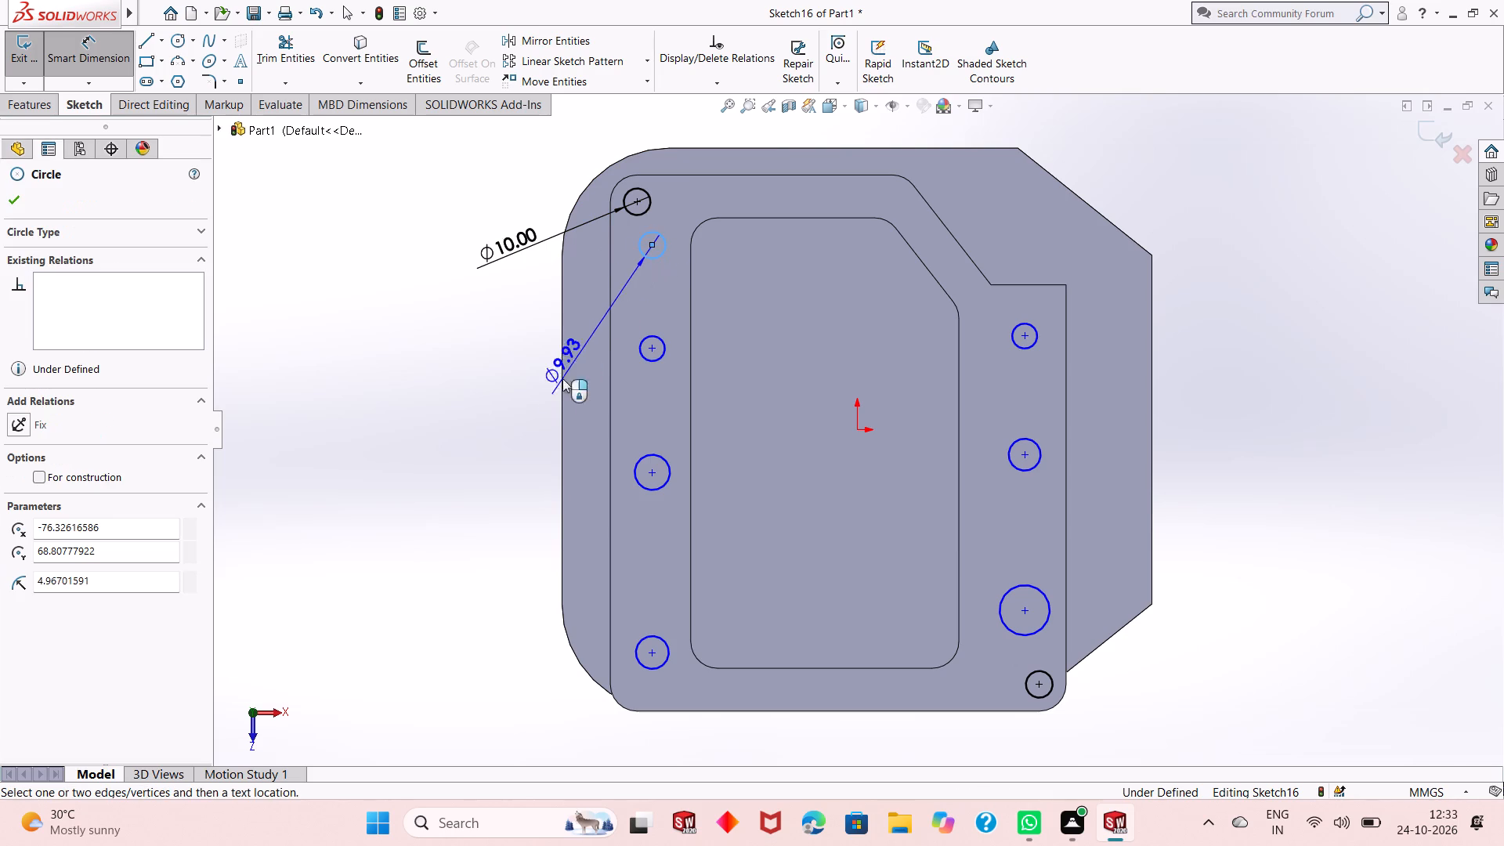
pyautogui.click(488, 414)
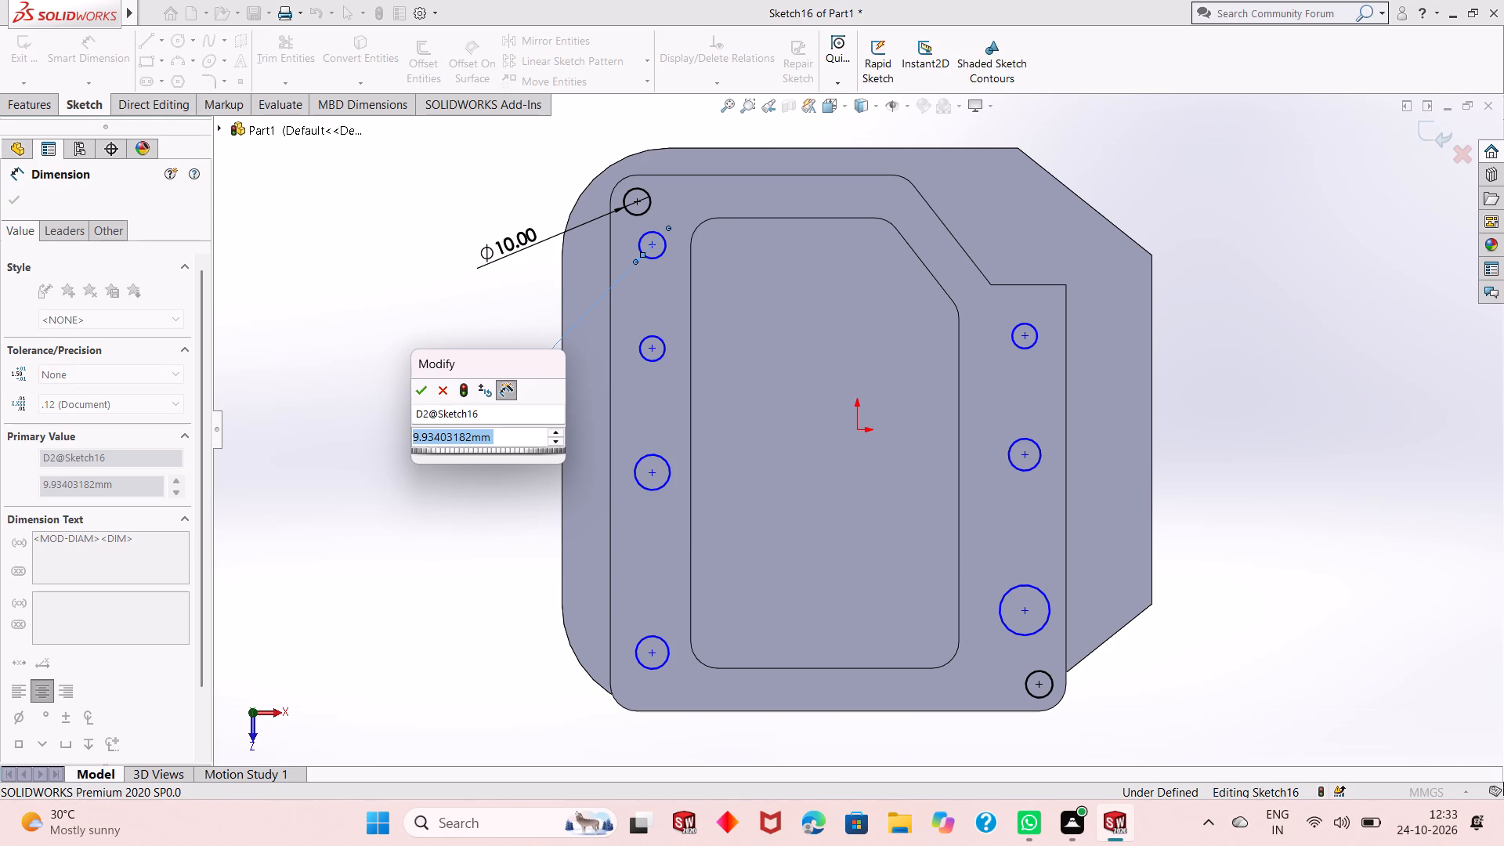
pyautogui.press('Escape')
pyautogui.press('Escape')
# Set the rear-left corner circle's diameter to 8 mm.
pyautogui.doubleClick(503, 251)
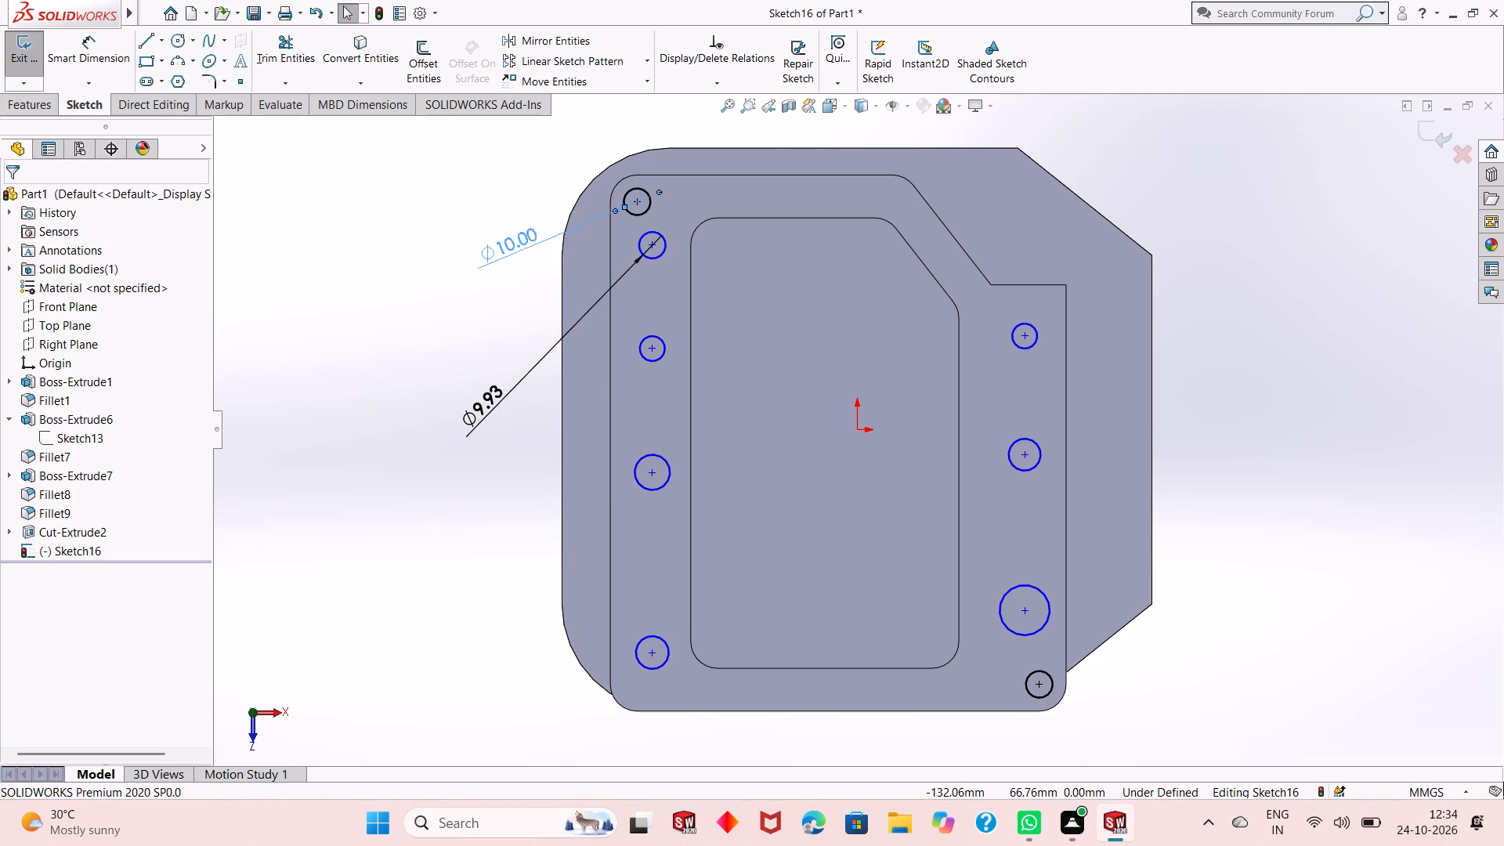
pyautogui.press('8')
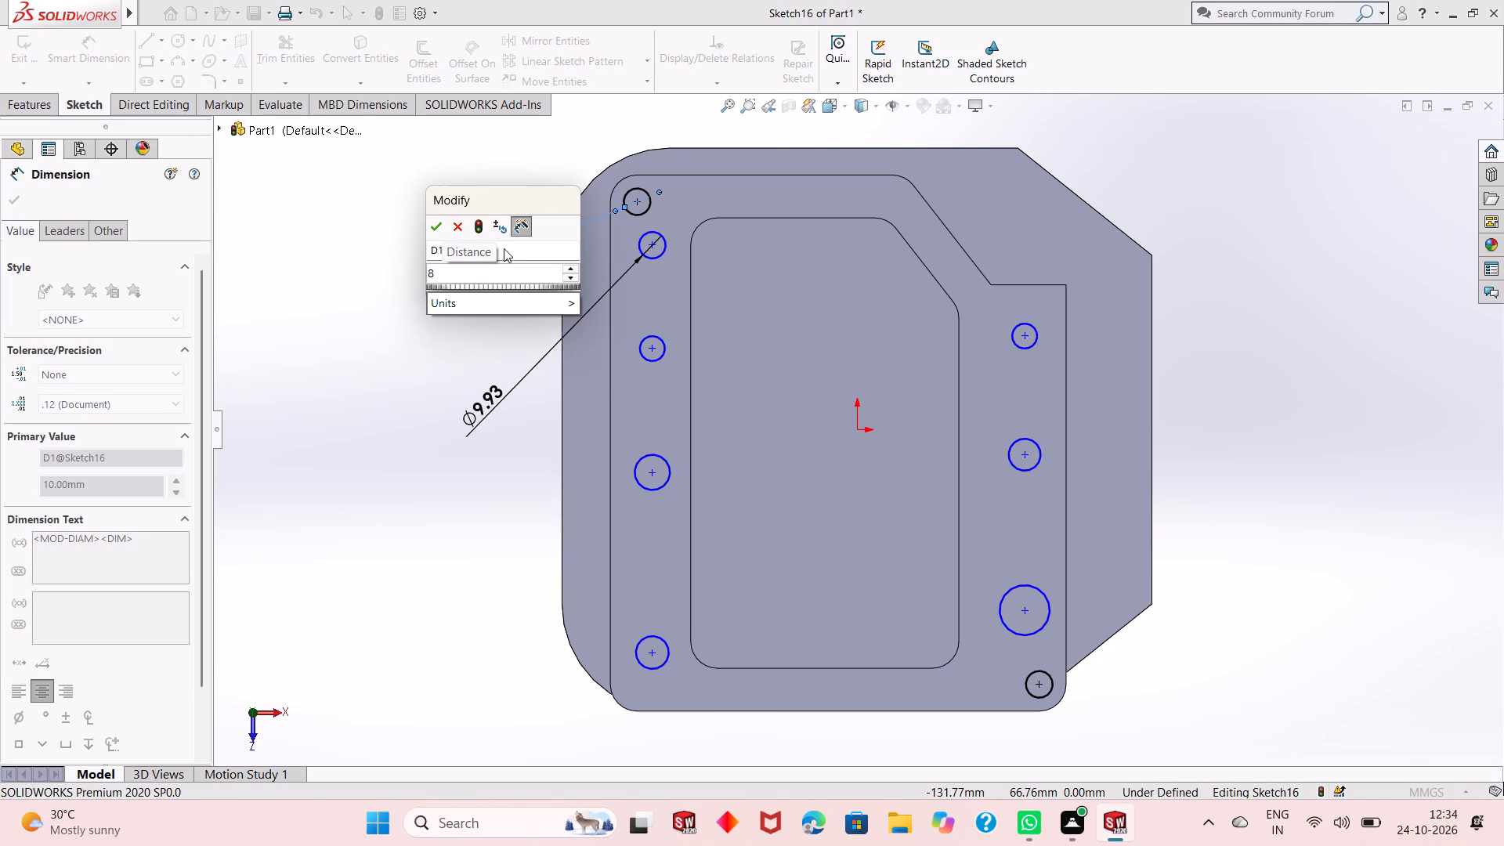
pyautogui.press('Return')
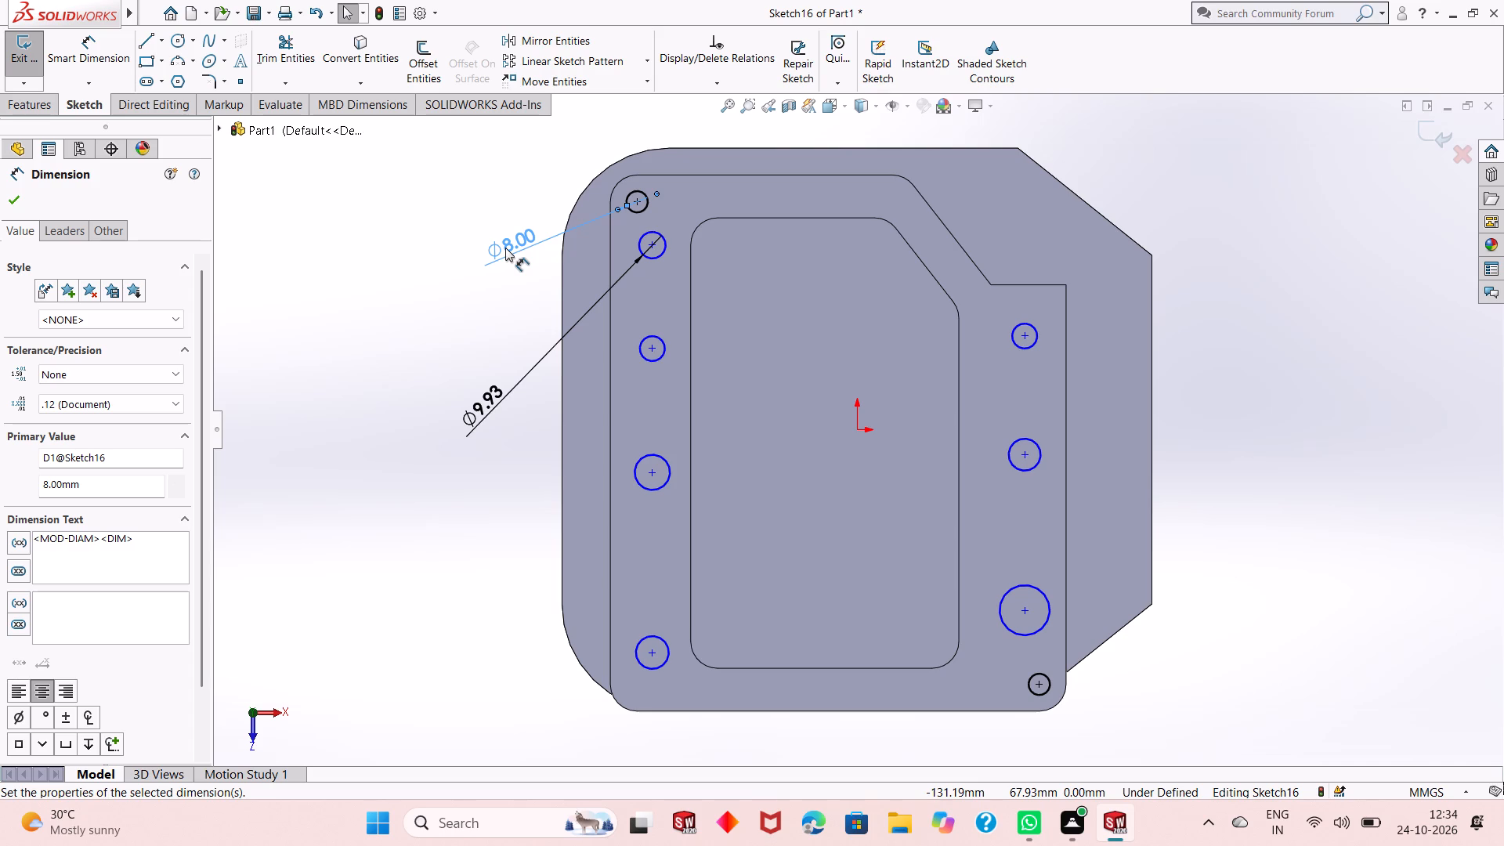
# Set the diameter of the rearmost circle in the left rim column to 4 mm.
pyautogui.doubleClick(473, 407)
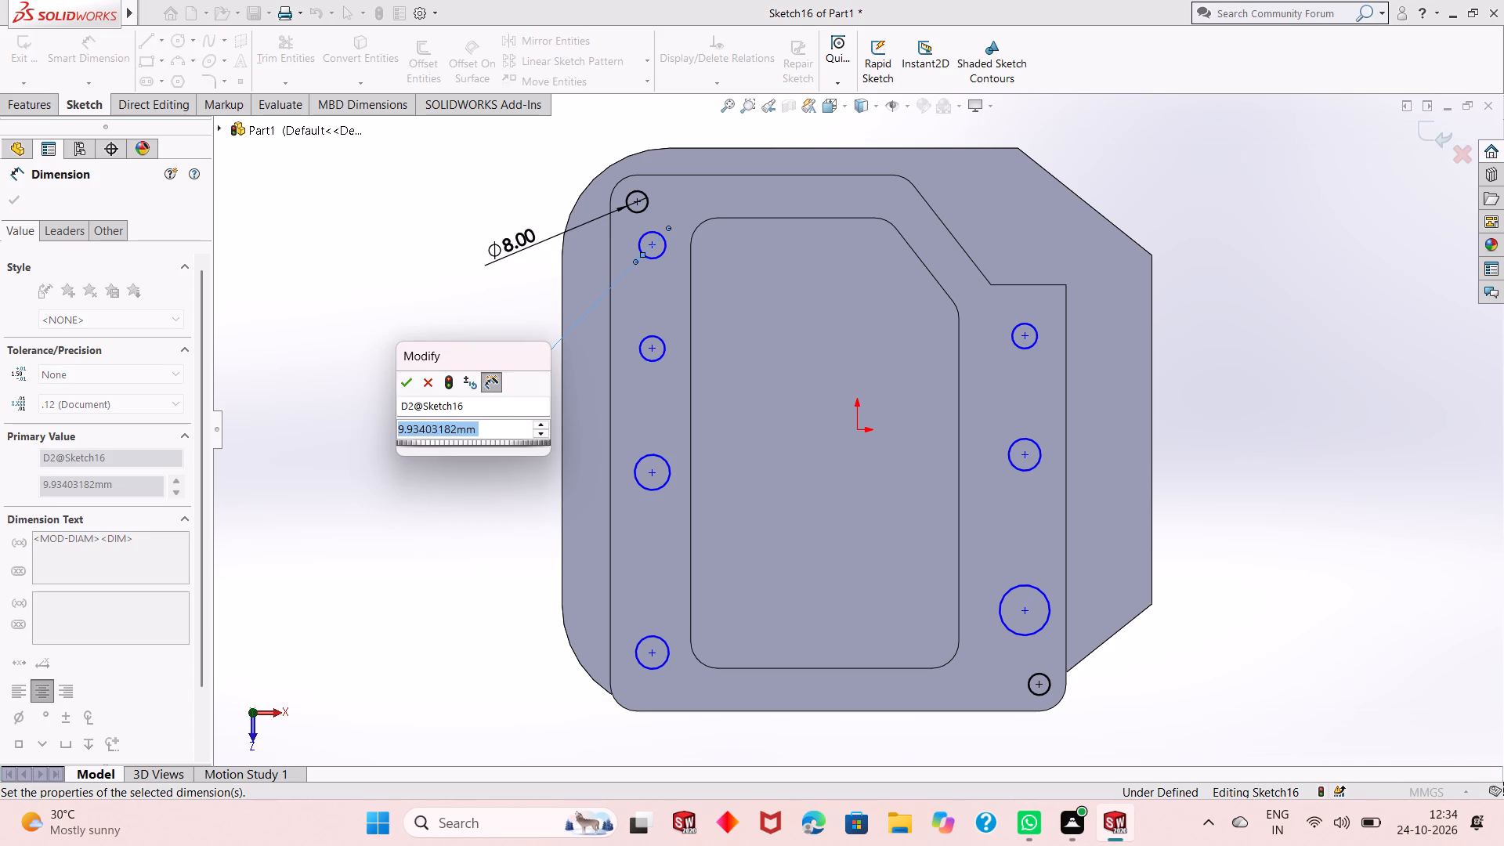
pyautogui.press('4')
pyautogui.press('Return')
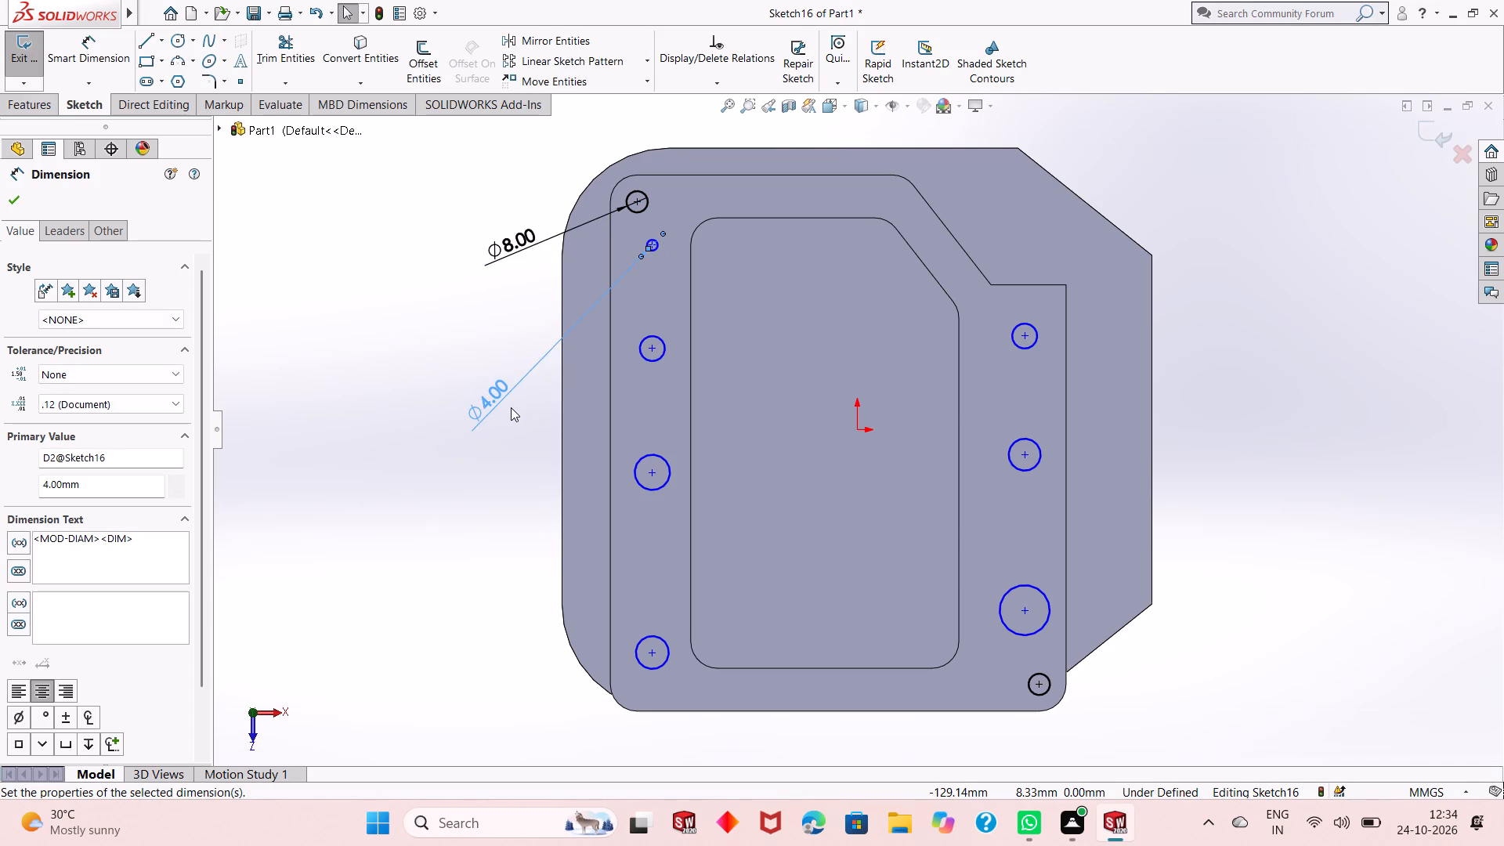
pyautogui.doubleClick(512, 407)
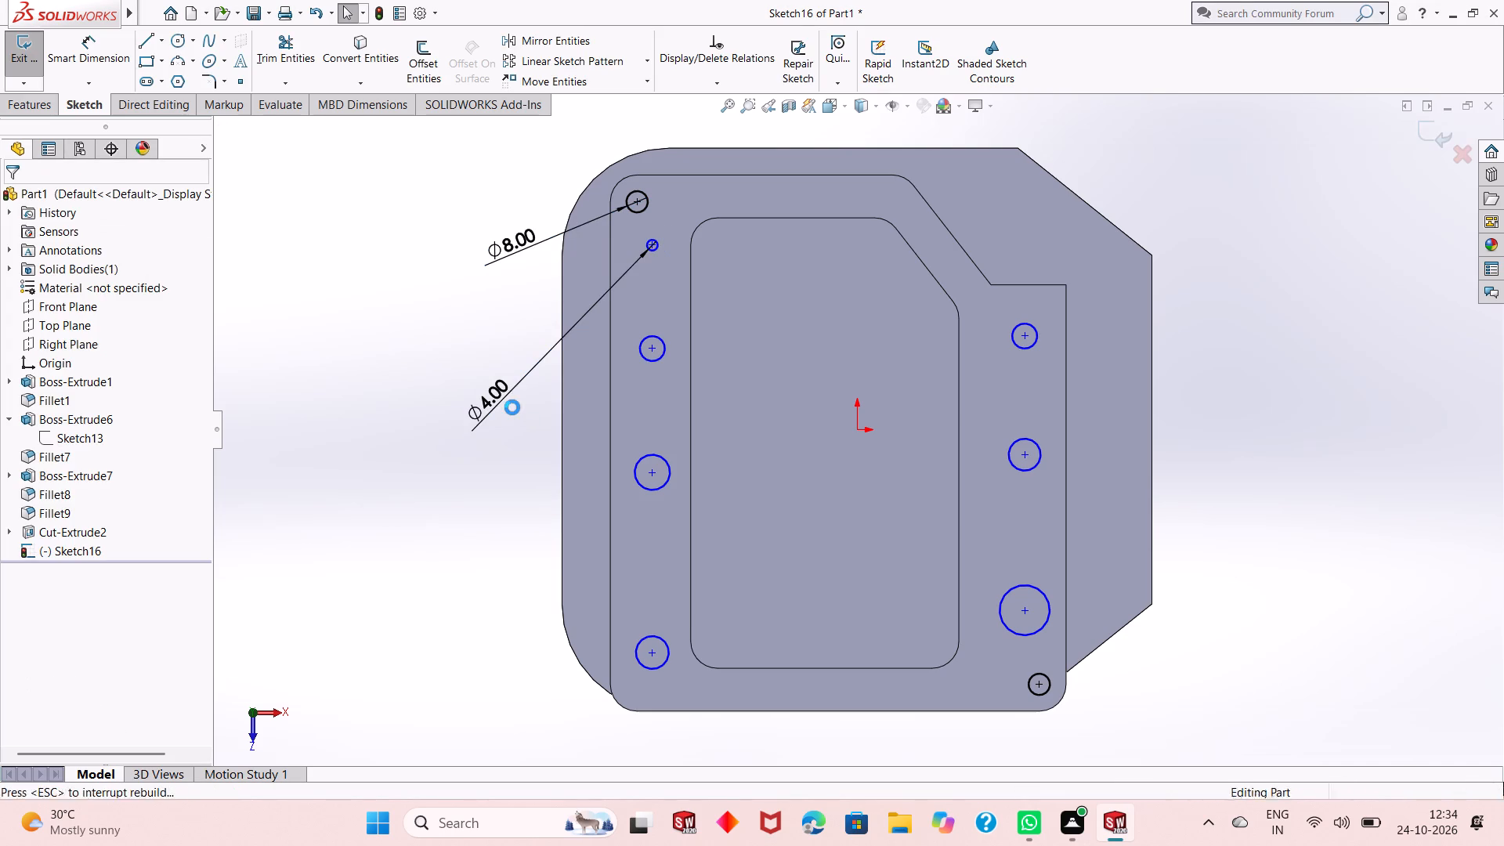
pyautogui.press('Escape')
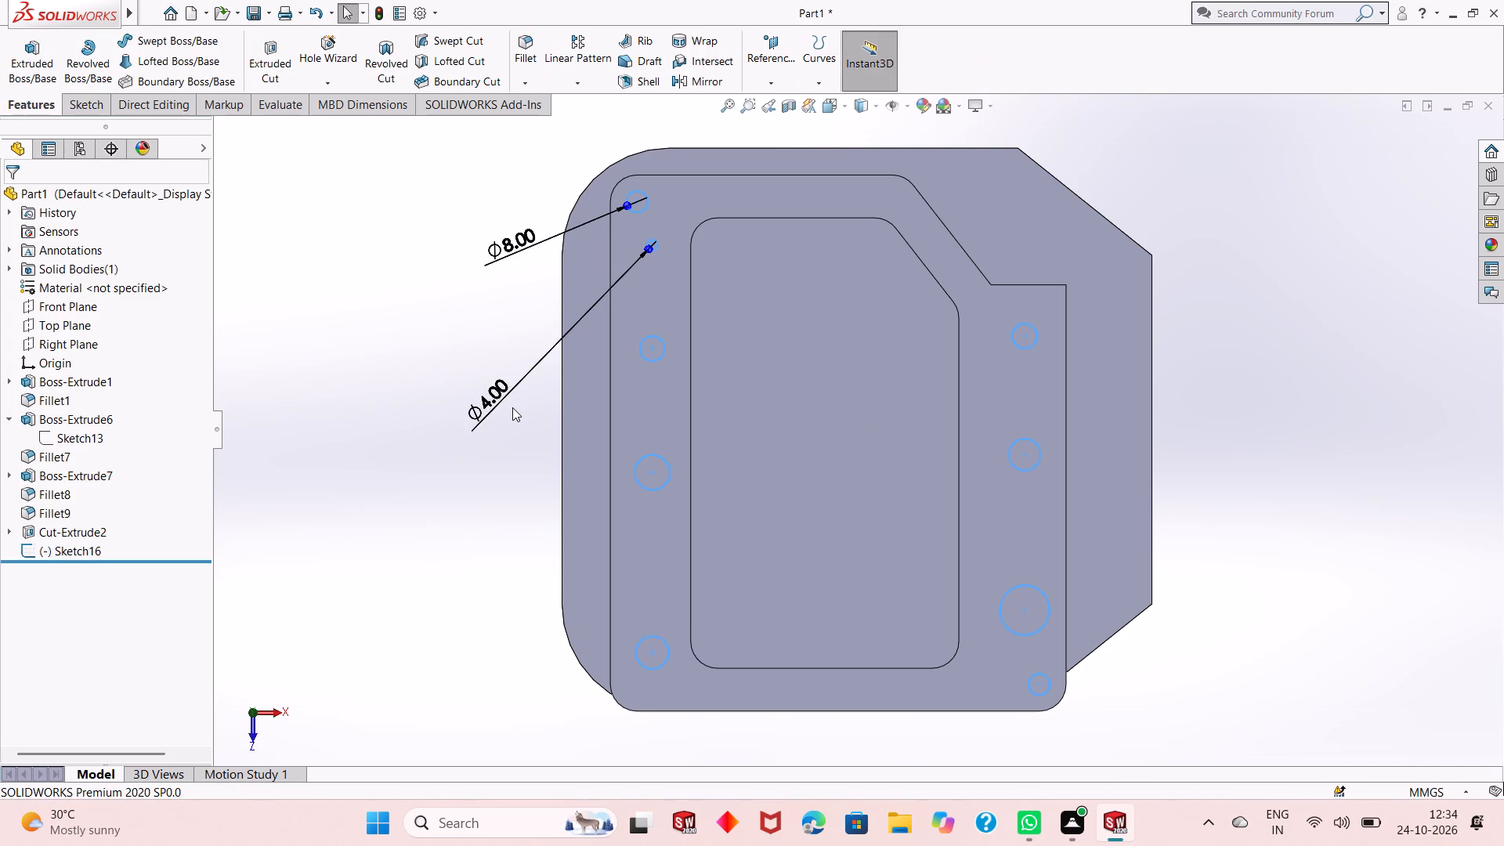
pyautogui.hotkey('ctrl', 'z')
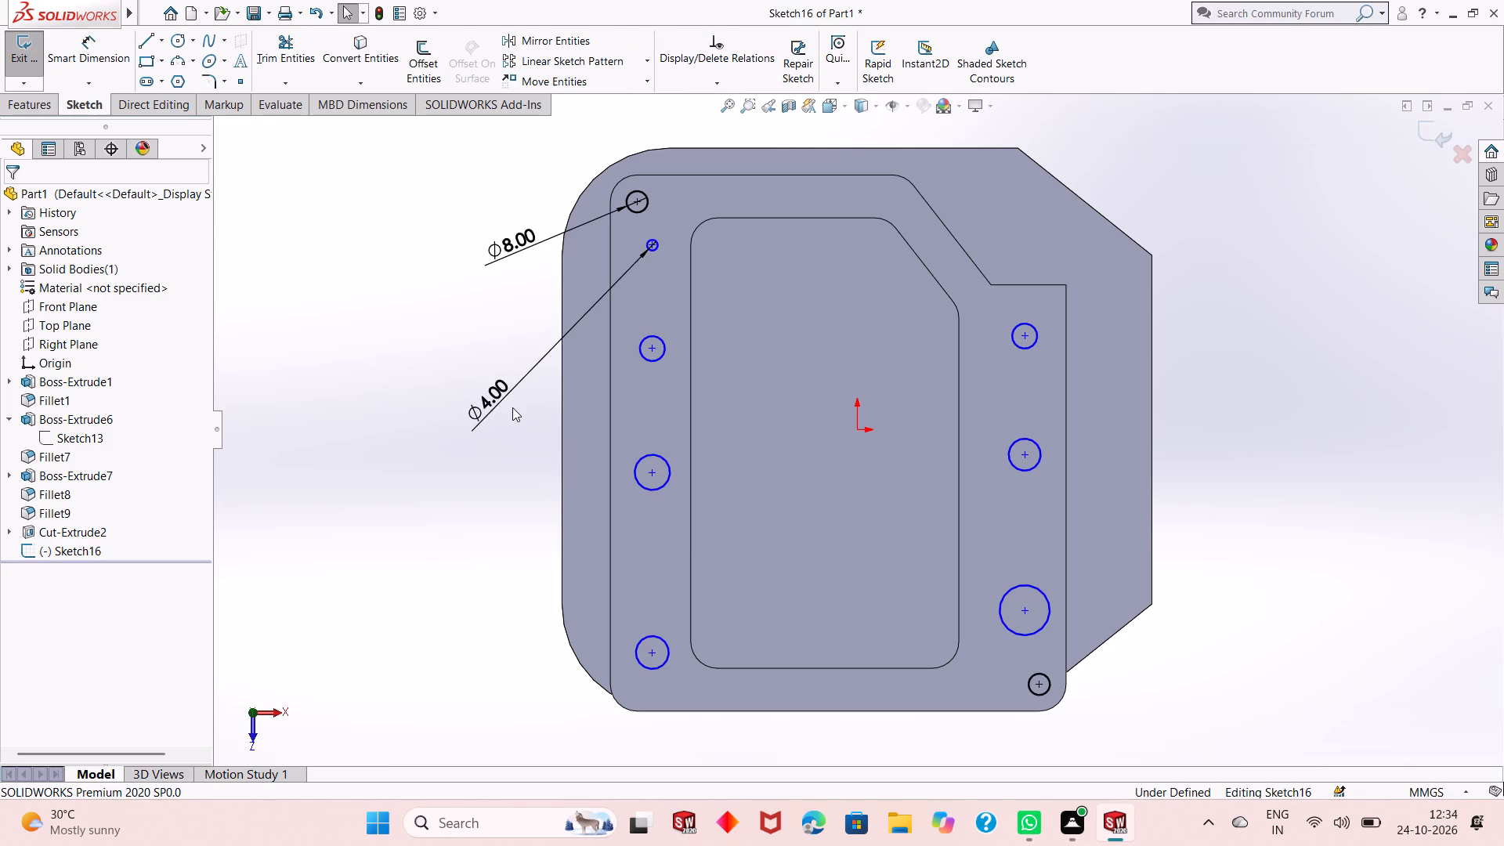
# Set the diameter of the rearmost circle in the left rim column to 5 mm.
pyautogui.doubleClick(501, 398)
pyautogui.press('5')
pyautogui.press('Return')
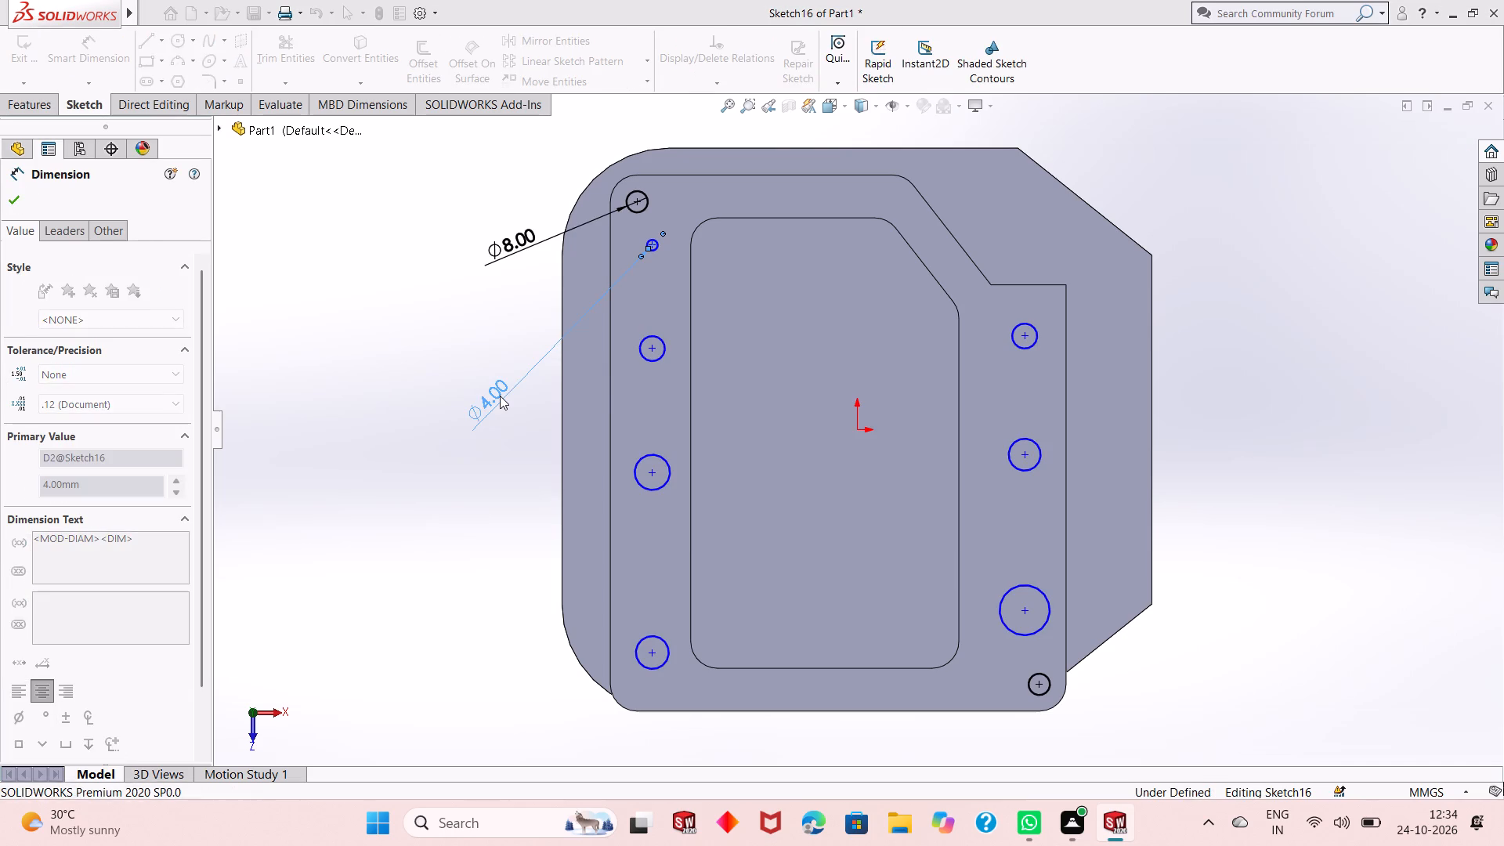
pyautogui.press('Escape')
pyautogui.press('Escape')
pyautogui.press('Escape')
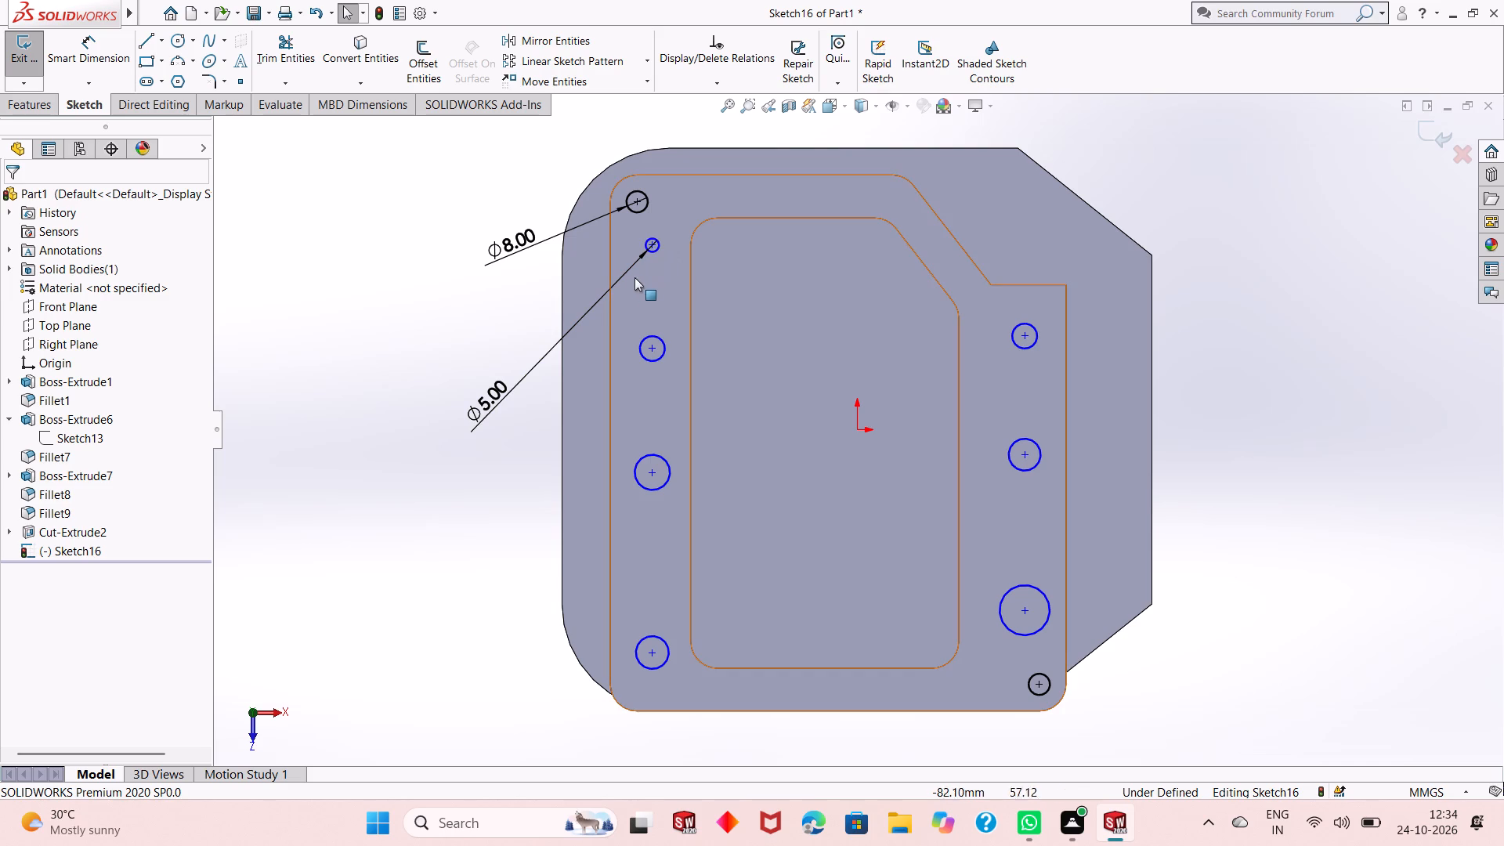
# Set the diameter of the rearmost circle in the left rim column to 6 mm.
pyautogui.doubleClick(485, 396)
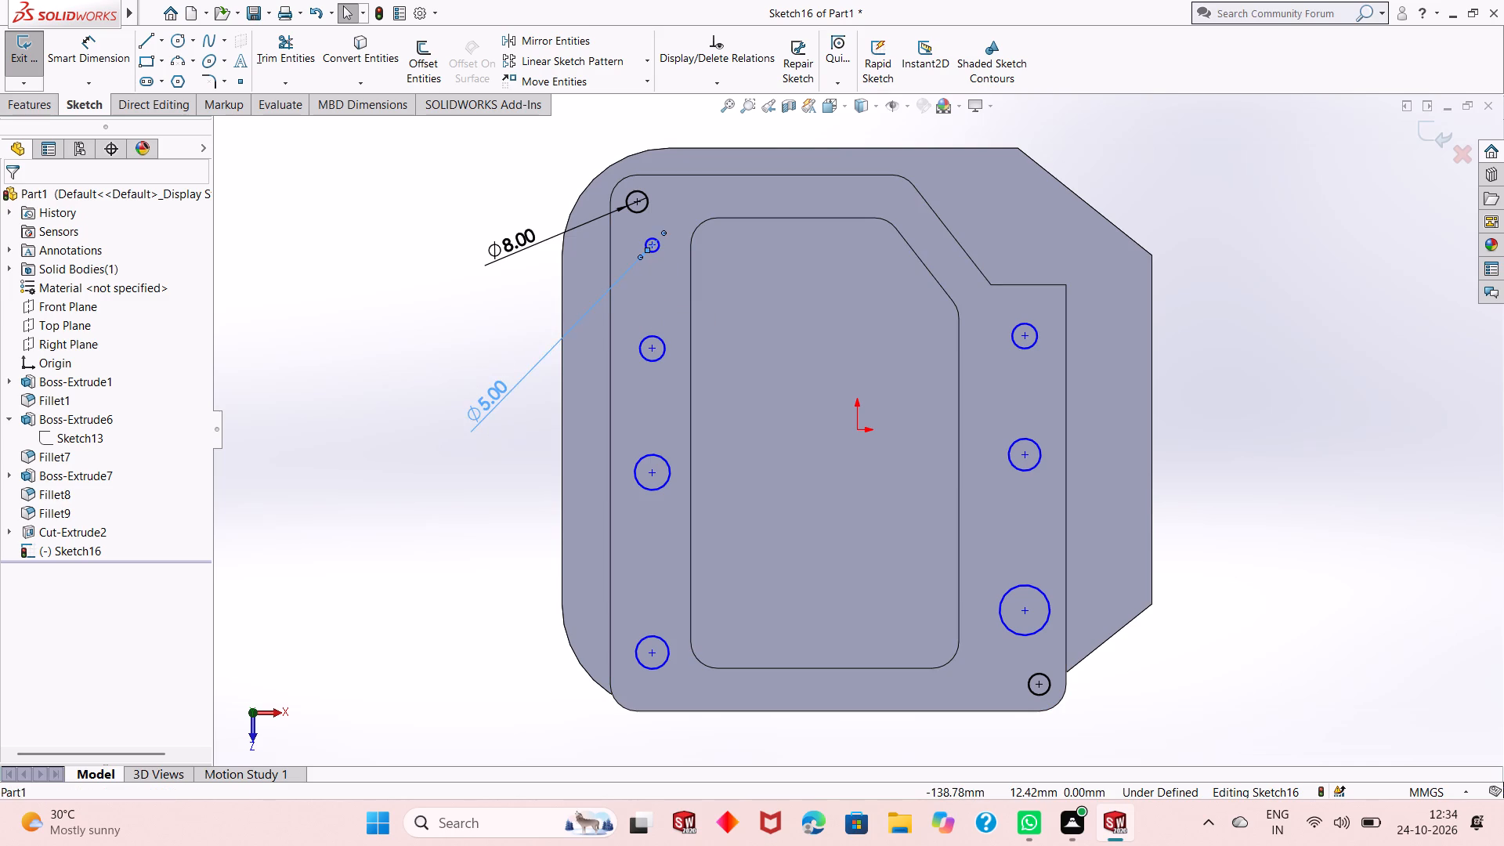
pyautogui.press('6')
pyautogui.press('Return')
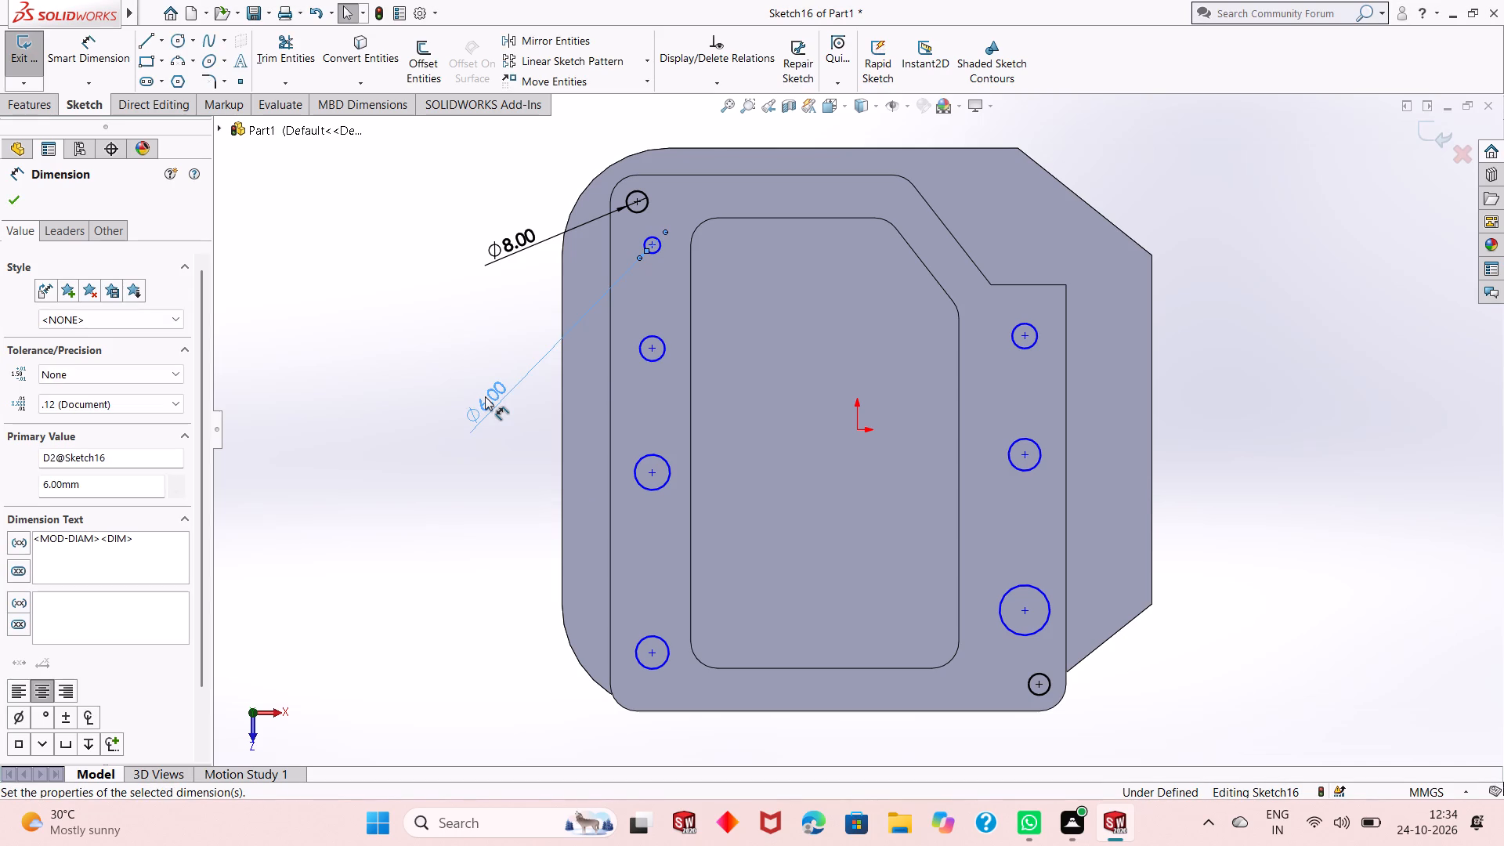
pyautogui.press('Escape')
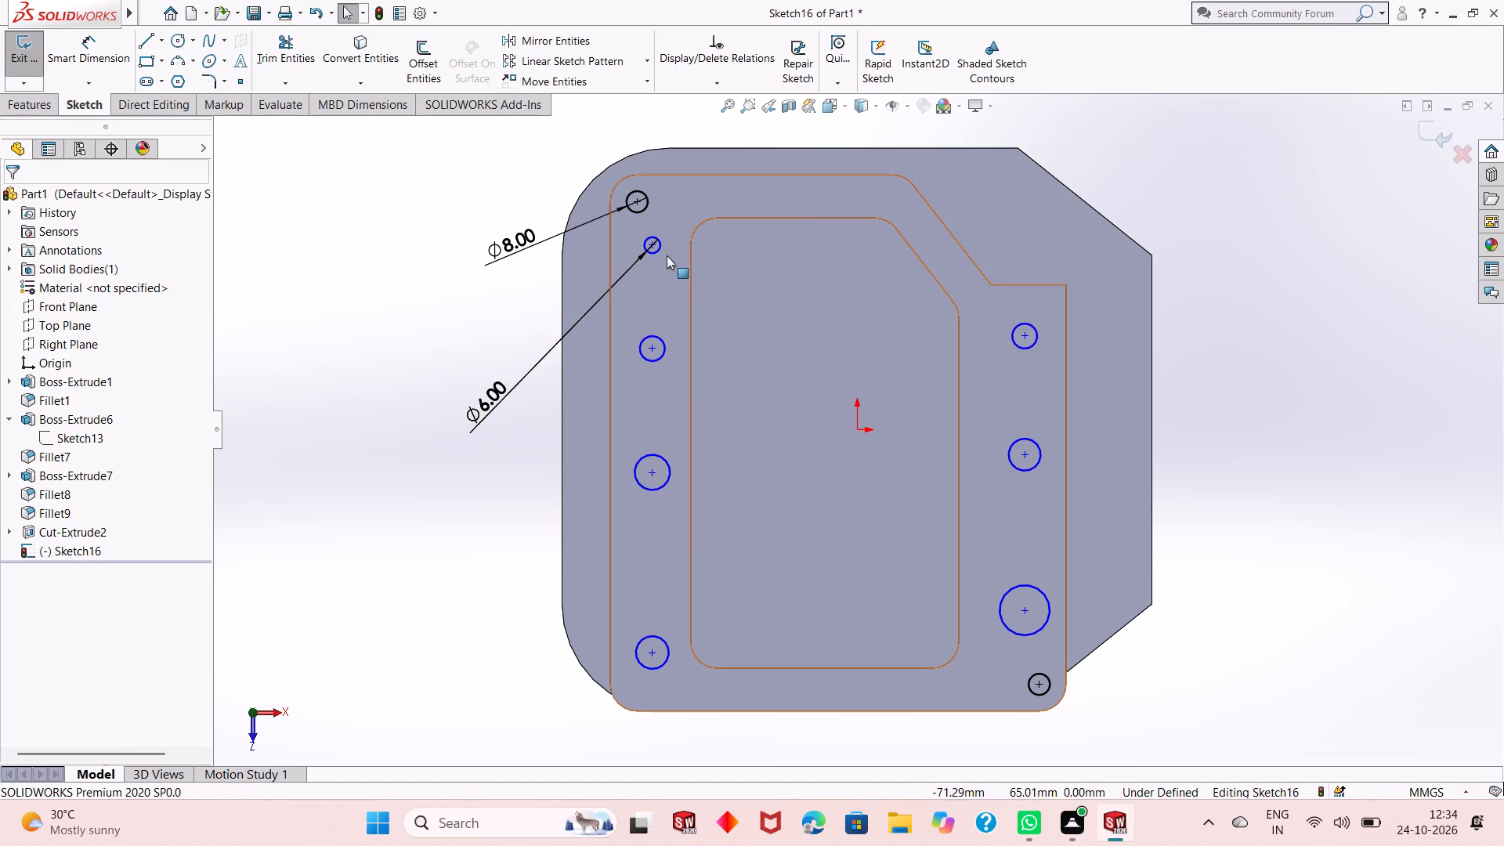
# Make the seven smaller circles in the left and right rim columns equal, matching the 6 mm circle.
pyautogui.click(649, 253)
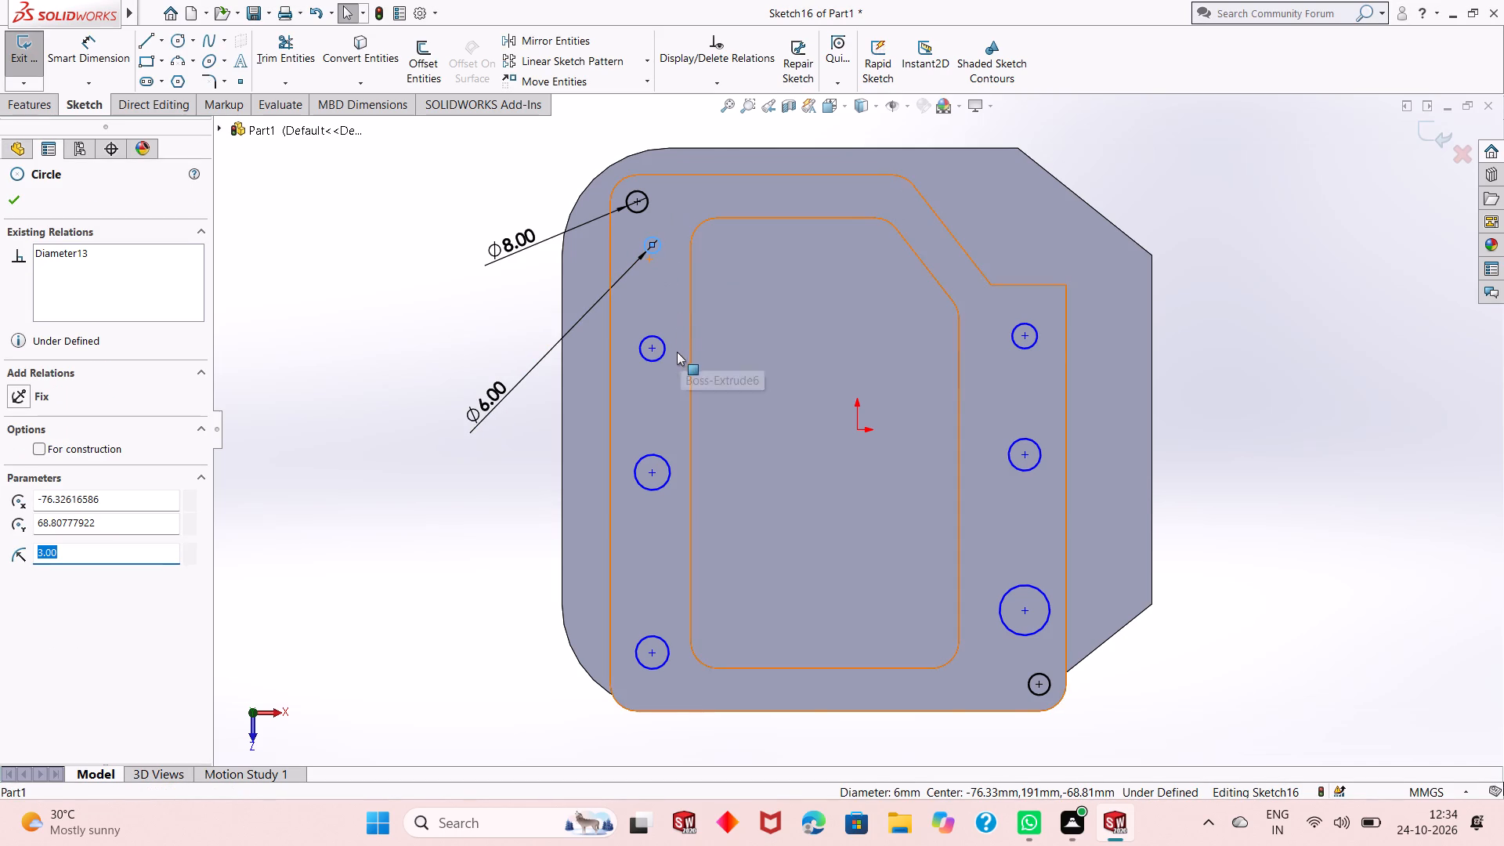
pyautogui.keyDown('ctrl'); pyautogui.click(663, 358); pyautogui.keyUp('ctrl')
pyautogui.keyDown('ctrl'); pyautogui.click(669, 467); pyautogui.keyUp('ctrl')
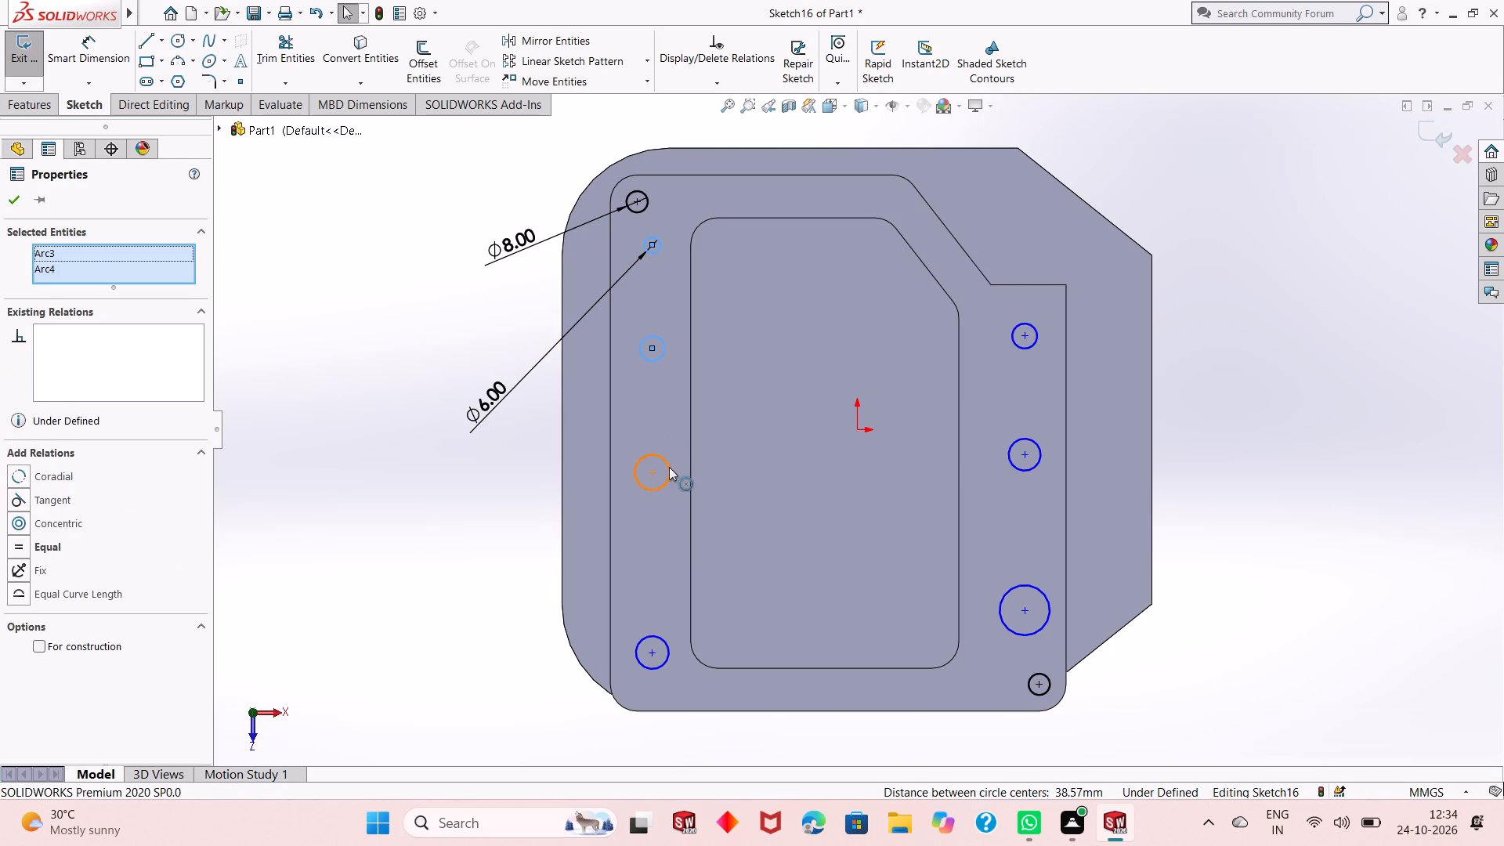
pyautogui.keyDown('ctrl'); pyautogui.click(663, 665); pyautogui.keyUp('ctrl')
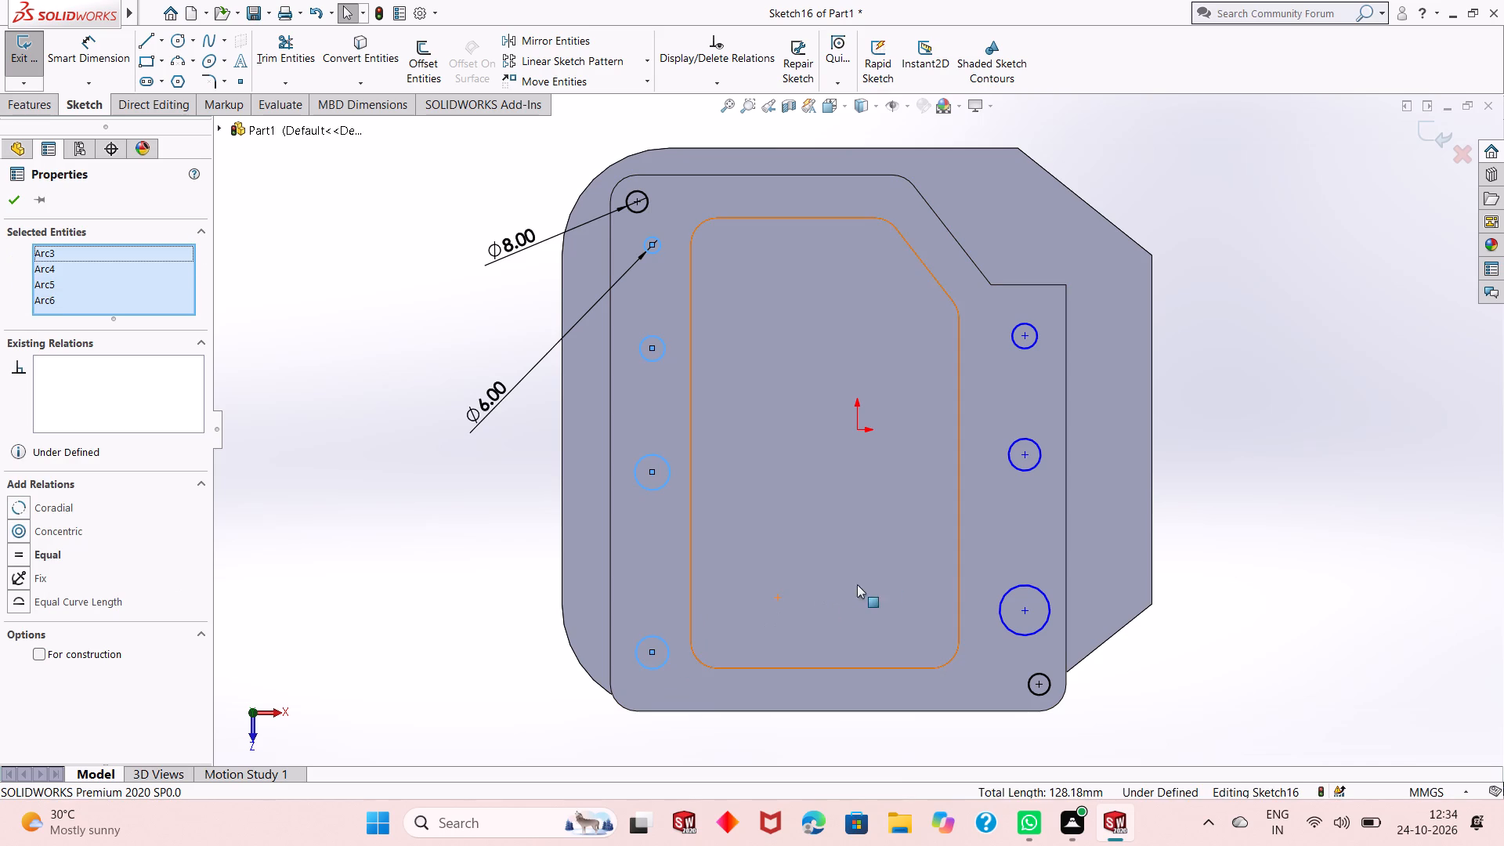
pyautogui.keyDown('ctrl'); pyautogui.click(1025, 583); pyautogui.keyUp('ctrl')
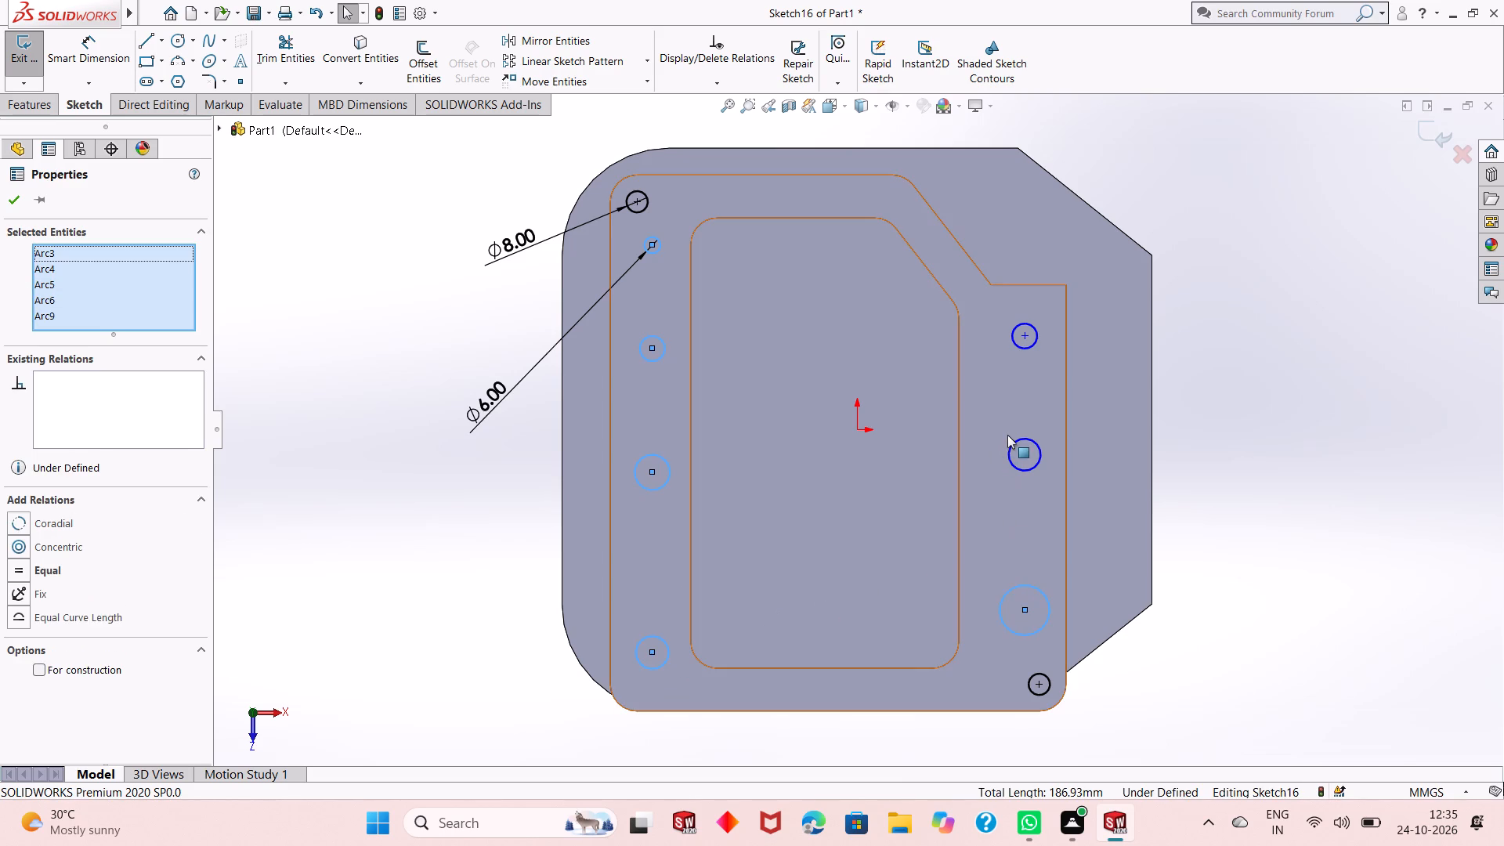
pyautogui.keyDown('ctrl'); pyautogui.click(1016, 441); pyautogui.keyUp('ctrl')
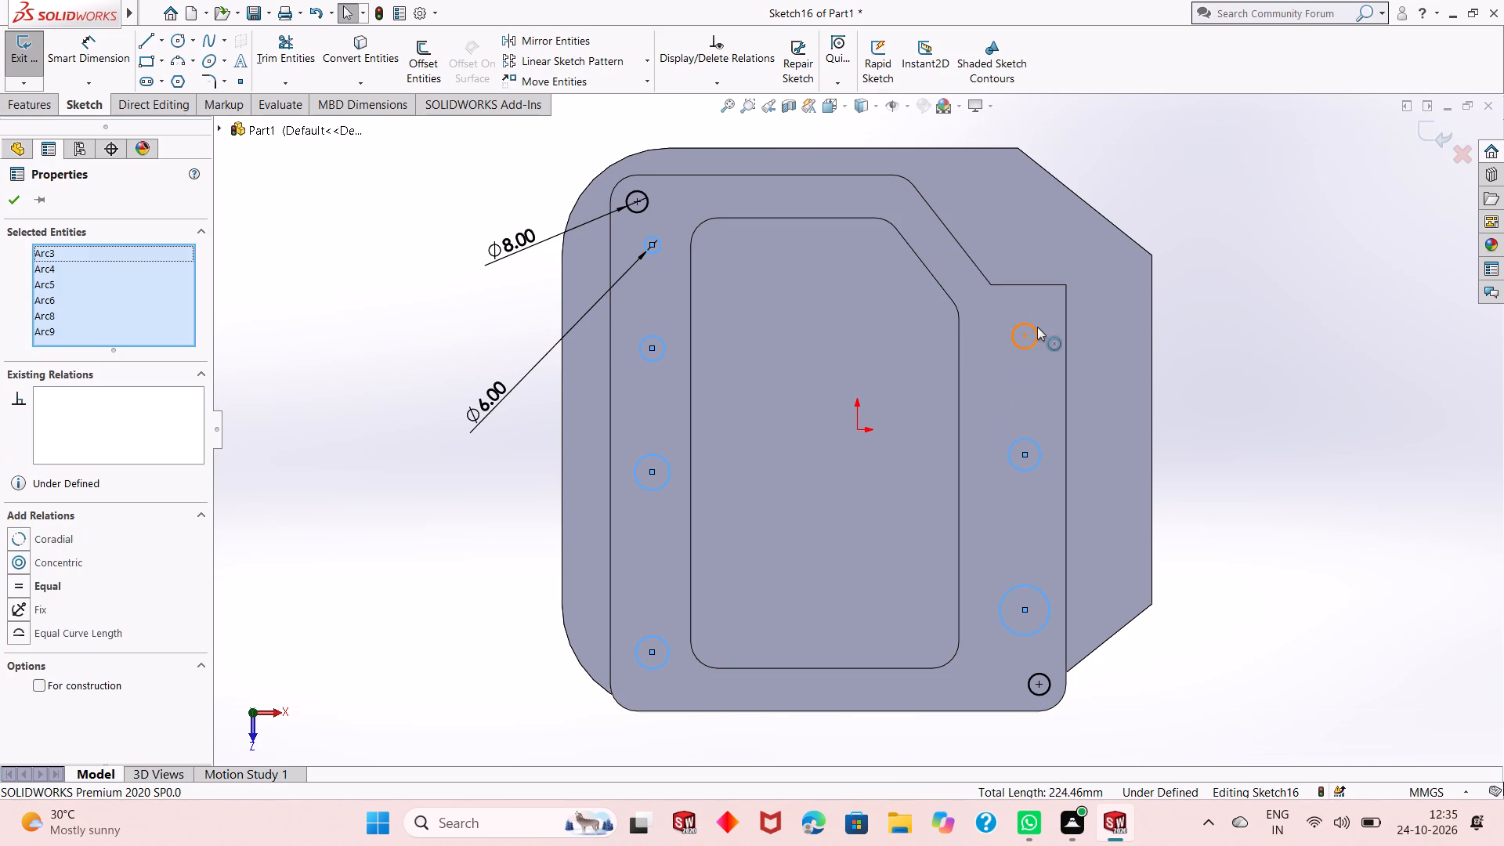
pyautogui.keyDown('ctrl'); pyautogui.click(1037, 327); pyautogui.keyUp('ctrl')
pyautogui.click(1135, 264)
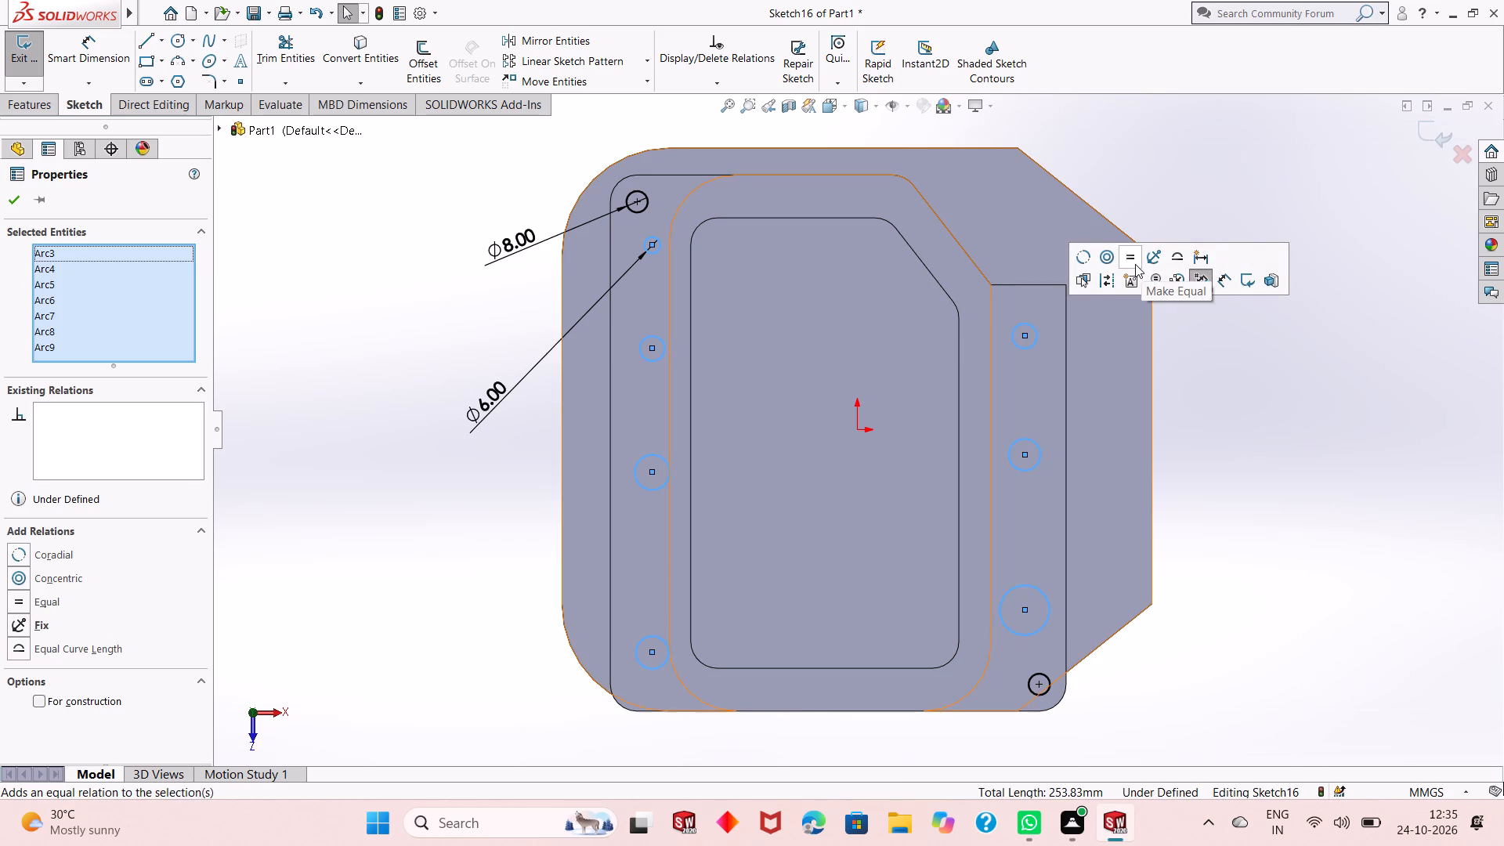
pyautogui.click(1102, 185)
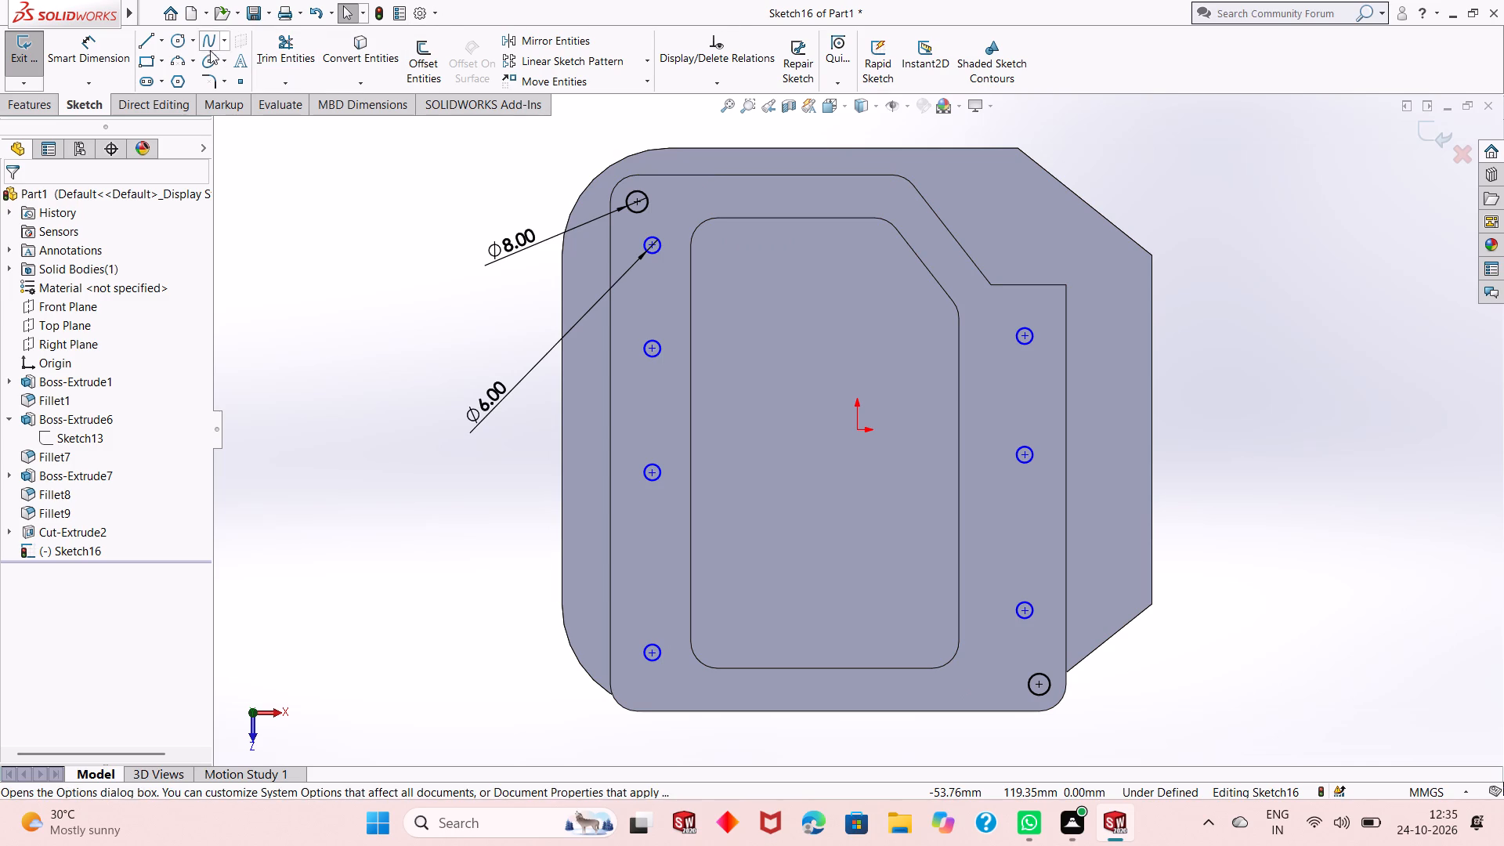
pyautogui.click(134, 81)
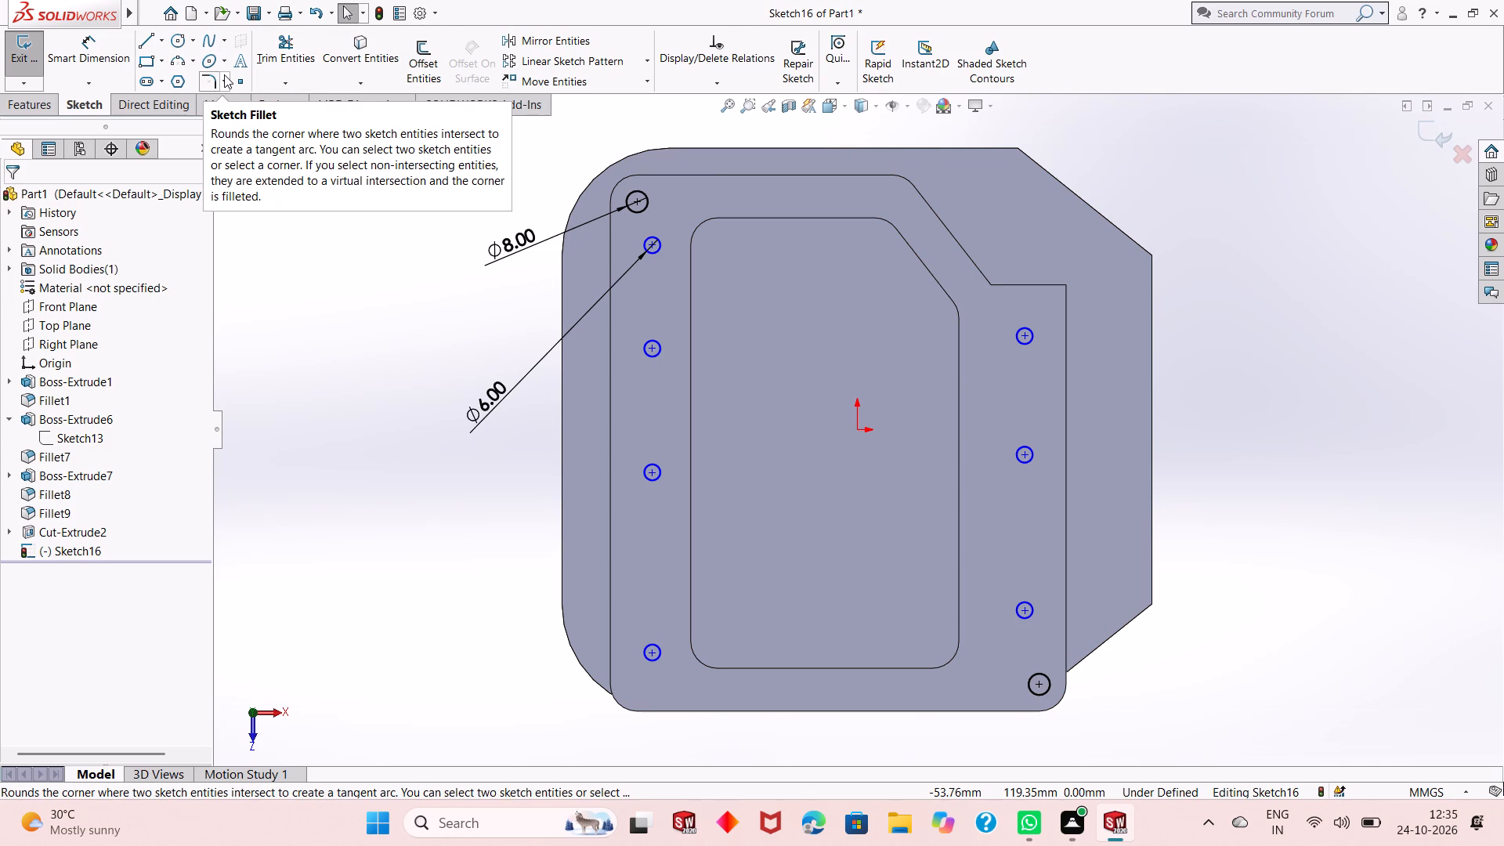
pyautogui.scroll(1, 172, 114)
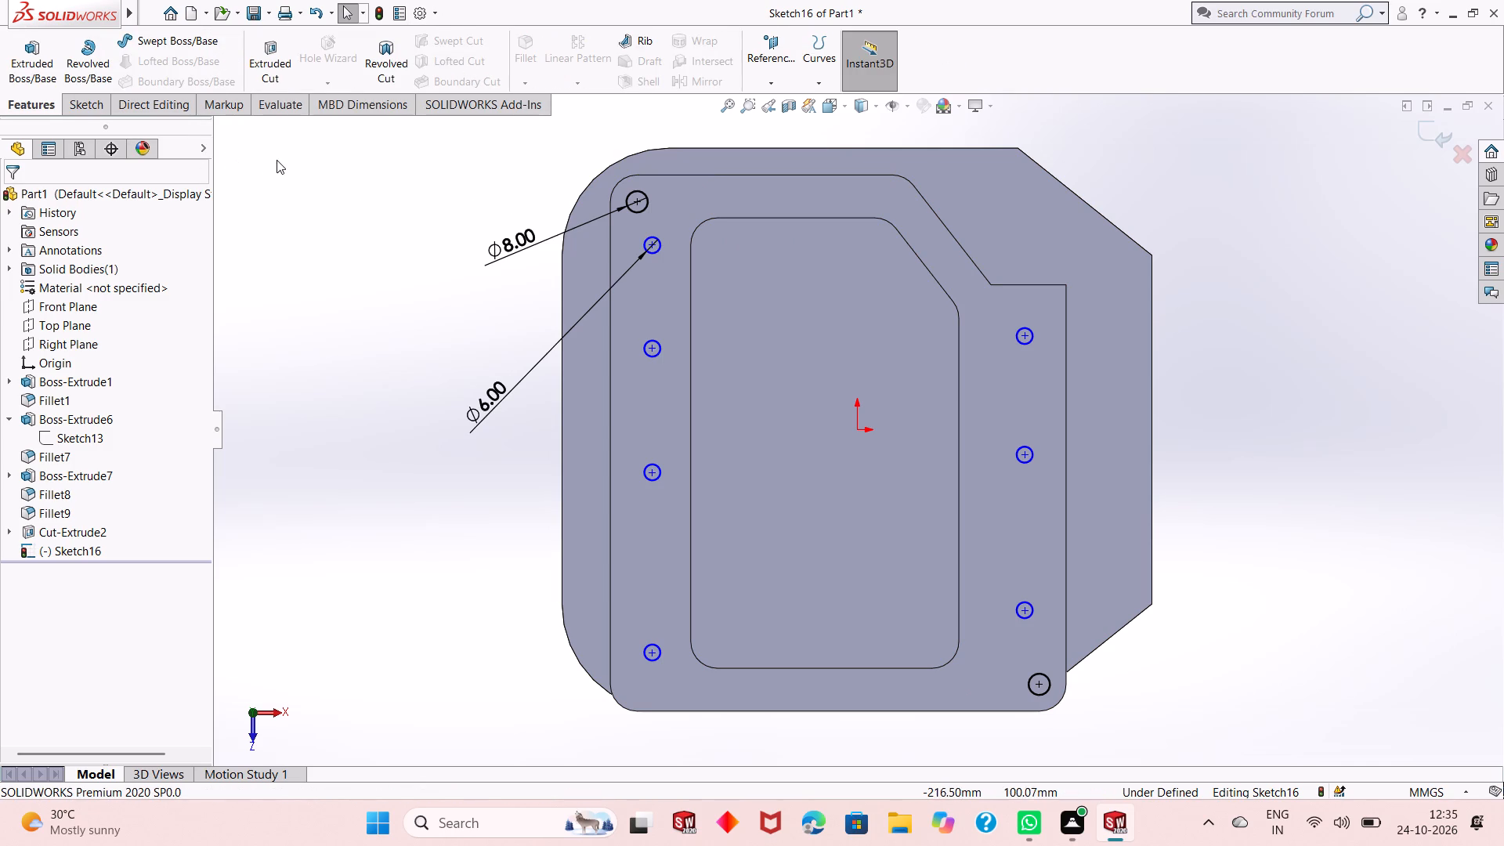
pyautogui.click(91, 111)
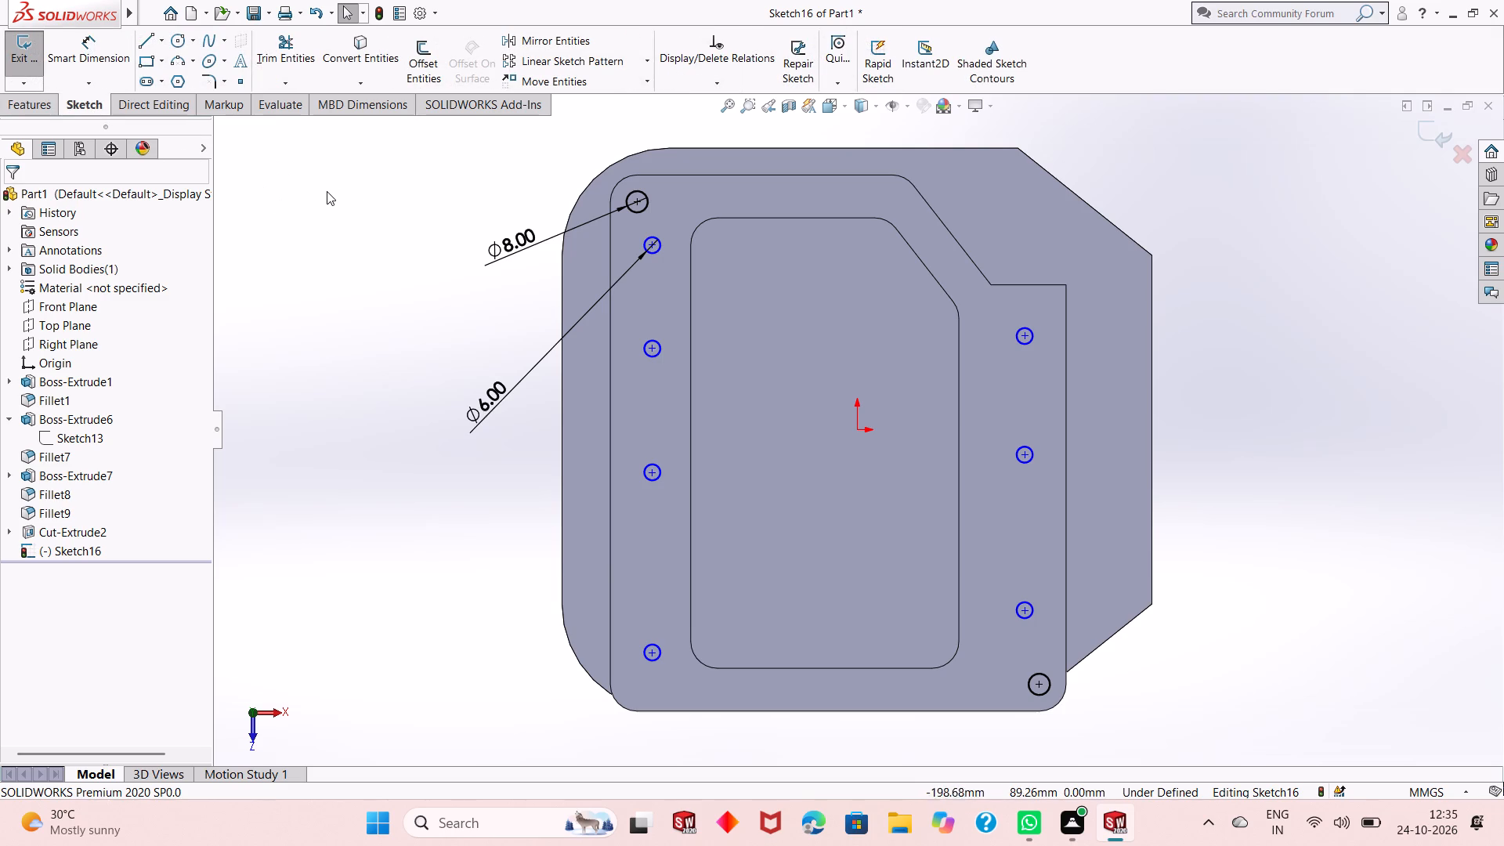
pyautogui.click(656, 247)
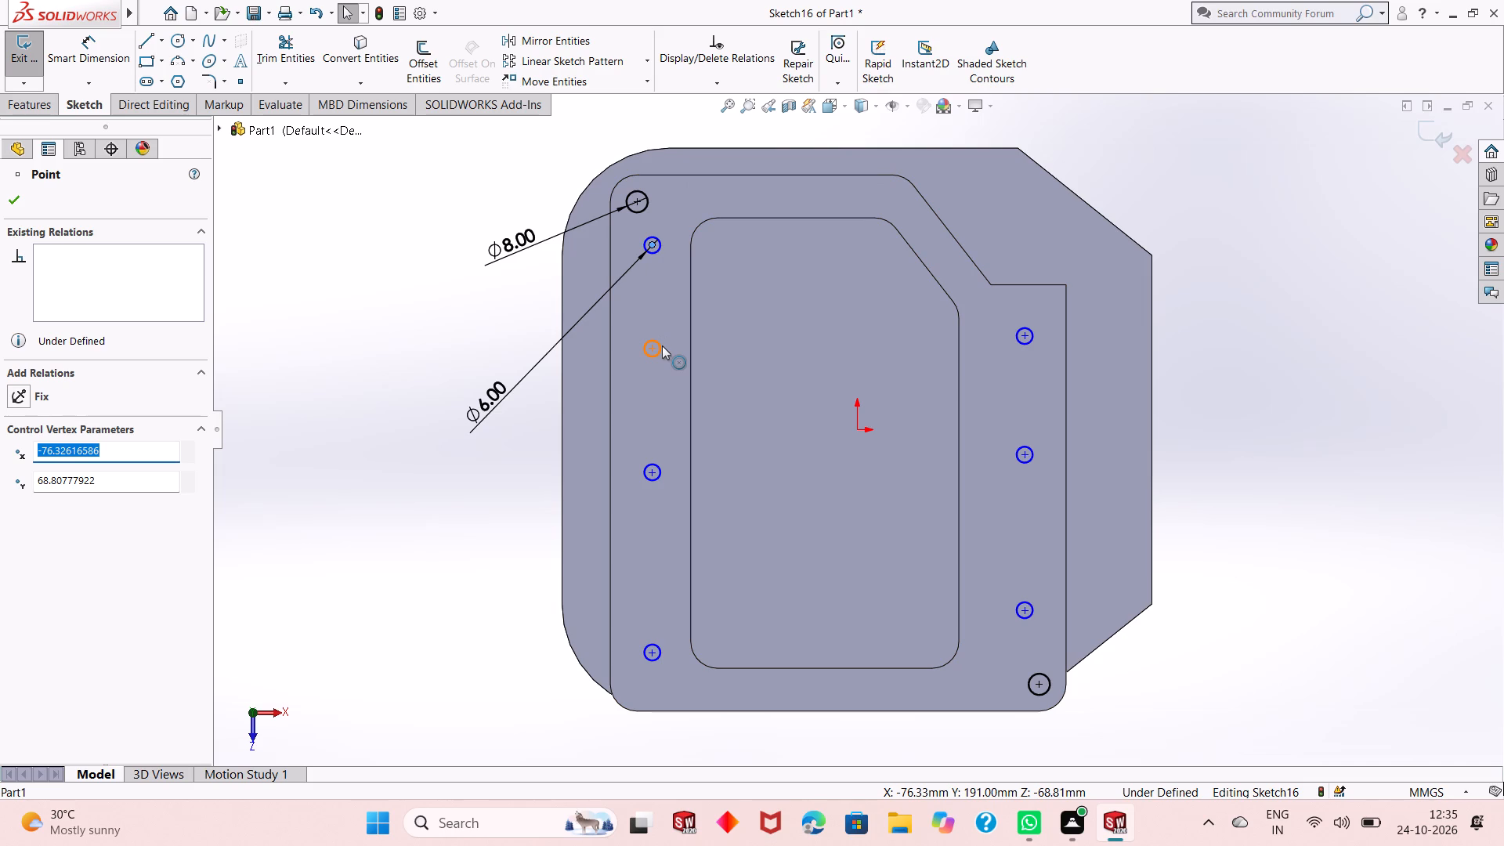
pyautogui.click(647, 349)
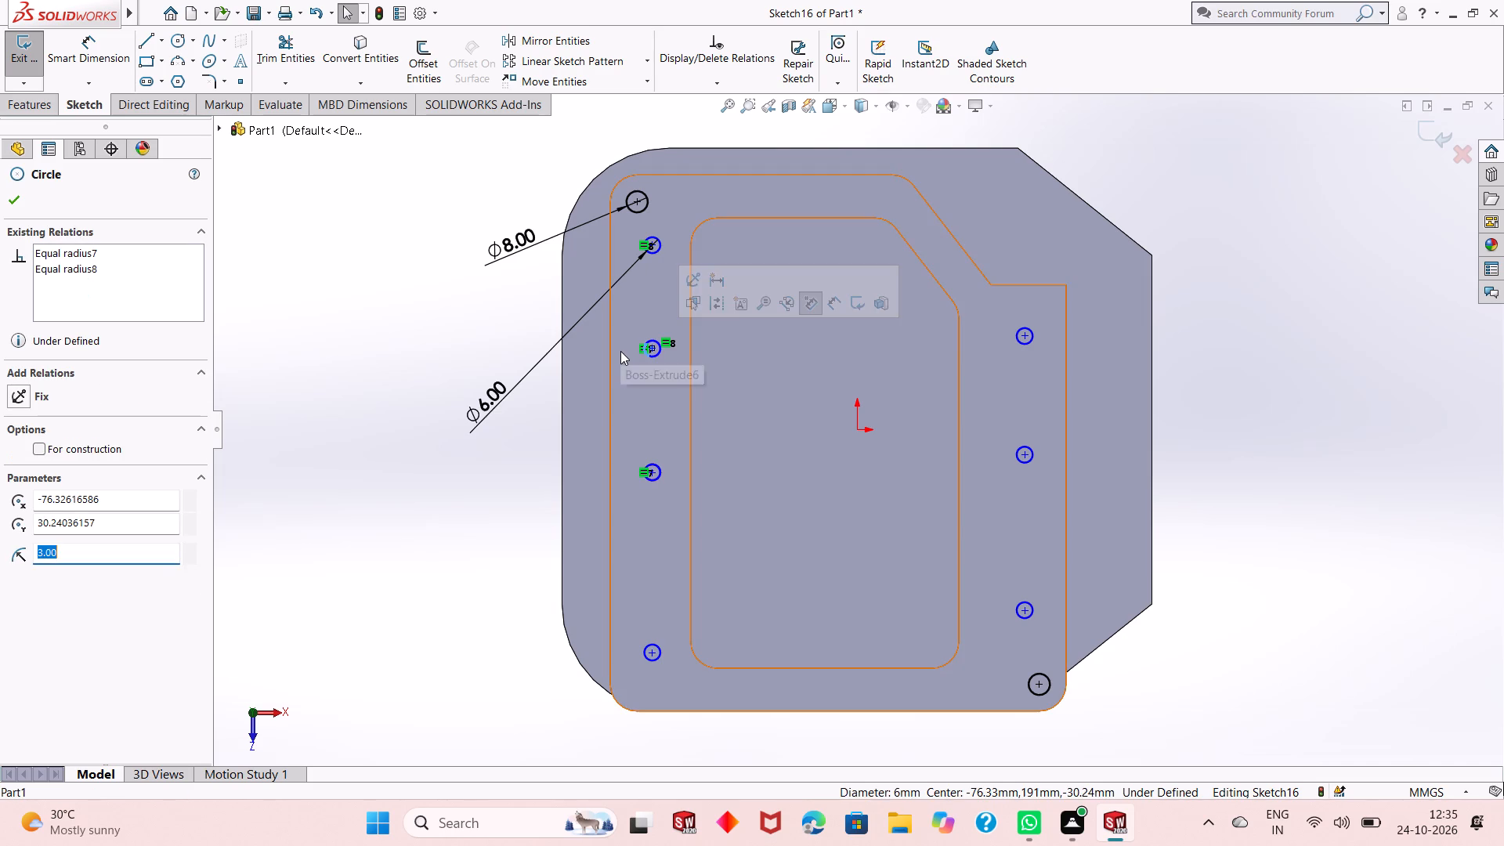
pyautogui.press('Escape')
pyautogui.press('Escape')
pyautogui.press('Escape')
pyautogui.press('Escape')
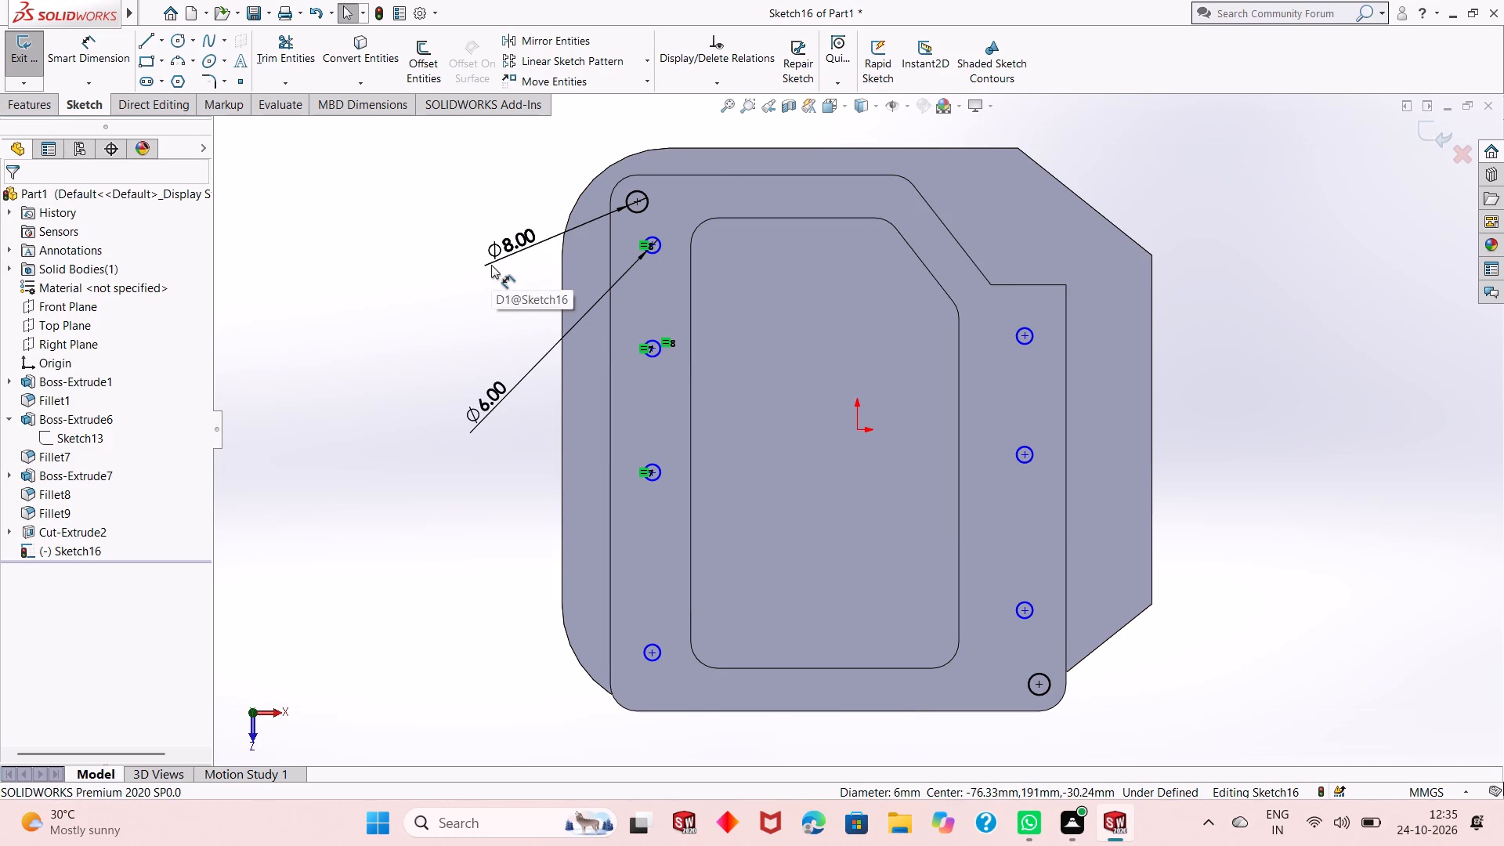
# Set the vertical distance between the two rearmost circles in the left rim column to 50 mm.
pyautogui.click(89, 57)
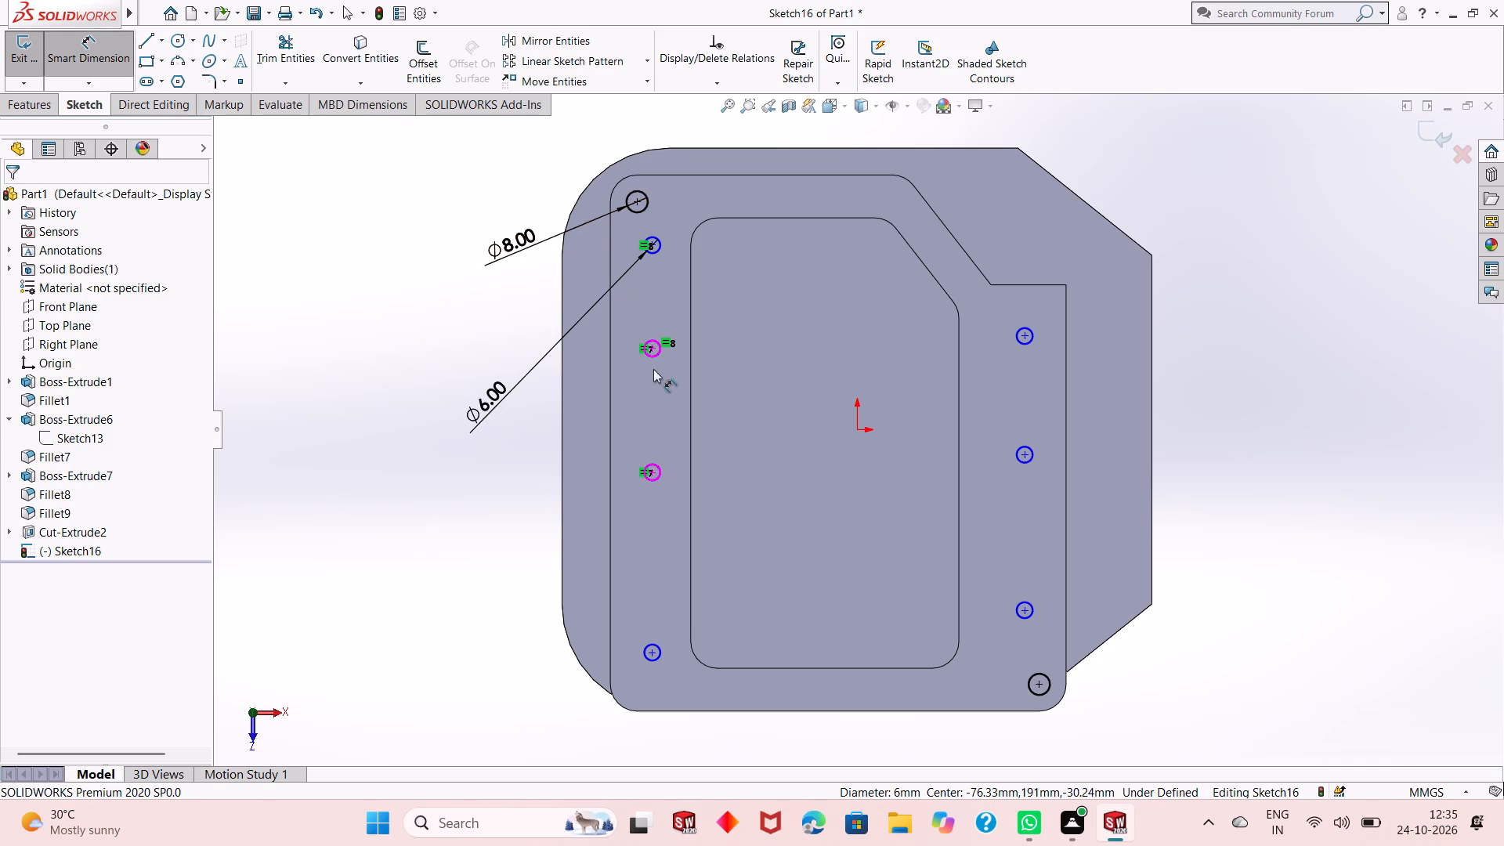
pyautogui.scroll(3, 653, 369)
pyautogui.scroll(-7, 772, 385)
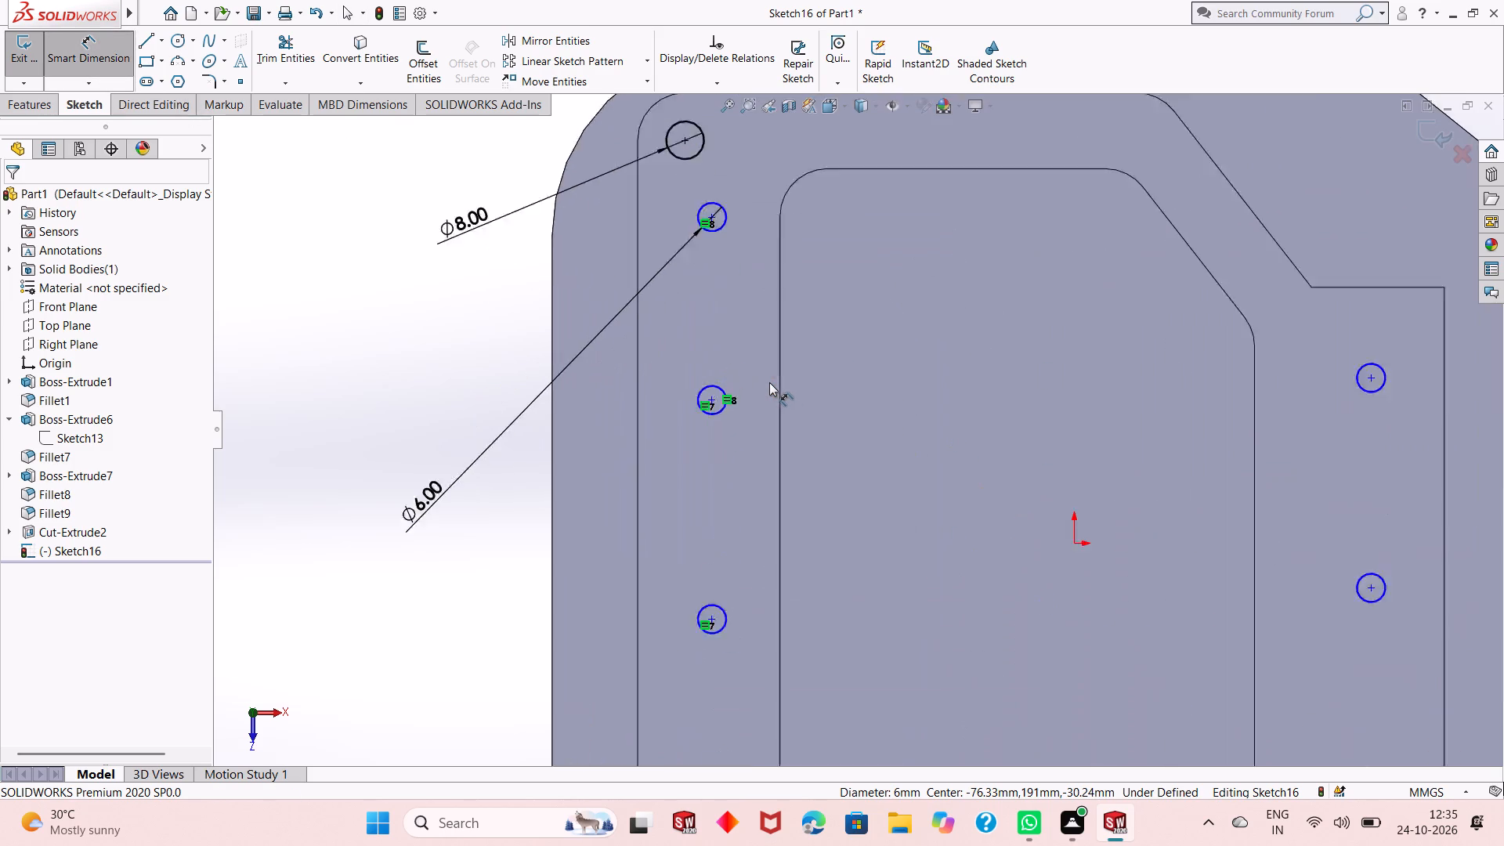
pyautogui.scroll(-2, 769, 382)
pyautogui.scroll(5, 715, 392)
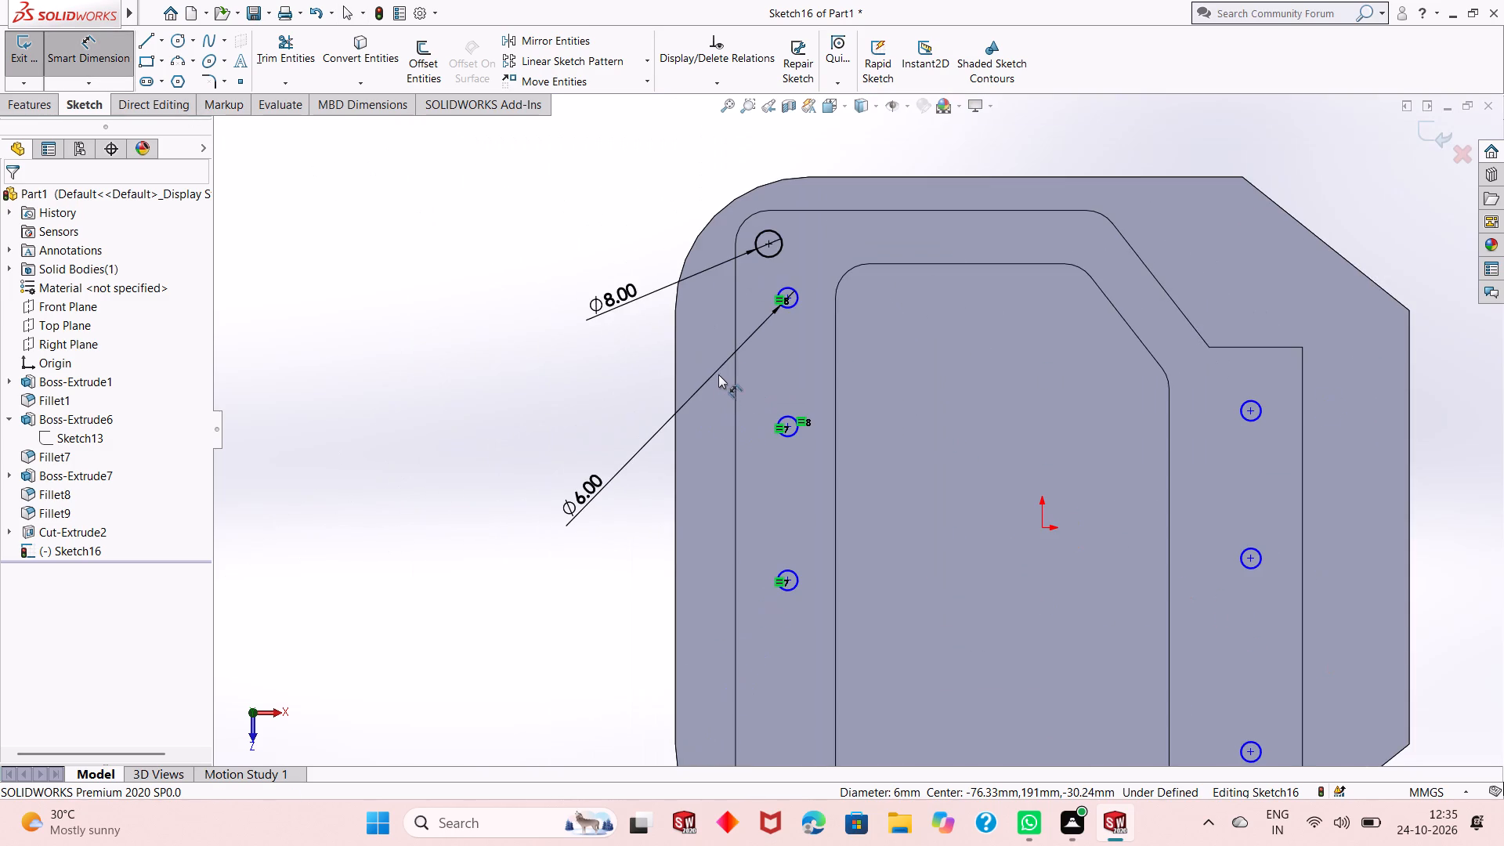
pyautogui.click(791, 300)
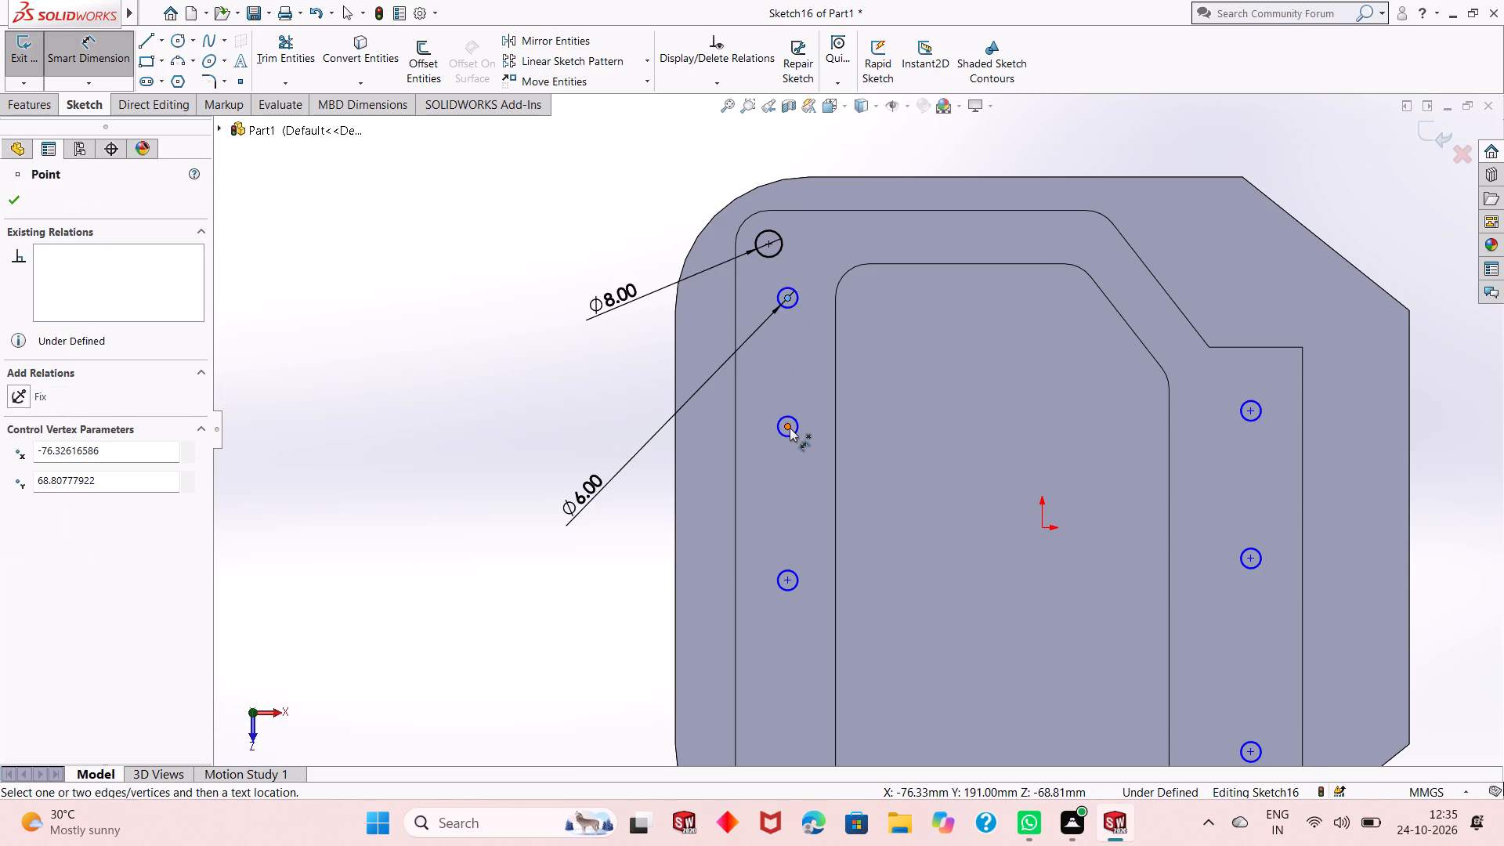
pyautogui.click(790, 428)
pyautogui.click(497, 432)
pyautogui.write('50')
pyautogui.press('Return')
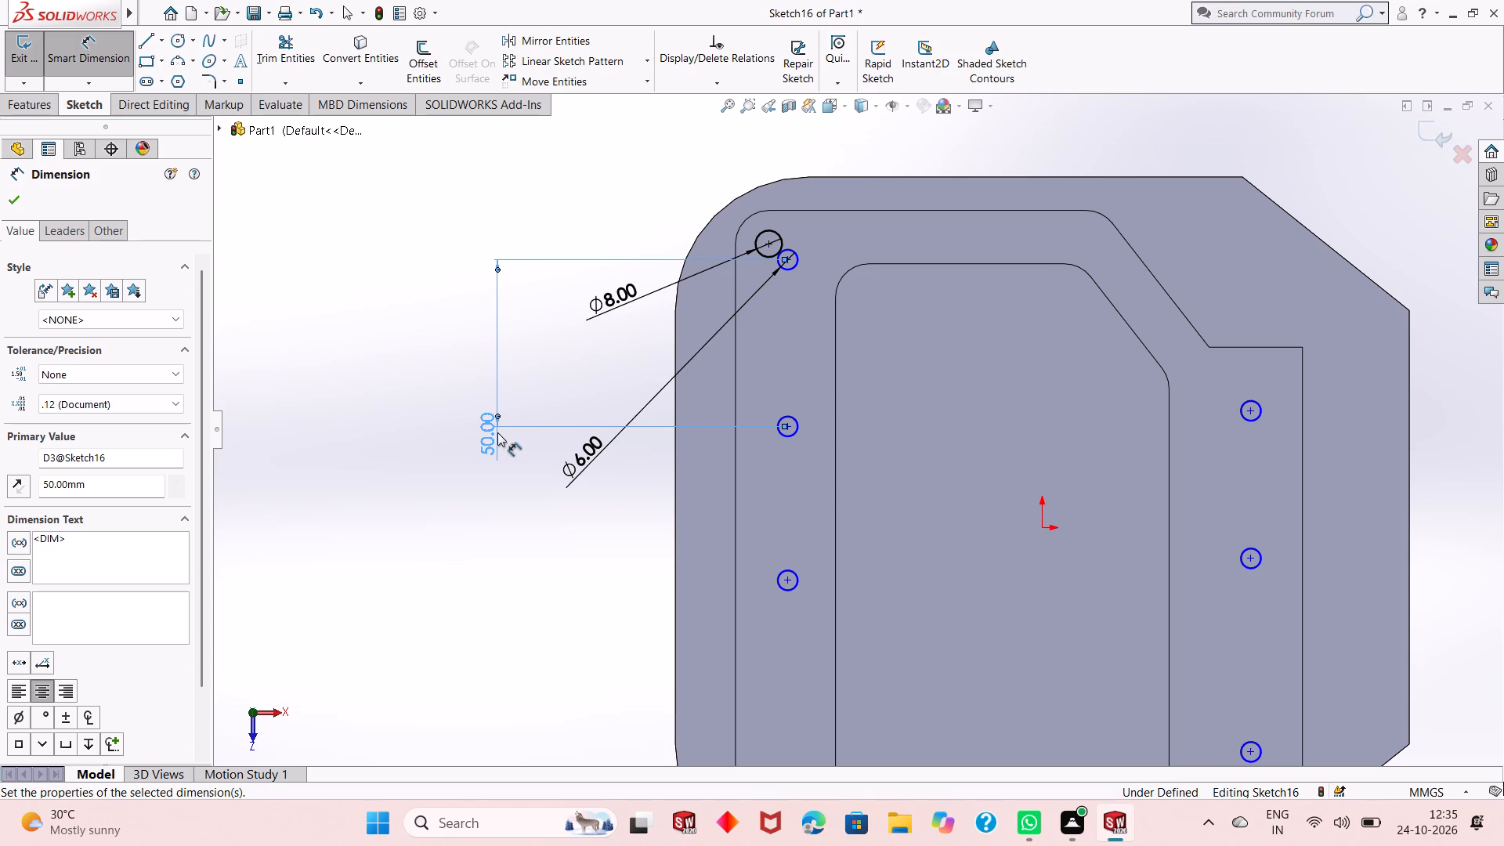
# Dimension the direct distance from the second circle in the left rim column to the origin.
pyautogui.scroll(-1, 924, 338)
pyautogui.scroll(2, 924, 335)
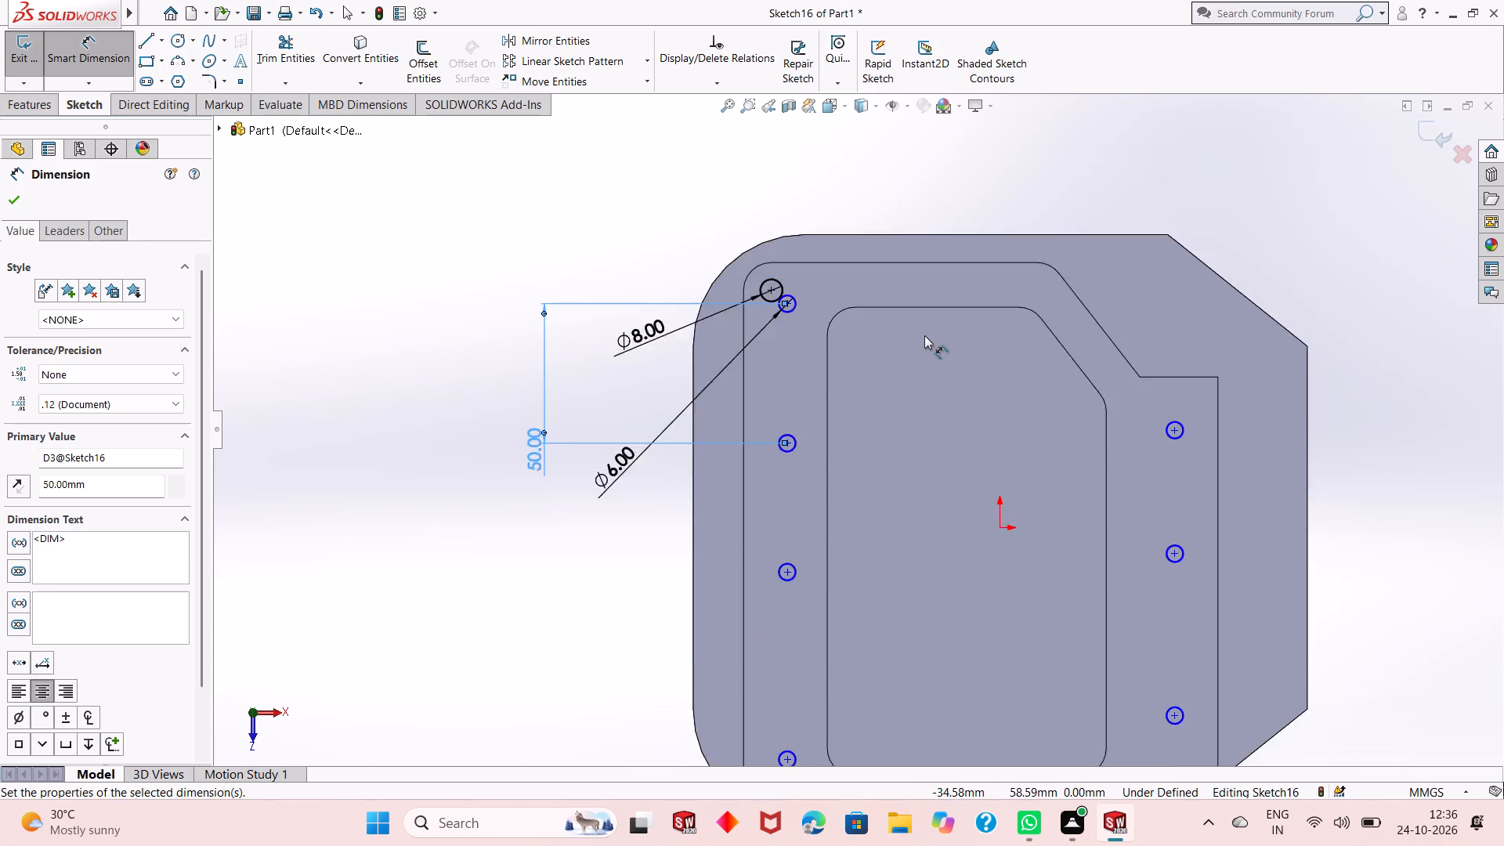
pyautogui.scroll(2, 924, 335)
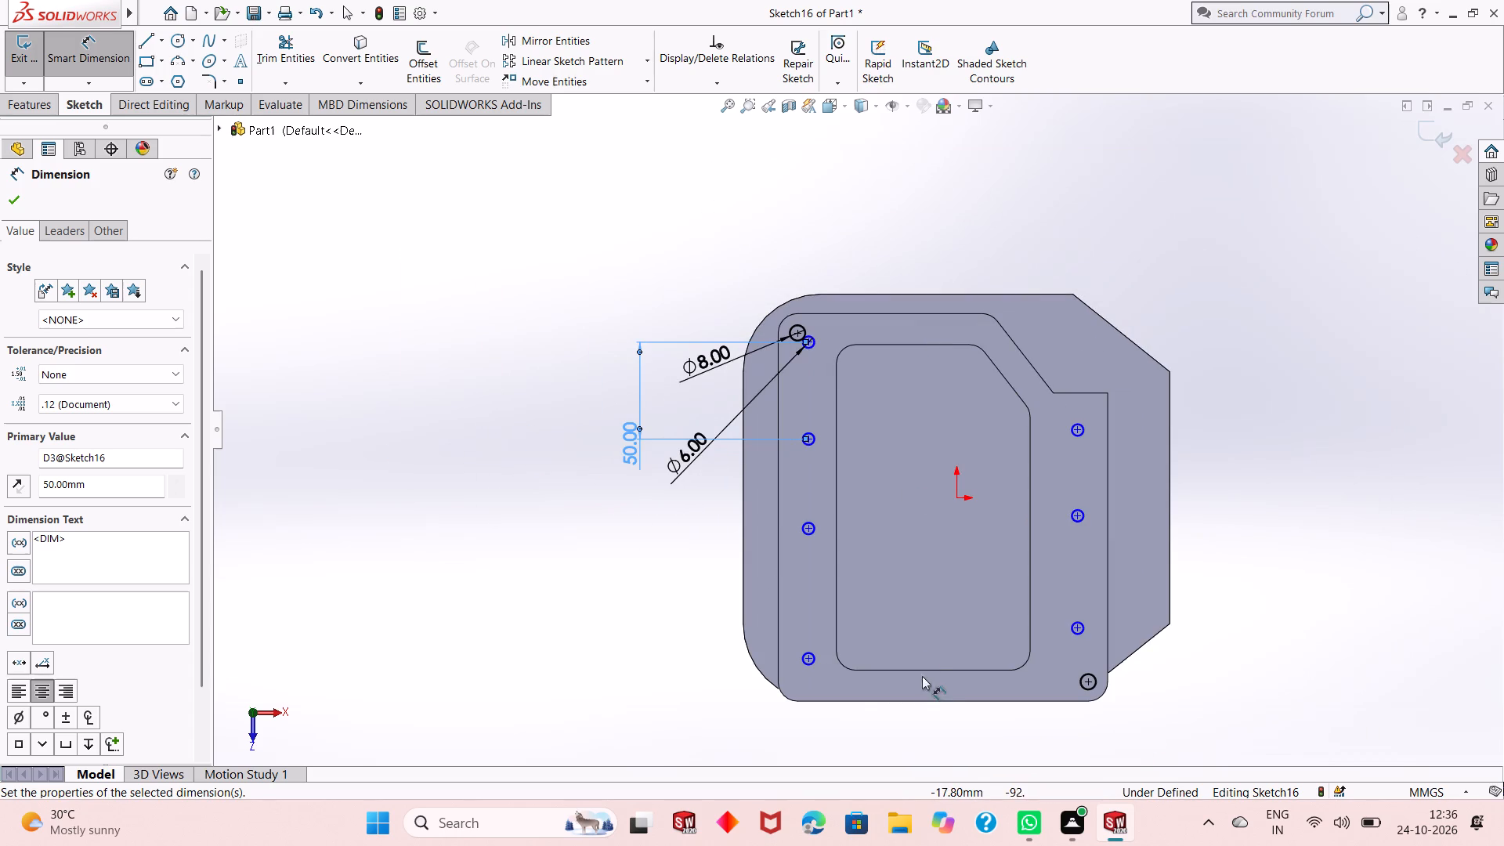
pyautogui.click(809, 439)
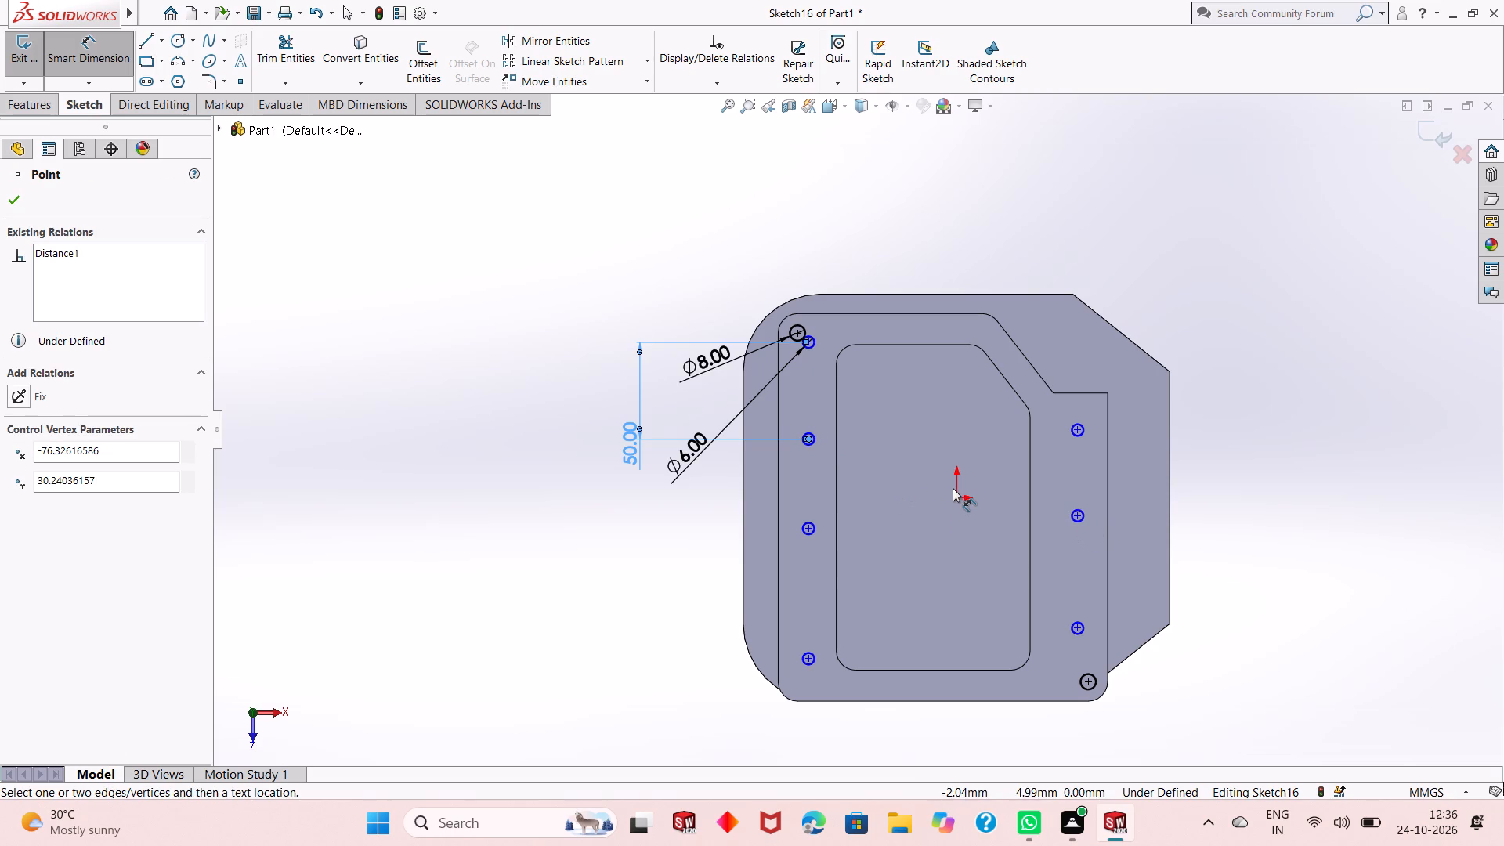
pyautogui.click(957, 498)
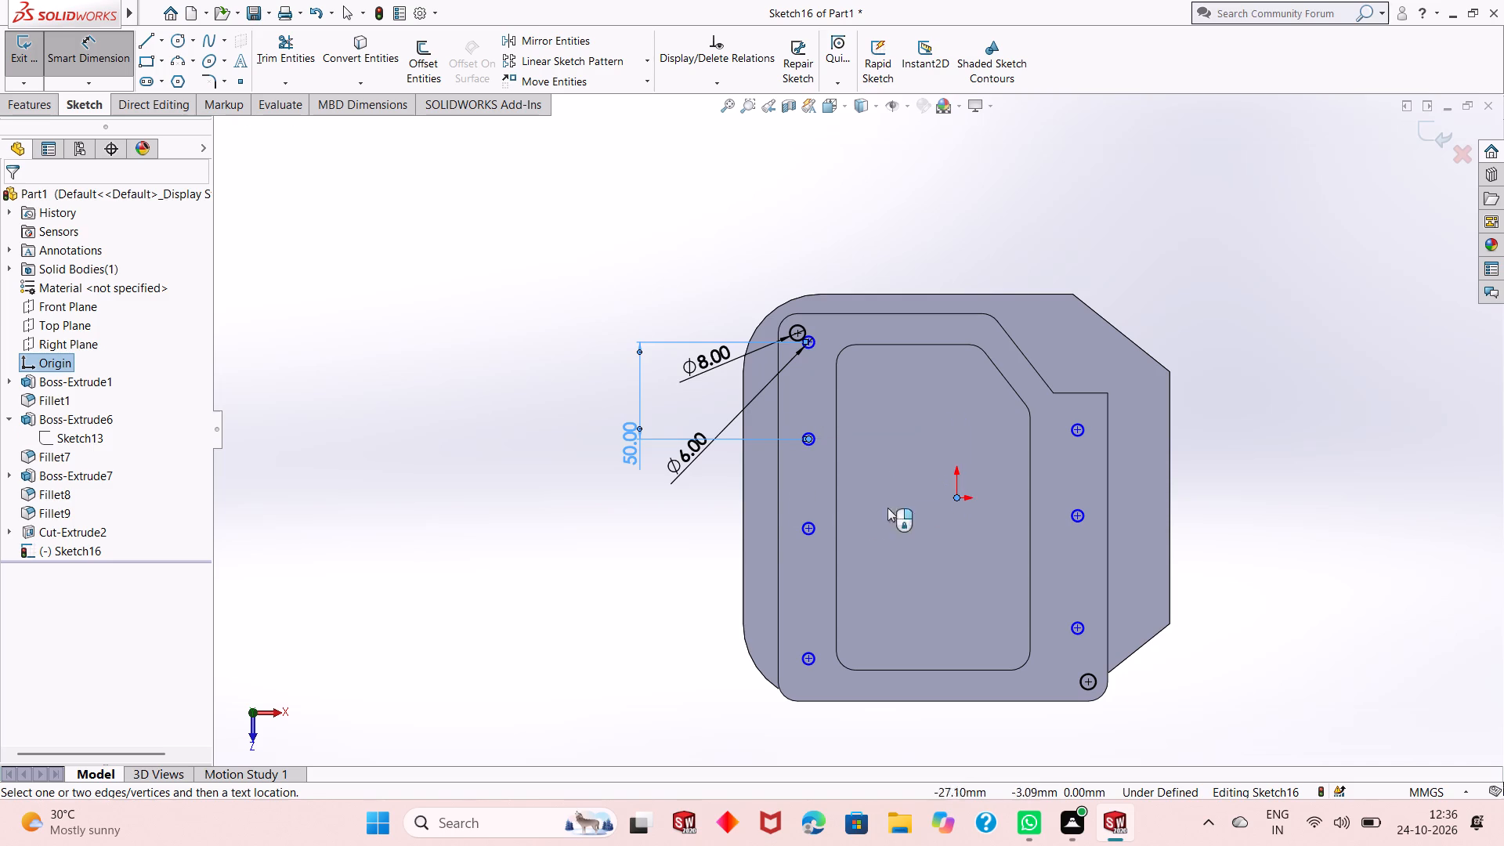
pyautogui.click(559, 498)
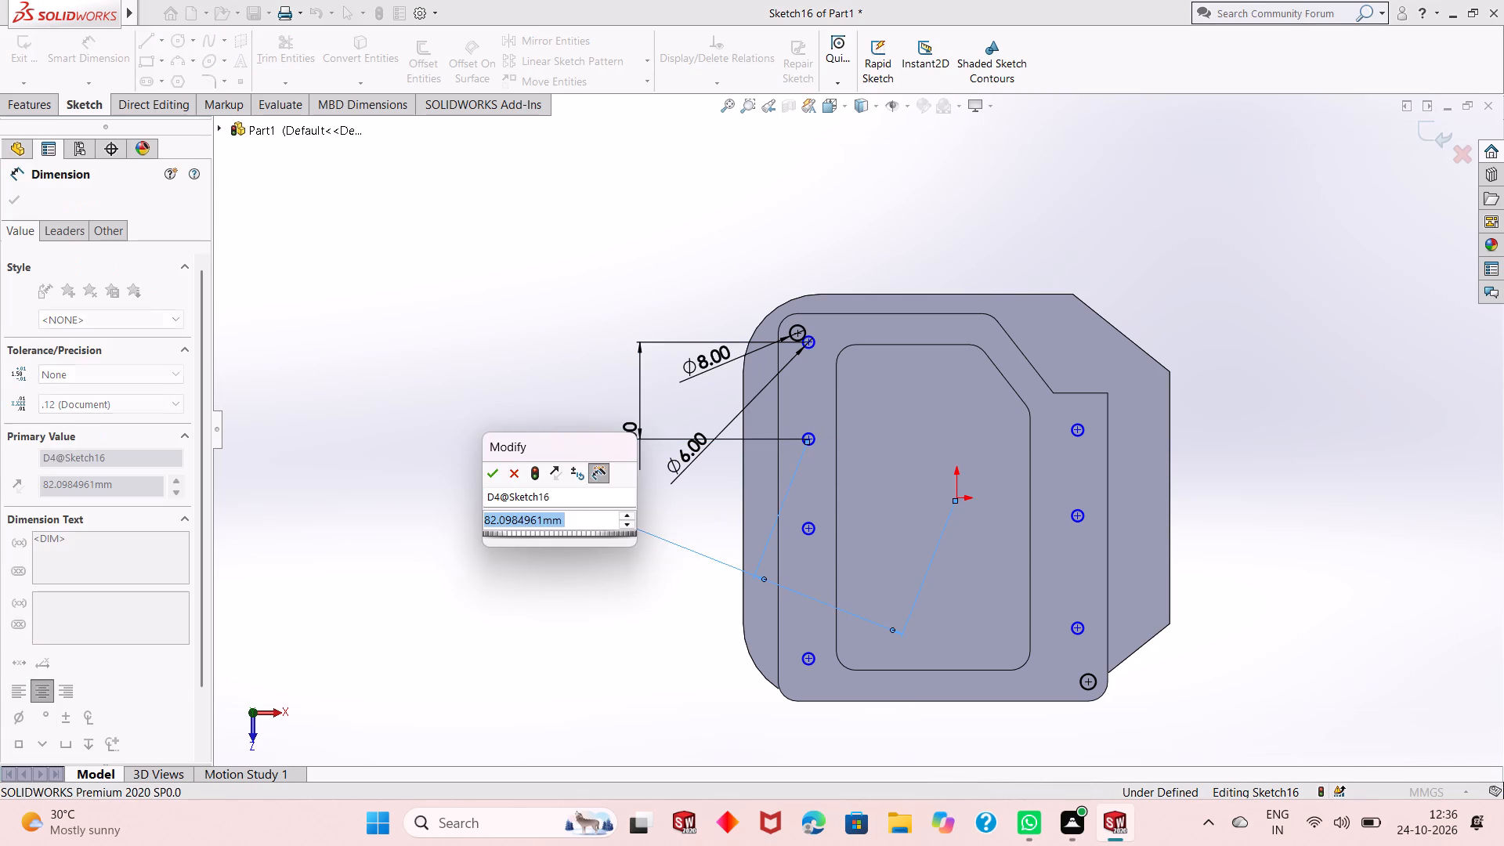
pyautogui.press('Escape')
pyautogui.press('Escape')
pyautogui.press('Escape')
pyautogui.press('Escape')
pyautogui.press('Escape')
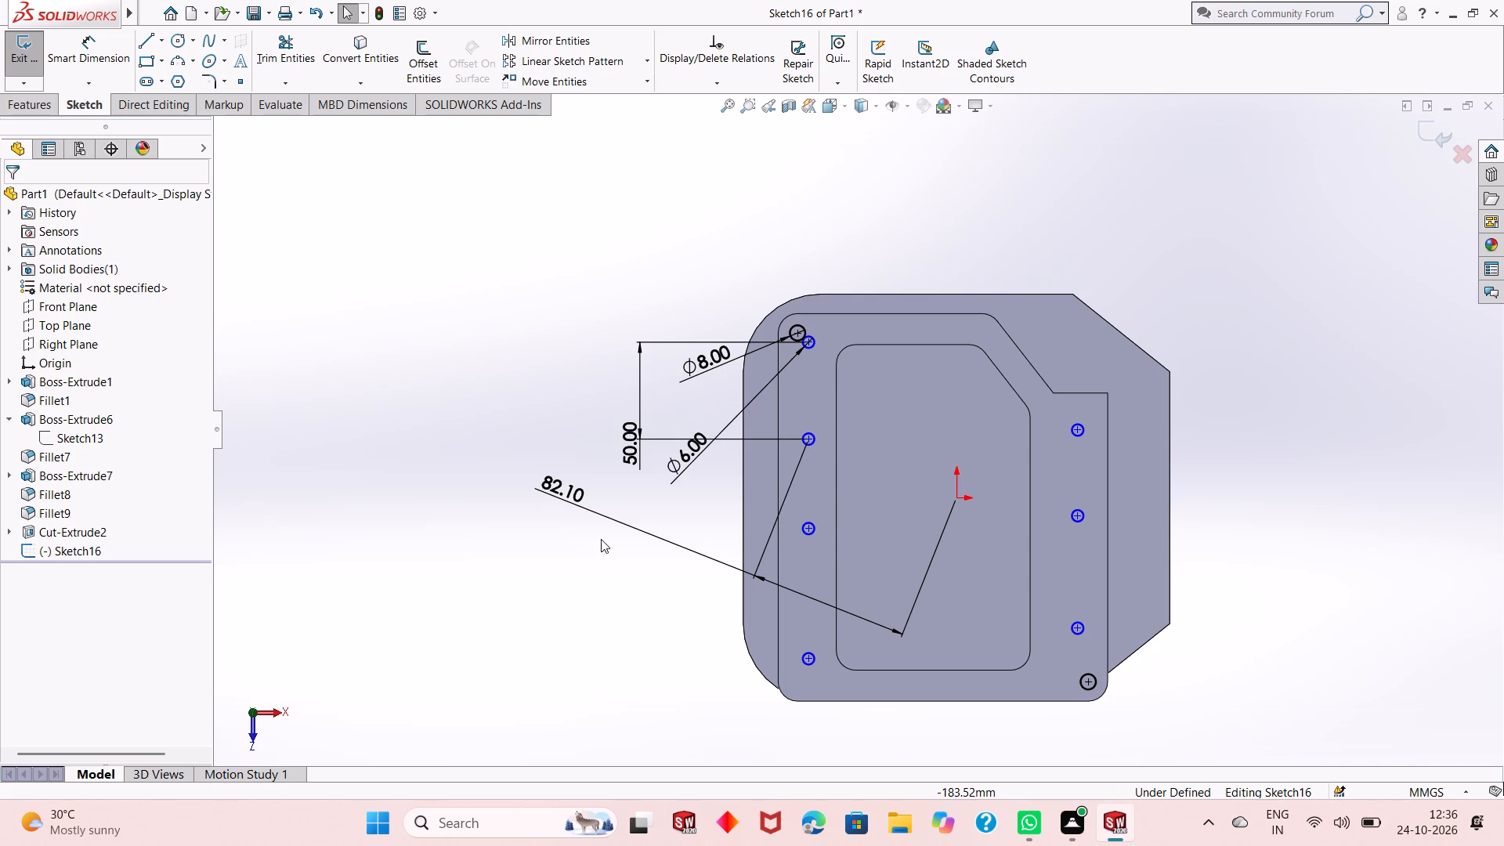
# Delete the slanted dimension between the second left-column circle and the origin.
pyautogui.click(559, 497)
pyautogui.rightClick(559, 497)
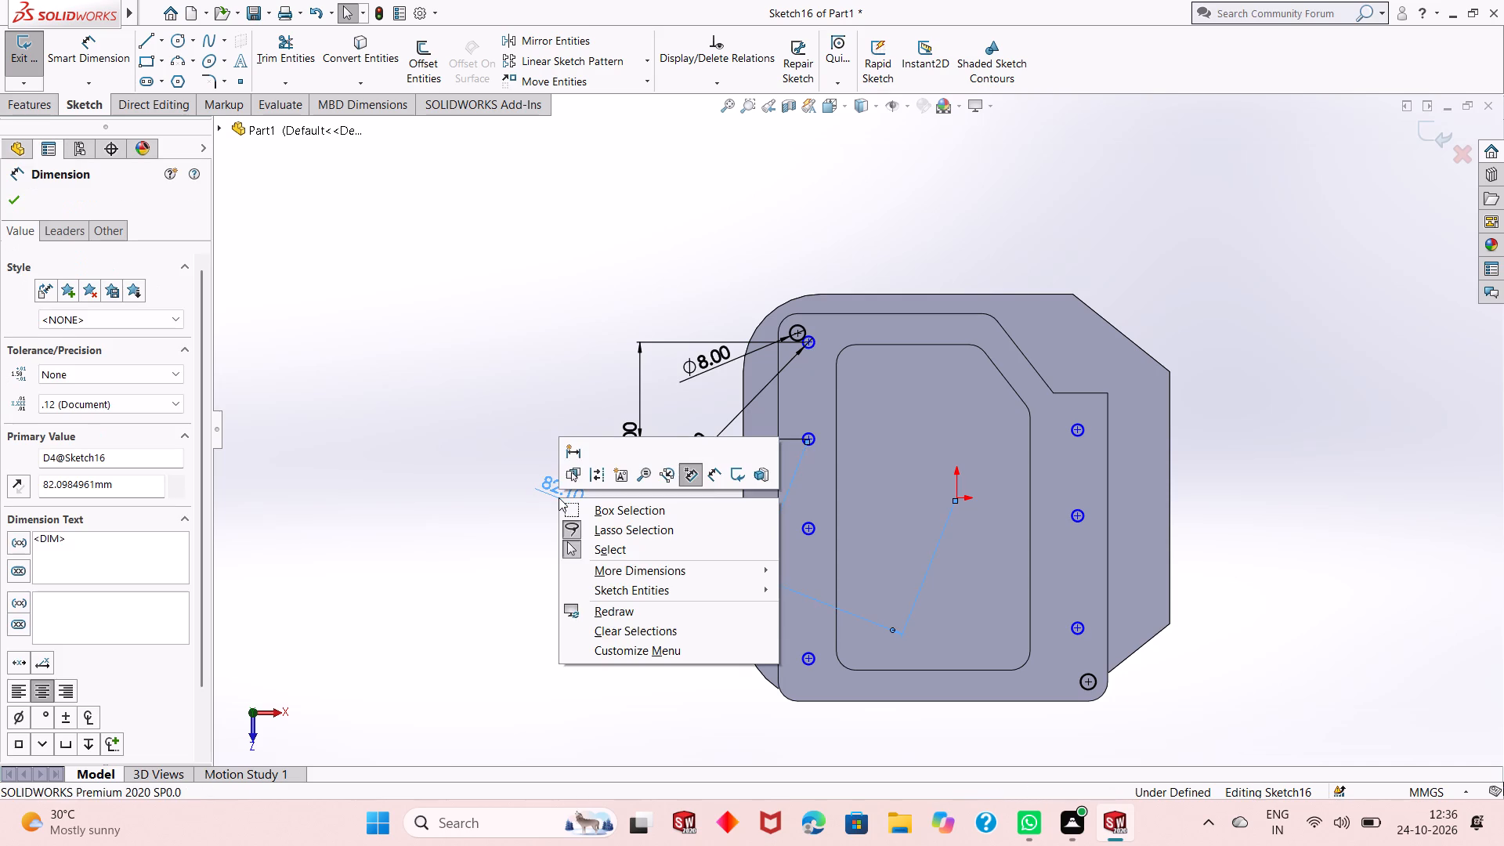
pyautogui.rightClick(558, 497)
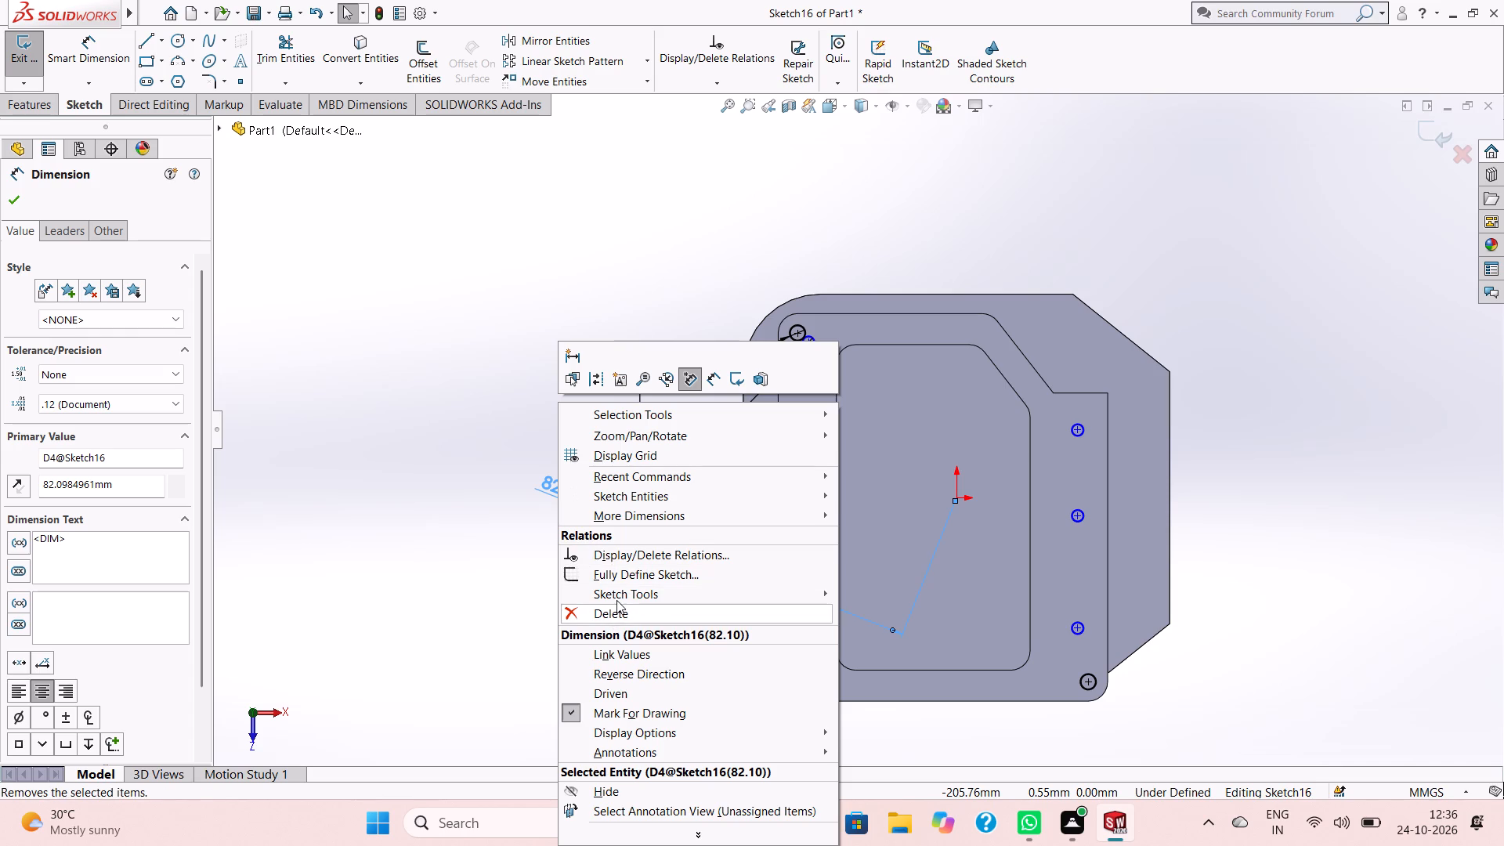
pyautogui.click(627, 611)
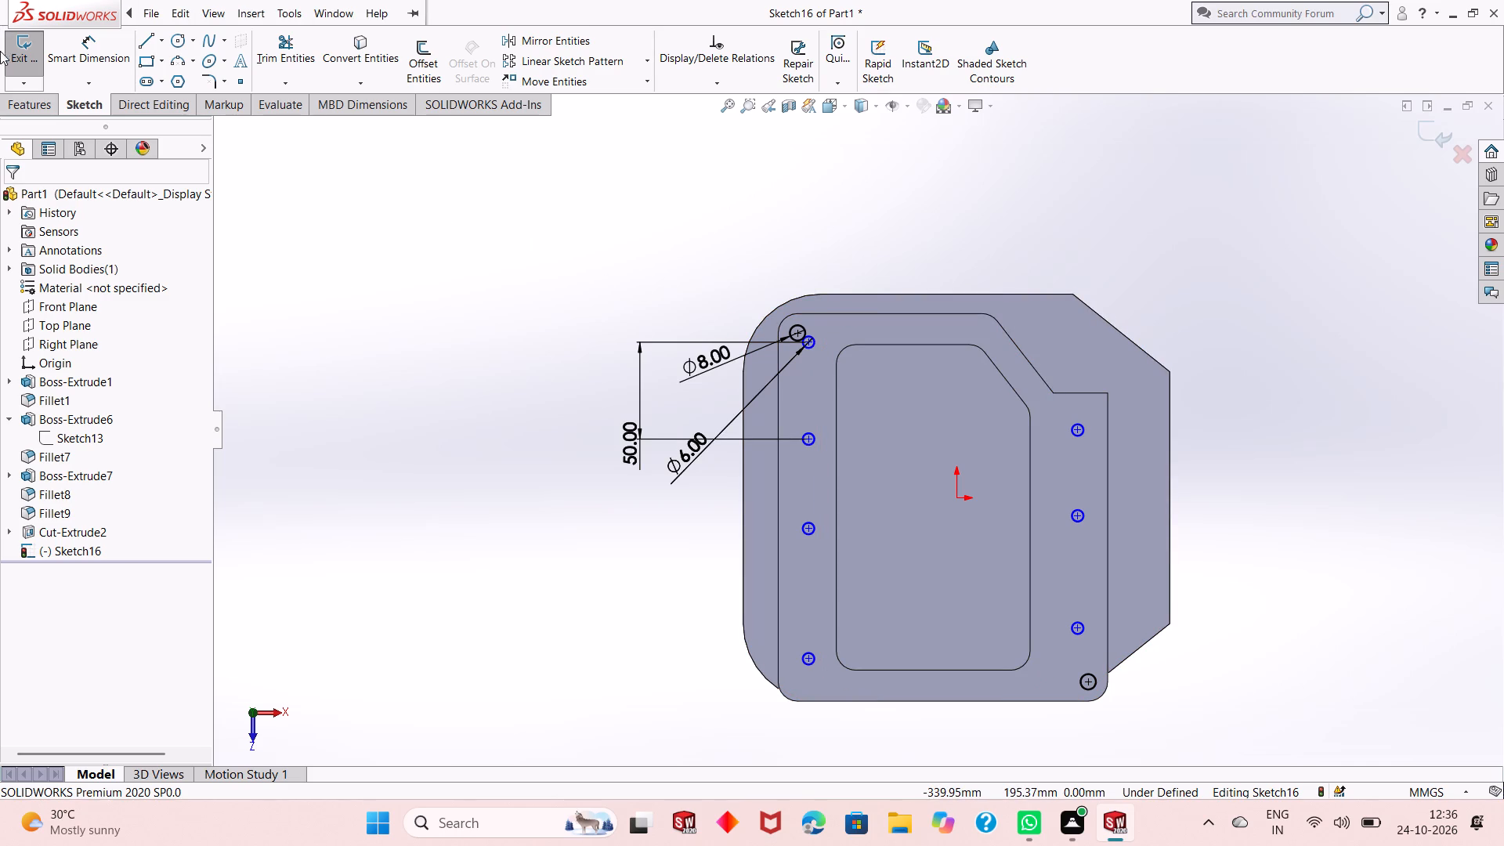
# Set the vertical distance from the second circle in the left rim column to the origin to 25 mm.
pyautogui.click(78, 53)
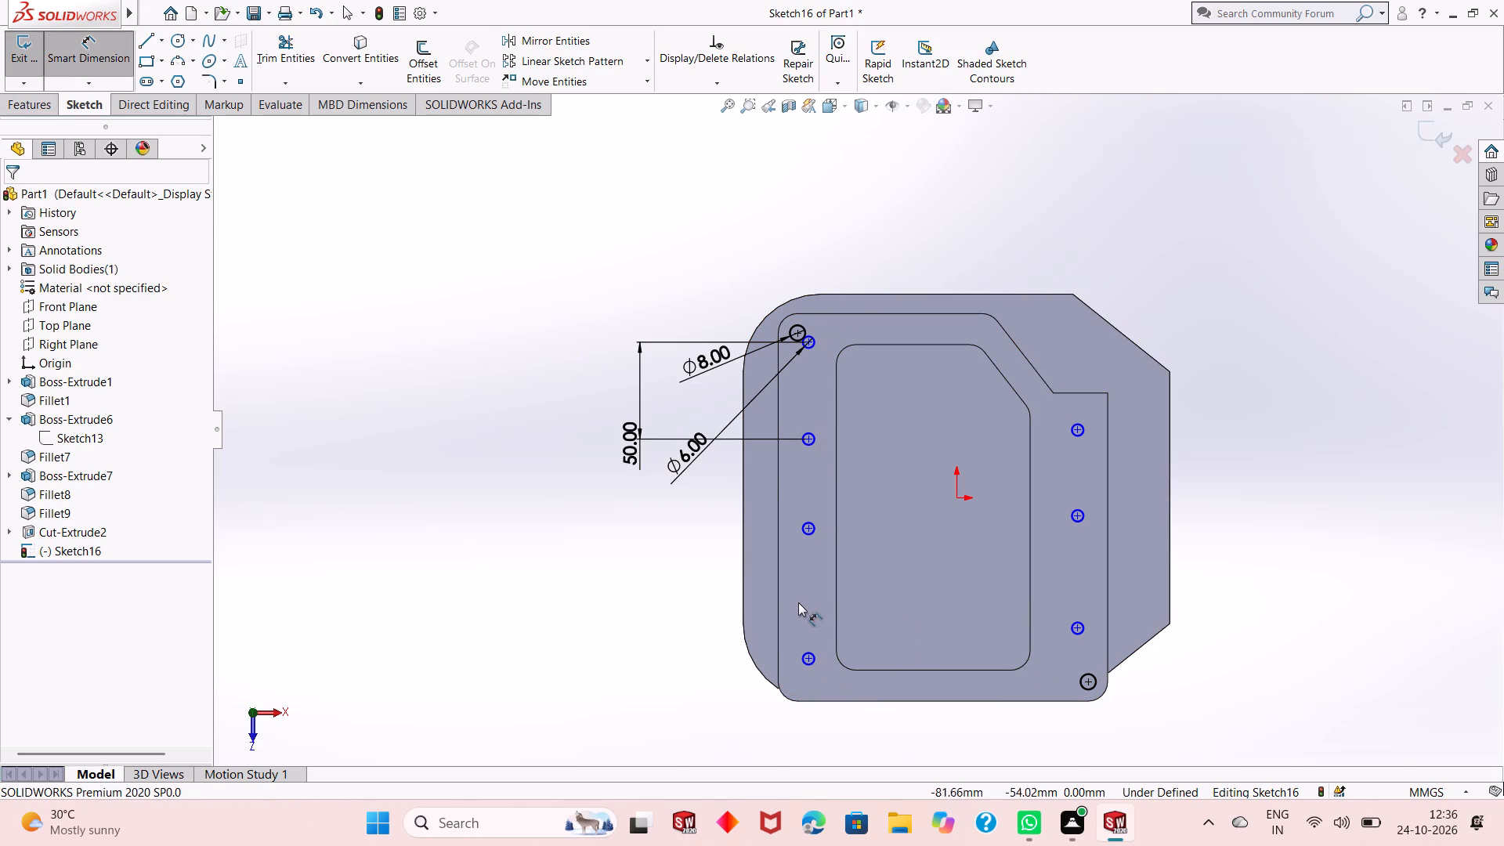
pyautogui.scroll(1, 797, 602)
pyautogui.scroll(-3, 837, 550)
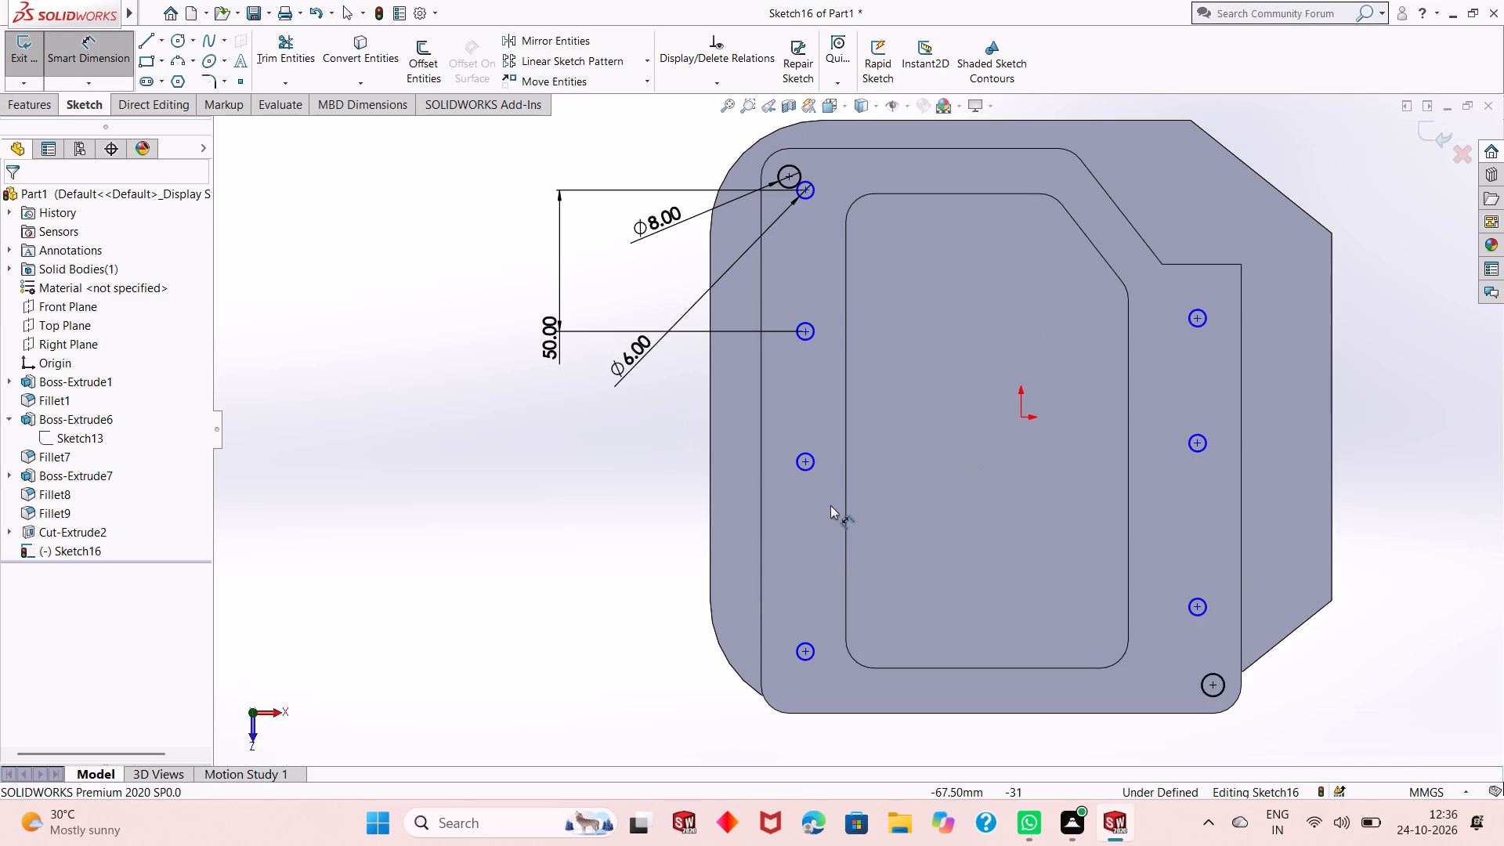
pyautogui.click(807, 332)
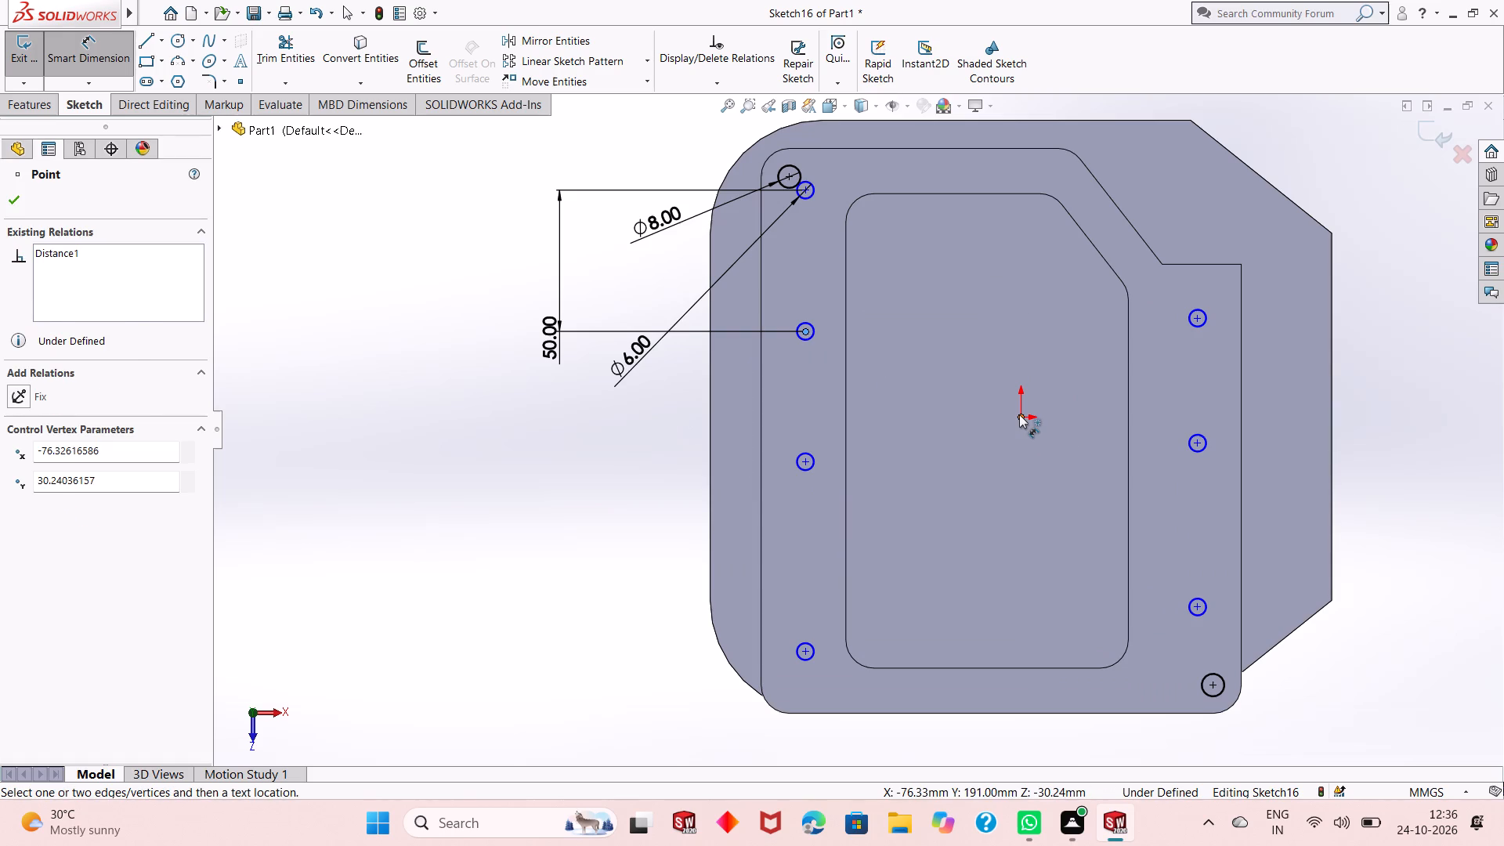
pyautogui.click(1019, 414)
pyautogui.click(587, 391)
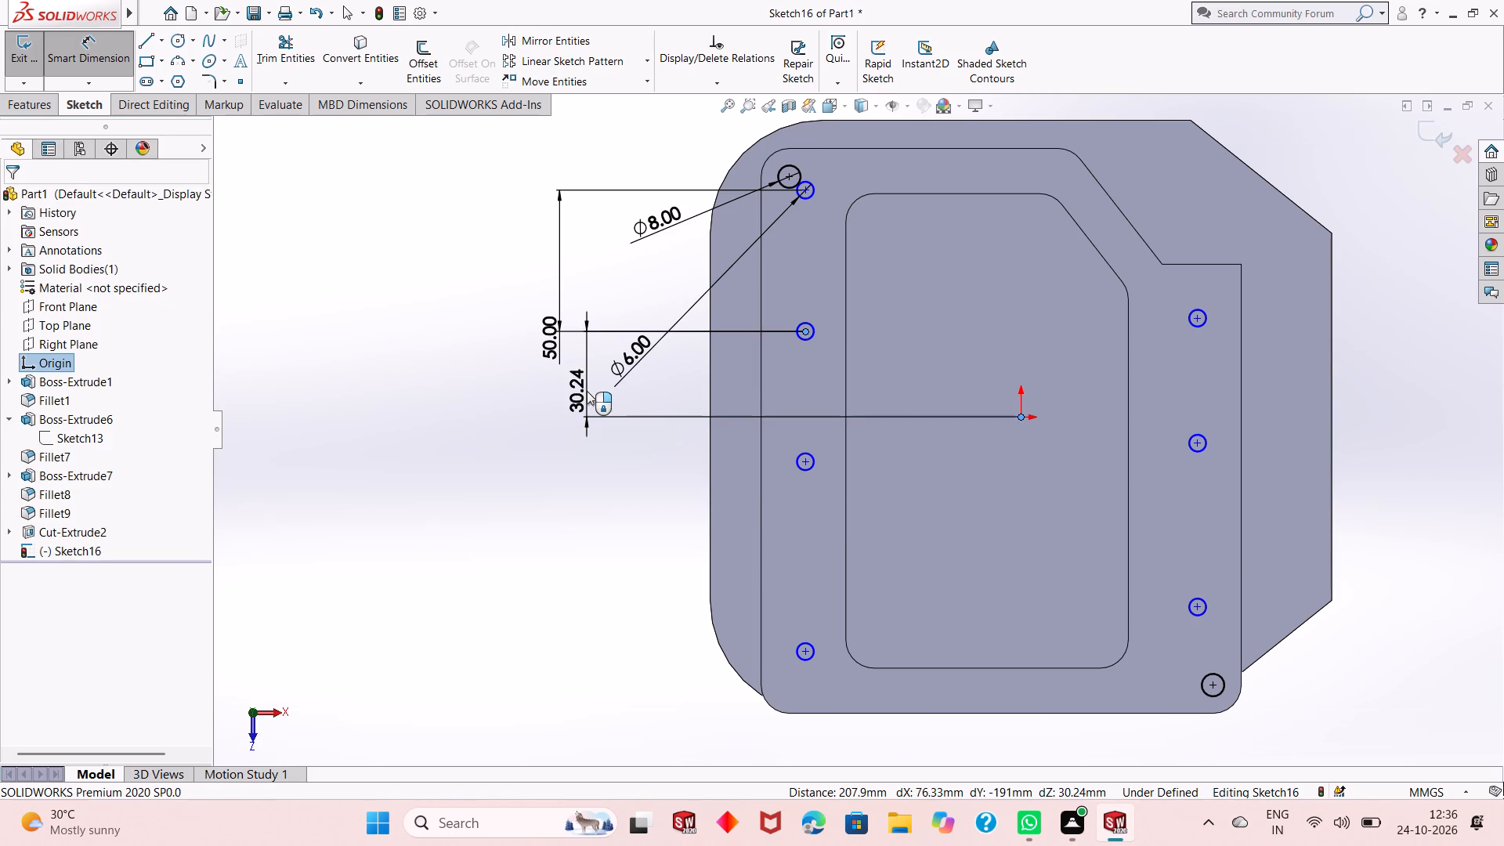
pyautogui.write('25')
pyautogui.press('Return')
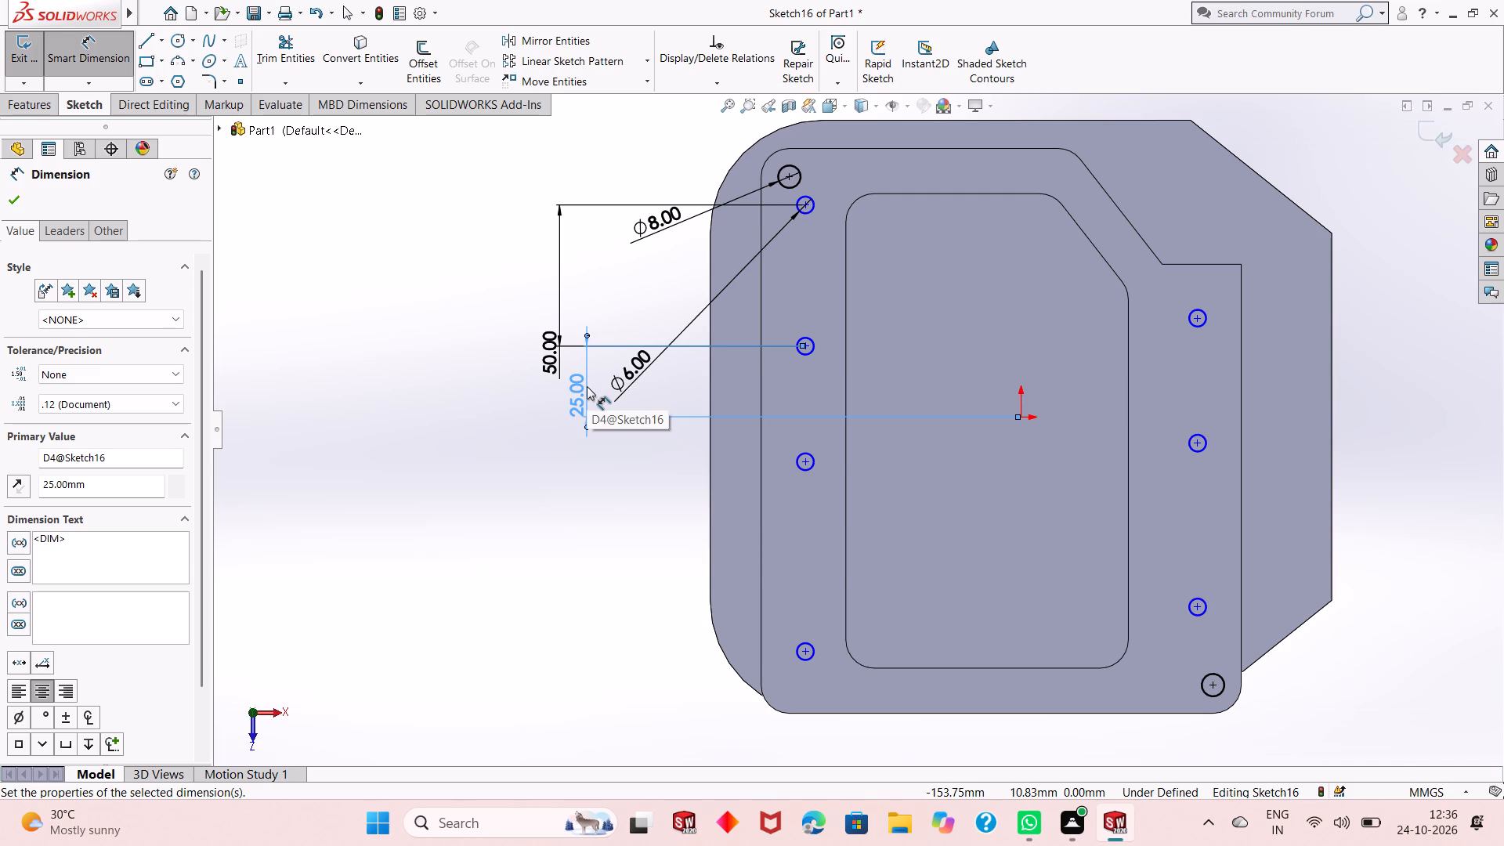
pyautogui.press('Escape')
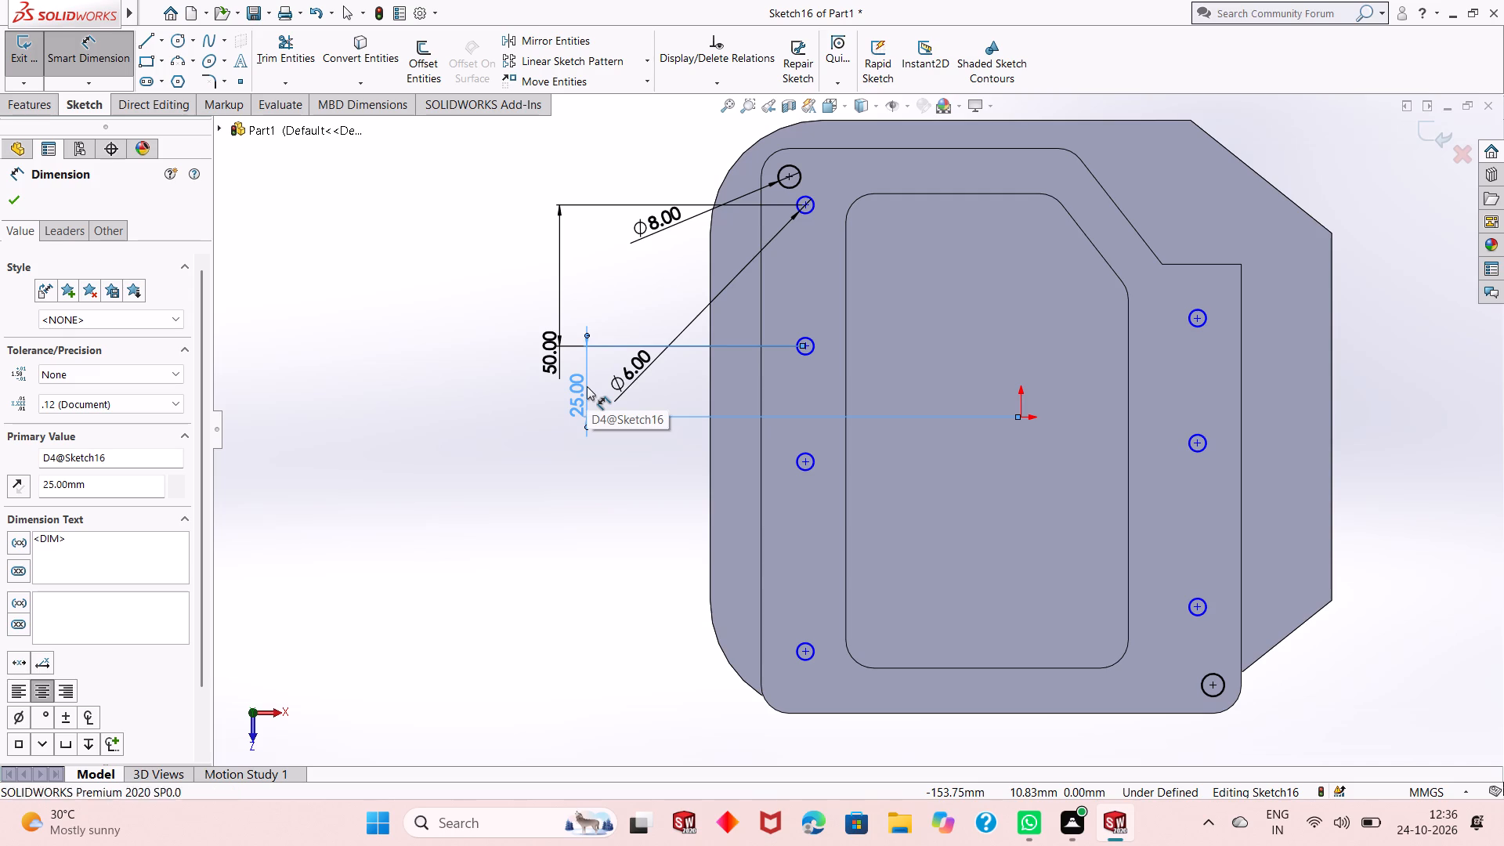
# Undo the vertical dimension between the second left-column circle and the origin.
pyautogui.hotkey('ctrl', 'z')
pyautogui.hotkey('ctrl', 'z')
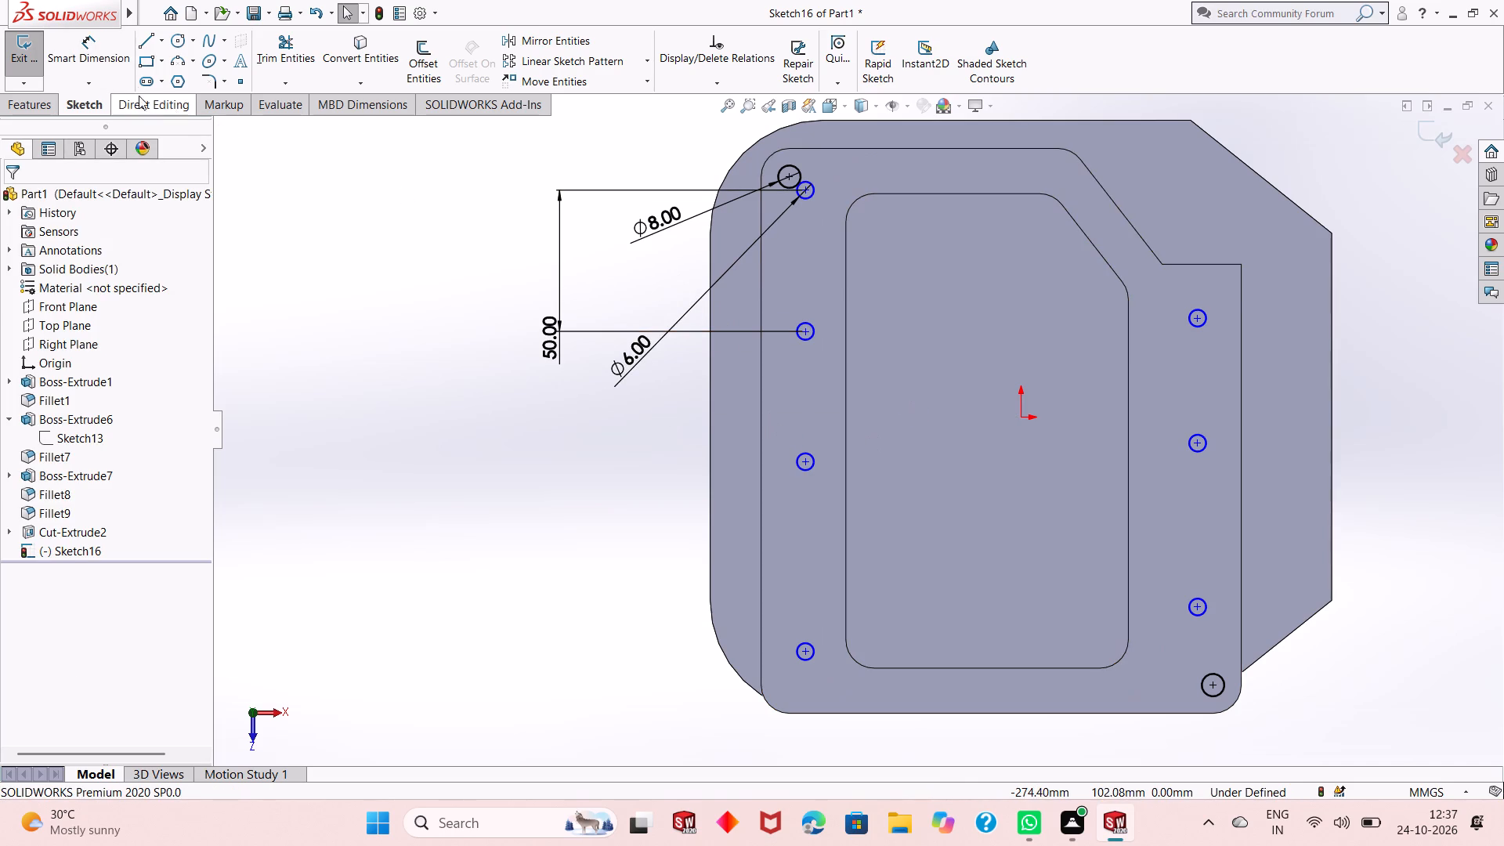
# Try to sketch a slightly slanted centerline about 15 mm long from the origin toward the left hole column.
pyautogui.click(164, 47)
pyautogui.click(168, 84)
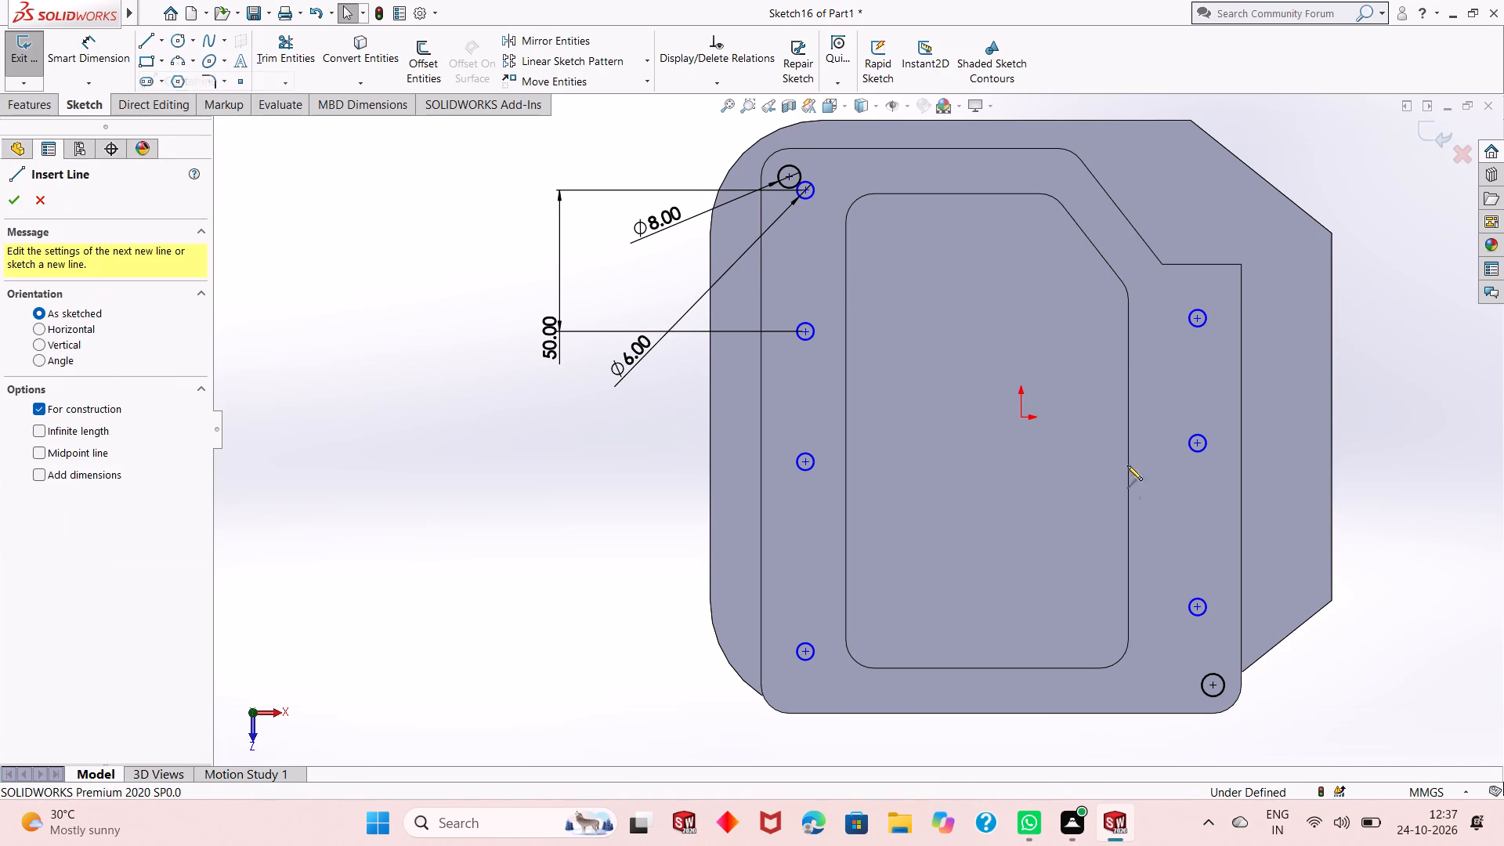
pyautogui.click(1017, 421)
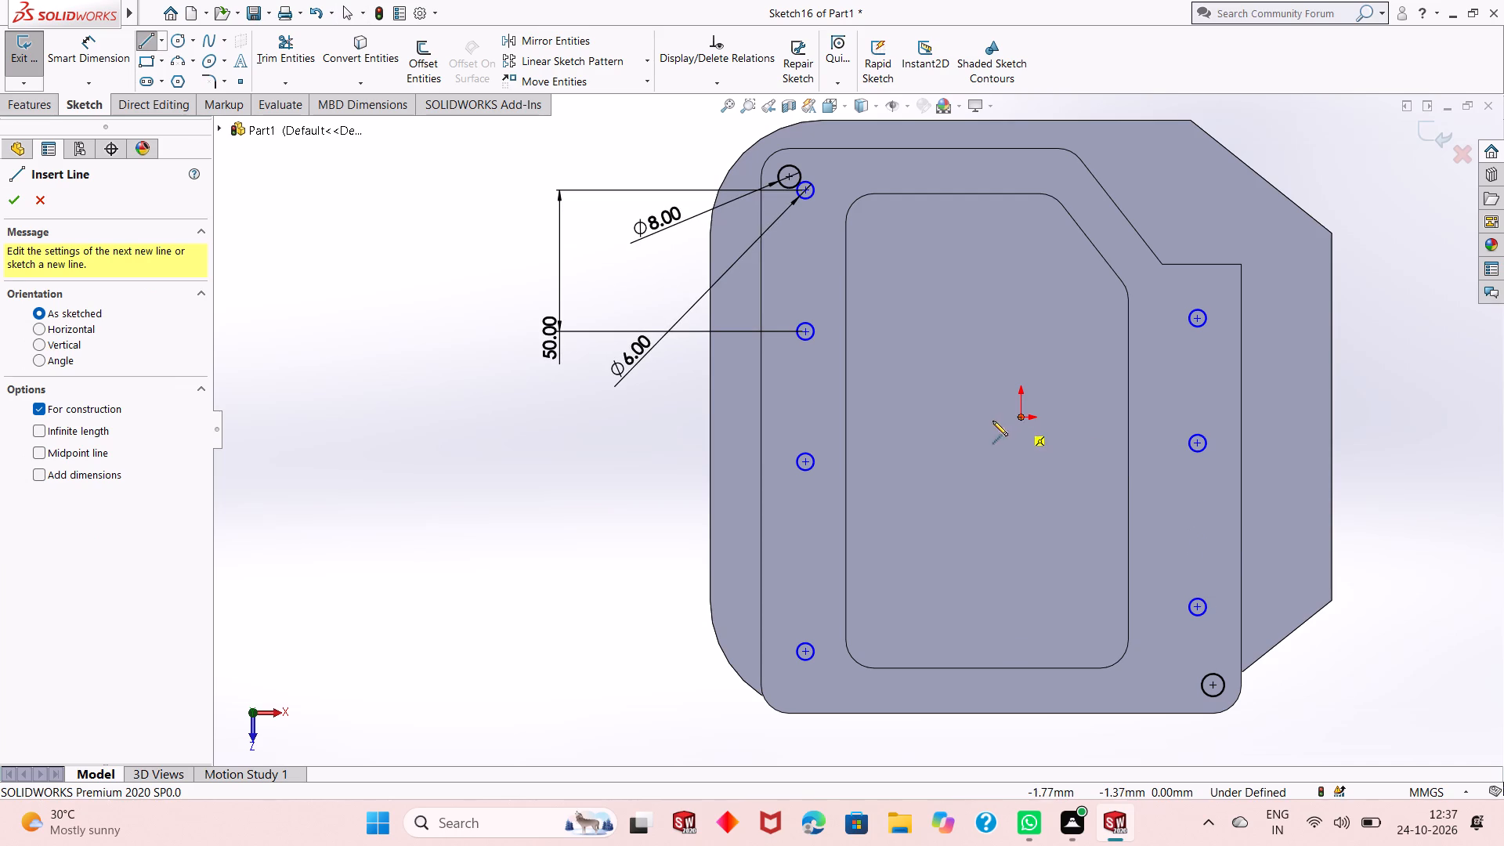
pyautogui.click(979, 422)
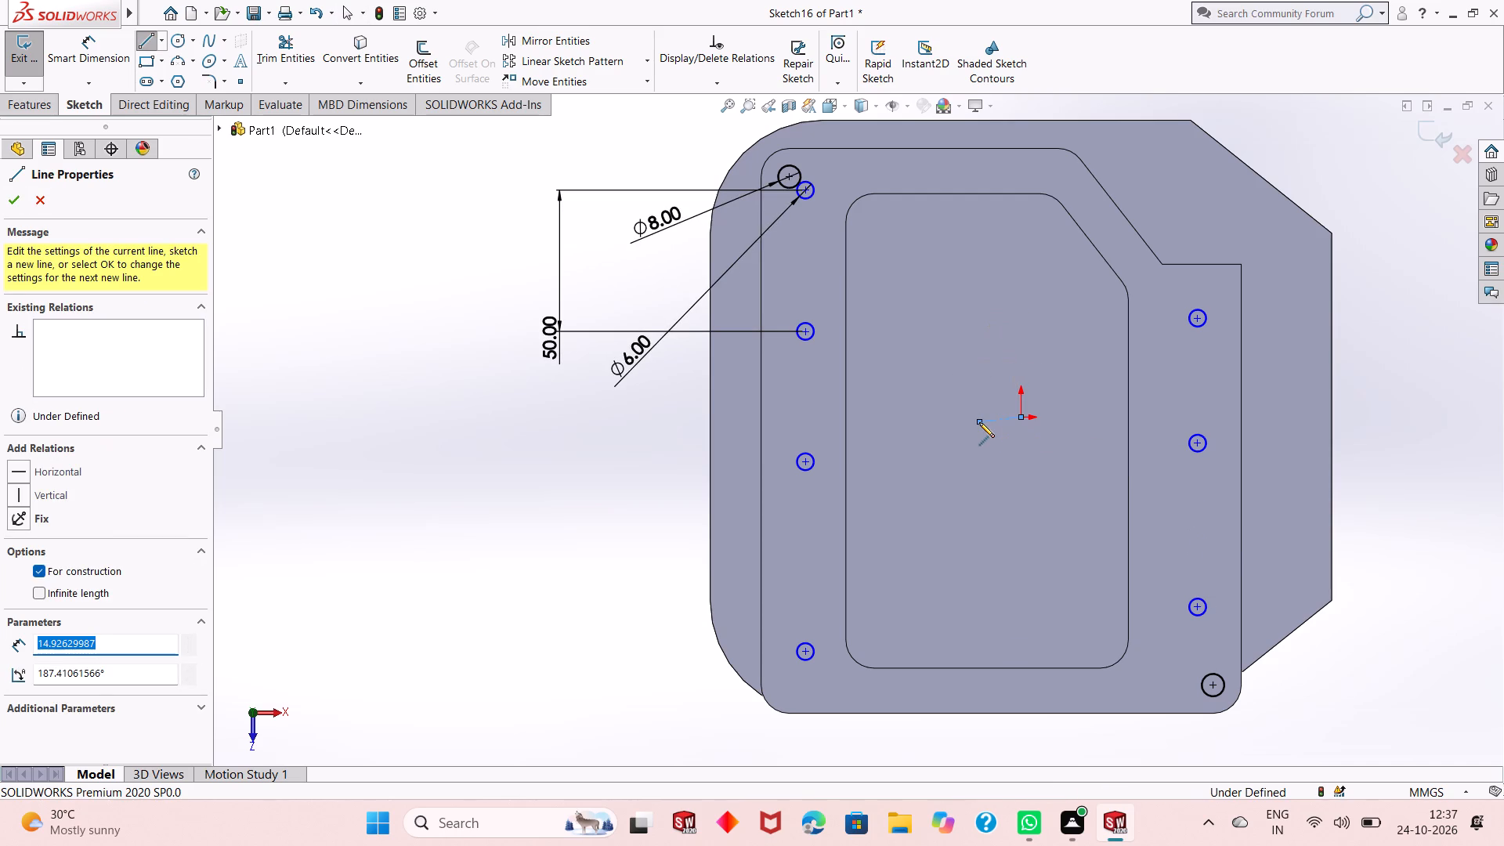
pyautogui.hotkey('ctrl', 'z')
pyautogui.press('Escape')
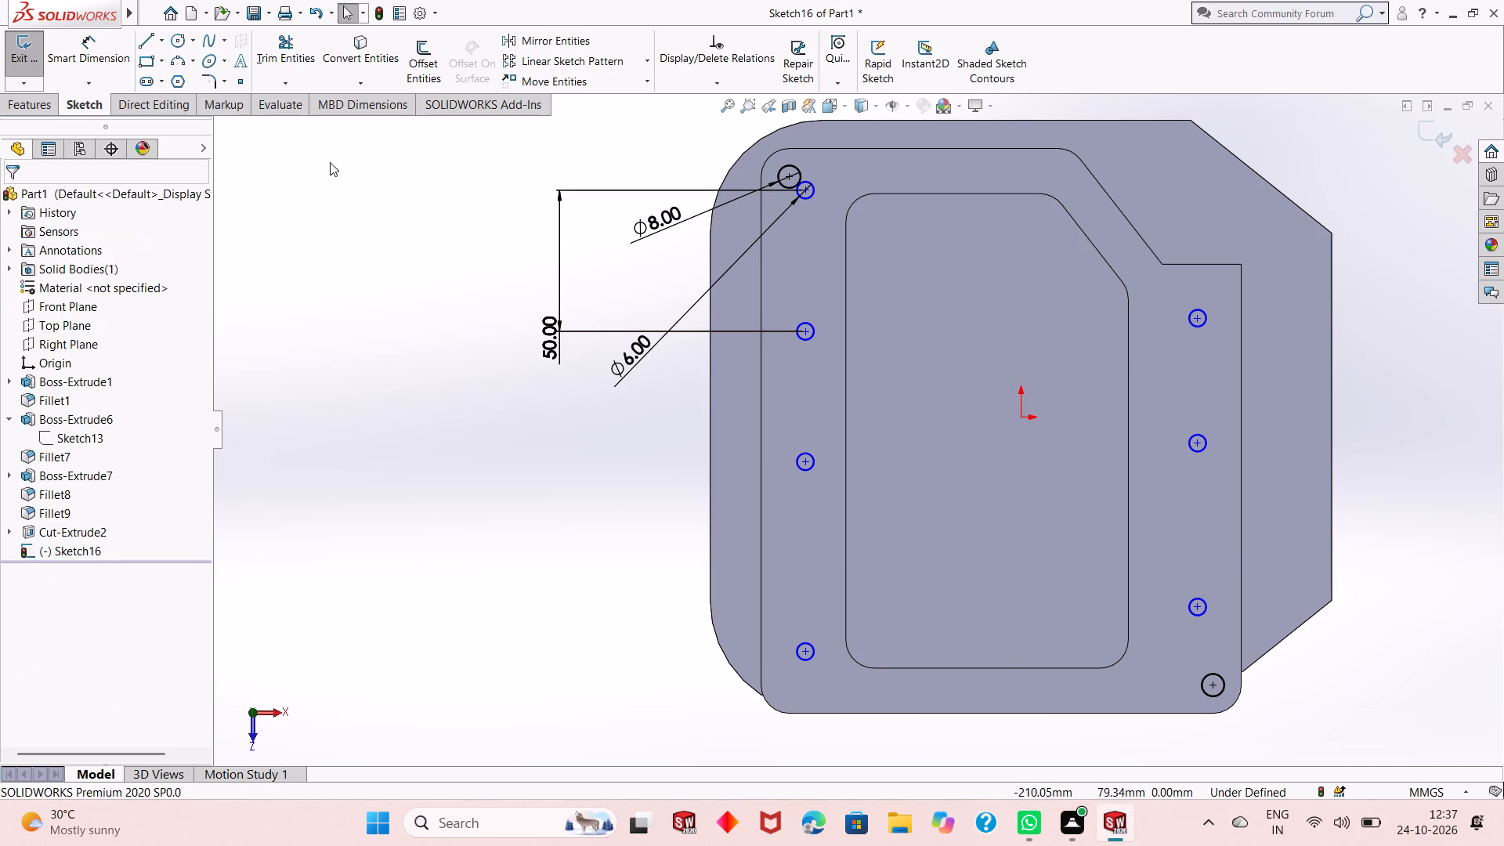
# Sketch a horizontal centerline about 14.5 mm long from the origin toward the left hole column.
pyautogui.click(157, 41)
pyautogui.click(162, 41)
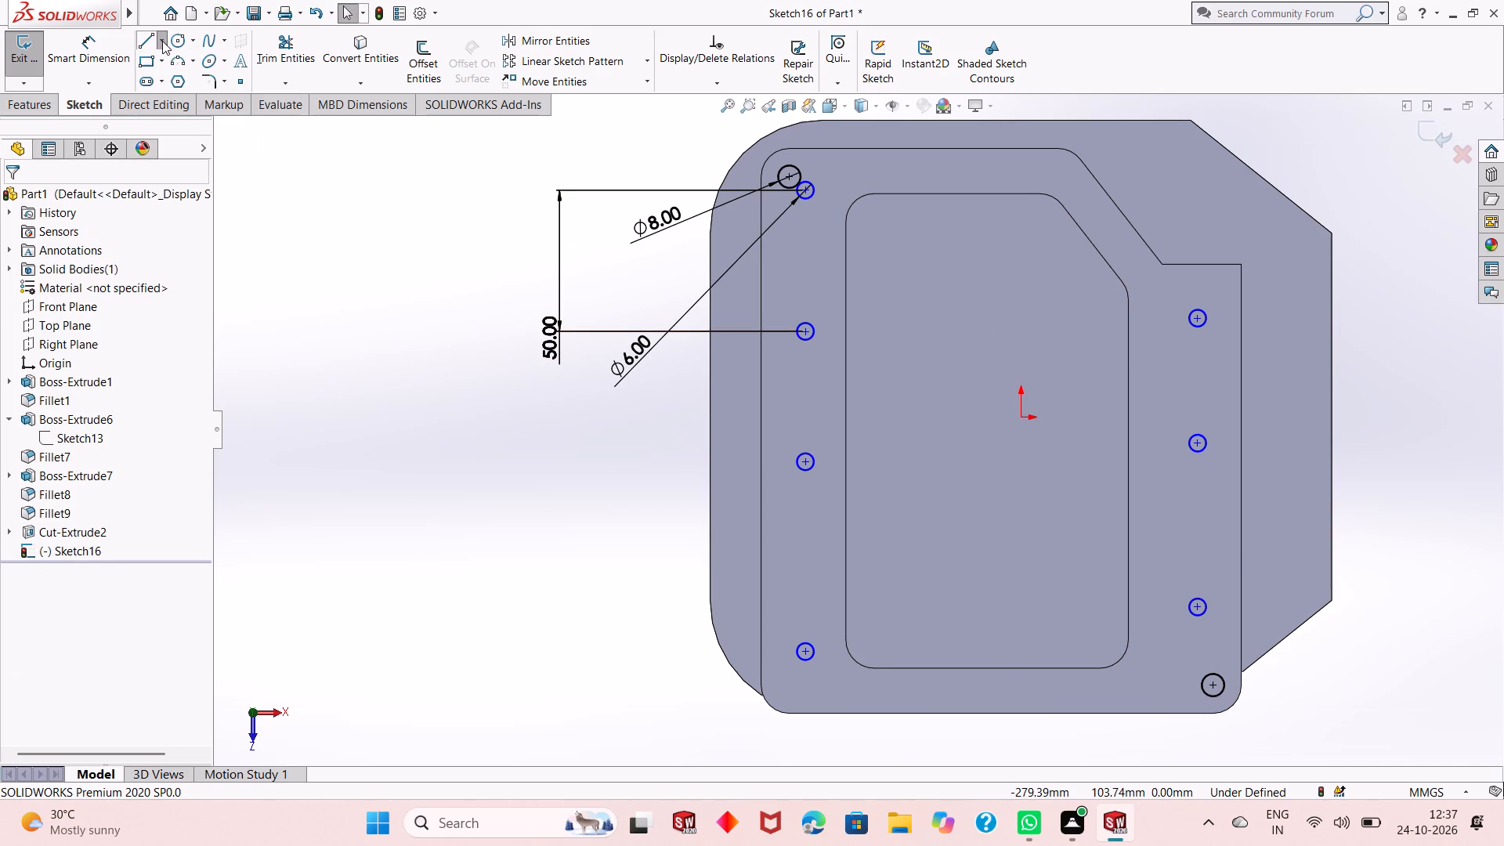
pyautogui.click(162, 40)
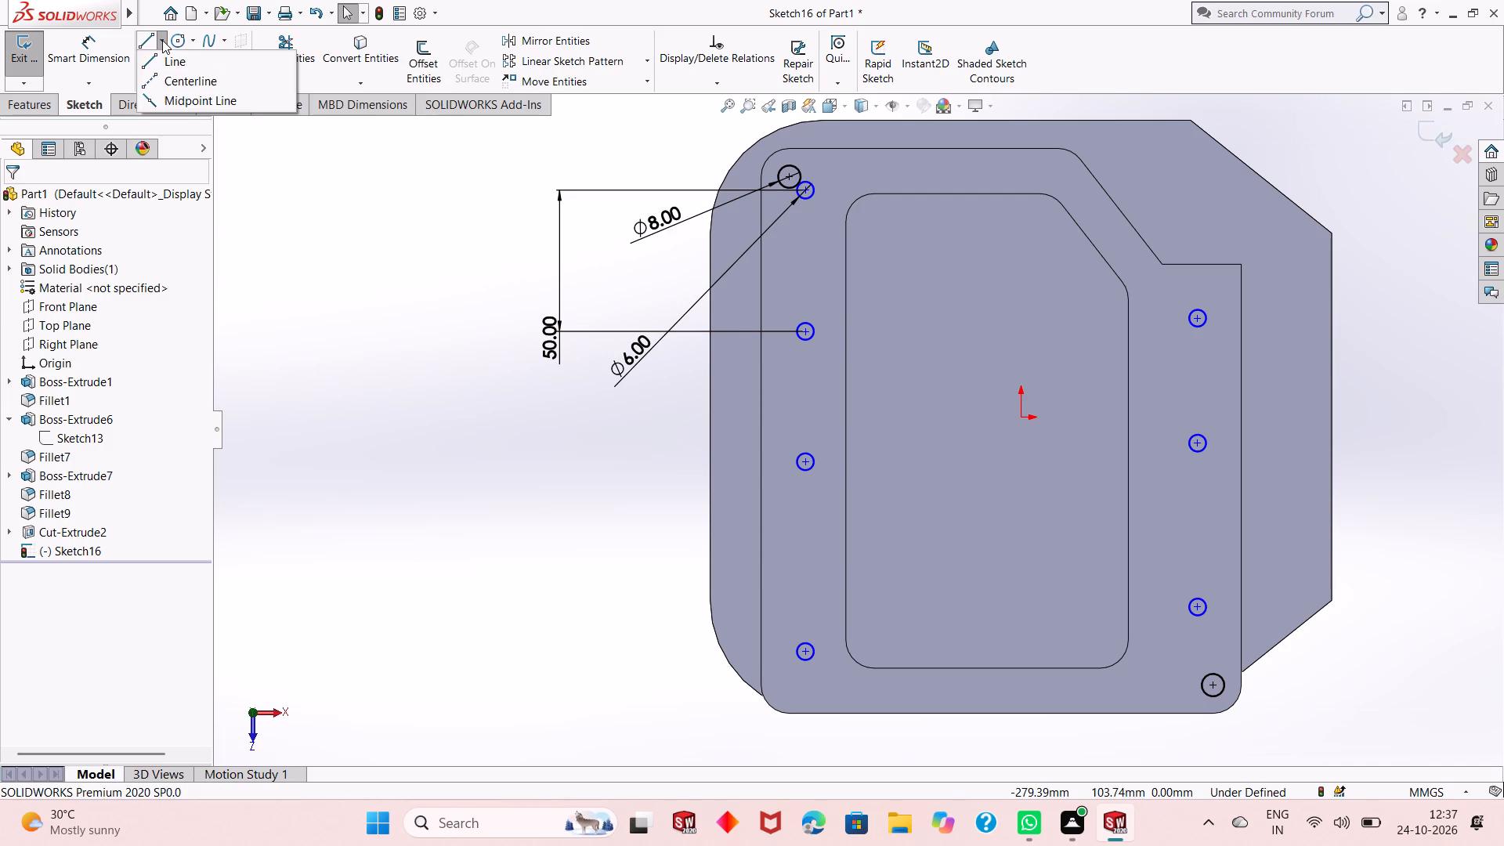
pyautogui.click(175, 82)
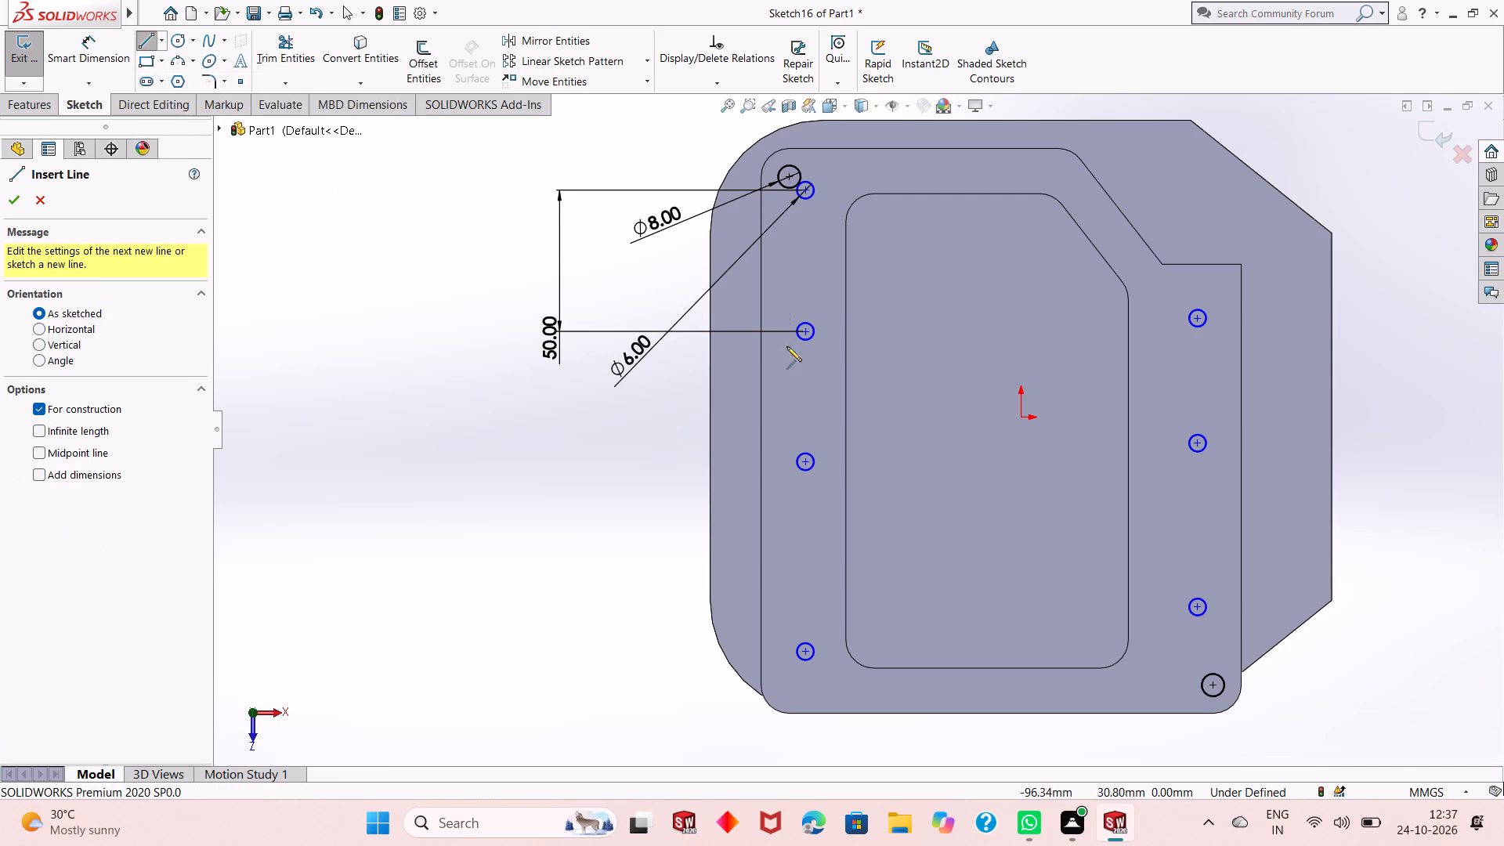
pyautogui.click(1018, 420)
pyautogui.click(980, 420)
pyautogui.rightClick(980, 420)
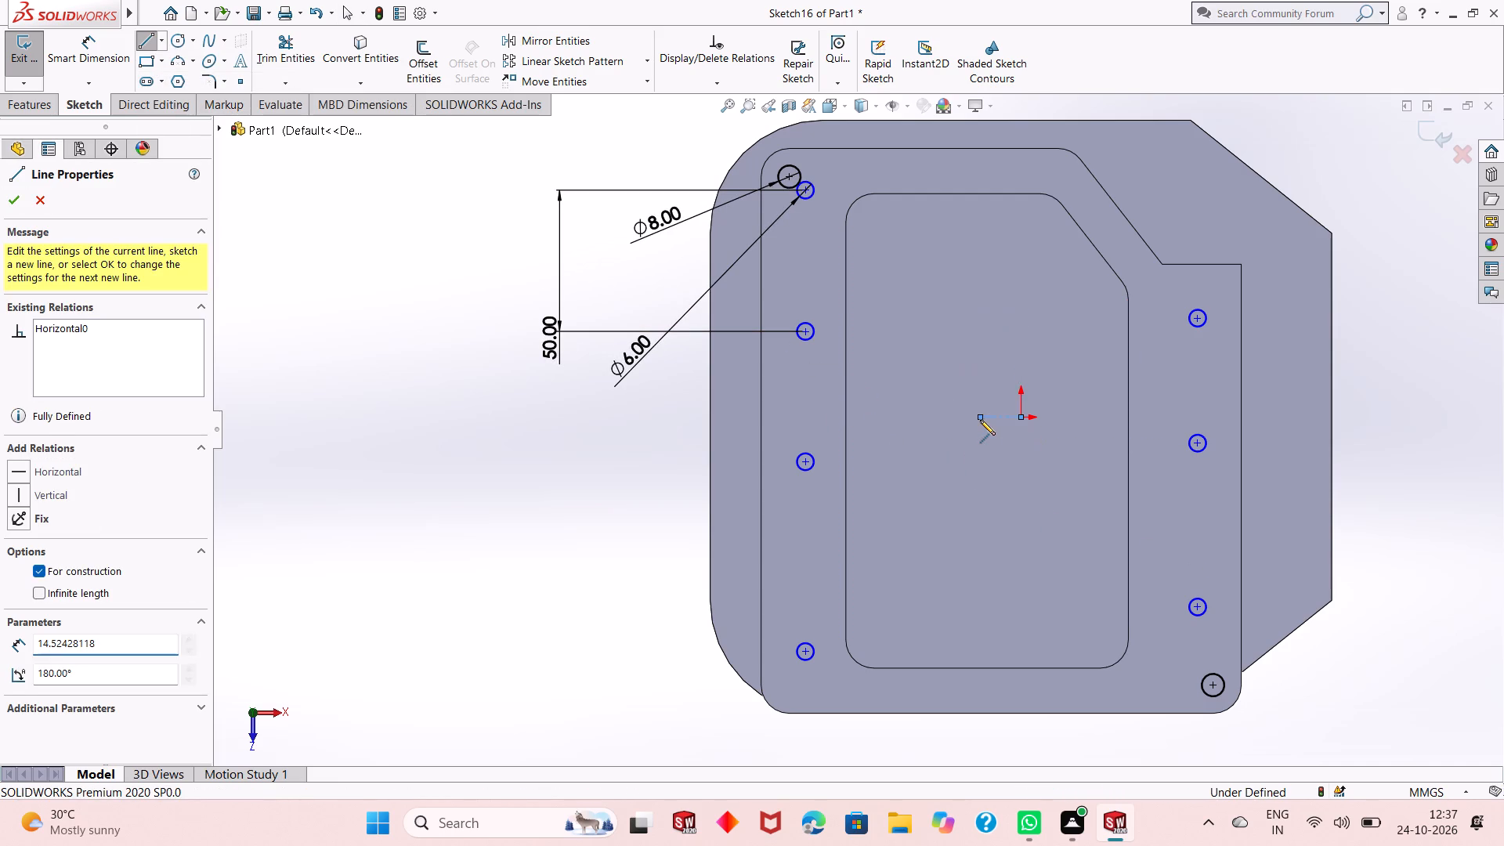
pyautogui.click(988, 429)
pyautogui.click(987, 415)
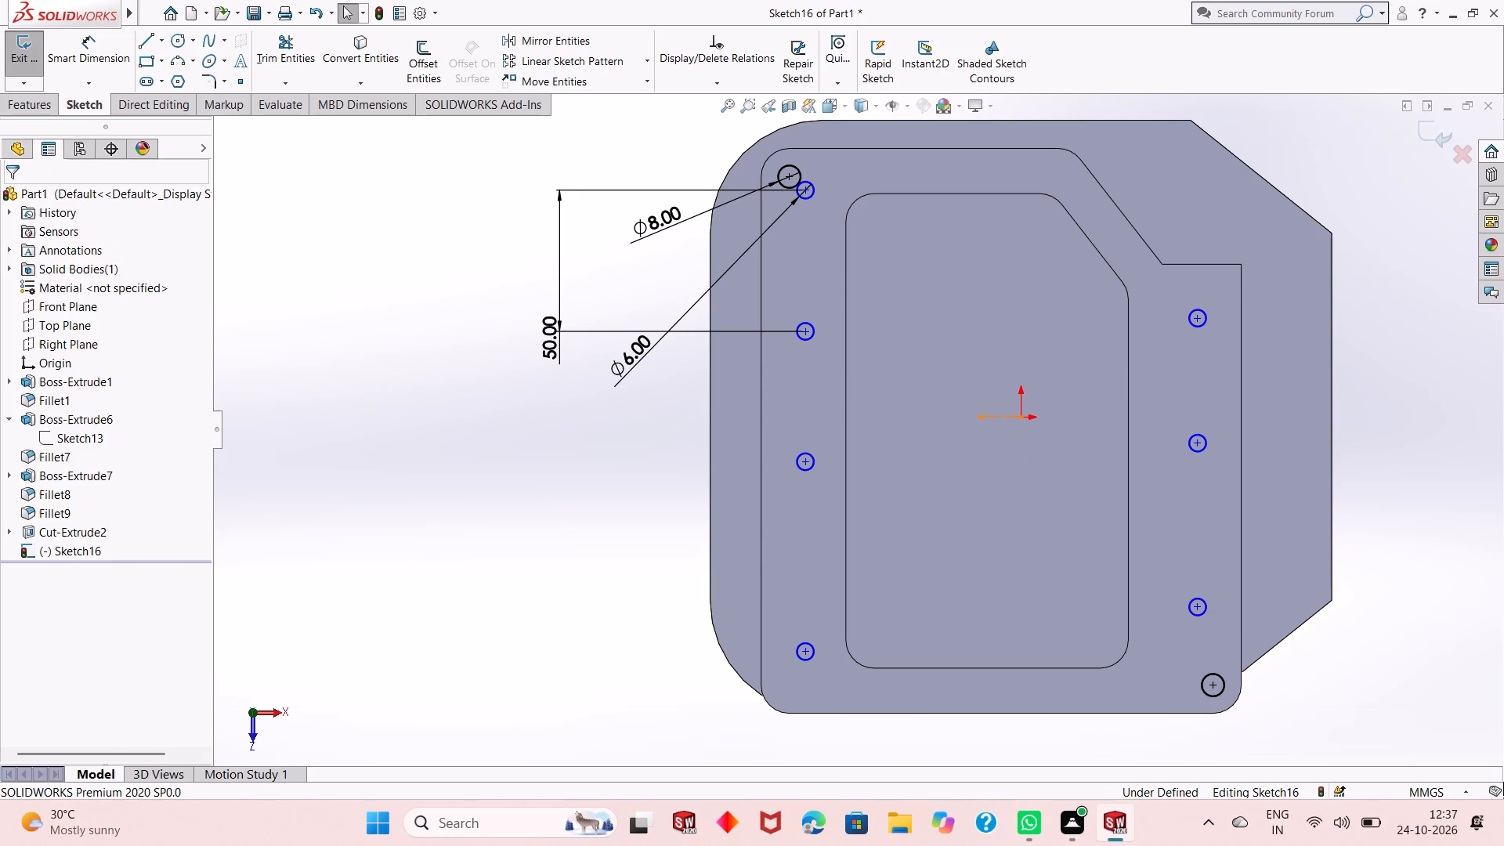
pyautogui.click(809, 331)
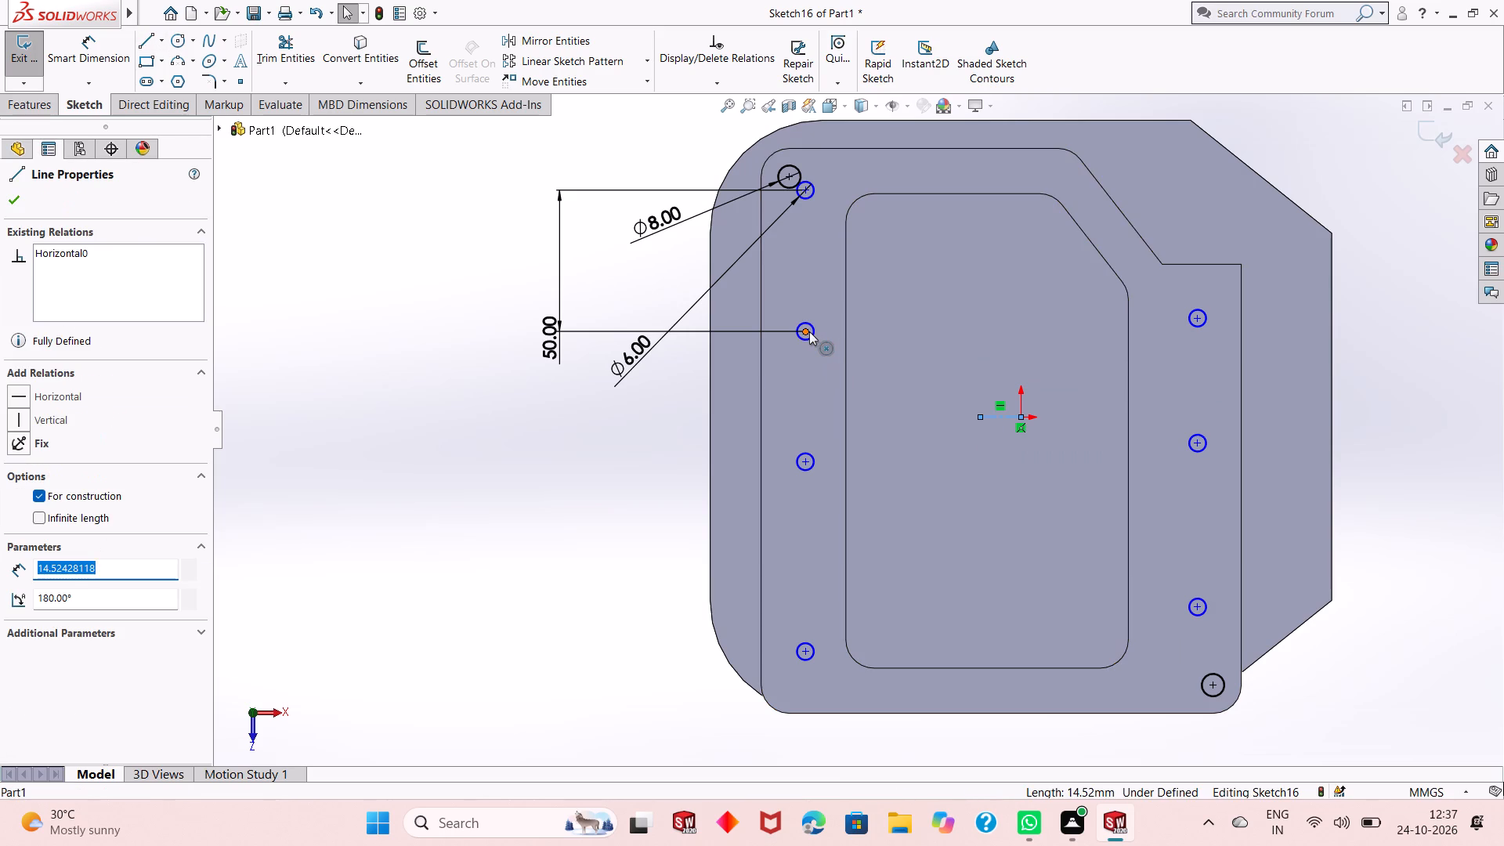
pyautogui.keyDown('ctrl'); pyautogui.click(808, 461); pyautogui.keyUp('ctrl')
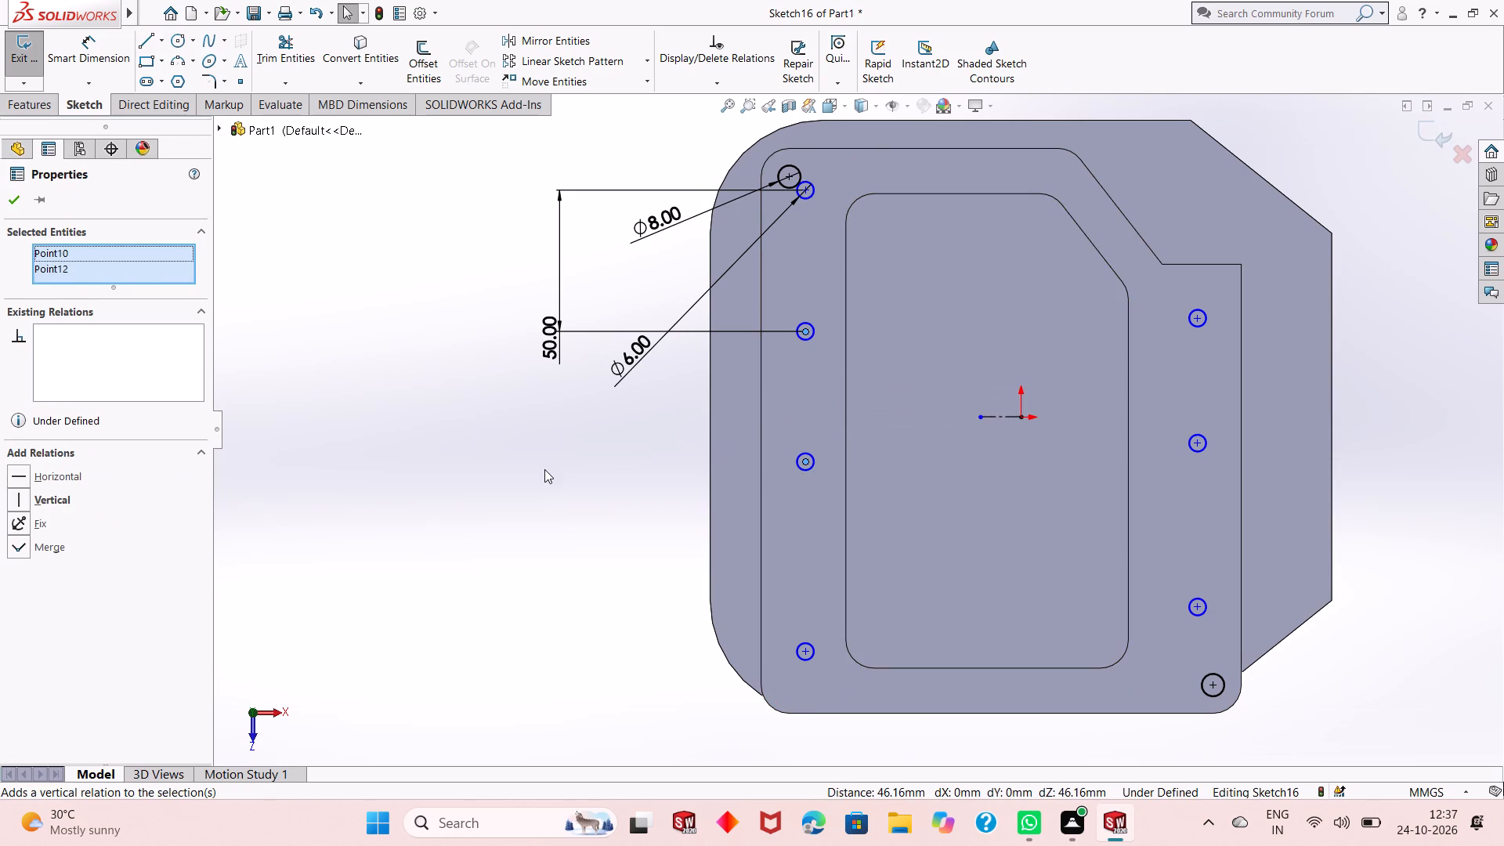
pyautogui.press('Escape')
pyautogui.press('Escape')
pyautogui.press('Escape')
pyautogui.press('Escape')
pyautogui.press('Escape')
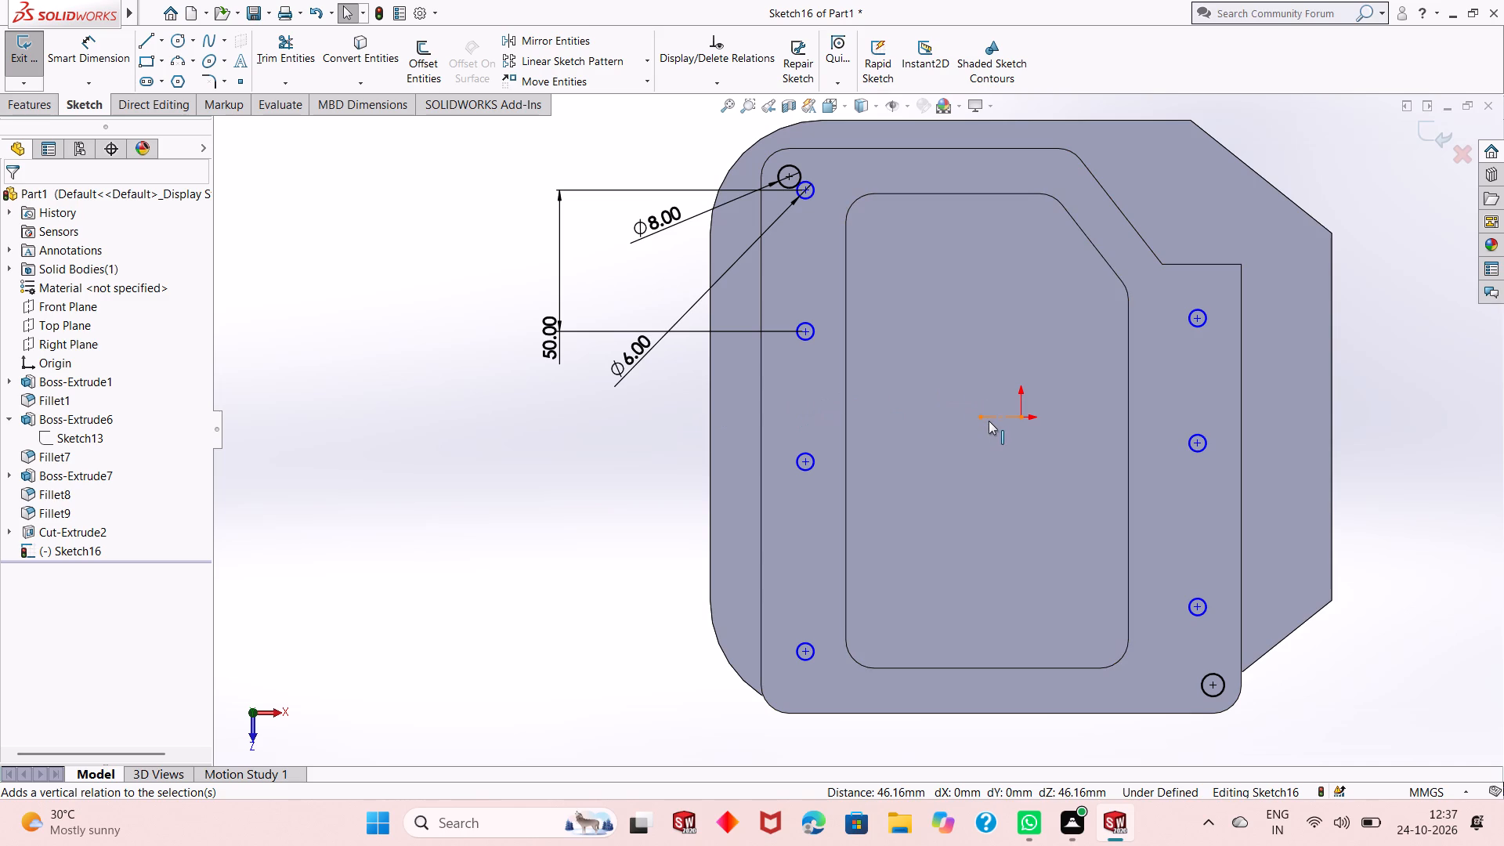
# Make the second and third left-column circle centres symmetric about the horizontal centerline at the origin.
pyautogui.click(990, 421)
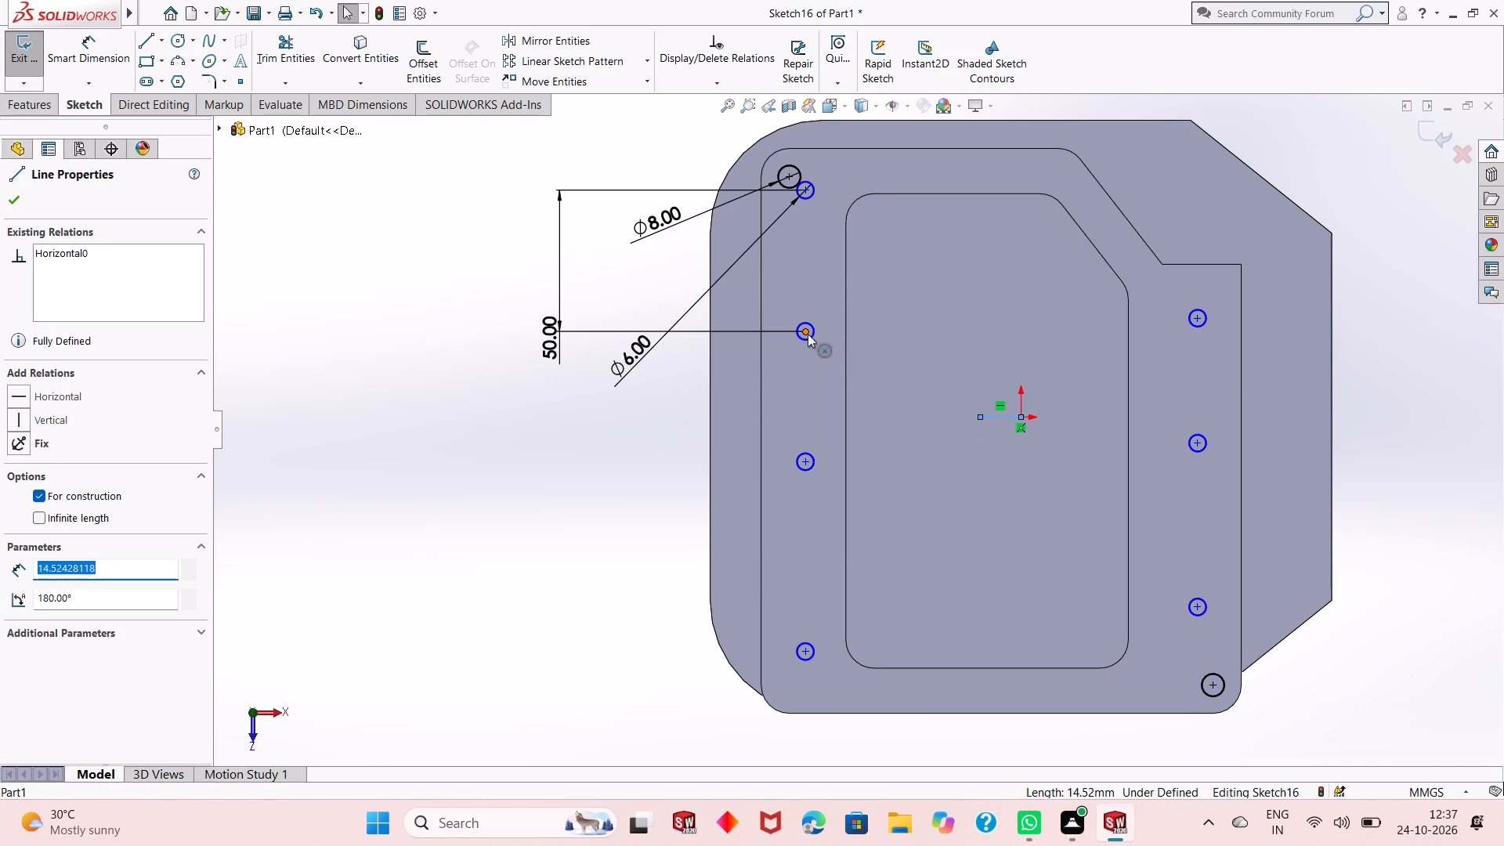
pyautogui.keyDown('ctrl'); pyautogui.click(807, 334); pyautogui.keyUp('ctrl')
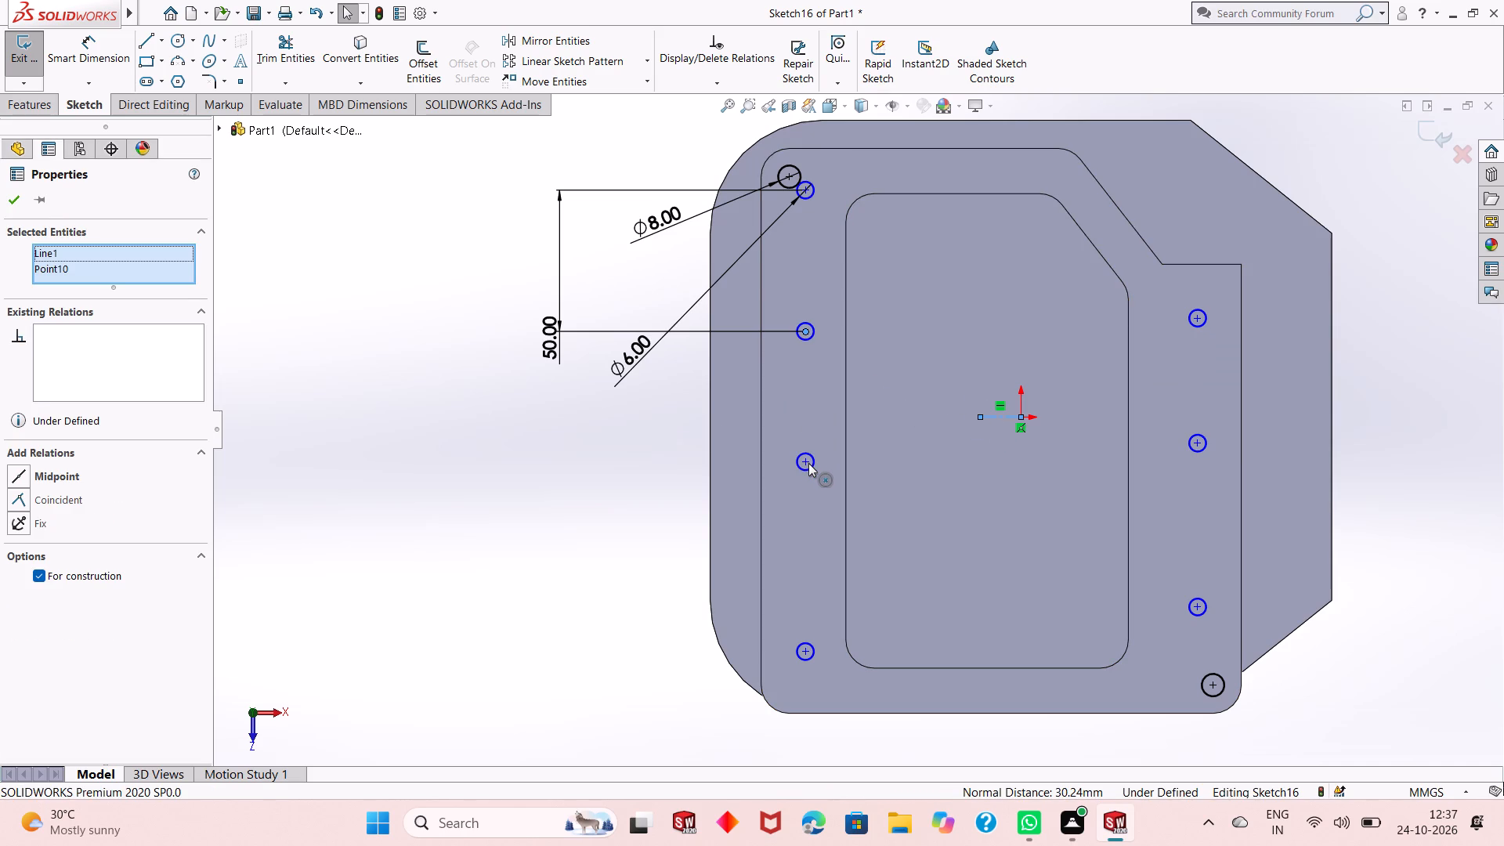
pyautogui.keyDown('ctrl'); pyautogui.click(808, 463); pyautogui.keyUp('ctrl')
pyautogui.click(851, 391)
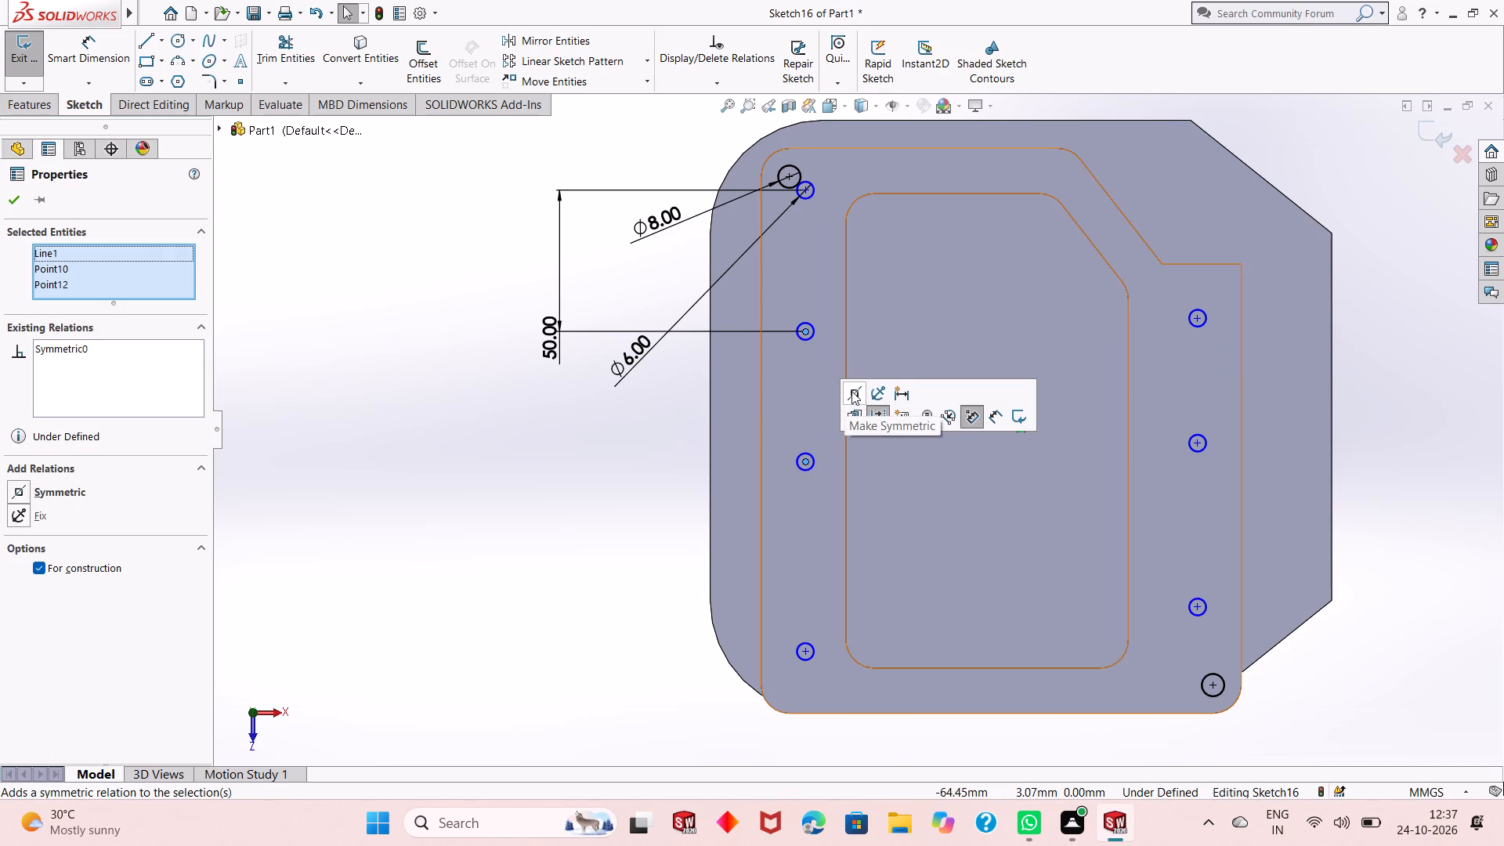
pyautogui.click(22, 209)
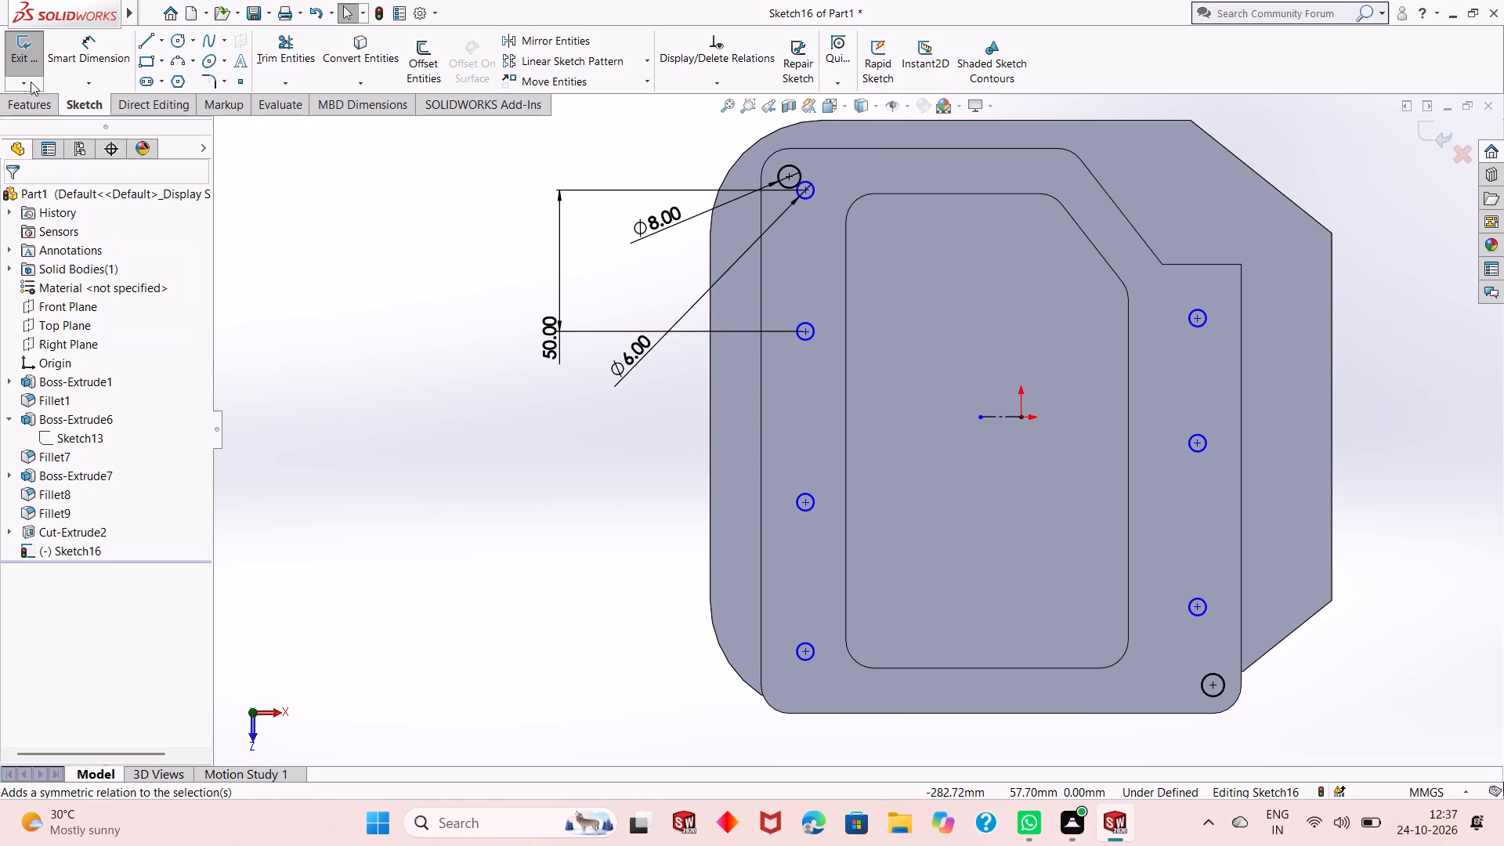
# Dimension the vertical distance between the second and third circles in the left rim column as 50 mm.
pyautogui.click(92, 49)
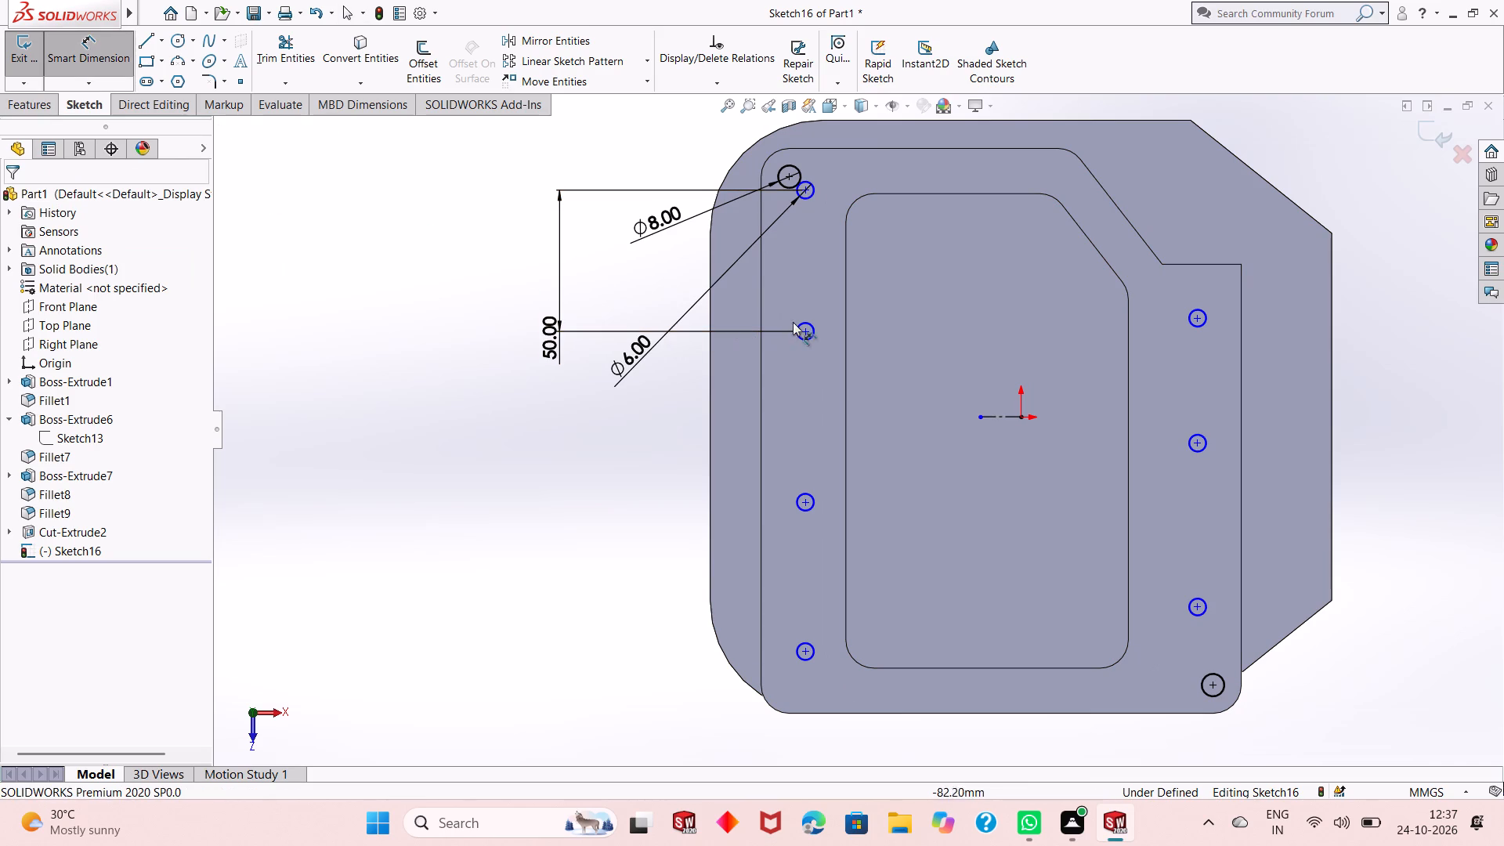
pyautogui.click(802, 334)
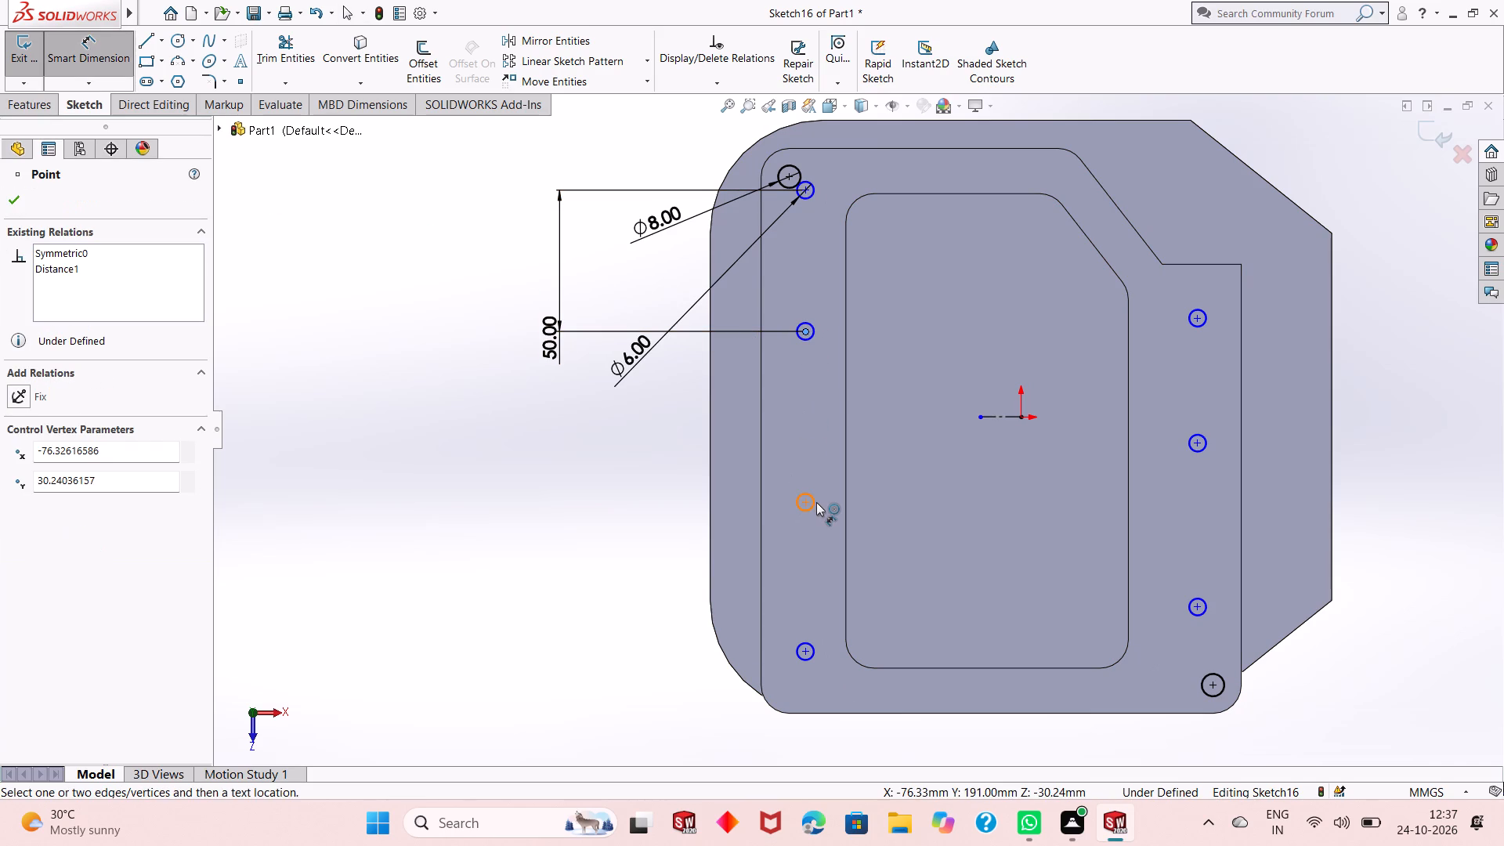
pyautogui.click(806, 504)
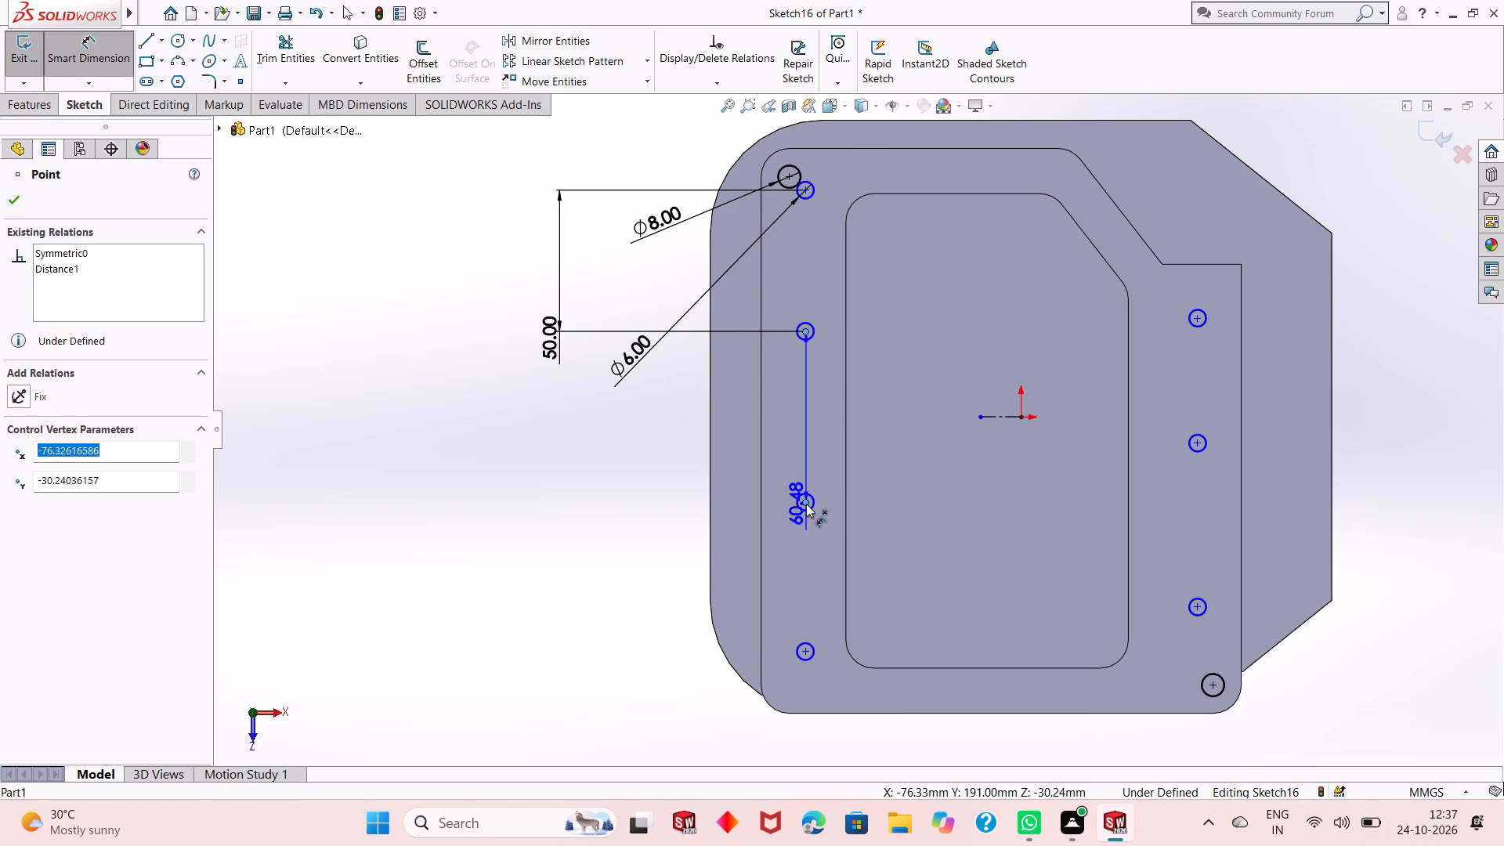
pyautogui.click(497, 493)
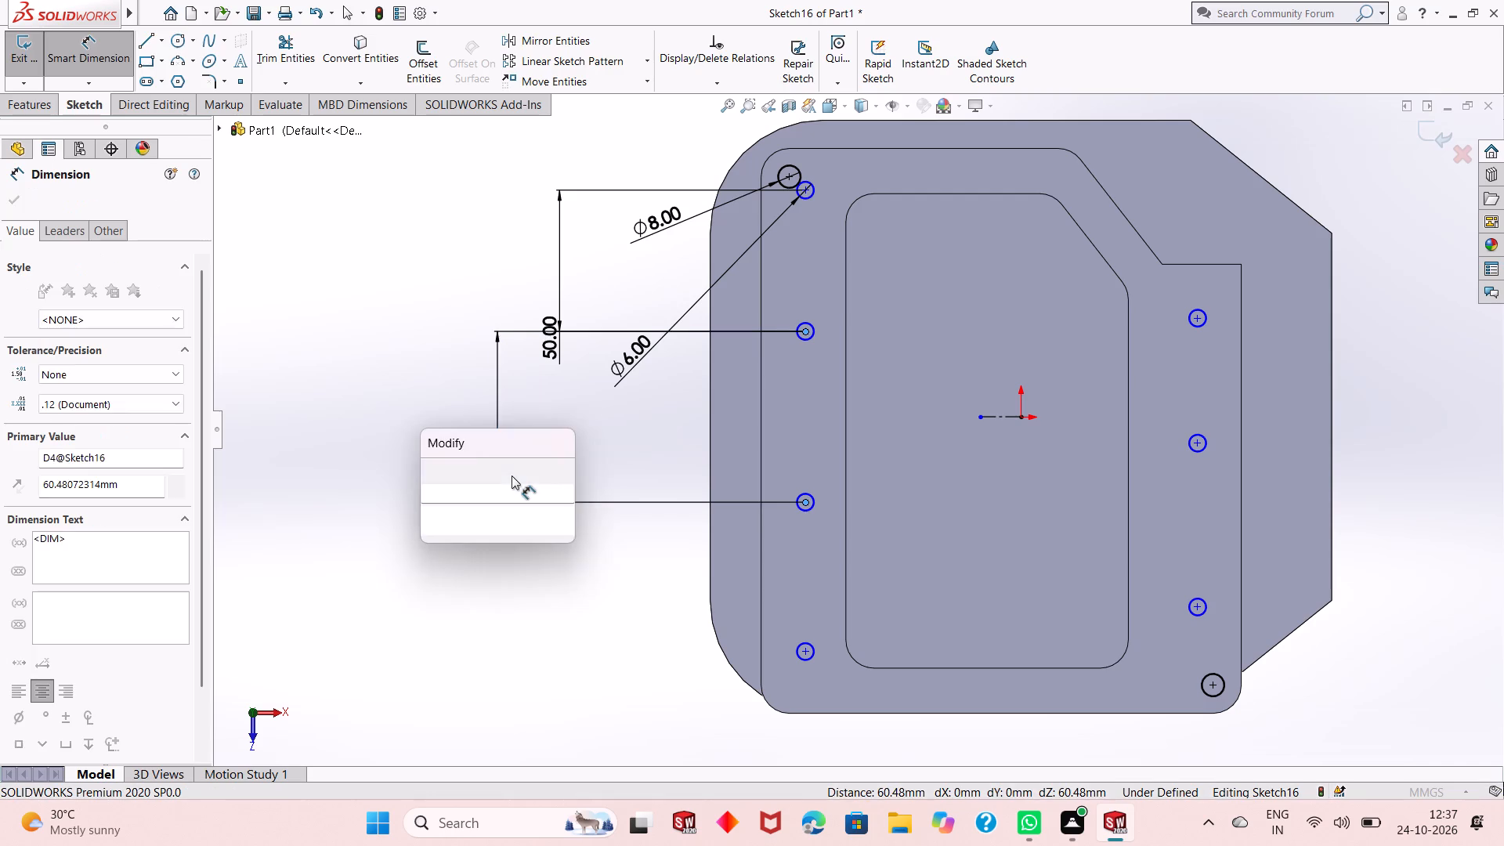
pyautogui.write('50')
pyautogui.press('Return')
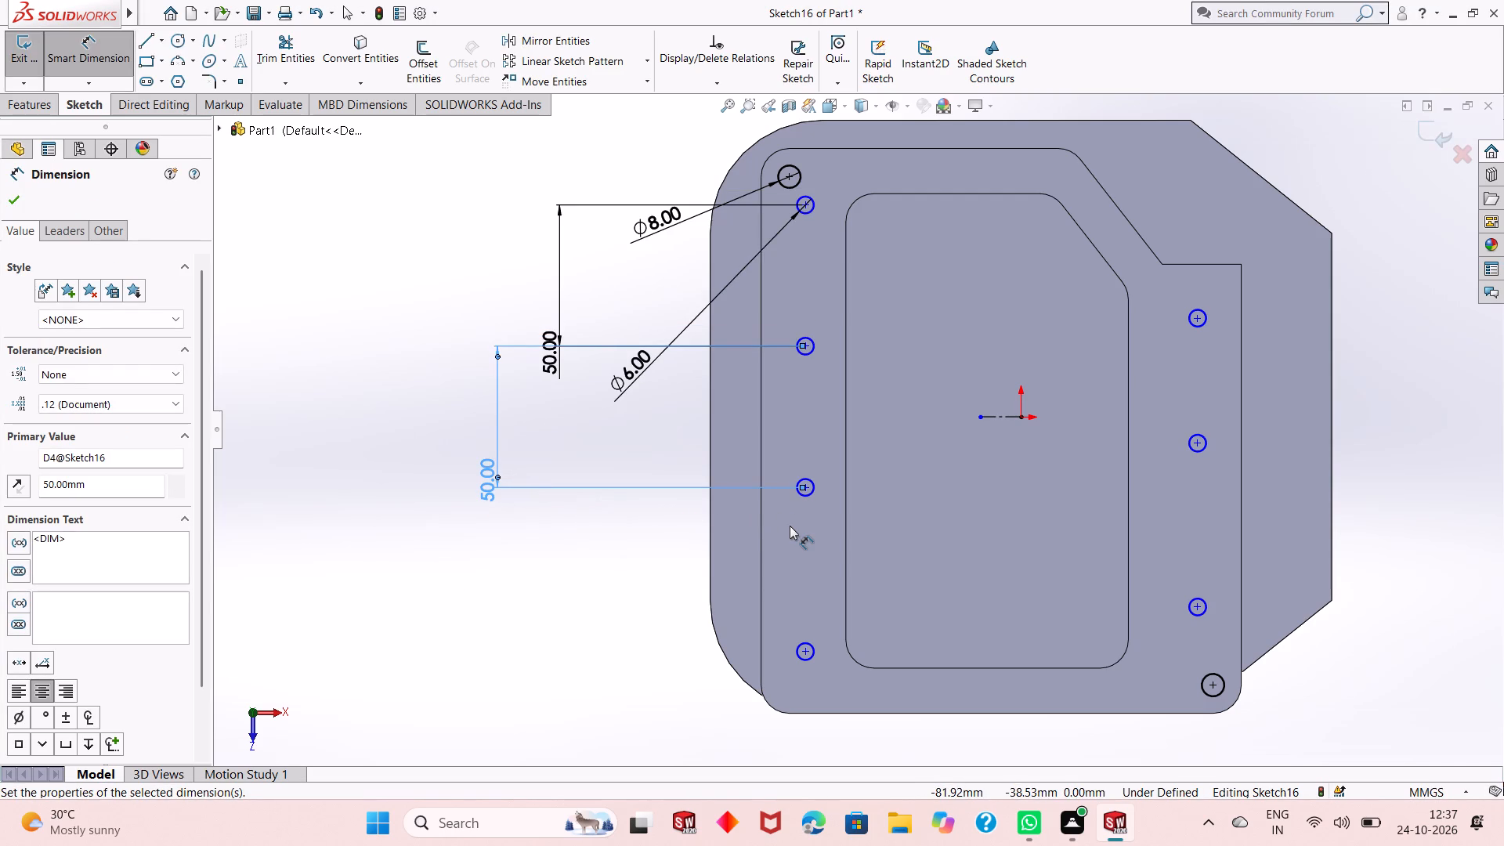
# Dimension the vertical distance between the third and bottom circles in the left rim column as 60 mm.
pyautogui.click(803, 491)
pyautogui.click(805, 655)
pyautogui.click(565, 653)
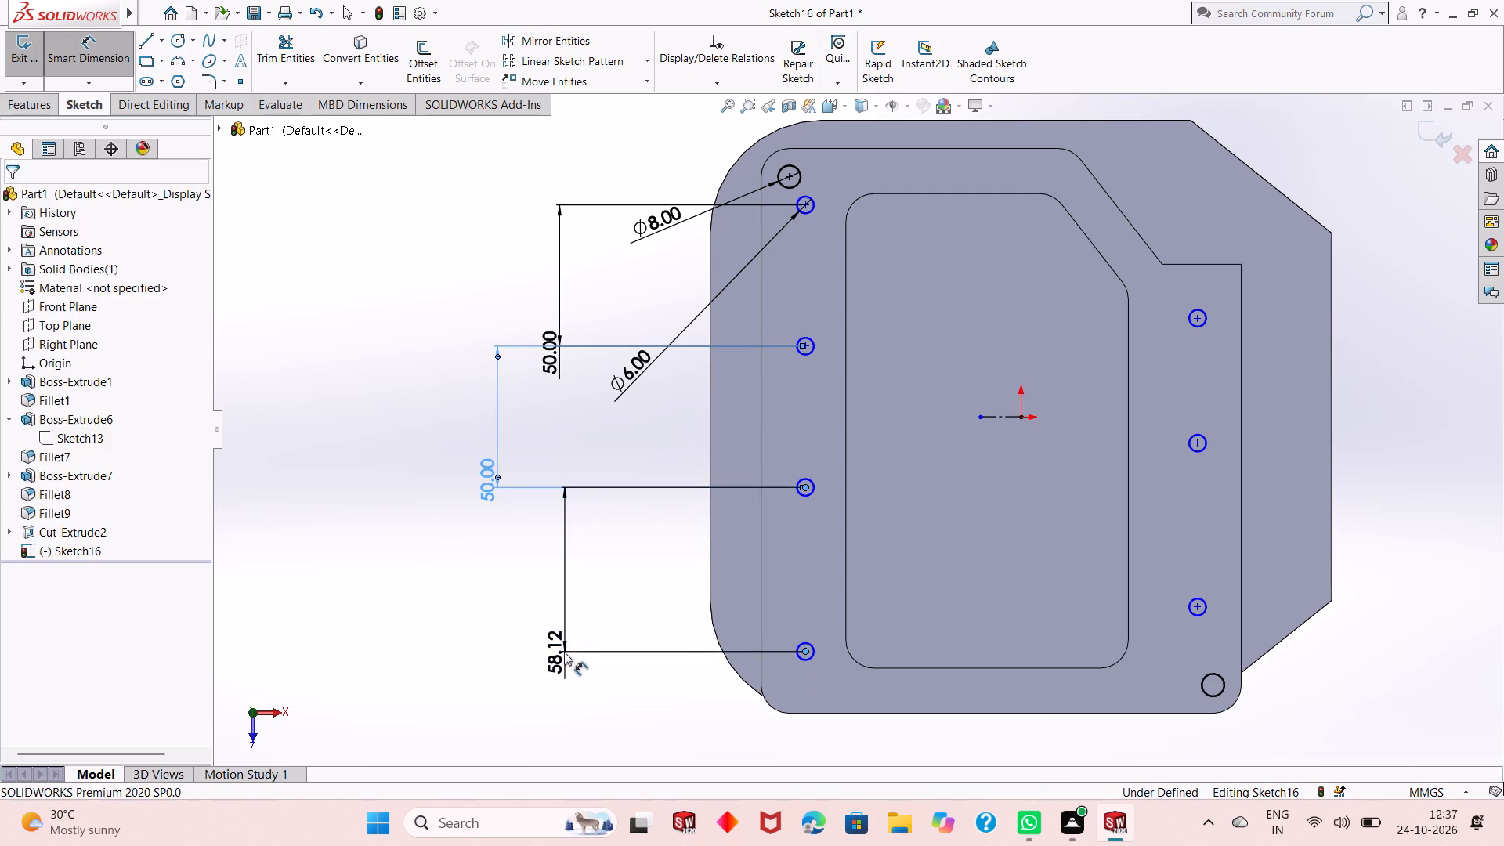
pyautogui.write('60')
pyautogui.press('Return')
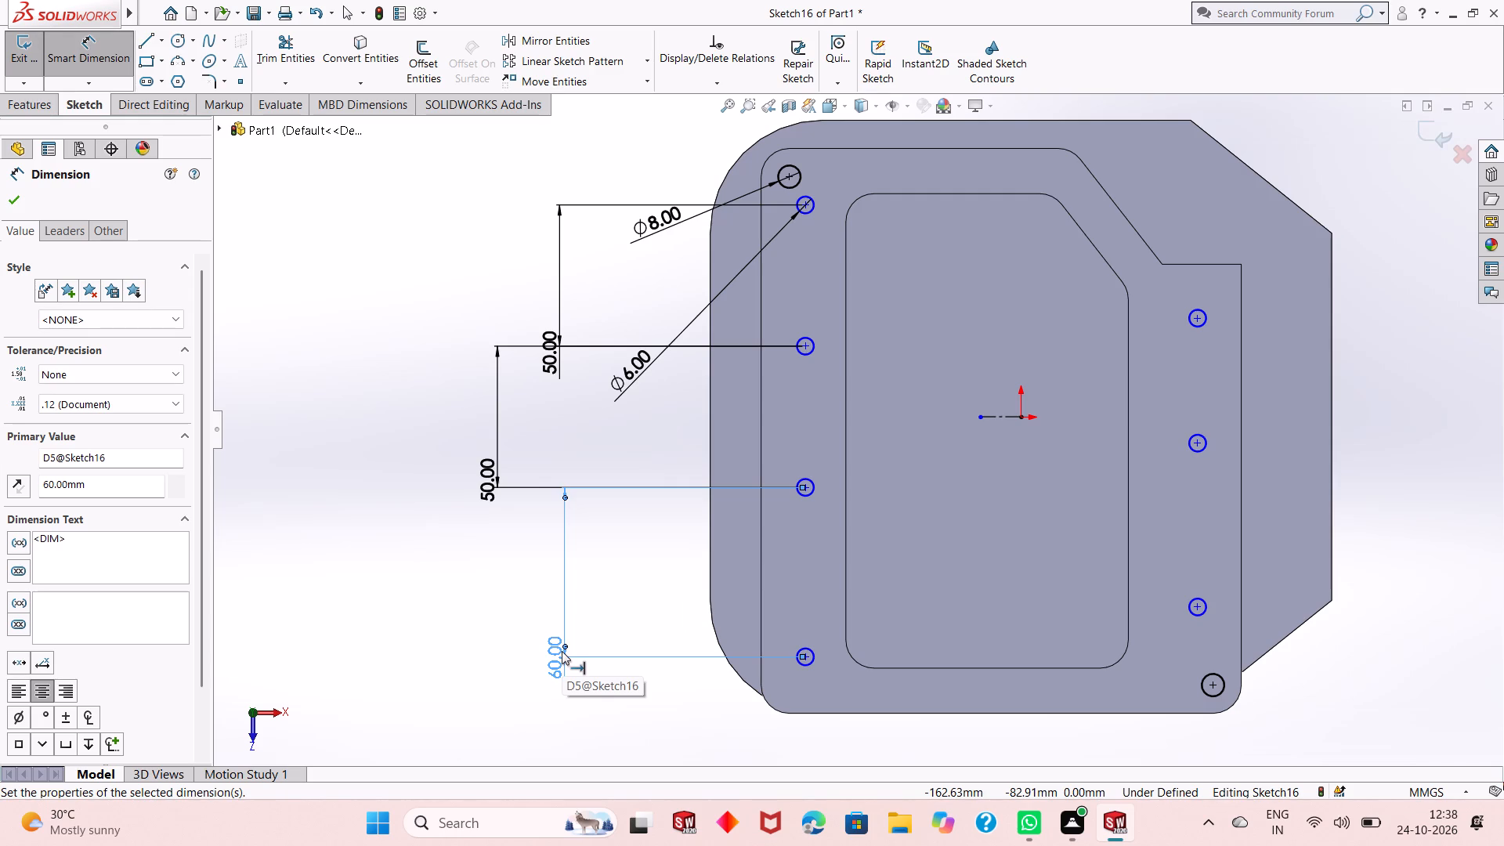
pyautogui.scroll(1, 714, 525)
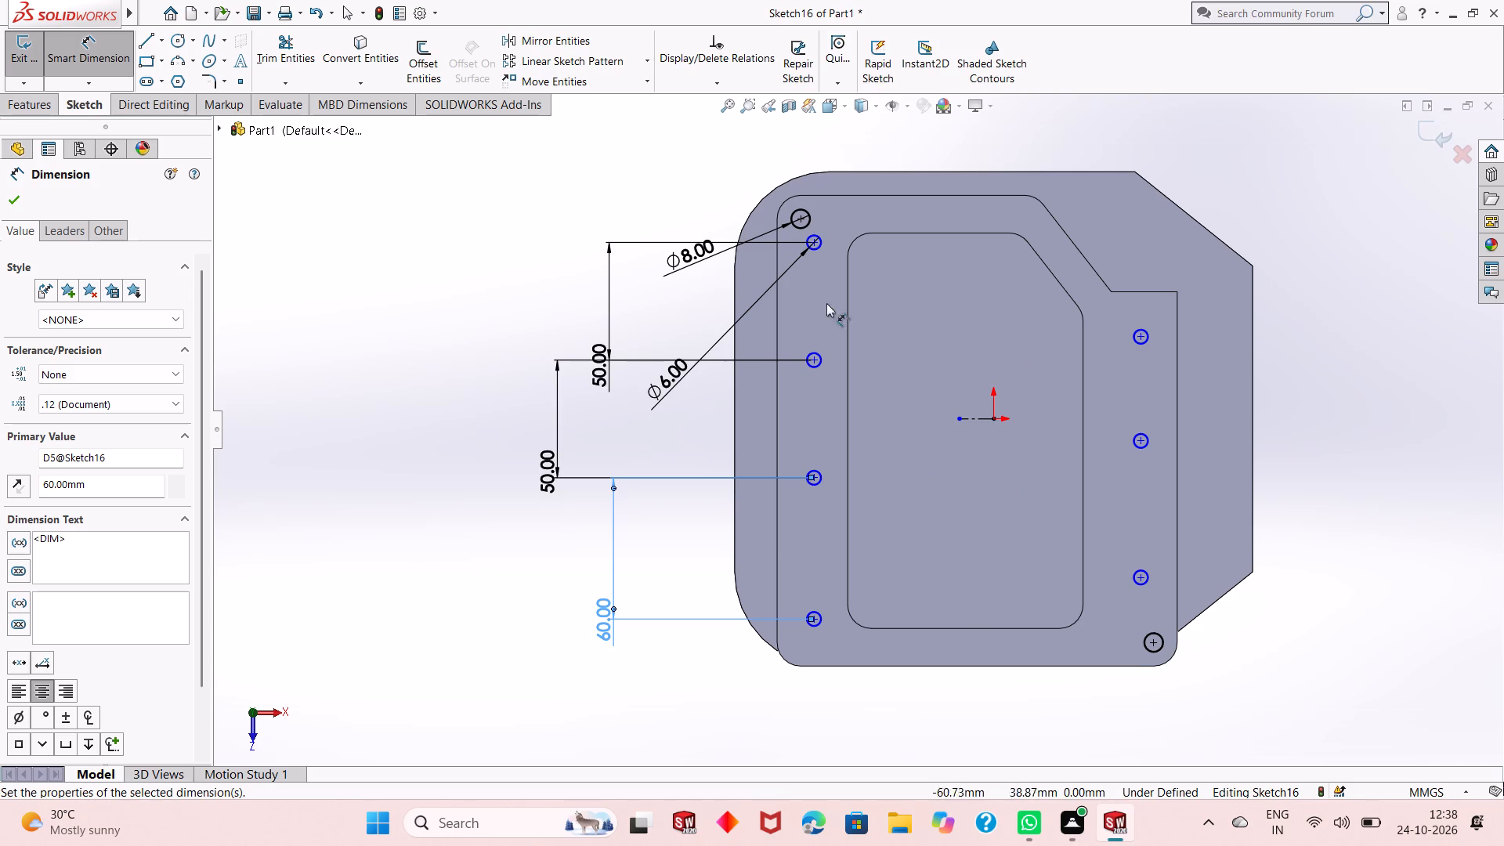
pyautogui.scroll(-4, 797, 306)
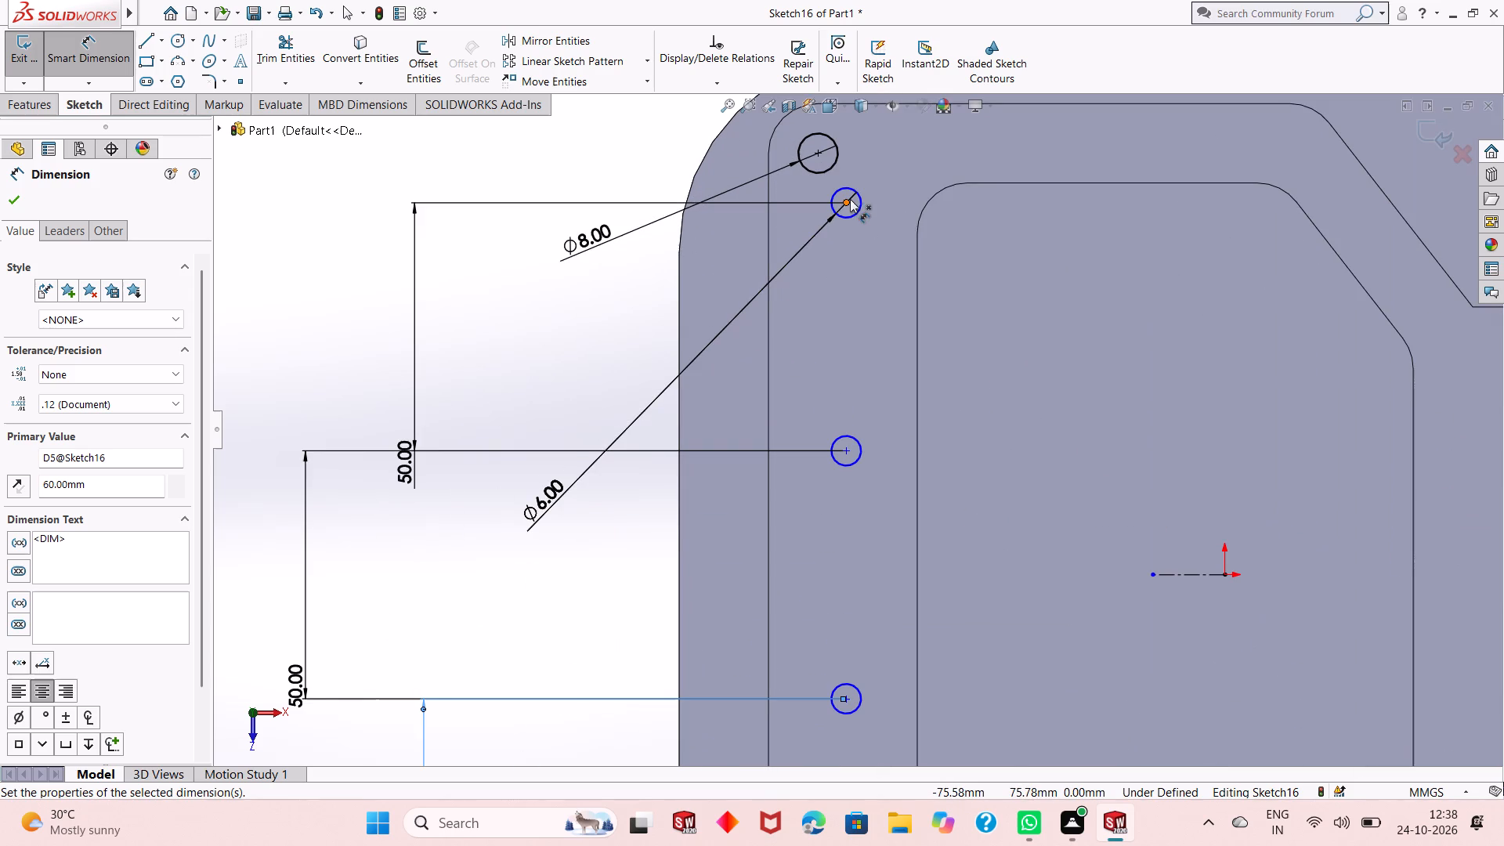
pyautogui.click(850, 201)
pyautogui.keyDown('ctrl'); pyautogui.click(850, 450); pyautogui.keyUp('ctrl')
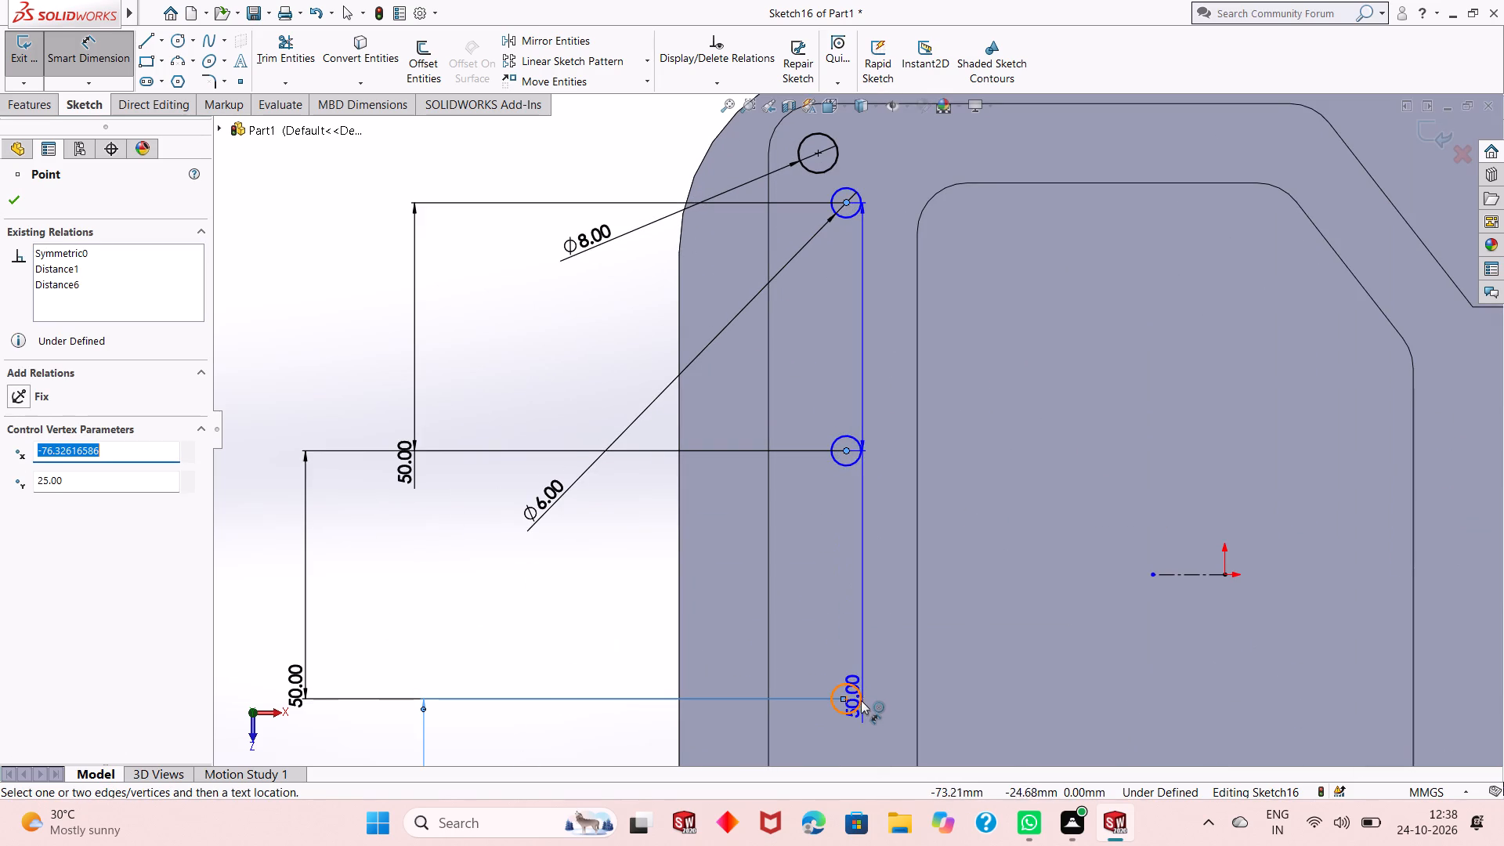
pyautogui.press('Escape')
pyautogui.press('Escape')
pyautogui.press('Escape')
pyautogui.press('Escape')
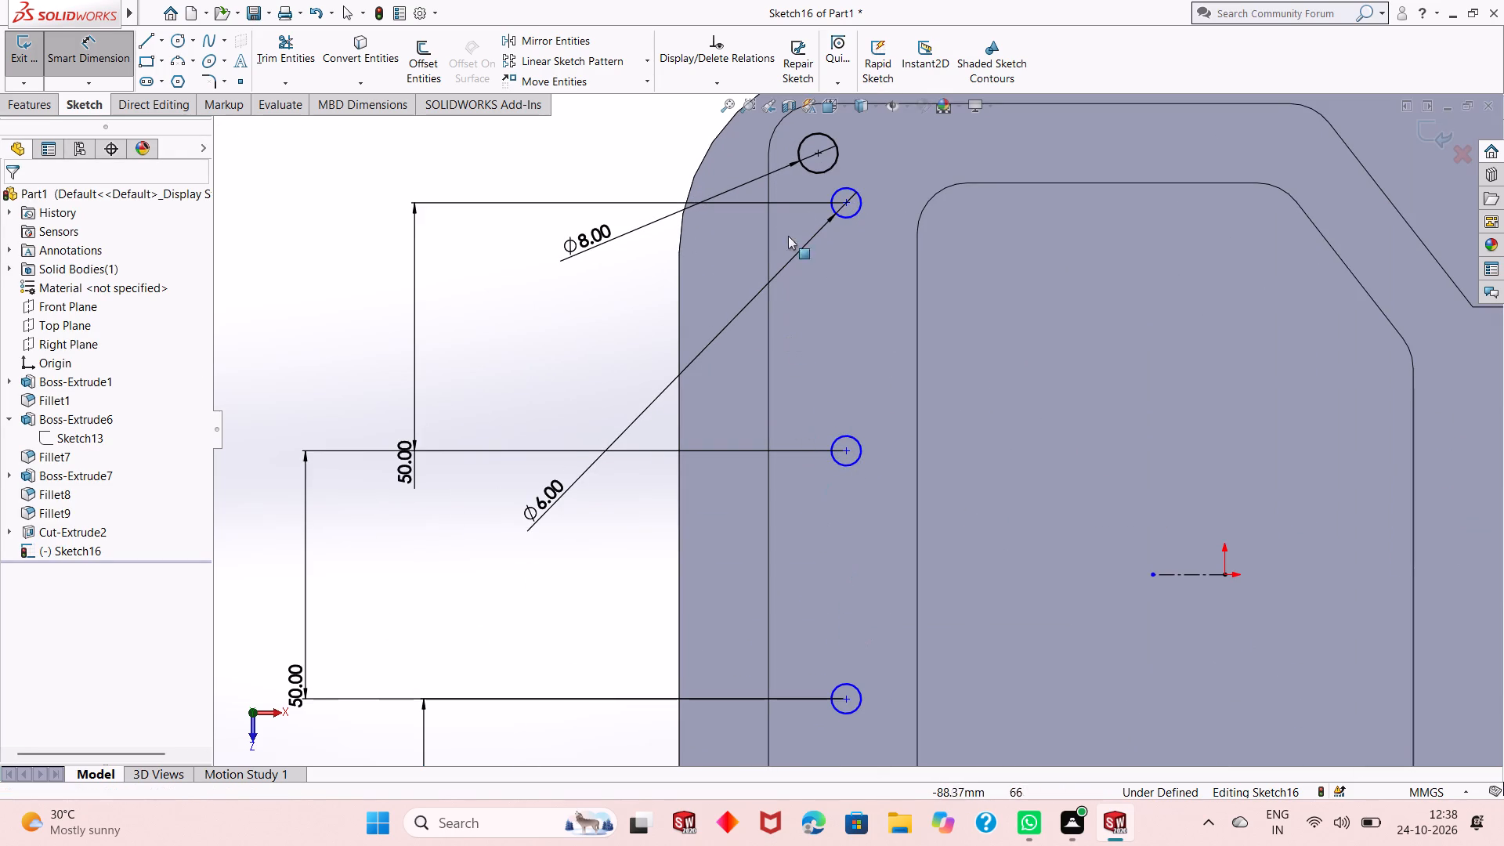
# Add a vertical relation aligning the centres of all four 6 mm circles in the left rim column.
pyautogui.click(850, 205)
pyautogui.keyDown('ctrl'); pyautogui.click(848, 457); pyautogui.keyUp('ctrl')
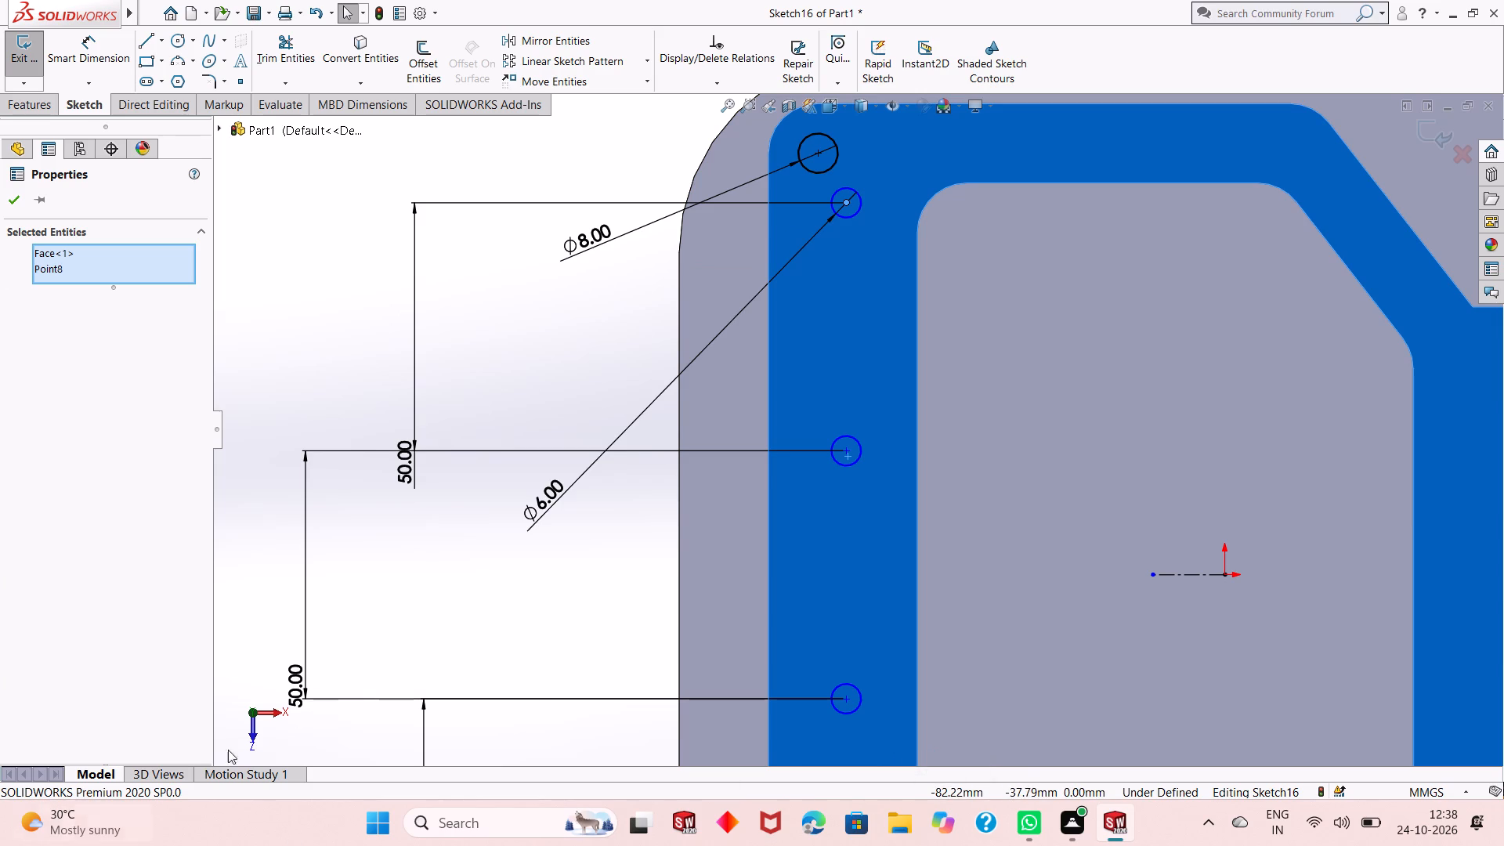
pyautogui.rightClick(44, 255)
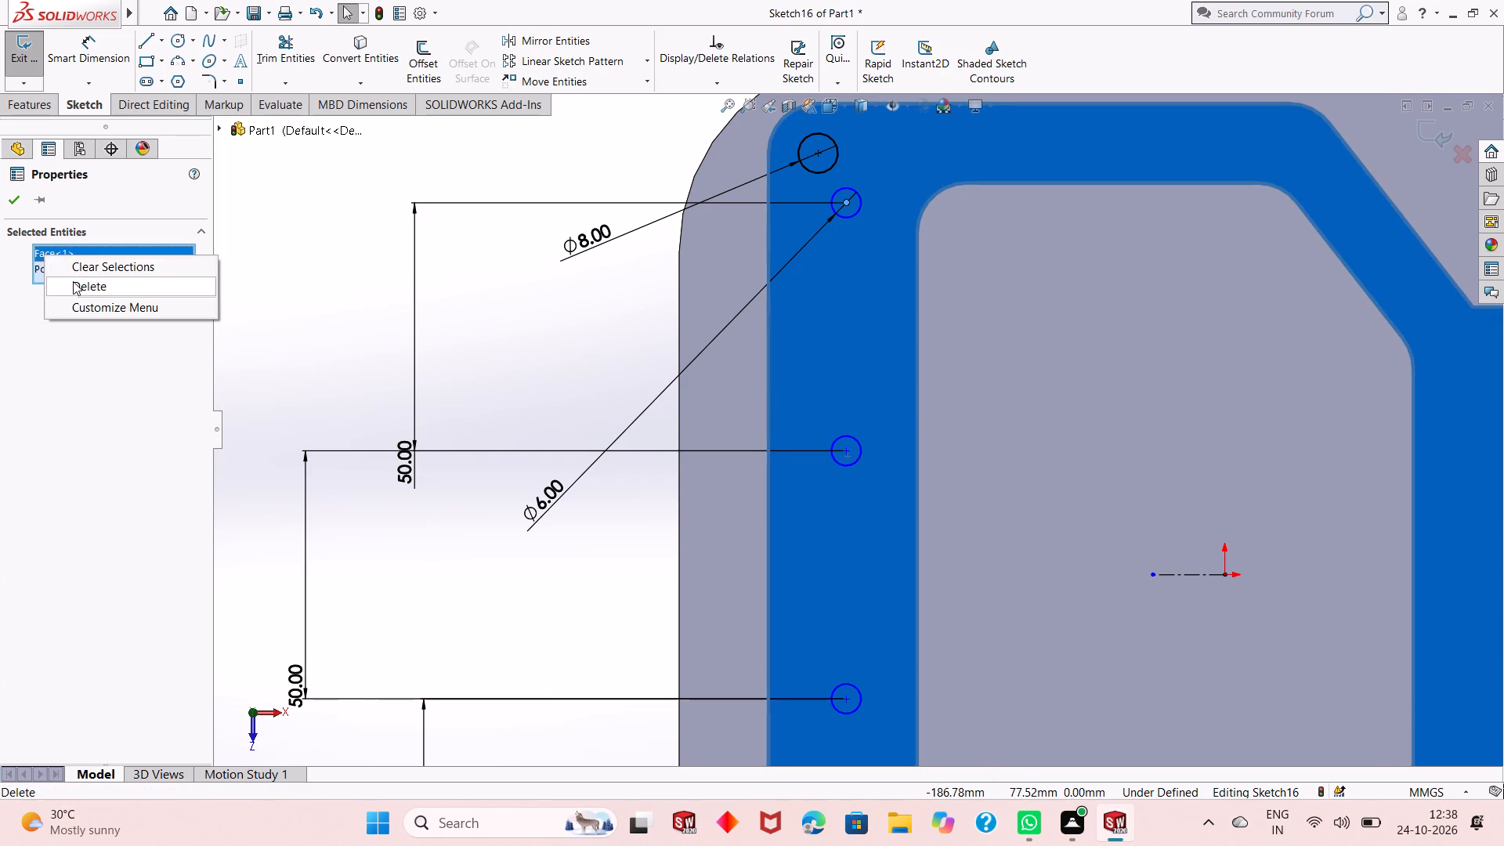
pyautogui.click(74, 284)
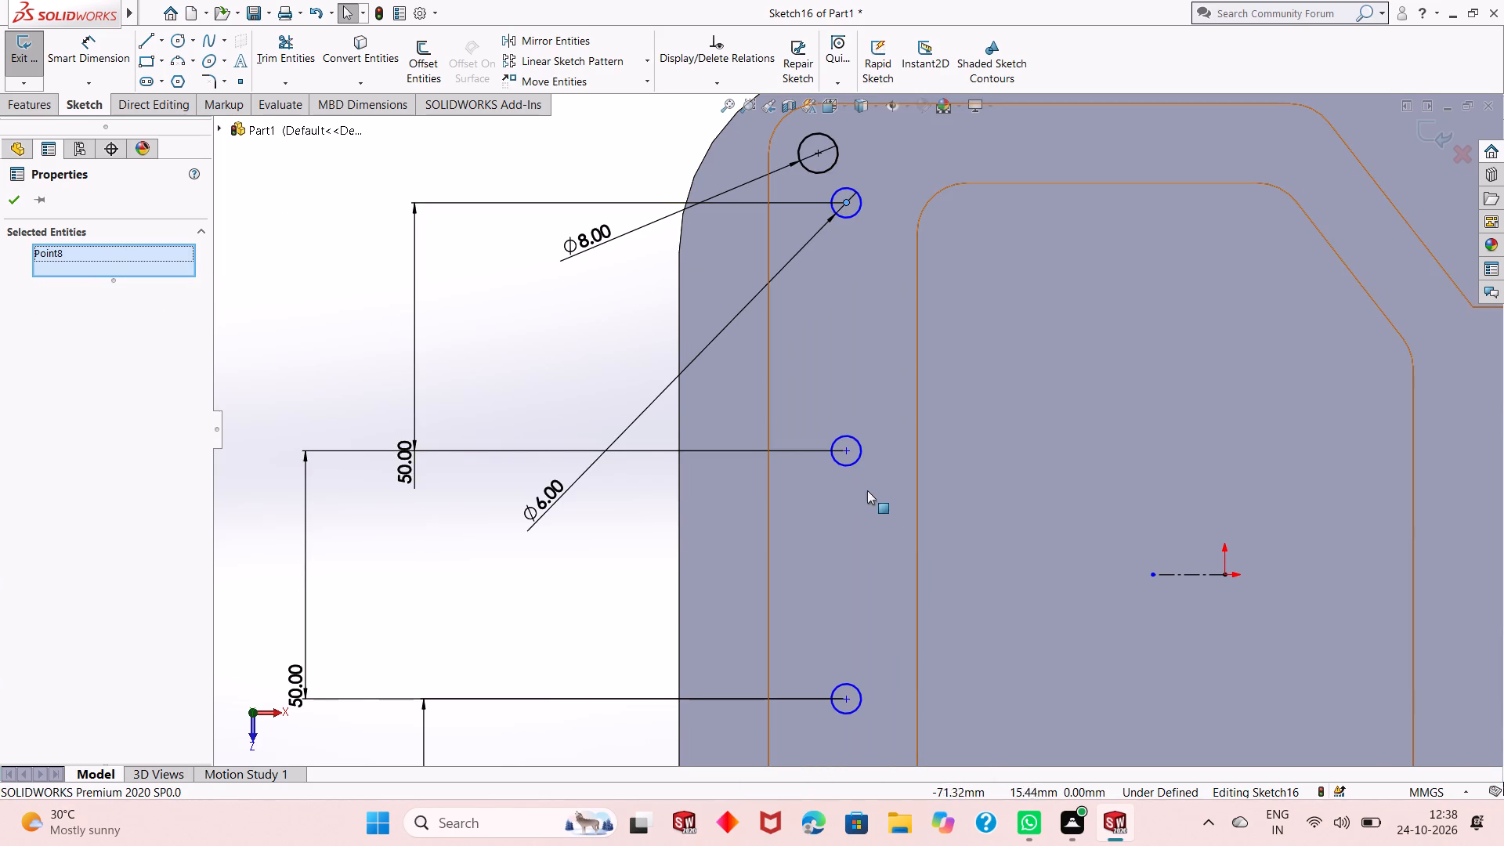
pyautogui.keyDown('ctrl'); pyautogui.click(849, 451); pyautogui.keyUp('ctrl')
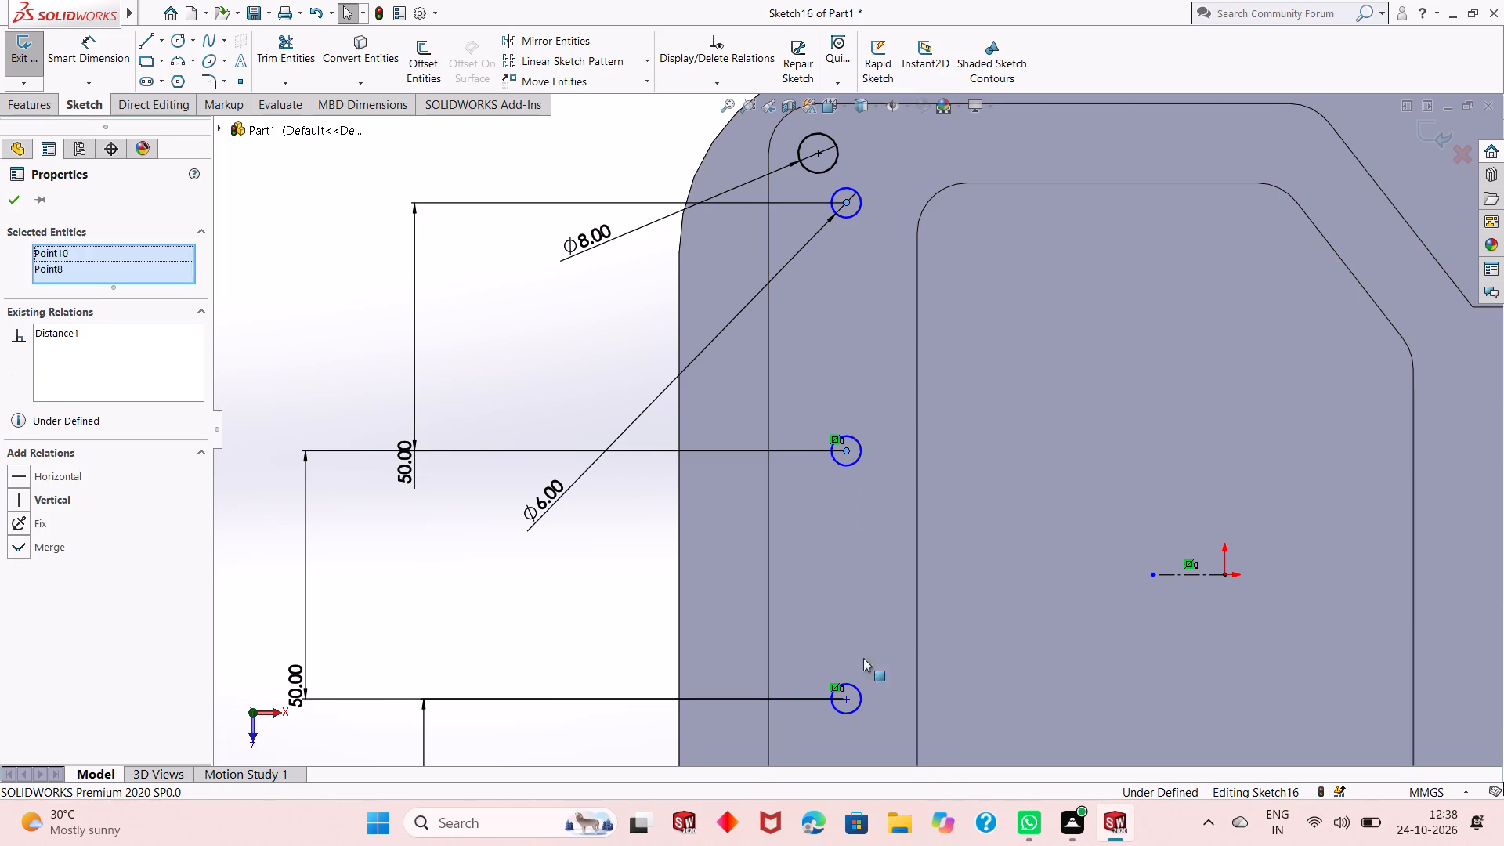
pyautogui.keyDown('ctrl'); pyautogui.click(844, 702); pyautogui.keyUp('ctrl')
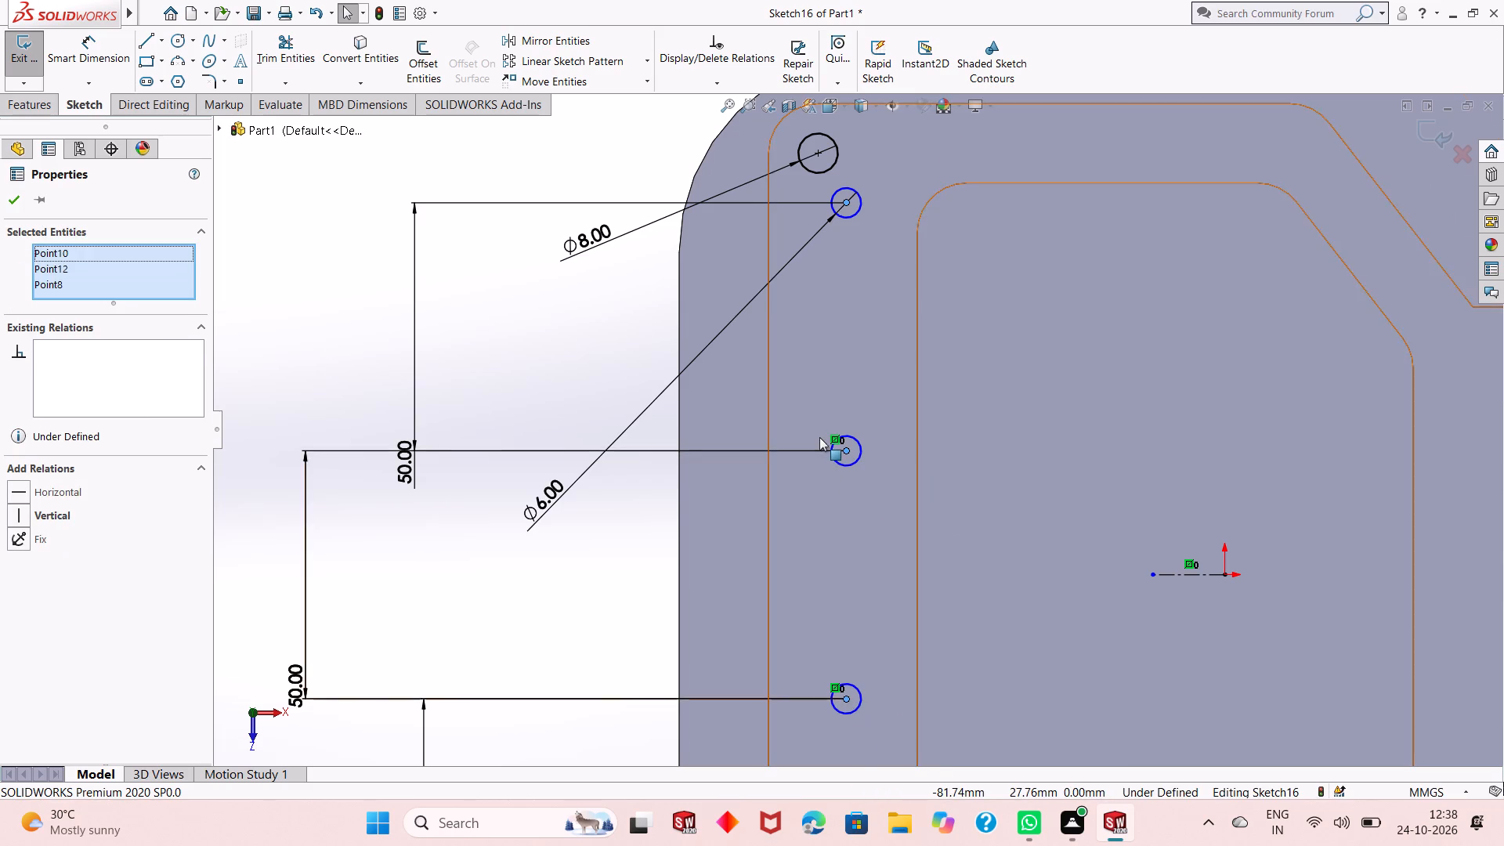
pyautogui.scroll(-4, 819, 437)
pyautogui.scroll(10, 819, 437)
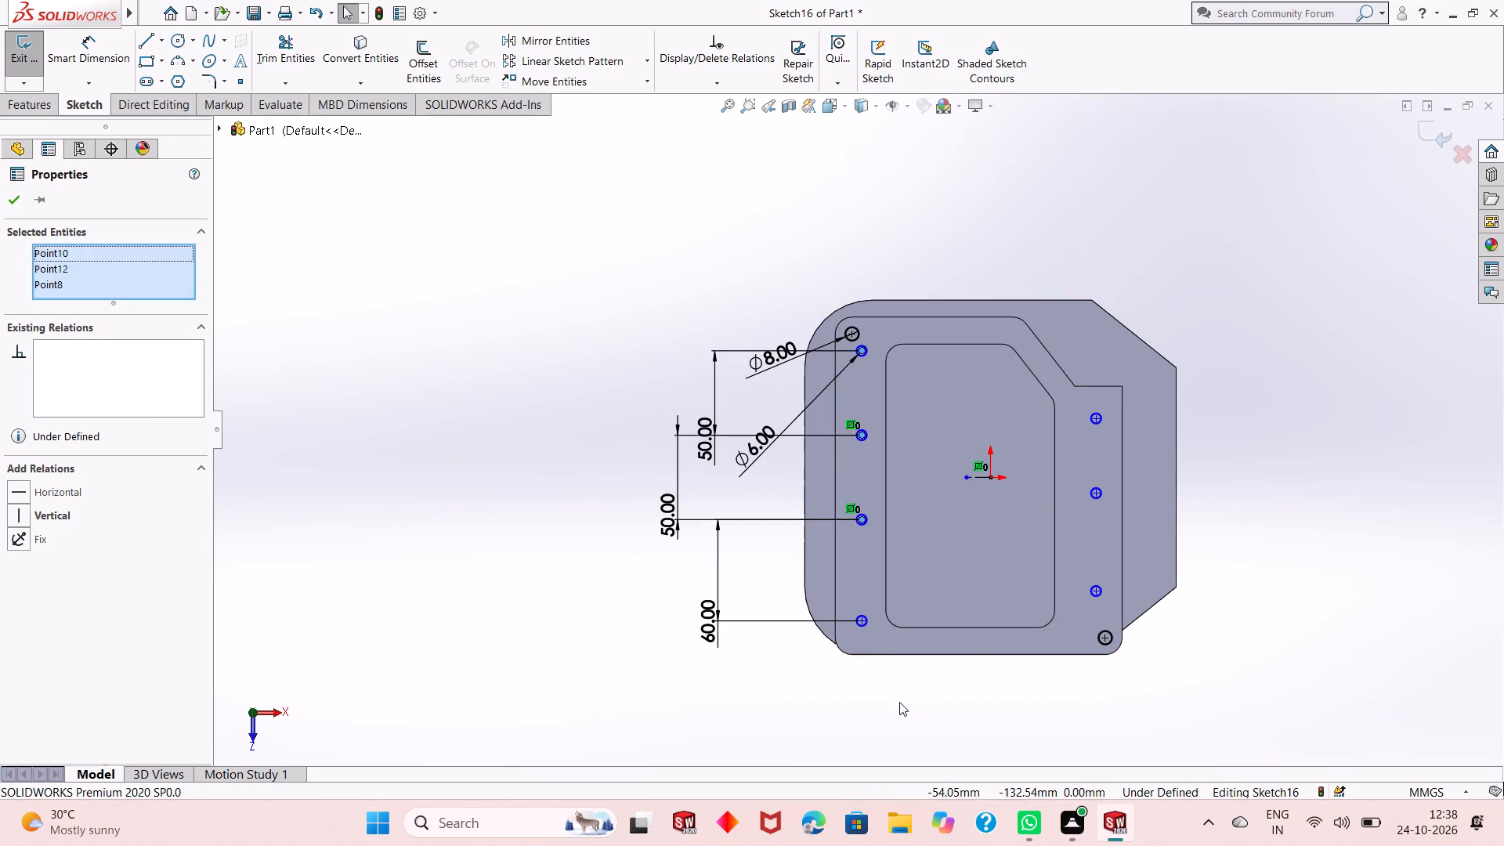
pyautogui.scroll(-4, 862, 634)
pyautogui.scroll(-5, 857, 563)
pyautogui.scroll(-1, 862, 486)
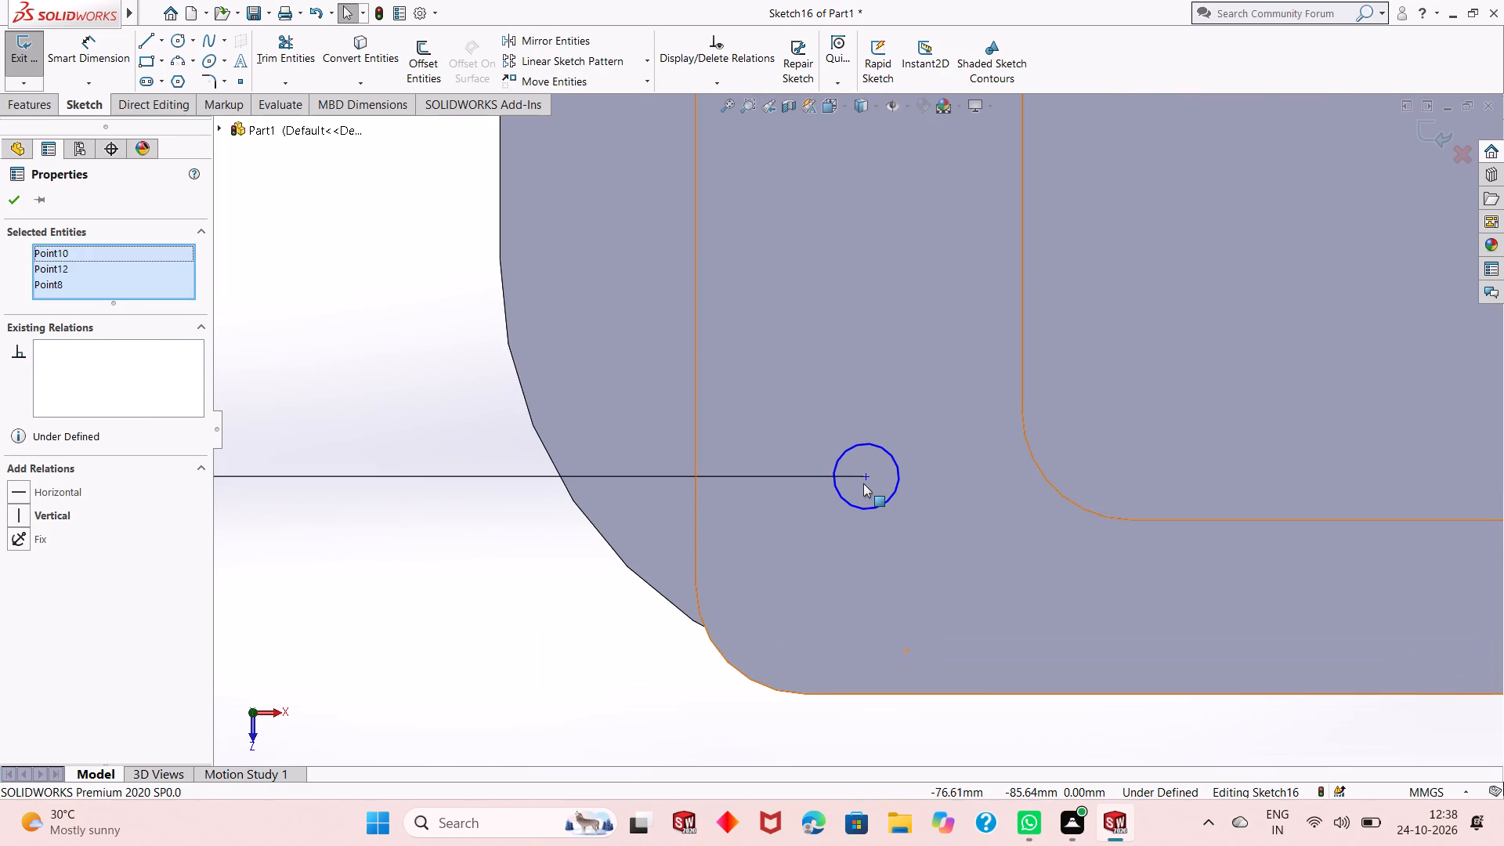
pyautogui.keyDown('ctrl'); pyautogui.click(866, 481); pyautogui.keyUp('ctrl')
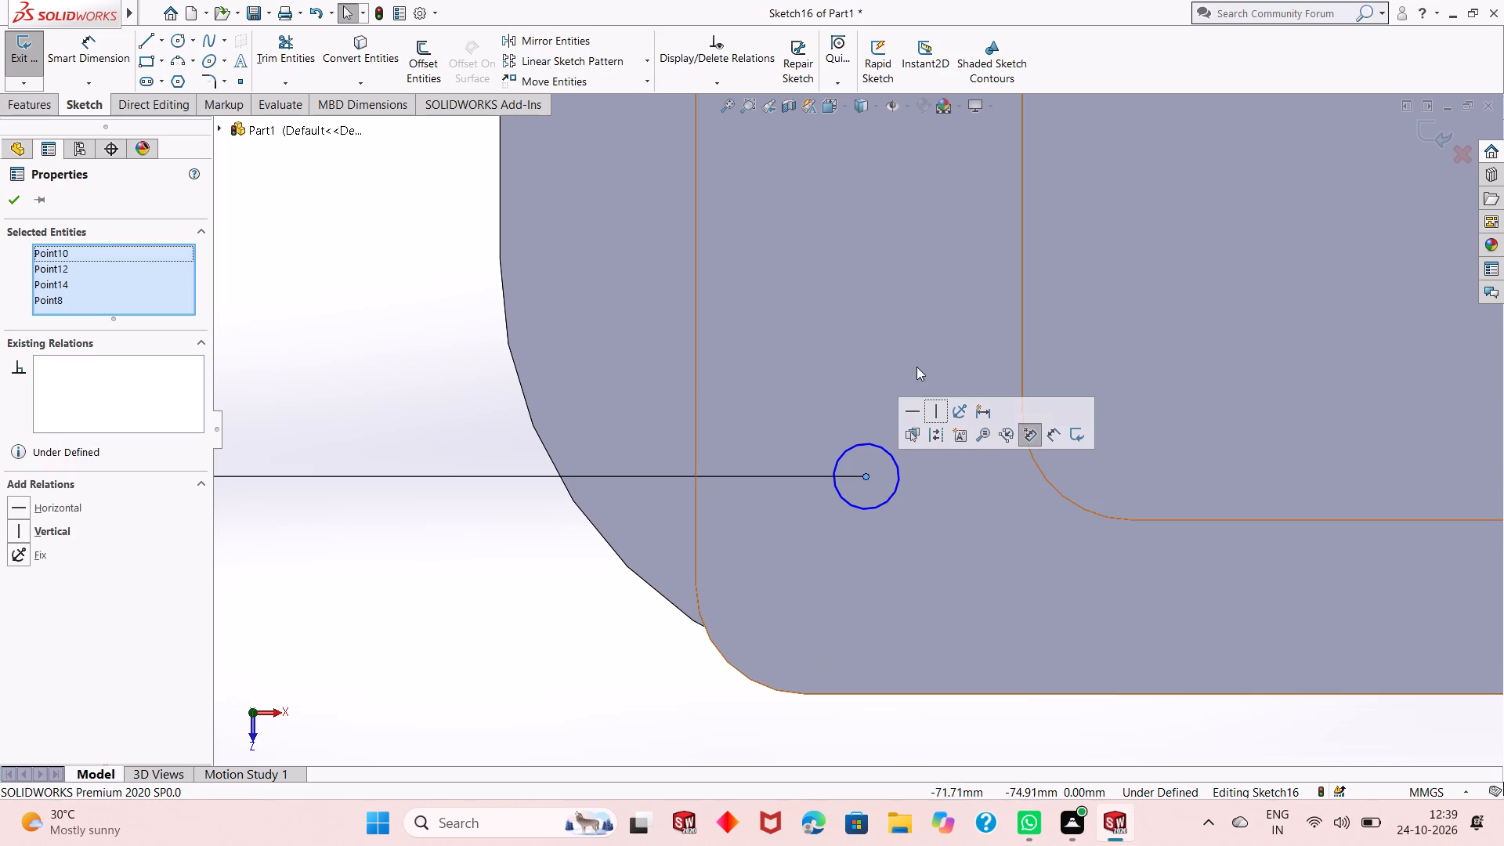
pyautogui.click(933, 407)
pyautogui.click(933, 407)
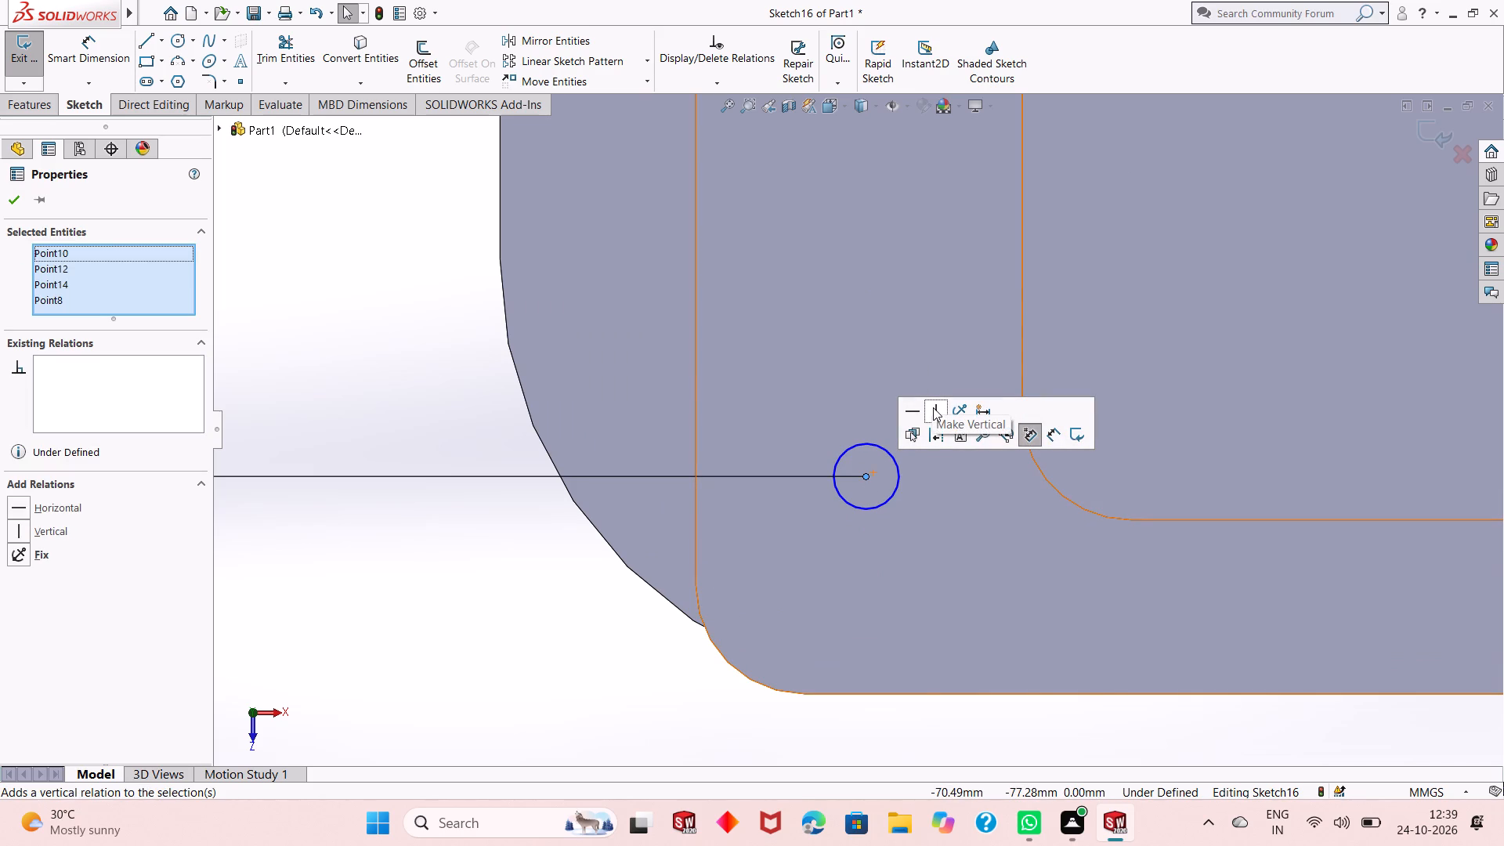
pyautogui.click(10, 201)
# Start a Smart Dimension for the remaining hole positions in the rim sketch.
pyautogui.scroll(-6, 642, 506)
pyautogui.scroll(9, 646, 517)
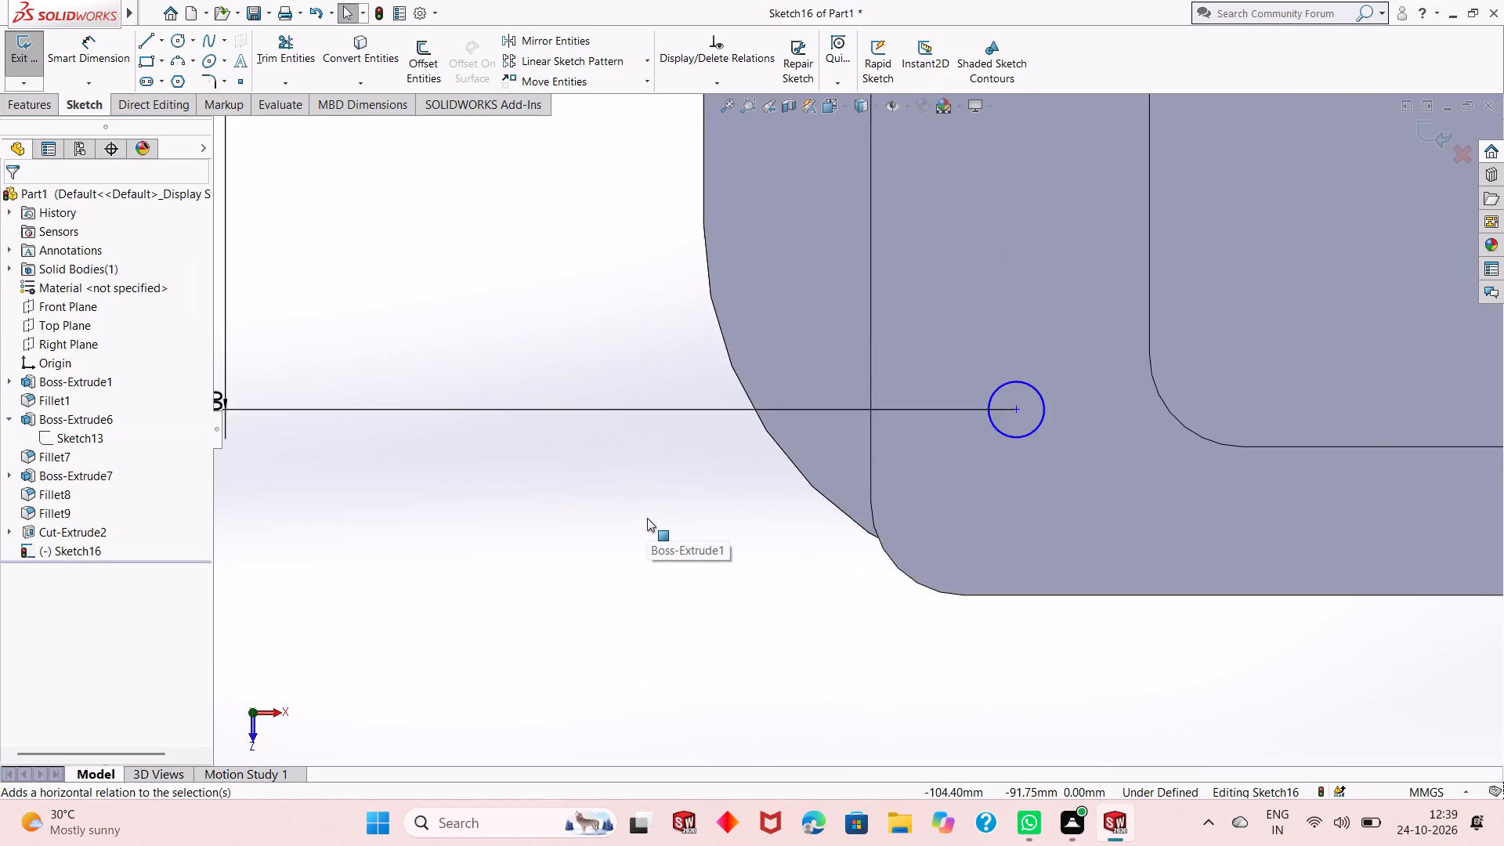
pyautogui.scroll(8, 647, 518)
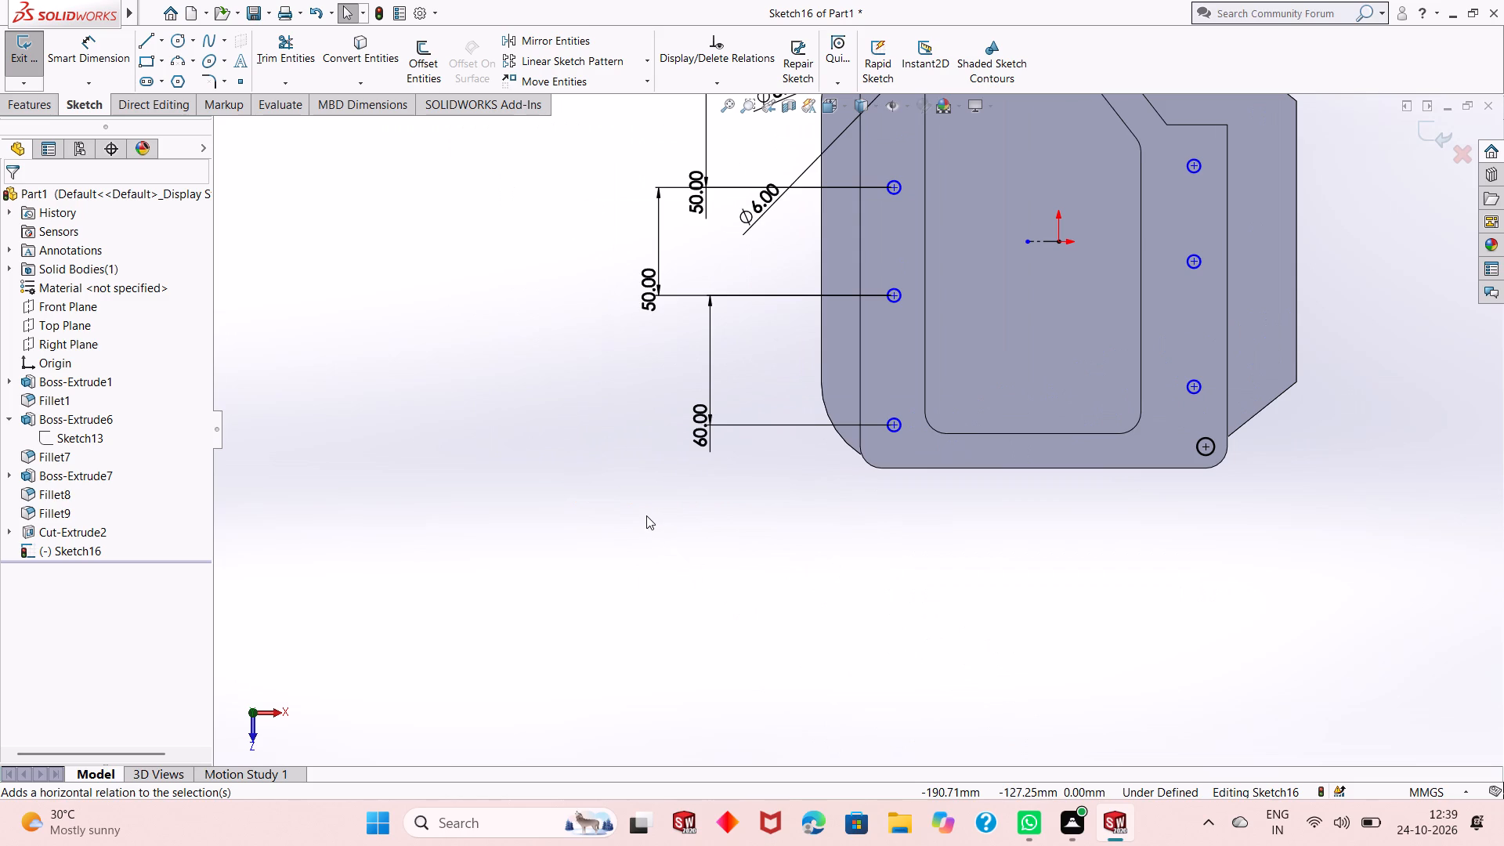
pyautogui.scroll(1, 646, 515)
pyautogui.click(82, 61)
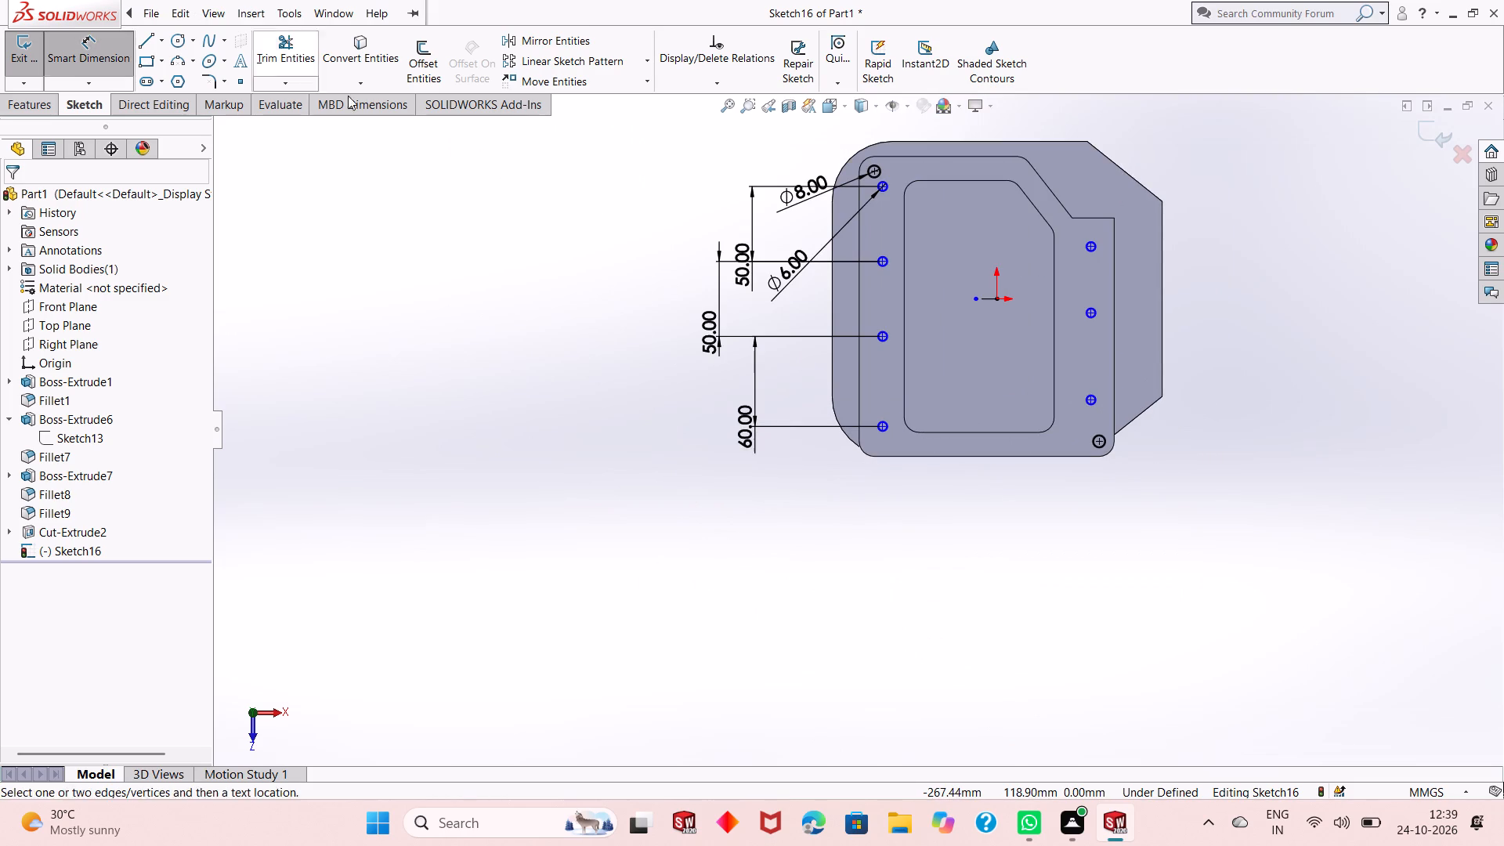
# Check the horizontal distances from the origin to the base body's two outer vertical side edges.
pyautogui.click(999, 301)
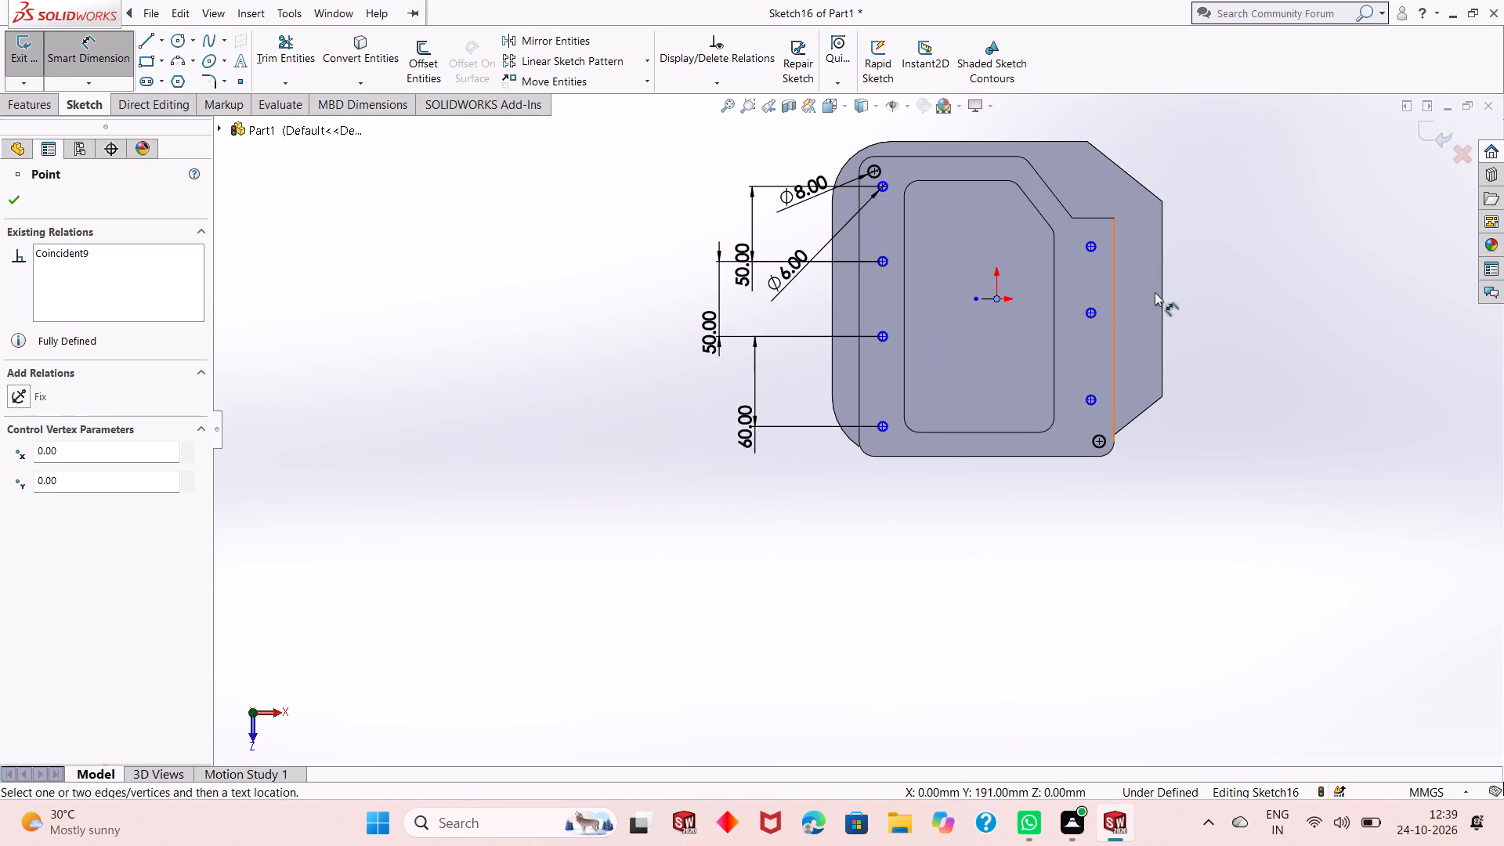
pyautogui.click(1160, 303)
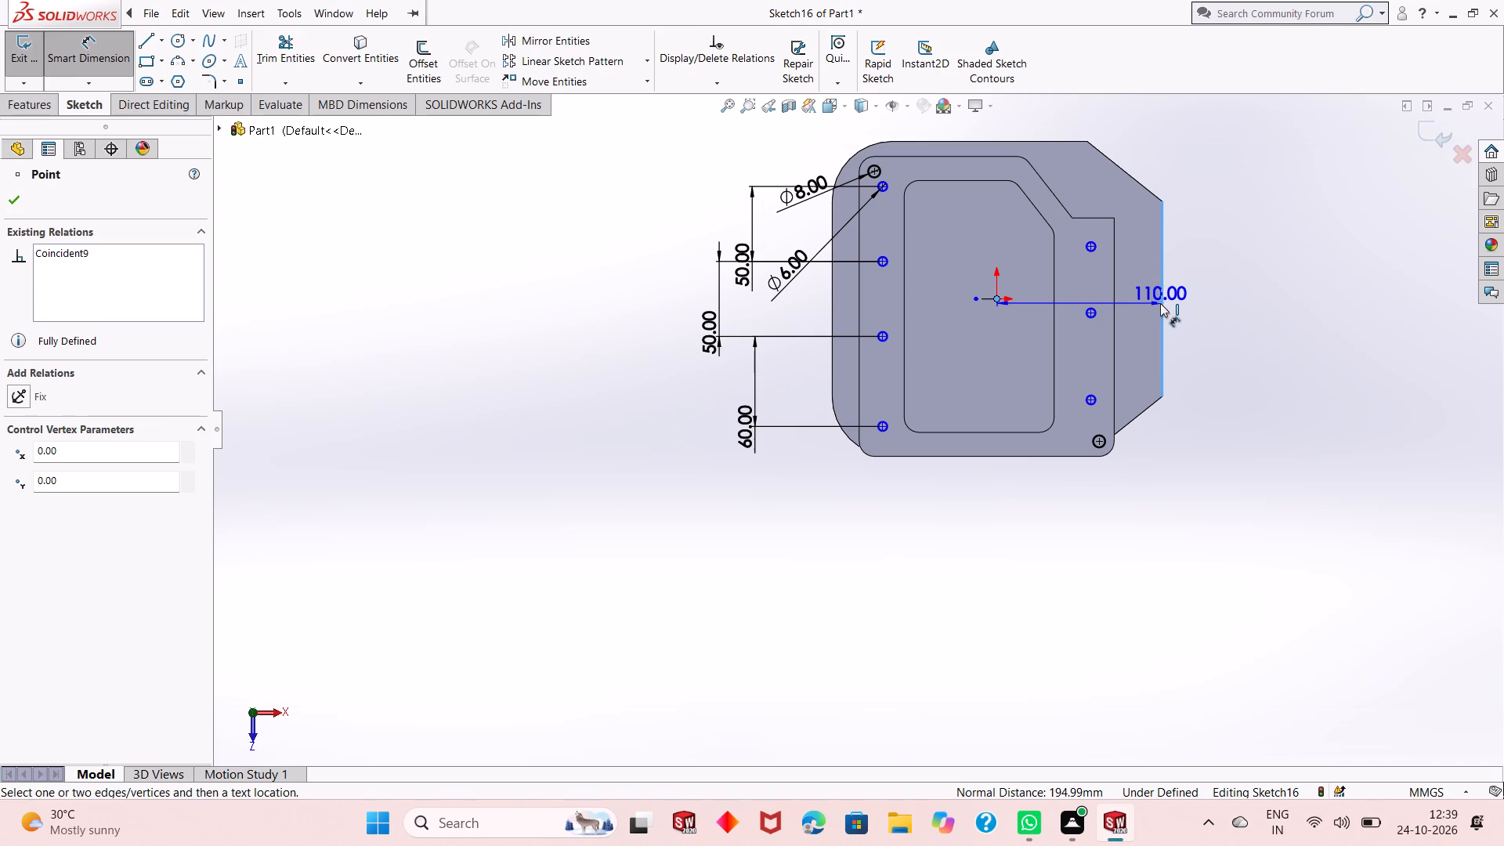
pyautogui.press('Escape')
pyautogui.click(831, 305)
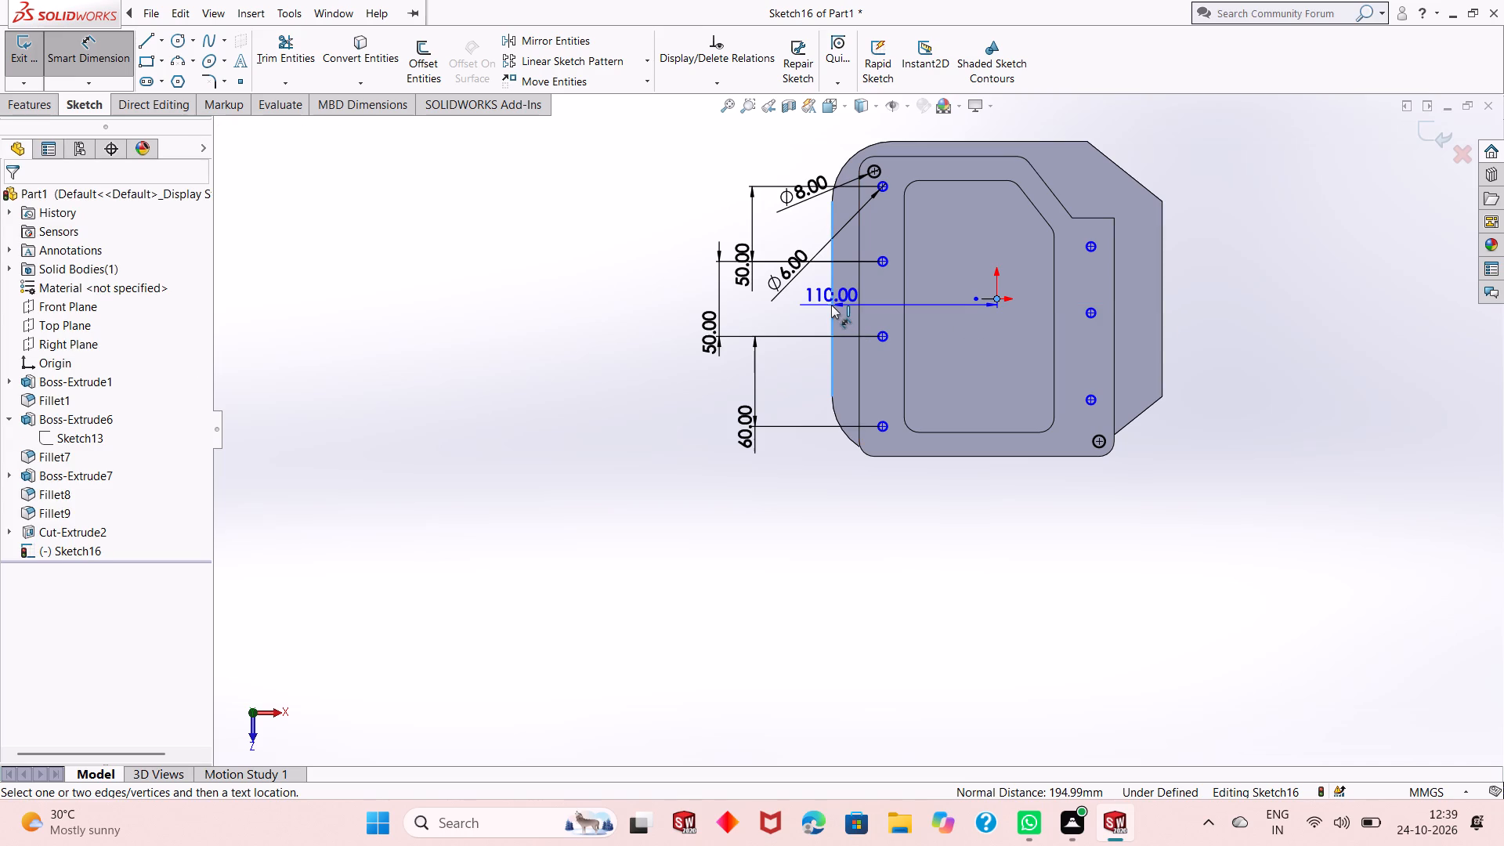
pyautogui.press('Escape')
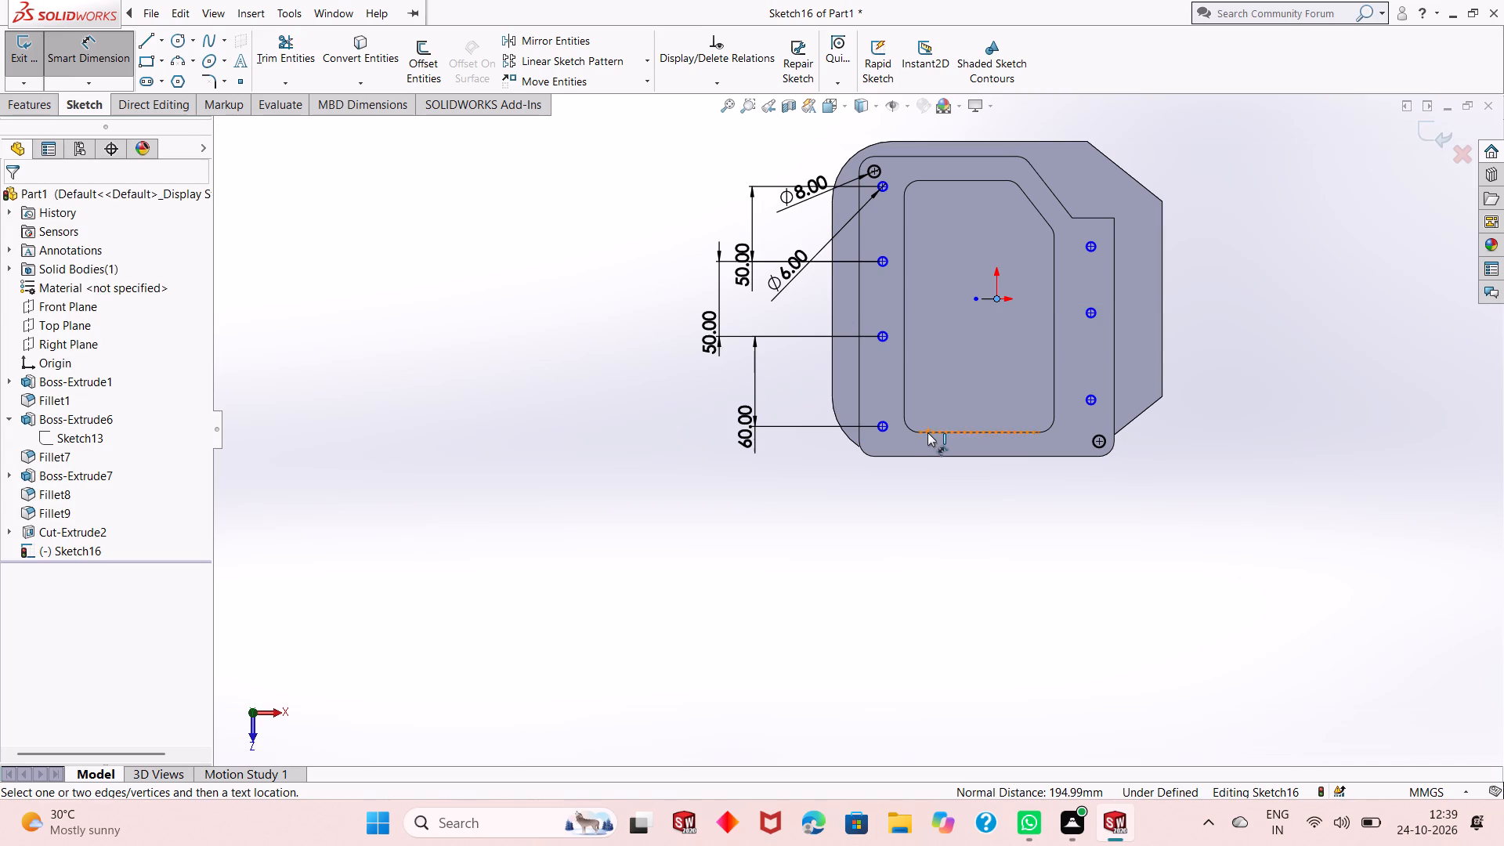
# Dimension the lowest hole of the left column horizontally from the origin at 61 mm.
pyautogui.click(880, 425)
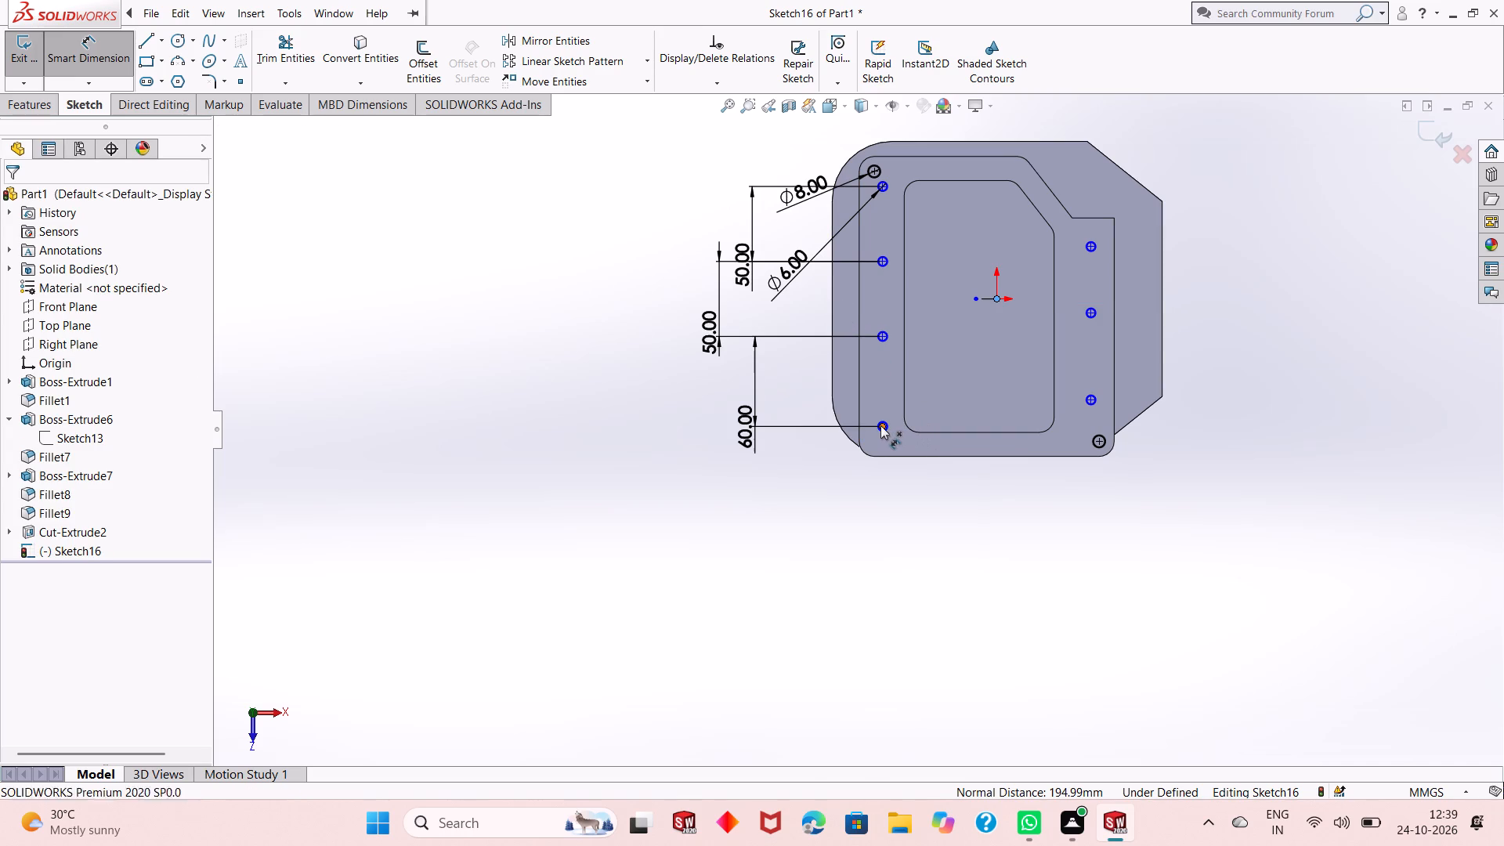
pyautogui.click(938, 498)
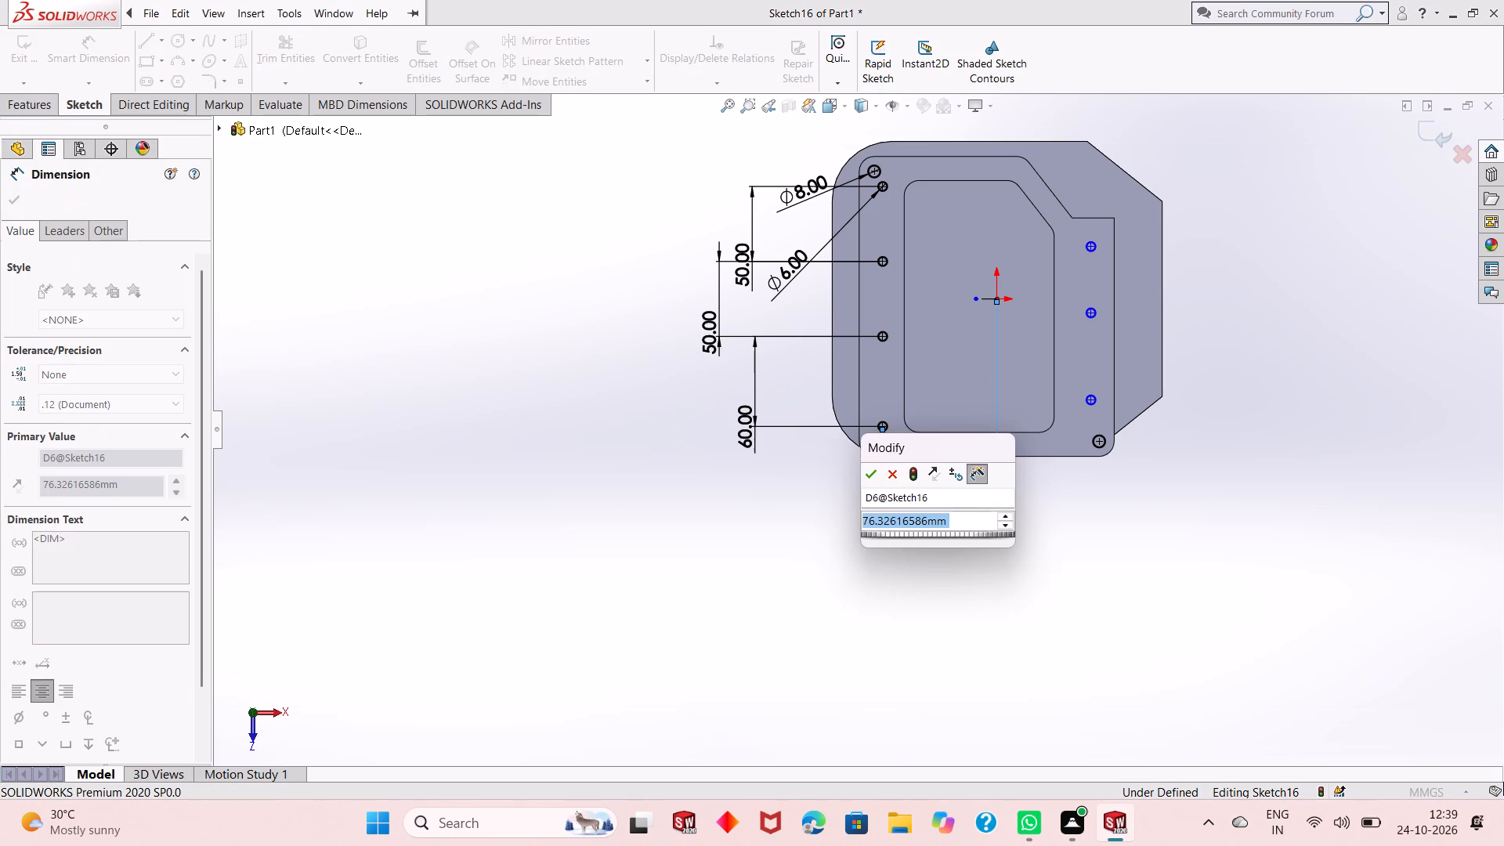
pyautogui.press('6')
pyautogui.press('1')
pyautogui.press('Return')
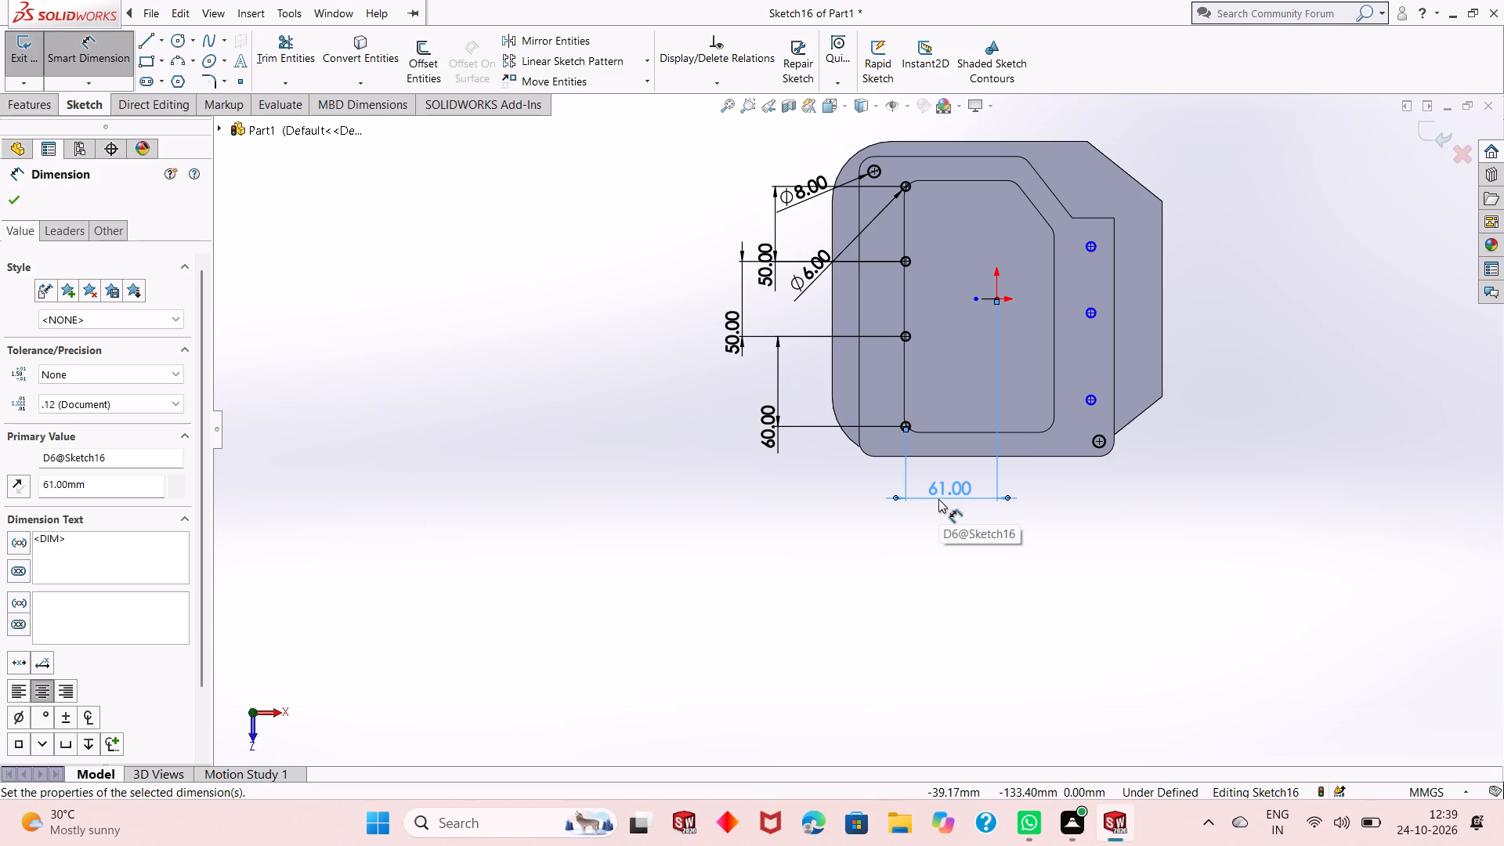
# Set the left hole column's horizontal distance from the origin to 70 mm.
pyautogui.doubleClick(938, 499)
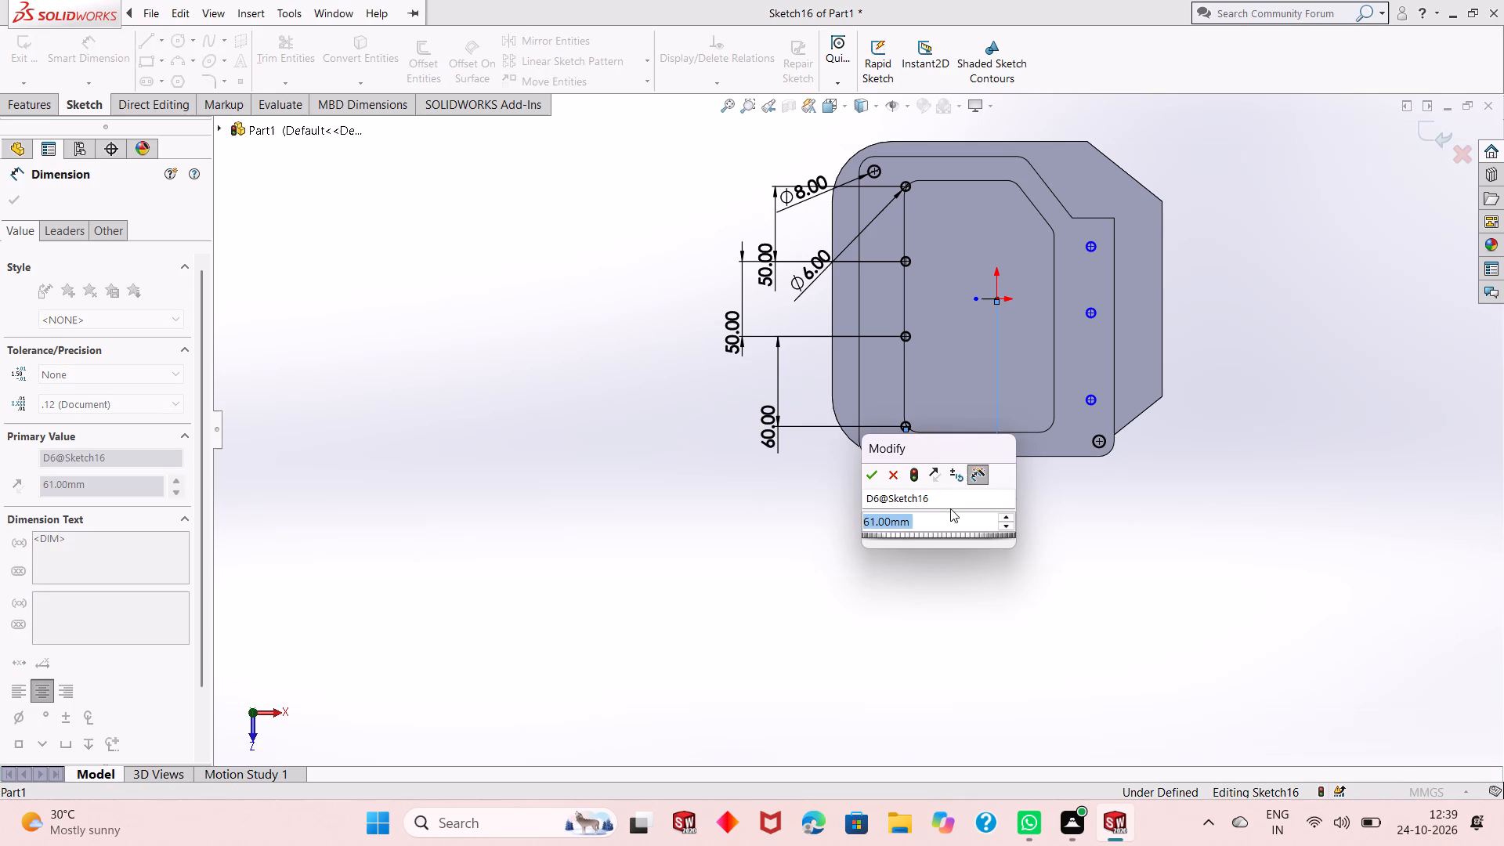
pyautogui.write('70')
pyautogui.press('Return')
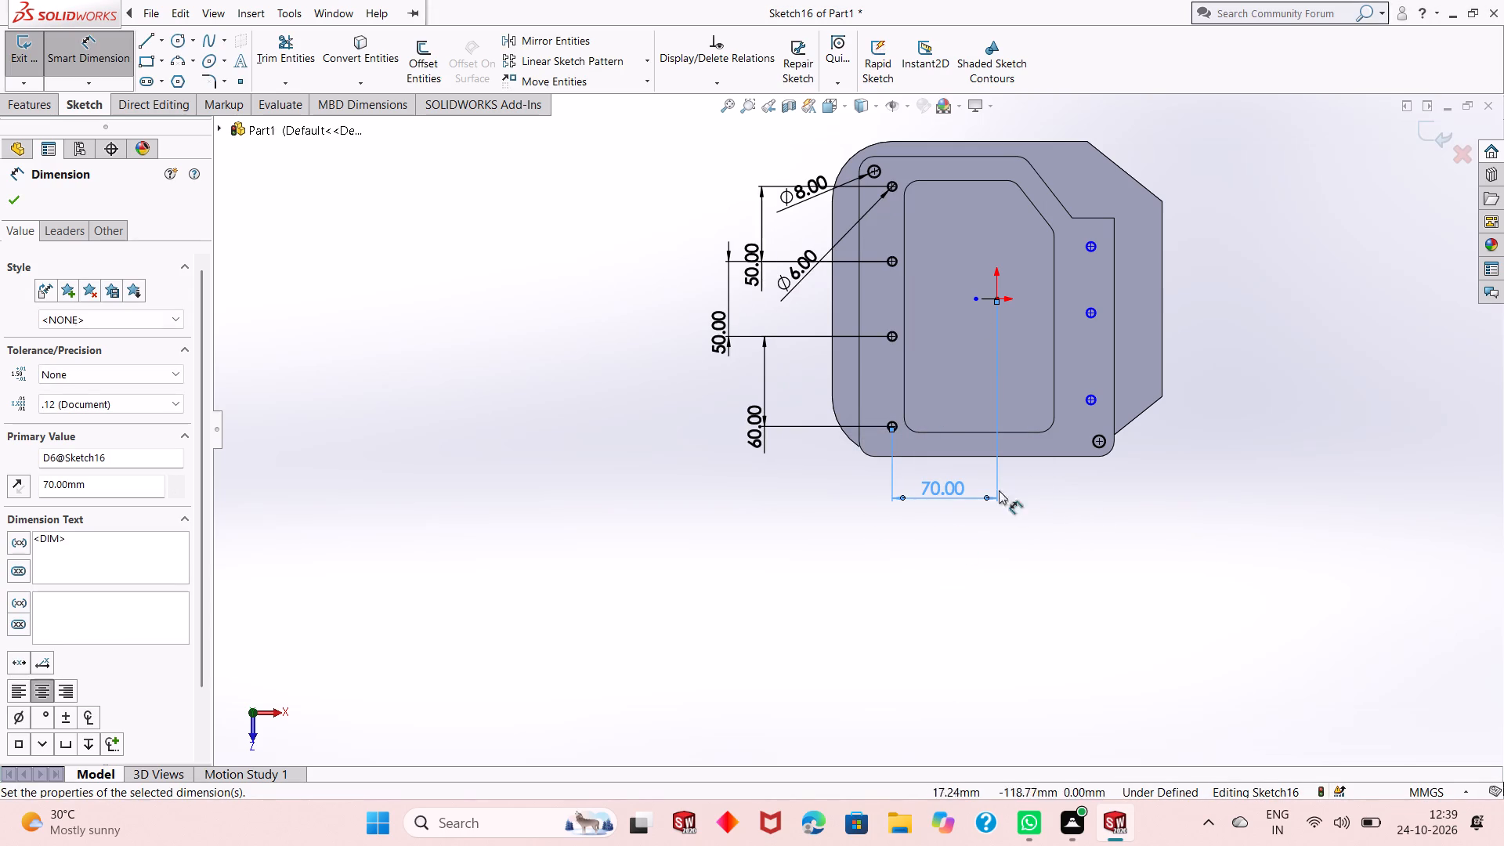
# Set the left hole column's horizontal distance from the origin to 75 mm.
pyautogui.doubleClick(945, 494)
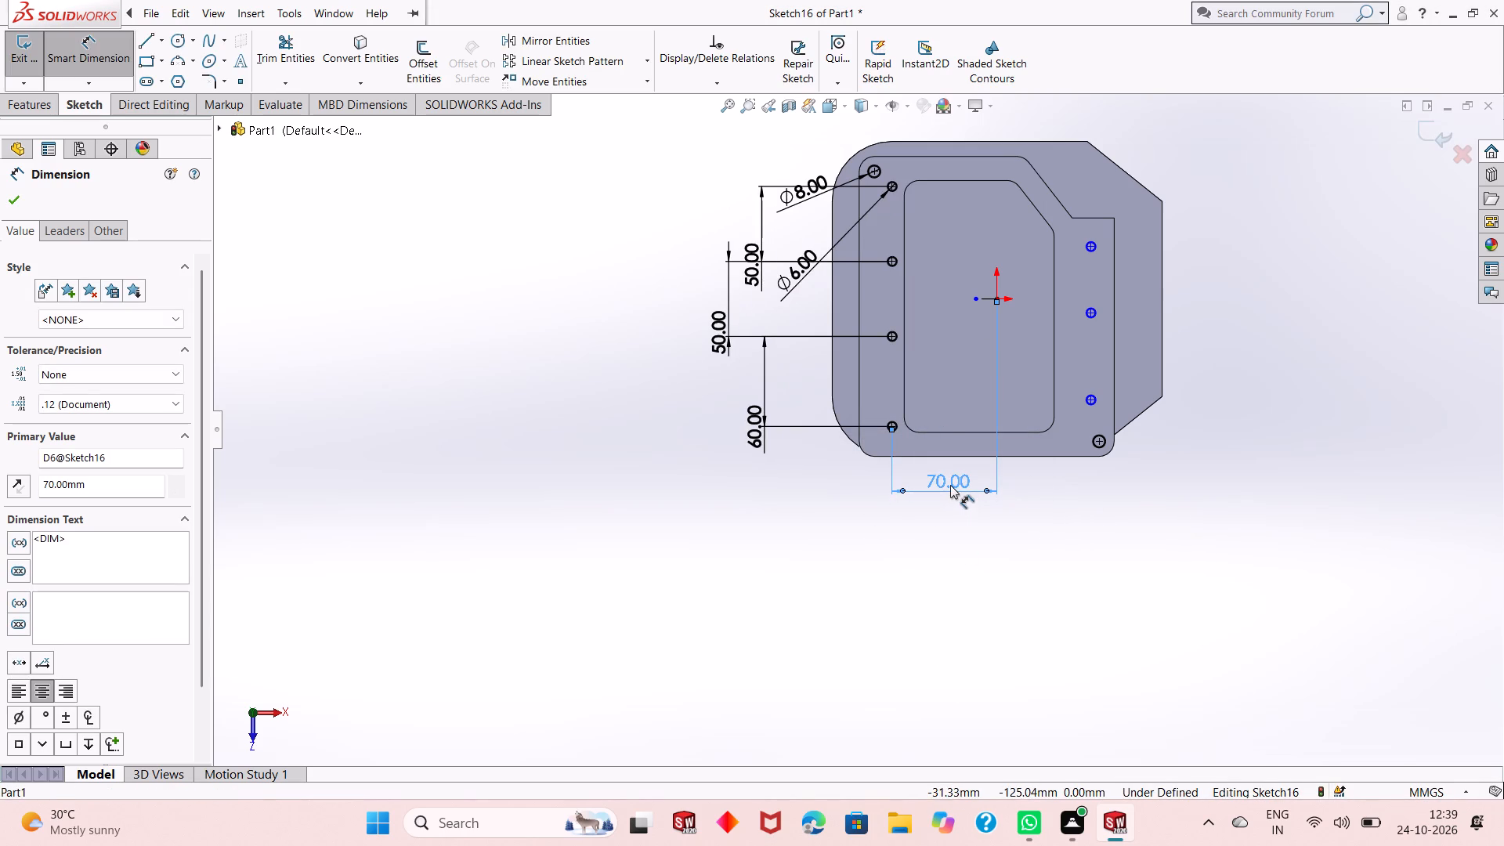
pyautogui.doubleClick(950, 485)
pyautogui.write('75')
pyautogui.press('Return')
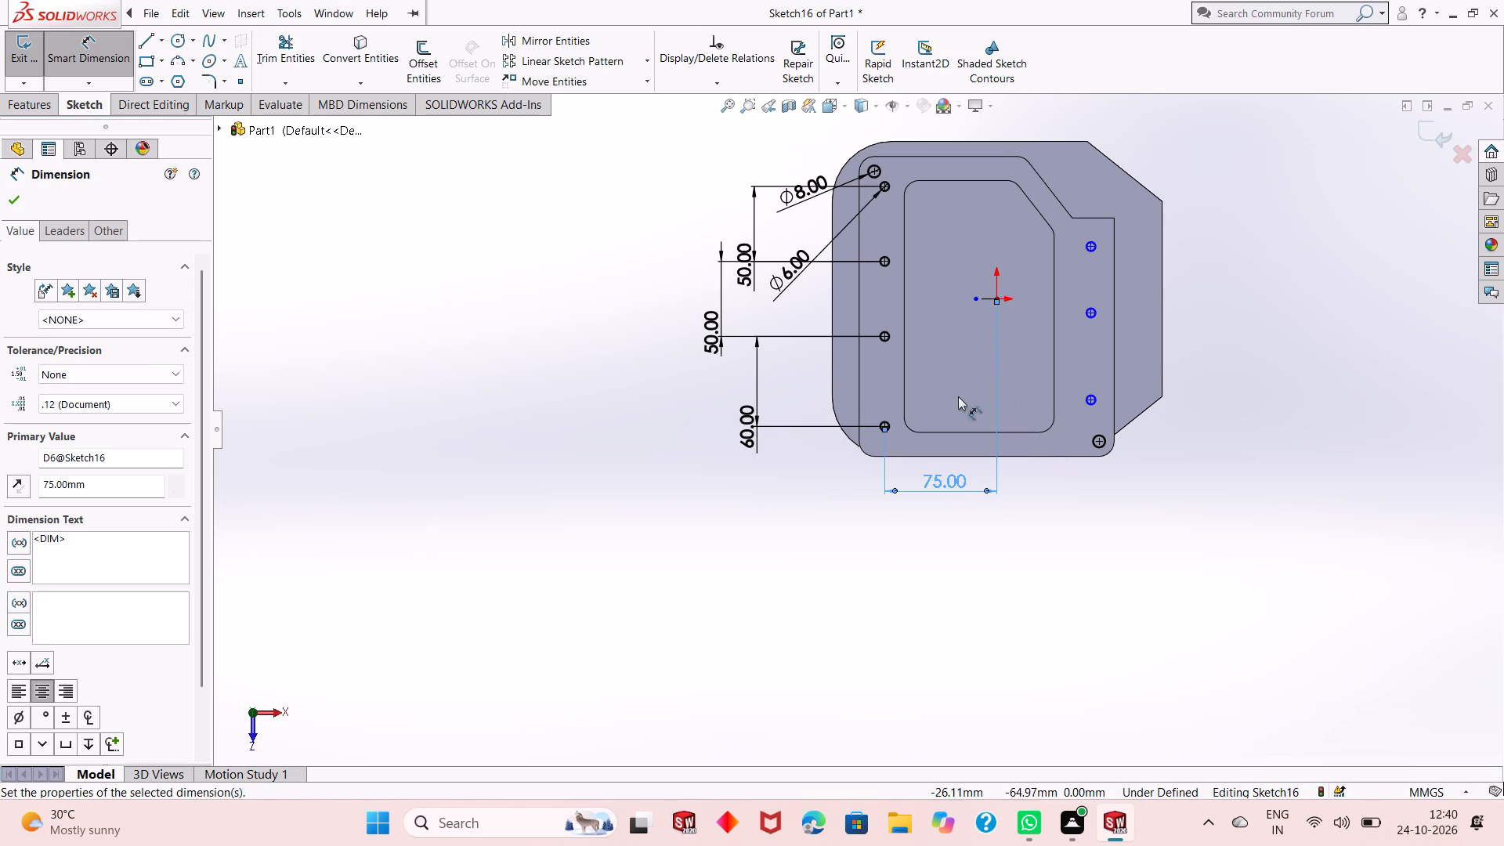
# Check the horizontal distance from the origin to the raised flange's left edge.
pyautogui.click(995, 298)
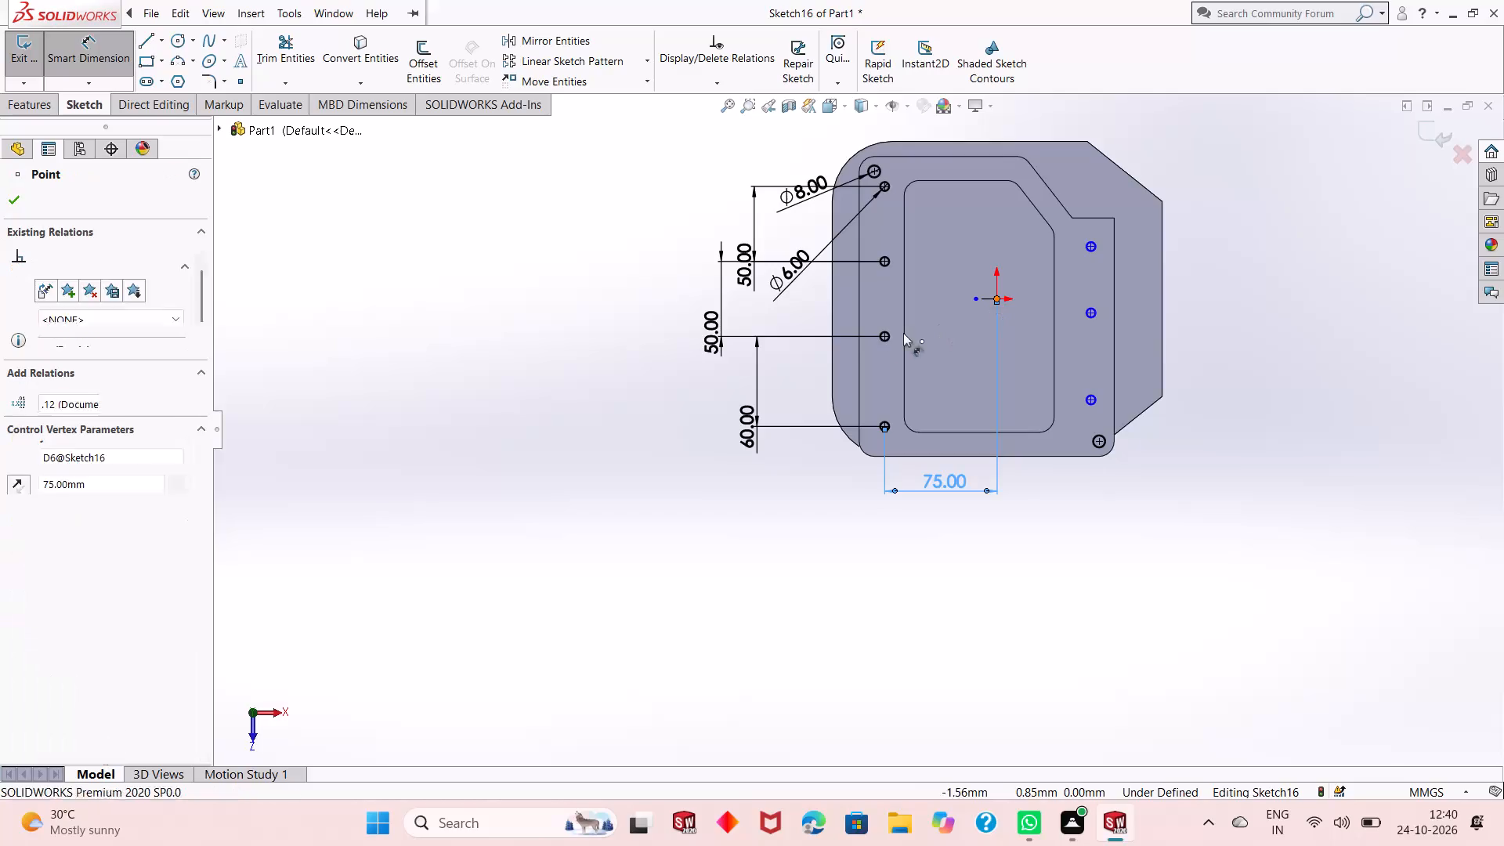
pyautogui.click(857, 350)
pyautogui.click(859, 346)
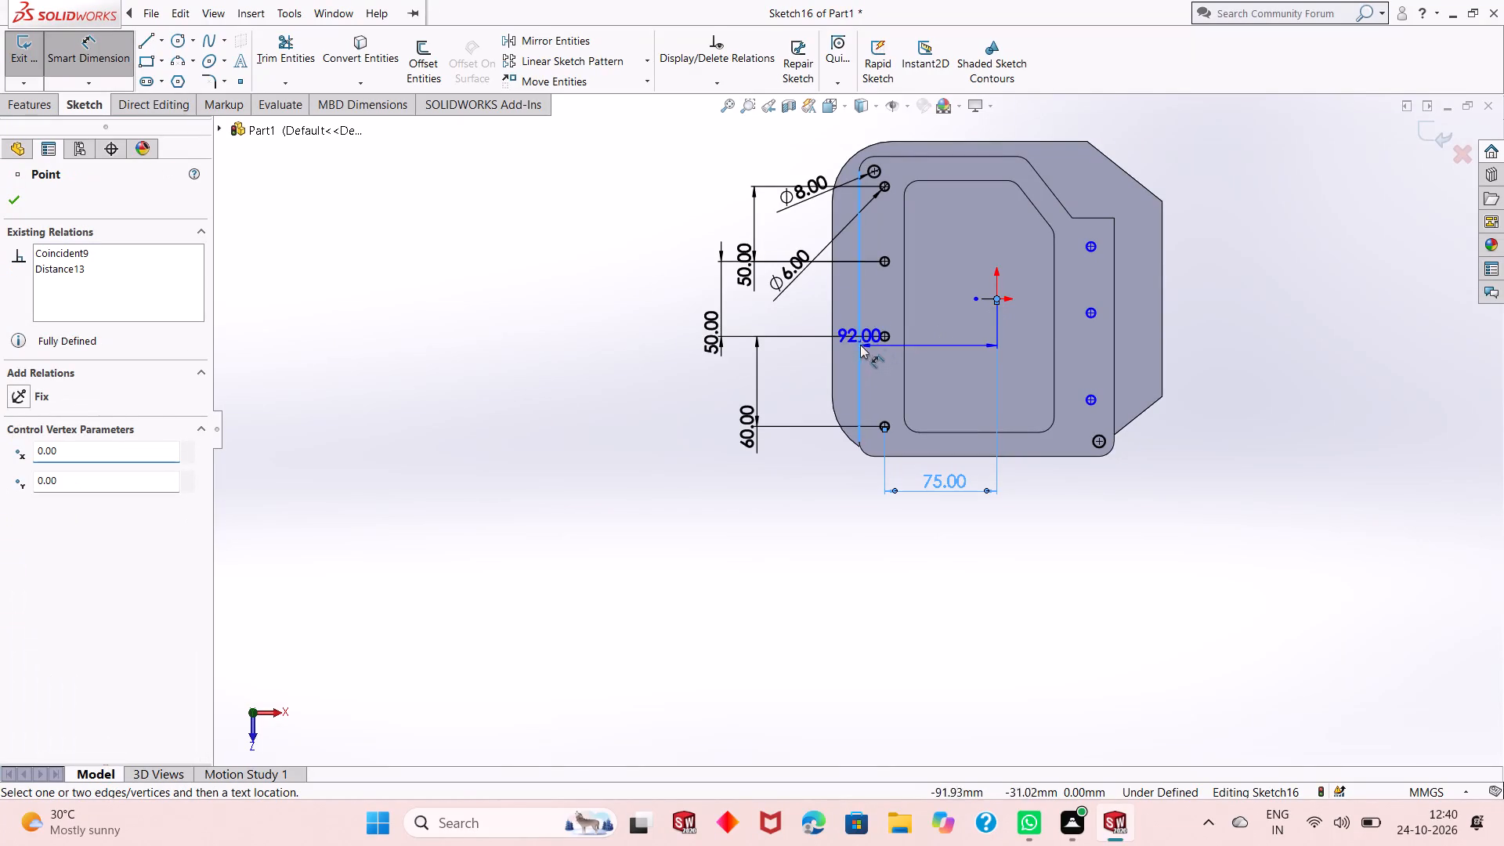
pyautogui.press('Escape')
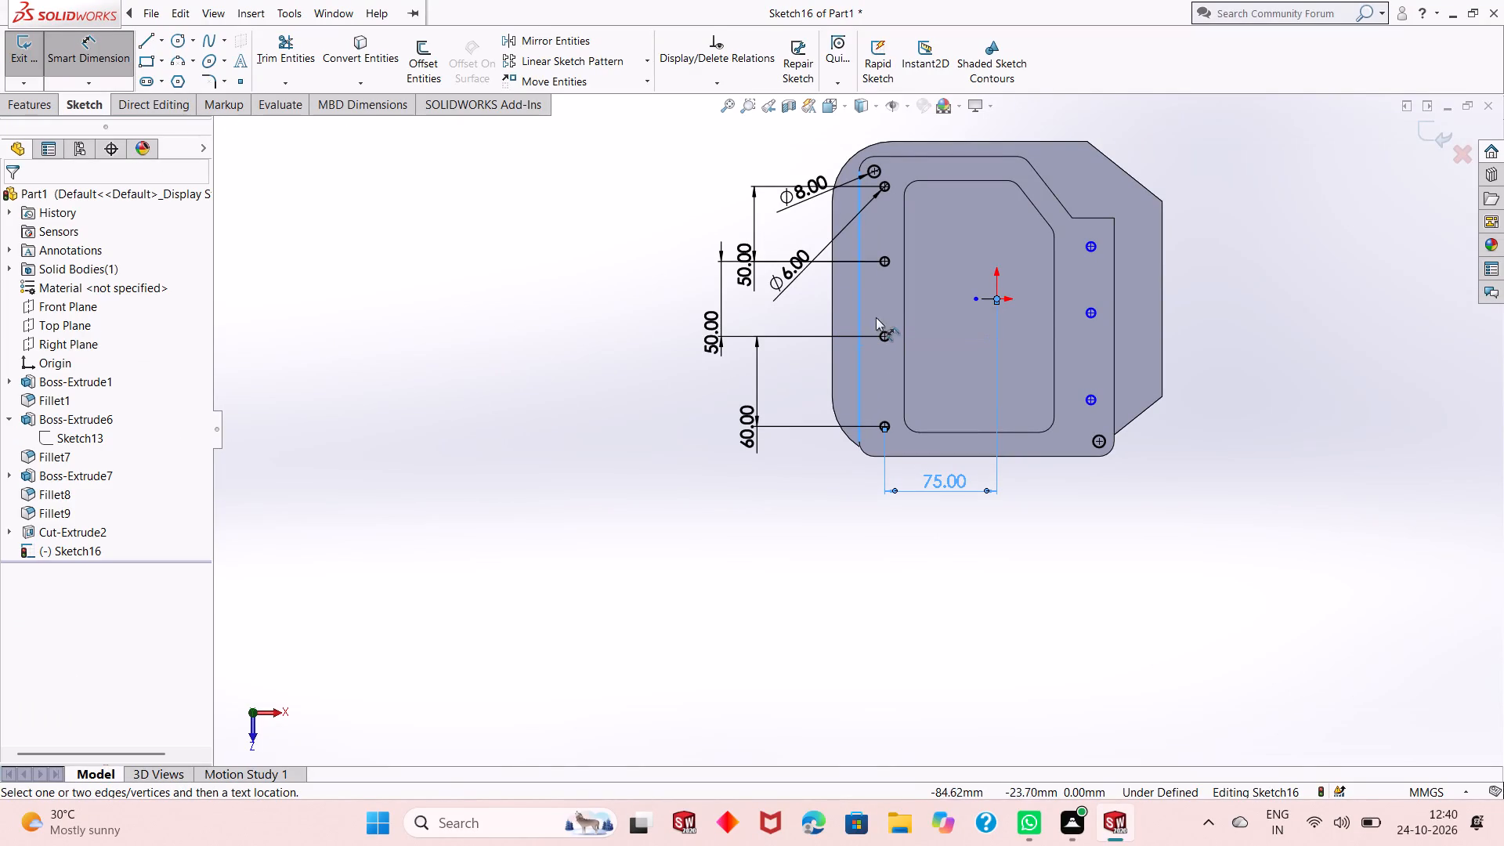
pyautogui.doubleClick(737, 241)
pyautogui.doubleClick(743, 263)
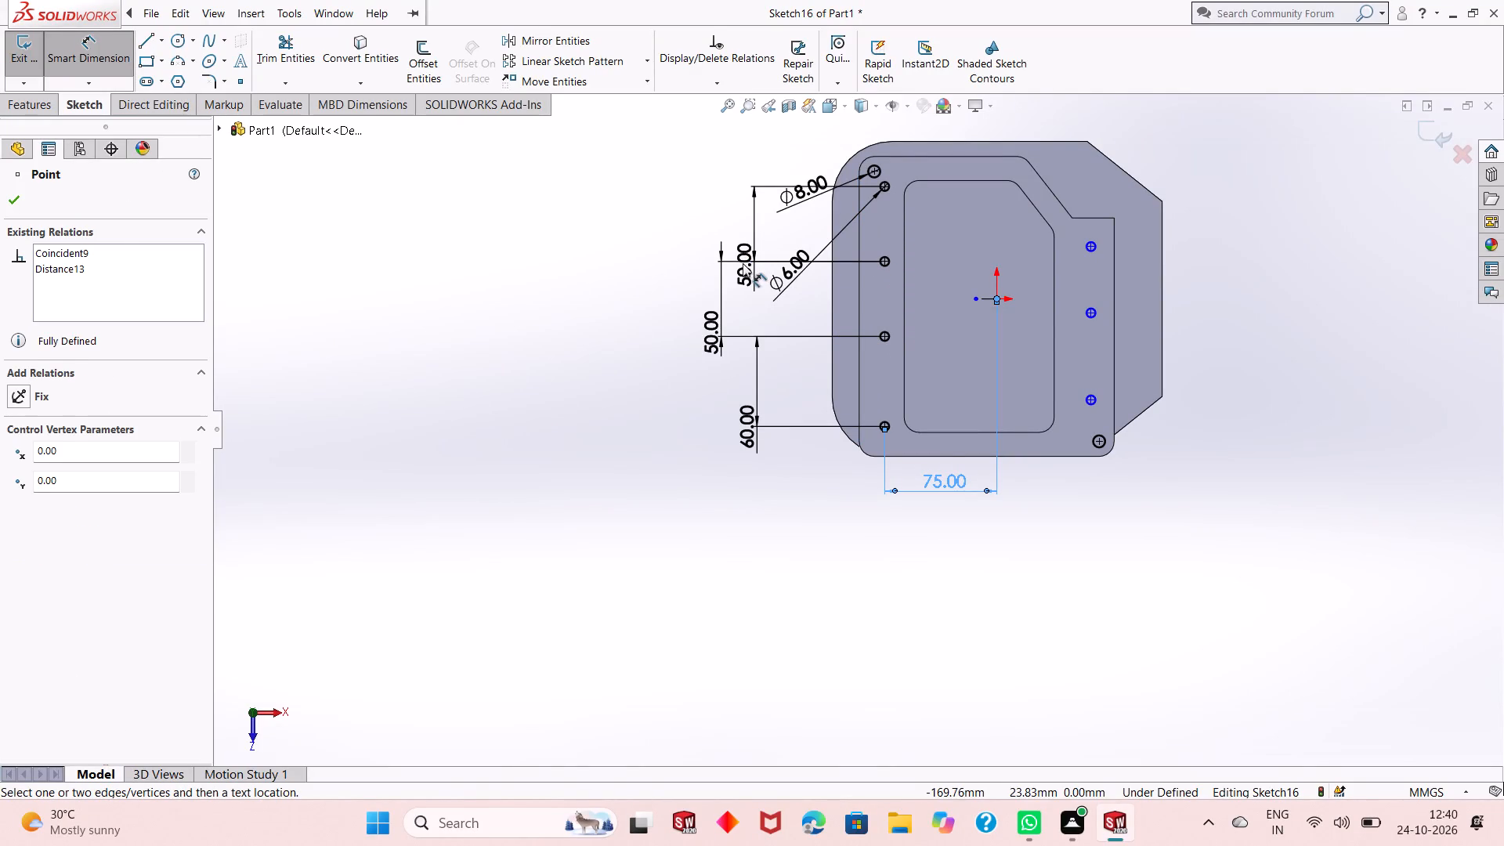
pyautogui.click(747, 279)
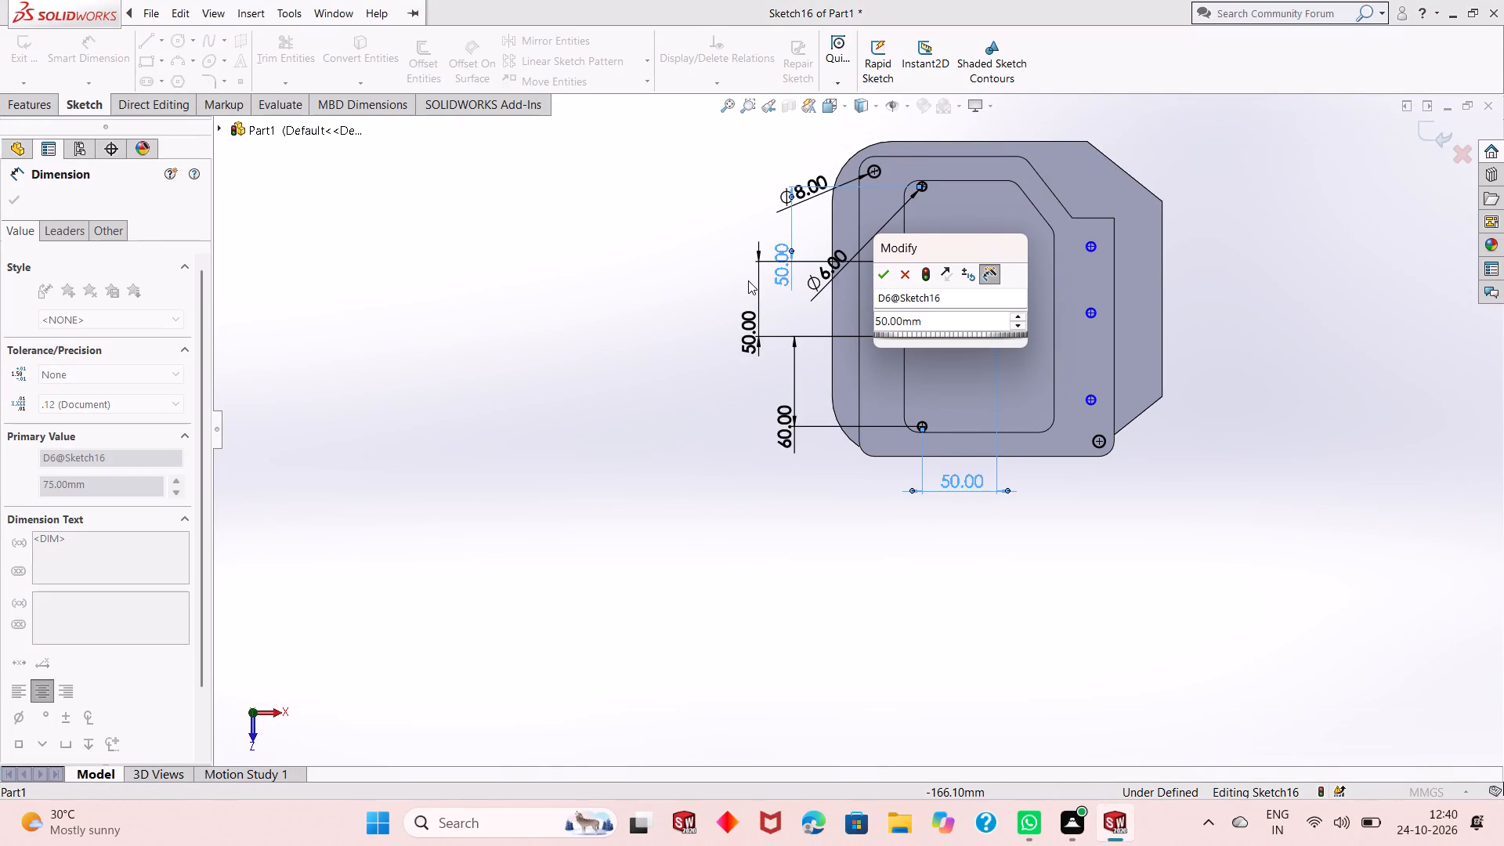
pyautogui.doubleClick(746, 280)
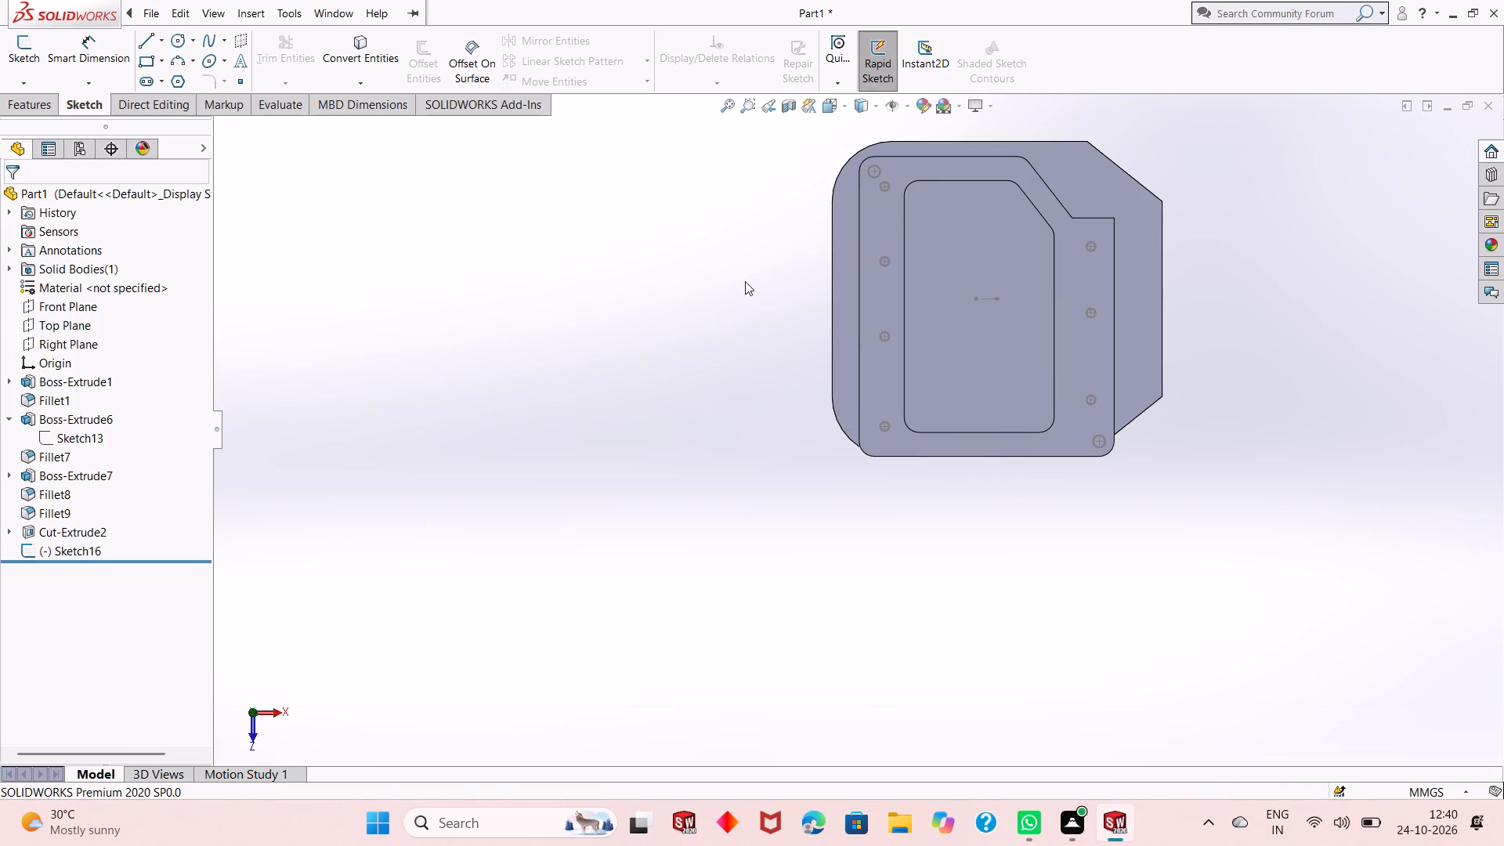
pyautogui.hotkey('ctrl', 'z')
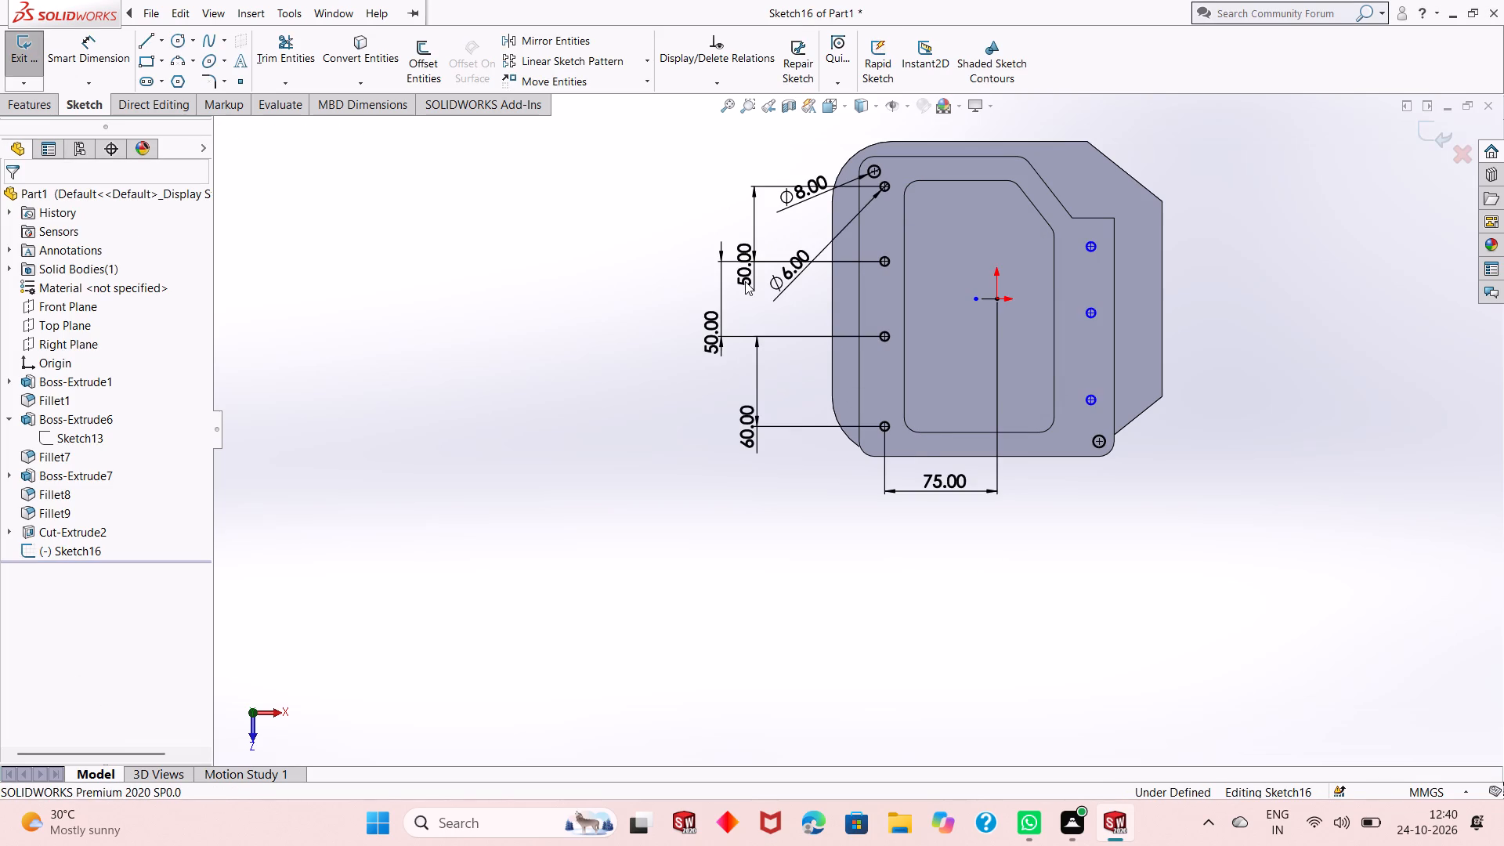
# Set the vertical spacing between the two uppermost holes of the left column to 40 mm.
pyautogui.doubleClick(748, 278)
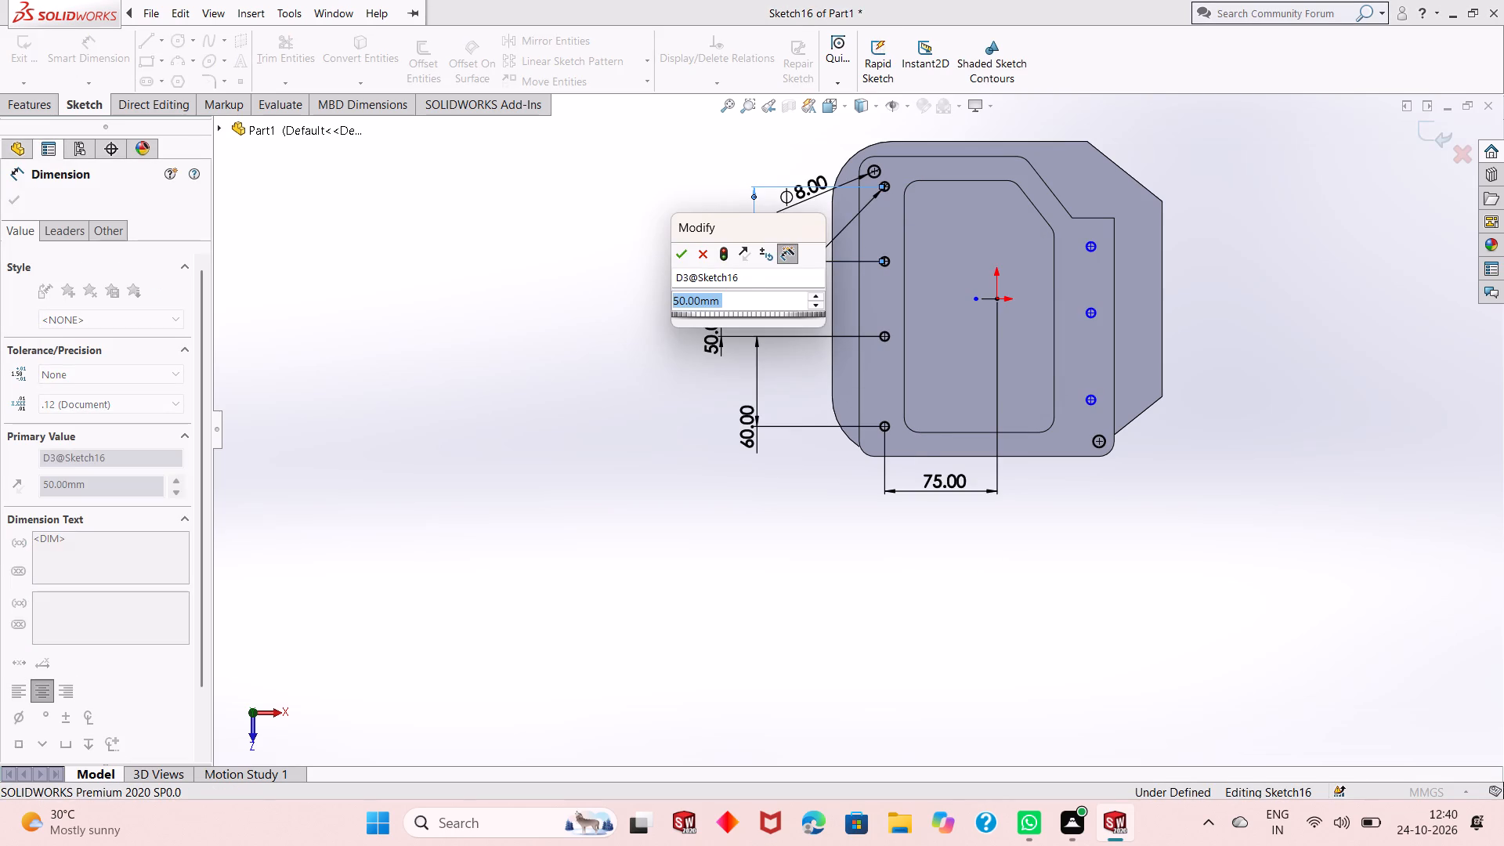
pyautogui.write('40')
pyautogui.press('Return')
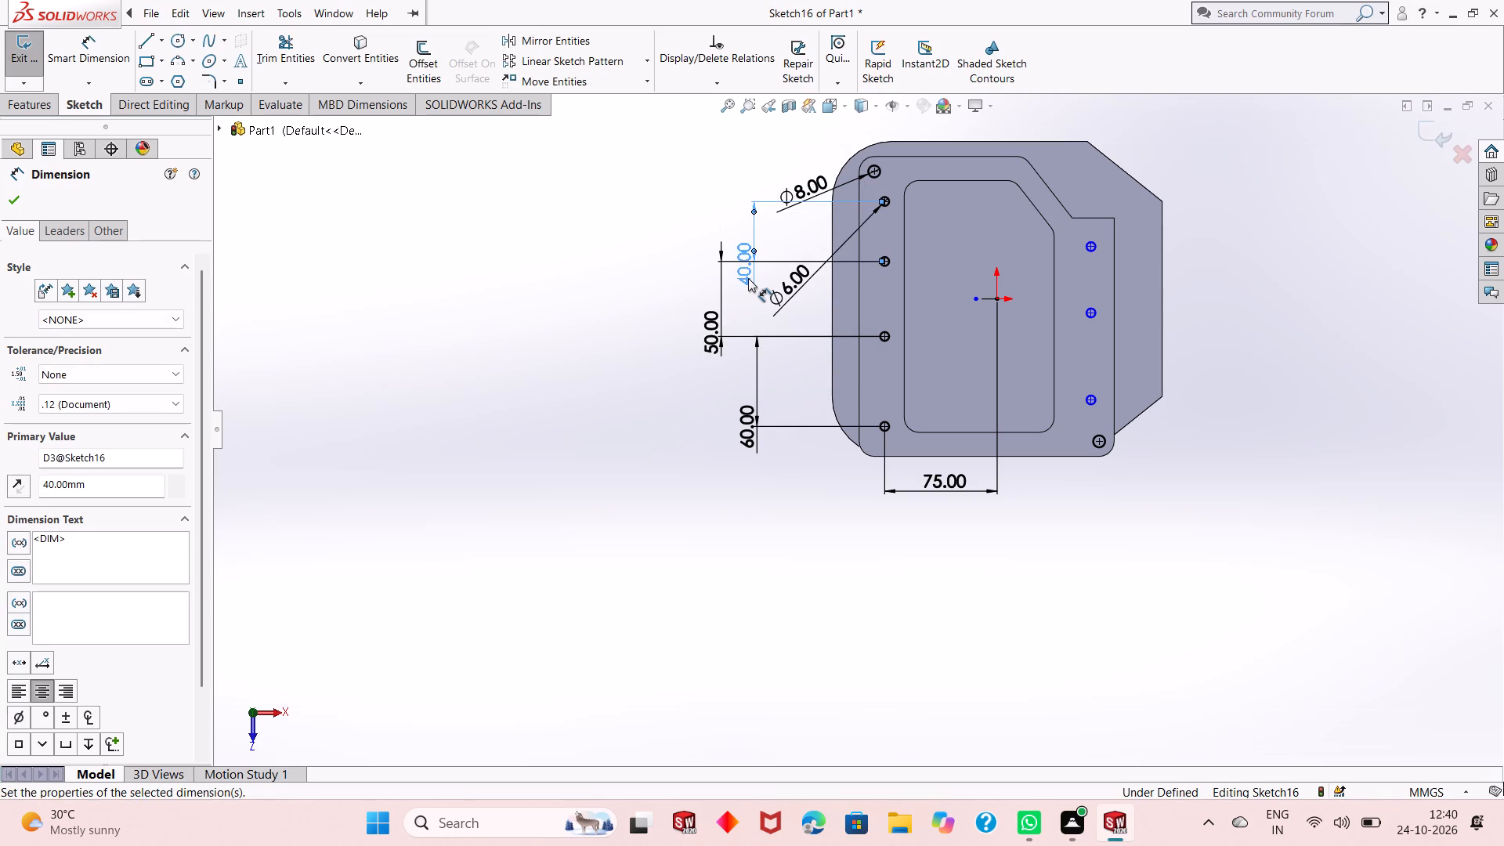
pyautogui.press('Escape')
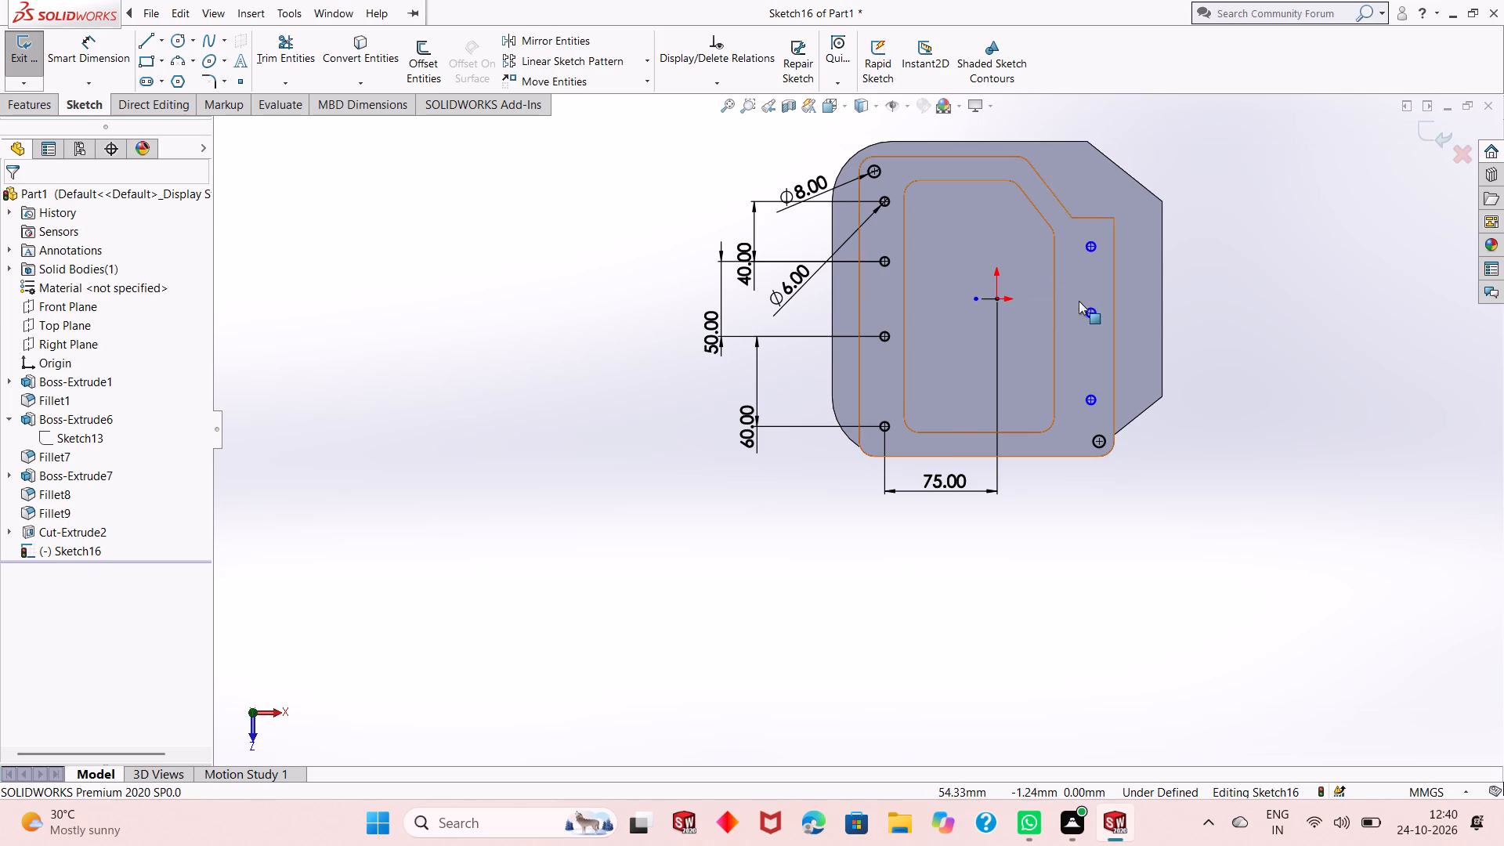
# Dimension the top hole of the right column vertically from the origin at 45 mm.
pyautogui.scroll(2, 1079, 301)
pyautogui.scroll(-6, 1007, 331)
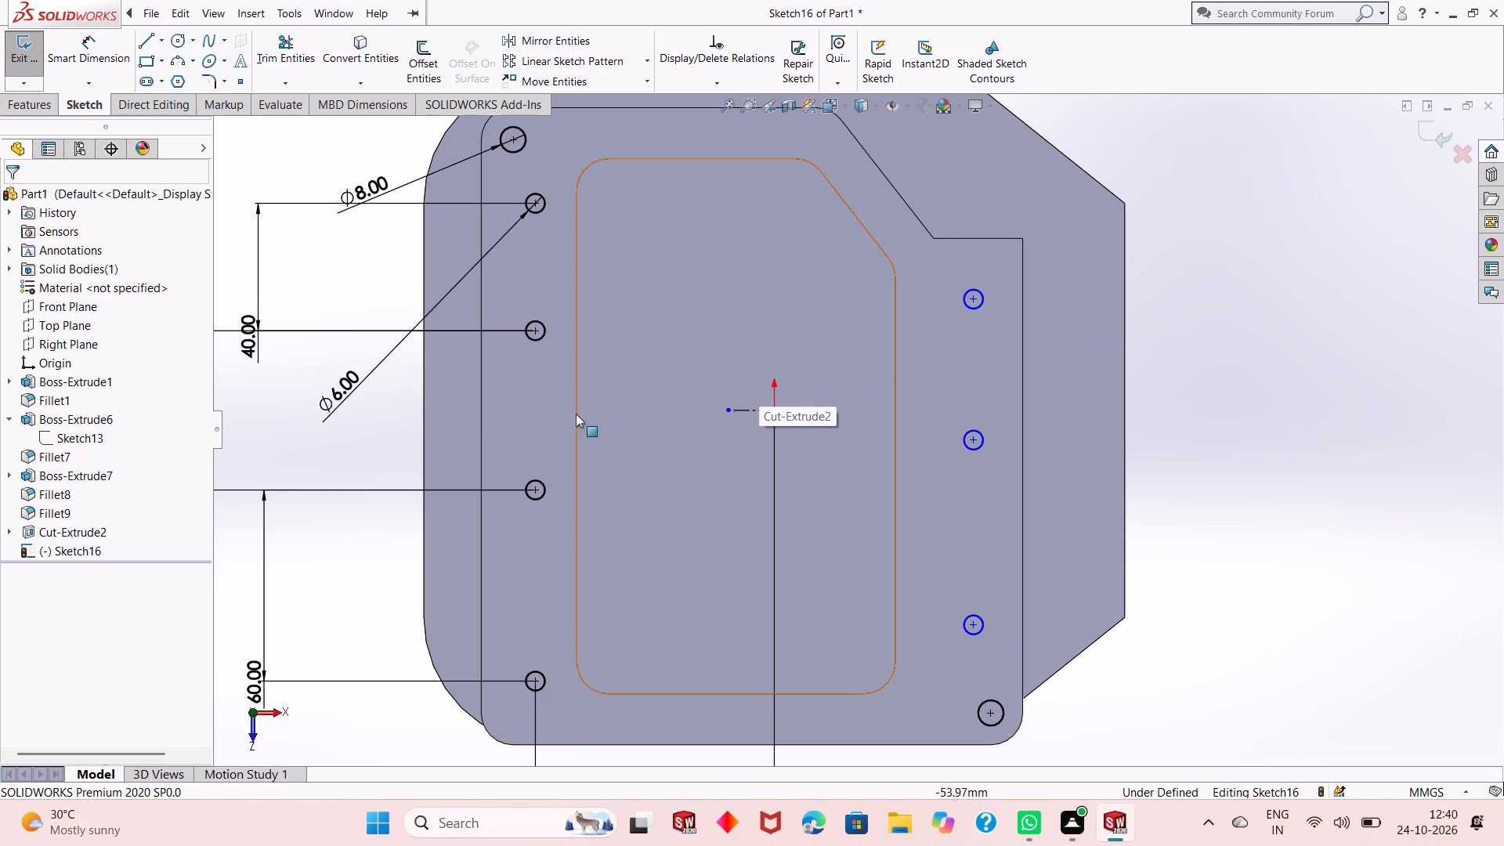
pyautogui.click(95, 66)
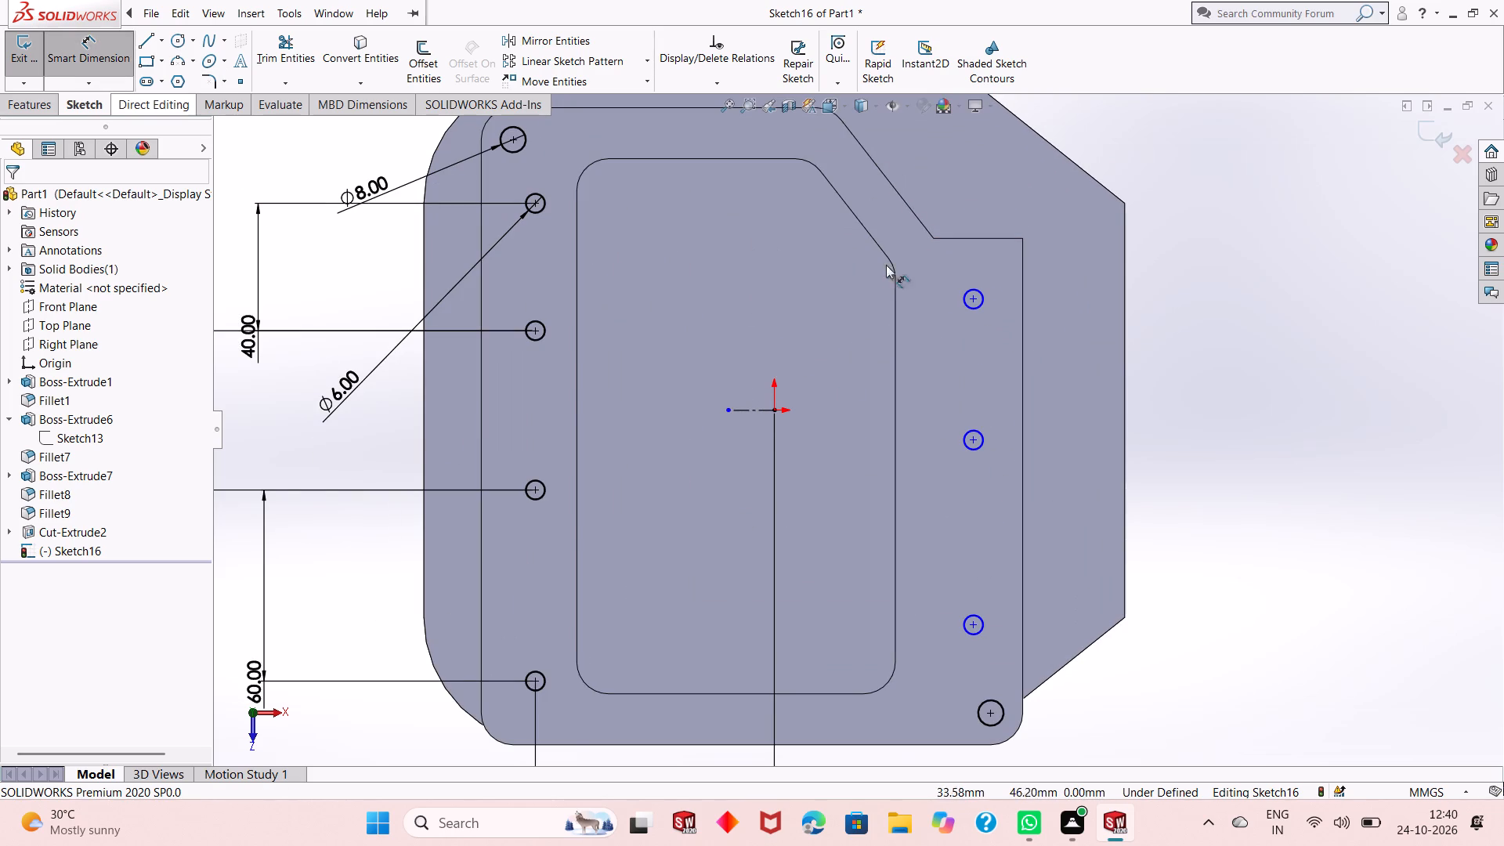
pyautogui.click(976, 300)
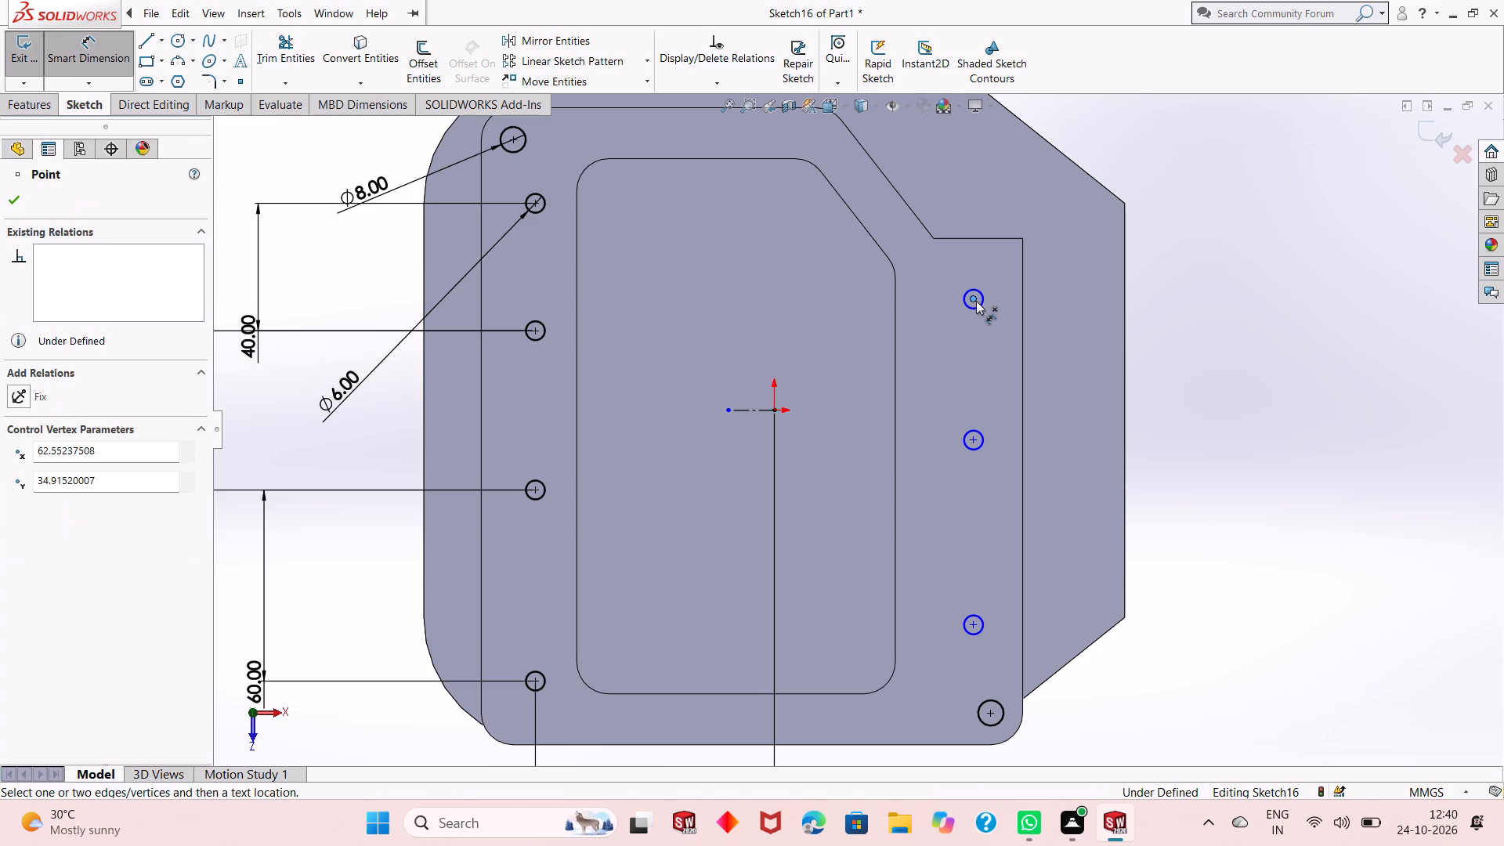
pyautogui.click(774, 410)
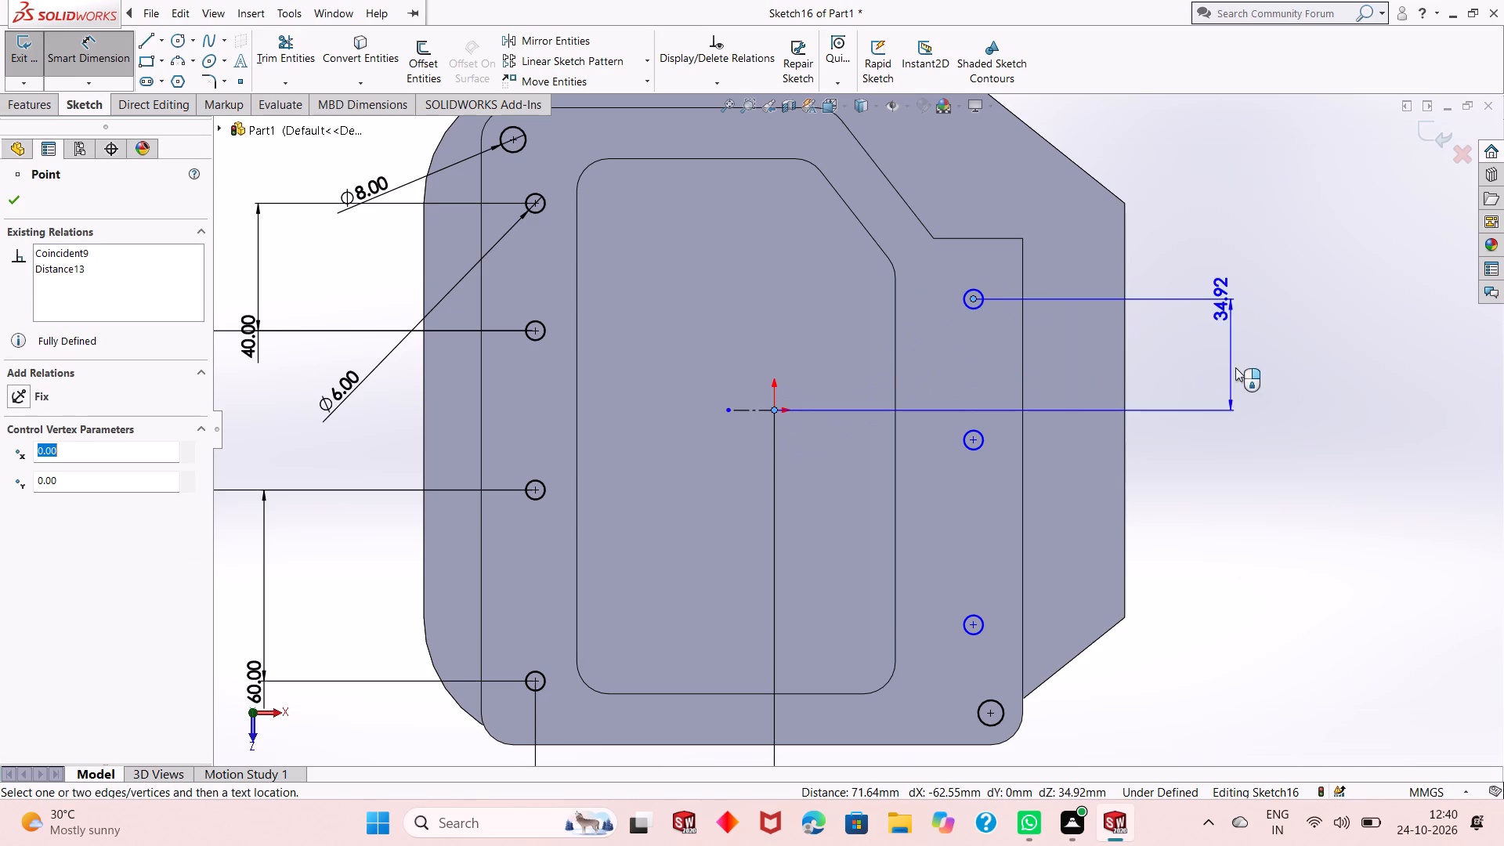
pyautogui.click(1237, 367)
pyautogui.write('45')
pyautogui.press('Return')
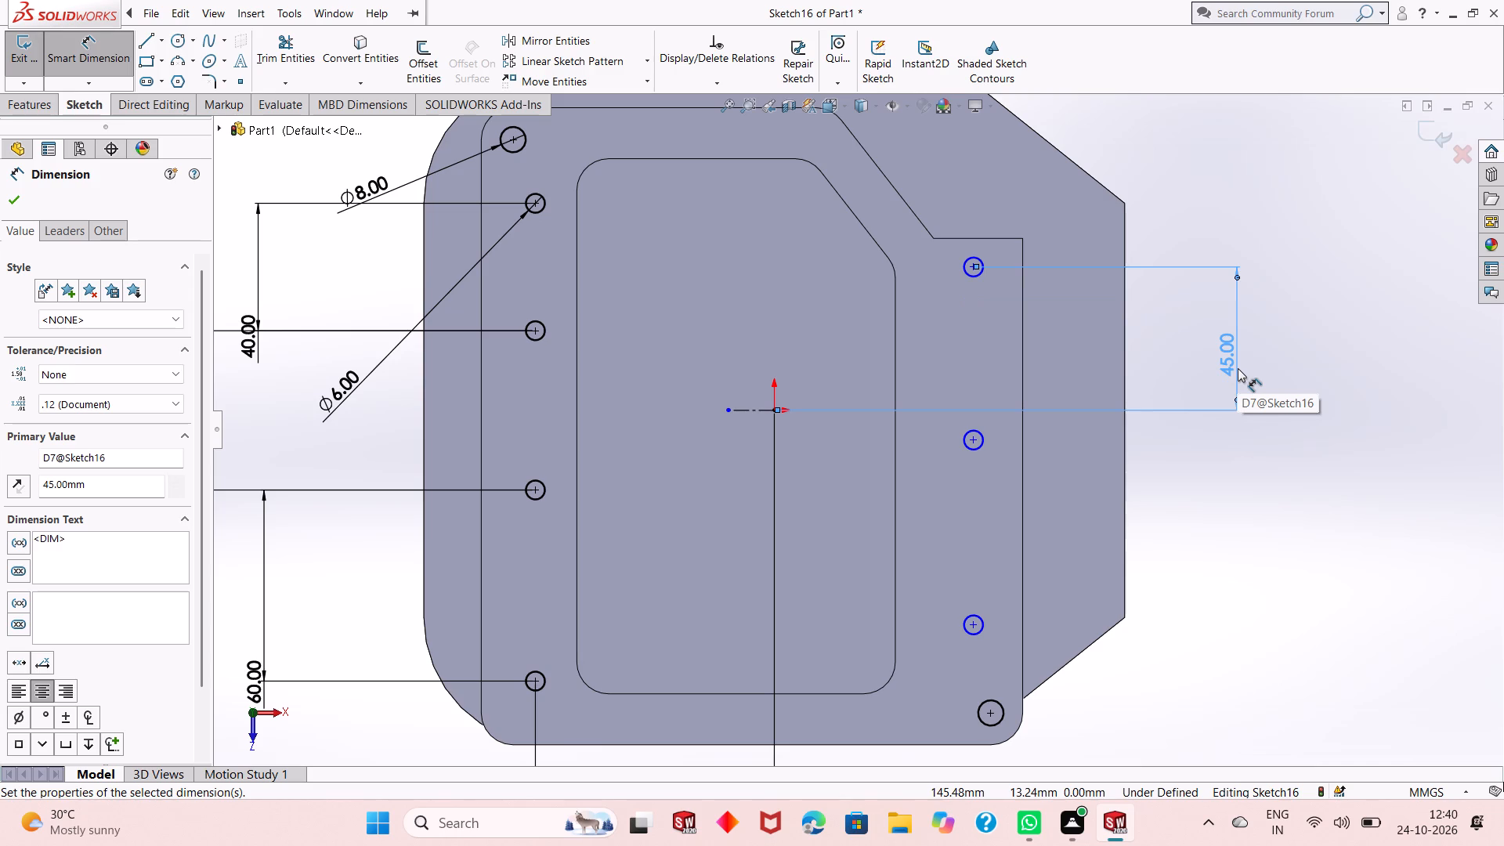
# Set the right column top hole's vertical distance from the origin to 43 mm.
pyautogui.doubleClick(1238, 369)
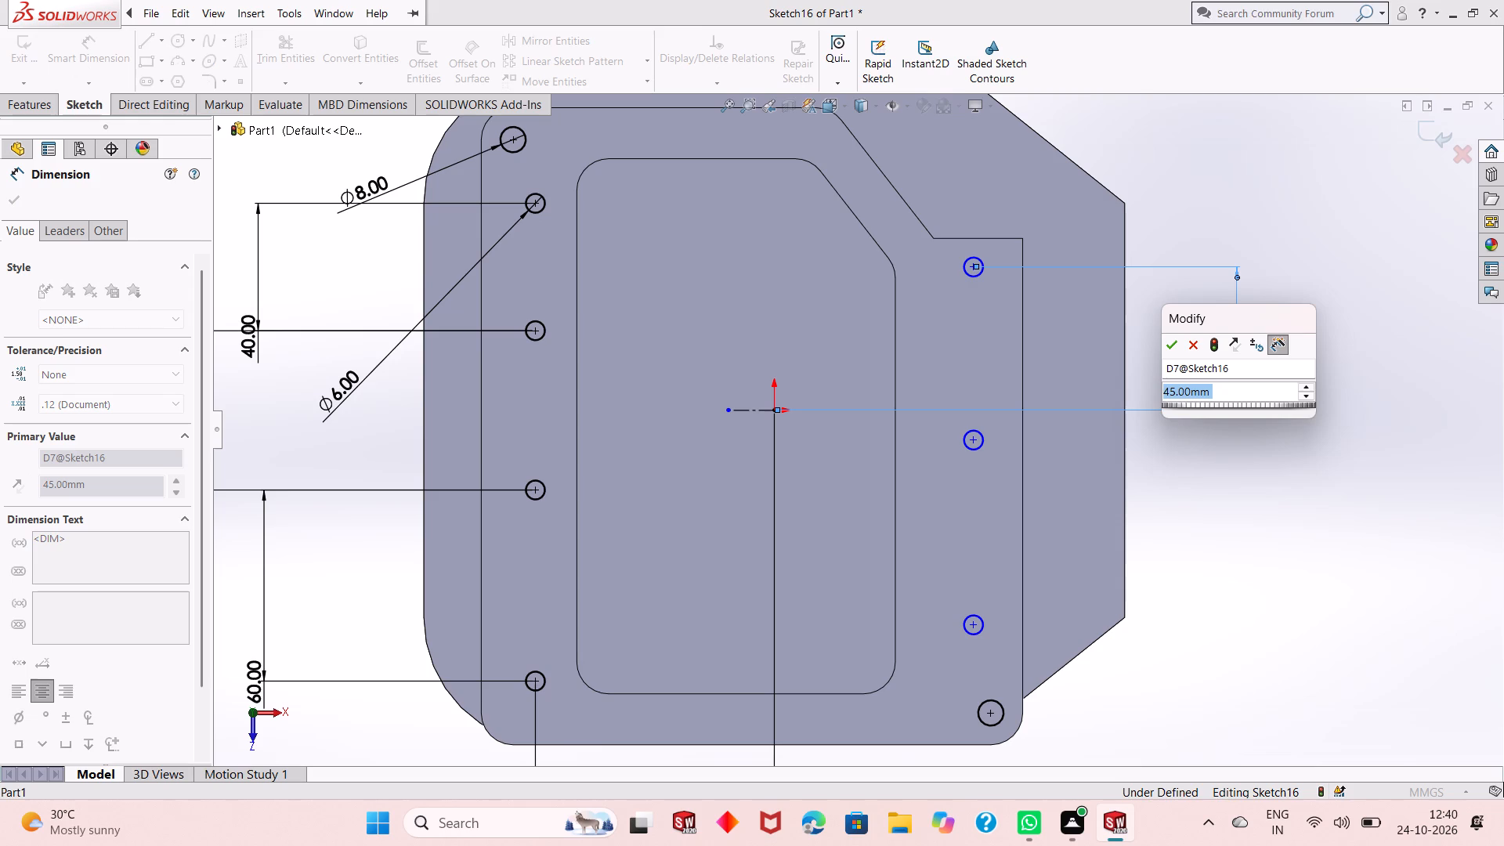
pyautogui.write('43')
pyautogui.press('Return')
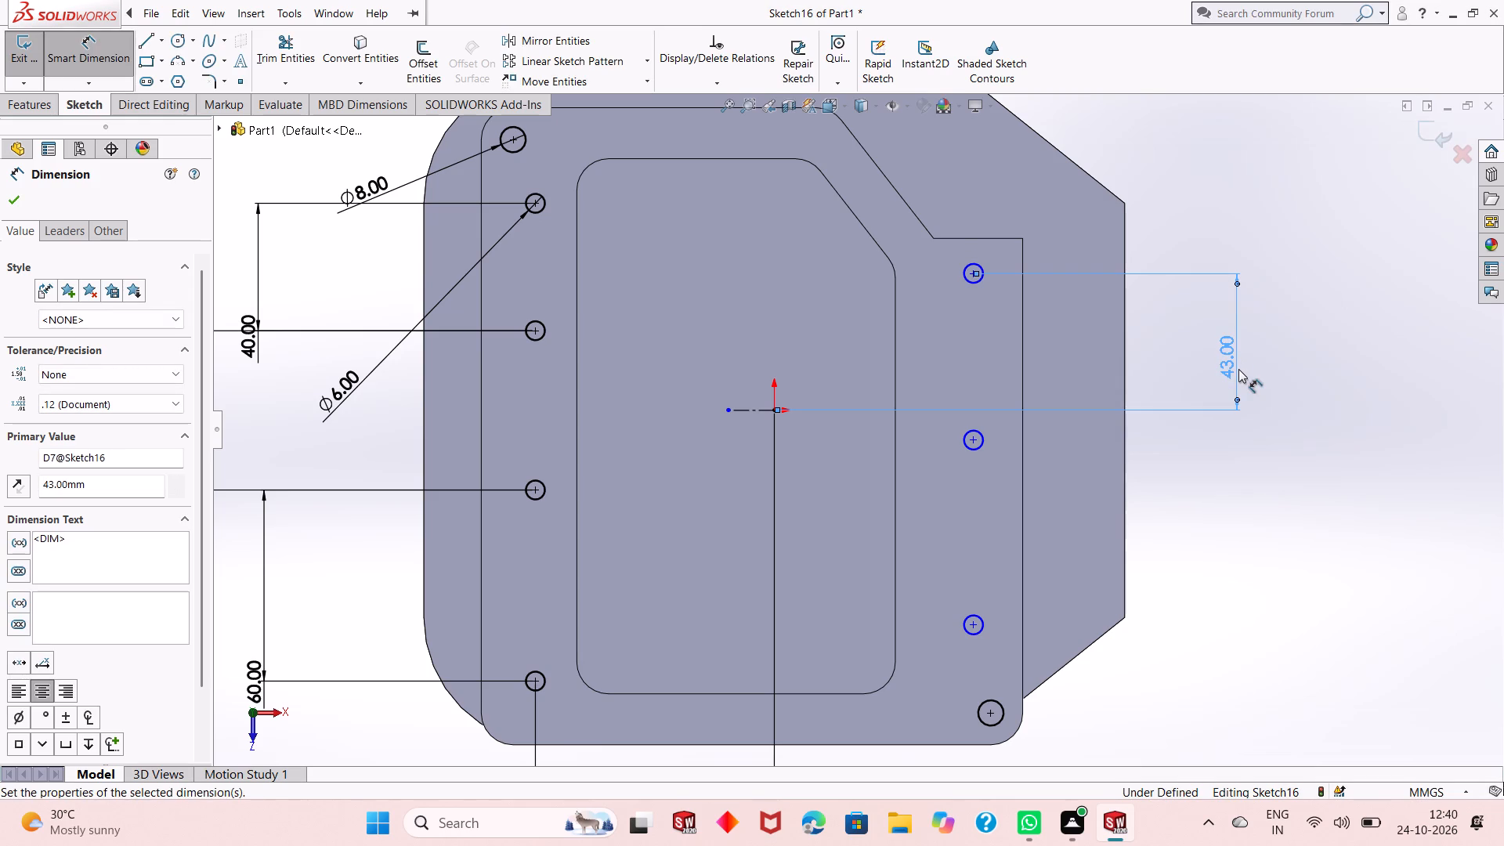
pyautogui.press('Escape')
pyautogui.press('Escape')
pyautogui.press('Escape')
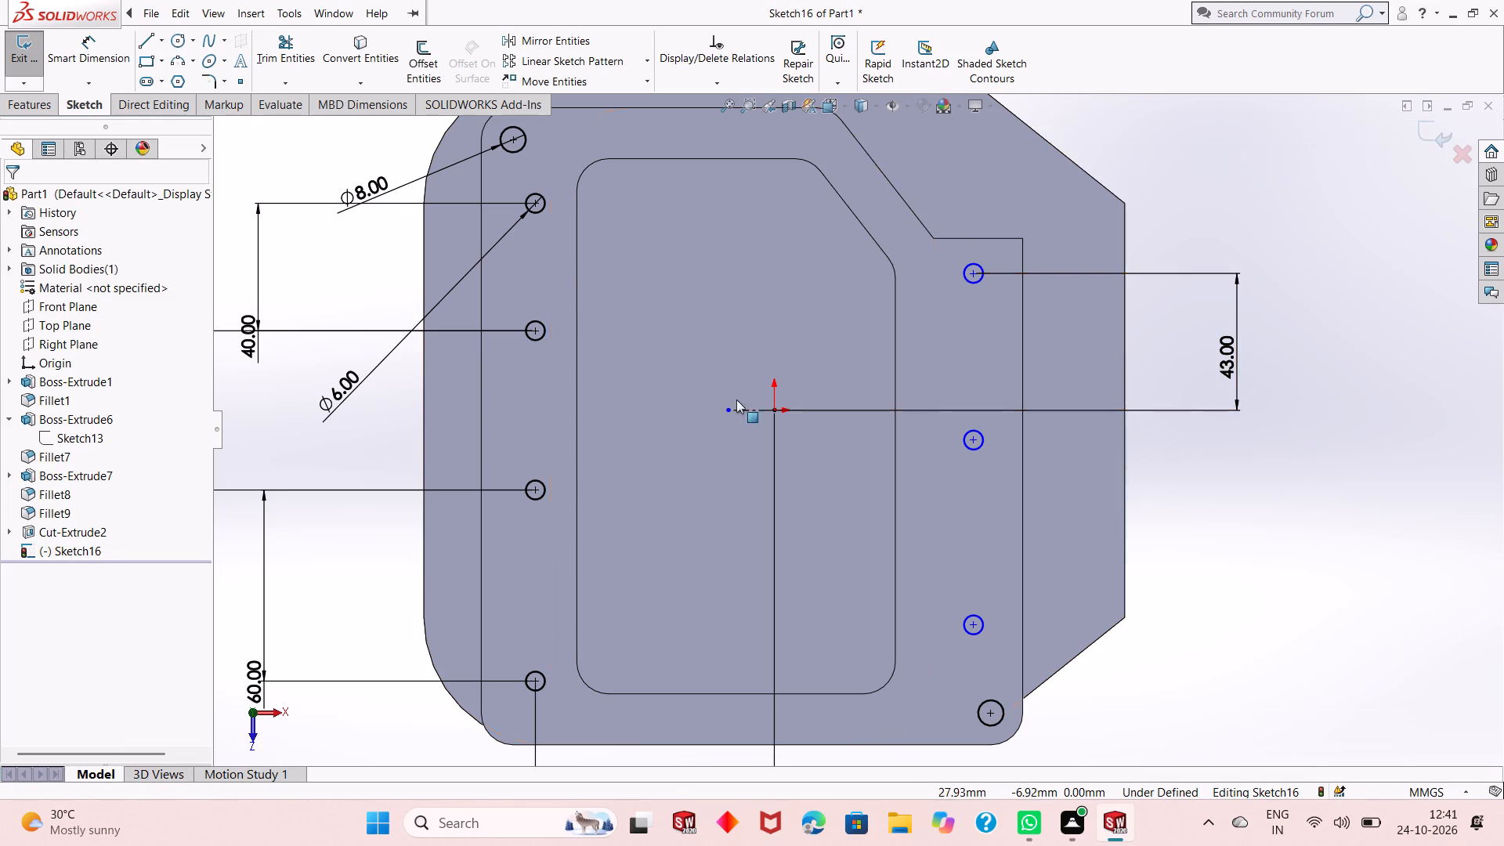
# Dimension the vertical spacing between the top and middle holes of the right column at 75 mm.
pyautogui.click(68, 51)
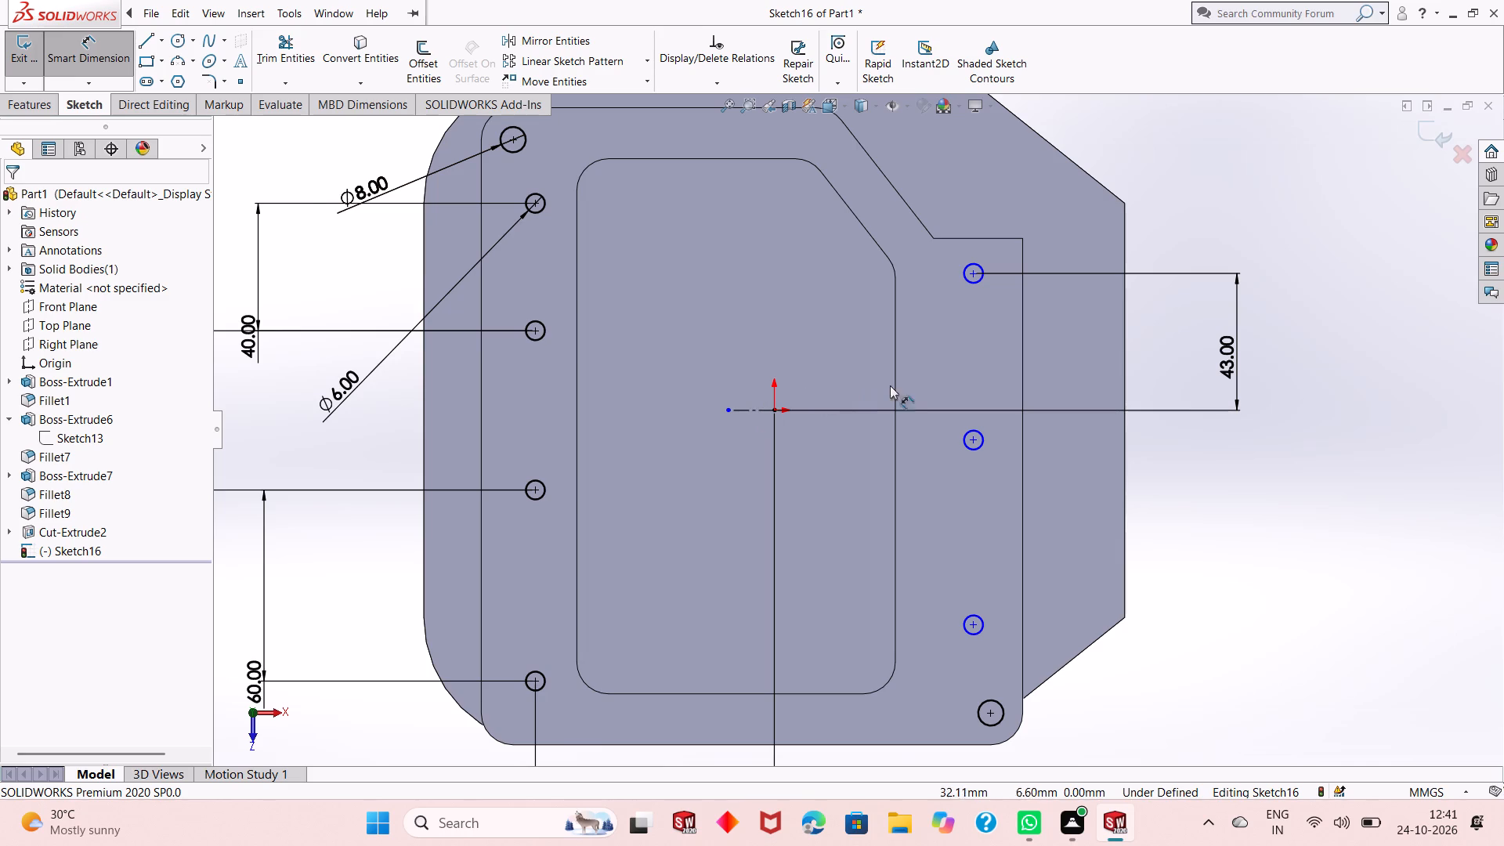
pyautogui.click(973, 277)
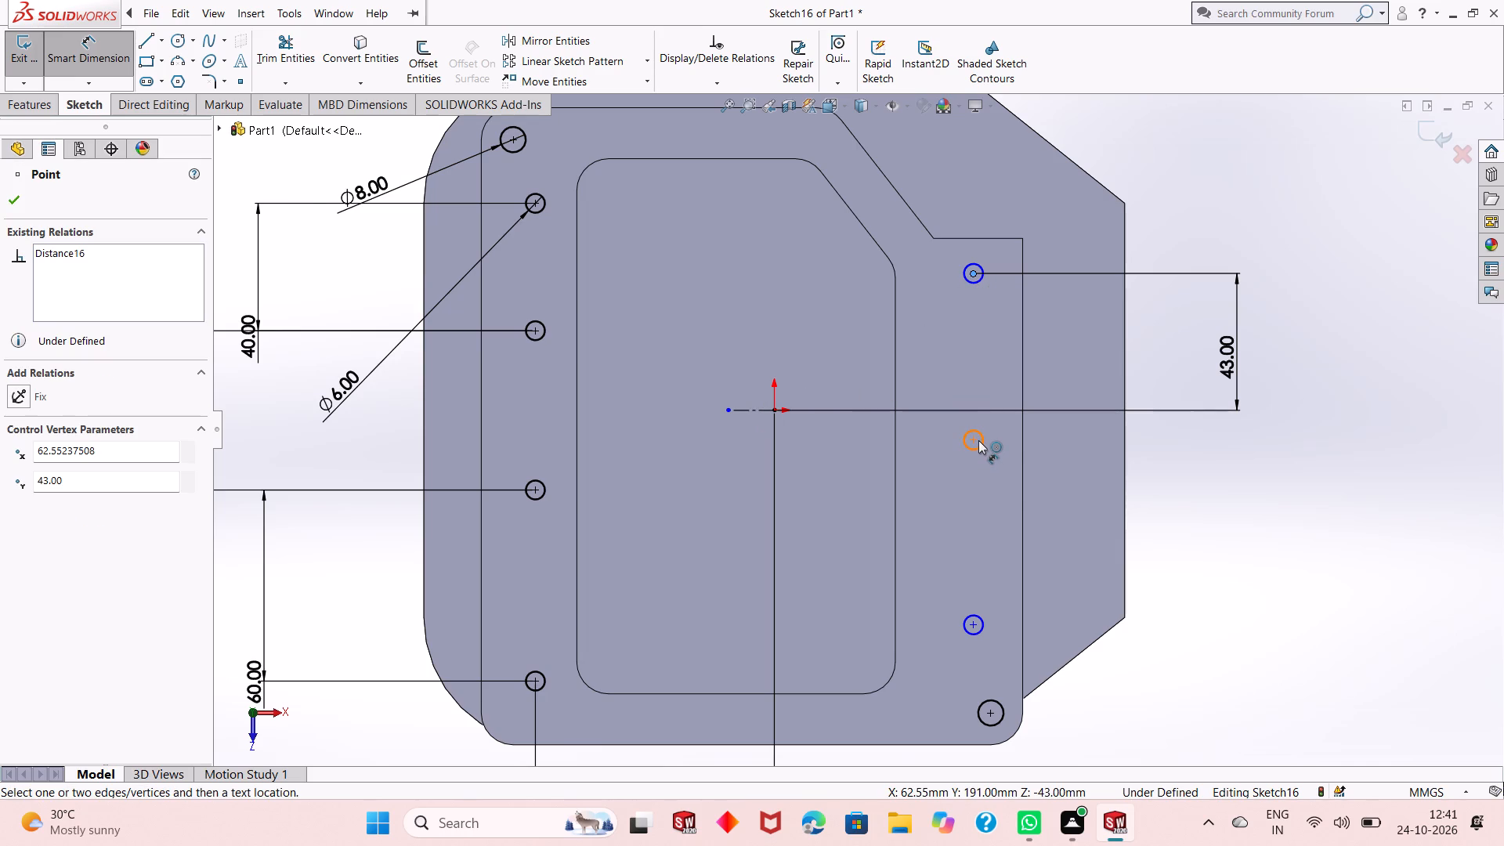
pyautogui.click(975, 442)
pyautogui.click(1345, 403)
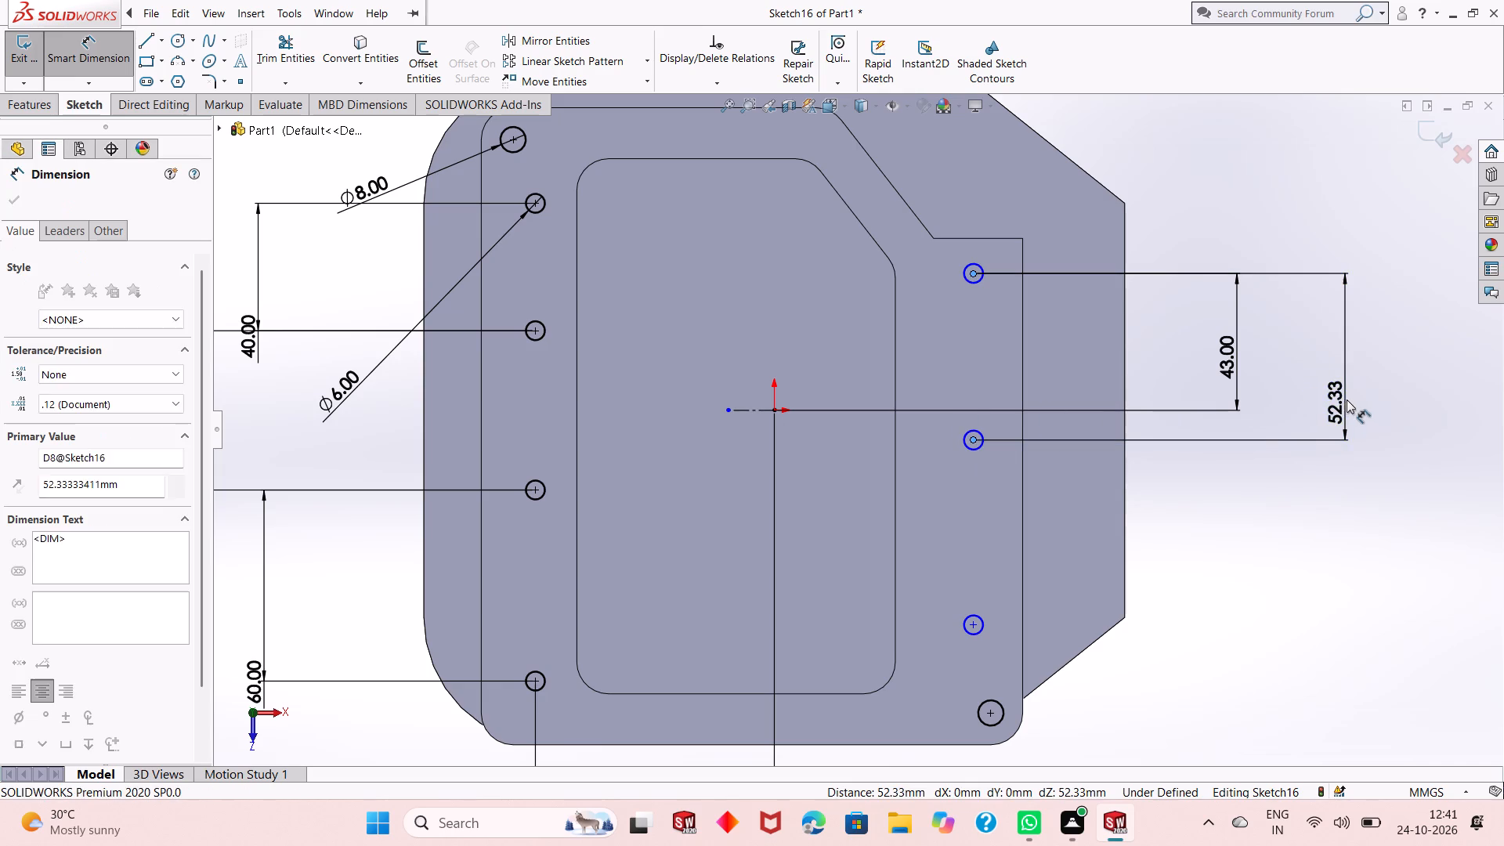
pyautogui.press('7')
pyautogui.press('5')
pyautogui.press('Return')
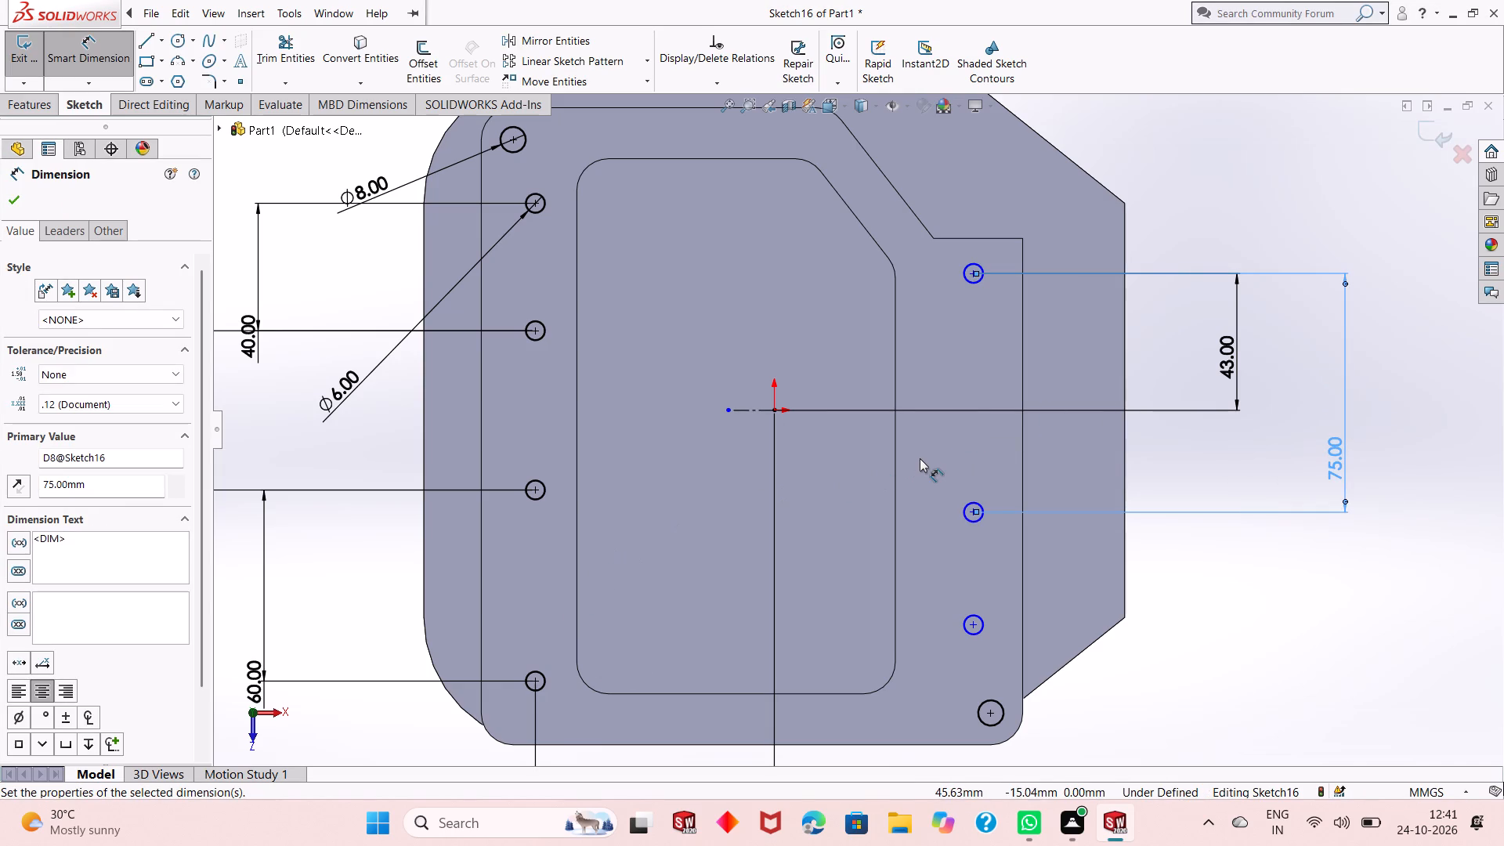
# Dimension the vertical spacing between the middle and bottom holes of the right column at 40 mm.
pyautogui.click(974, 626)
pyautogui.click(978, 515)
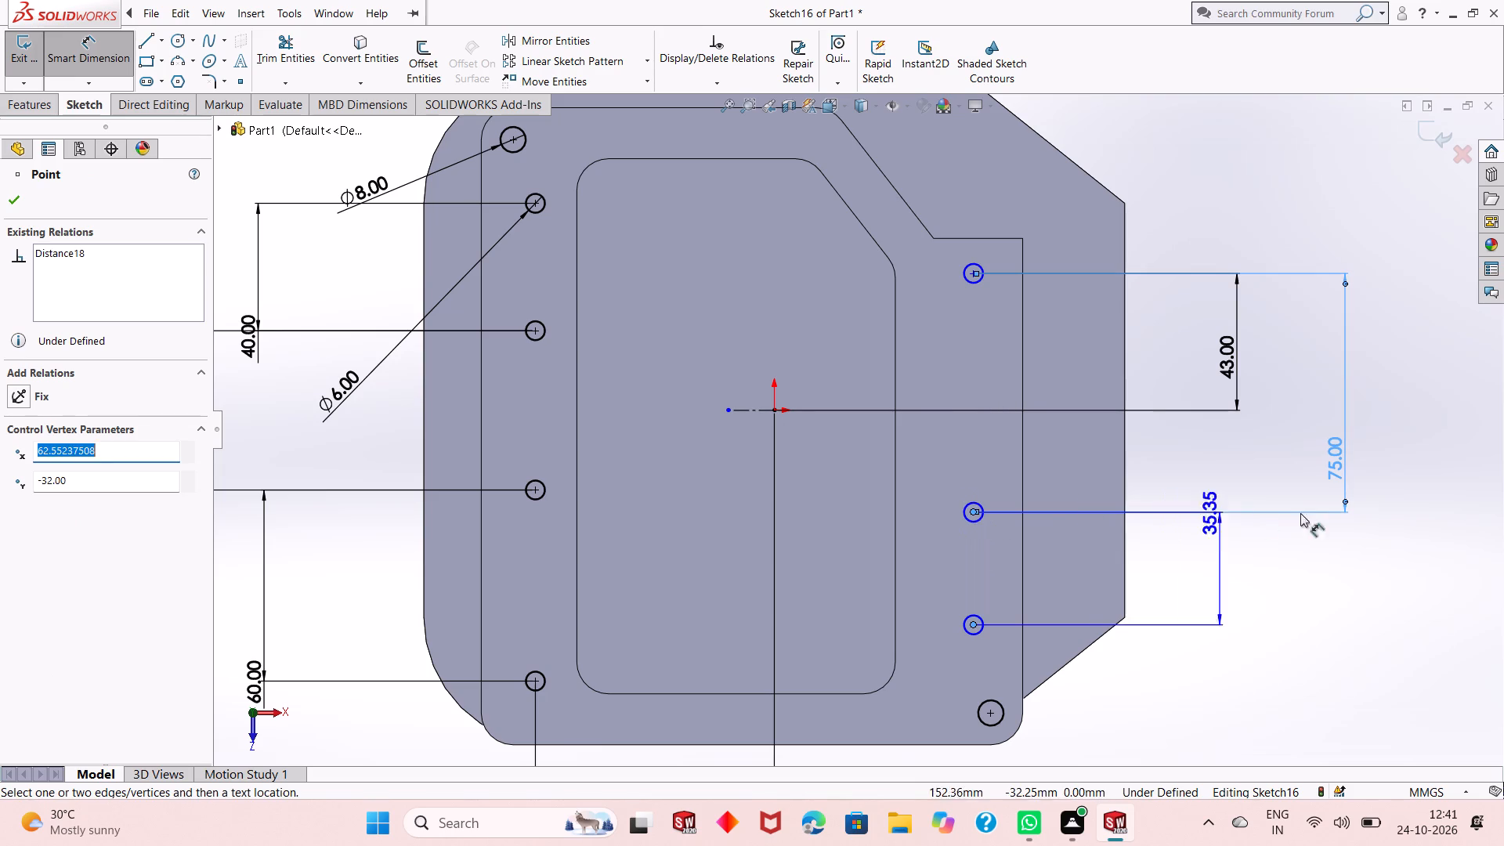
pyautogui.click(1371, 513)
pyautogui.write('40')
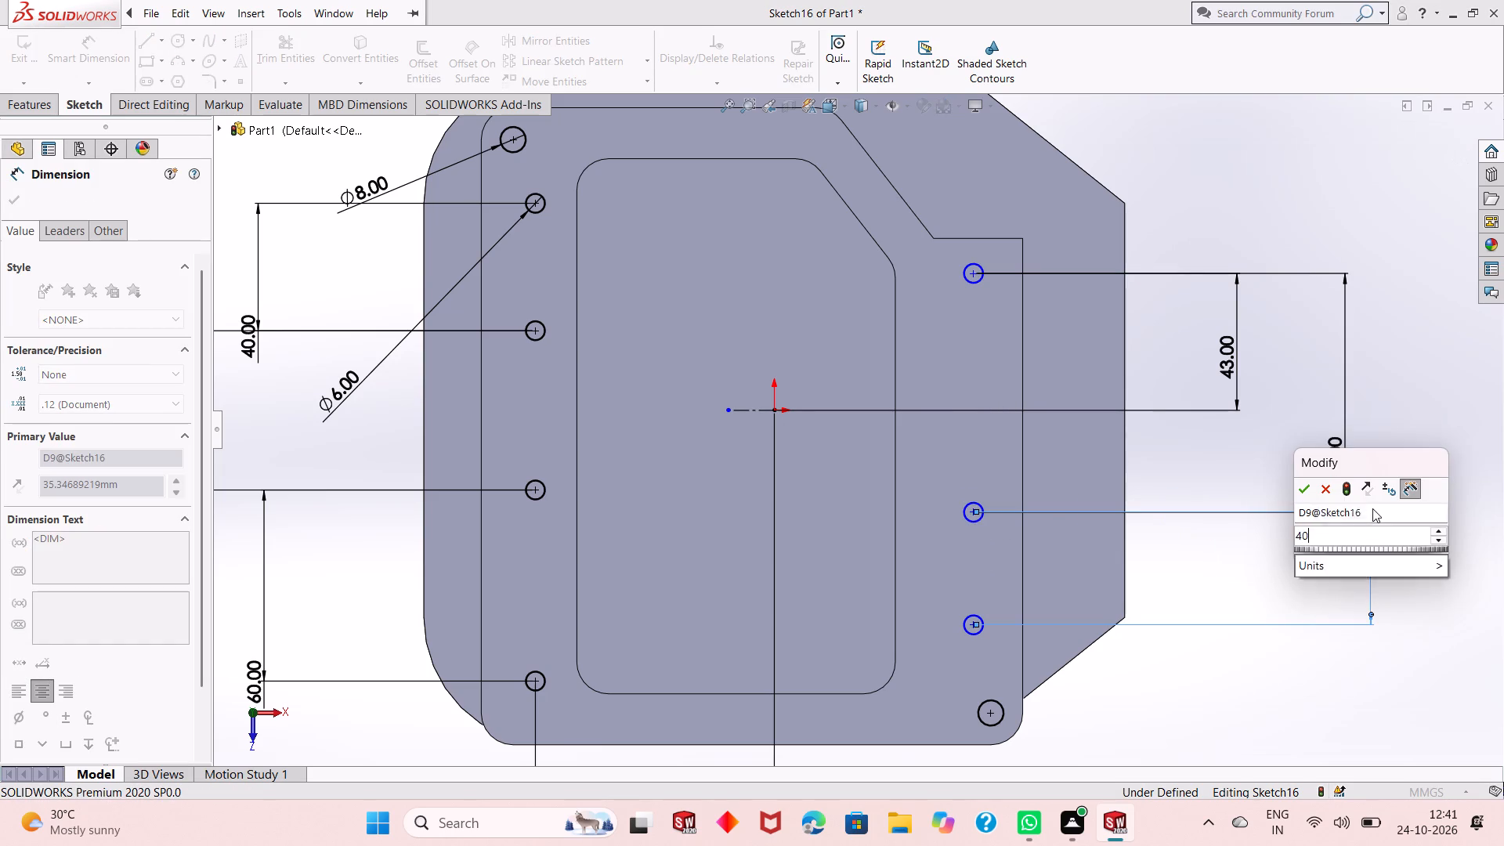
pyautogui.press('Return')
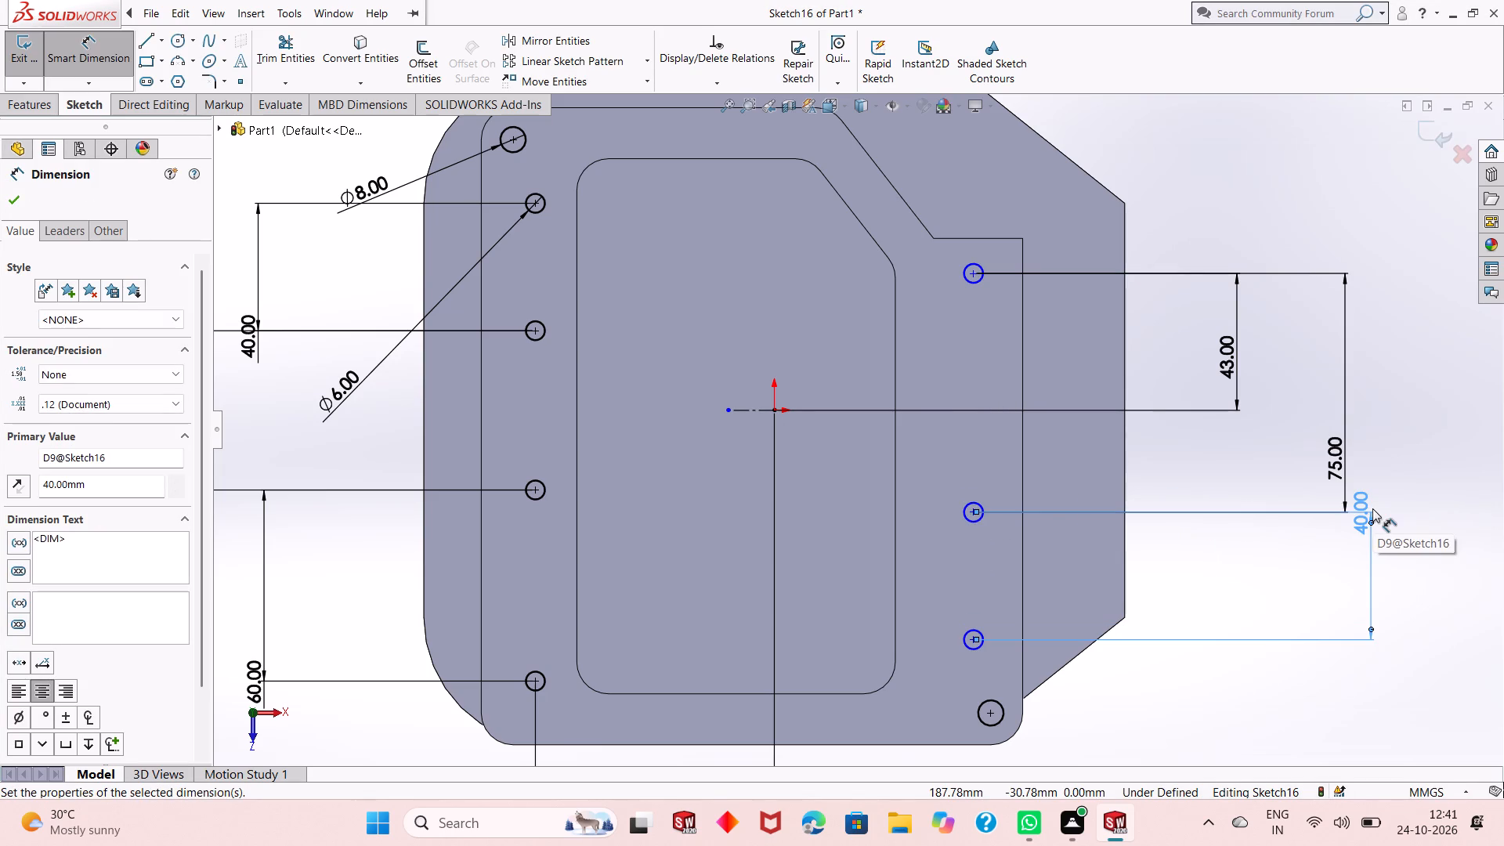
# Set the vertical spacing between the middle and bottom holes of the right column to 42 mm.
pyautogui.doubleClick(1372, 510)
pyautogui.press('1')
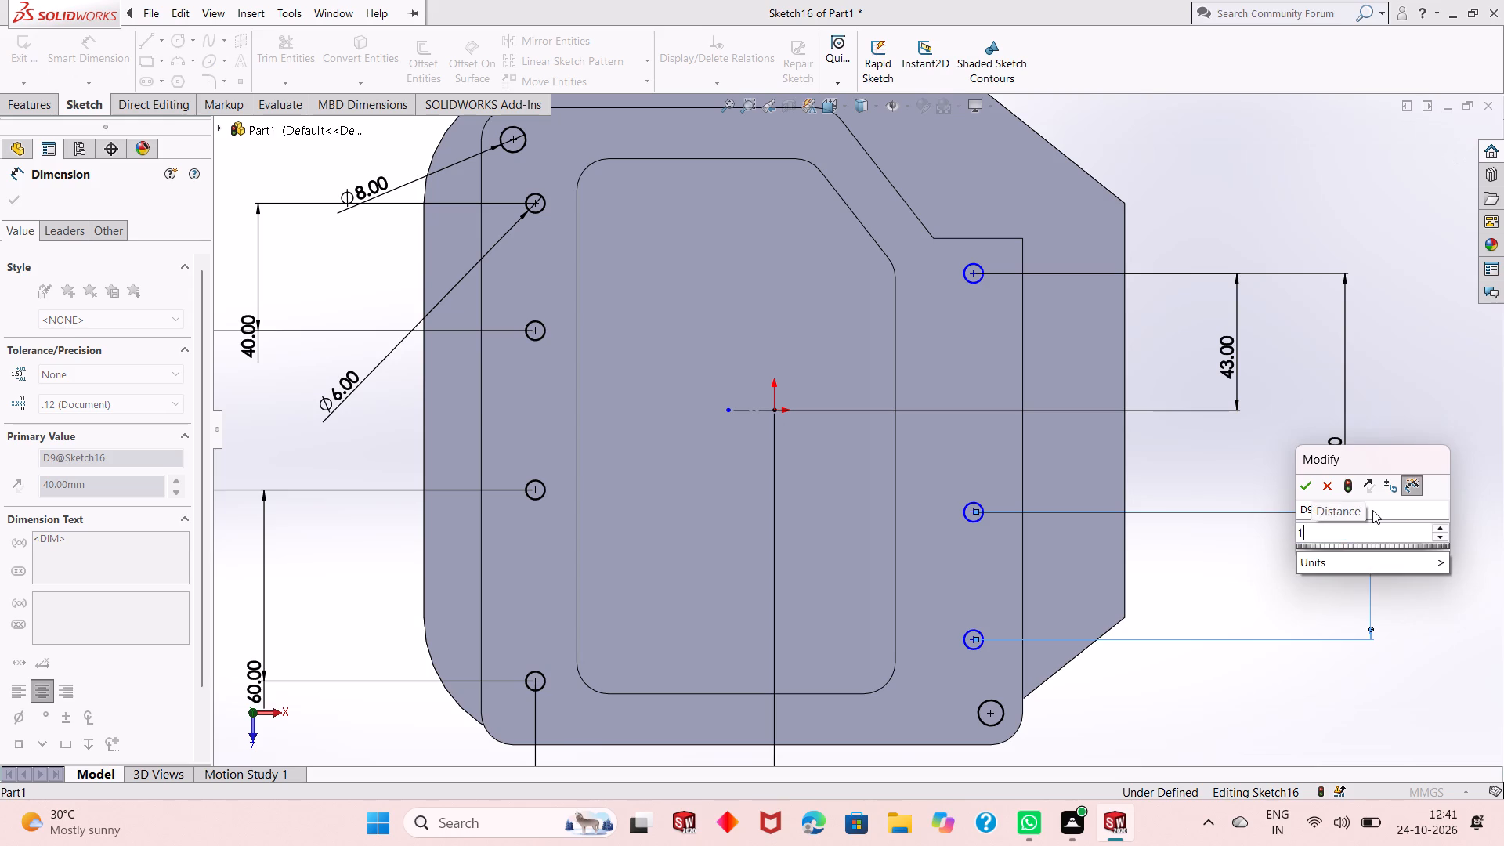
pyautogui.press('BackSpace')
pyautogui.write('42')
pyautogui.press('Return')
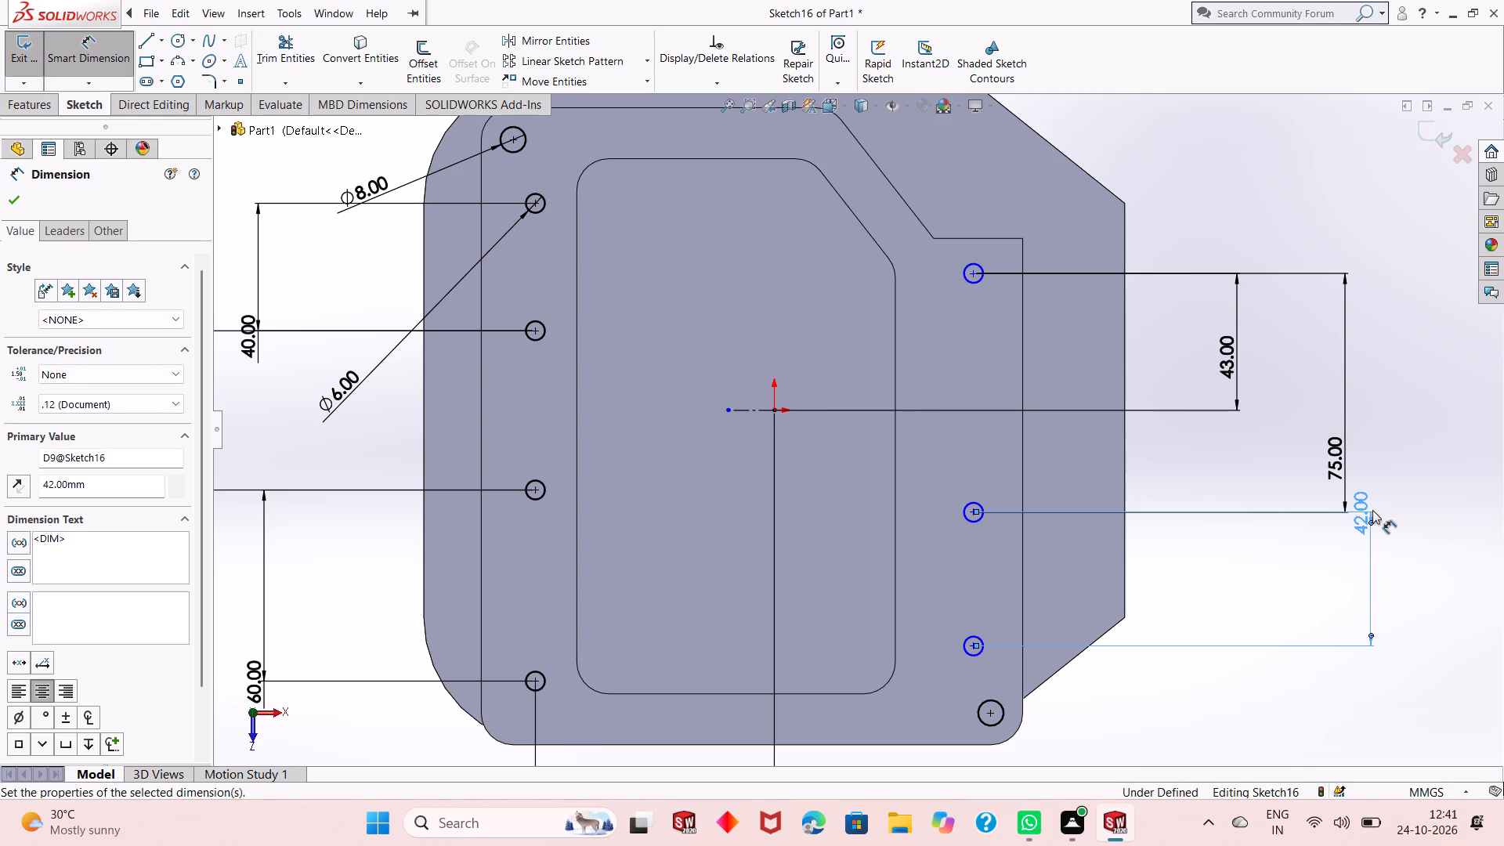
# Add a vertical relation between the centres of the three small holes in the right column.
pyautogui.rightClick(1163, 162)
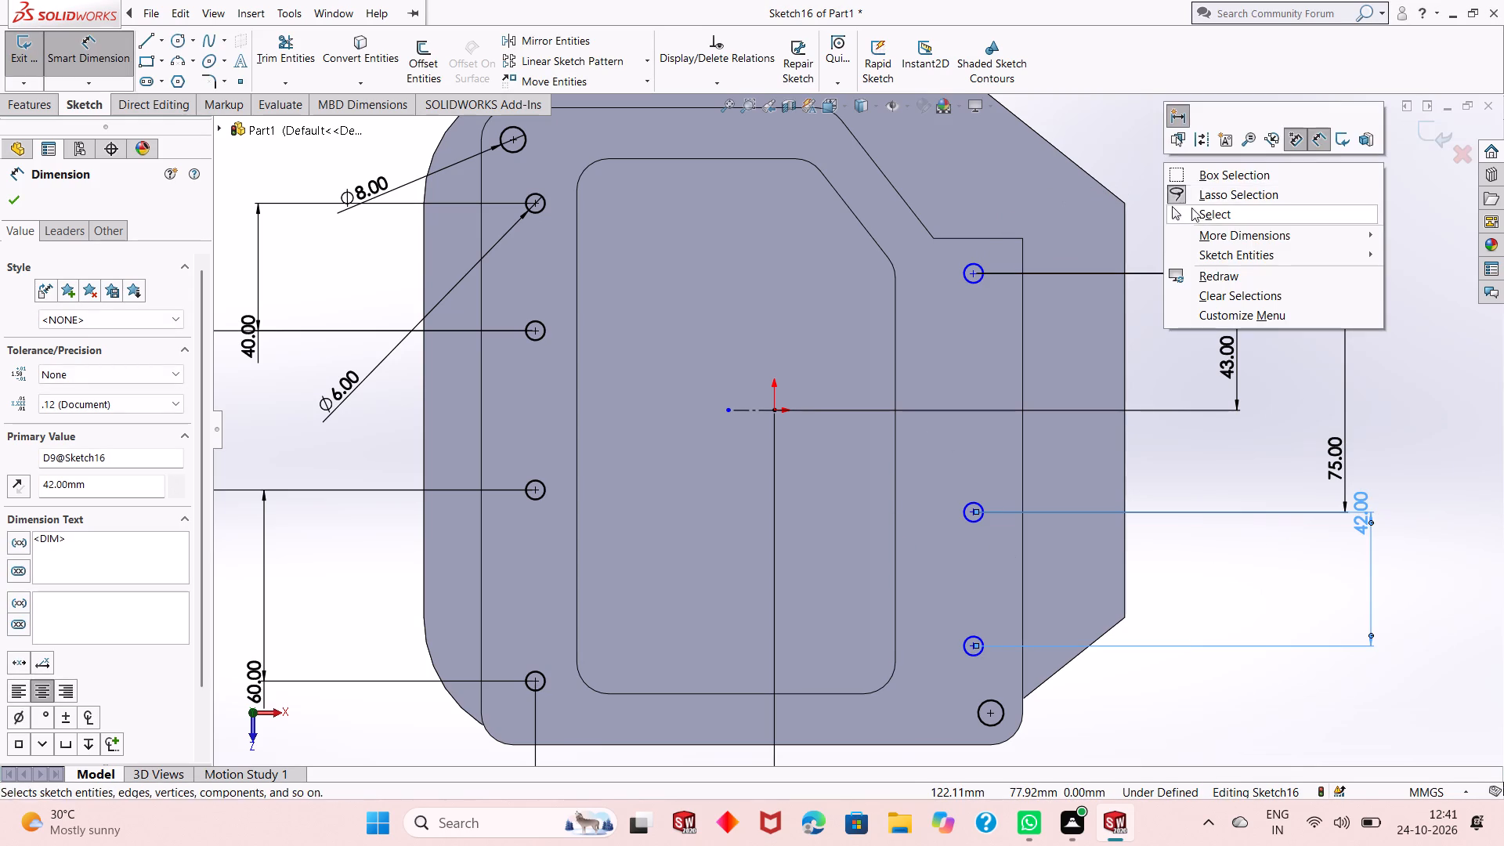
pyautogui.click(1196, 214)
pyautogui.click(973, 275)
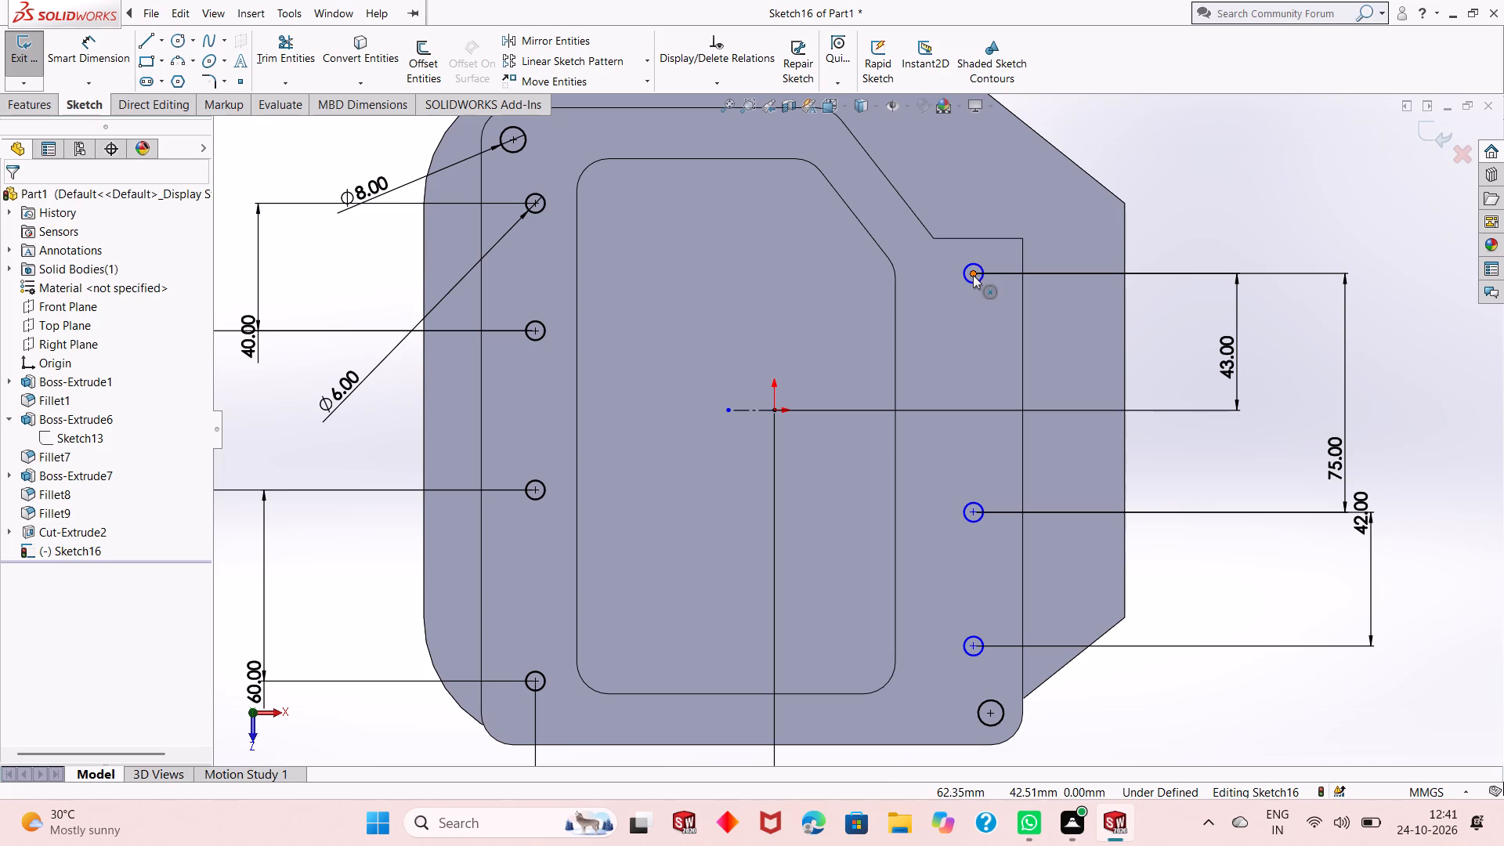
pyautogui.keyDown('ctrl'); pyautogui.click(977, 512); pyautogui.keyUp('ctrl')
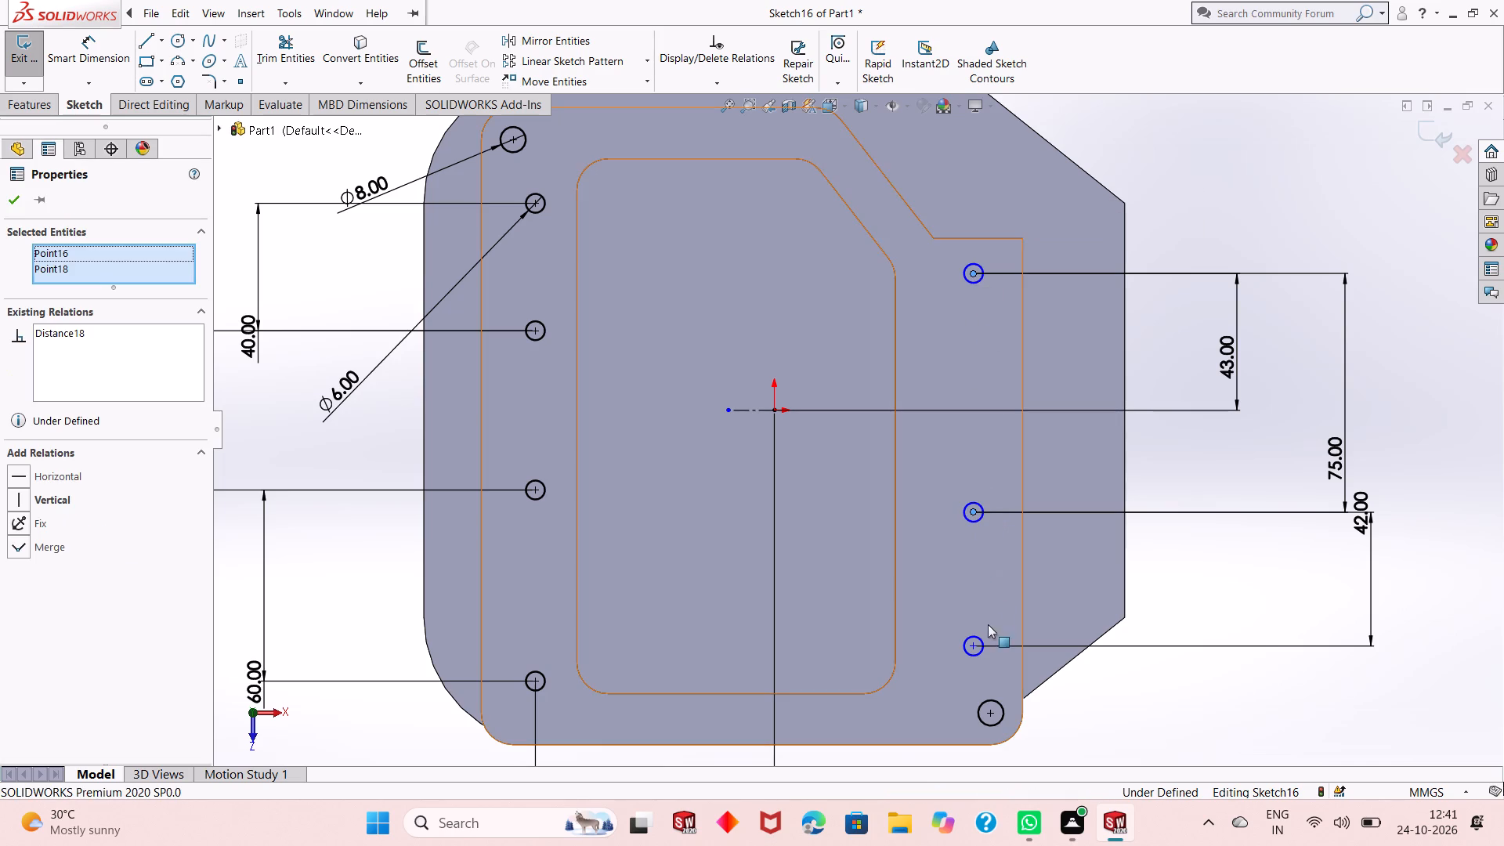
pyautogui.keyDown('ctrl'); pyautogui.click(973, 645); pyautogui.keyUp('ctrl')
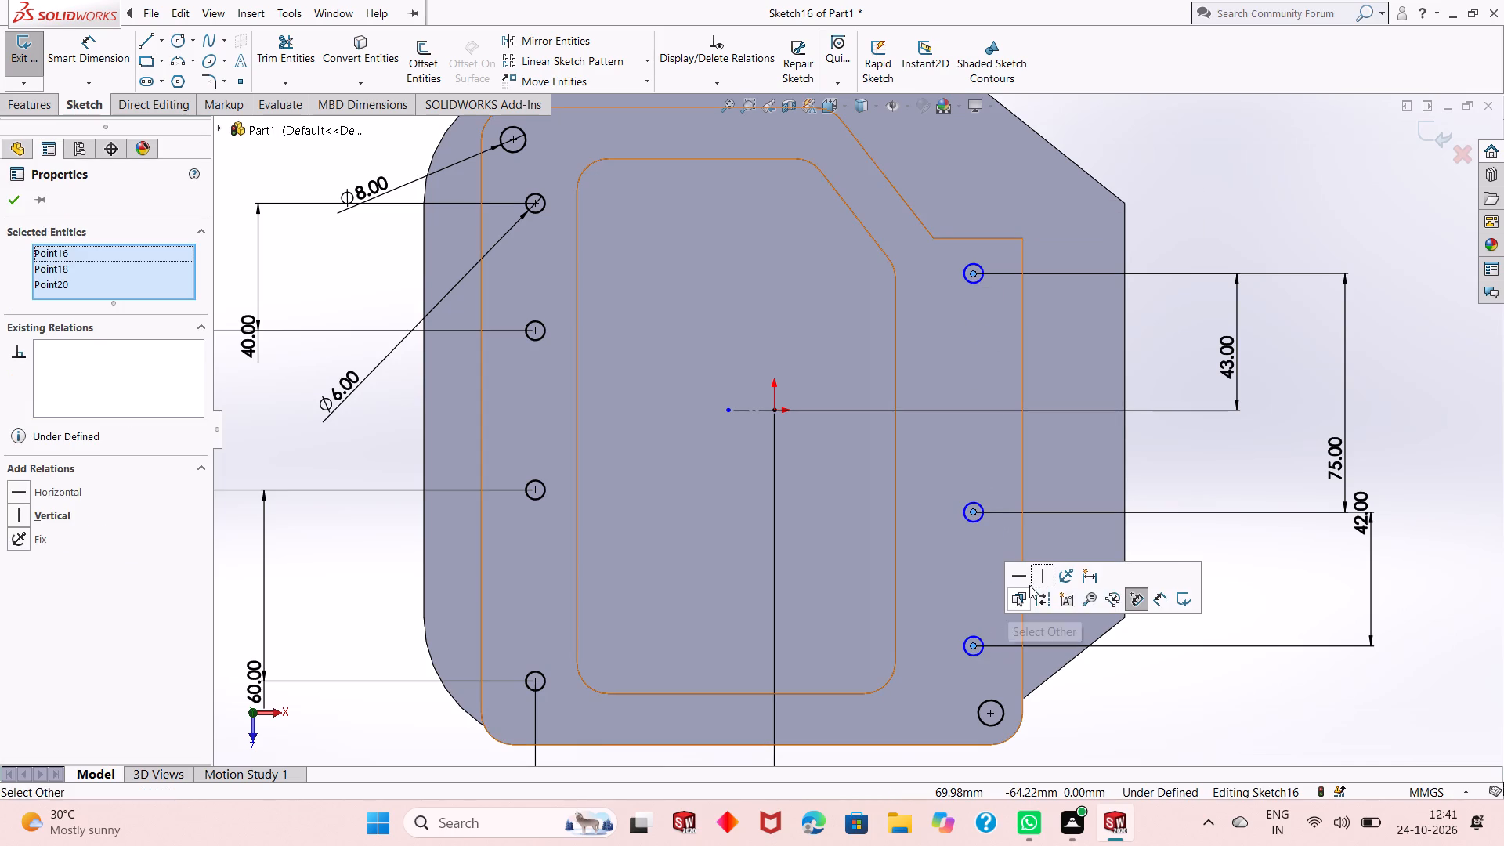
pyautogui.click(1041, 578)
pyautogui.tripleClick(1041, 578)
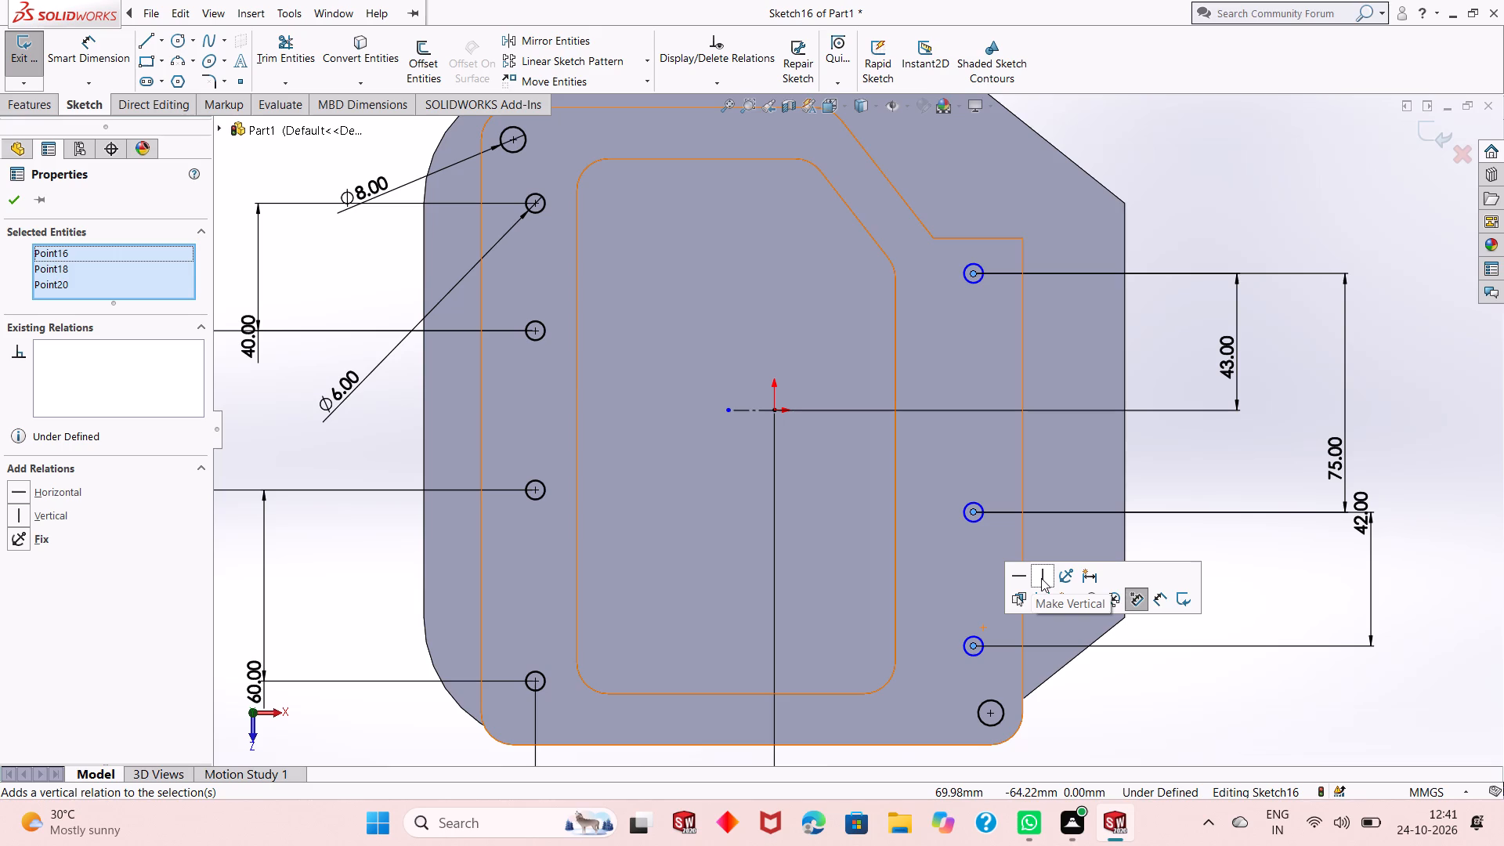
pyautogui.click(5, 194)
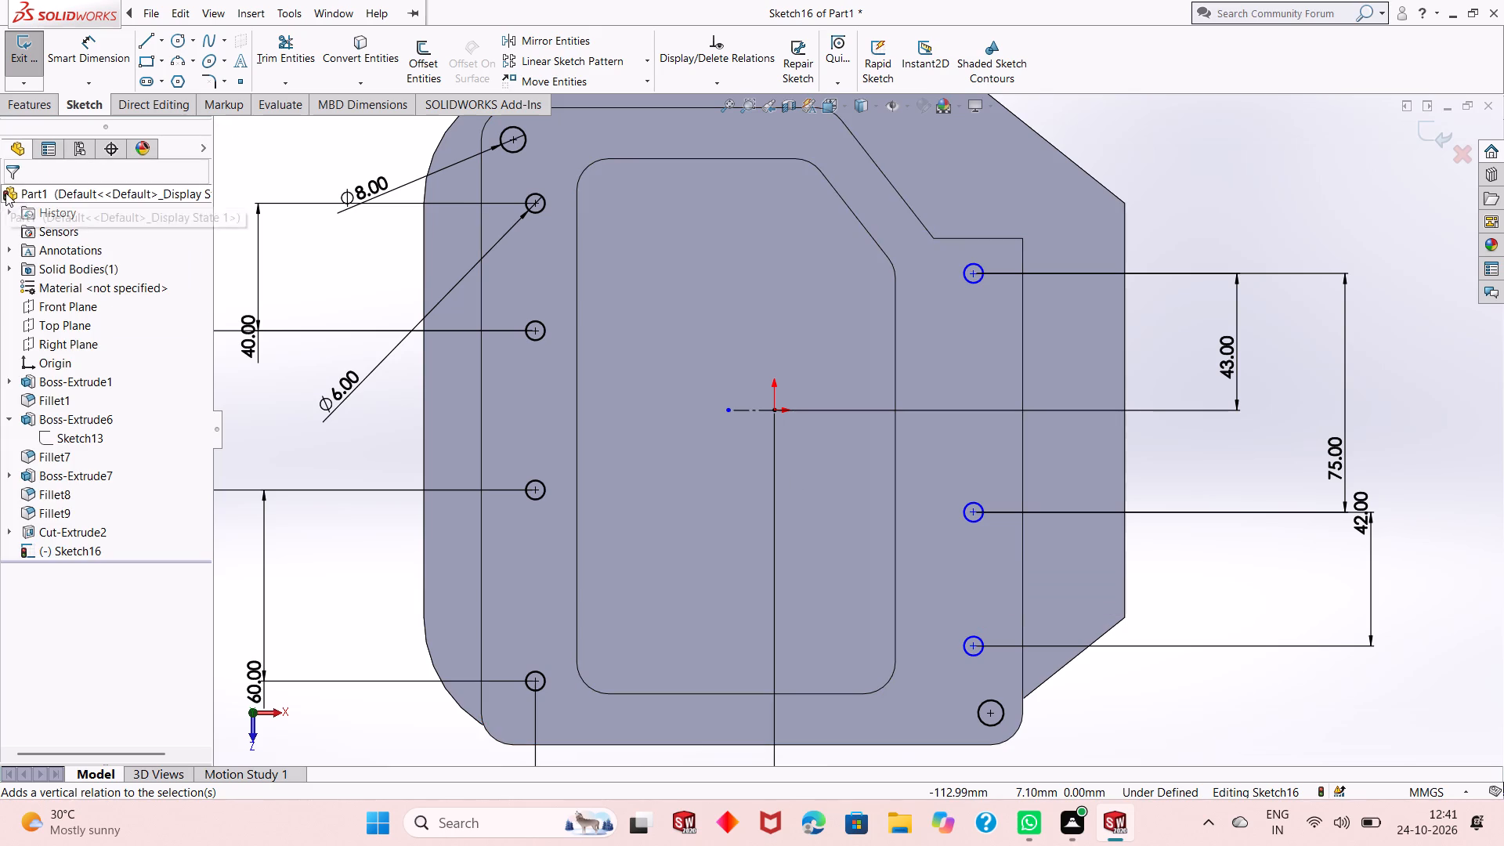
# Dimension the right column's bottom hole horizontally from the flange's straight right edge at 15 mm.
pyautogui.click(69, 45)
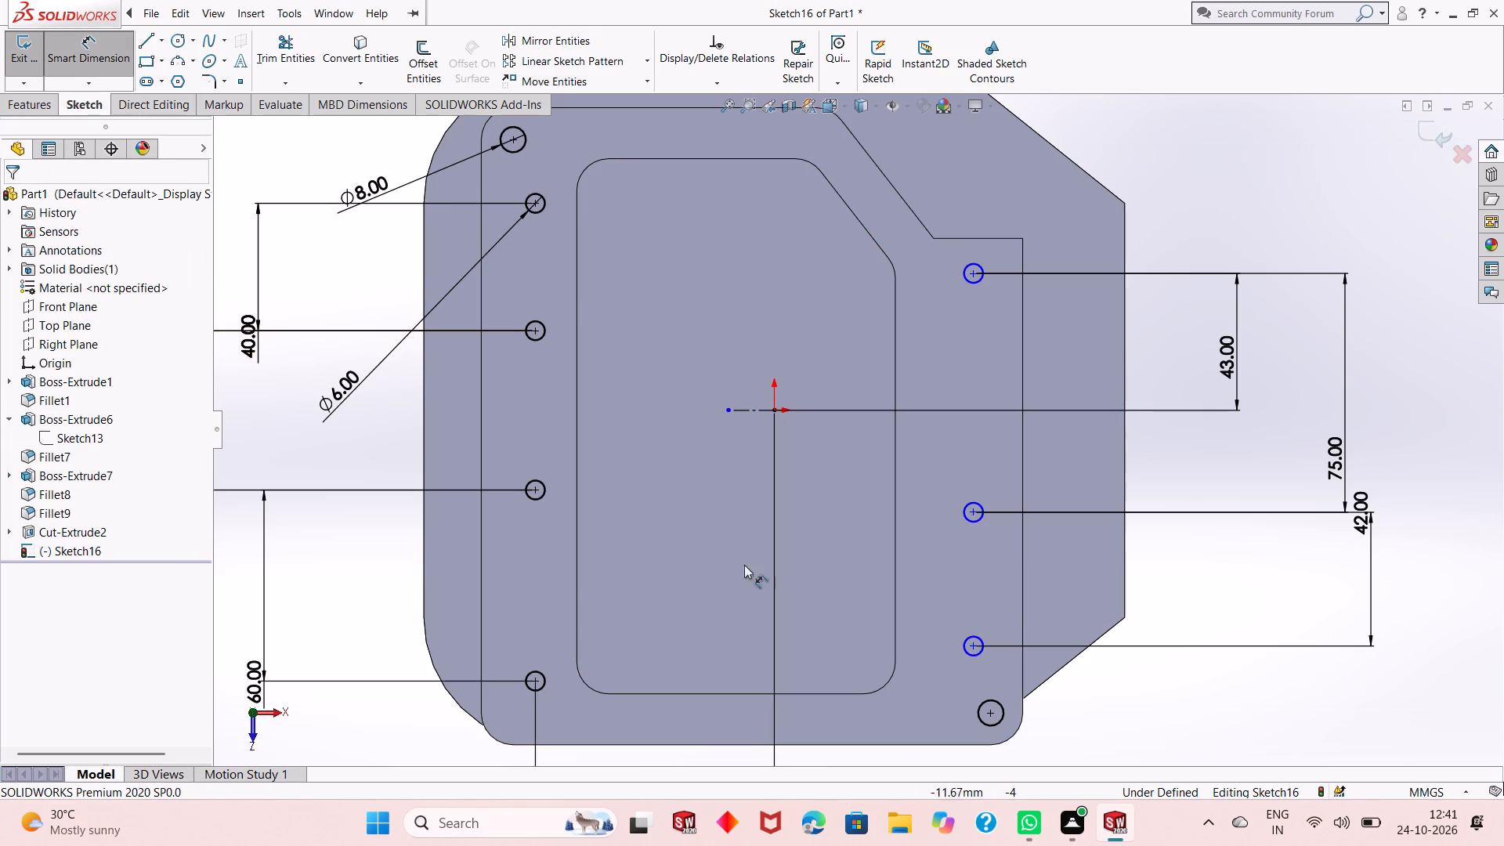
pyautogui.click(974, 650)
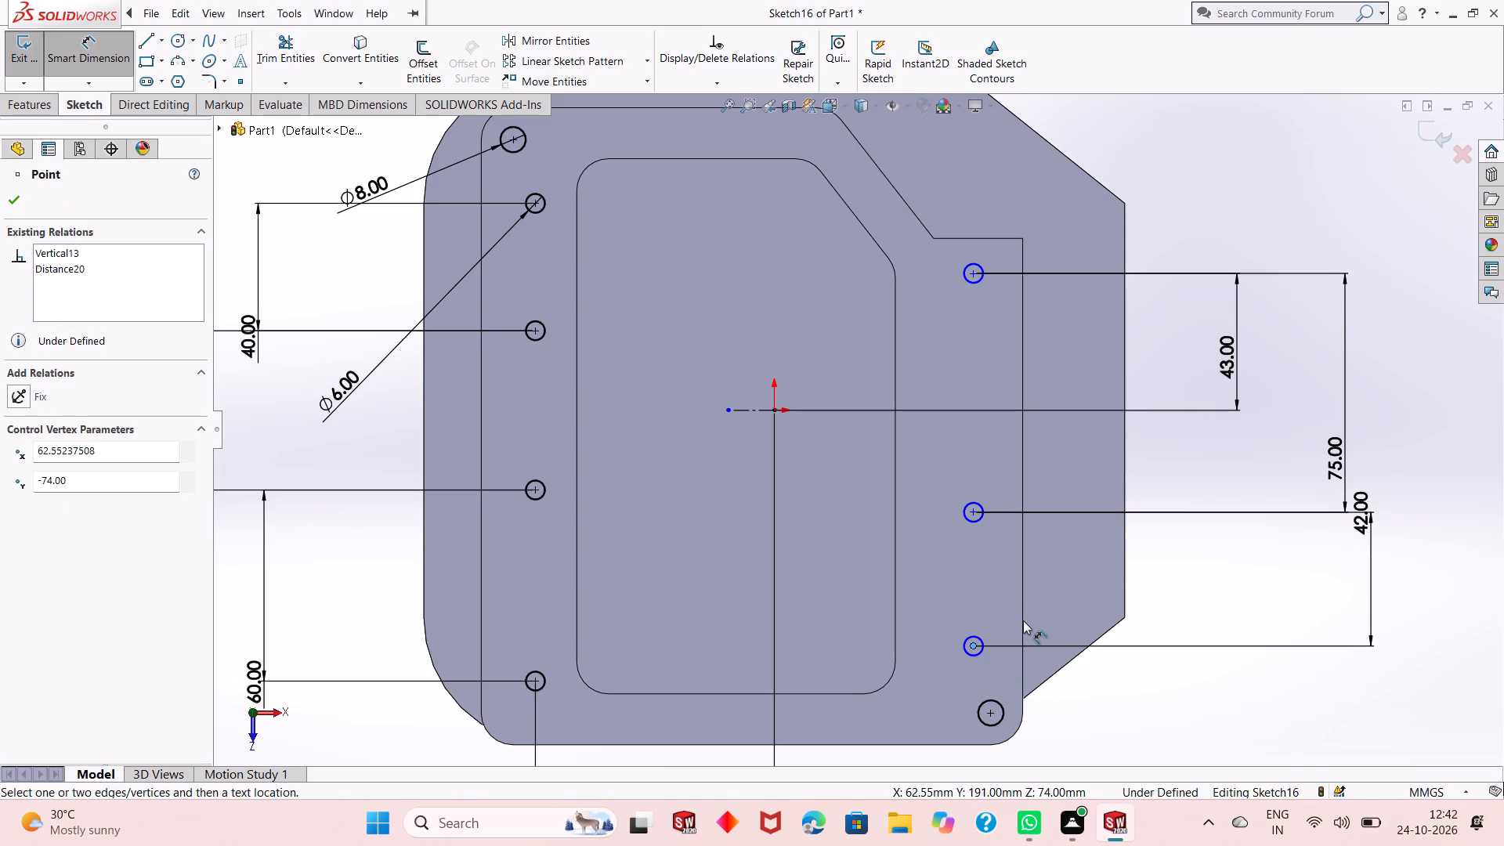
pyautogui.click(1023, 623)
pyautogui.click(1021, 636)
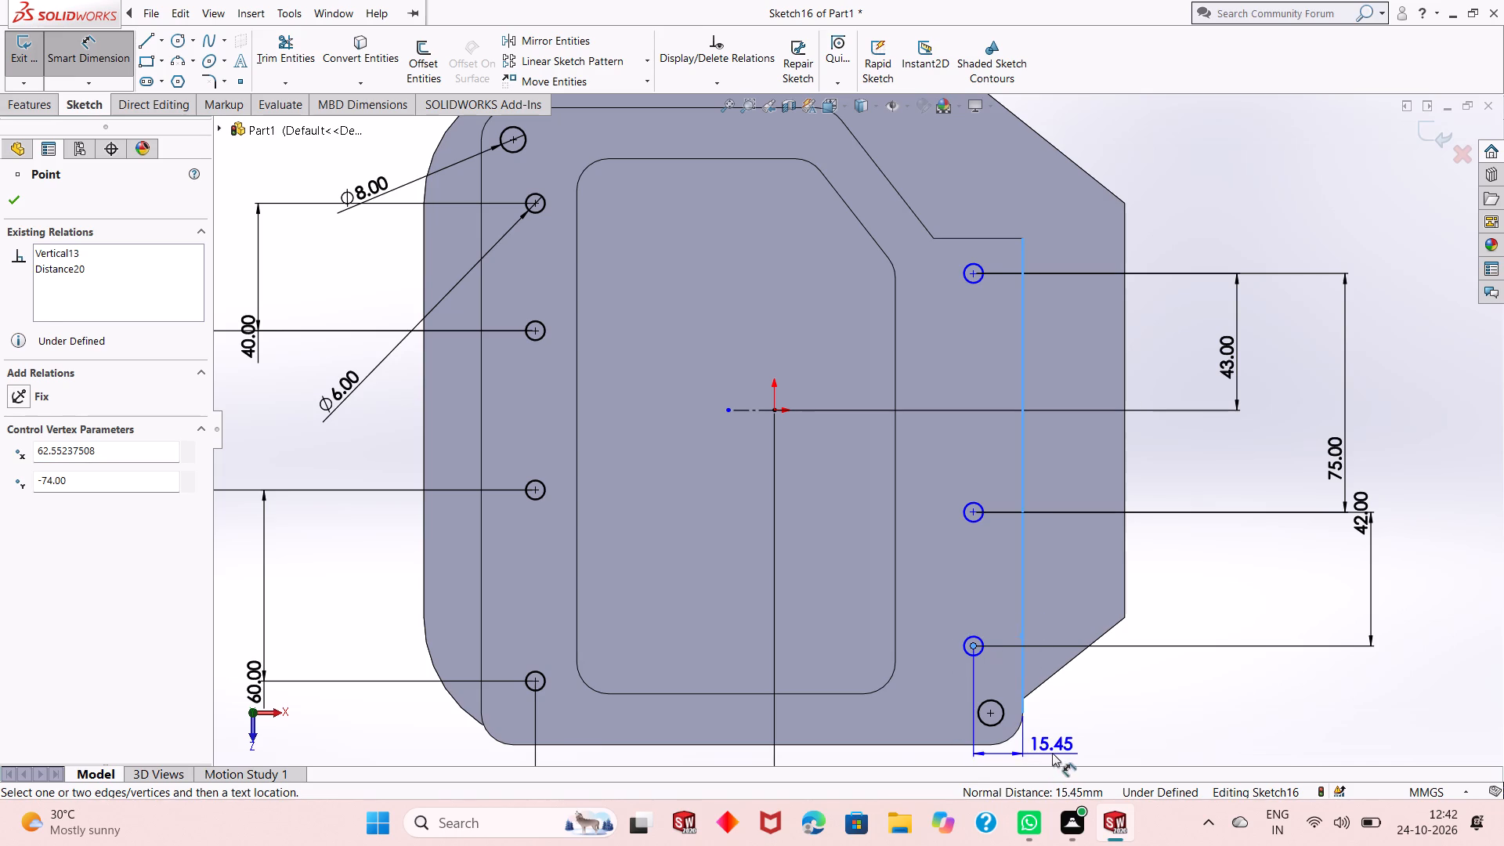
pyautogui.click(1053, 750)
pyautogui.write('15')
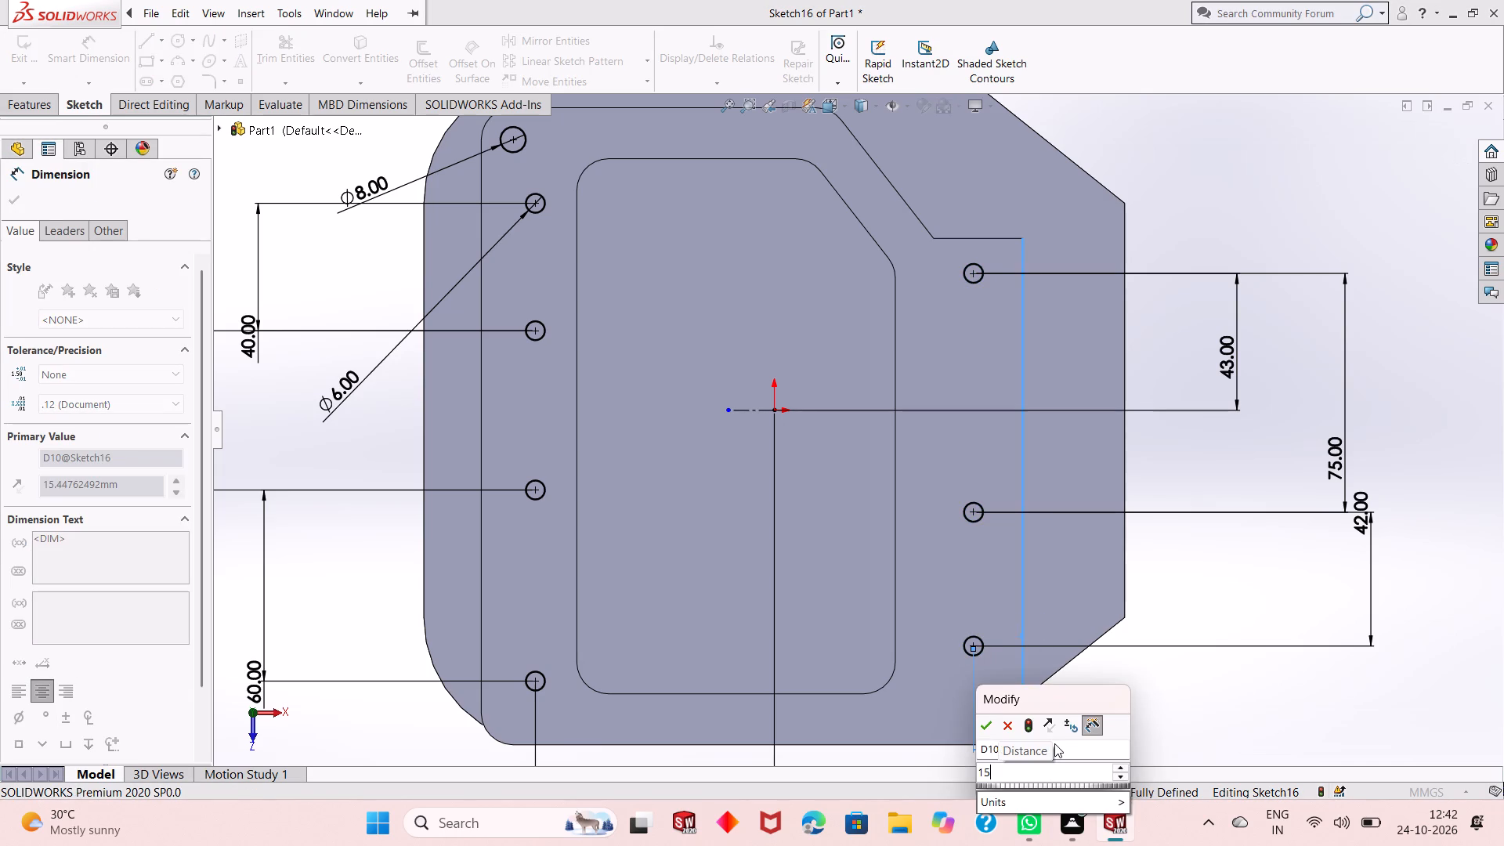
pyautogui.press('Return')
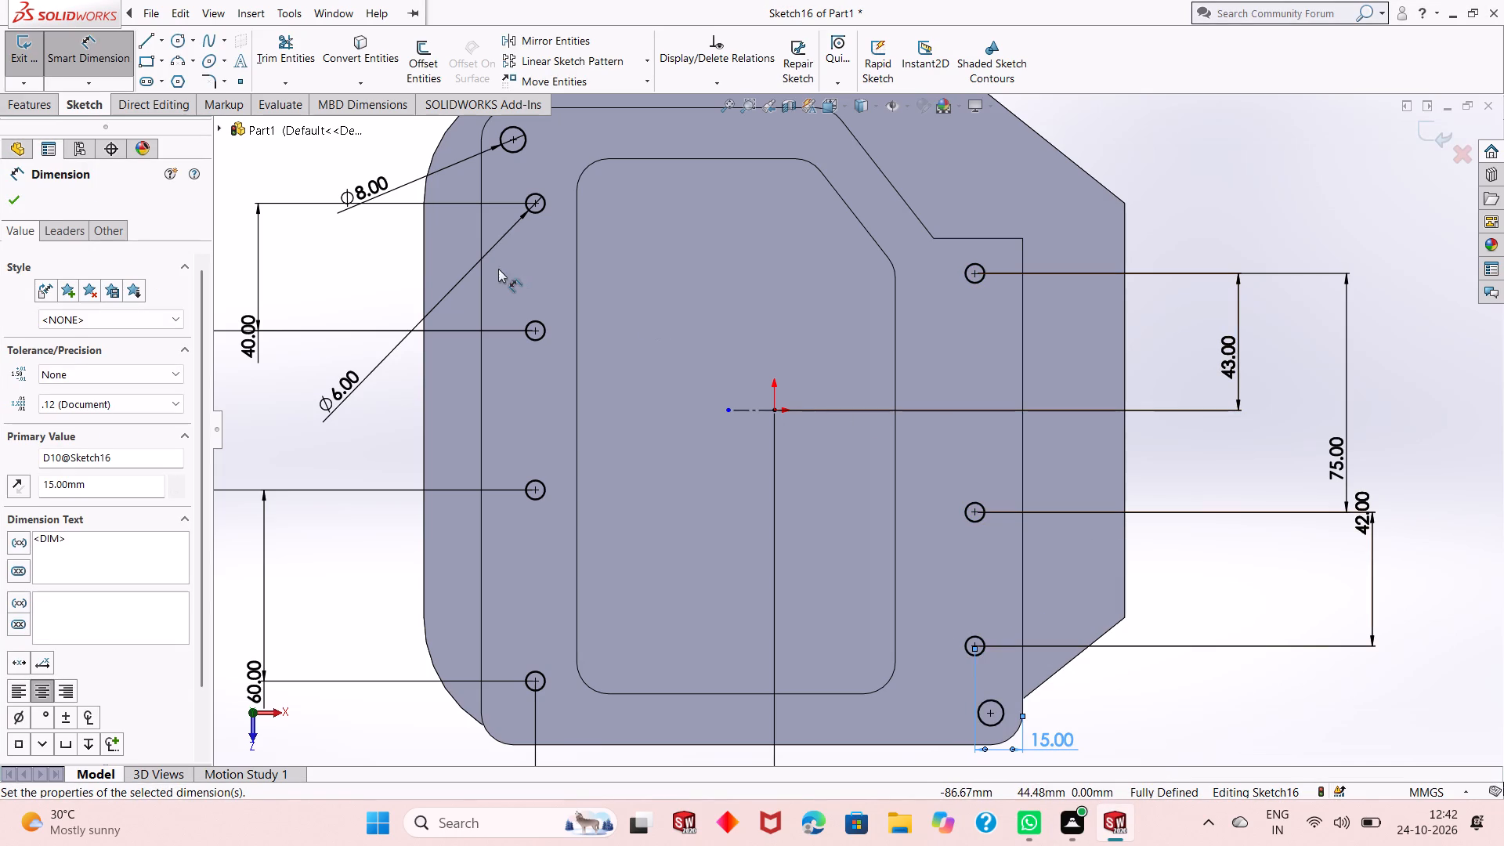
pyautogui.click(16, 201)
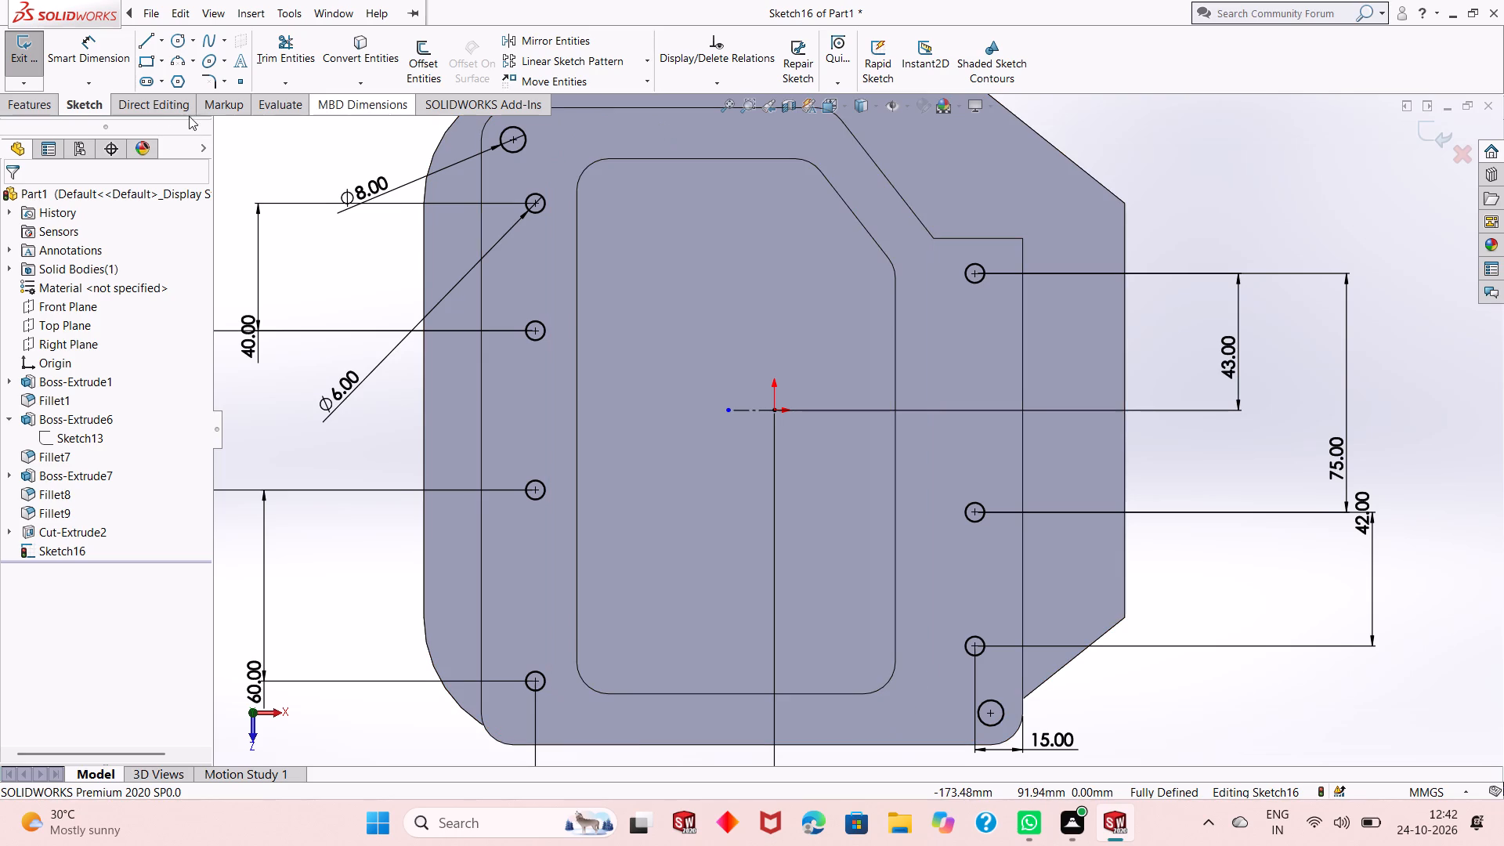
# Cut-extrude the bolt-hole sketch into the flange with a blind depth of 10 mm.
pyautogui.click(52, 112)
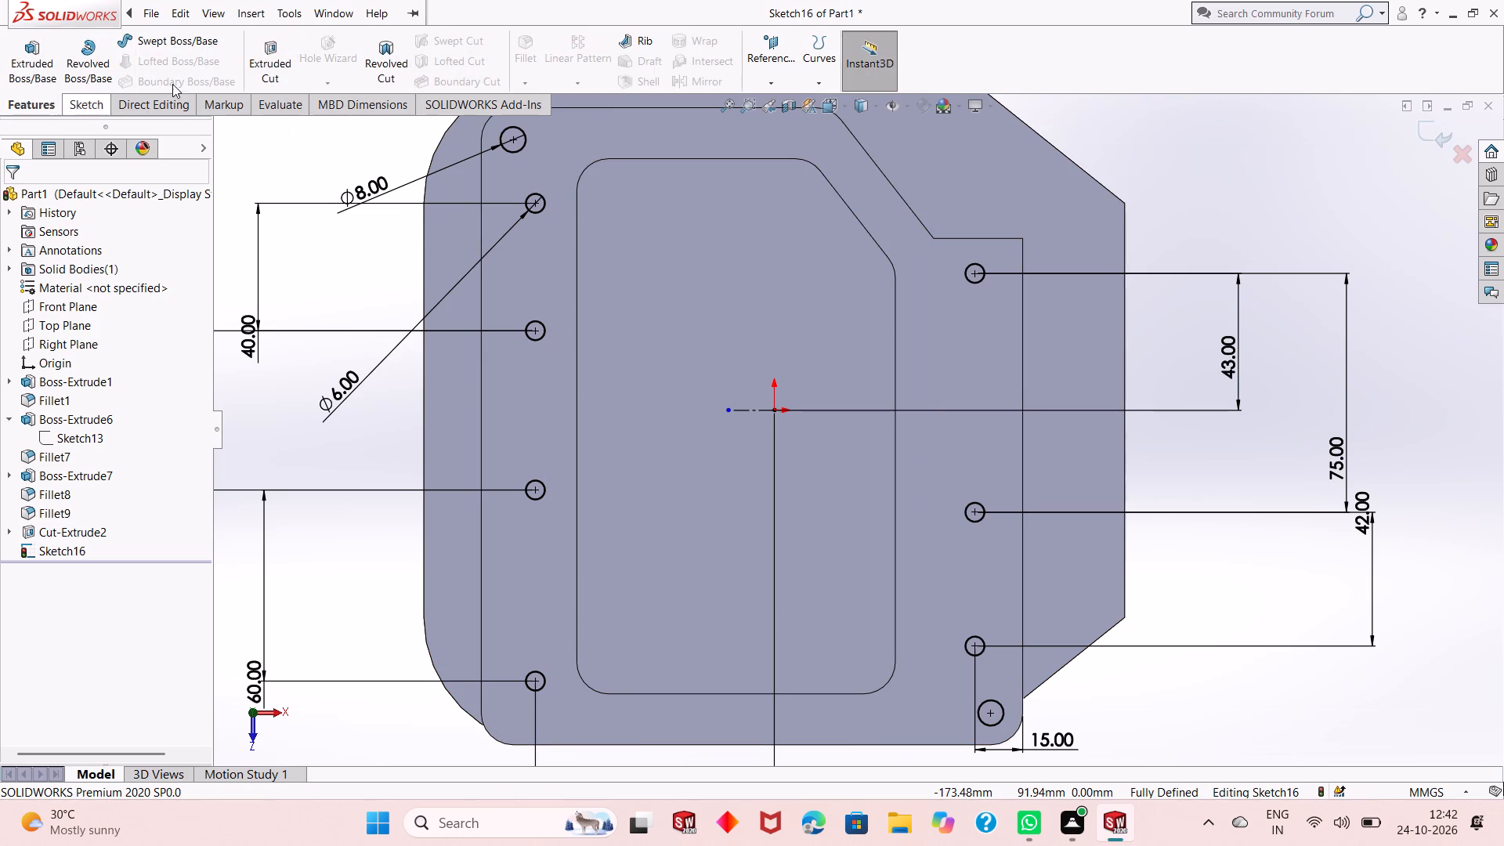
pyautogui.click(277, 55)
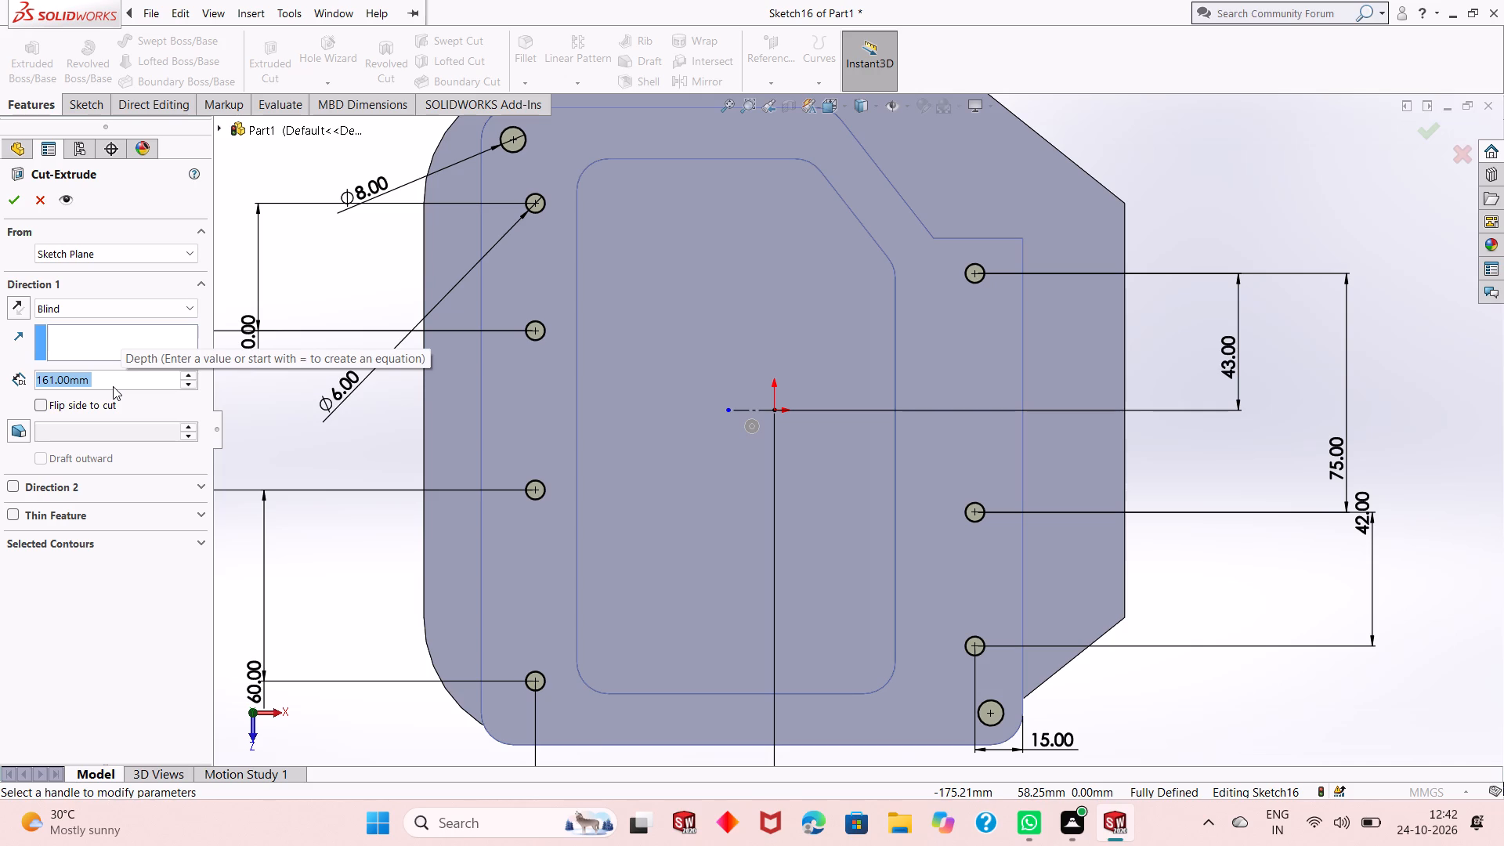
pyautogui.write('10')
pyautogui.press('Return')
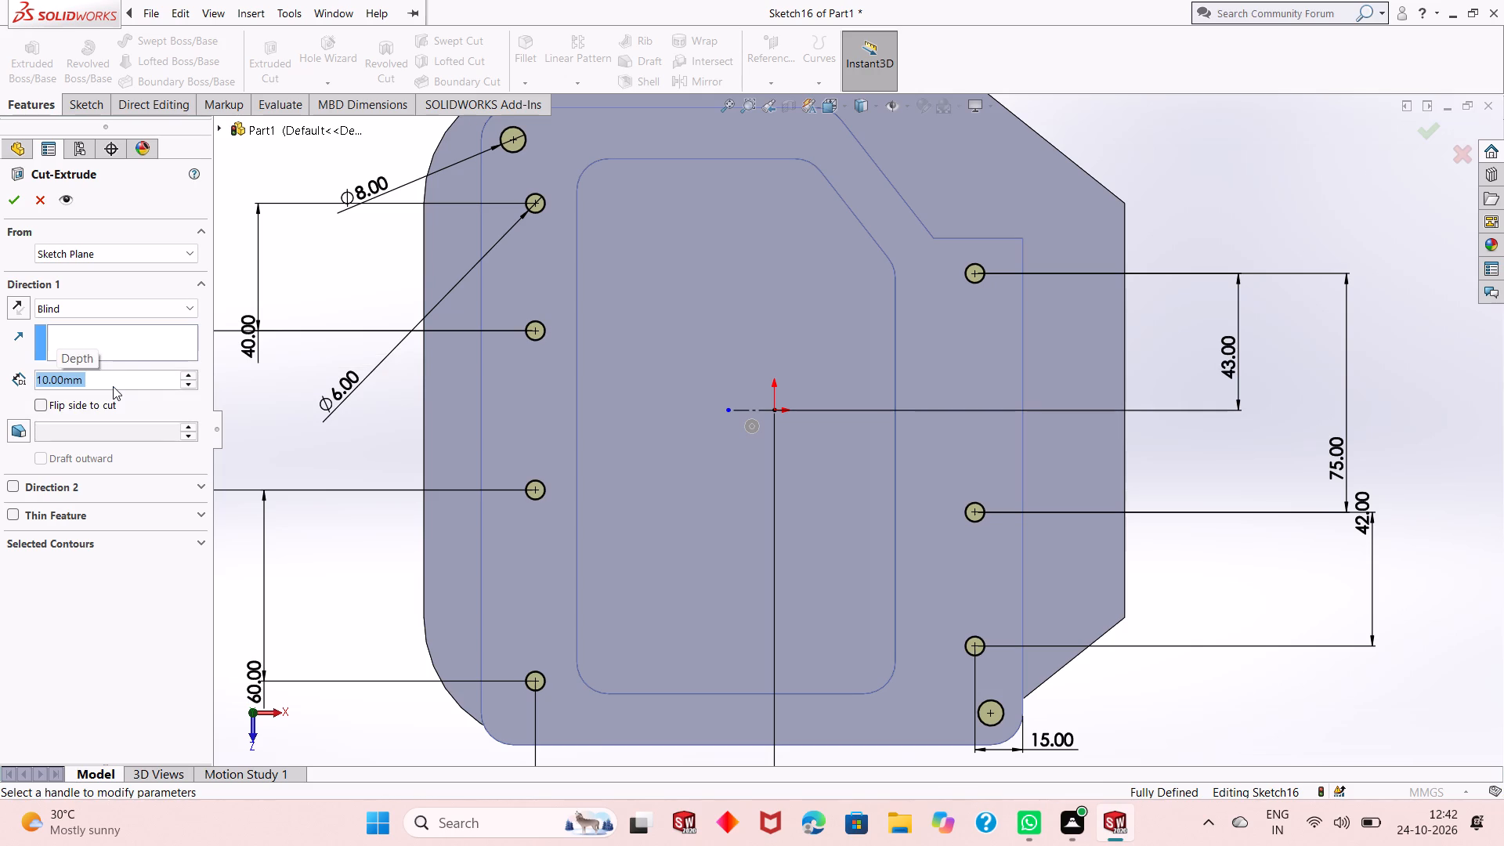
pyautogui.click(17, 201)
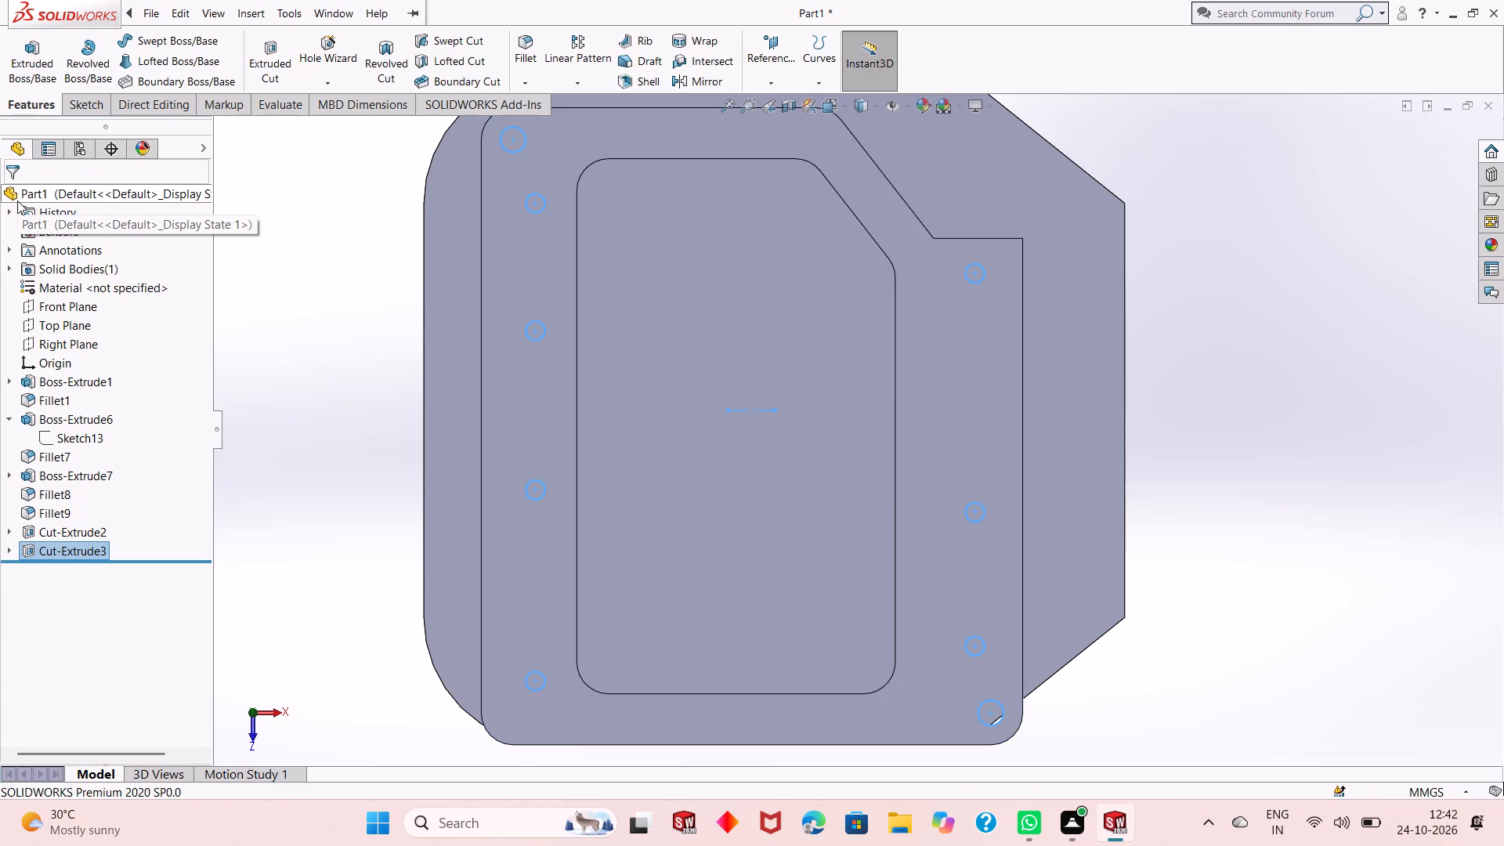
pyautogui.click(322, 338)
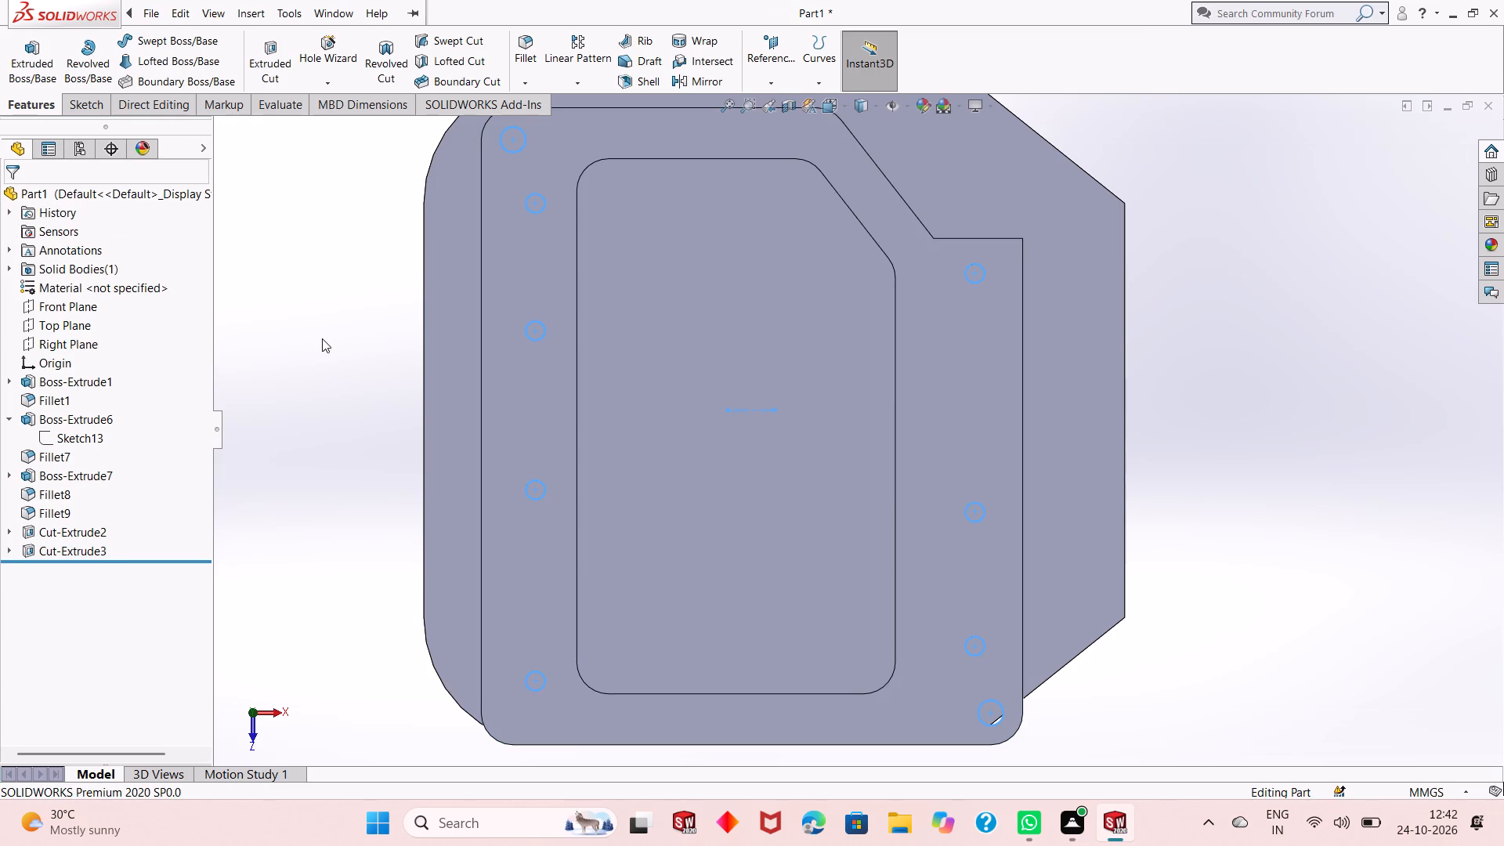
# Examine the cut flange holes and the whole housing from above, below and the sides.
pyautogui.moveTo(578, 321); pyautogui.dragTo(584, 305, button='middle')
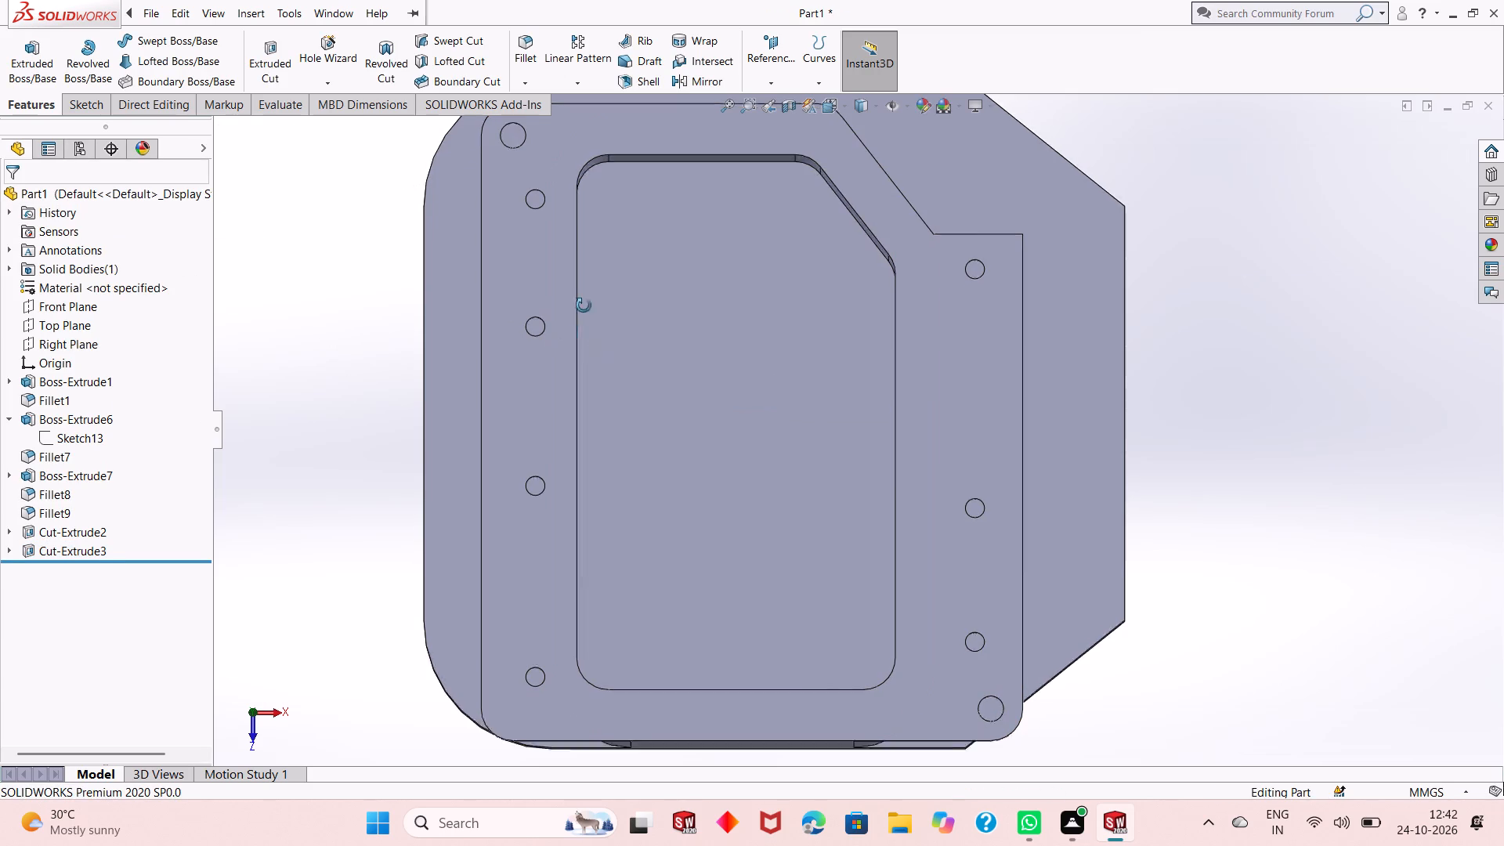
pyautogui.moveTo(584, 305); pyautogui.dragTo(602, 187, button='middle')
pyautogui.scroll(1, 743, 352)
pyautogui.moveTo(727, 499); pyautogui.dragTo(772, 237, button='middle')
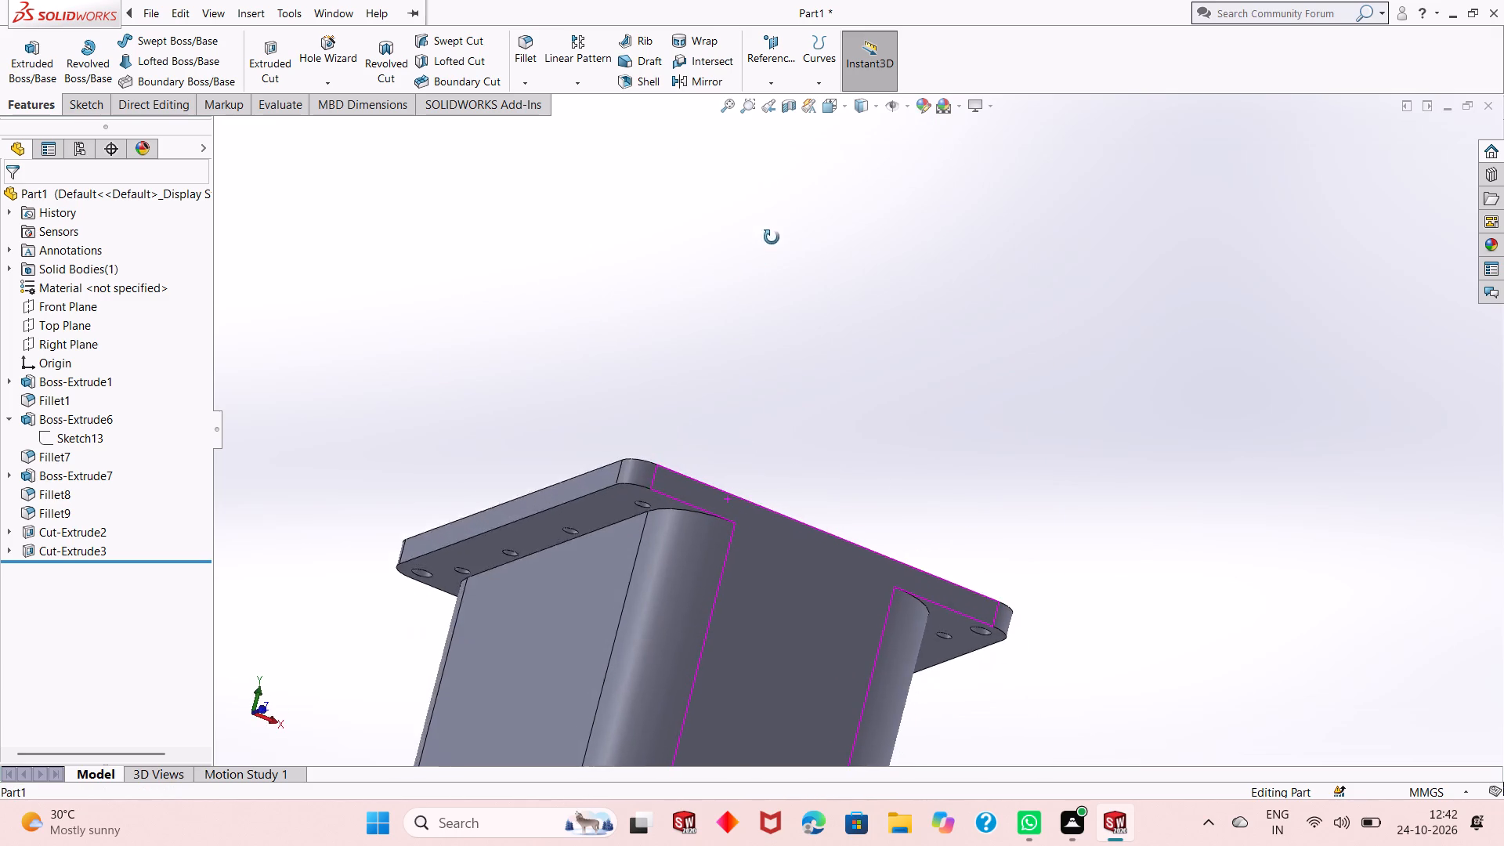
pyautogui.moveTo(772, 237); pyautogui.dragTo(776, 482, button='middle')
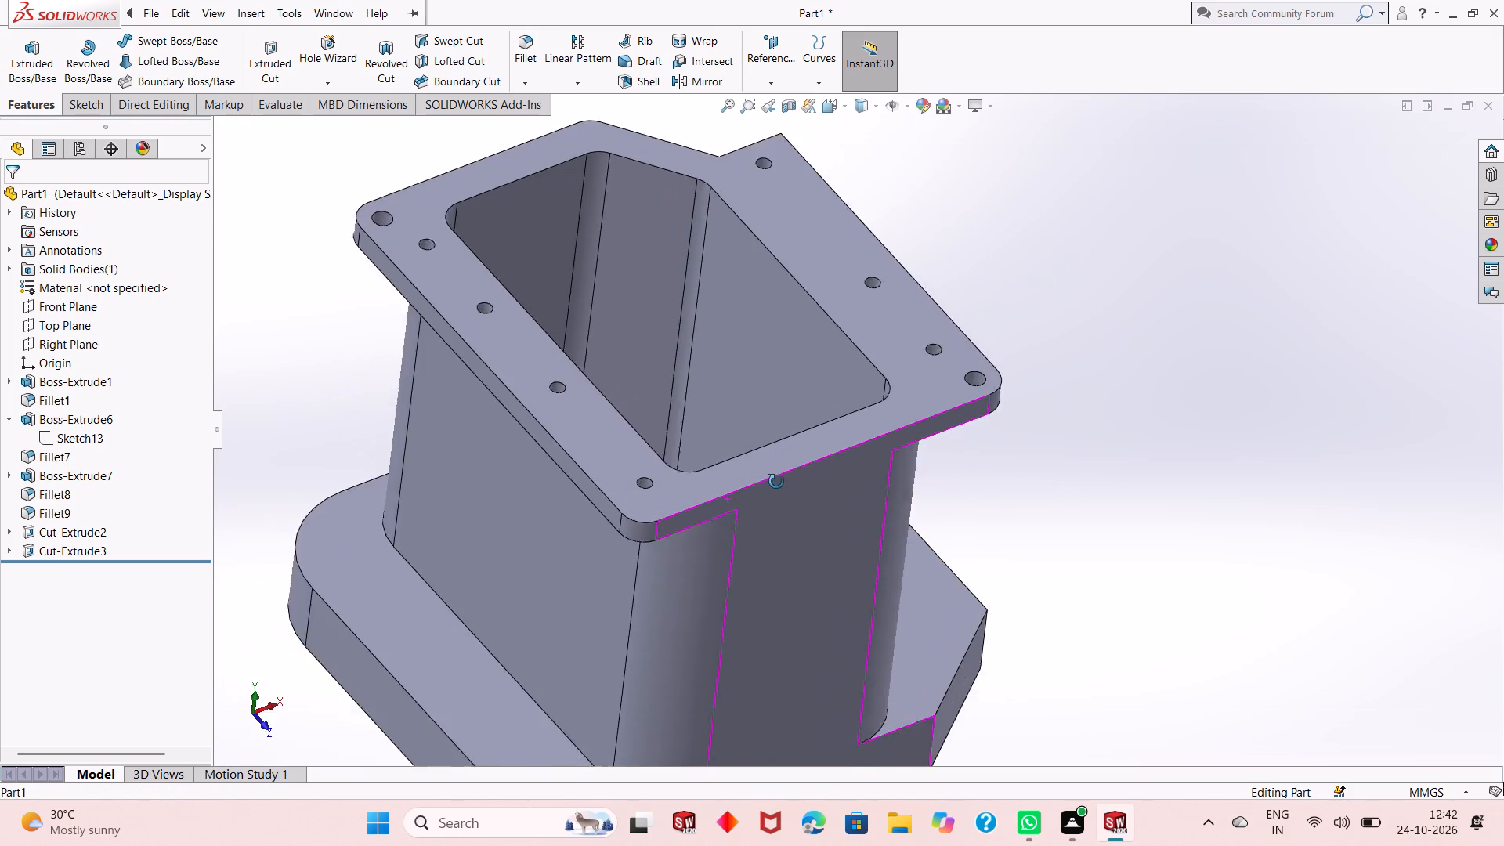
pyautogui.moveTo(776, 482); pyautogui.dragTo(786, 551, button='middle')
pyautogui.scroll(2, 778, 515)
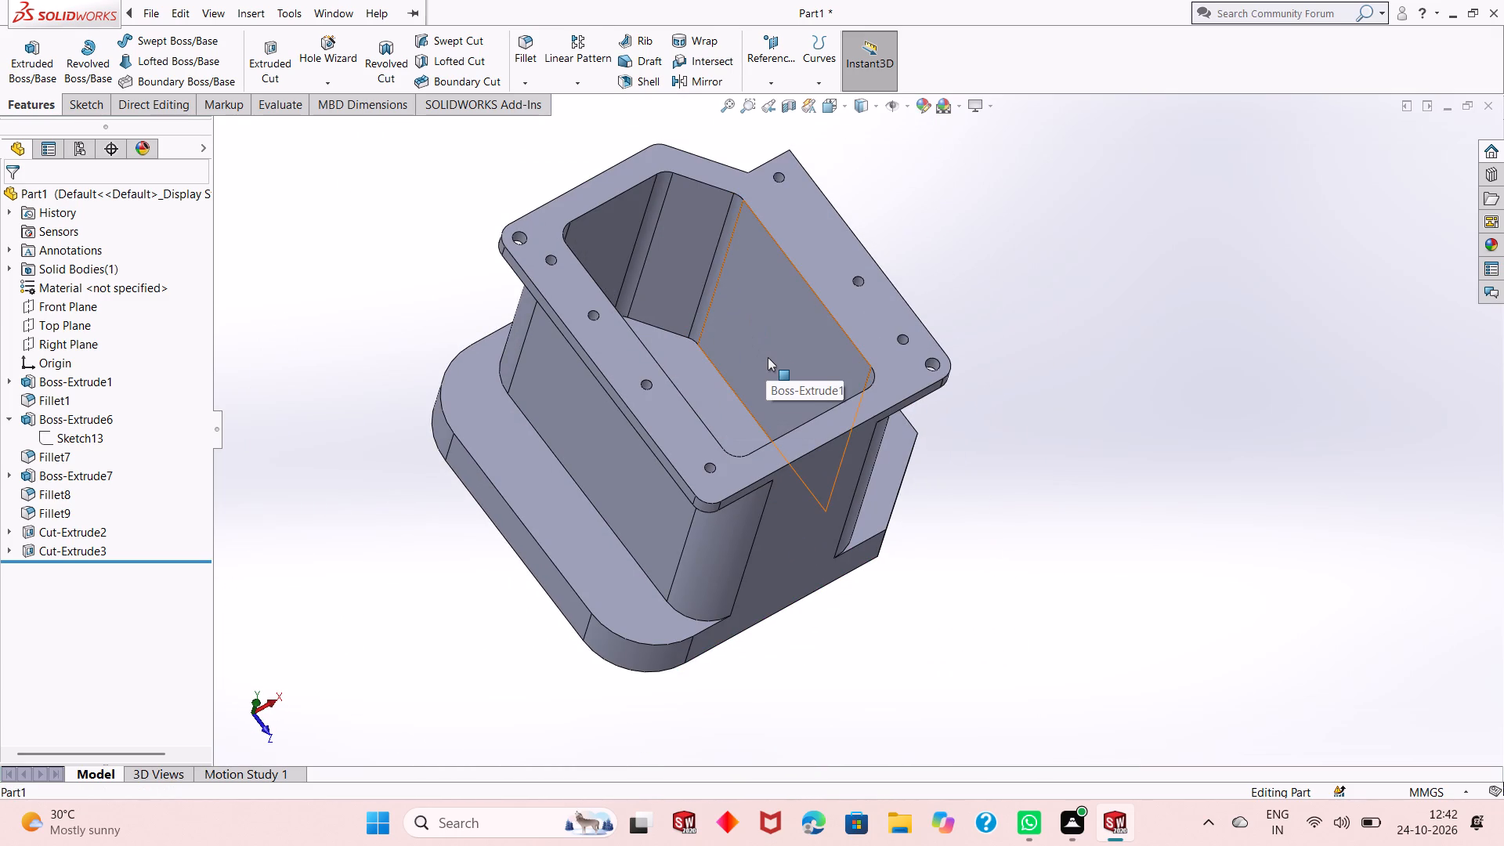
pyautogui.moveTo(784, 369); pyautogui.dragTo(728, 235, button='middle')
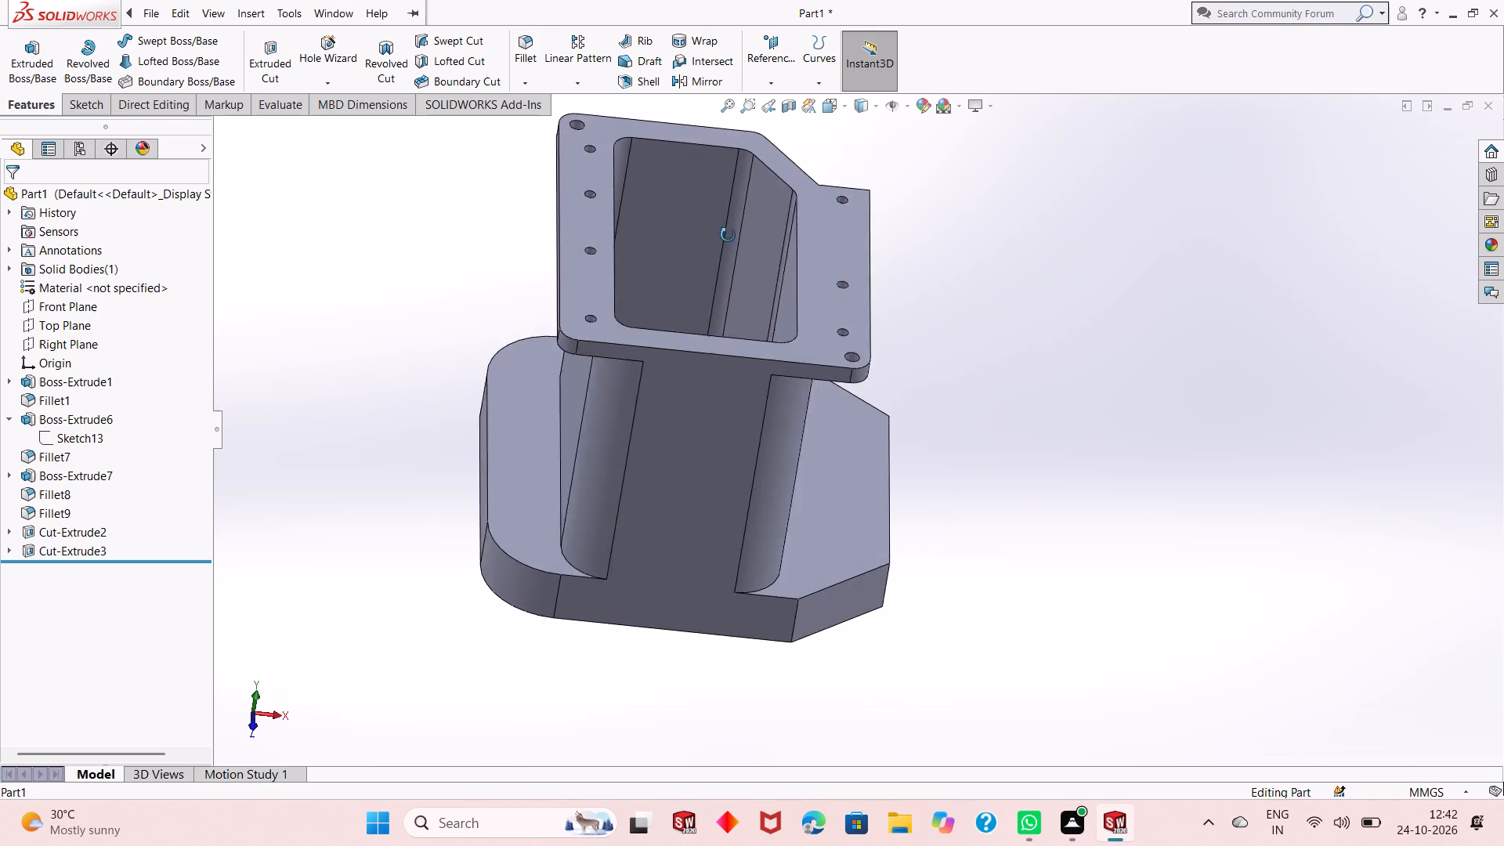
pyautogui.moveTo(728, 235); pyautogui.dragTo(723, 371, button='middle')
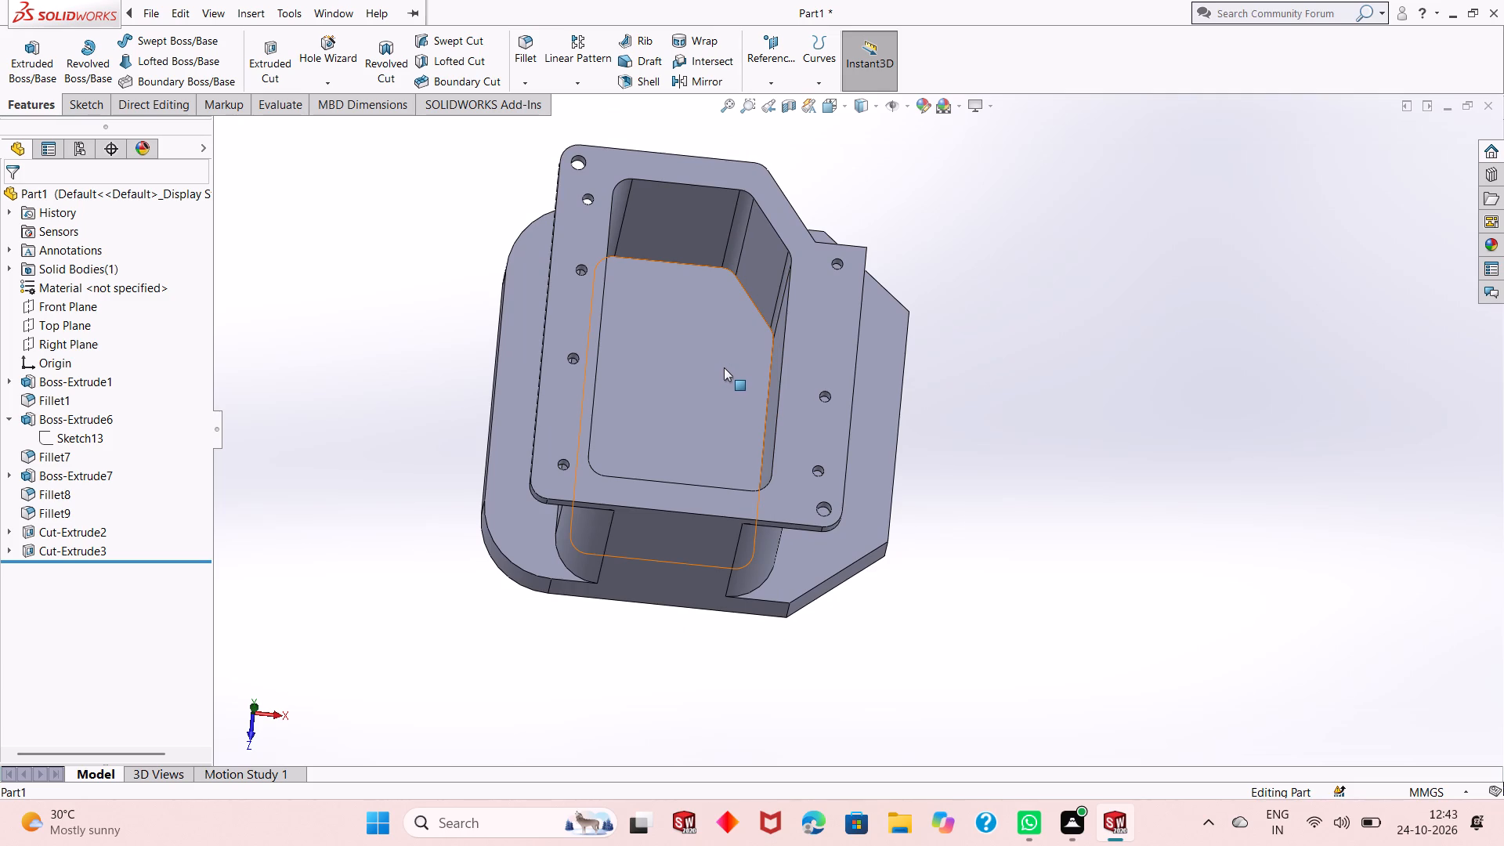
pyautogui.moveTo(724, 367); pyautogui.dragTo(726, 410, button='middle')
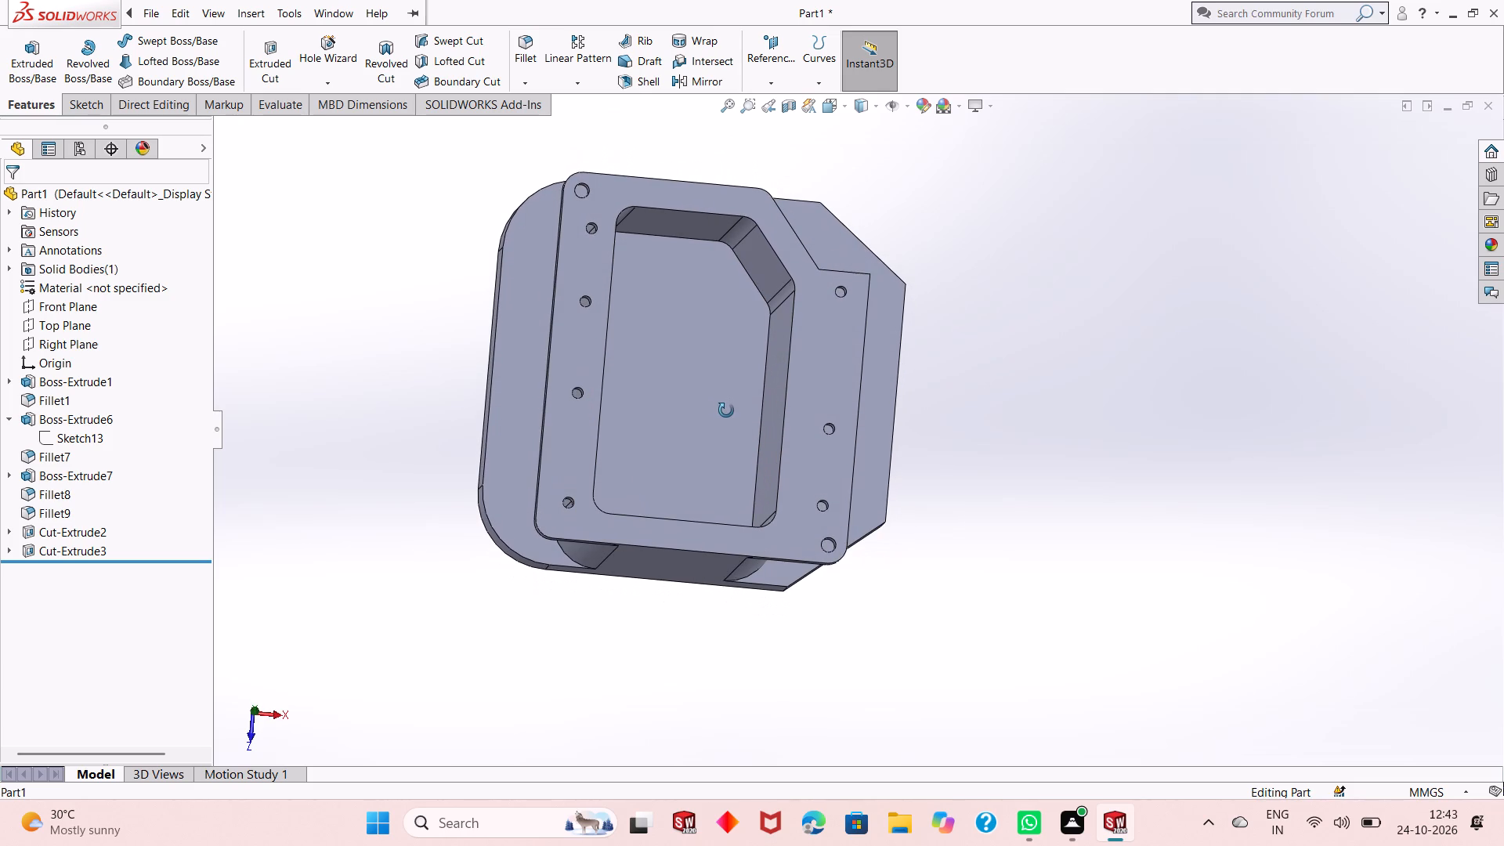
pyautogui.moveTo(726, 410); pyautogui.dragTo(786, 297, button='middle')
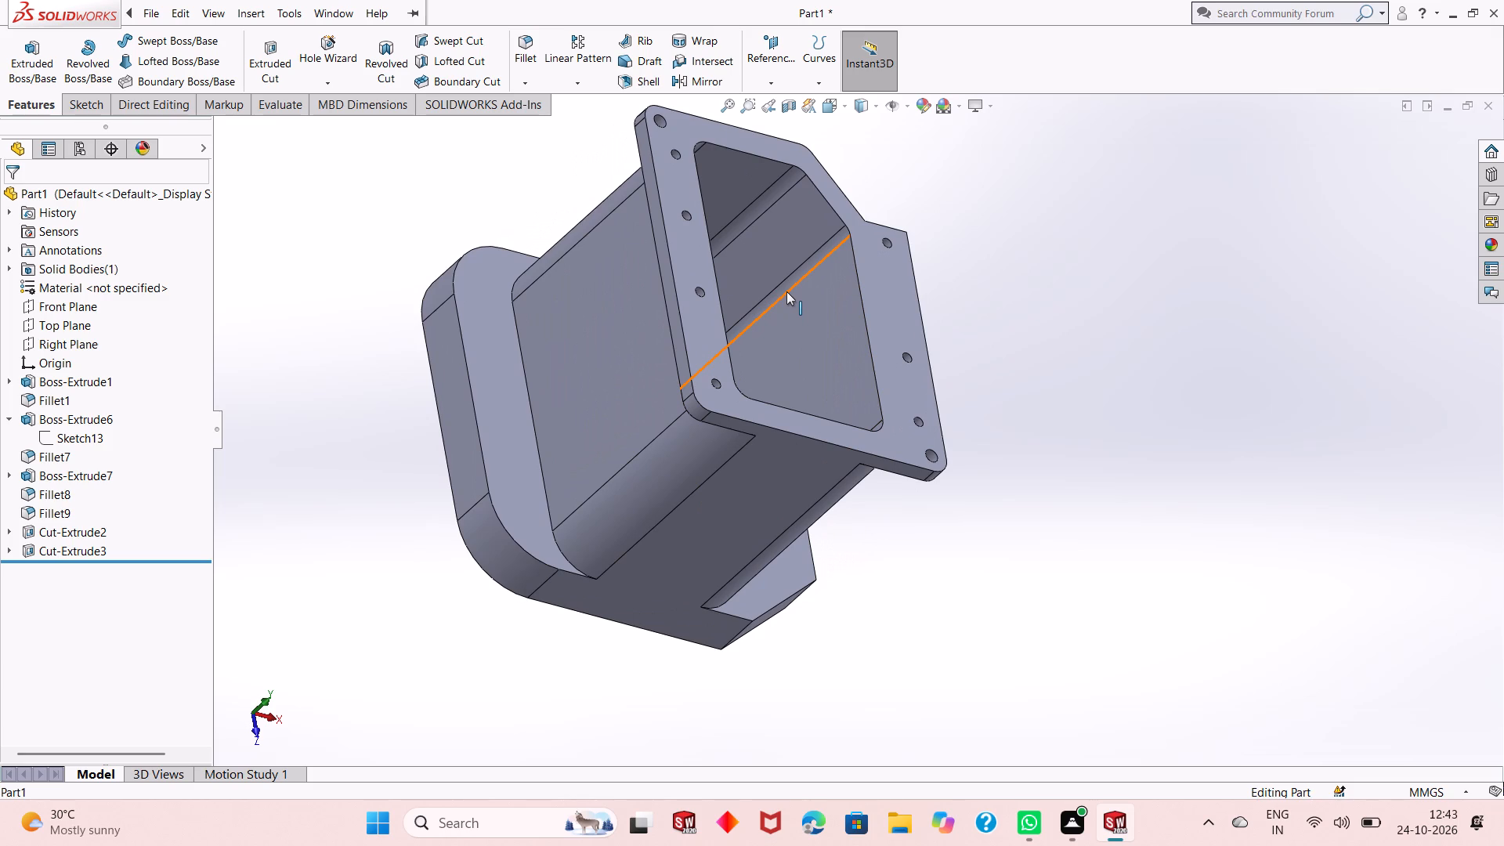
pyautogui.scroll(1, 817, 326)
pyautogui.moveTo(817, 328); pyautogui.dragTo(685, 433, button='middle')
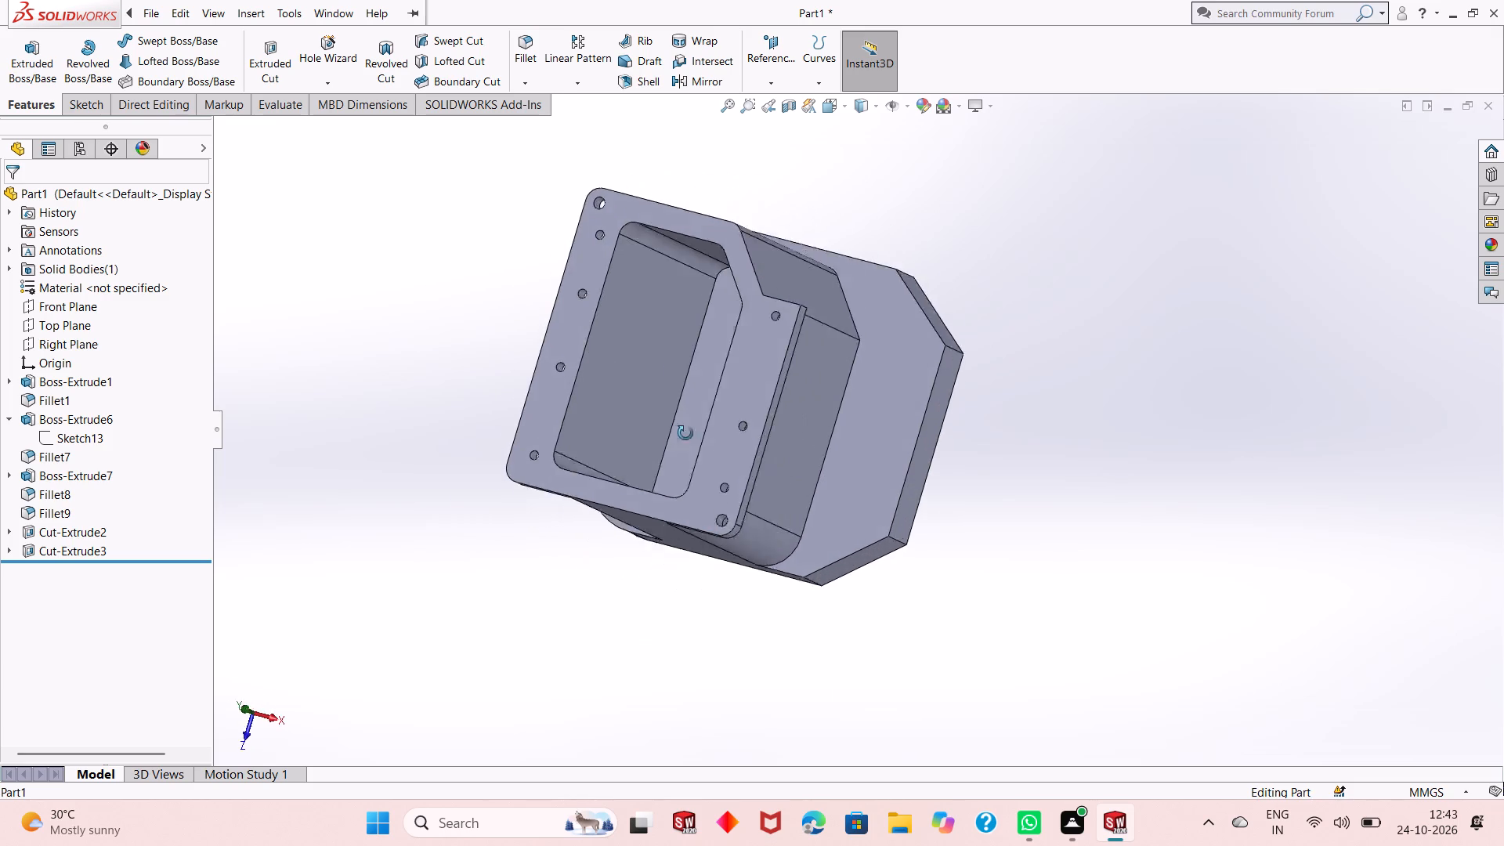
pyautogui.moveTo(685, 433); pyautogui.dragTo(747, 270, button='middle')
pyautogui.moveTo(731, 477); pyautogui.dragTo(895, 233, button='middle')
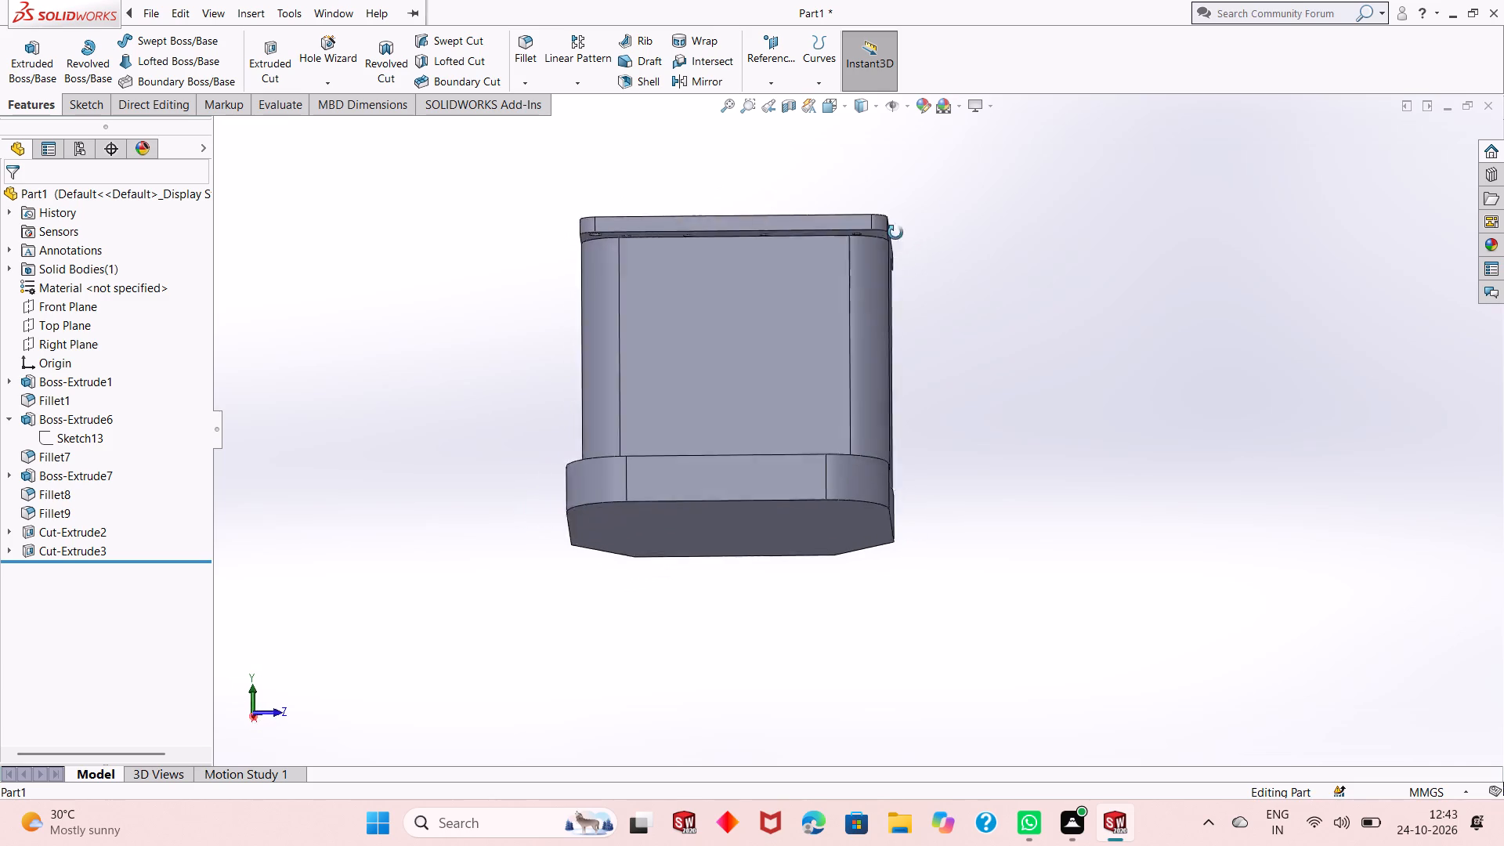
pyautogui.moveTo(895, 233); pyautogui.dragTo(896, 295, button='middle')
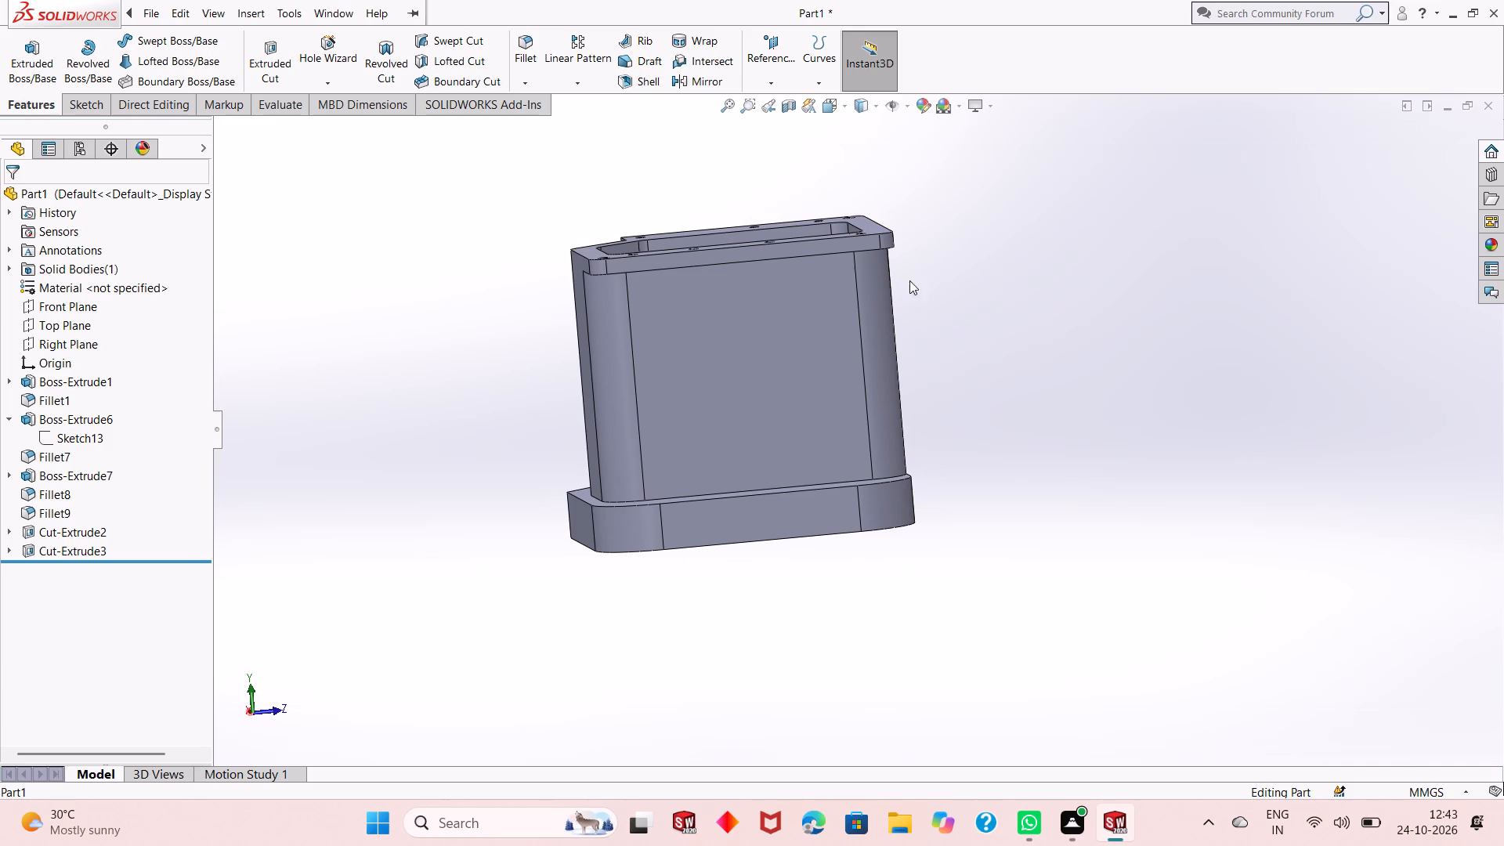
pyautogui.moveTo(659, 378); pyautogui.dragTo(693, 436, button='middle')
pyautogui.moveTo(693, 436); pyautogui.dragTo(713, 461, button='middle')
pyautogui.moveTo(706, 394); pyautogui.dragTo(710, 392, button='middle')
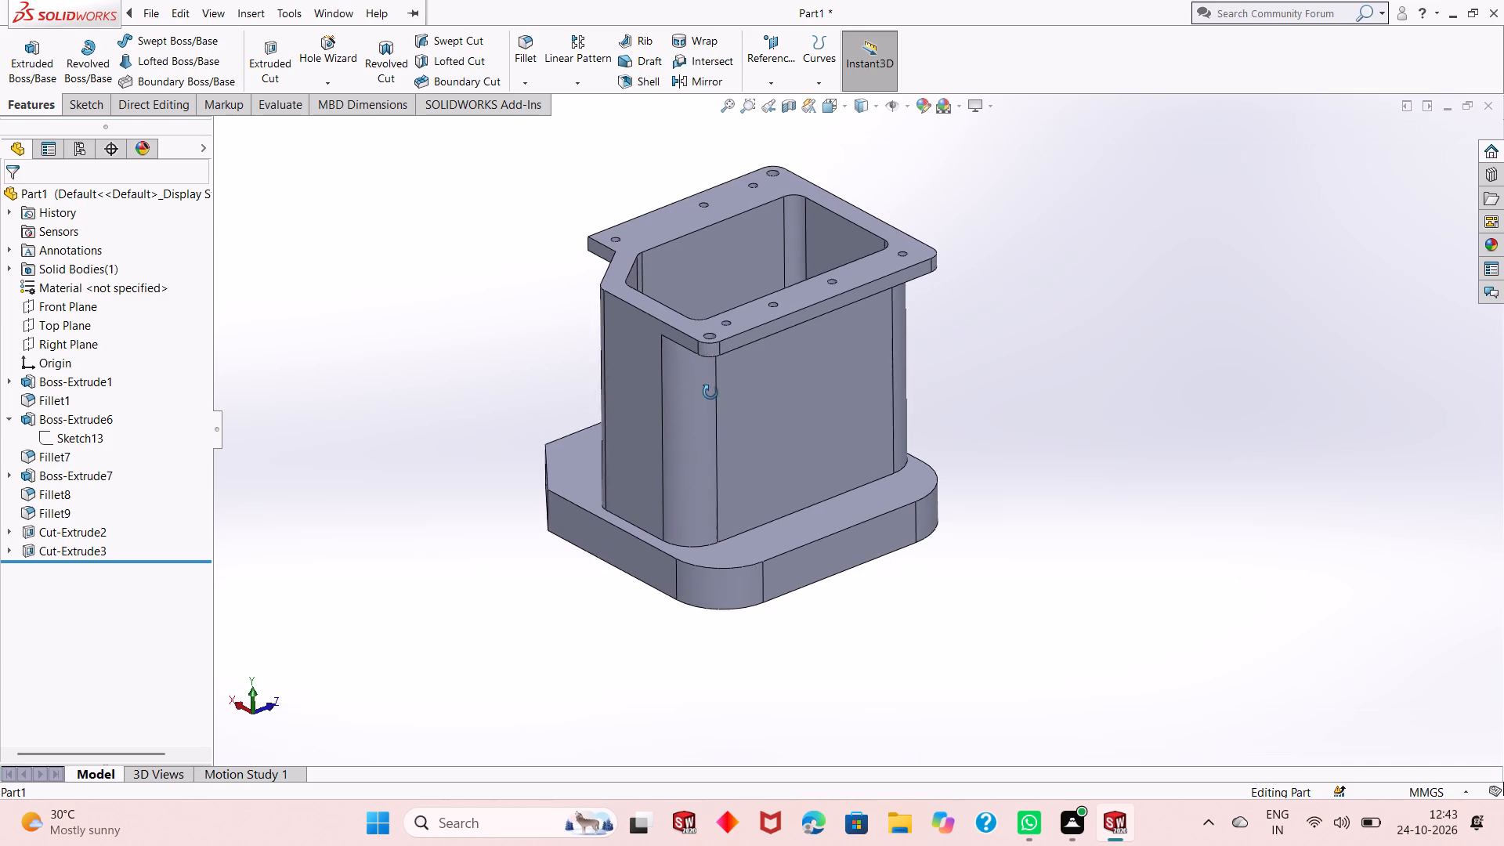
# Start a sketch on the housing's flat side face between the rounded corners and draw a circle about 112 mm in diameter above the origin.
pyautogui.moveTo(710, 392); pyautogui.dragTo(700, 362, button='middle')
pyautogui.click(830, 364)
pyautogui.click(895, 318)
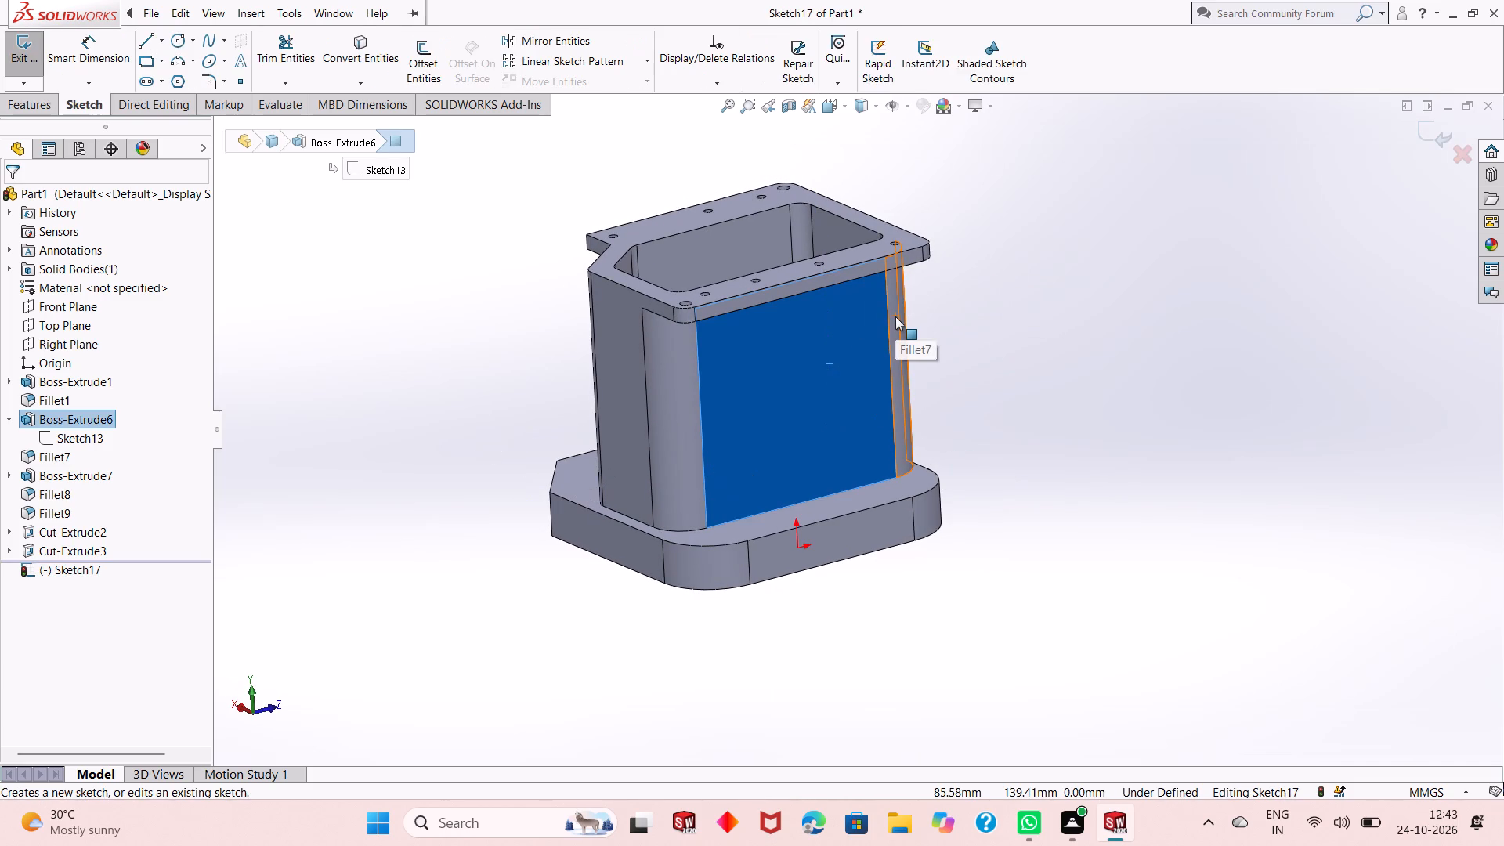
pyautogui.hotkey('ctrl', '8')
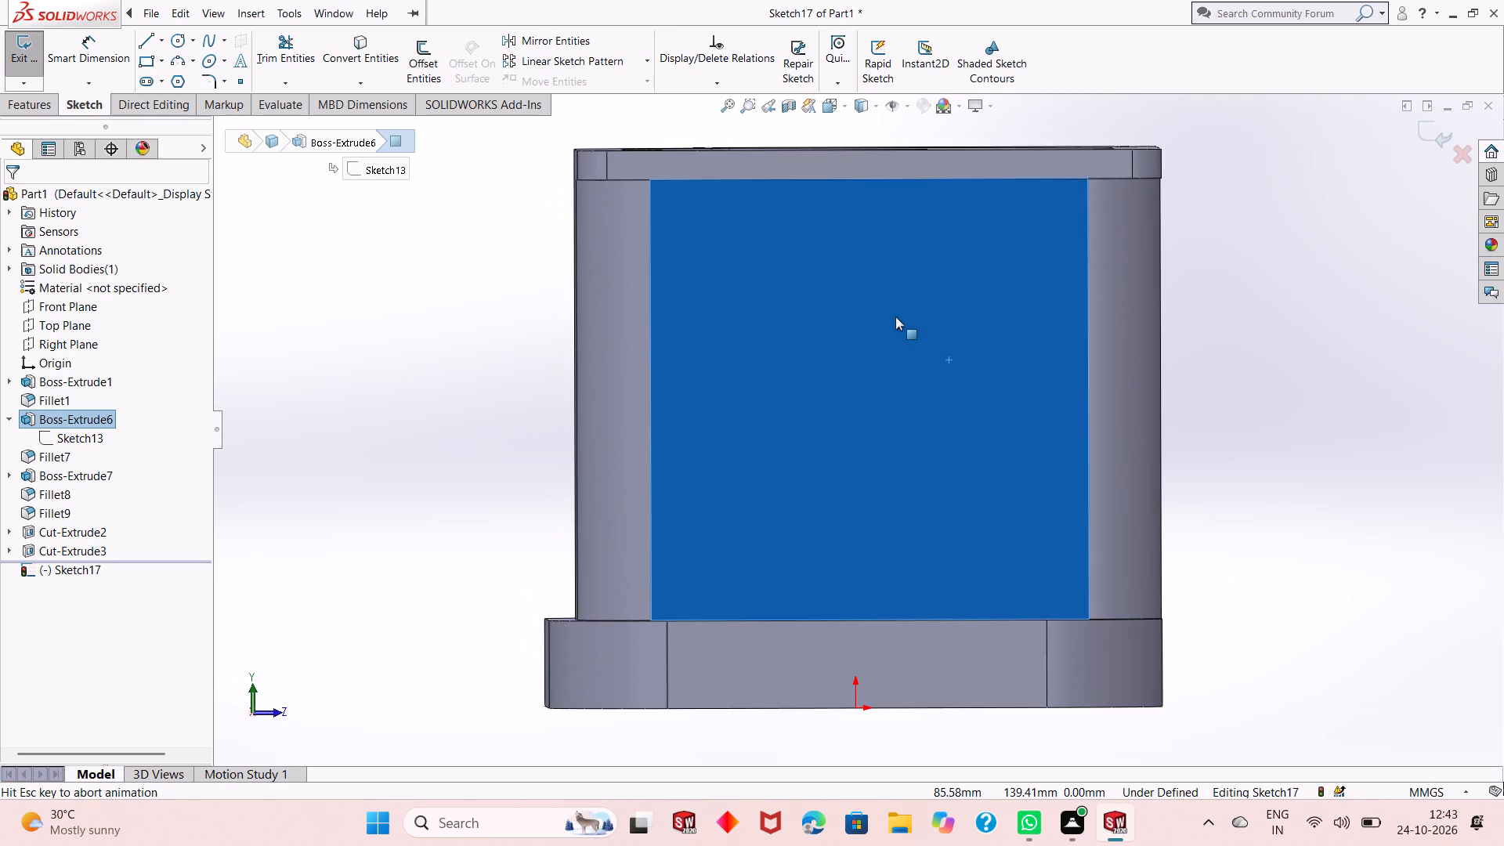
pyautogui.scroll(2, 907, 434)
pyautogui.click(1168, 357)
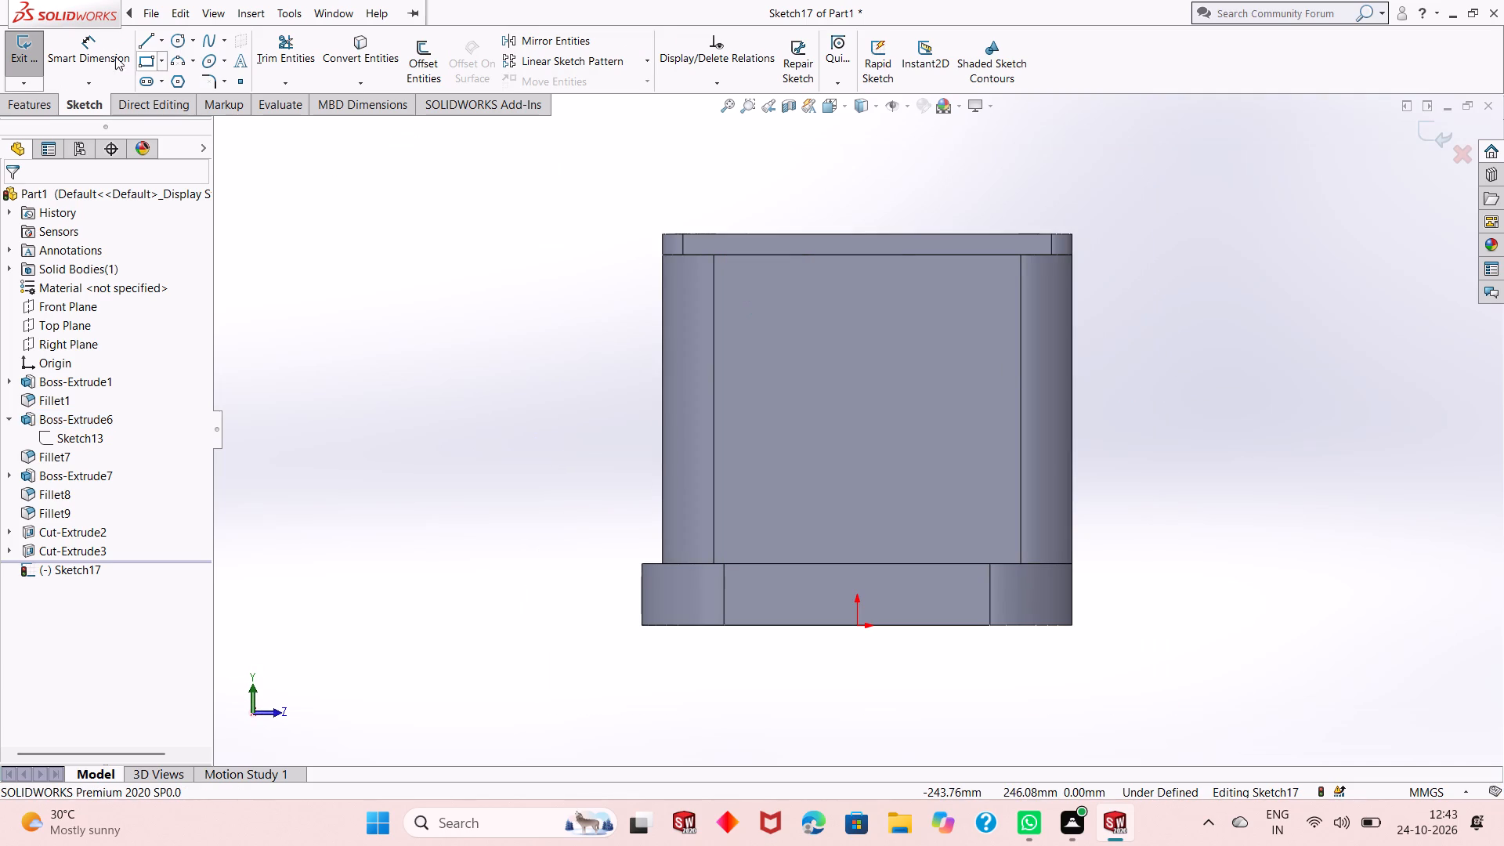
pyautogui.click(182, 42)
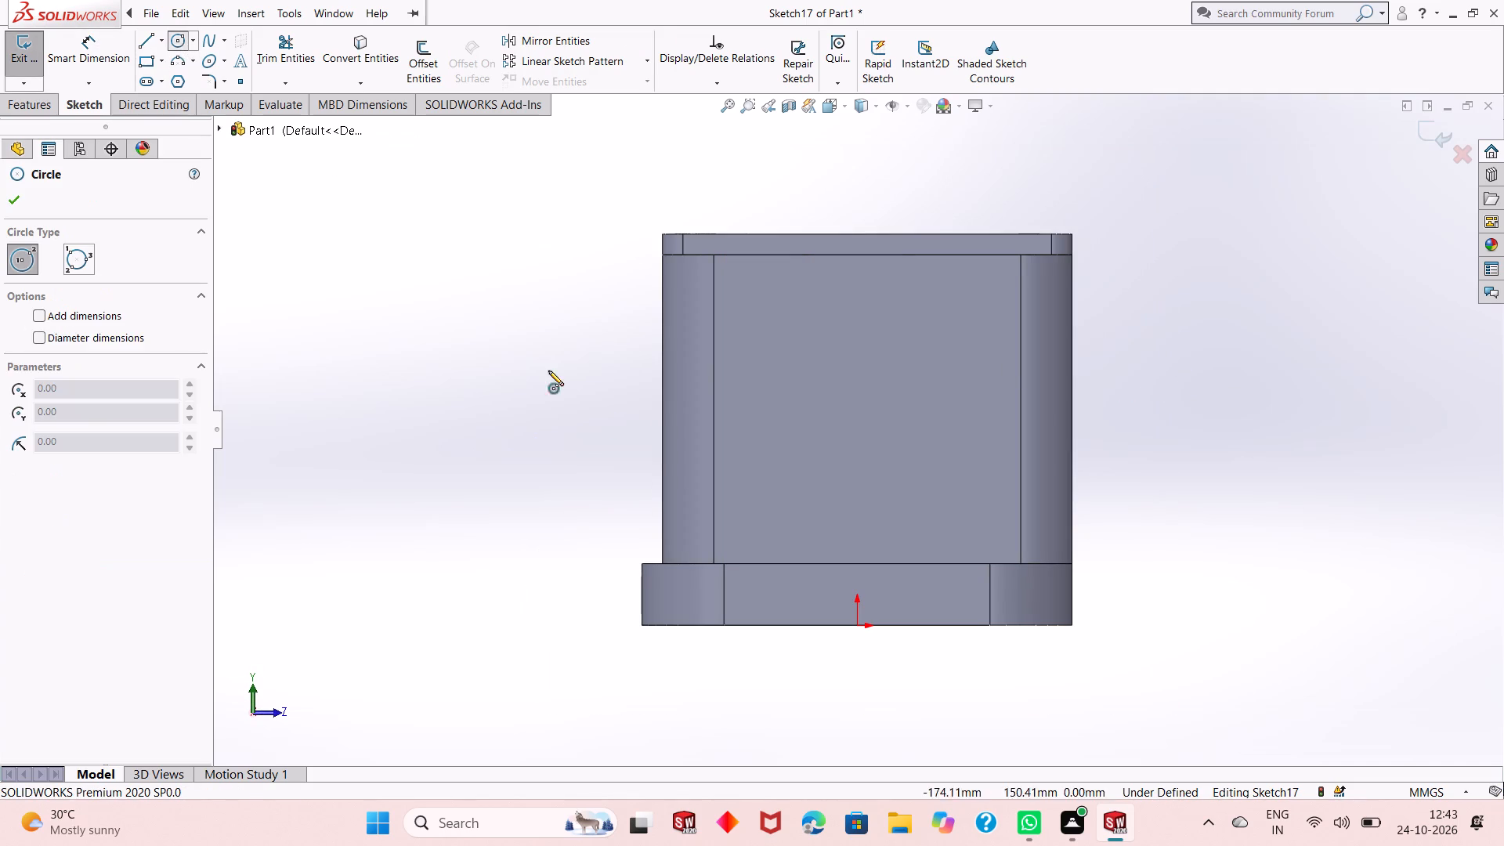
pyautogui.click(859, 389)
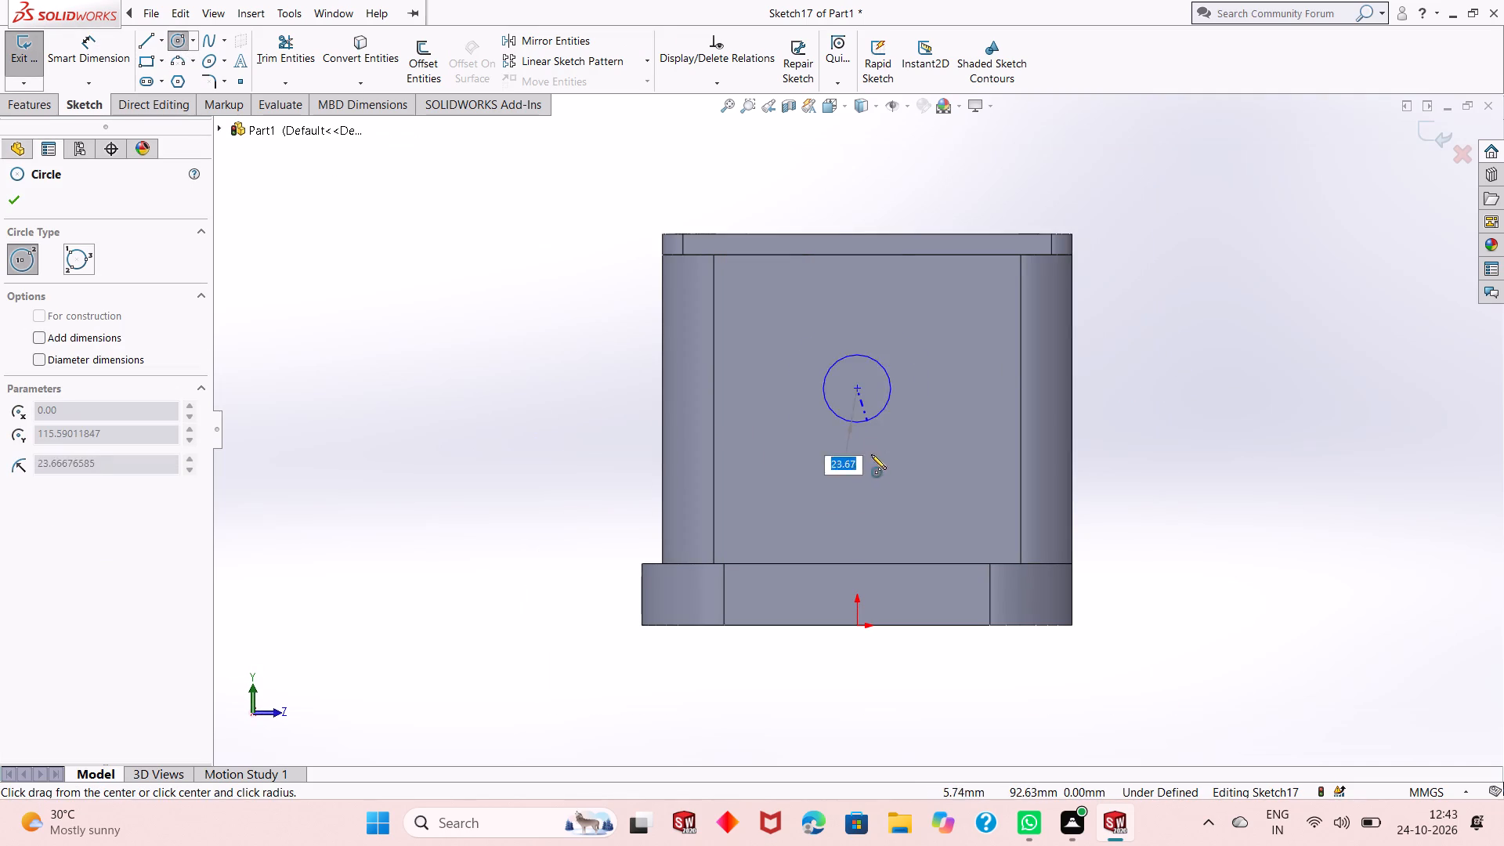
pyautogui.click(871, 502)
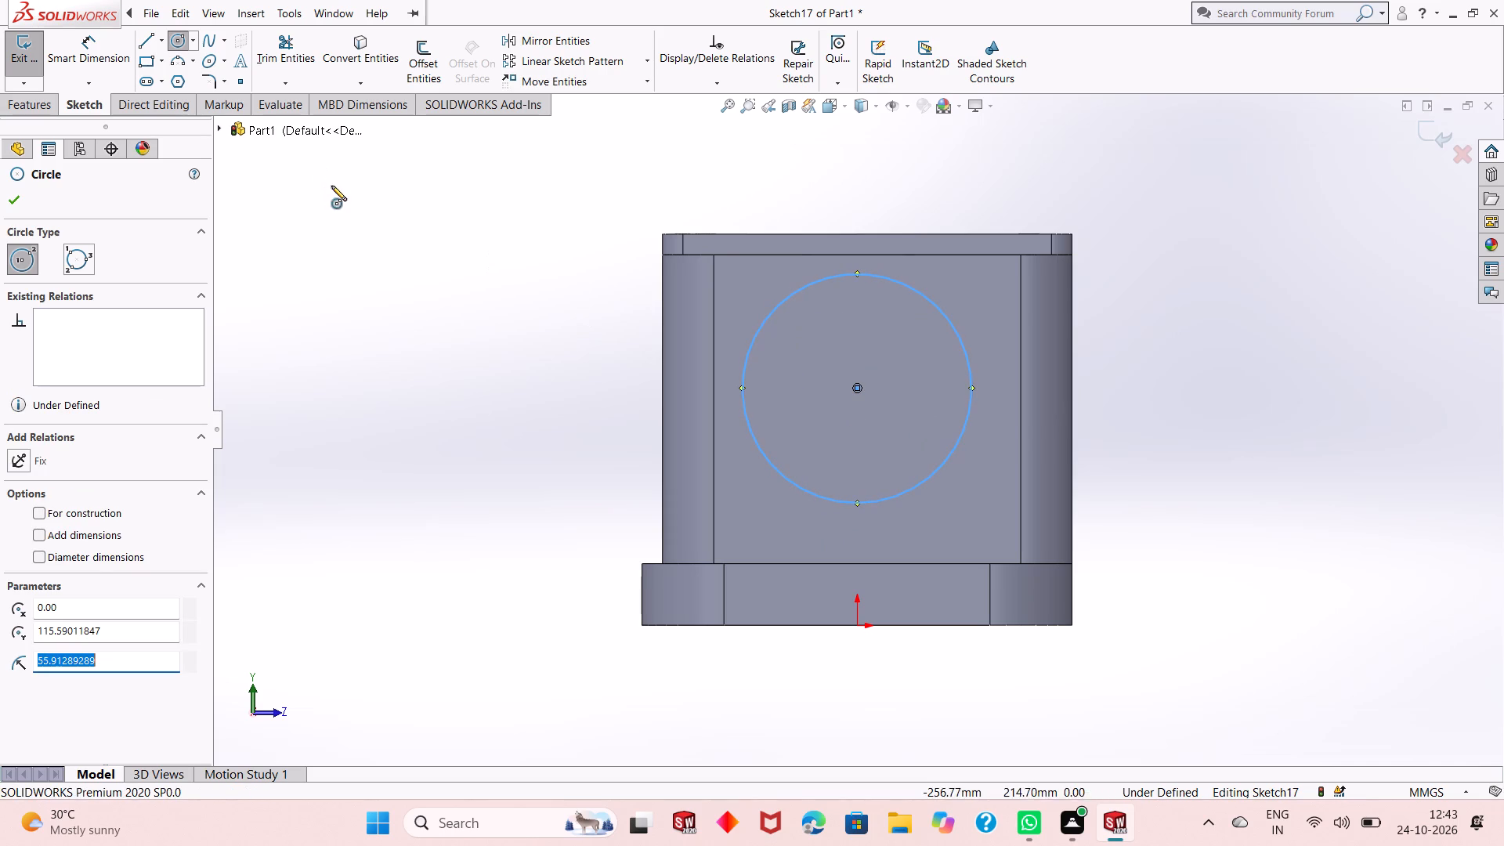
pyautogui.rightClick(331, 186)
pyautogui.click(345, 191)
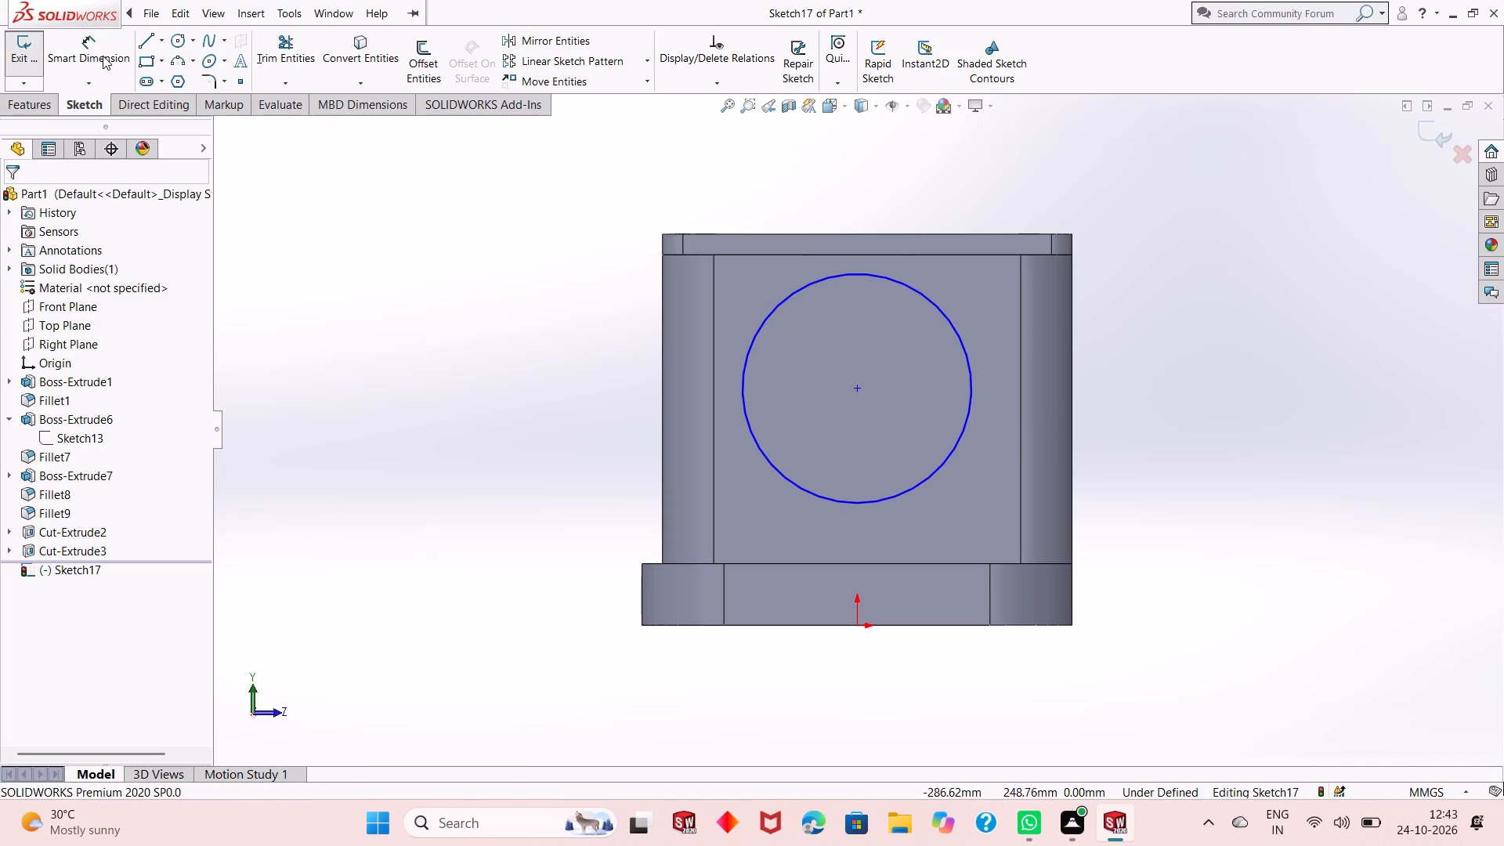
# Dimension the circle's diameter at 120 mm.
pyautogui.click(103, 56)
pyautogui.click(768, 460)
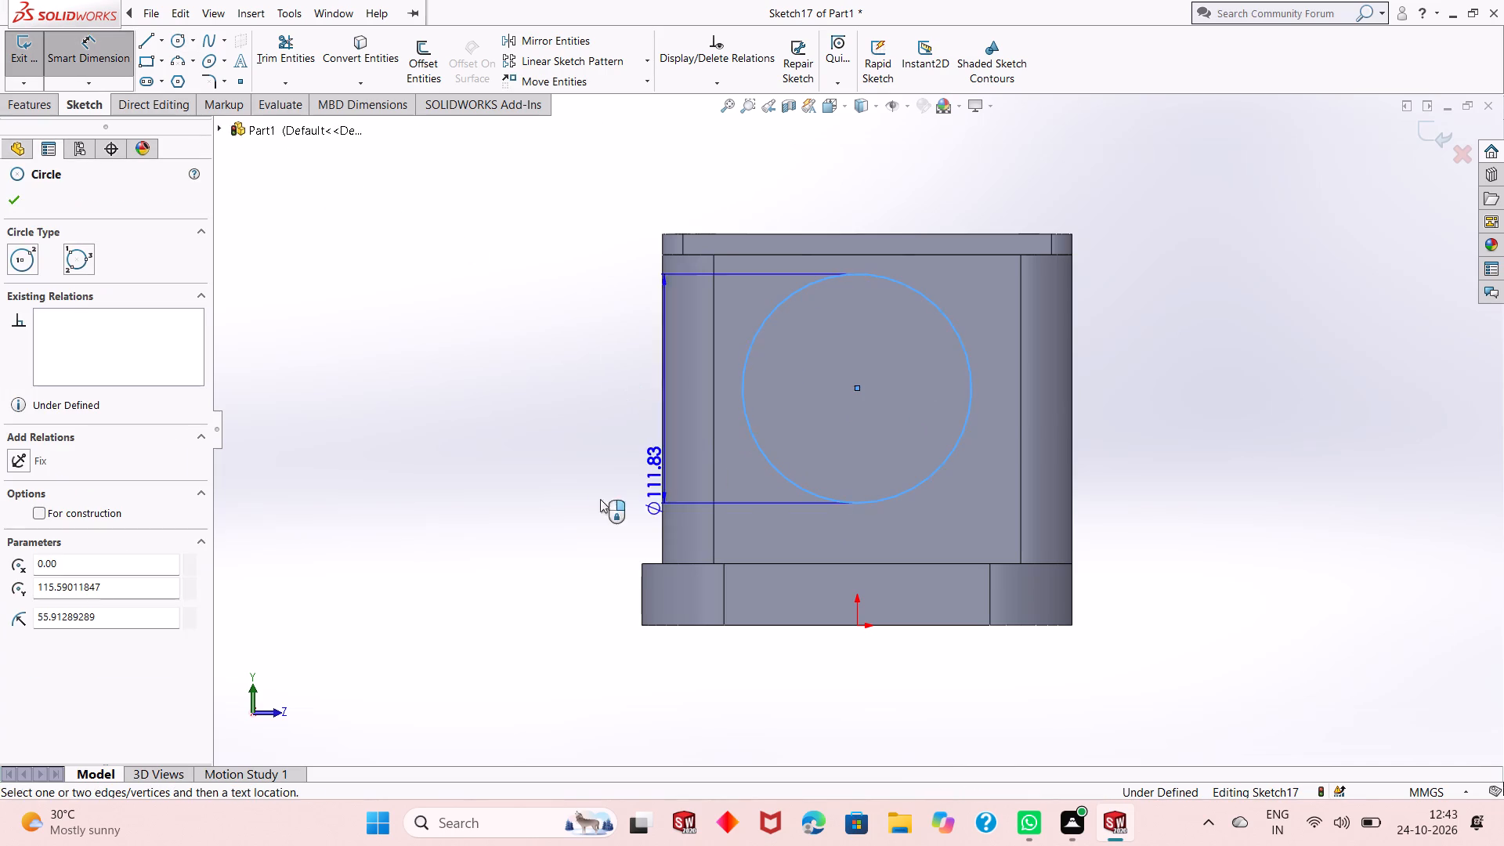
pyautogui.click(519, 548)
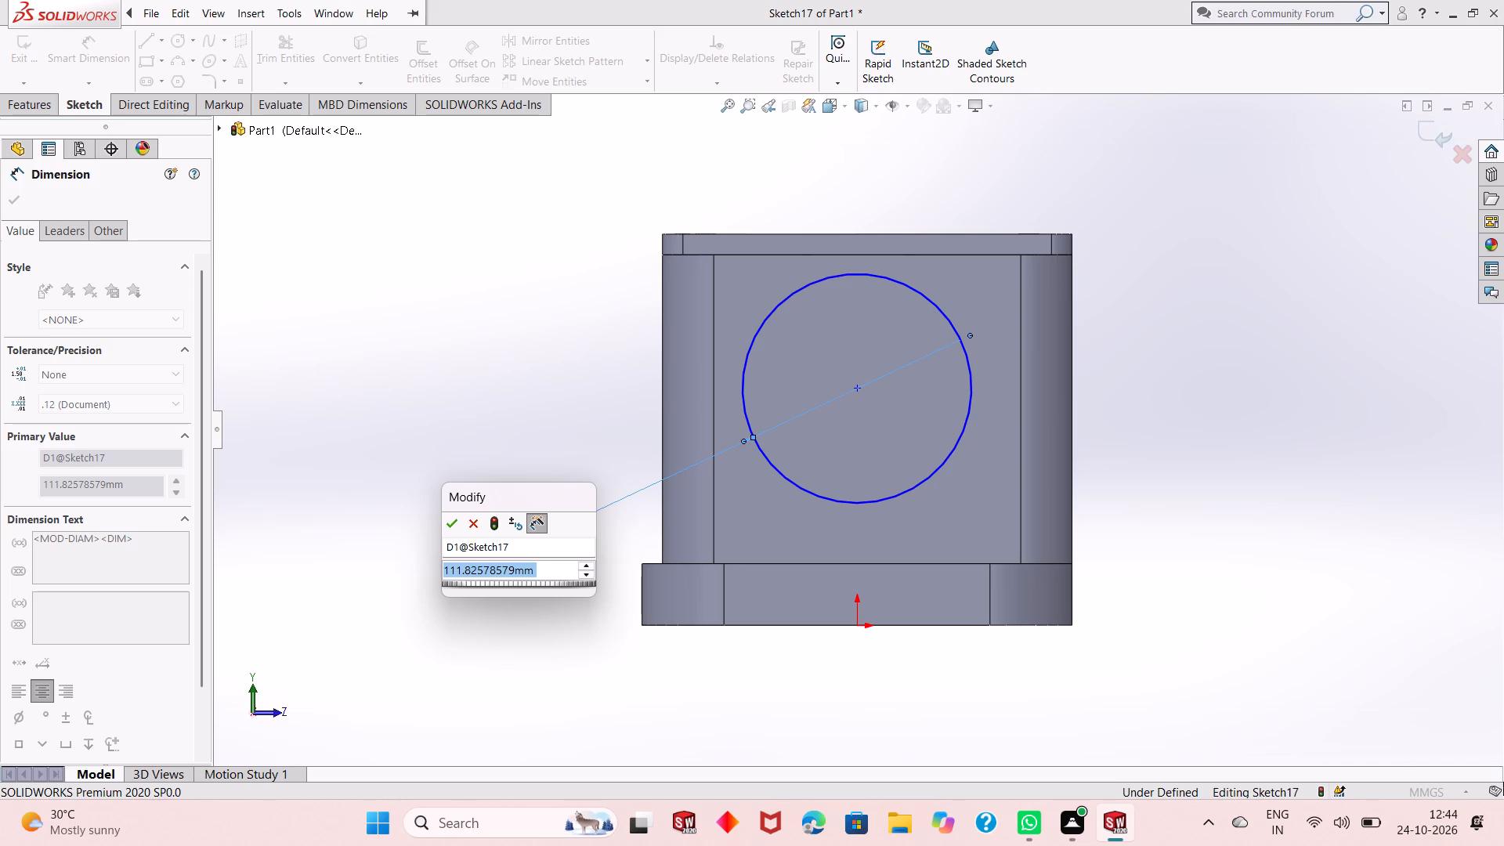
pyautogui.write('120')
pyautogui.press('Return')
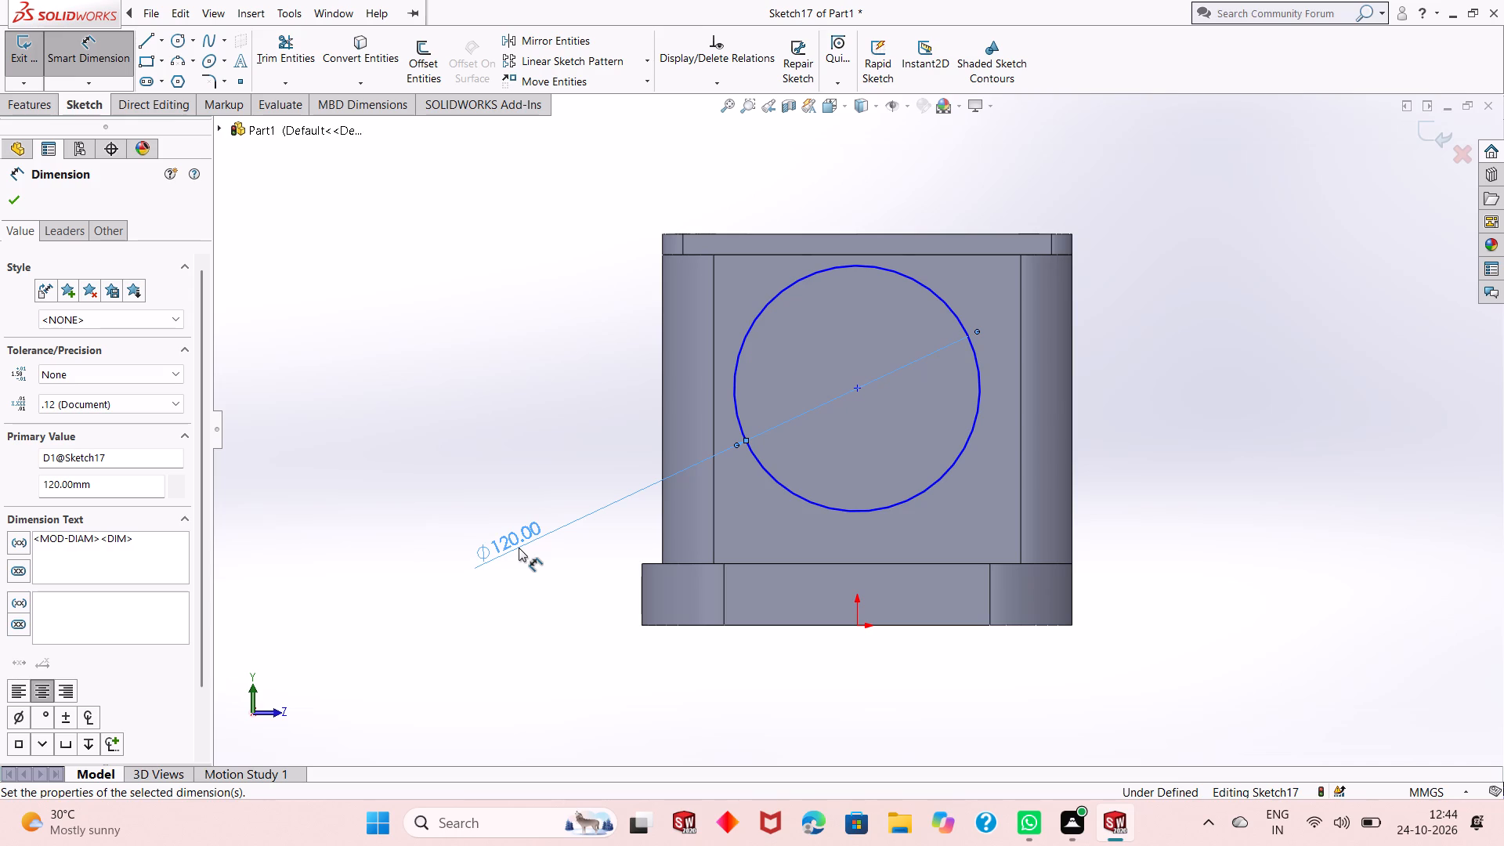
# Dimension the circle's centre vertically from the origin at 135 mm.
pyautogui.click(859, 389)
pyautogui.click(859, 627)
pyautogui.click(1328, 584)
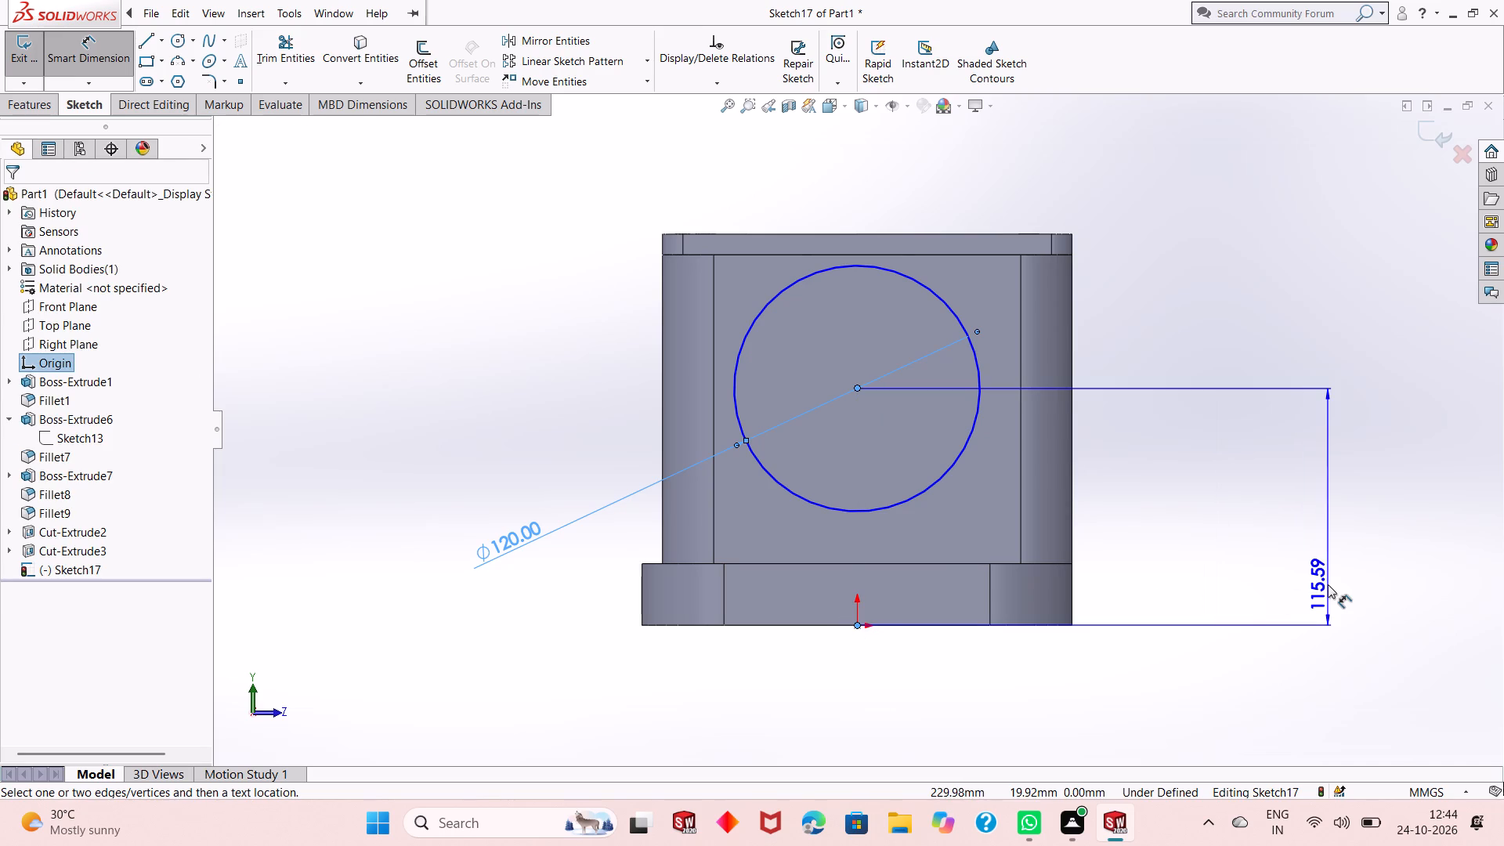
pyautogui.write('135')
pyautogui.press('Return')
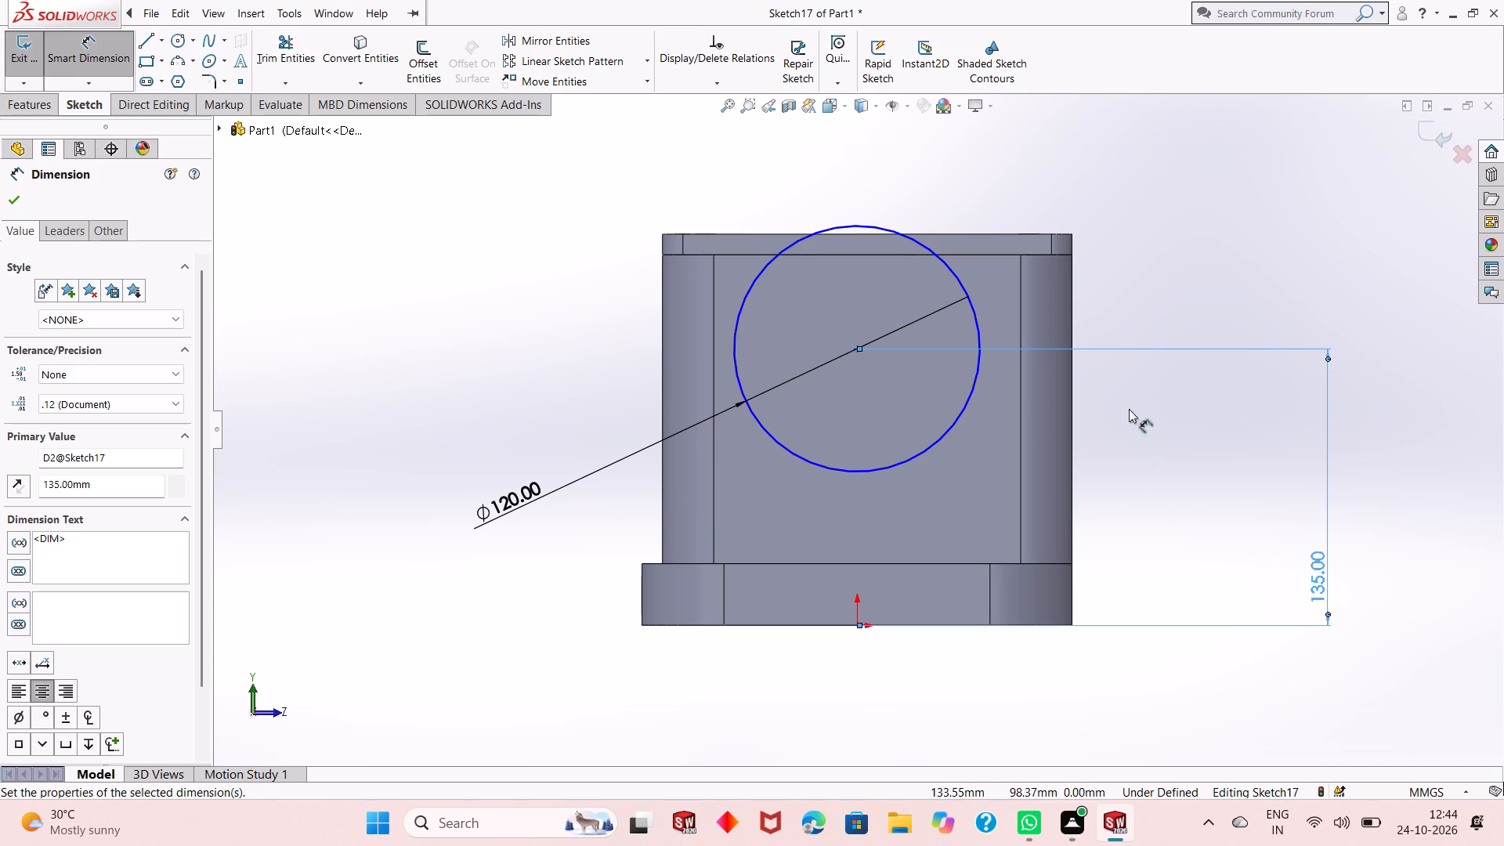
# Set the circle centre's height above the origin to 130 mm.
pyautogui.moveTo(1134, 308); pyautogui.dragTo(1062, 416, button='middle')
pyautogui.moveTo(1151, 237); pyautogui.dragTo(1113, 334, button='middle')
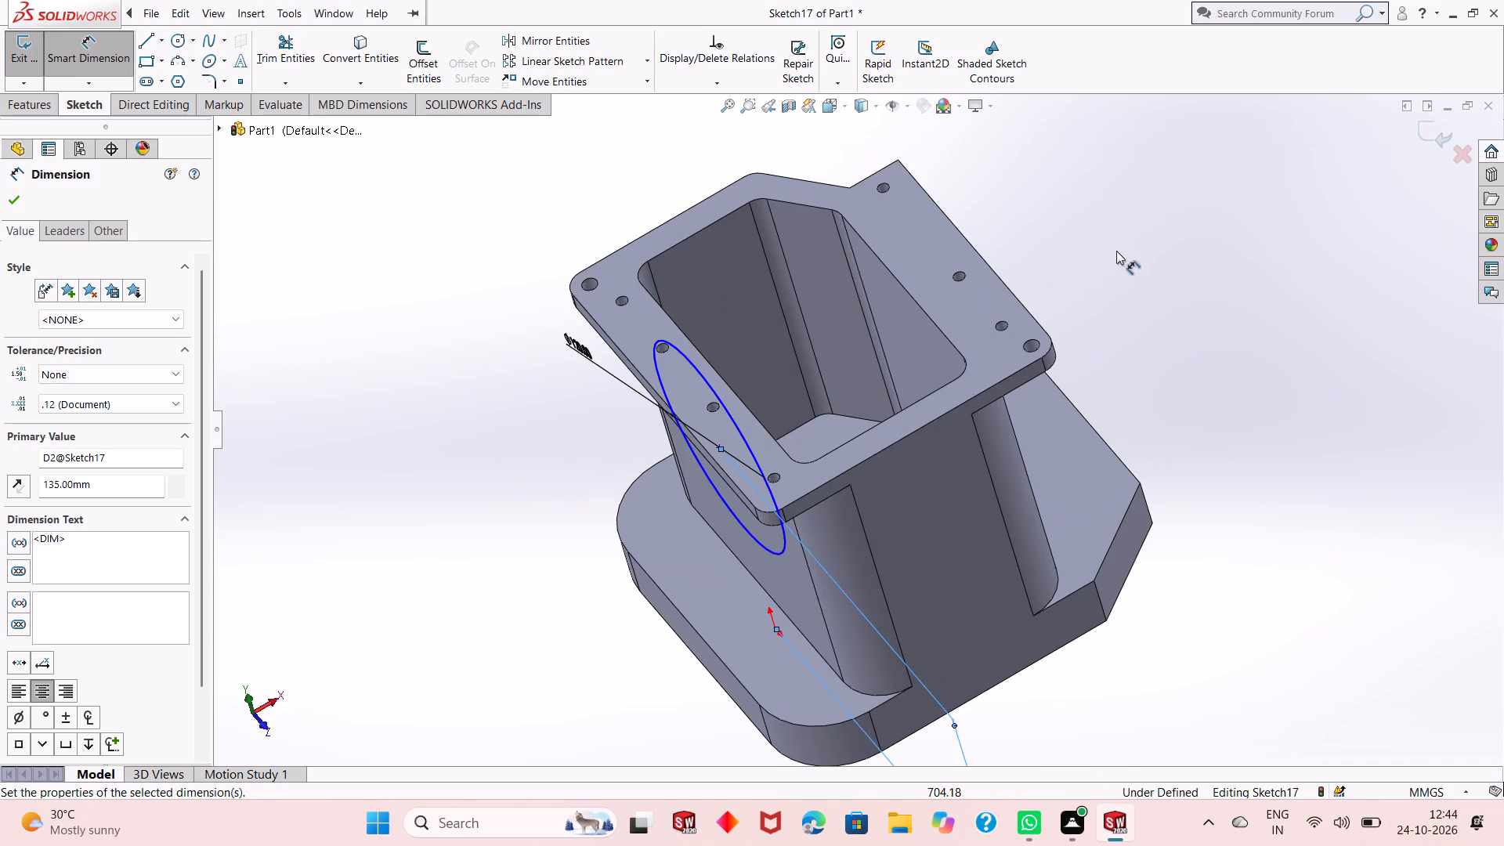
pyautogui.scroll(1, 891, 378)
pyautogui.moveTo(891, 378); pyautogui.dragTo(921, 222, button='middle')
pyautogui.hotkey('ctrl', '8')
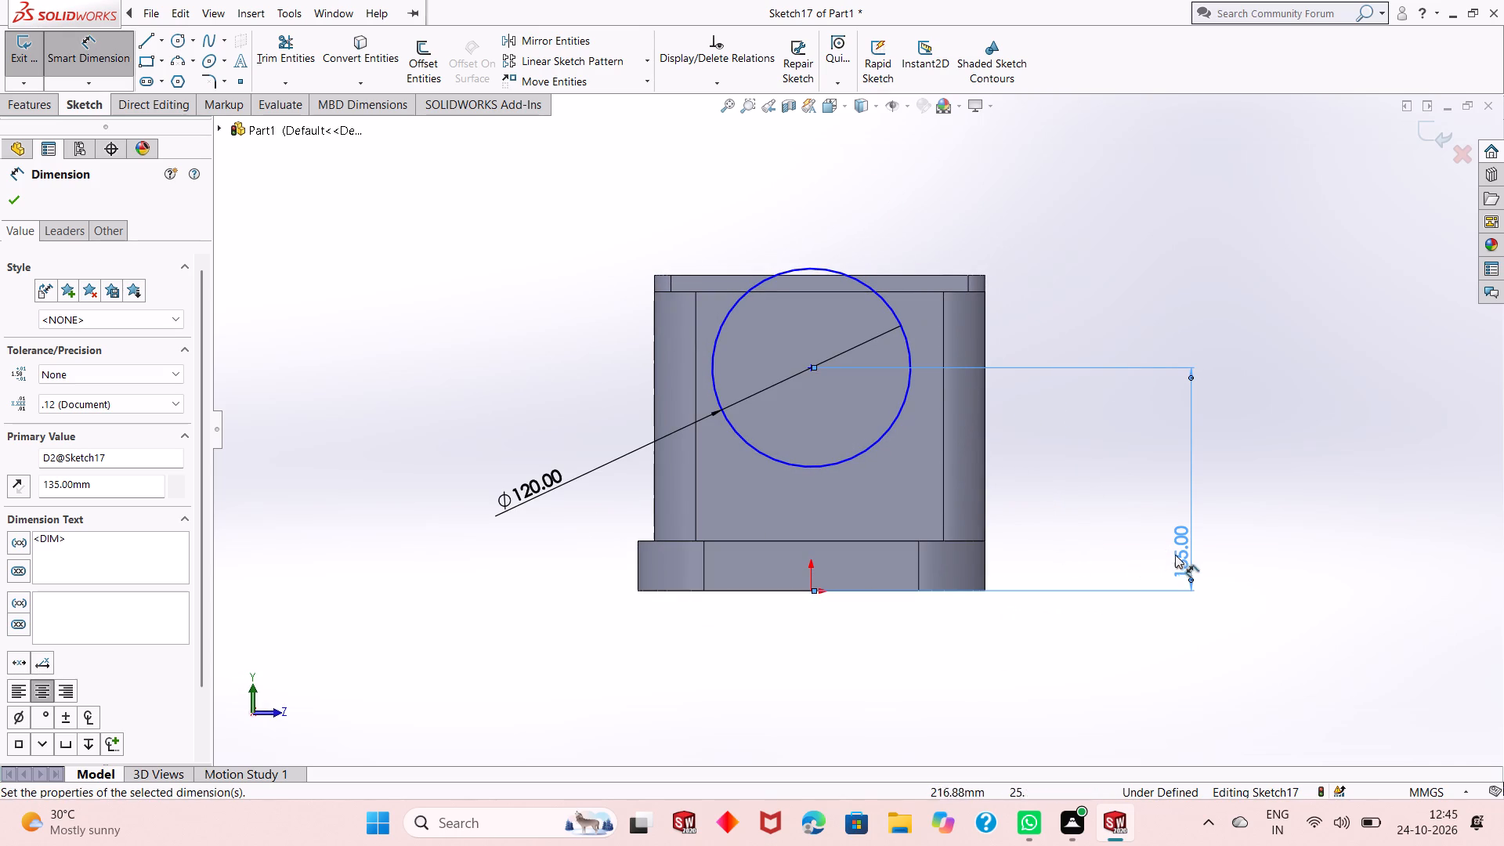
pyautogui.doubleClick(1181, 566)
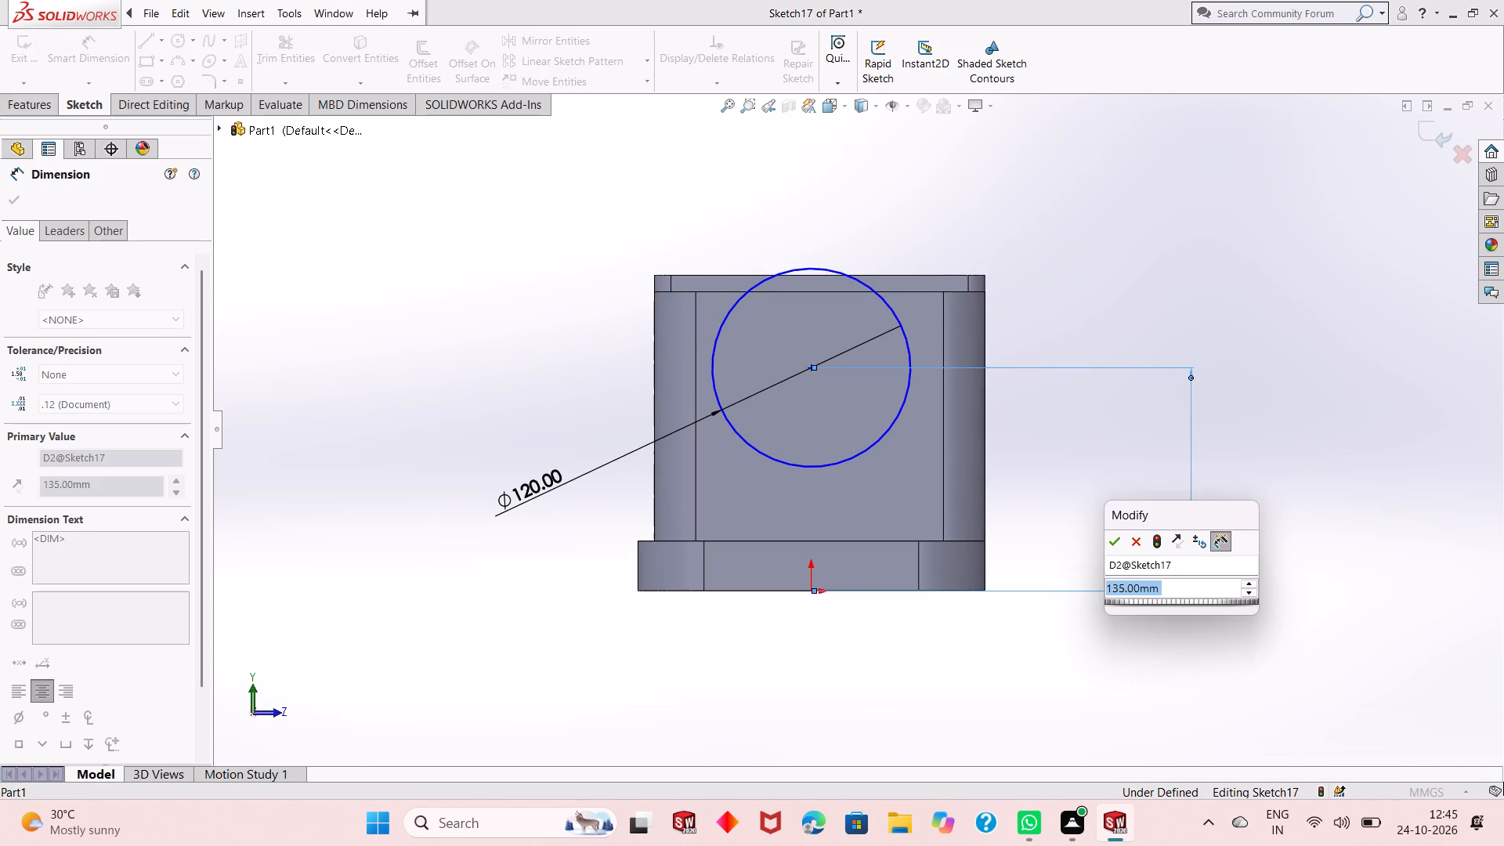
pyautogui.write('130')
pyautogui.press('Return')
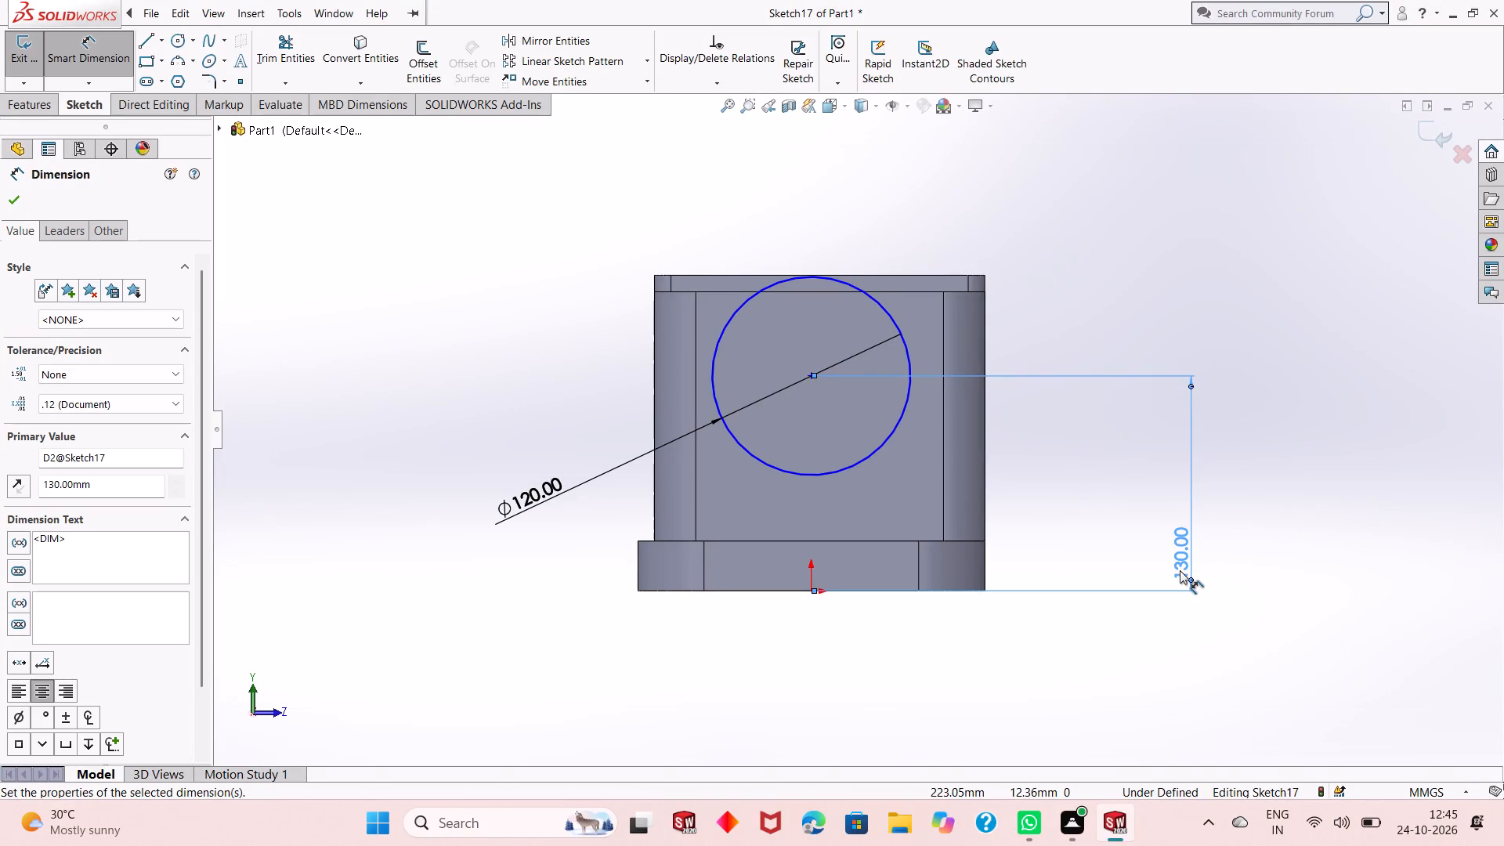
pyautogui.scroll(2, 806, 277)
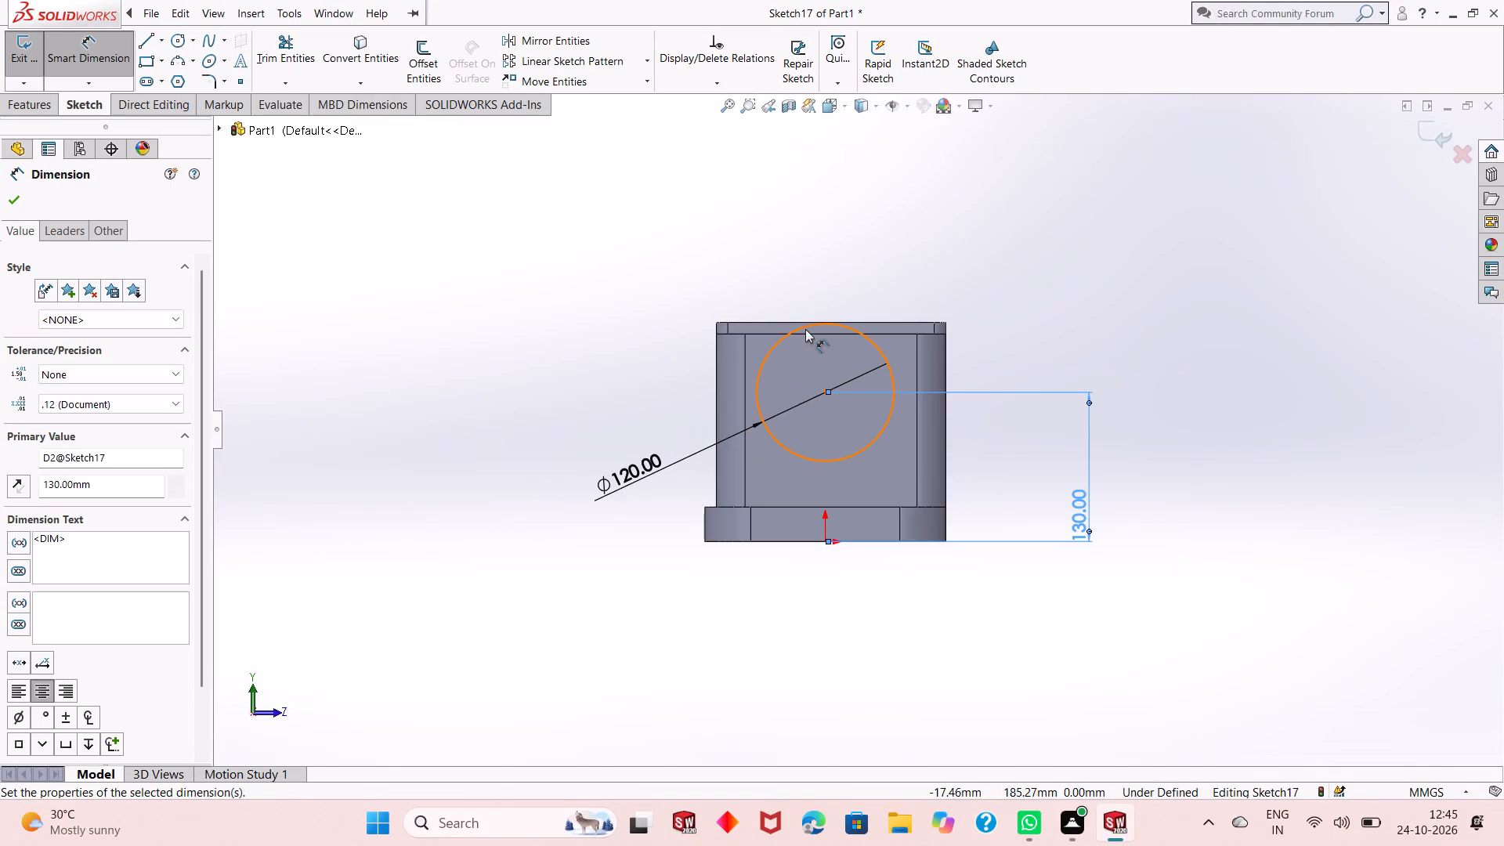
pyautogui.scroll(-7, 805, 329)
pyautogui.scroll(7, 869, 454)
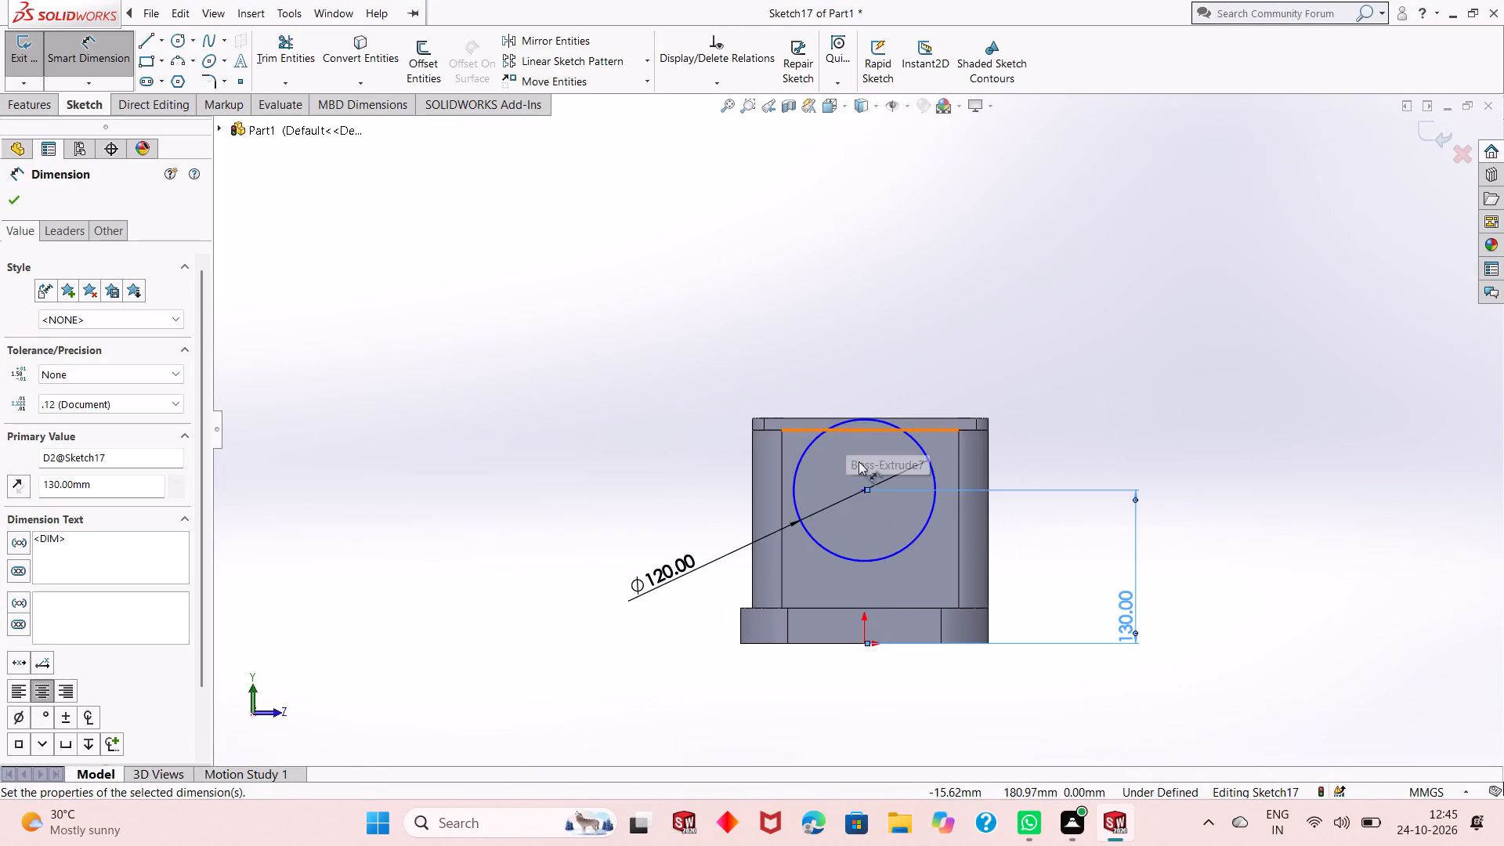
pyautogui.scroll(-3, 877, 587)
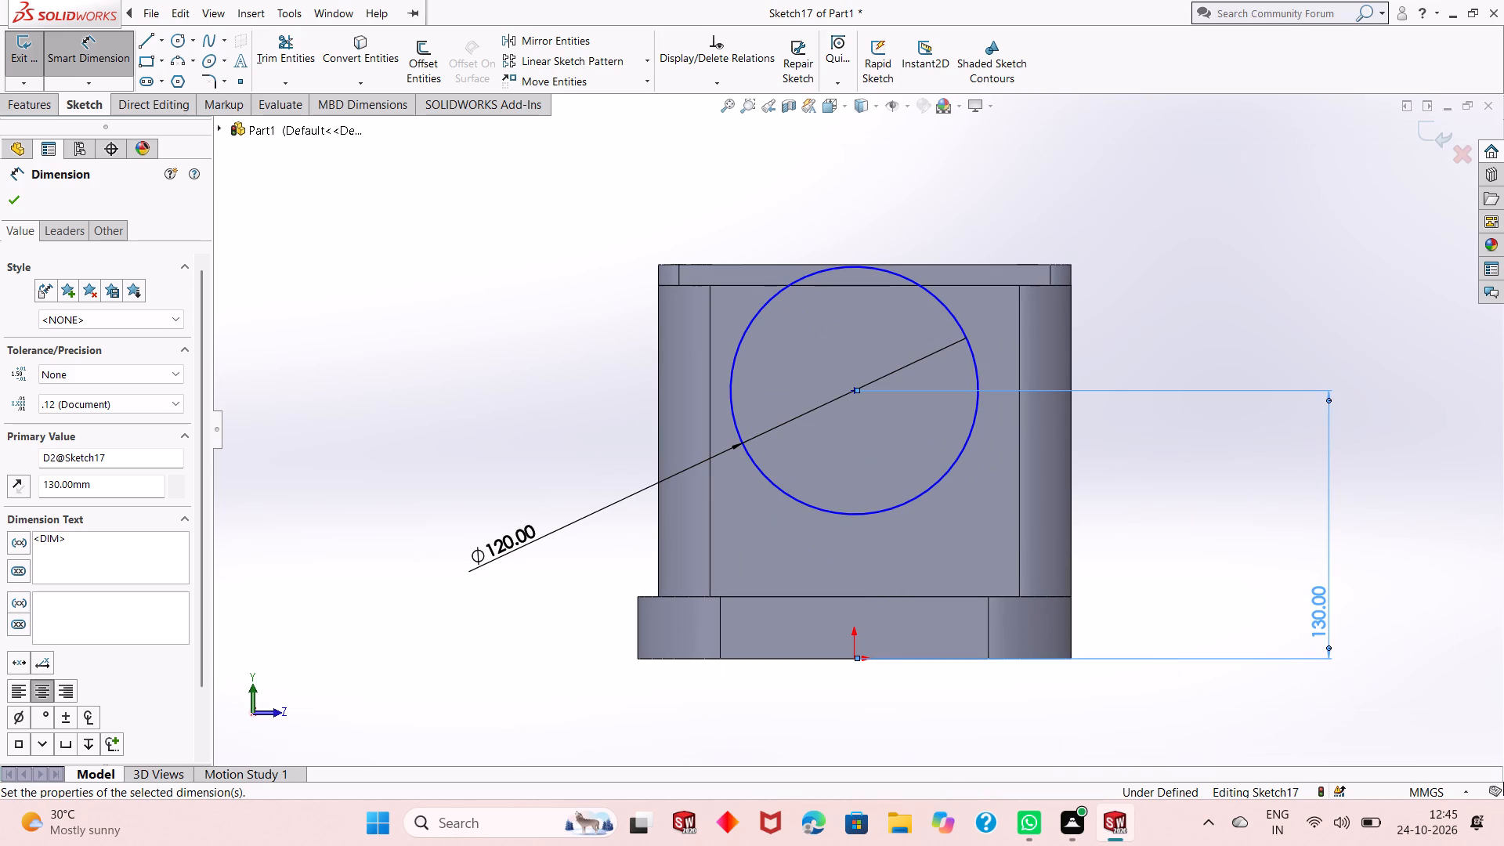
pyautogui.press('Escape')
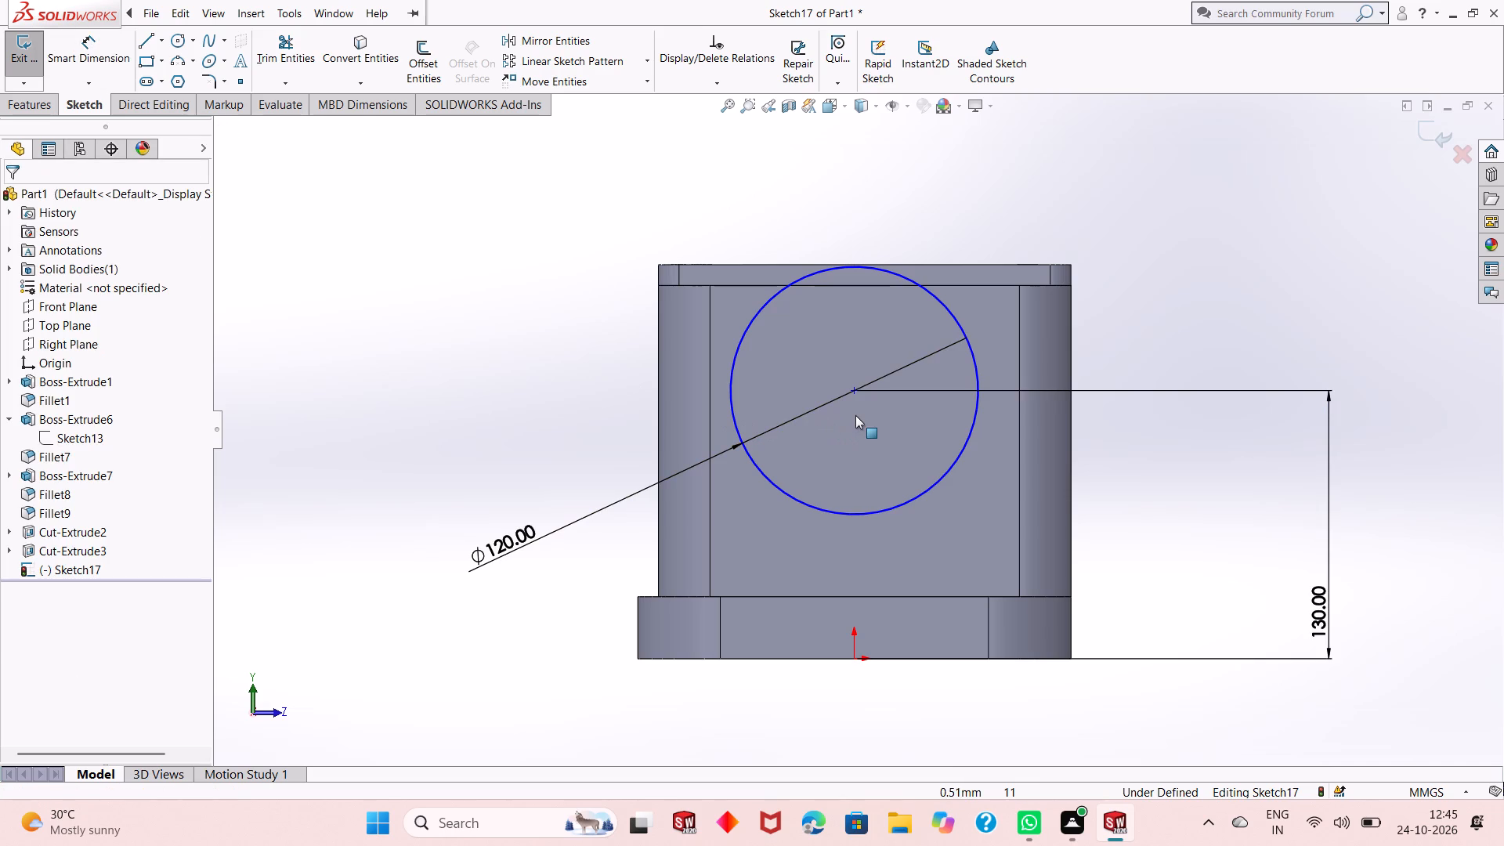
# Add a vertical relation between the circle's centre and the origin.
pyautogui.click(852, 395)
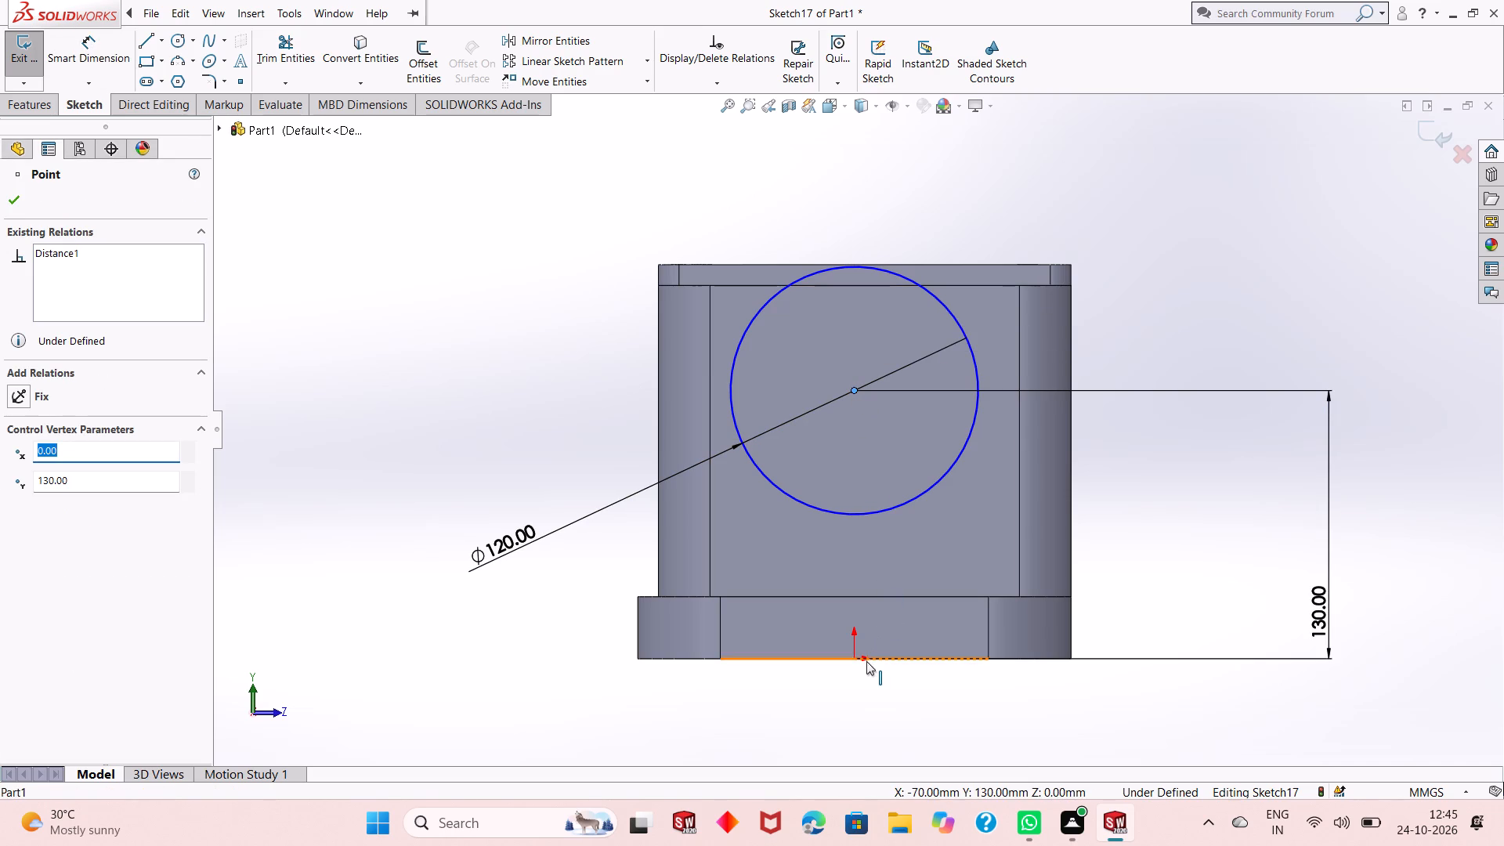
pyautogui.keyDown('ctrl'); pyautogui.click(855, 660); pyautogui.keyUp('ctrl')
pyautogui.click(923, 596)
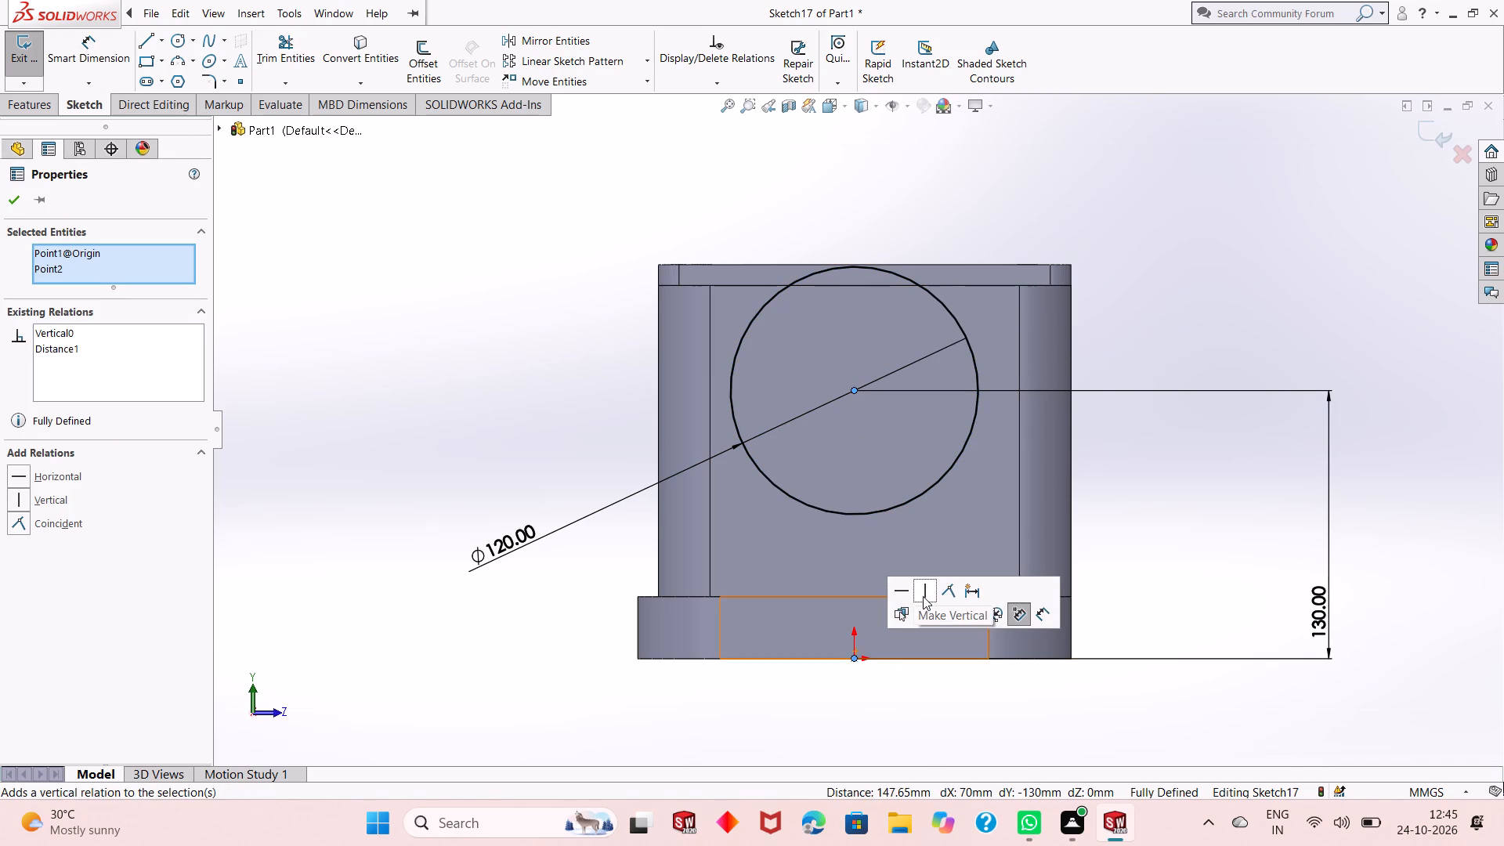
pyautogui.click(5, 205)
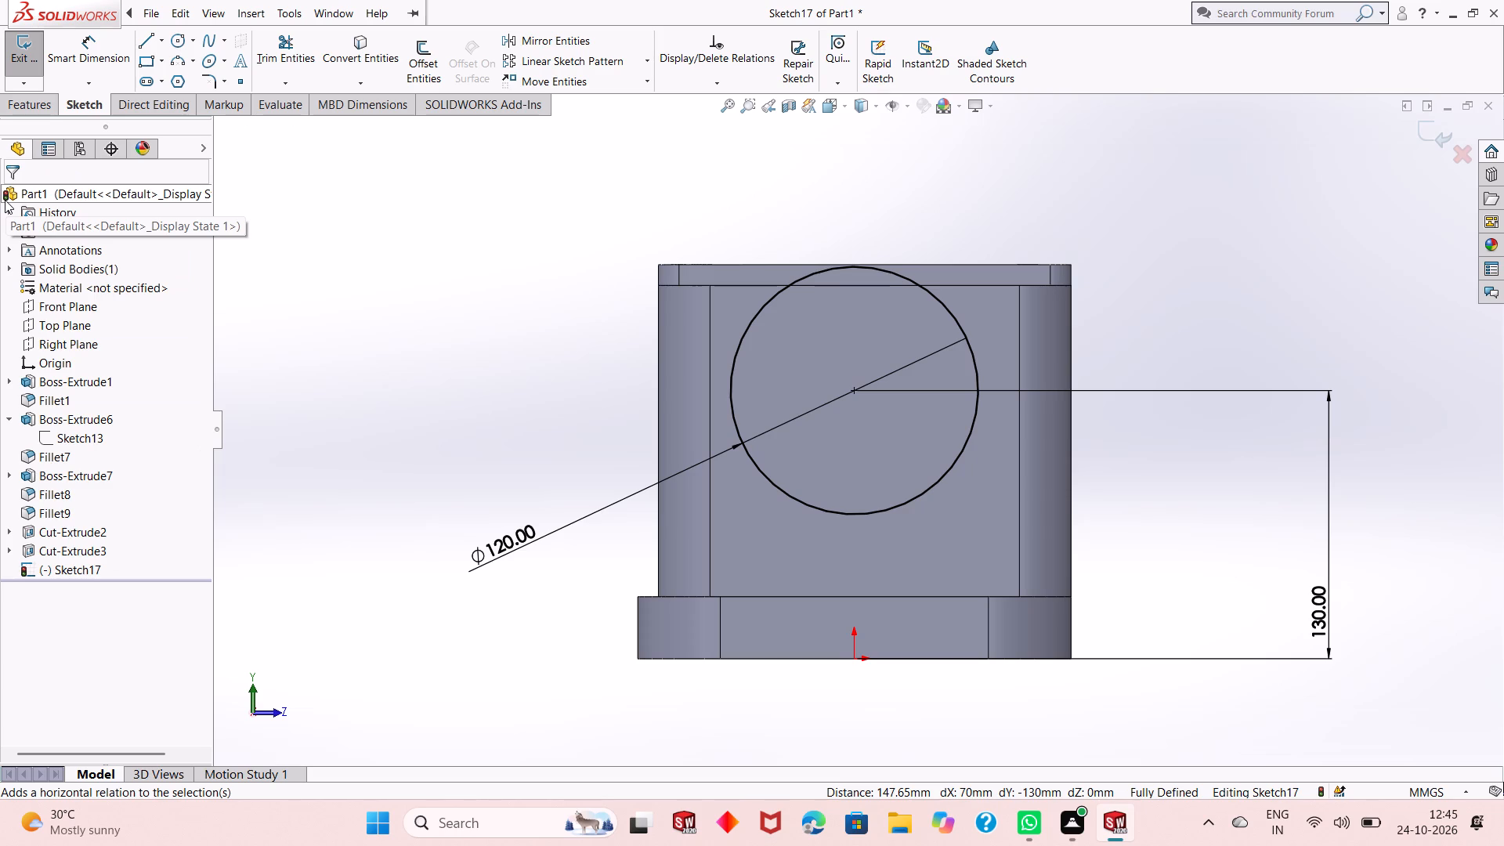
# Extrude the circle outward from the housing's side face as a merged boss with a blind depth of 50 mm.
pyautogui.click(32, 114)
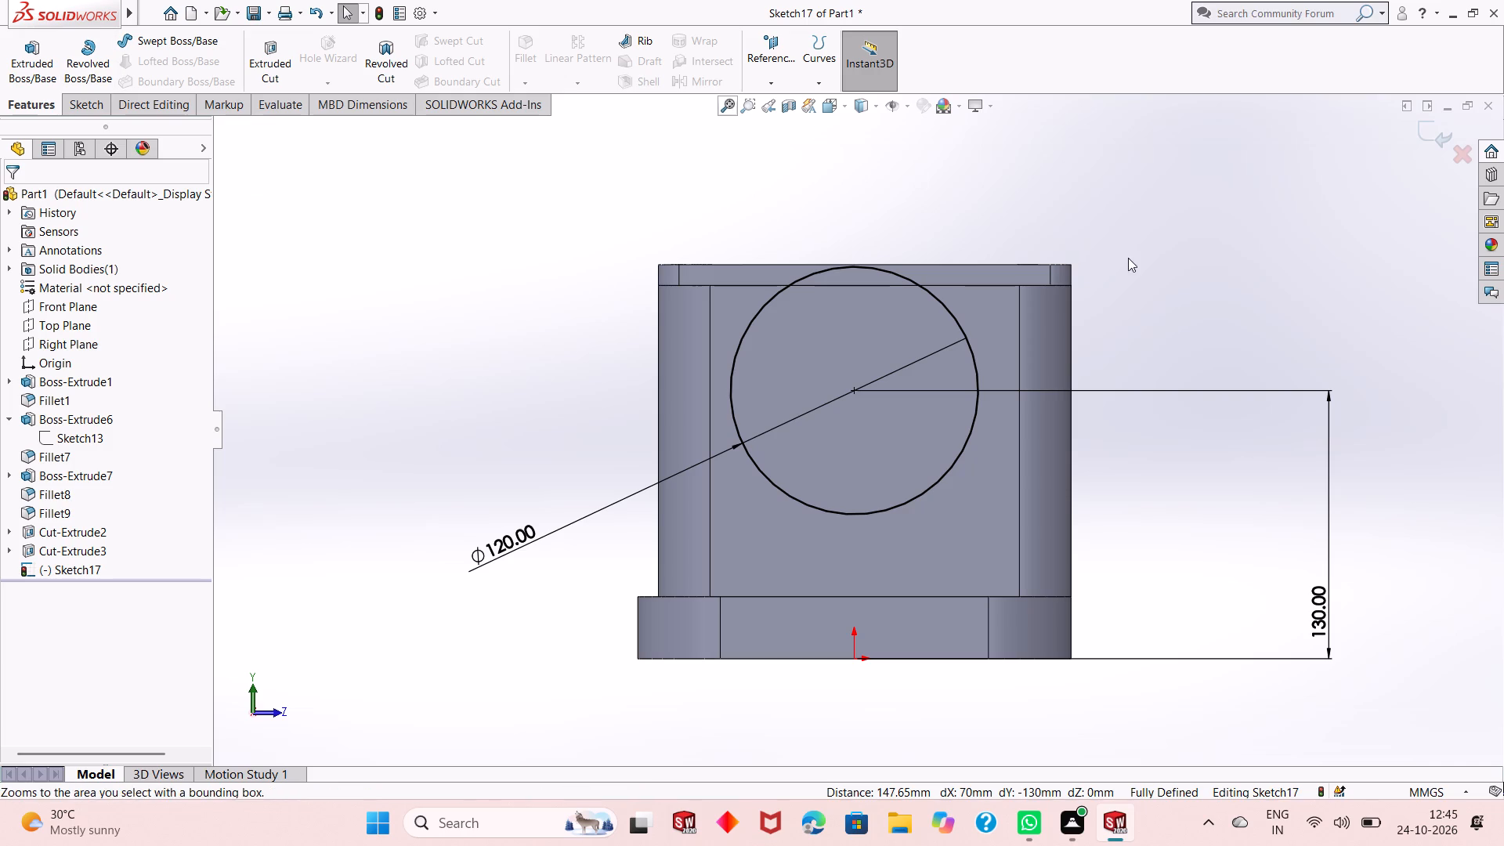
pyautogui.moveTo(1145, 276); pyautogui.dragTo(1000, 294, button='middle')
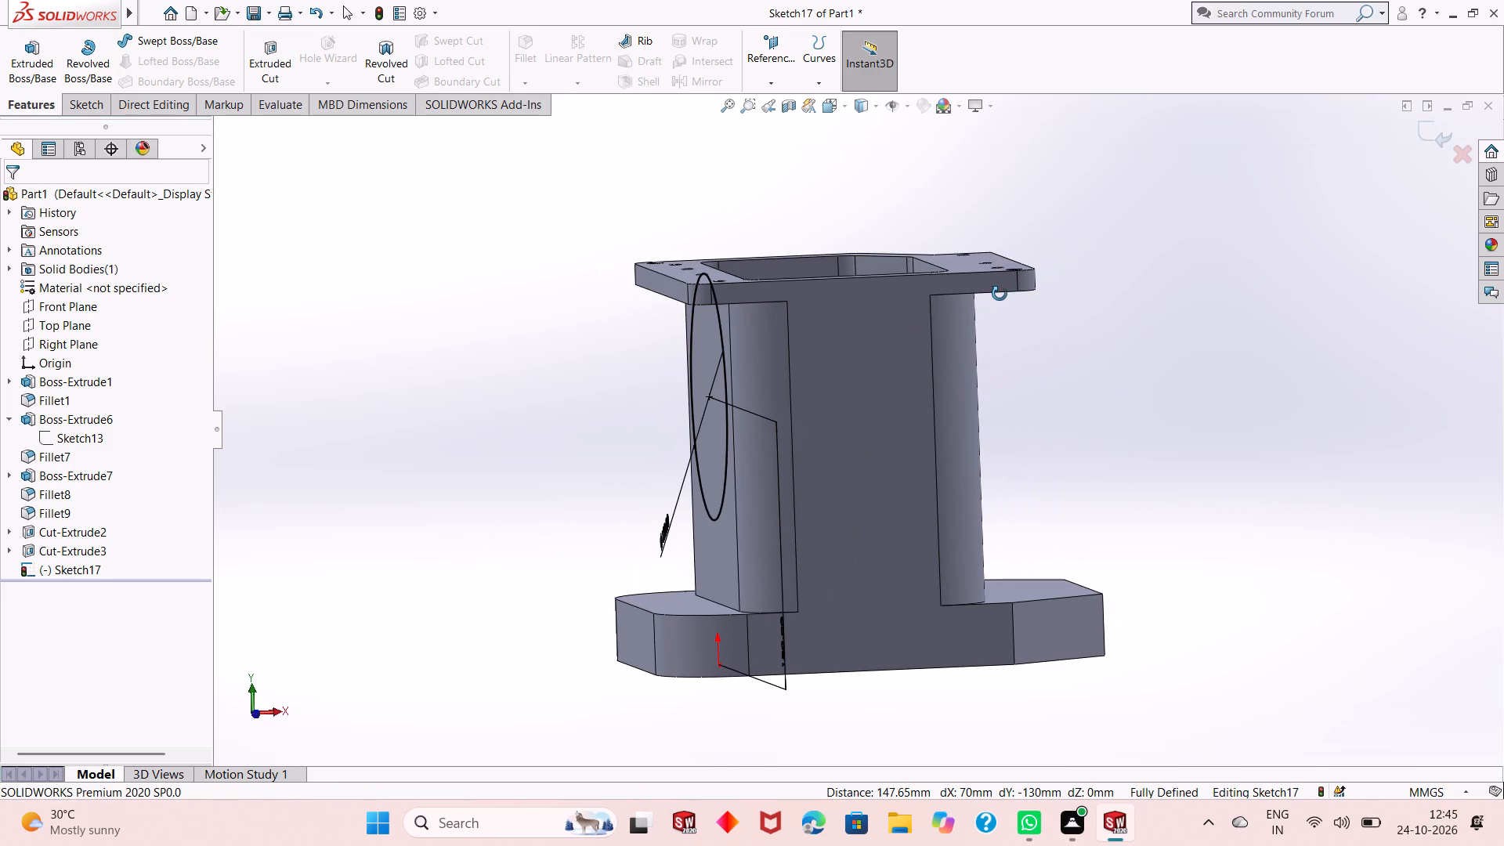
pyautogui.moveTo(1000, 294); pyautogui.dragTo(997, 295, button='middle')
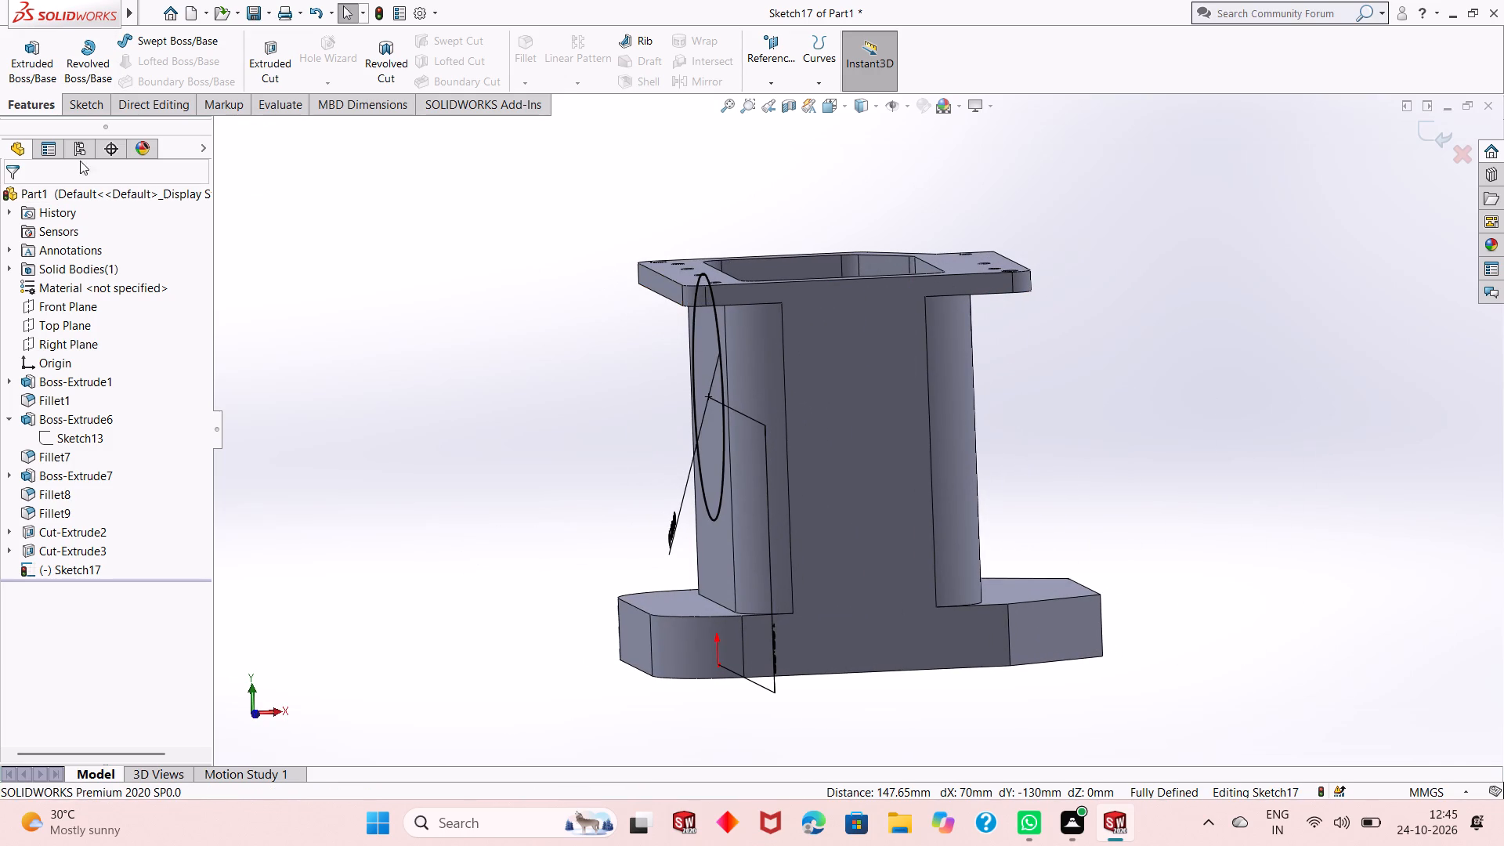
pyautogui.click(36, 70)
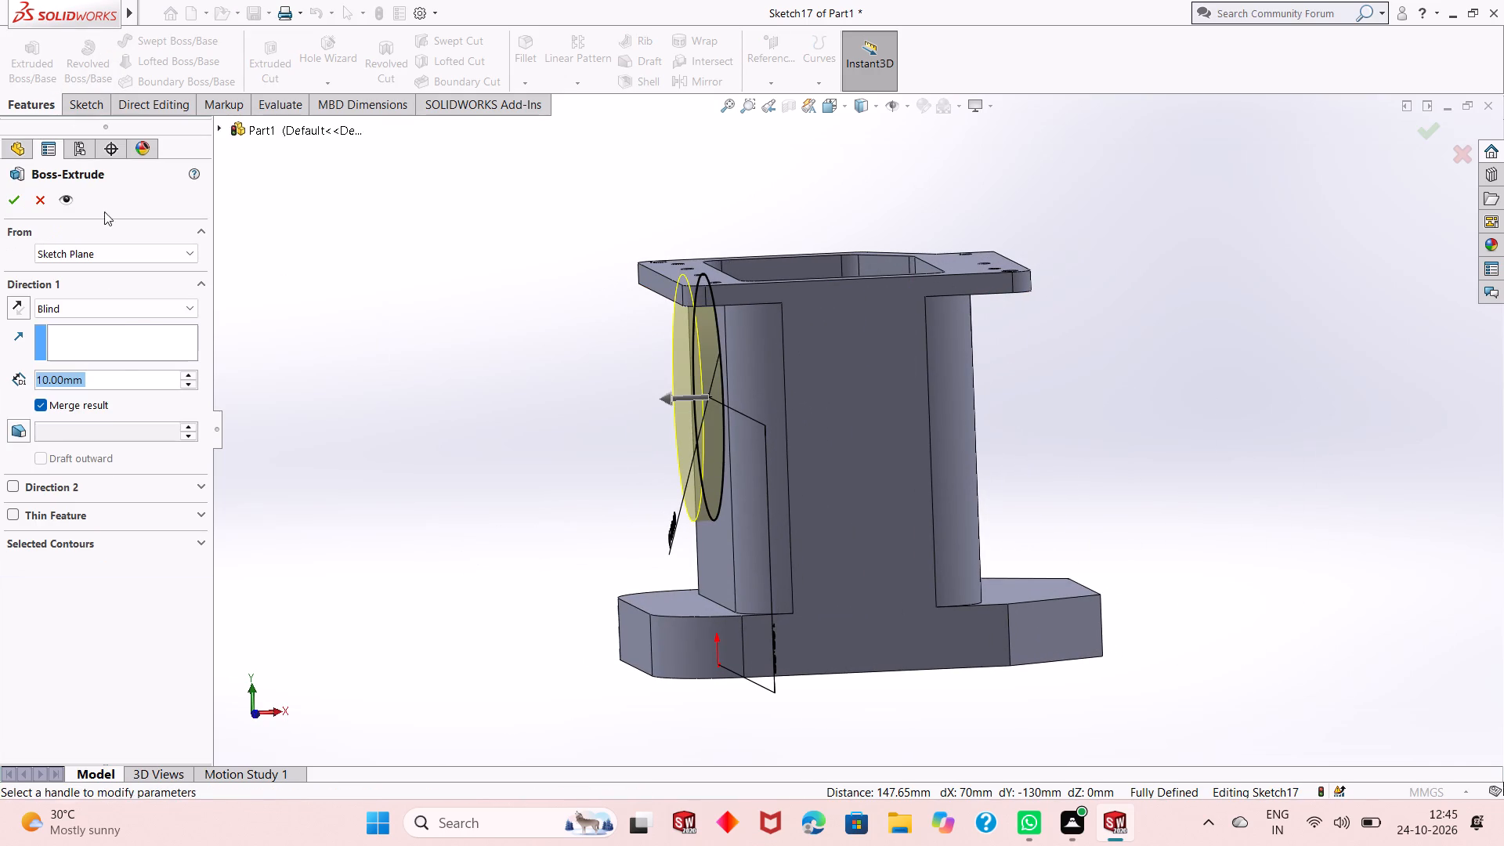
pyautogui.write('20')
pyautogui.press('Return')
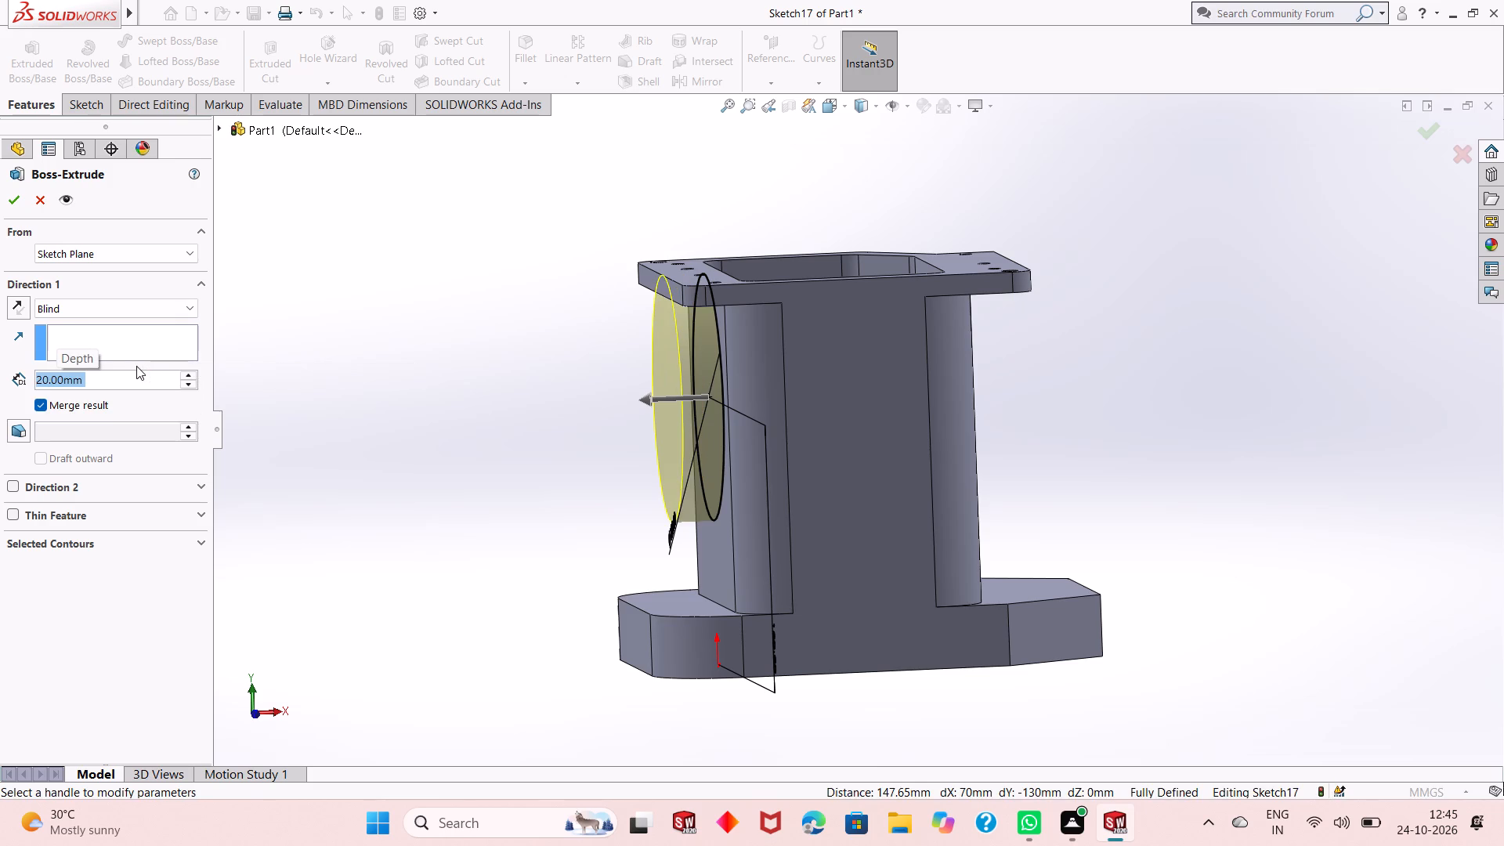
pyautogui.write('40')
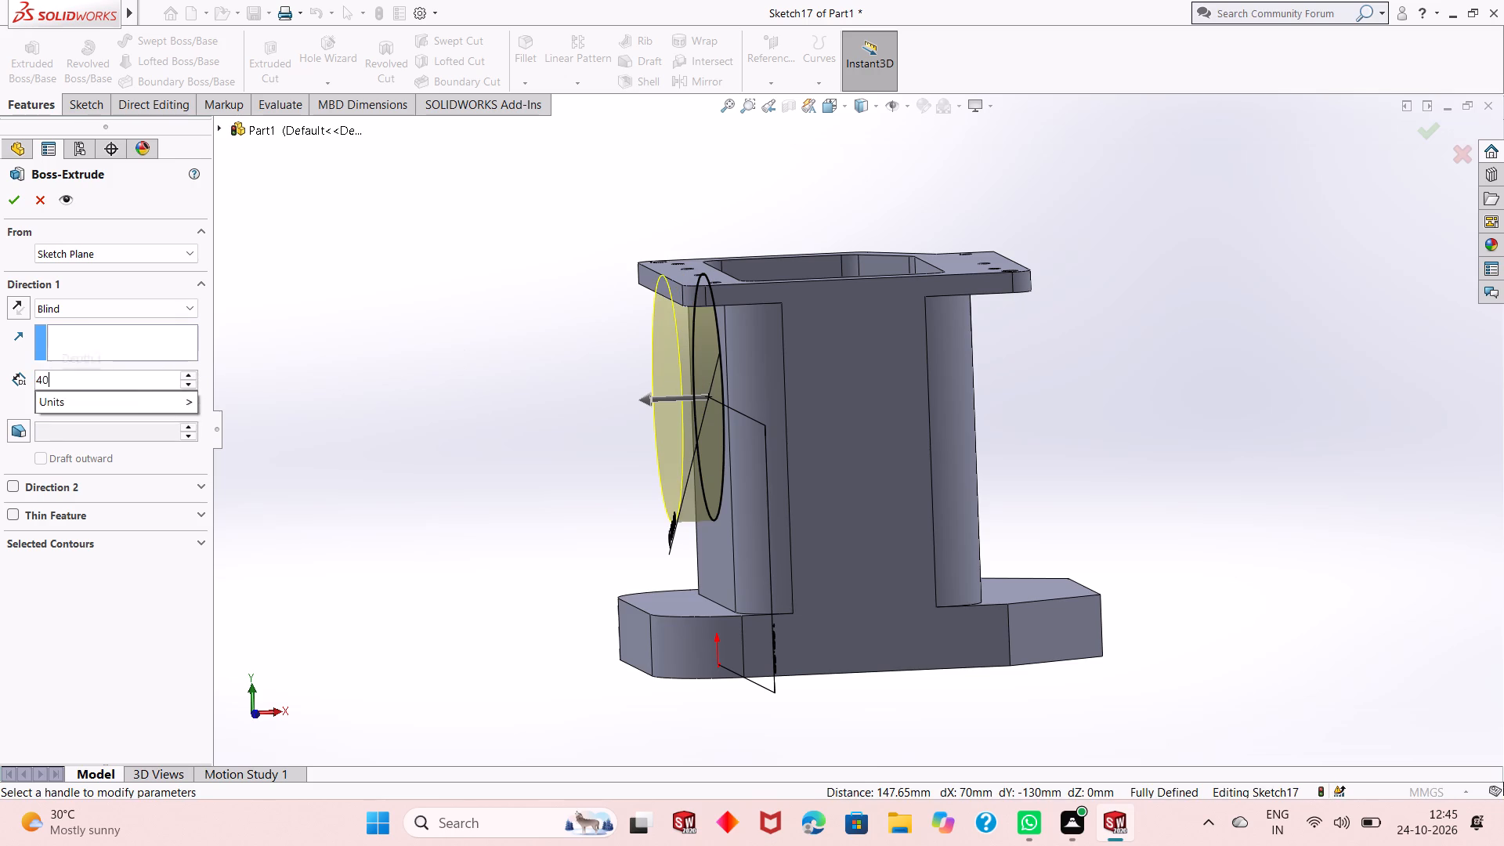
pyautogui.press('Return')
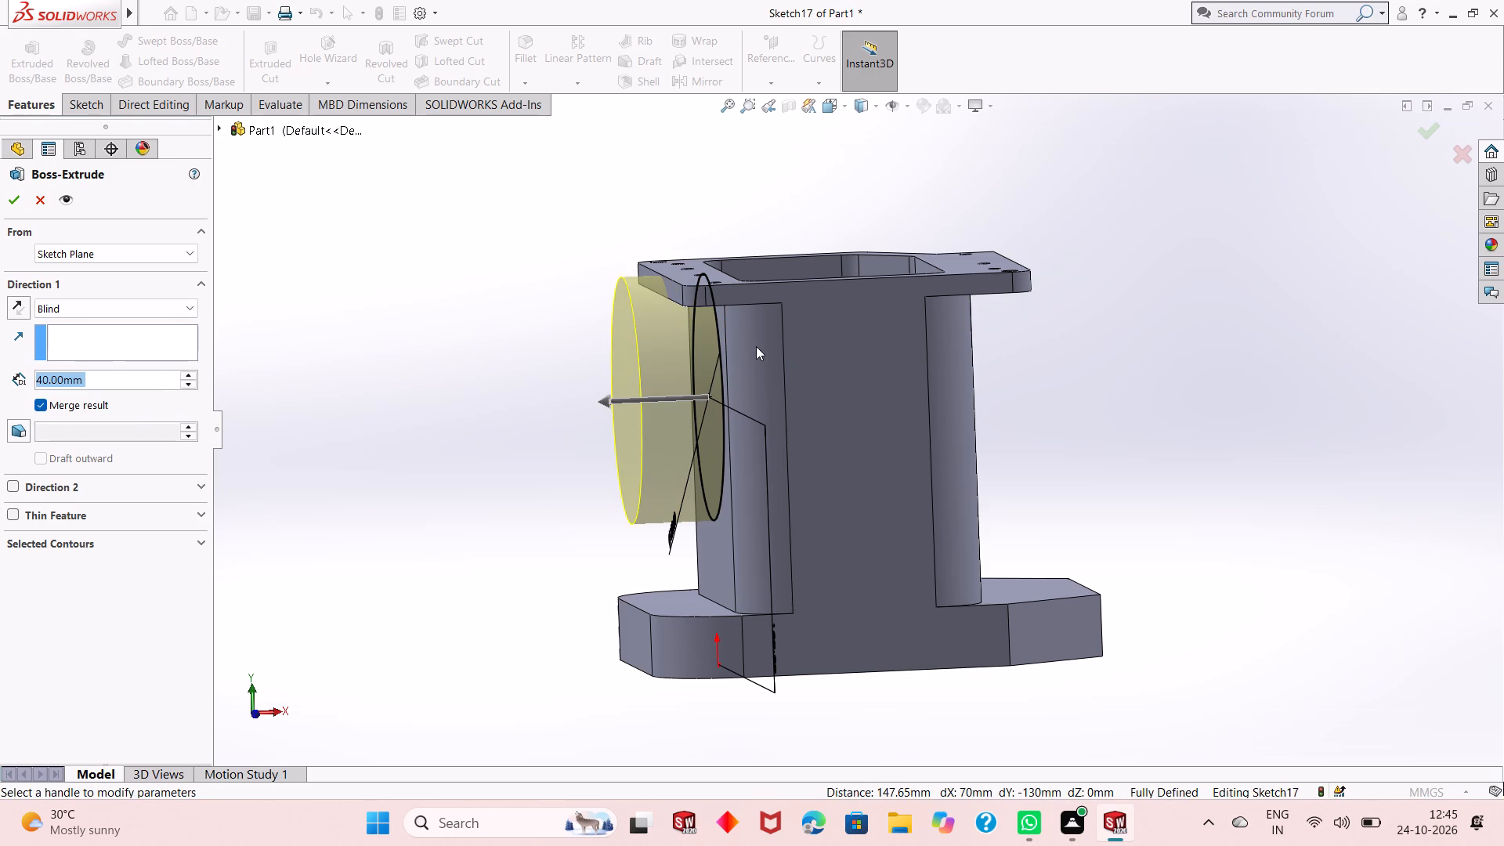
pyautogui.moveTo(739, 310); pyautogui.dragTo(749, 586, button='middle')
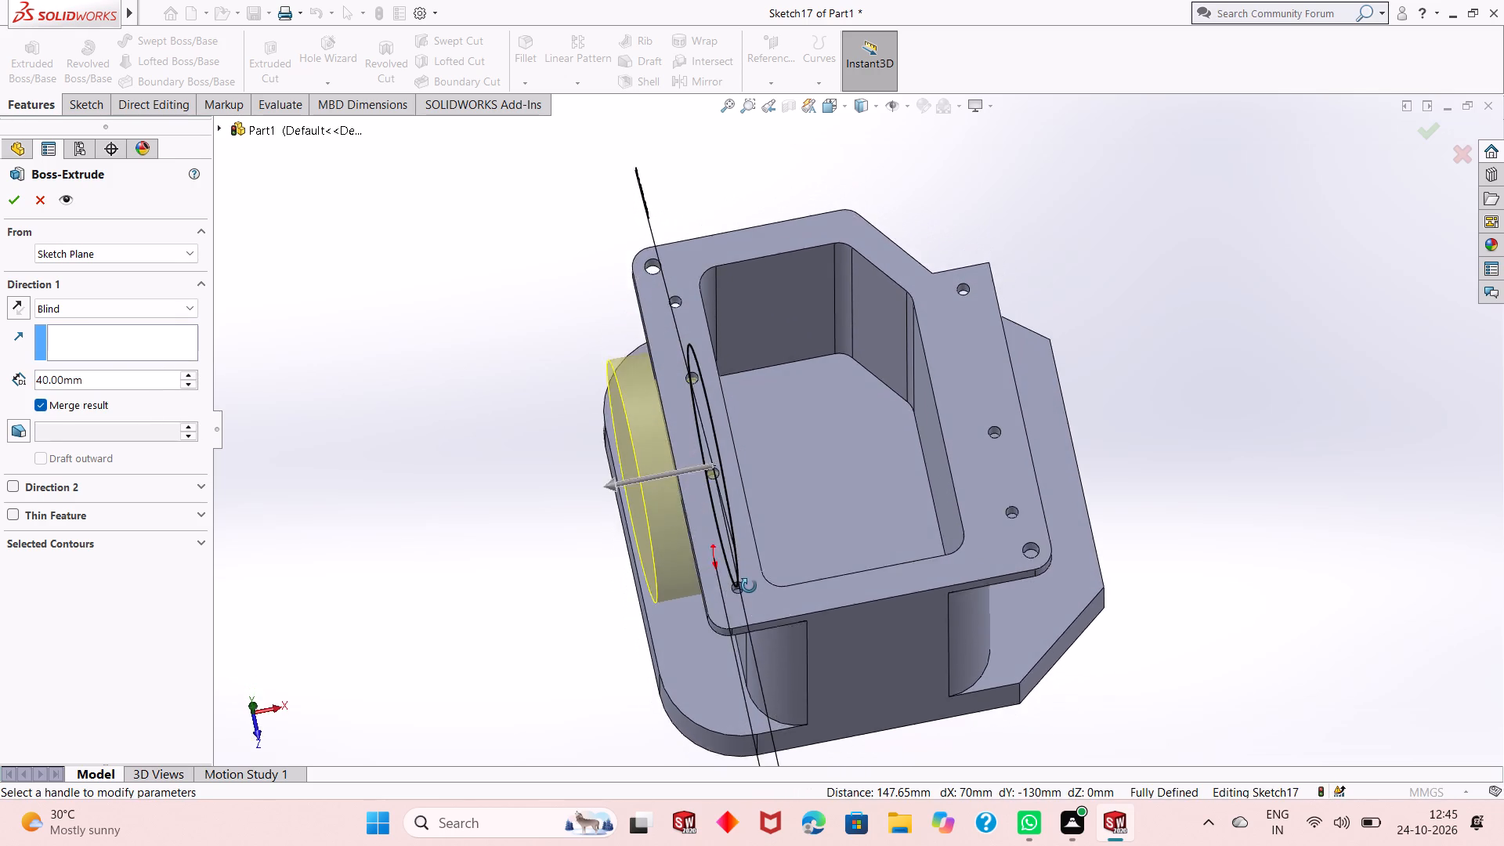
pyautogui.moveTo(749, 586); pyautogui.dragTo(749, 638, button='middle')
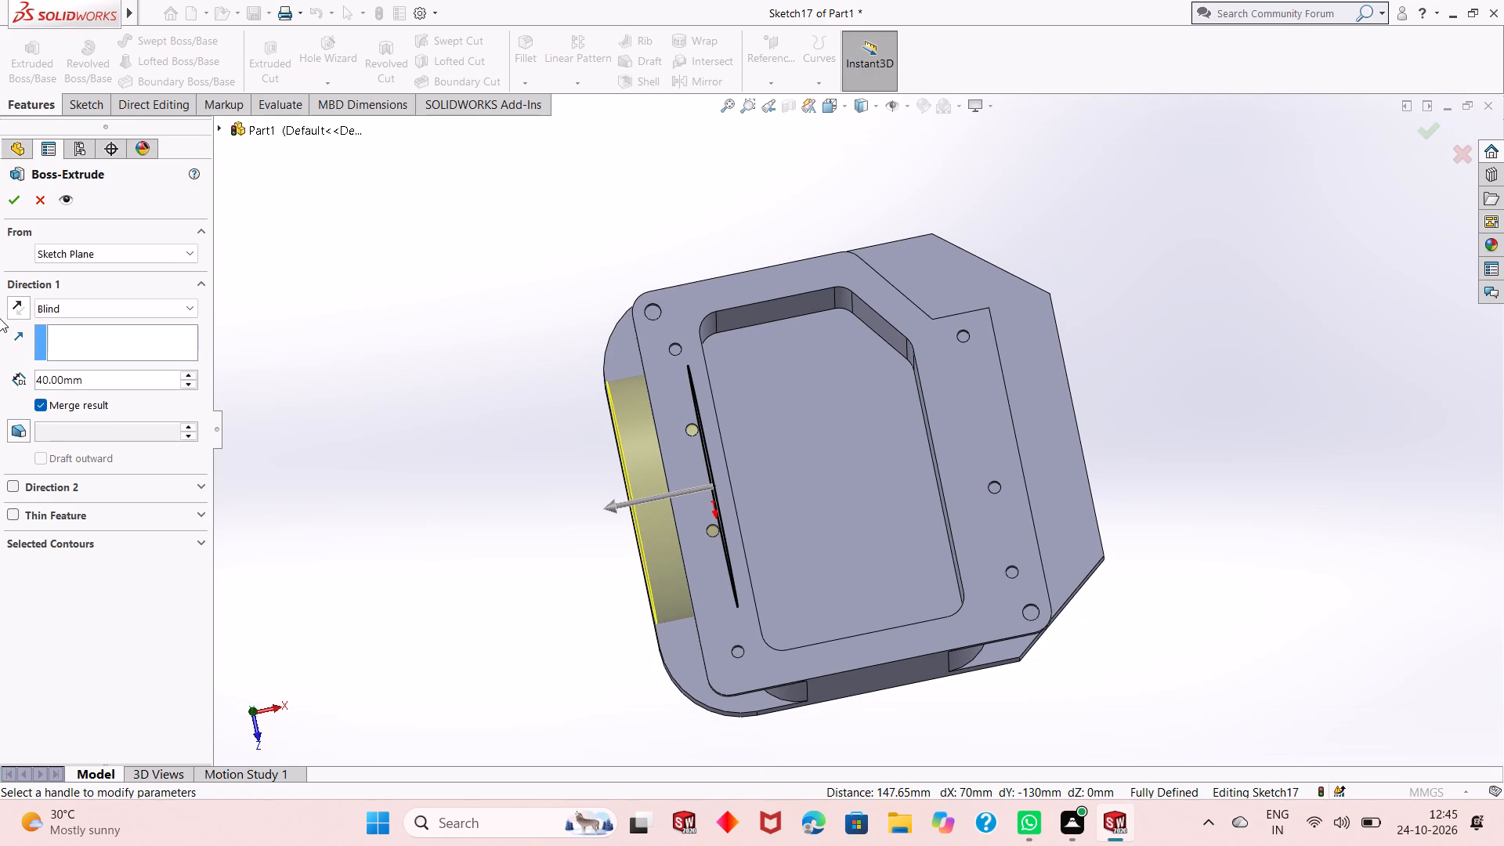
pyautogui.doubleClick(97, 381)
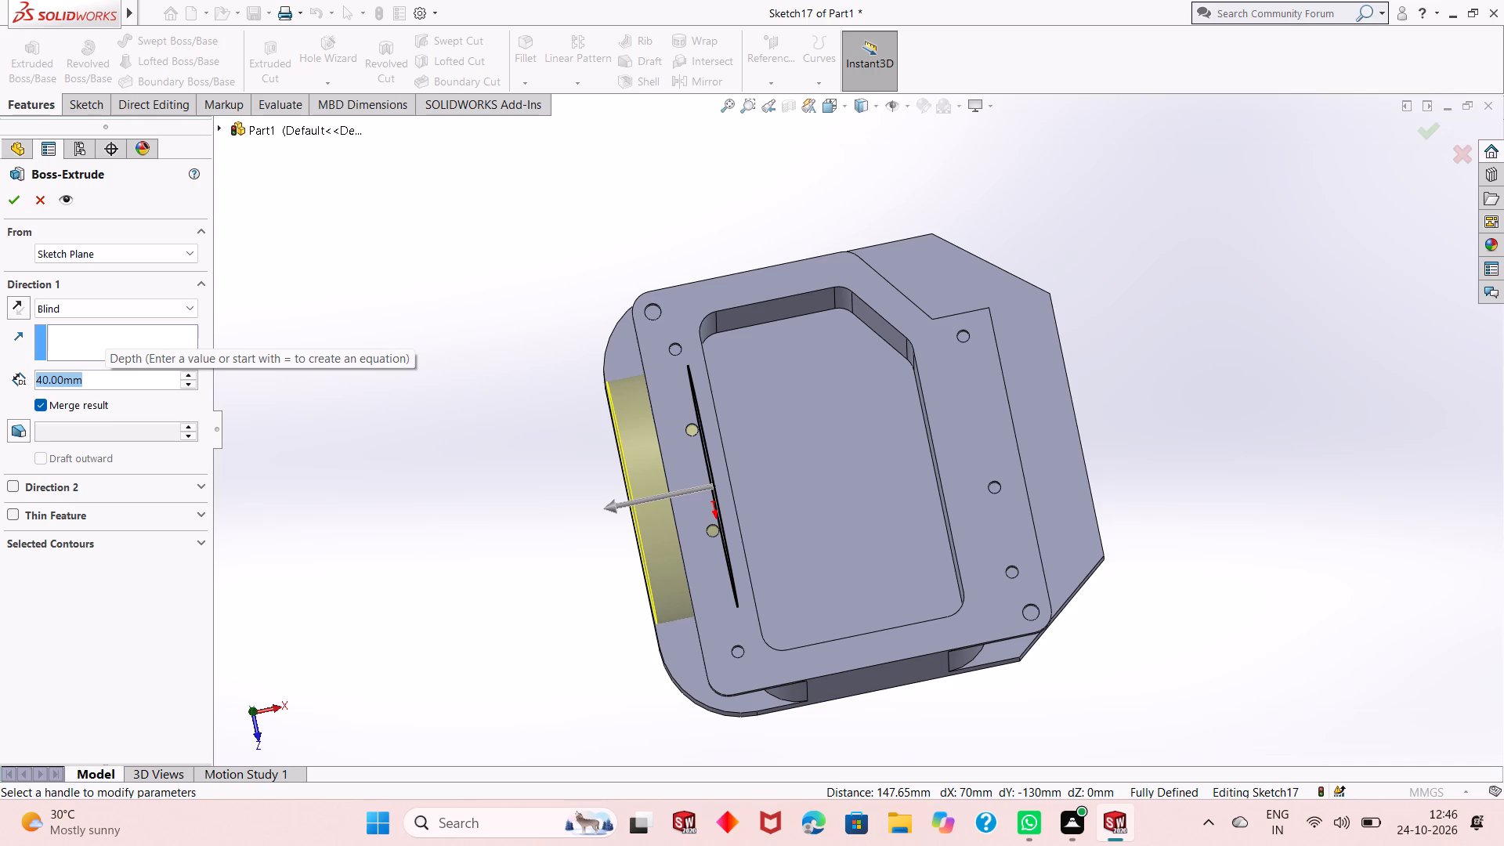
pyautogui.write('50')
pyautogui.press('Return')
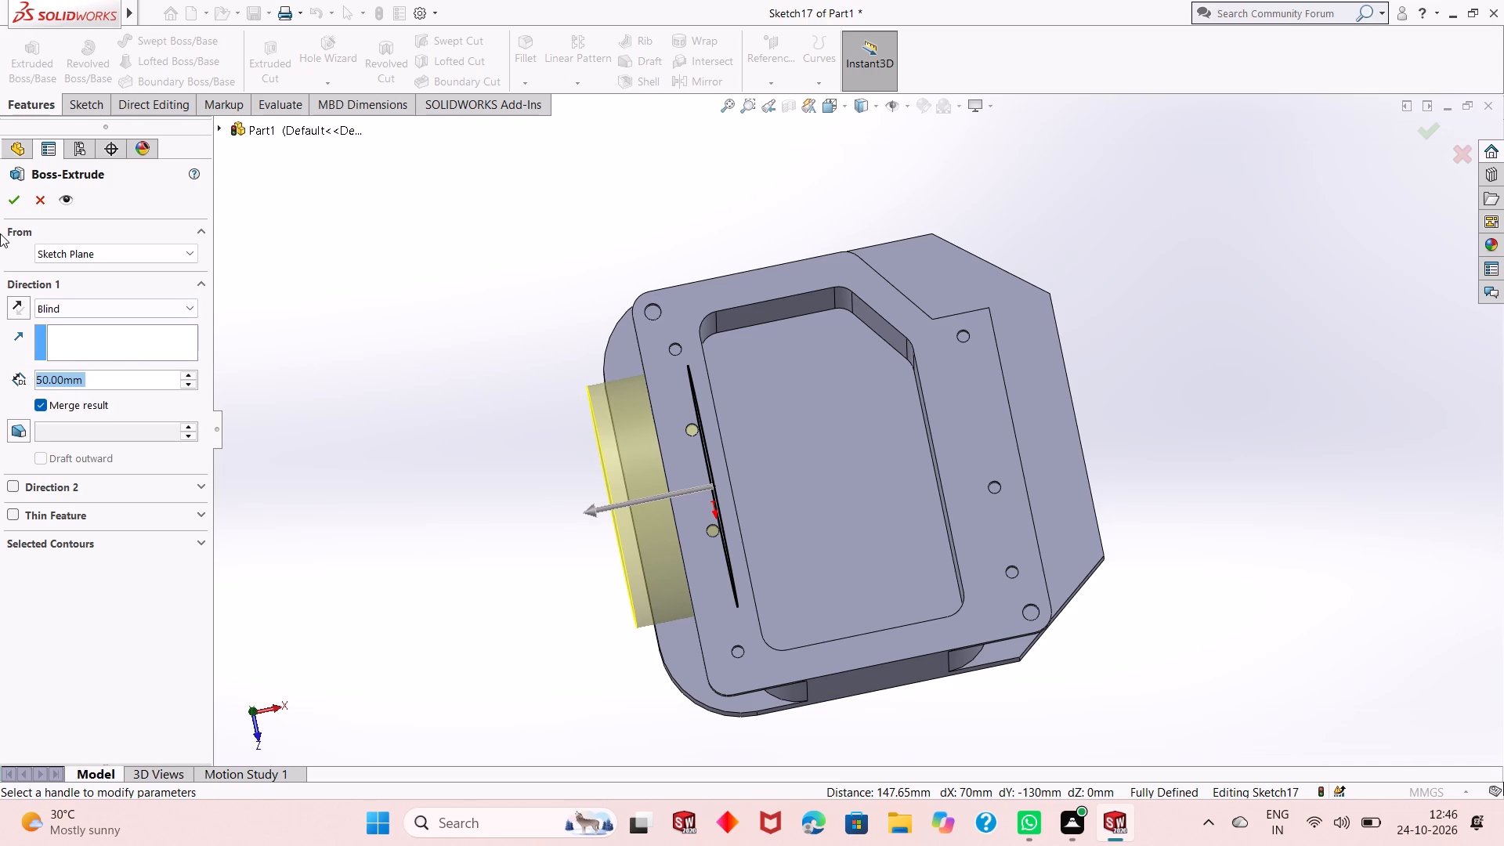
pyautogui.click(9, 203)
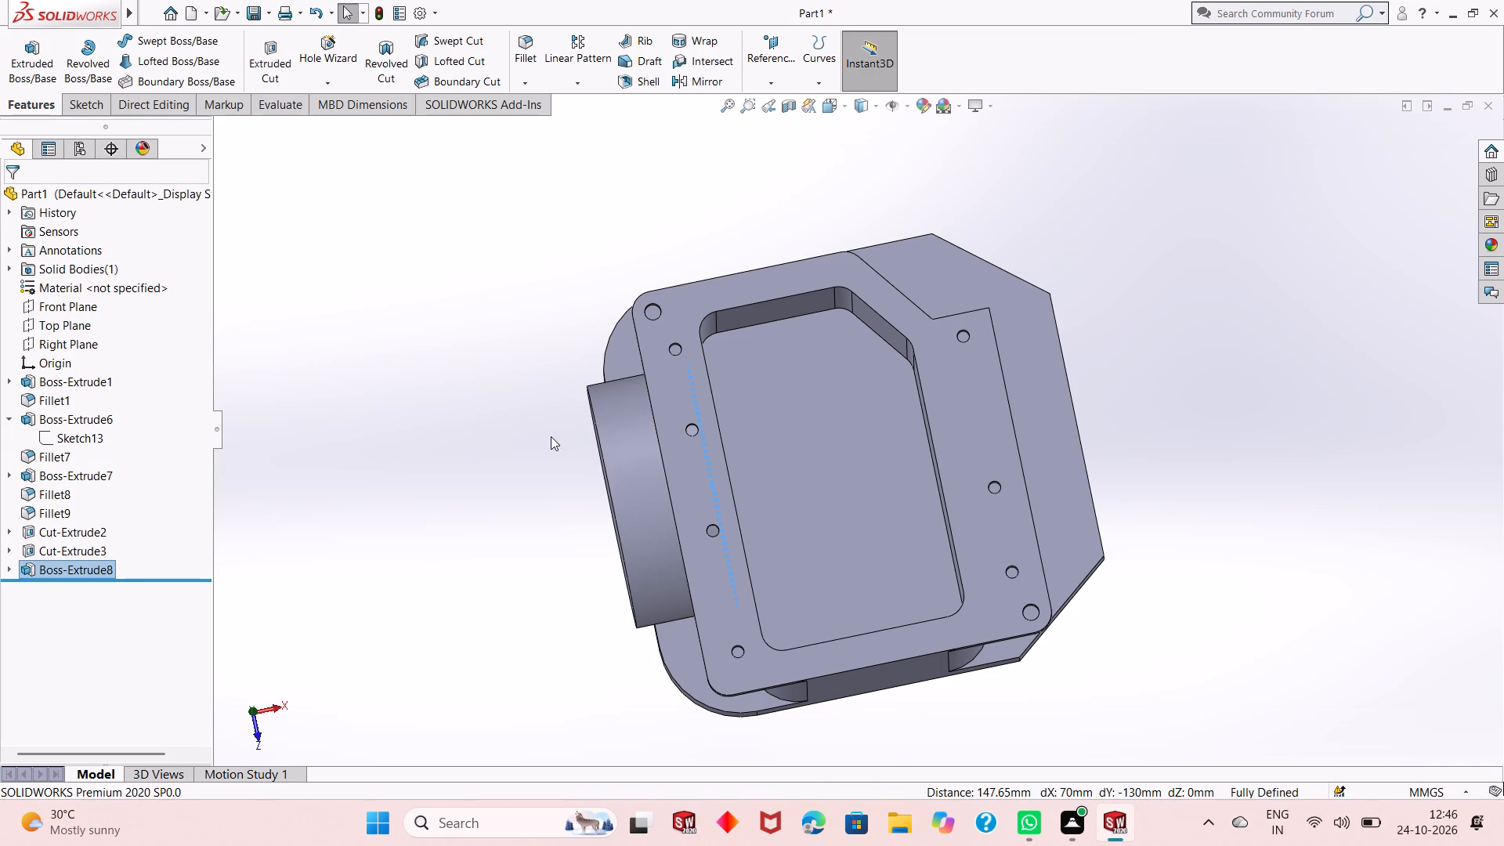
# Examine the round boss on the housing's side wall and the flanged housing from several angles.
pyautogui.click(548, 457)
pyautogui.moveTo(606, 500); pyautogui.dragTo(626, 413, button='middle')
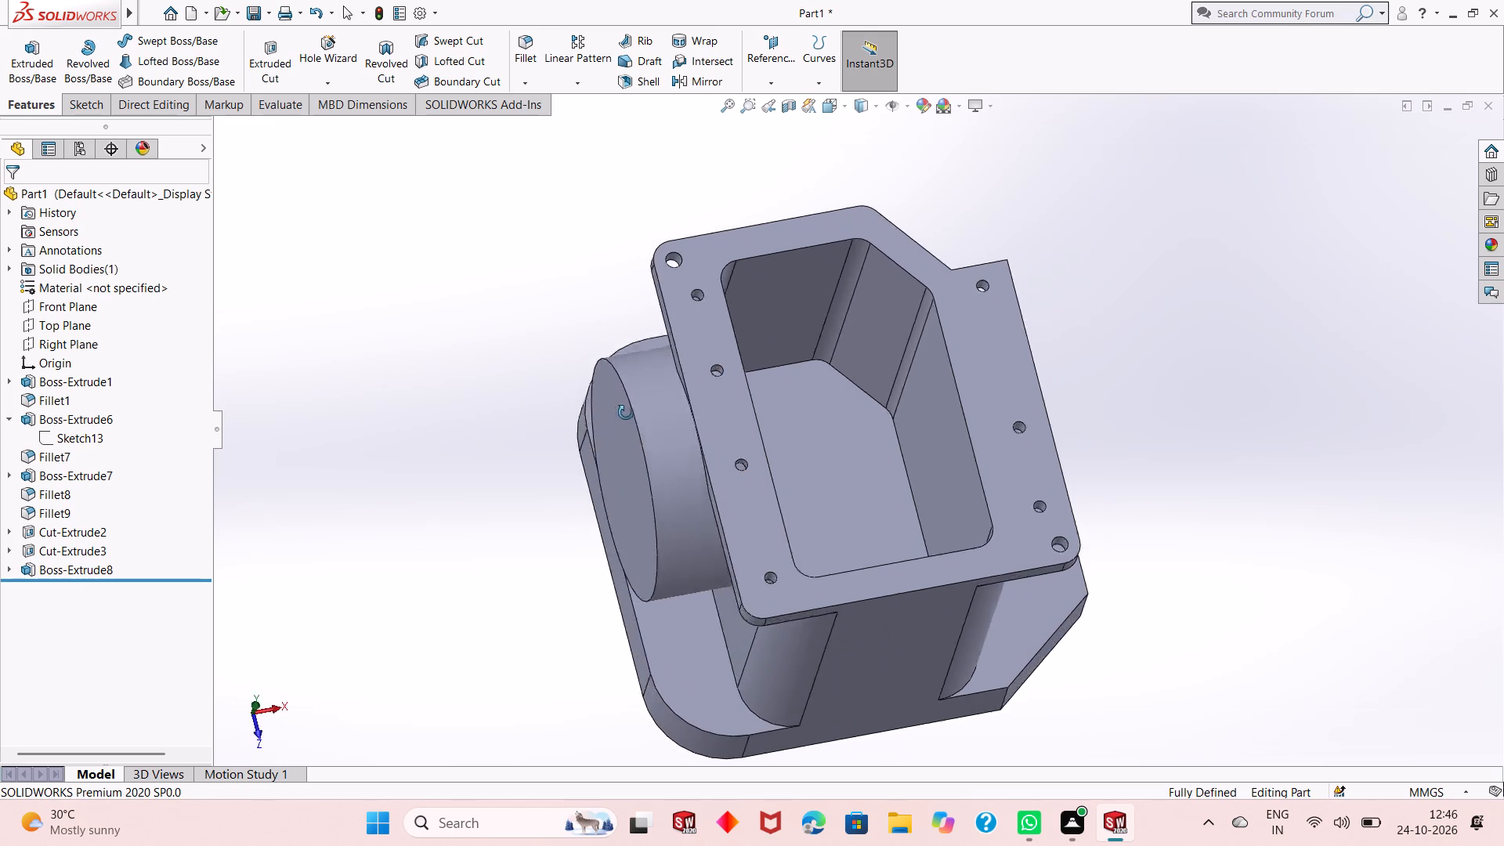
pyautogui.moveTo(626, 413); pyautogui.dragTo(579, 371, button='middle')
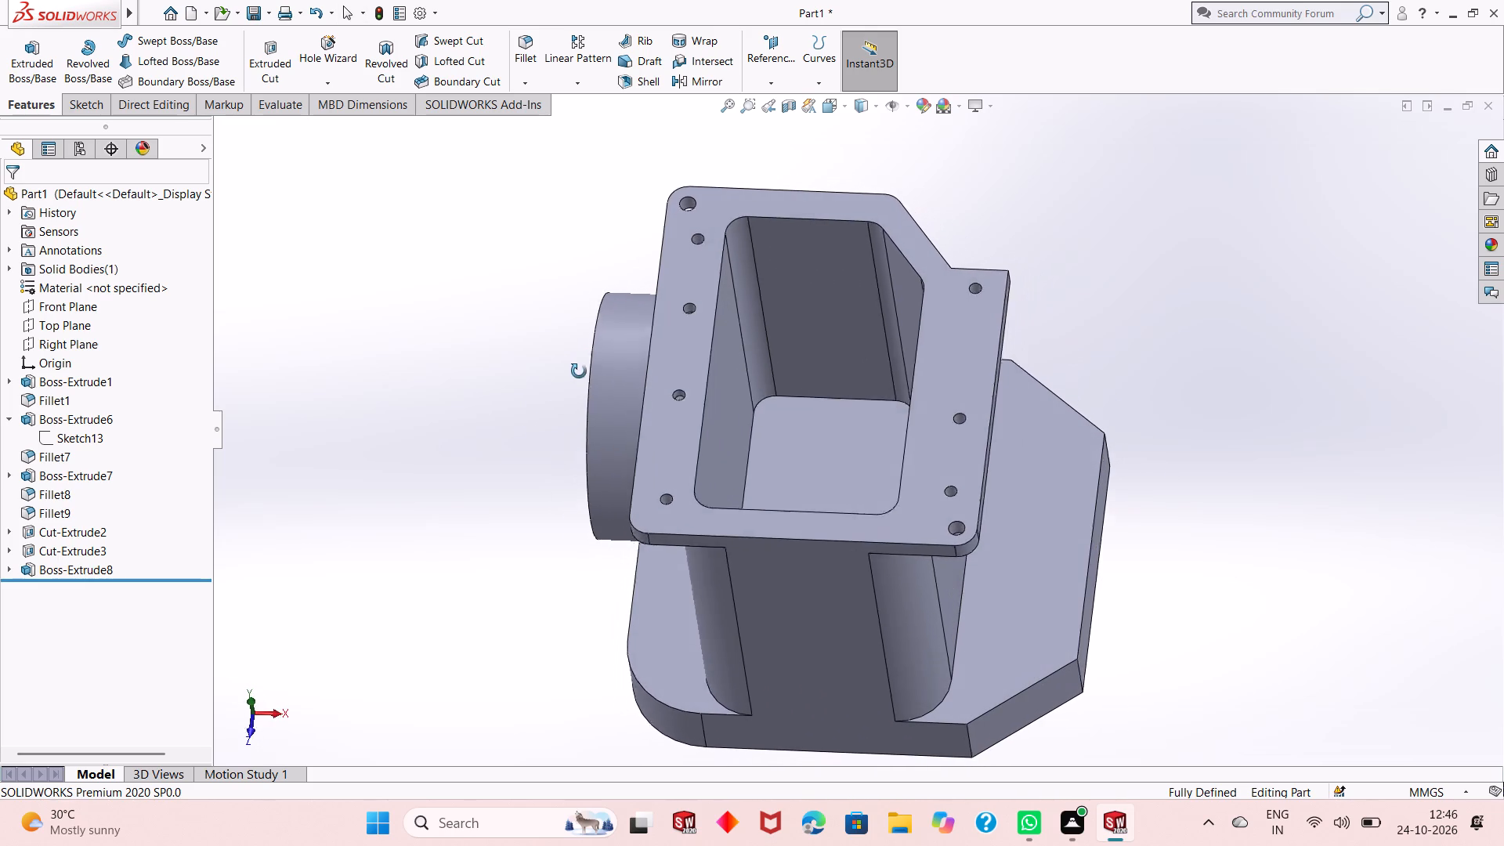
pyautogui.moveTo(579, 371); pyautogui.dragTo(632, 328, button='middle')
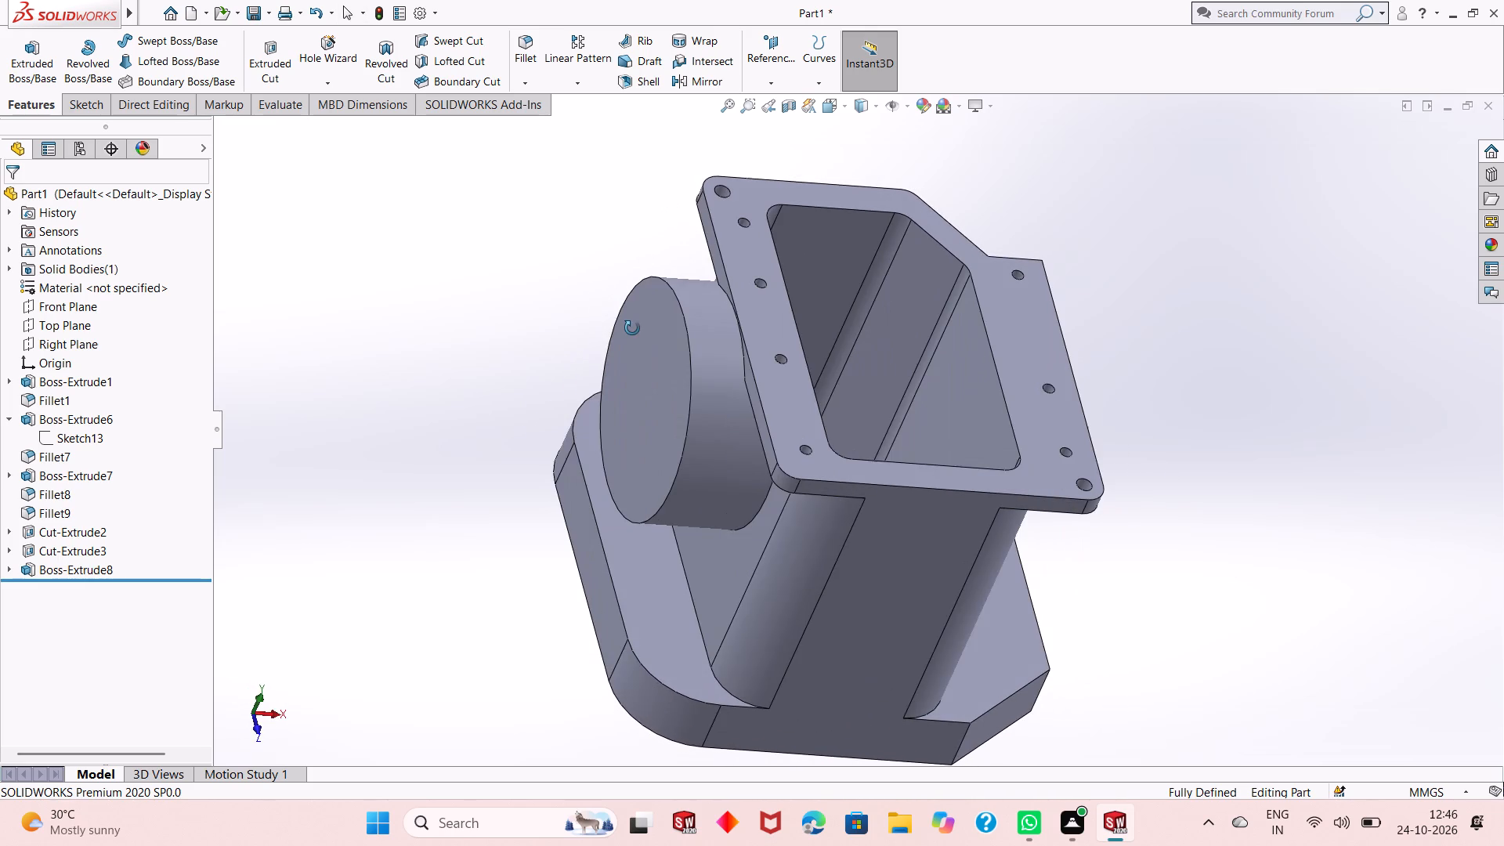
pyautogui.moveTo(632, 328); pyautogui.dragTo(634, 326, button='middle')
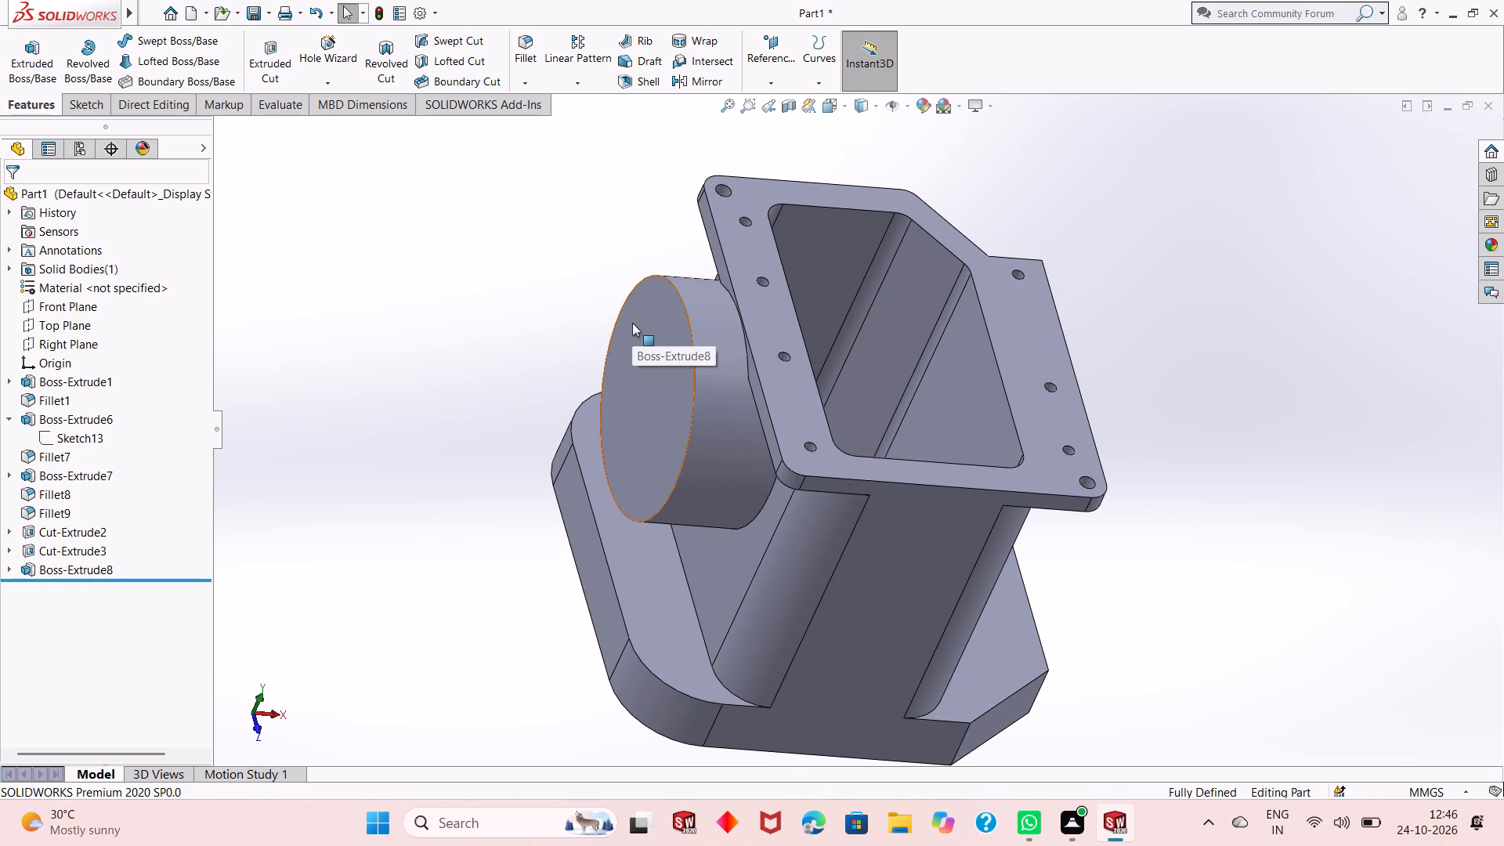
pyautogui.click(770, 312)
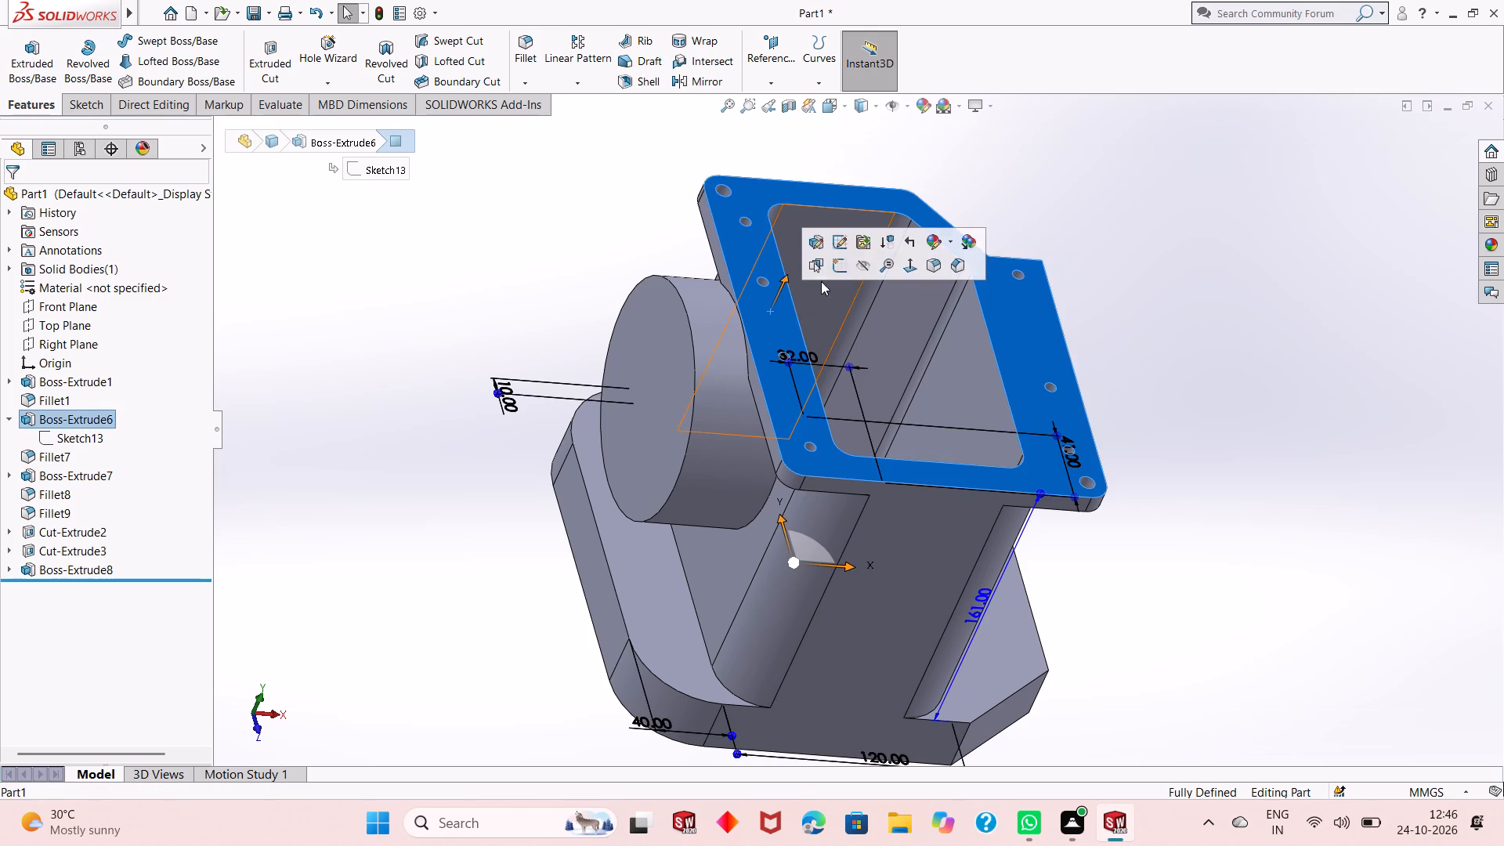
pyautogui.press('Escape')
pyautogui.press('Escape')
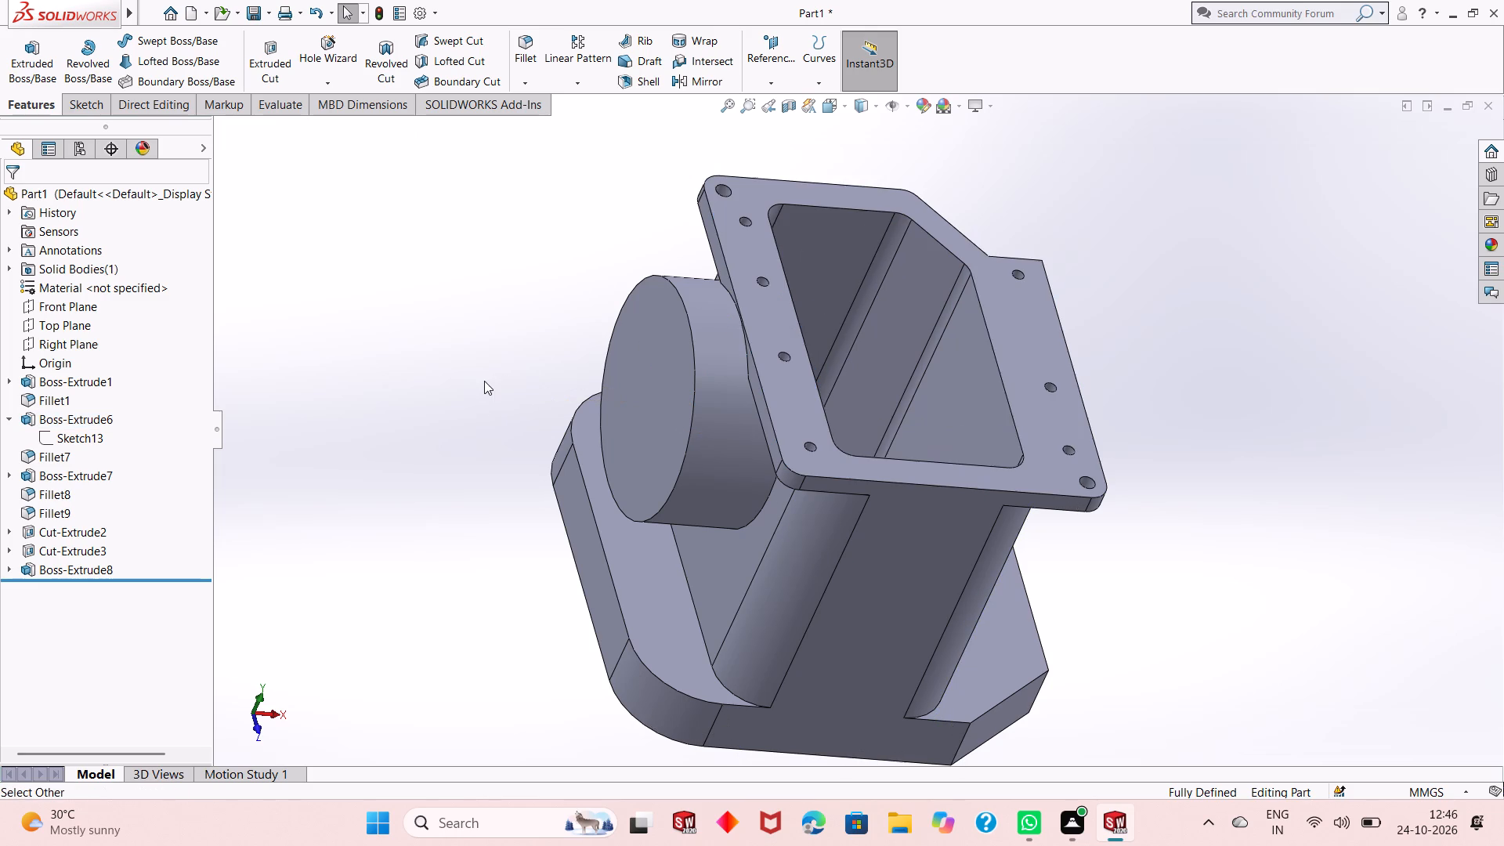
# Open a new sketch on the housing's flat outer side wall opposite the round boss.
pyautogui.scroll(1, 1123, 457)
pyautogui.moveTo(1123, 457); pyautogui.dragTo(974, 304, button='middle')
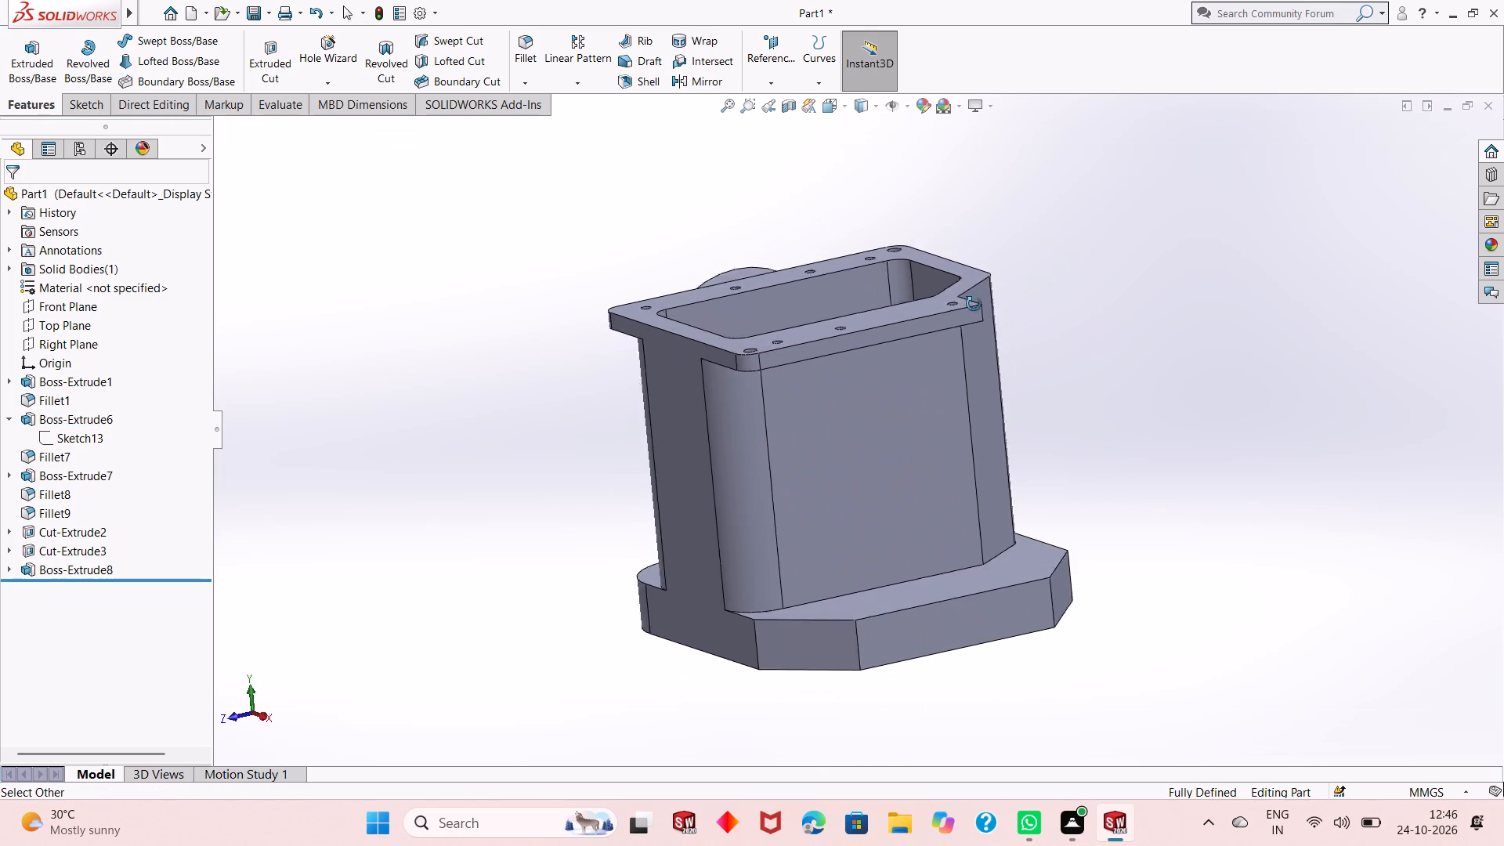
pyautogui.moveTo(974, 304); pyautogui.dragTo(967, 301, button='middle')
pyautogui.click(868, 423)
pyautogui.click(935, 374)
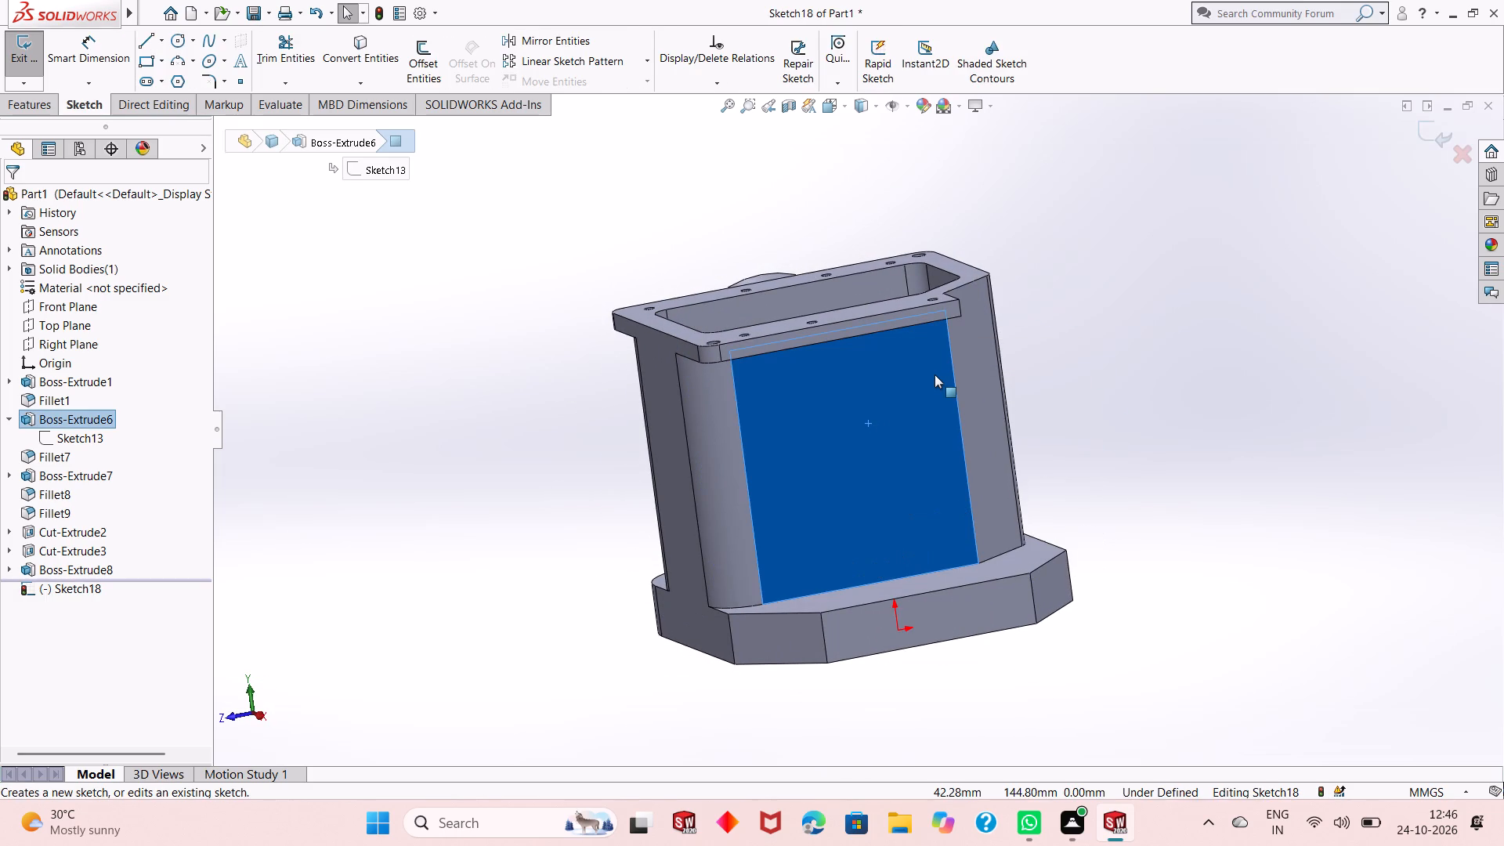
pyautogui.hotkey('ctrl', '8')
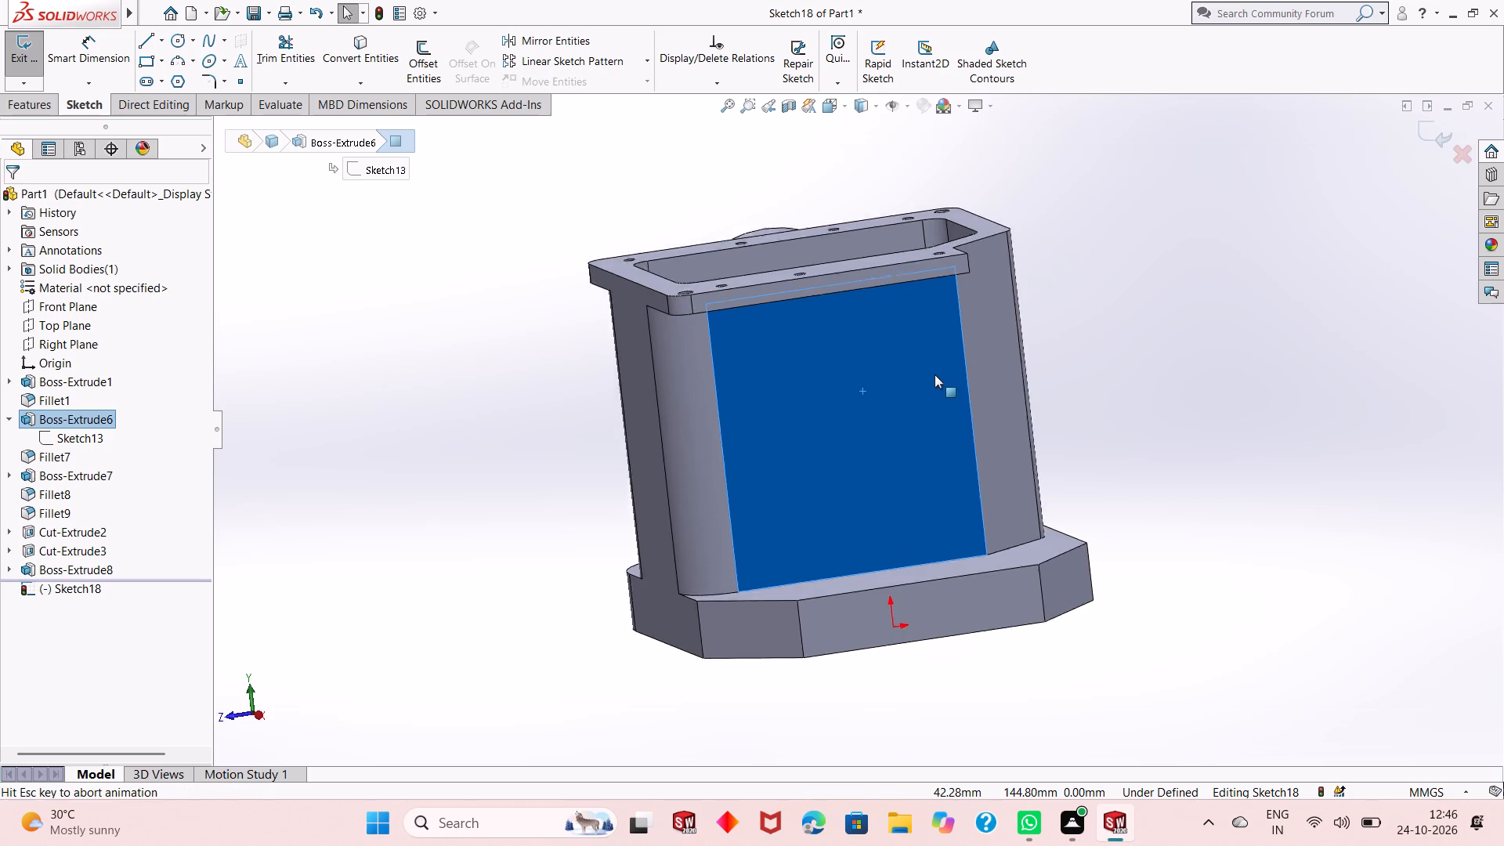
pyautogui.scroll(2, 938, 435)
pyautogui.press('Escape')
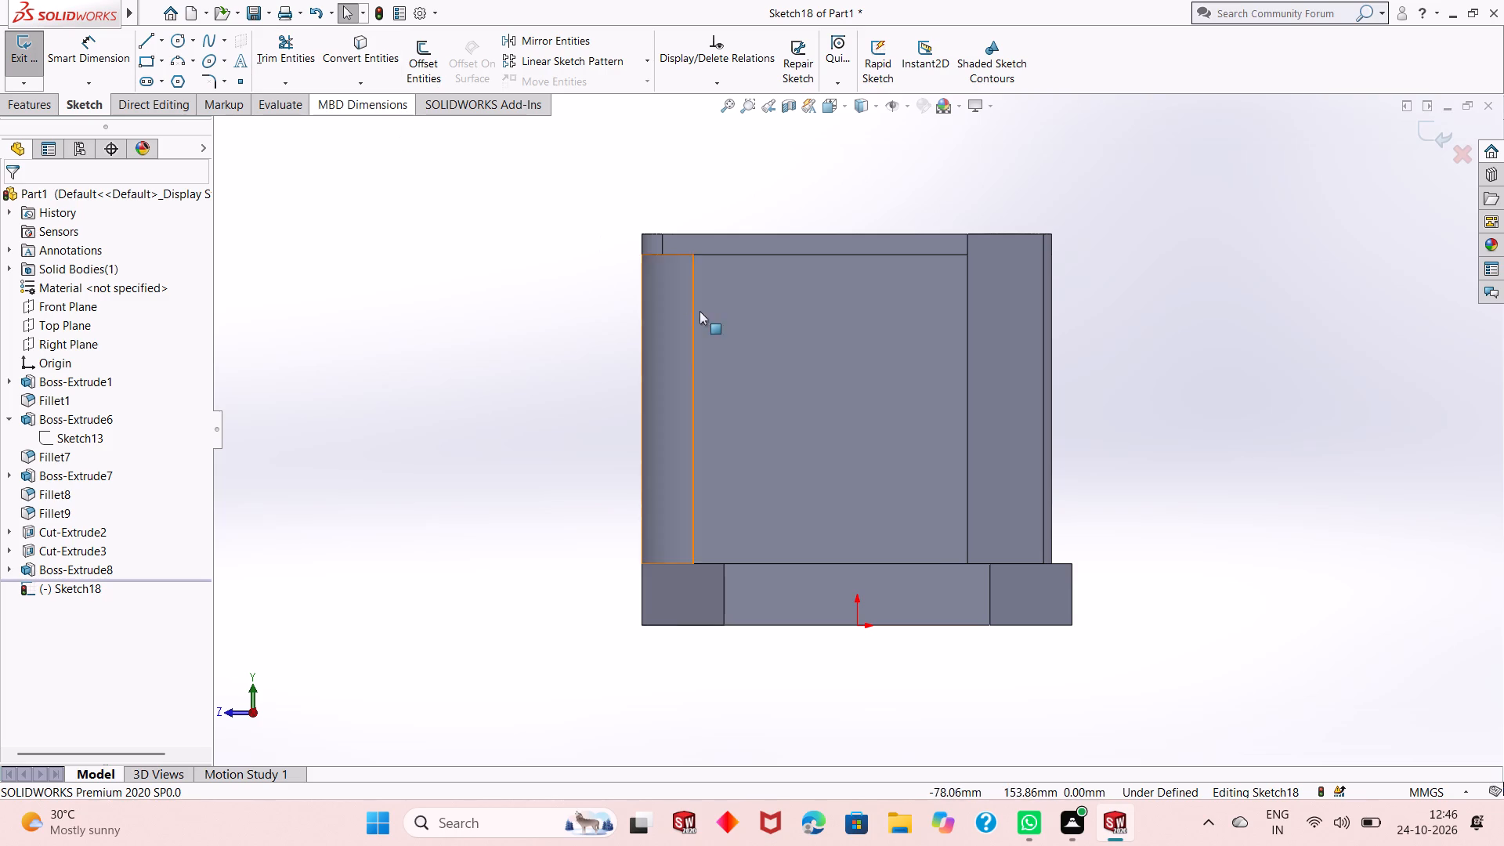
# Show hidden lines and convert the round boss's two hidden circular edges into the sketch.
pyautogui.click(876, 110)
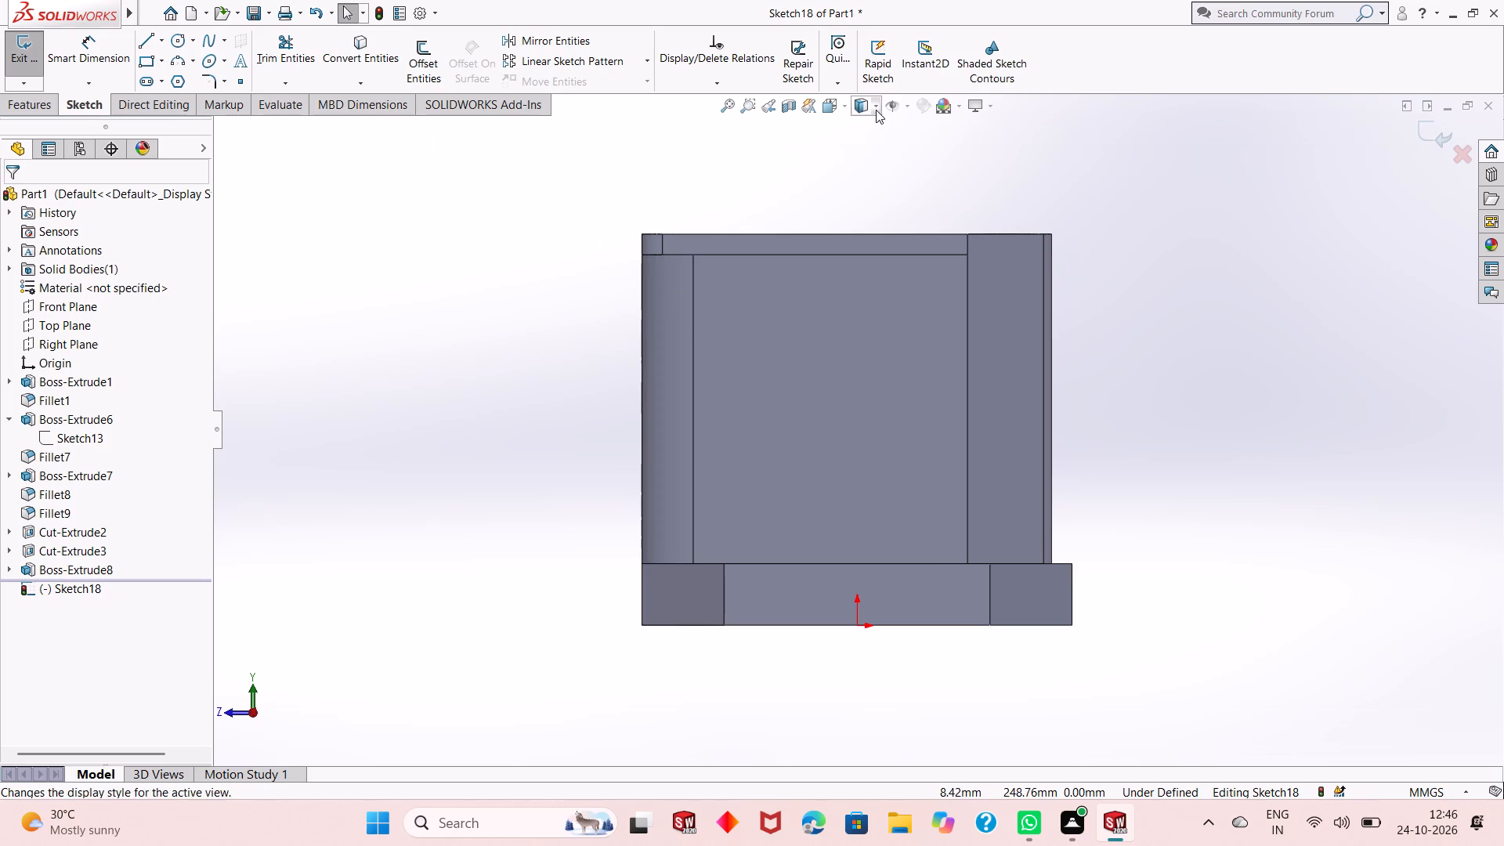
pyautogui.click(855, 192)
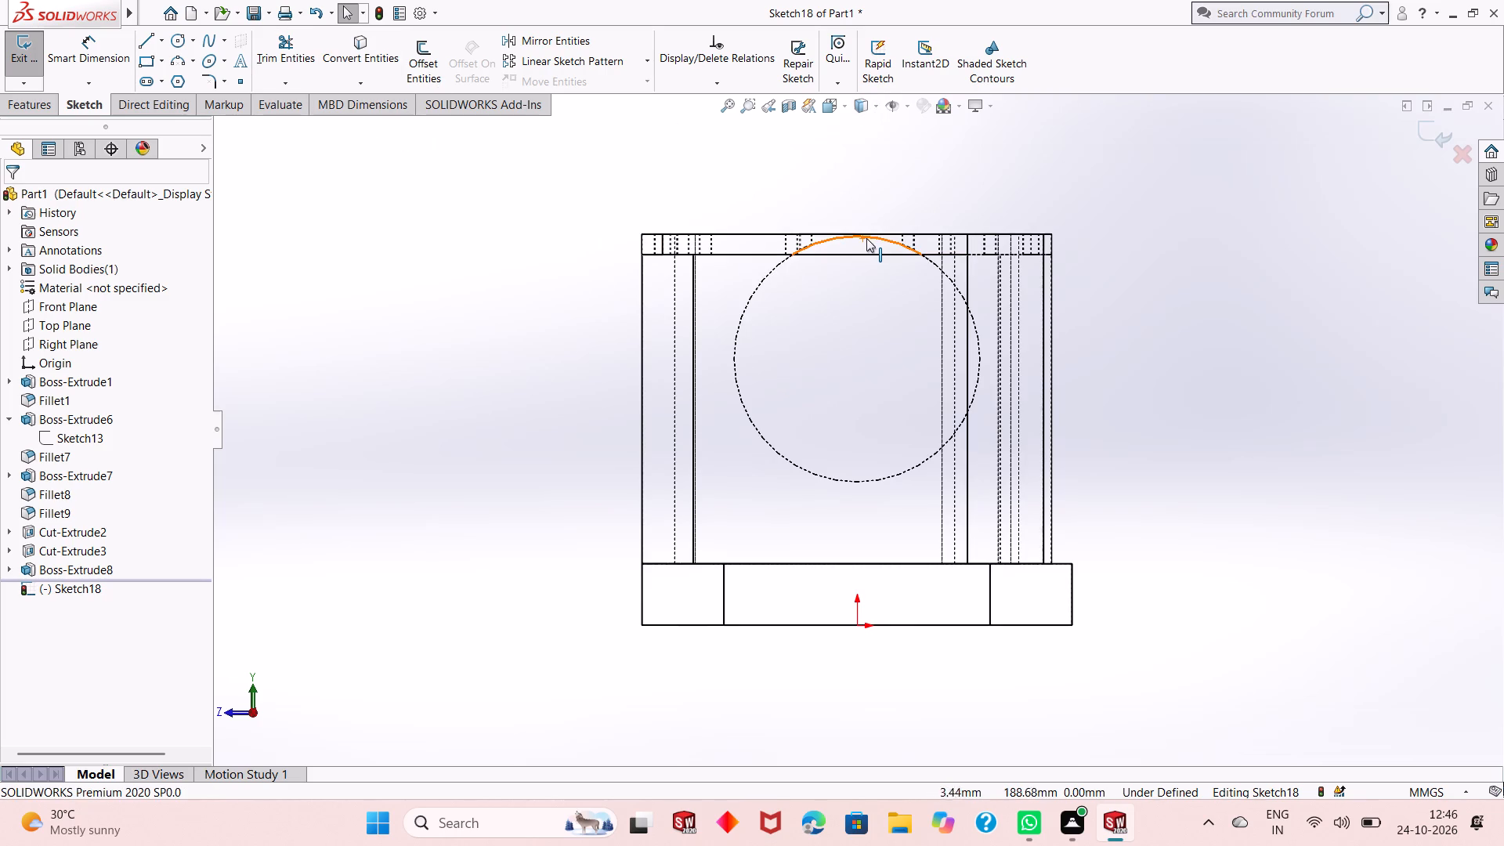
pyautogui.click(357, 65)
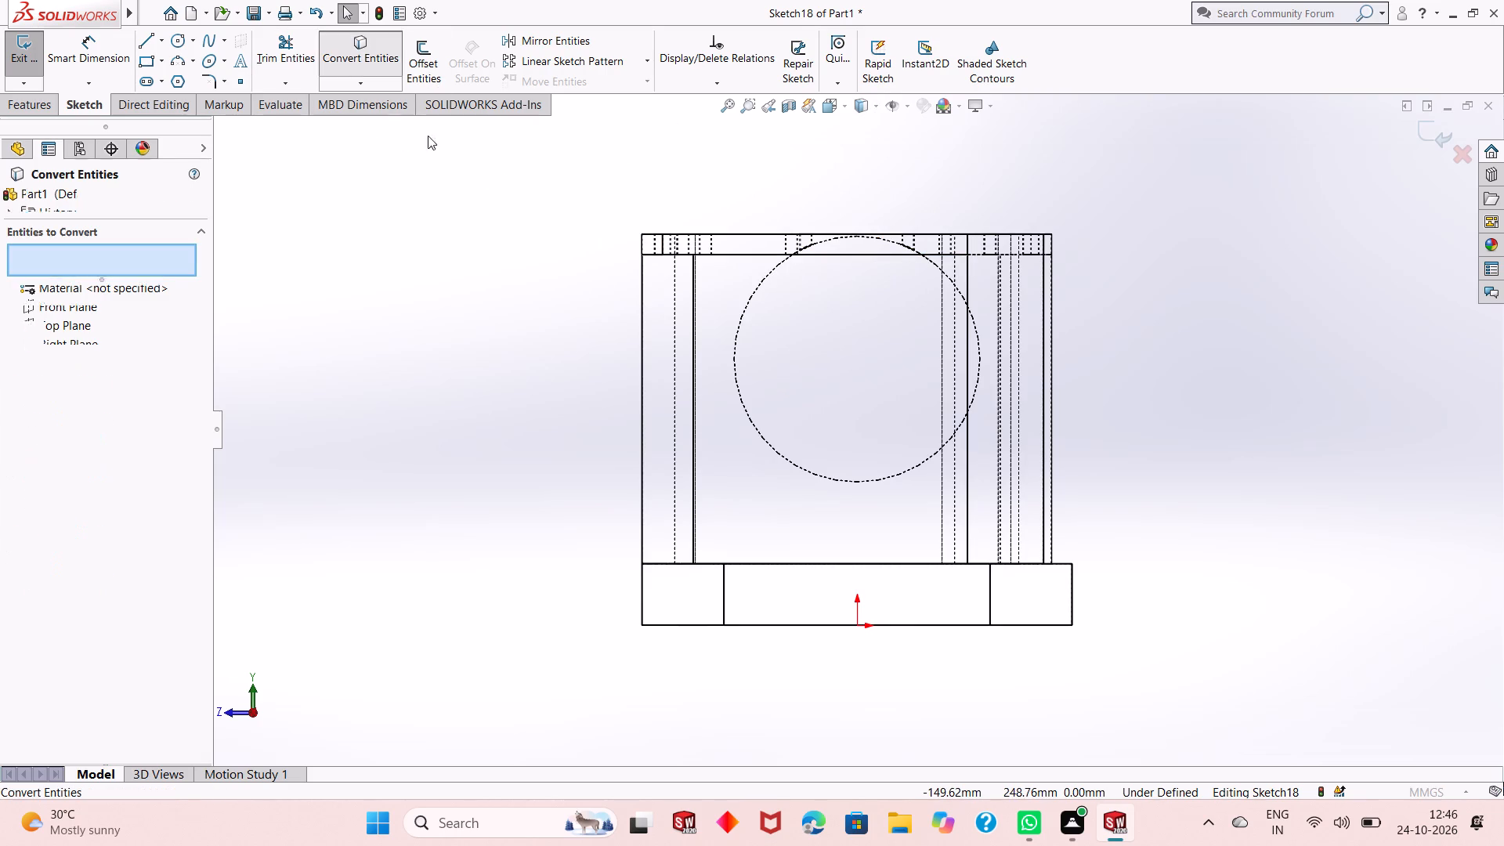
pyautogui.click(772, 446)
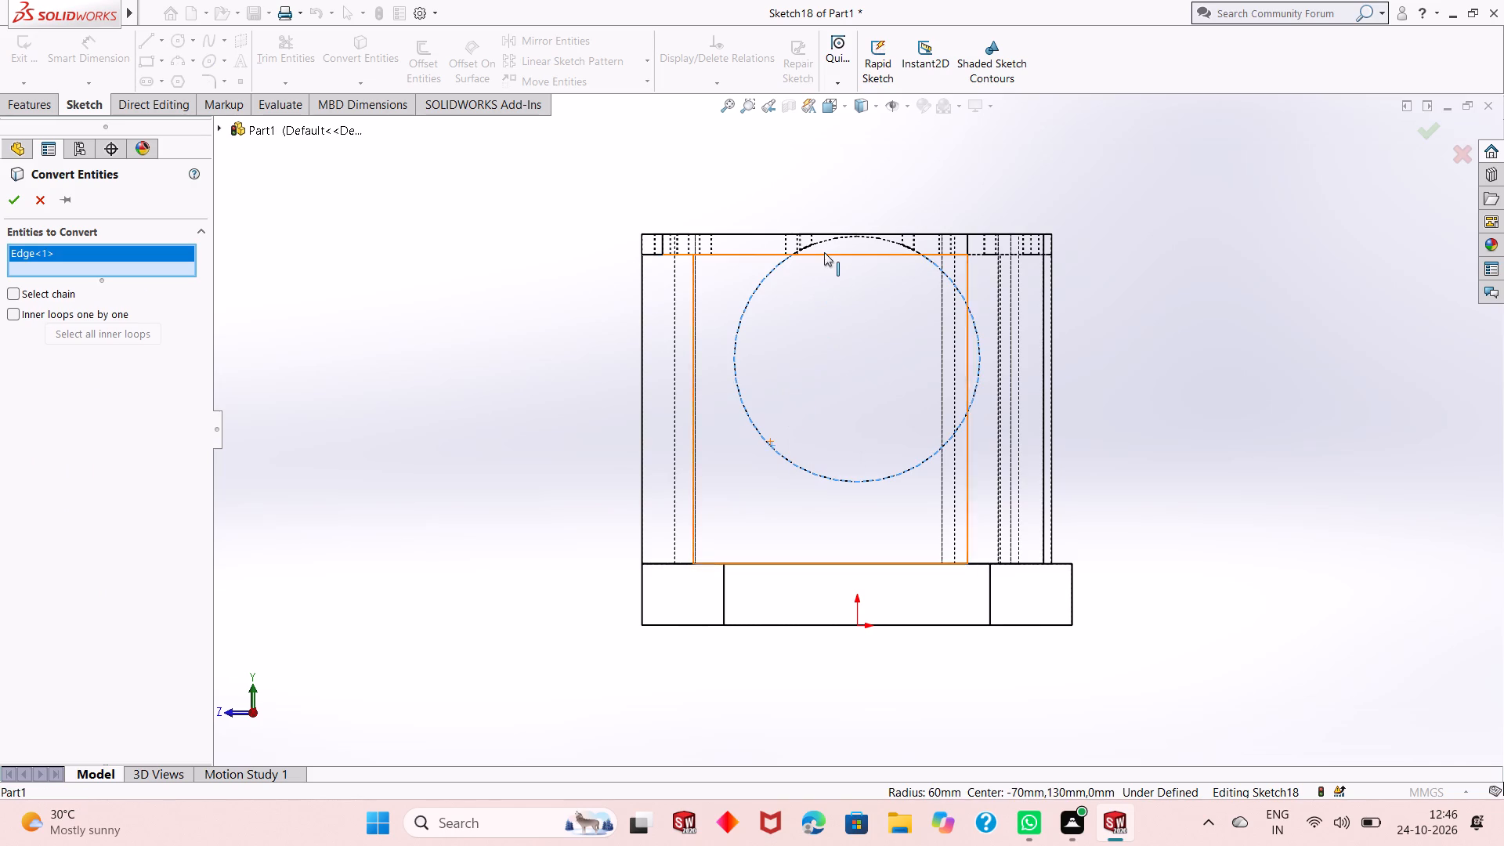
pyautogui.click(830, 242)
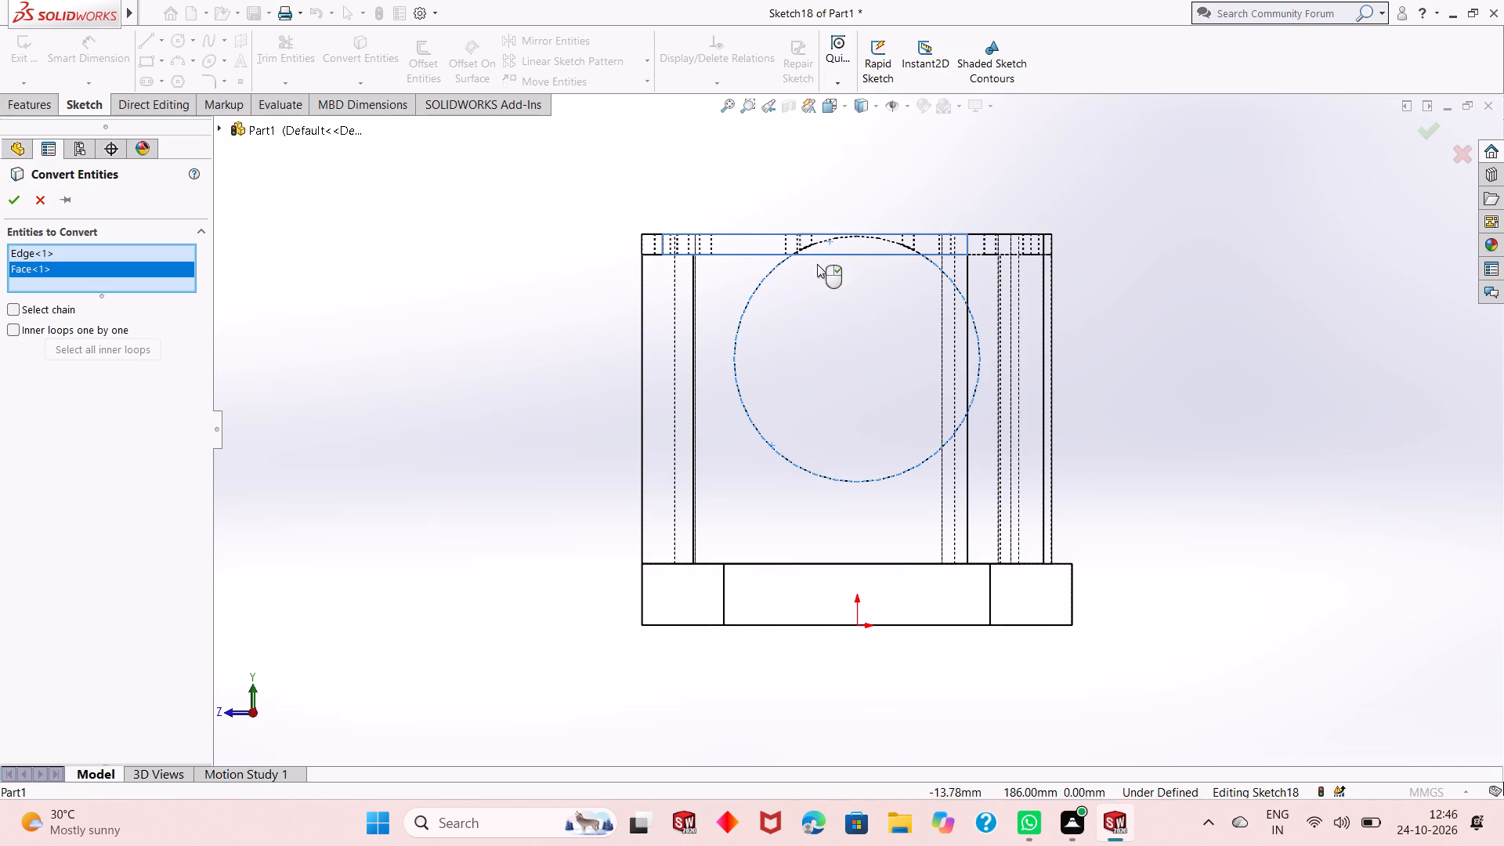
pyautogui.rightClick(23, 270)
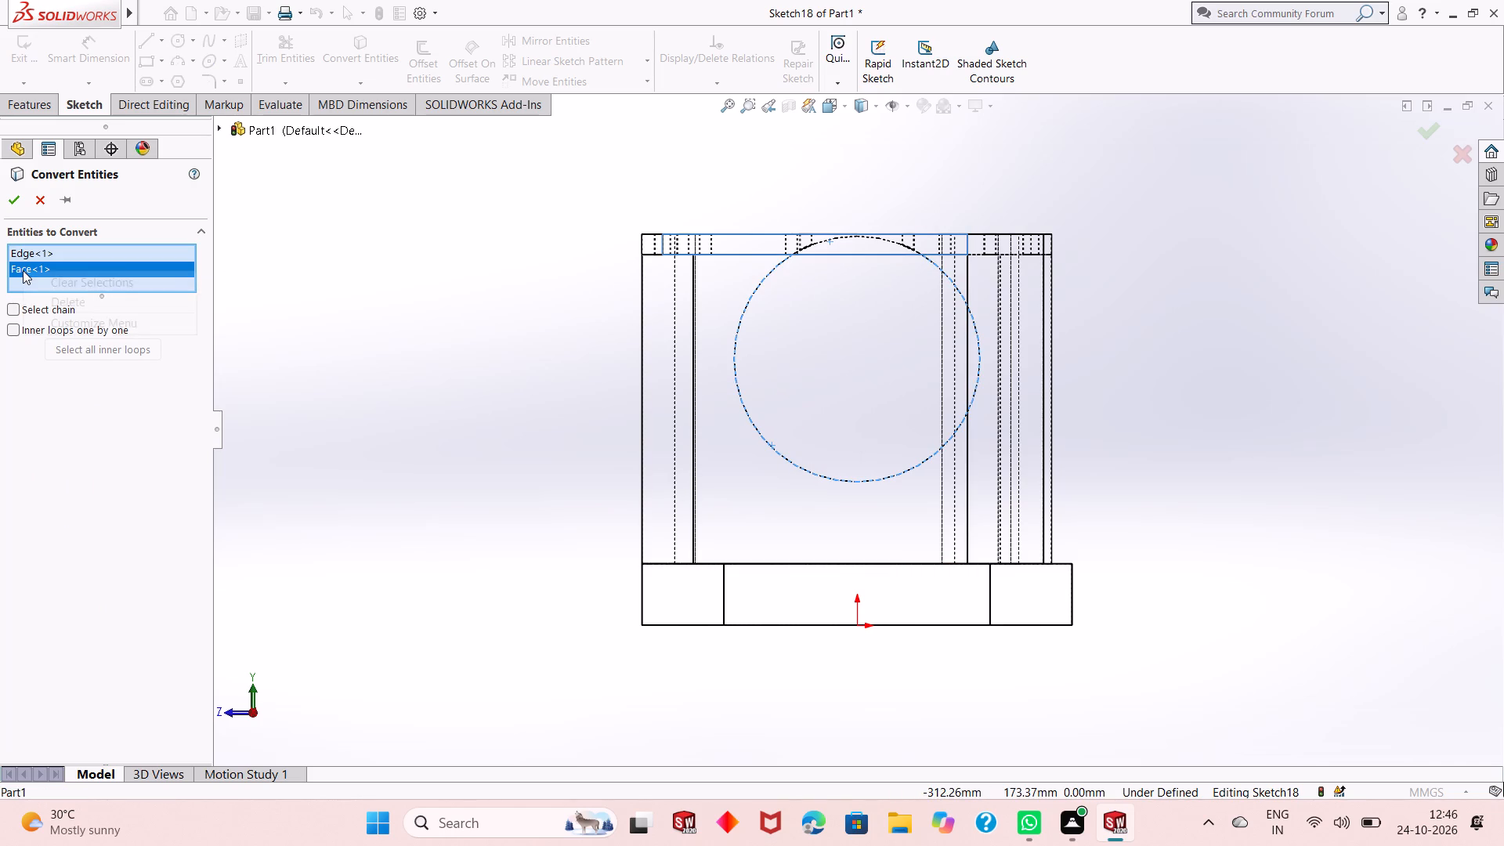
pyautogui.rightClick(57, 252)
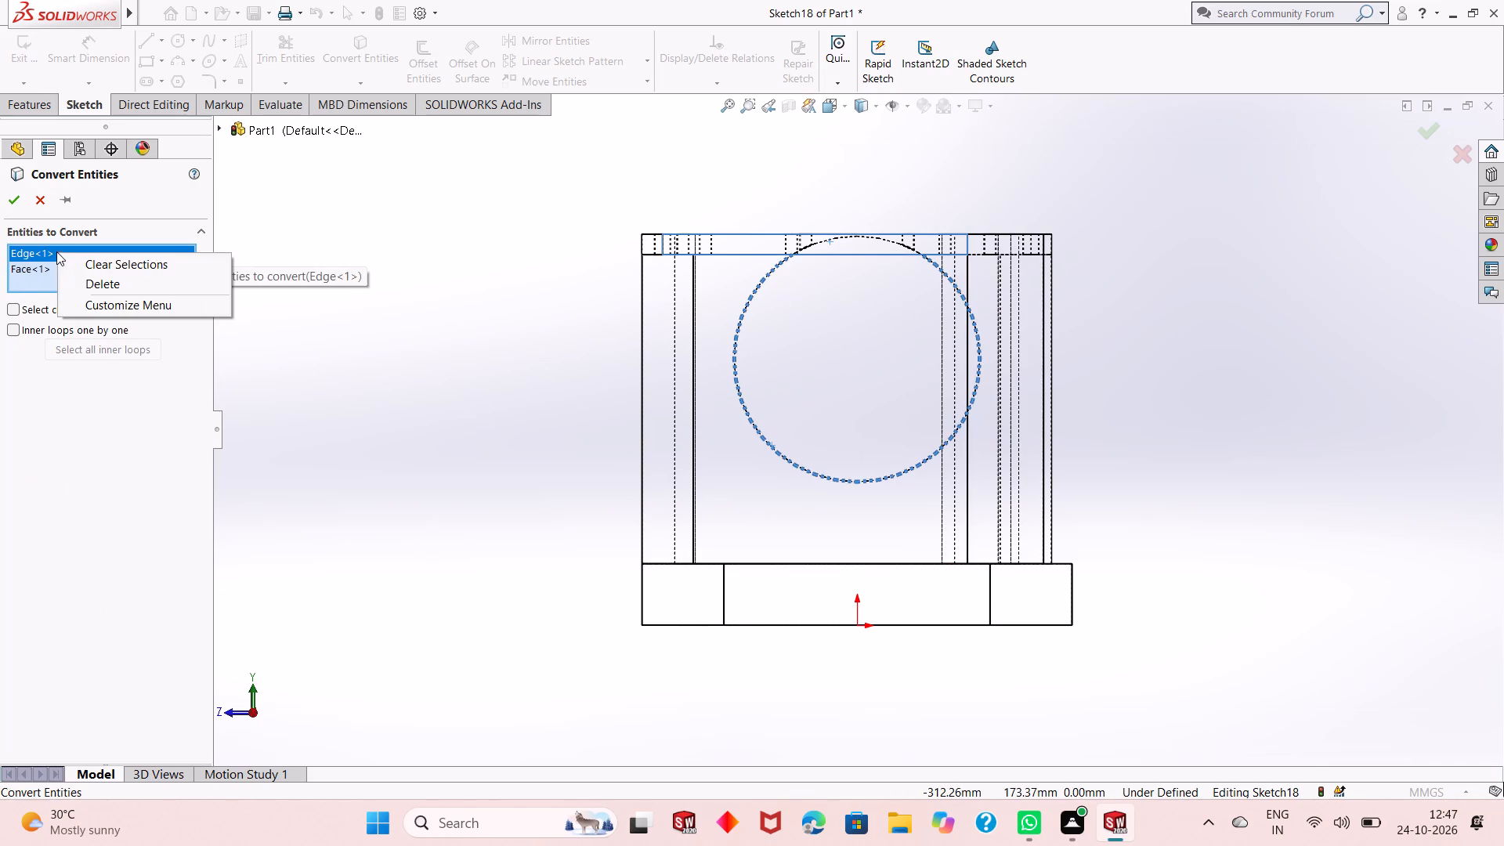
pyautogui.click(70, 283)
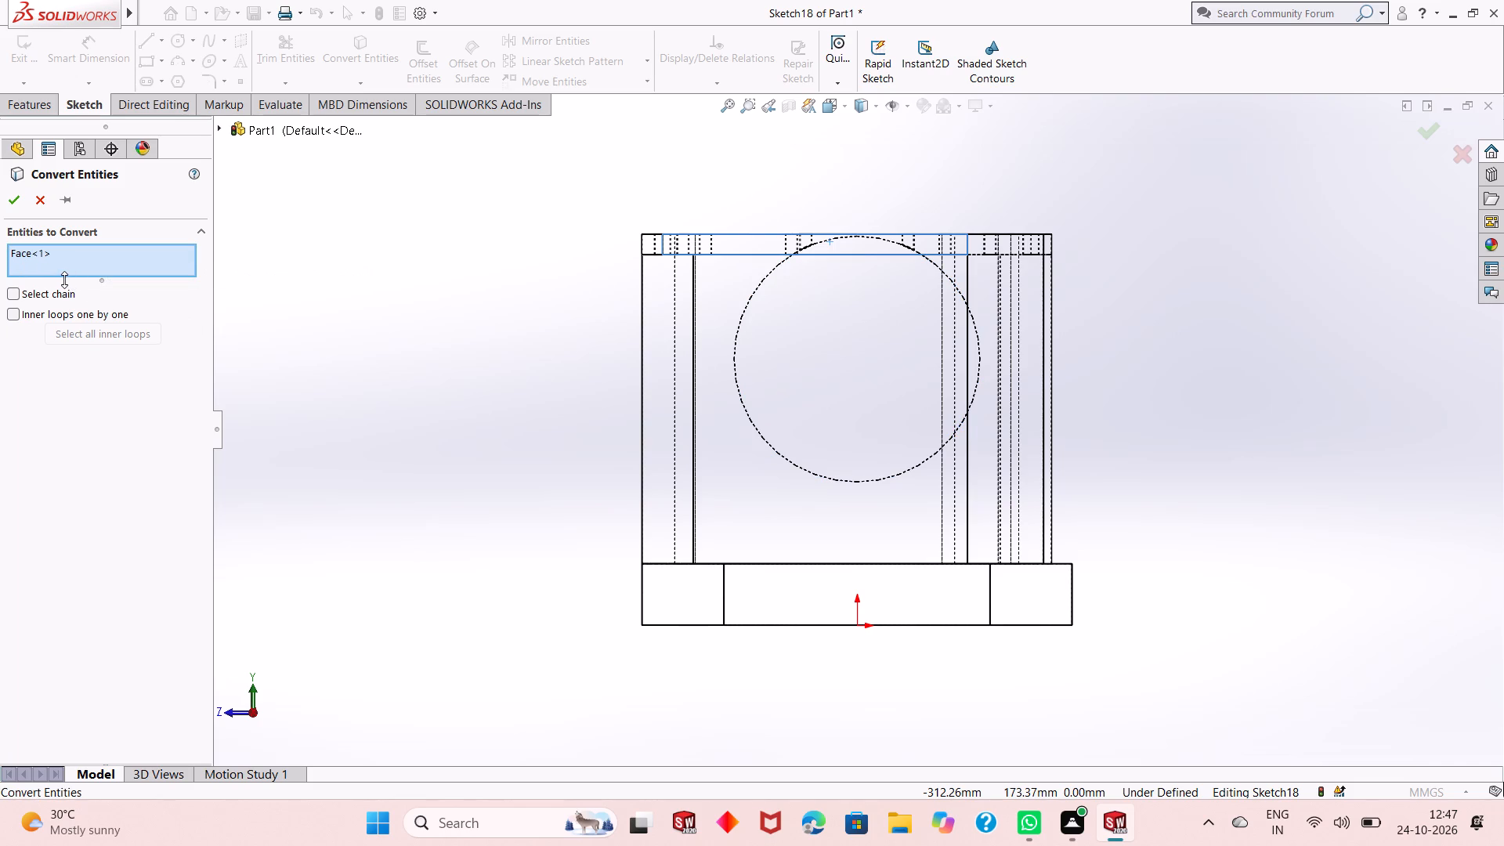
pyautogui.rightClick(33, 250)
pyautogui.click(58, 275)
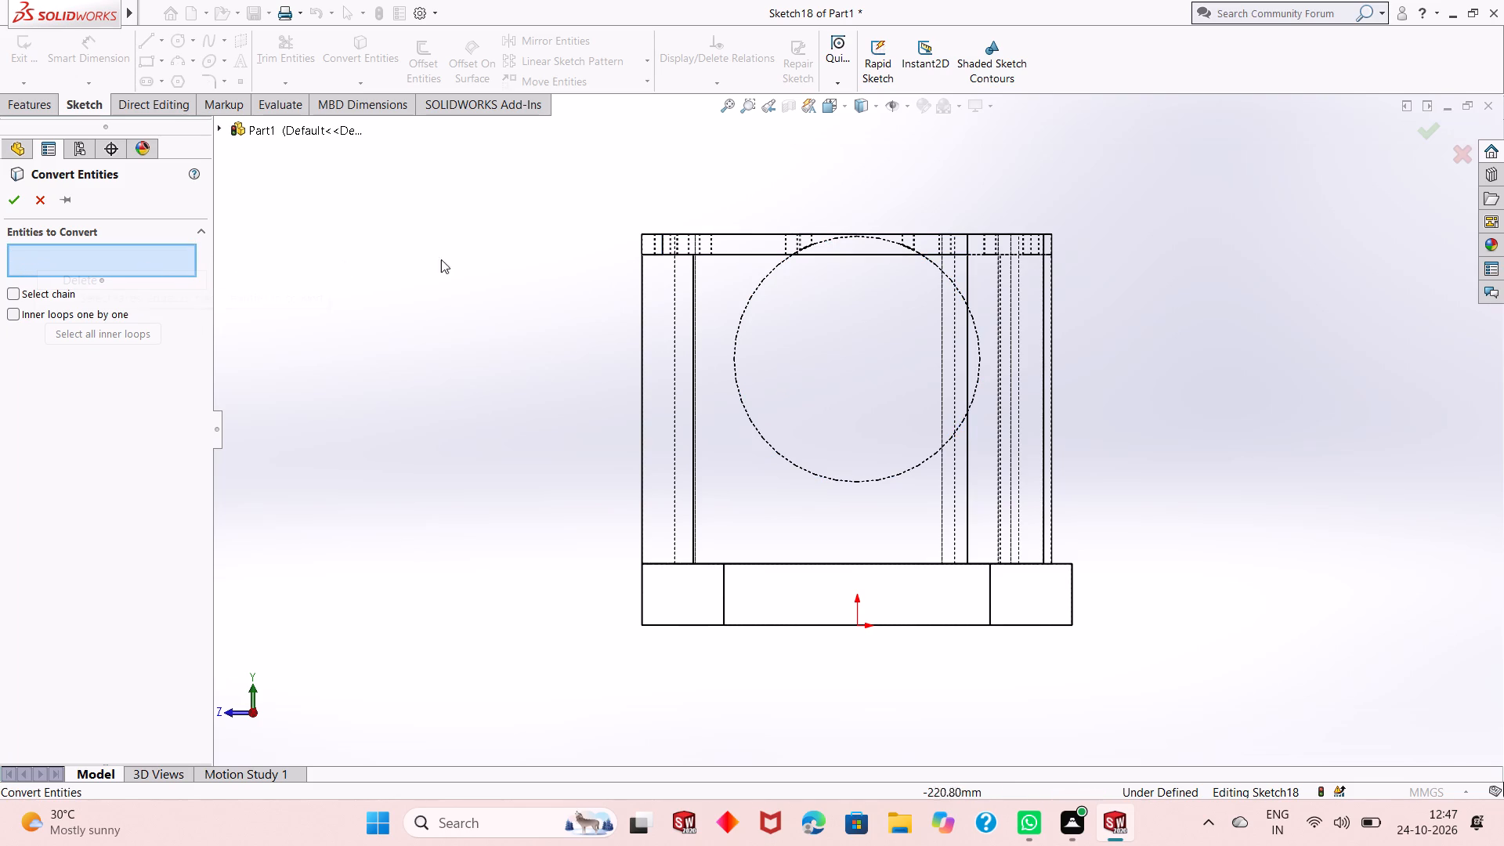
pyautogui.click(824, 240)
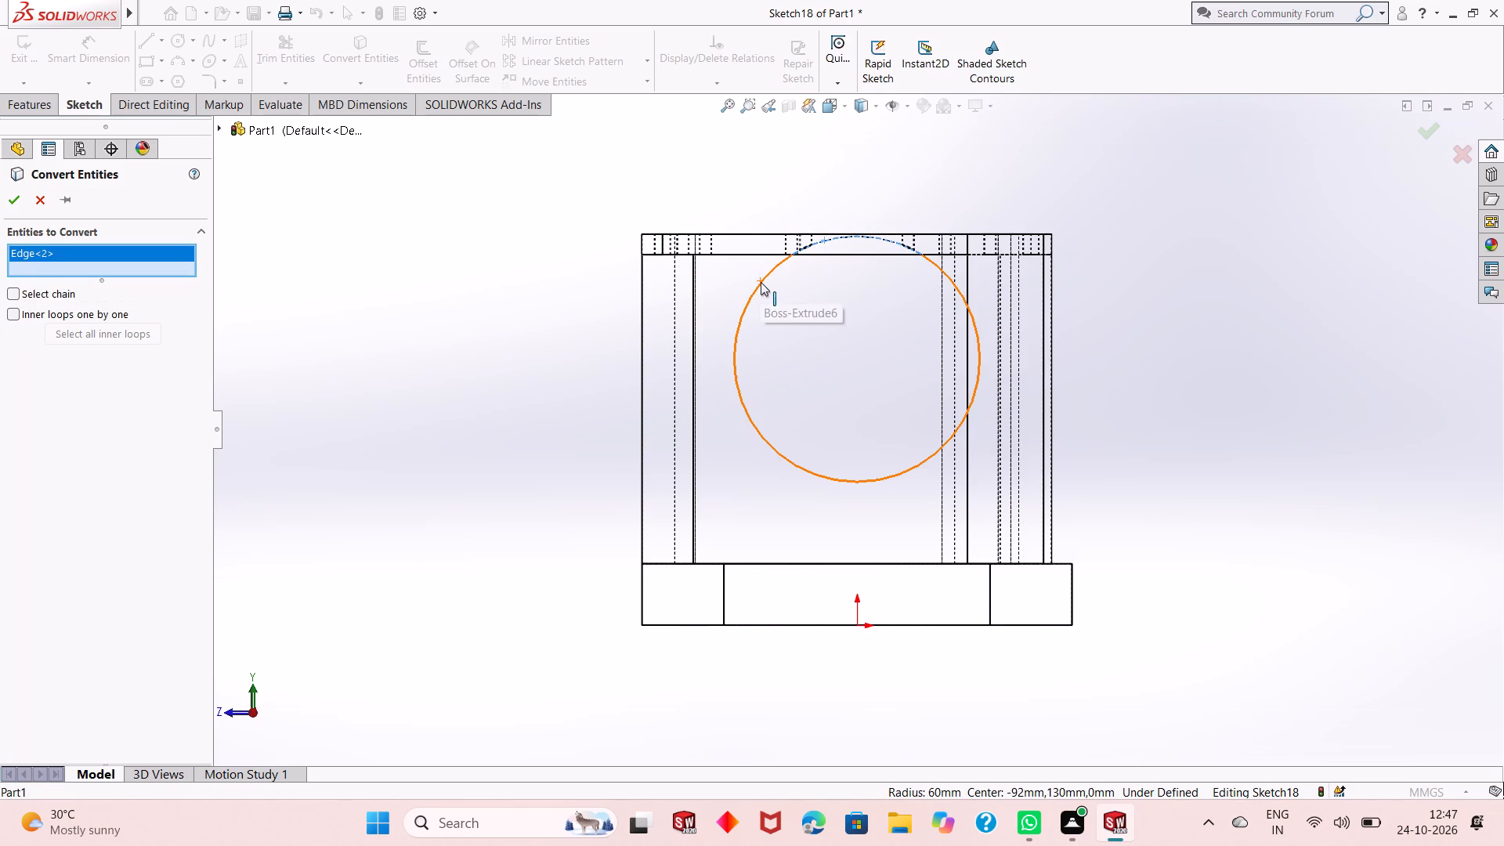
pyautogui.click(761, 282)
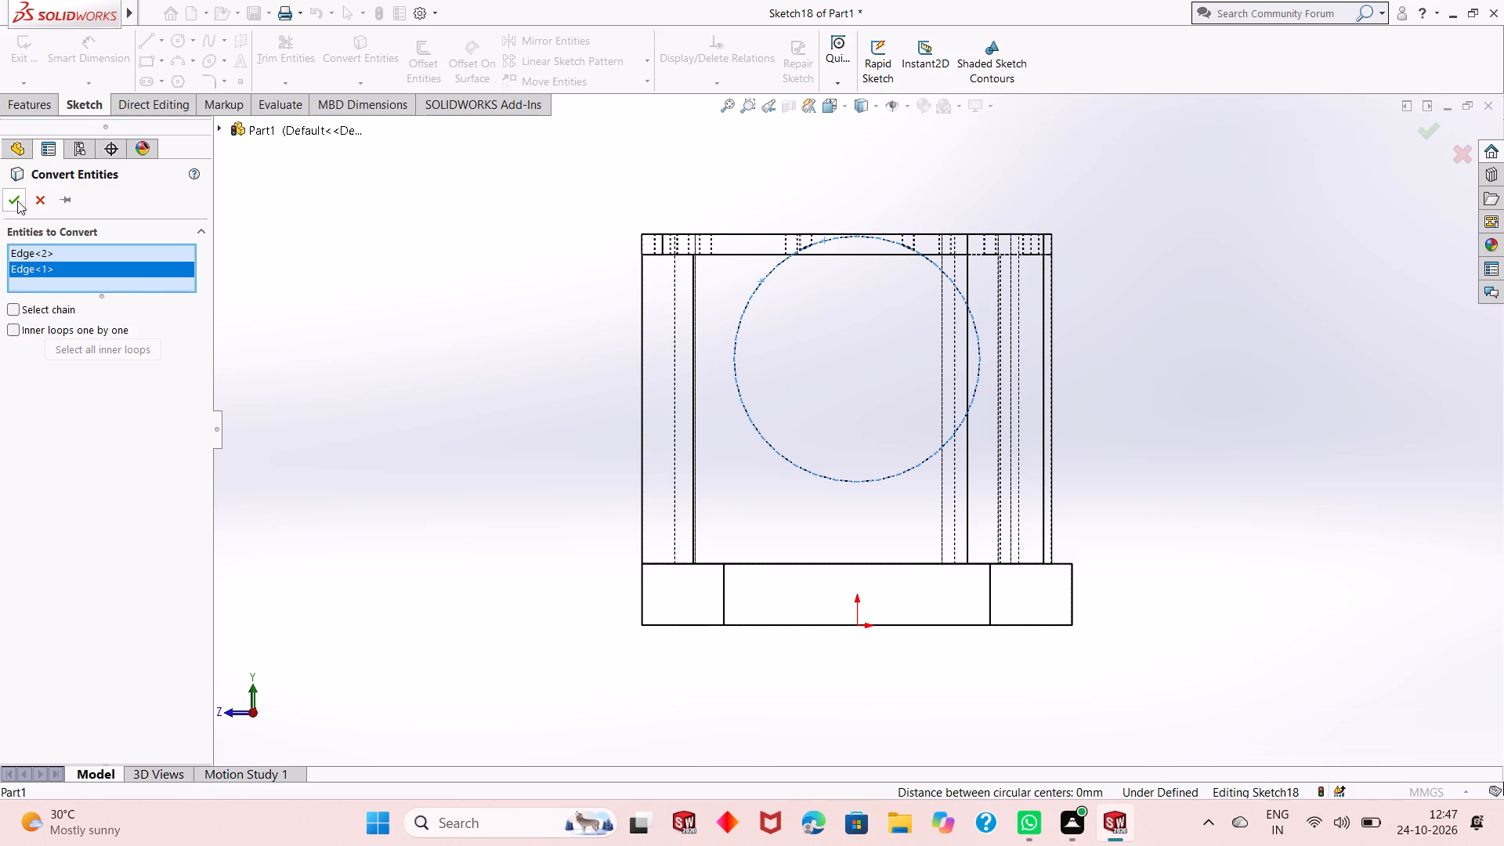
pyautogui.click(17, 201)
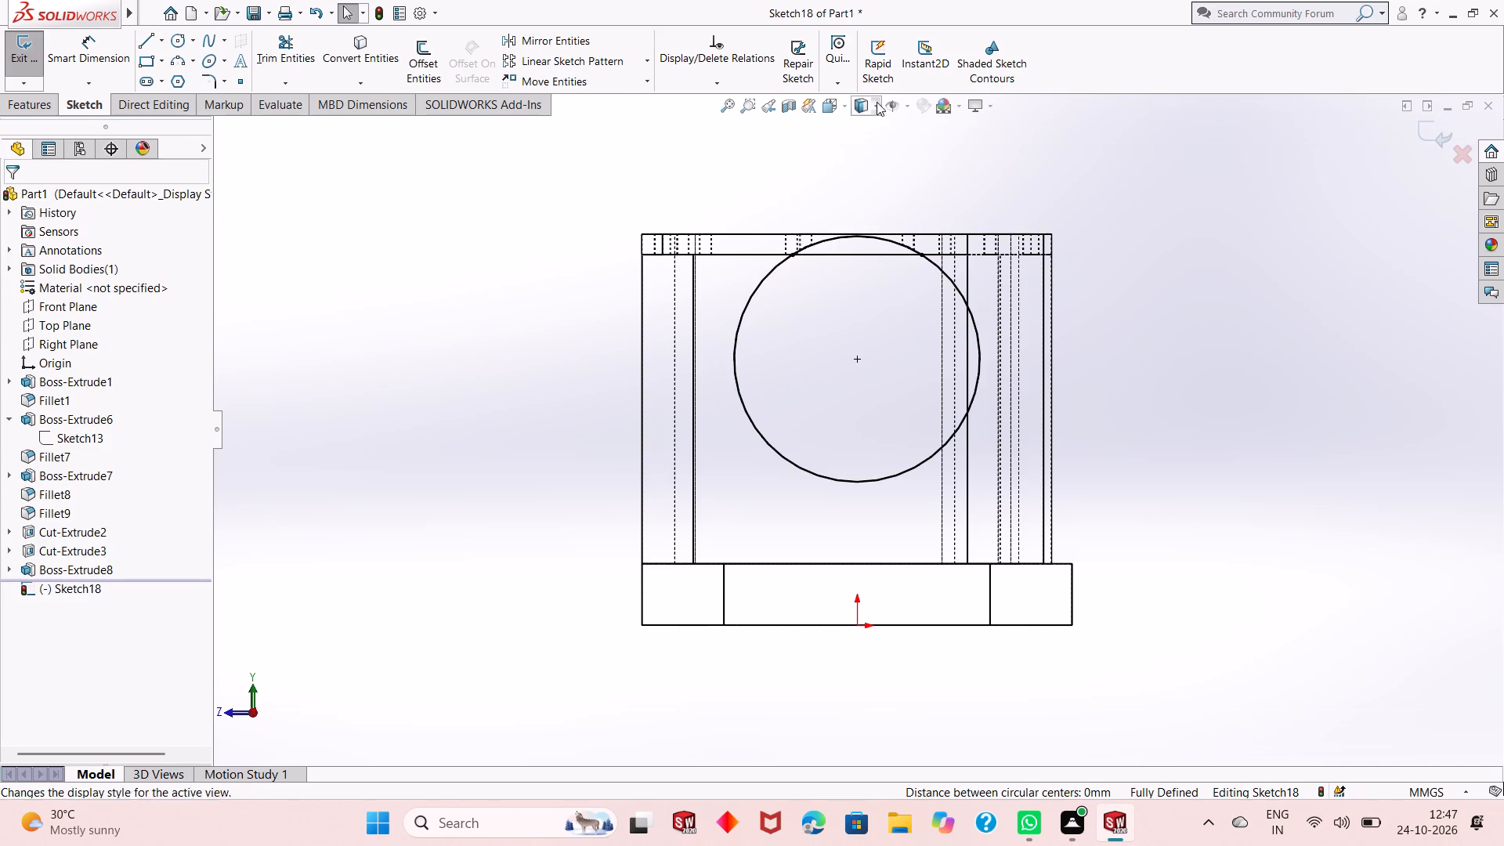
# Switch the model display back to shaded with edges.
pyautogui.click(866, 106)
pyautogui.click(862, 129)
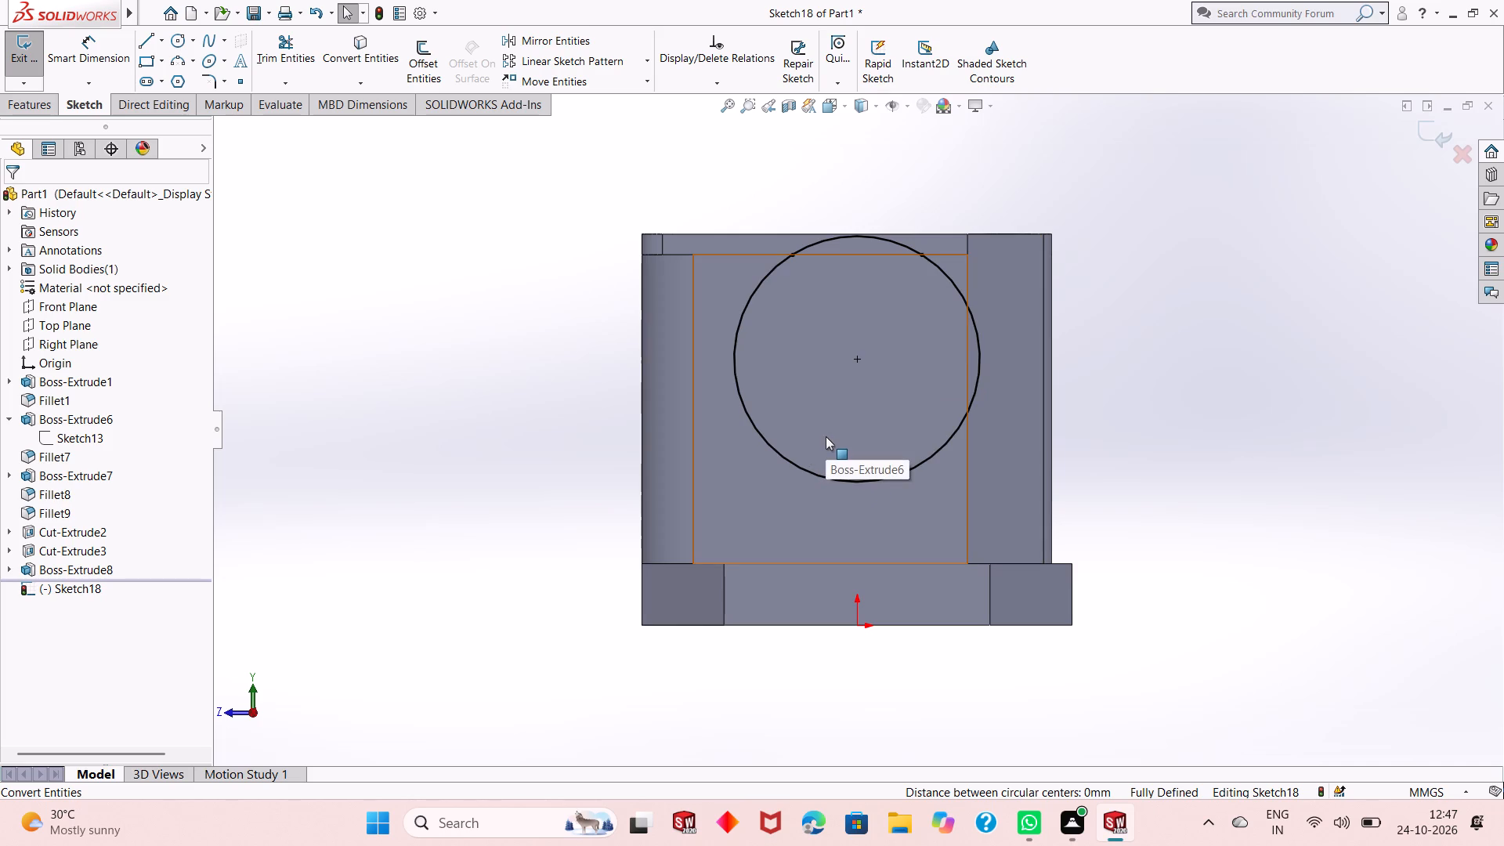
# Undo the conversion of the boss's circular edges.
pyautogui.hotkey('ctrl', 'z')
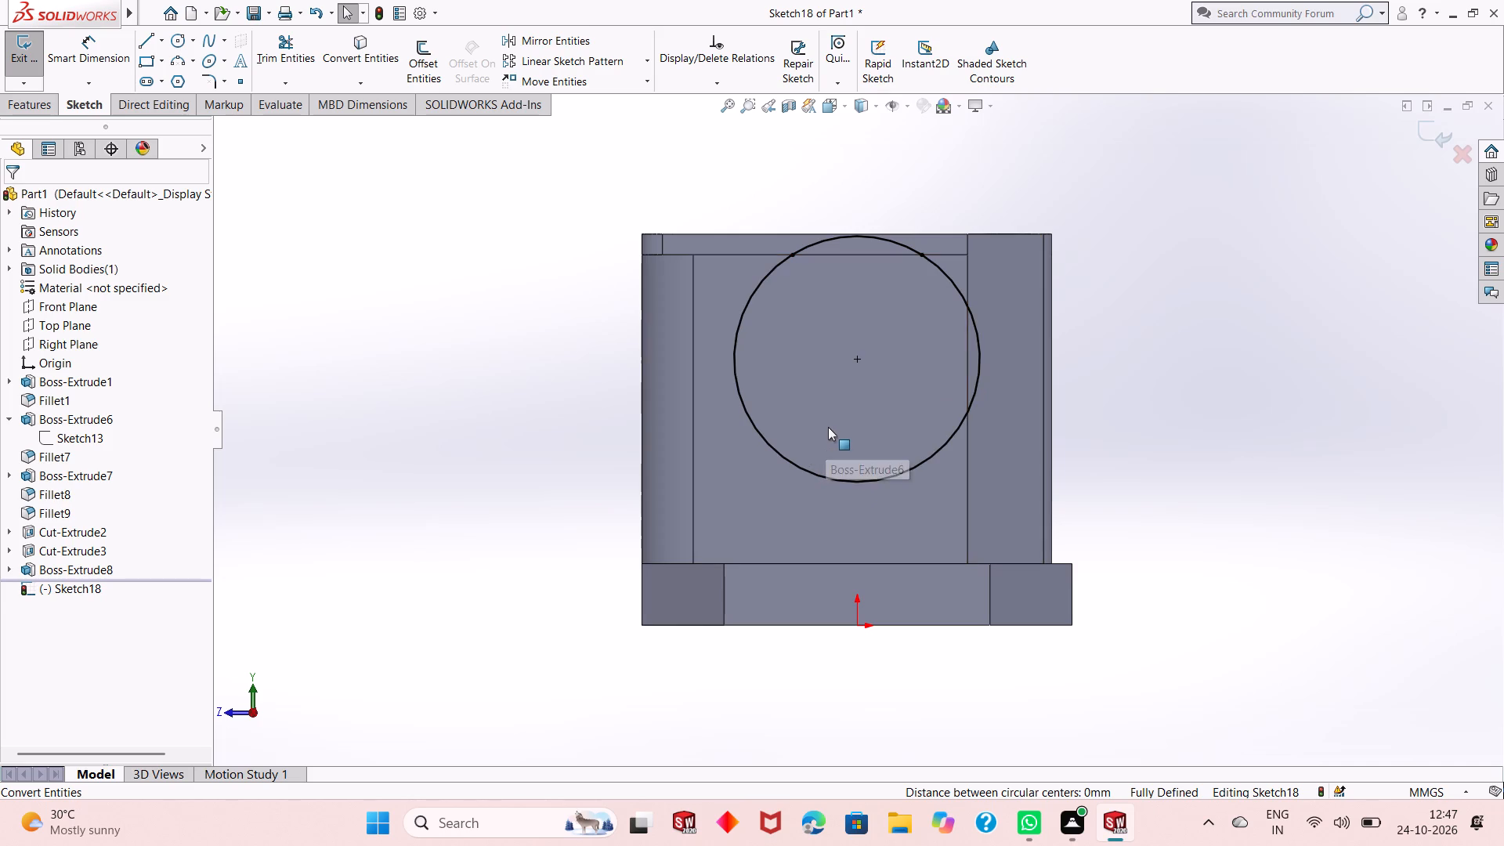
# Sketch a circle about 82 mm in diameter on the upper part of the side wall.
pyautogui.click(176, 42)
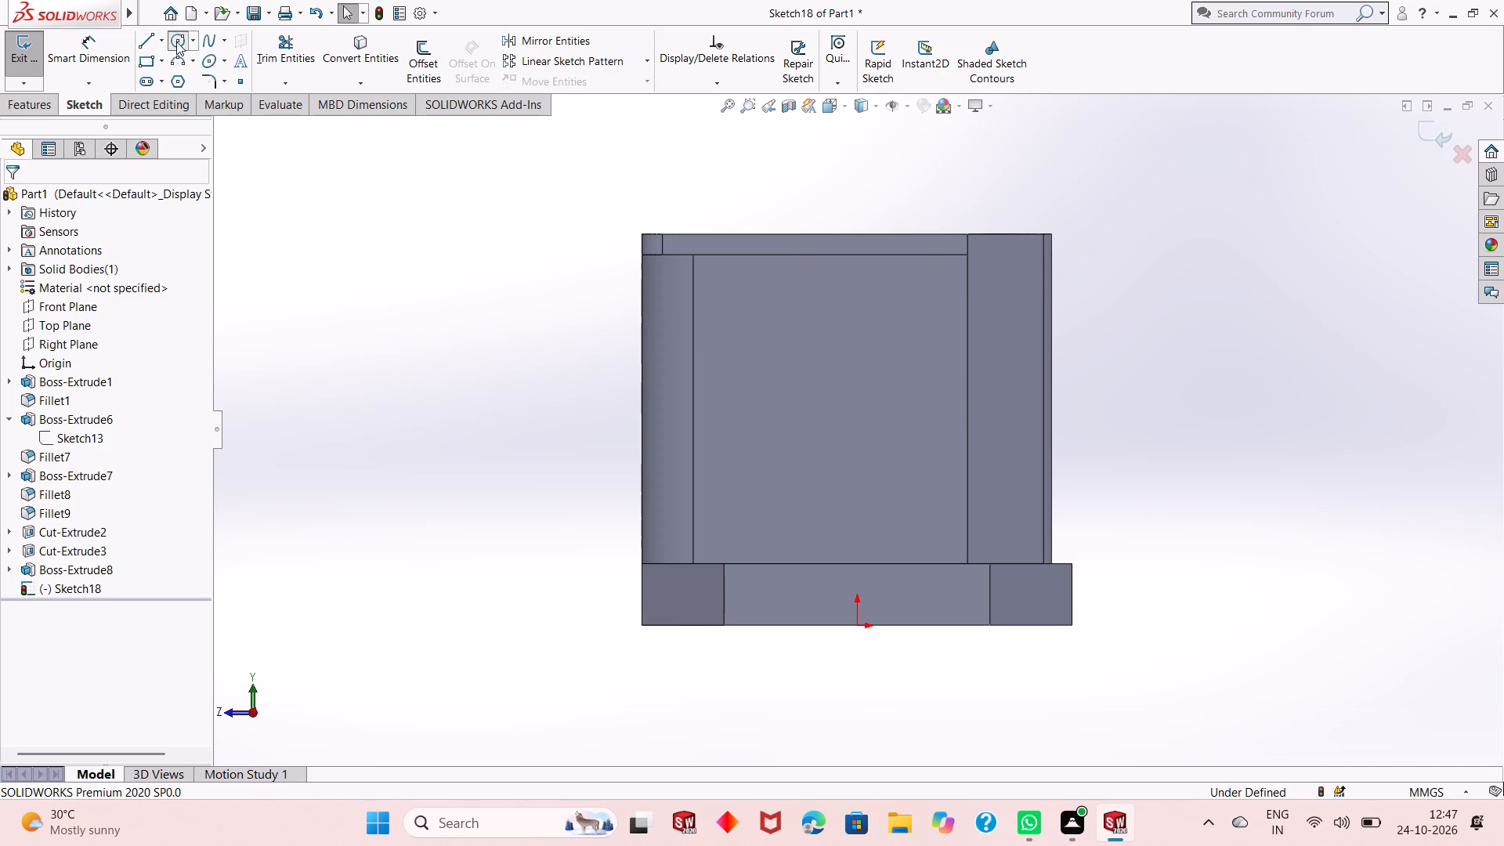
pyautogui.click(844, 345)
pyautogui.click(859, 428)
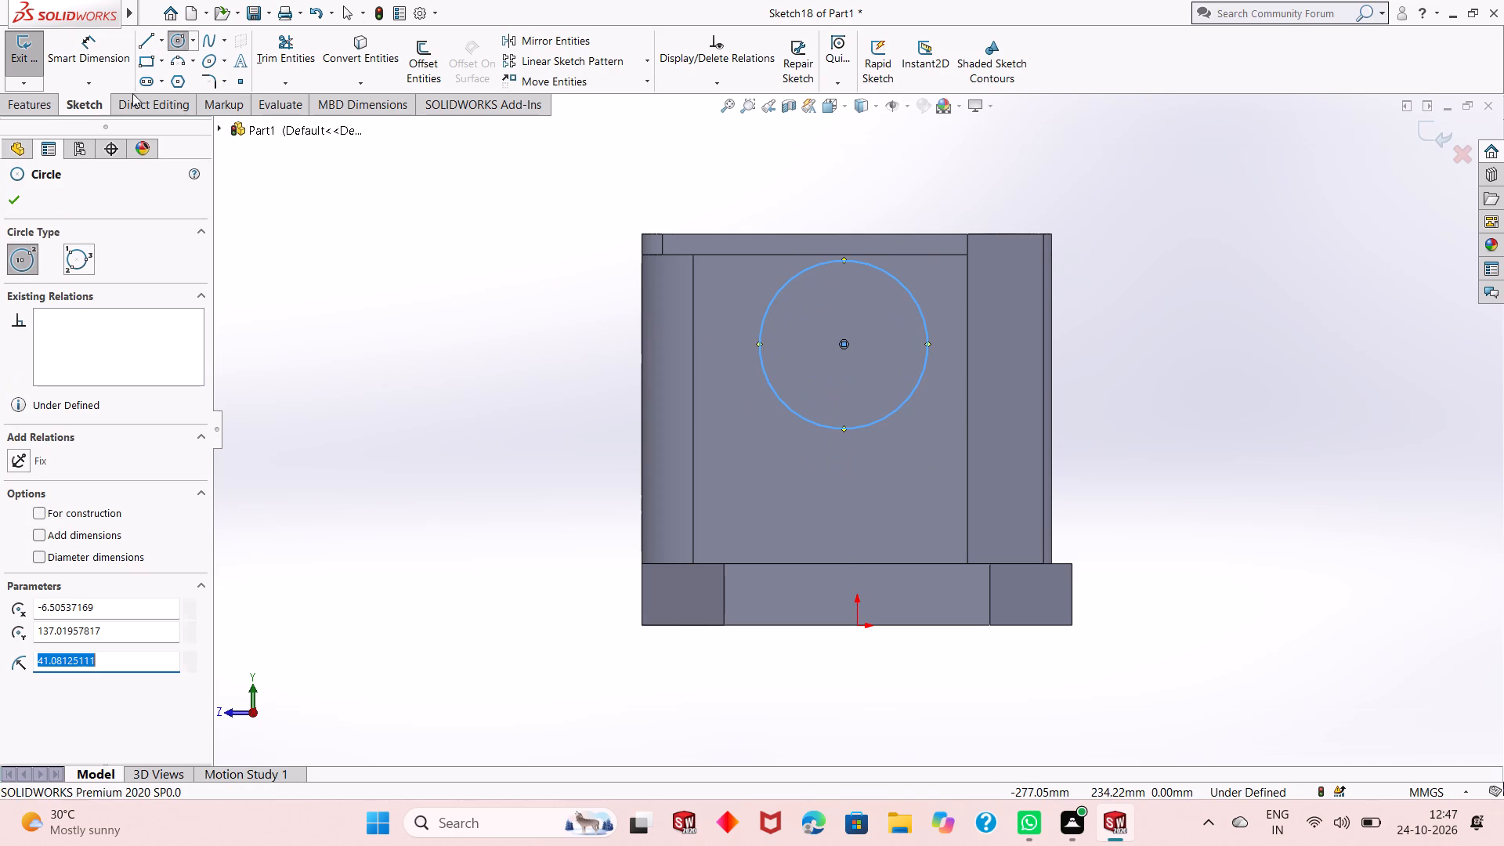
pyautogui.click(18, 204)
# Dimension the circle's diameter at 120 mm.
pyautogui.click(84, 72)
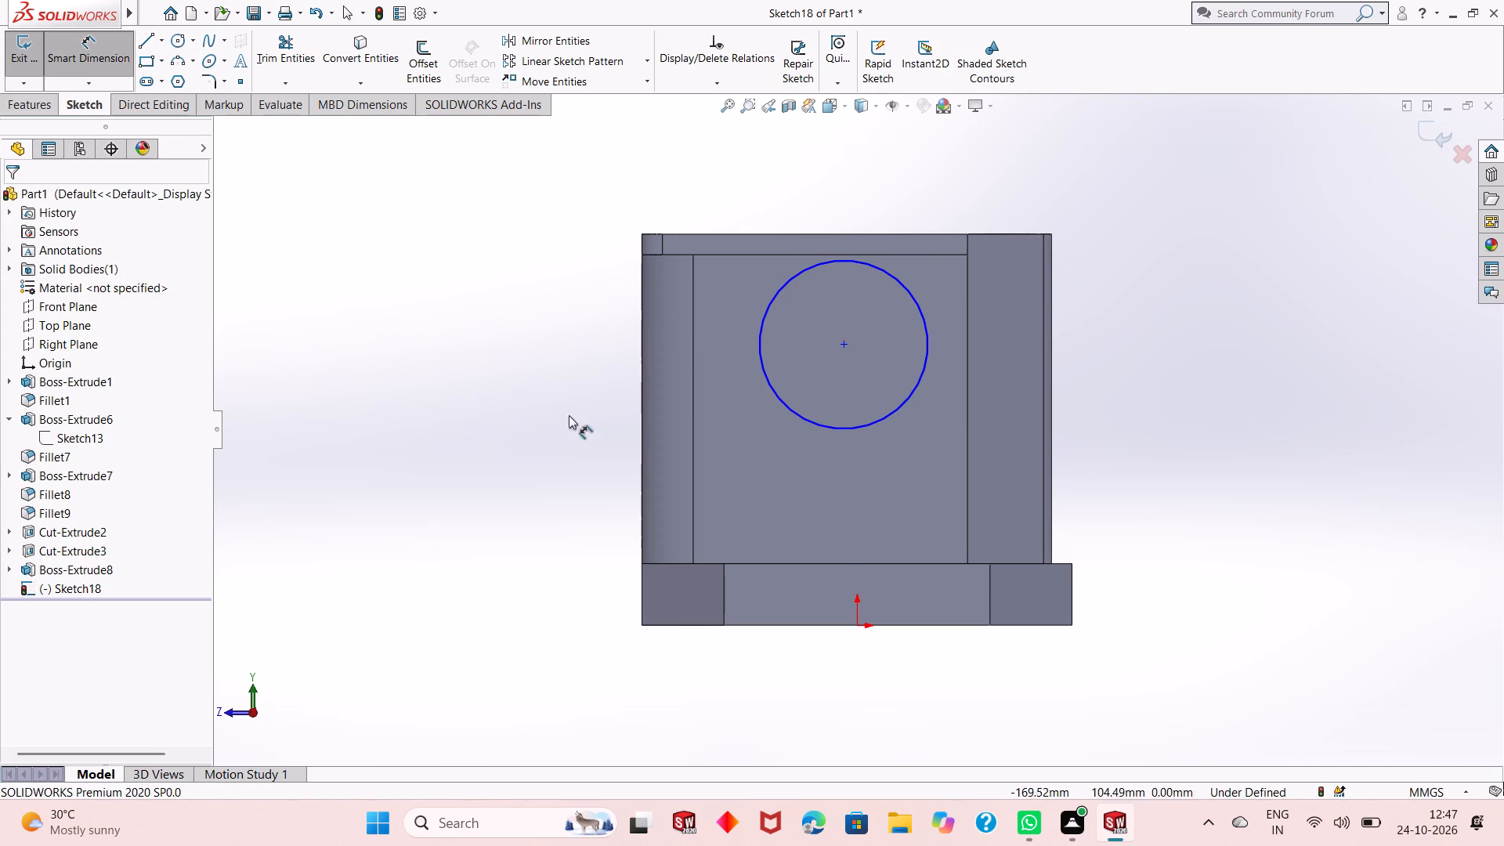
pyautogui.click(797, 412)
pyautogui.click(407, 506)
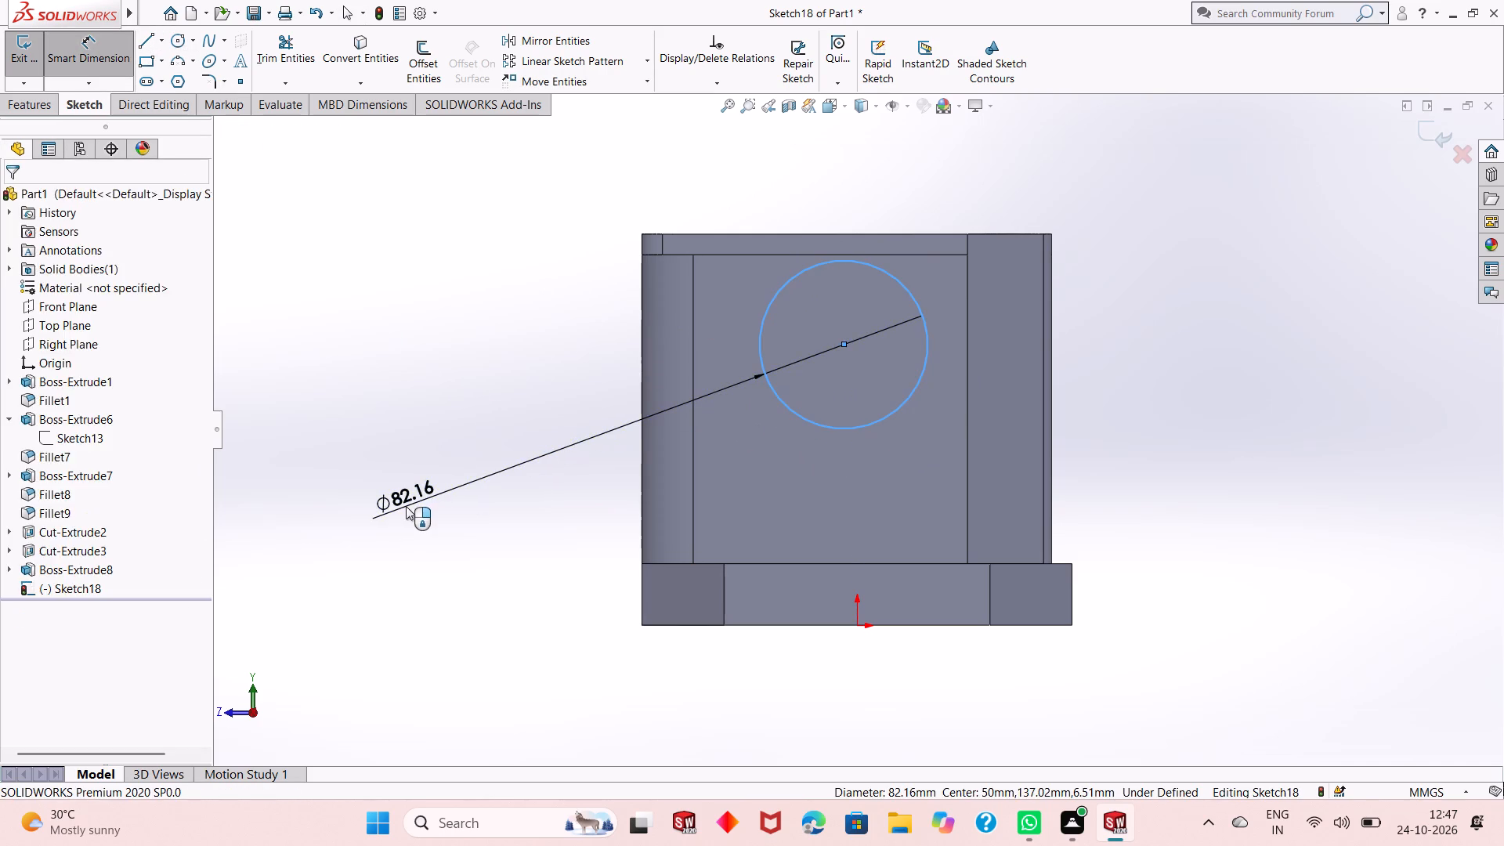
pyautogui.write('120')
pyautogui.press('Return')
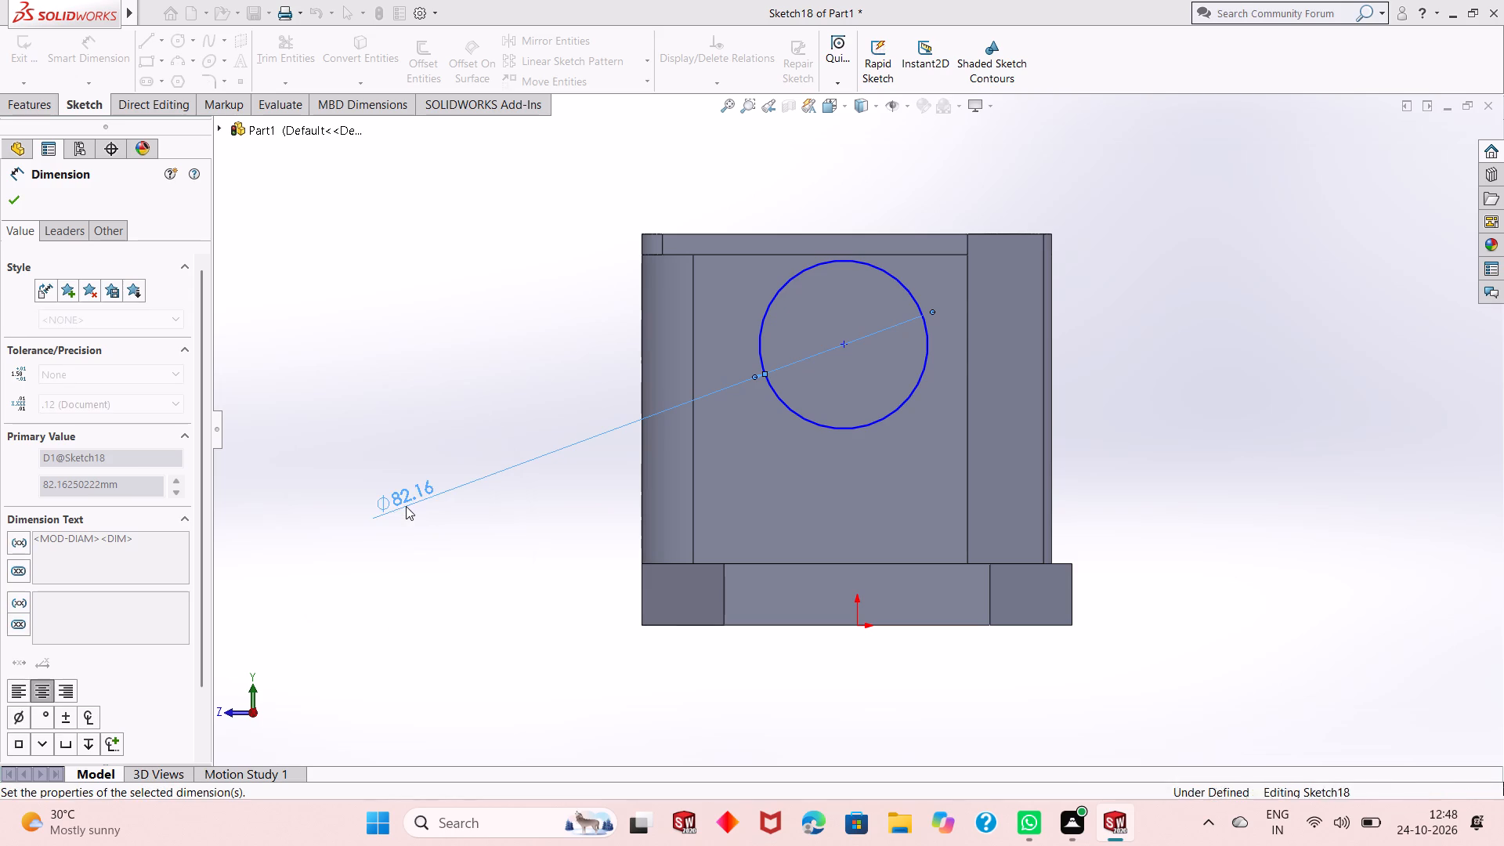
# Dimension the circle's centre vertically from the origin at 130 mm.
pyautogui.click(840, 348)
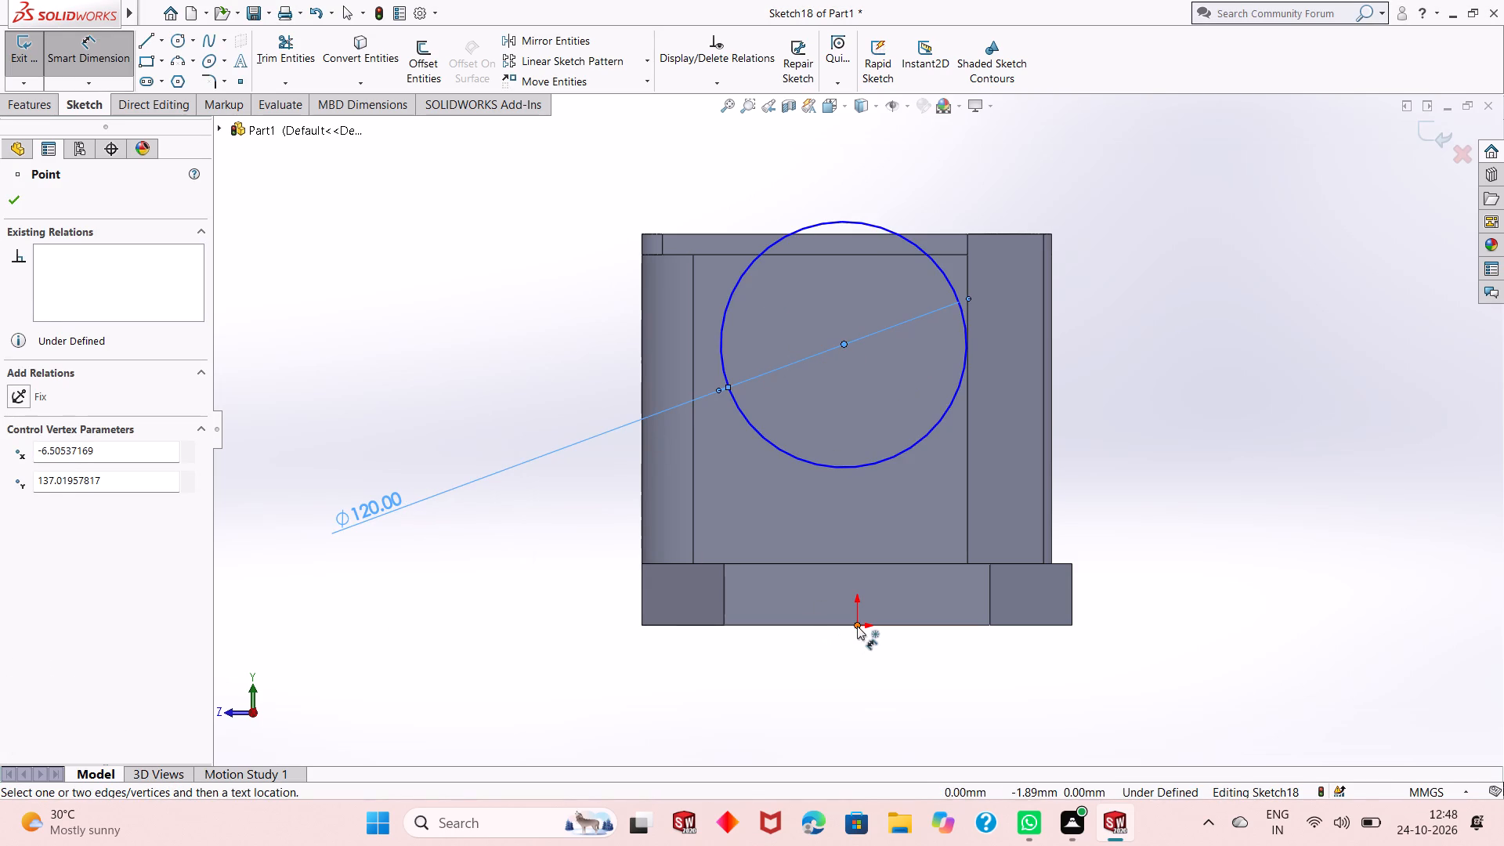
pyautogui.click(857, 626)
pyautogui.click(1337, 595)
pyautogui.write('130')
pyautogui.press('Return')
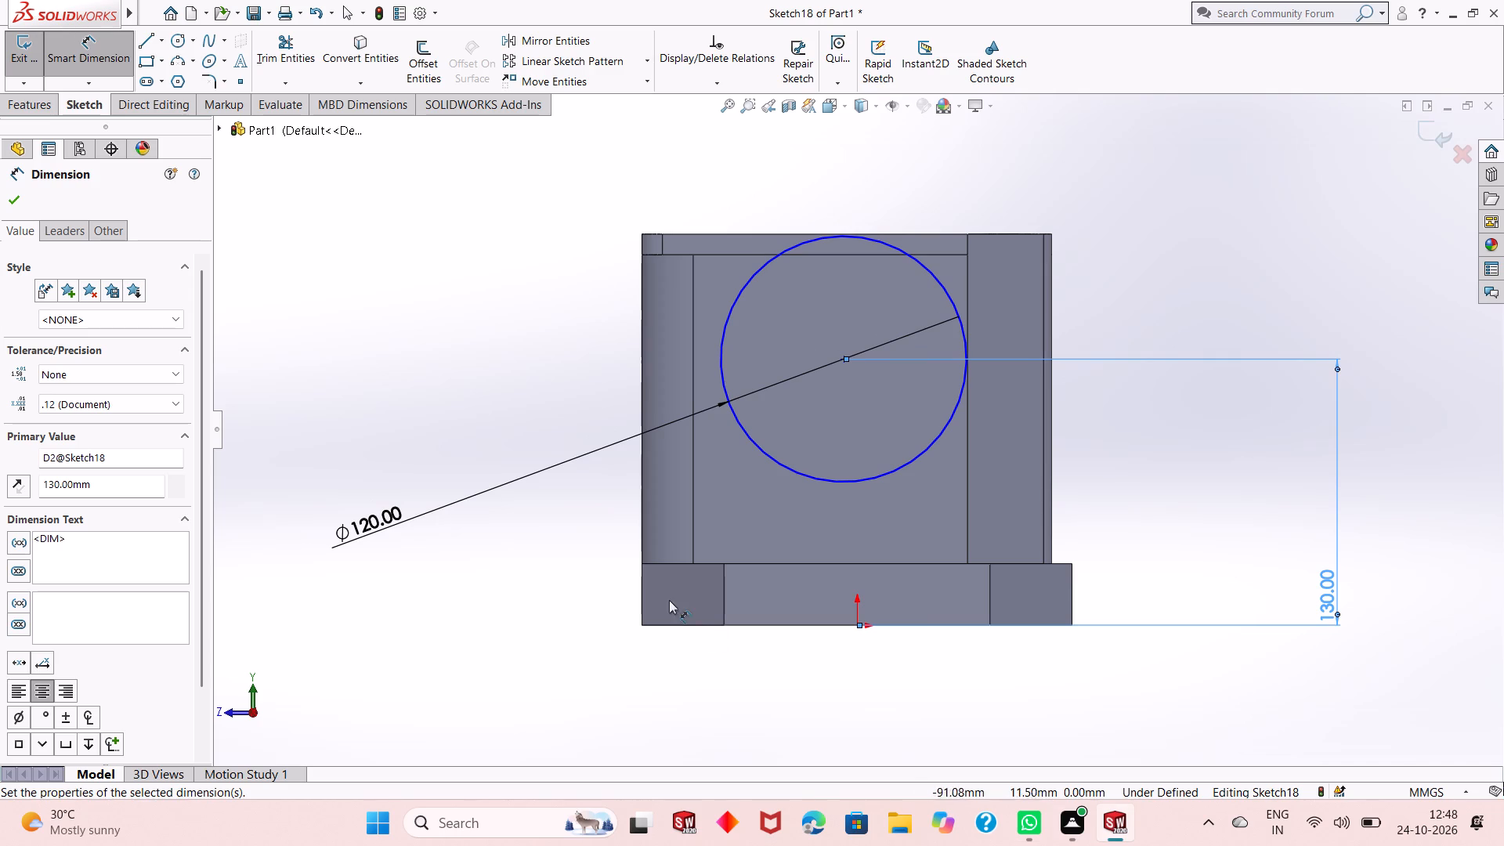
# Dimension the circle's centre horizontally at 60 mm from the side wall's vertical edge next to the angled wall.
pyautogui.click(841, 360)
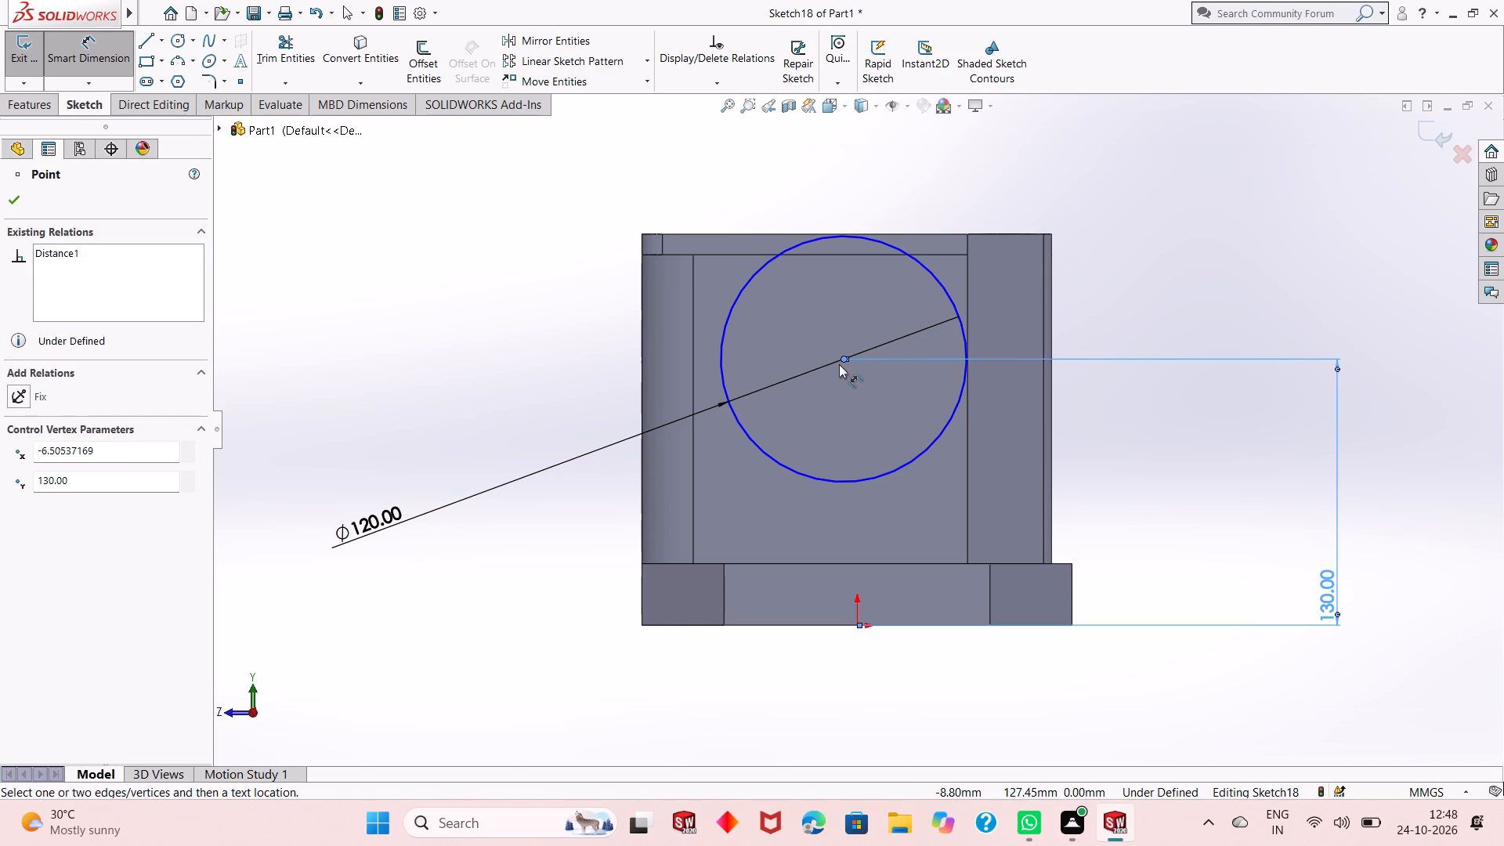
pyautogui.click(966, 399)
pyautogui.click(962, 736)
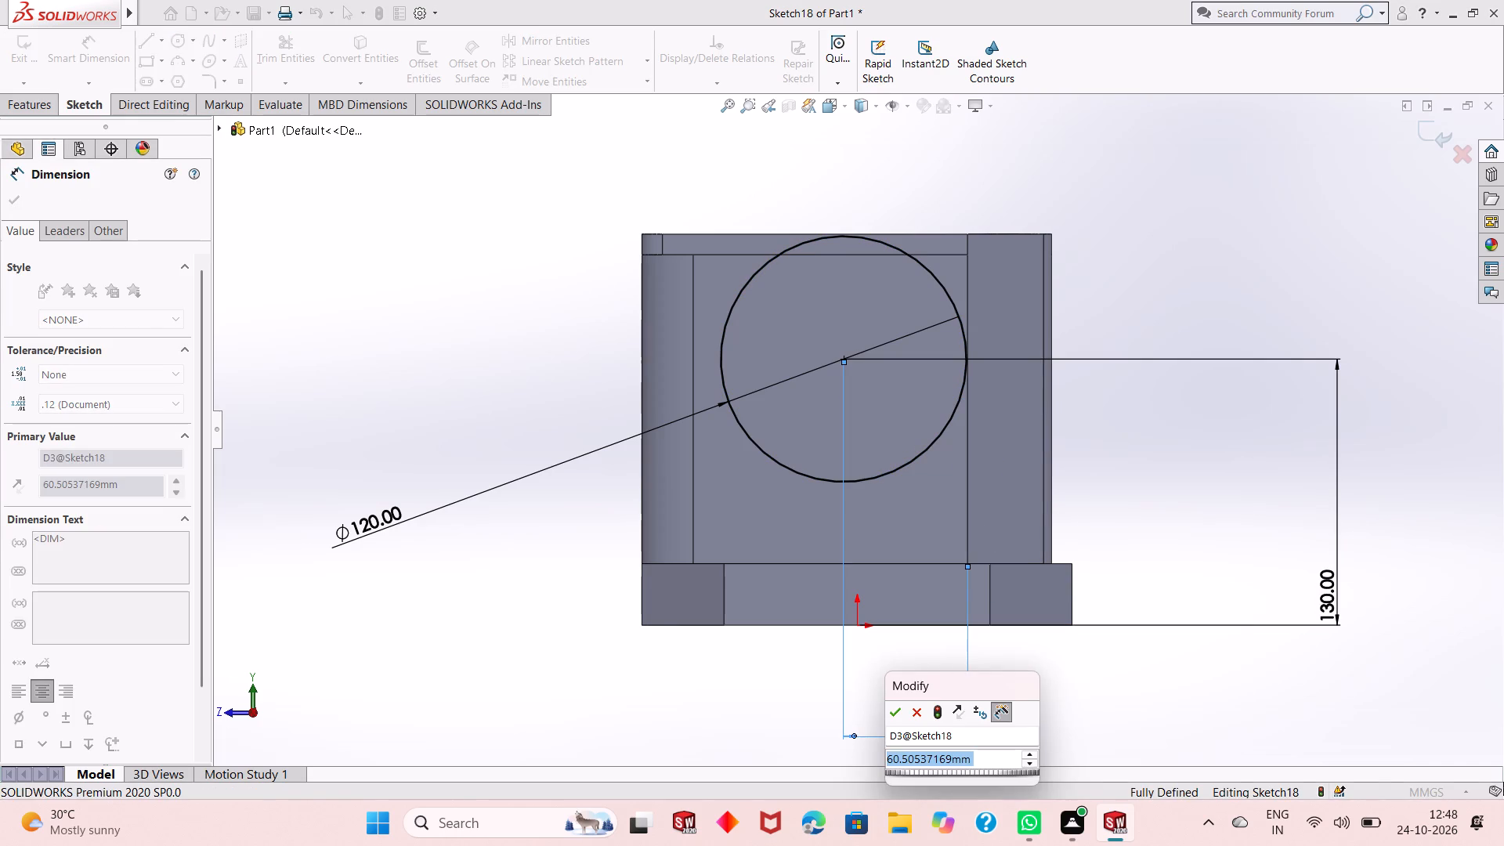
pyautogui.write('60')
pyautogui.press('Return')
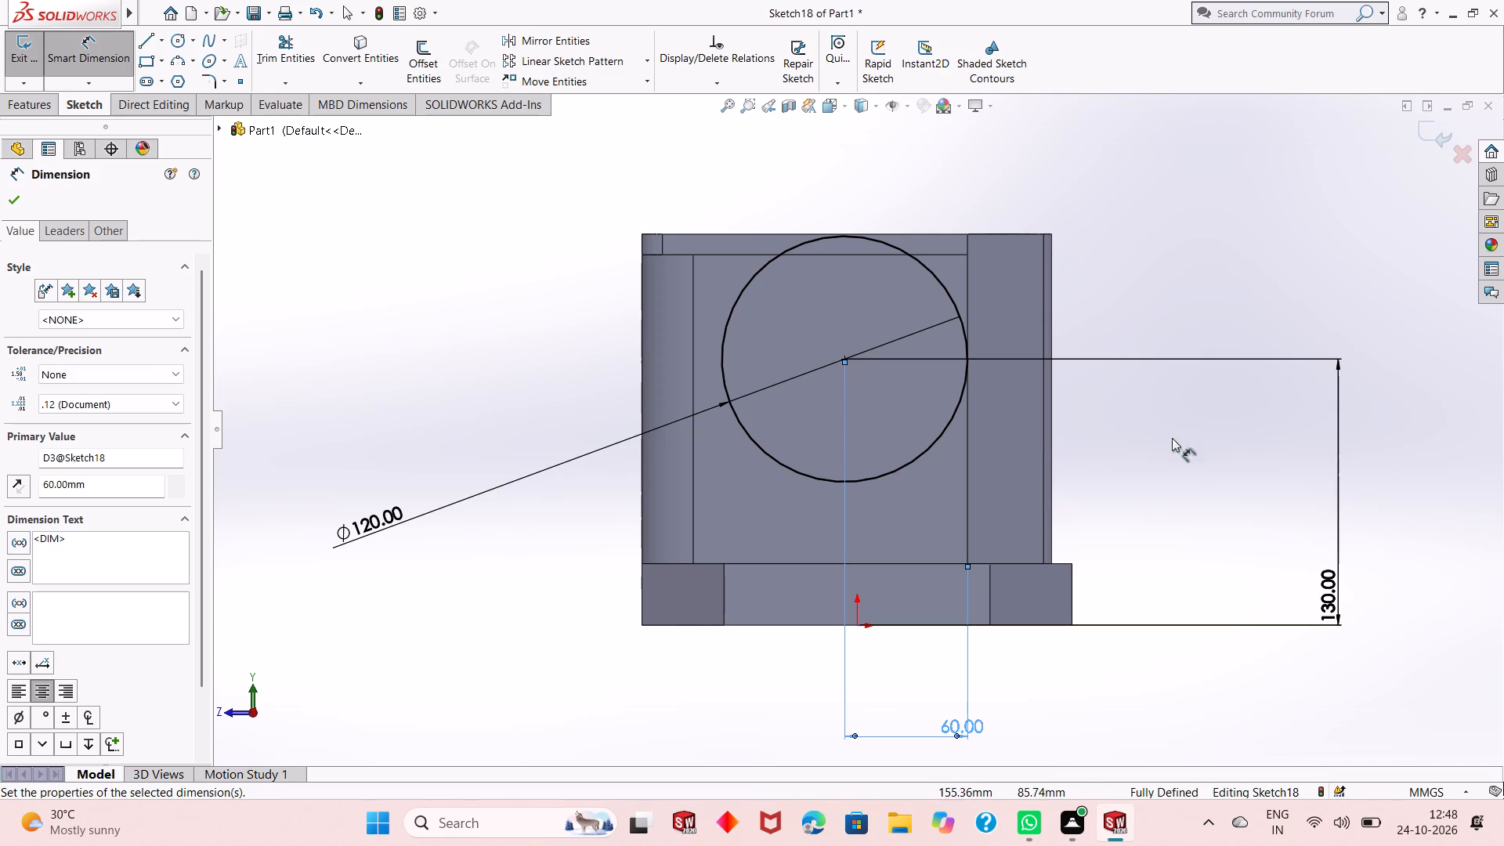
pyautogui.moveTo(1094, 192); pyautogui.dragTo(1056, 227, button='middle')
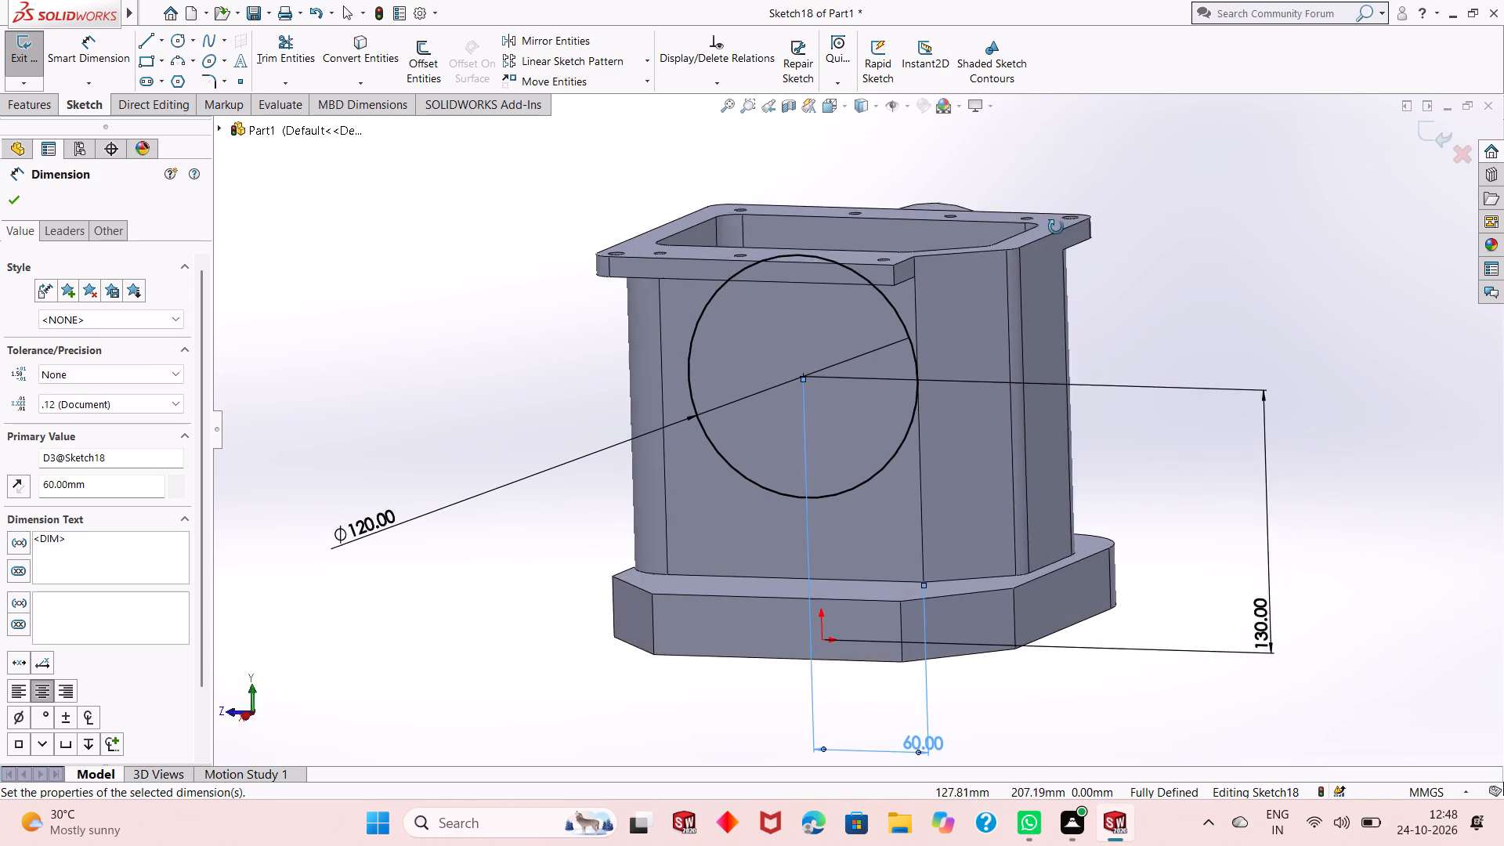
# Extrude the 120 mm circle on the side wall outward as a merged blind boss 45 mm deep.
pyautogui.moveTo(1056, 227); pyautogui.dragTo(1039, 244, button='middle')
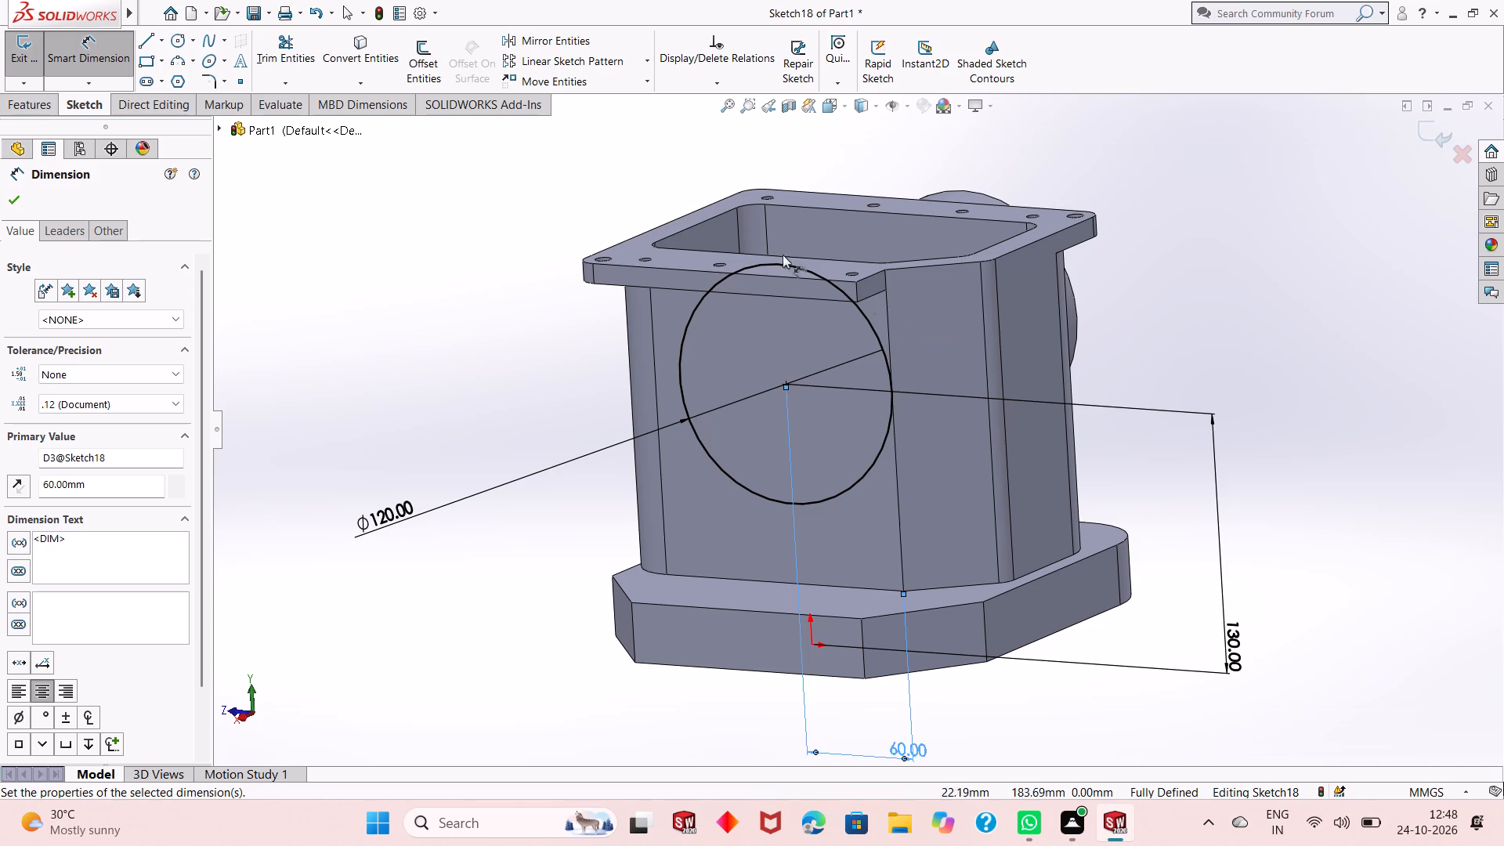
pyautogui.click(21, 195)
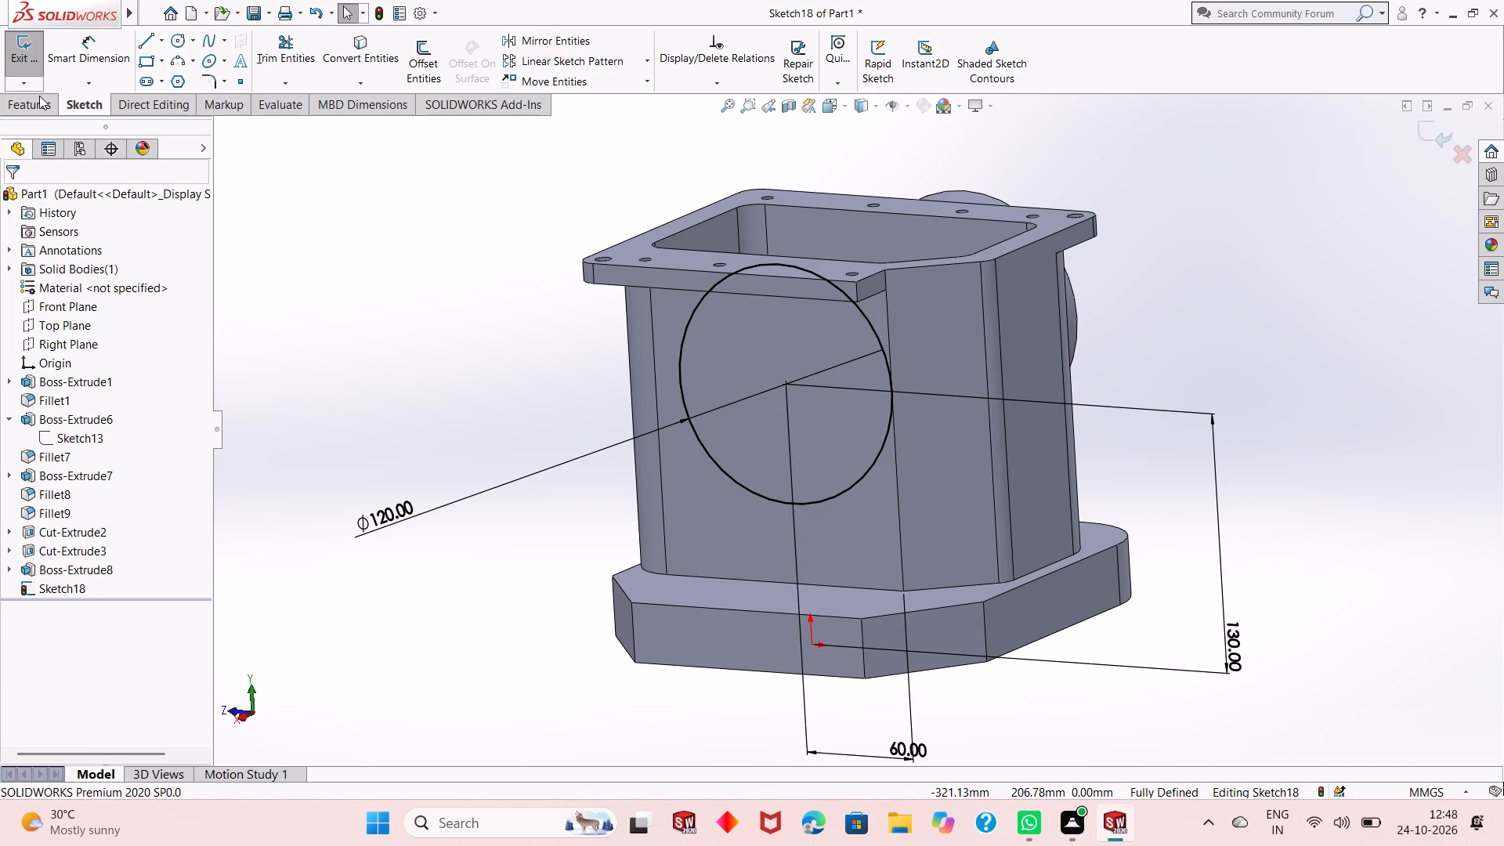
pyautogui.click(39, 105)
pyautogui.click(44, 83)
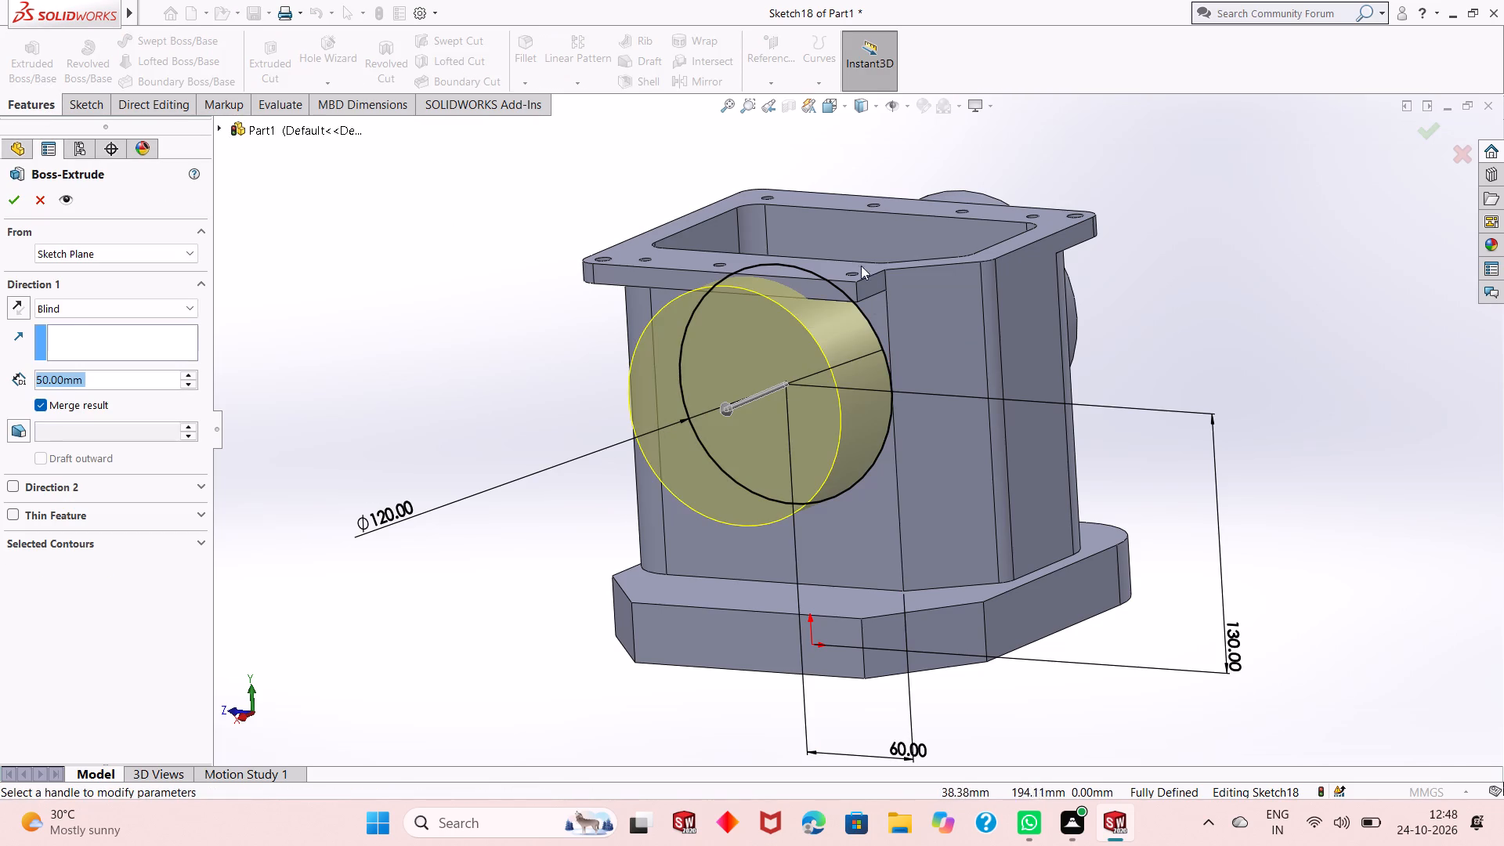
pyautogui.moveTo(863, 276); pyautogui.dragTo(789, 439, button='middle')
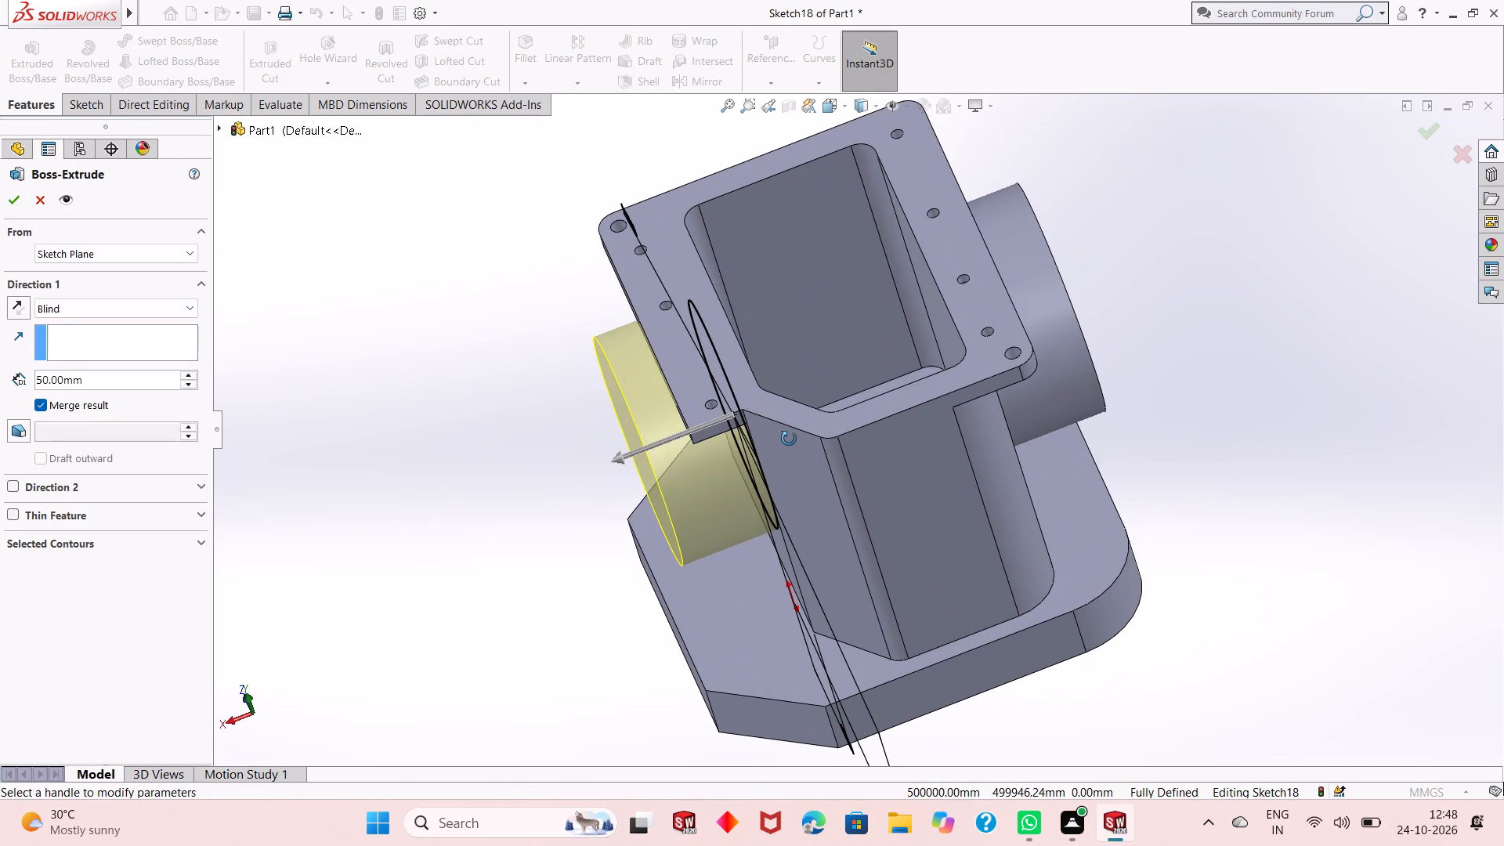
pyautogui.moveTo(789, 439); pyautogui.dragTo(808, 612, button='middle')
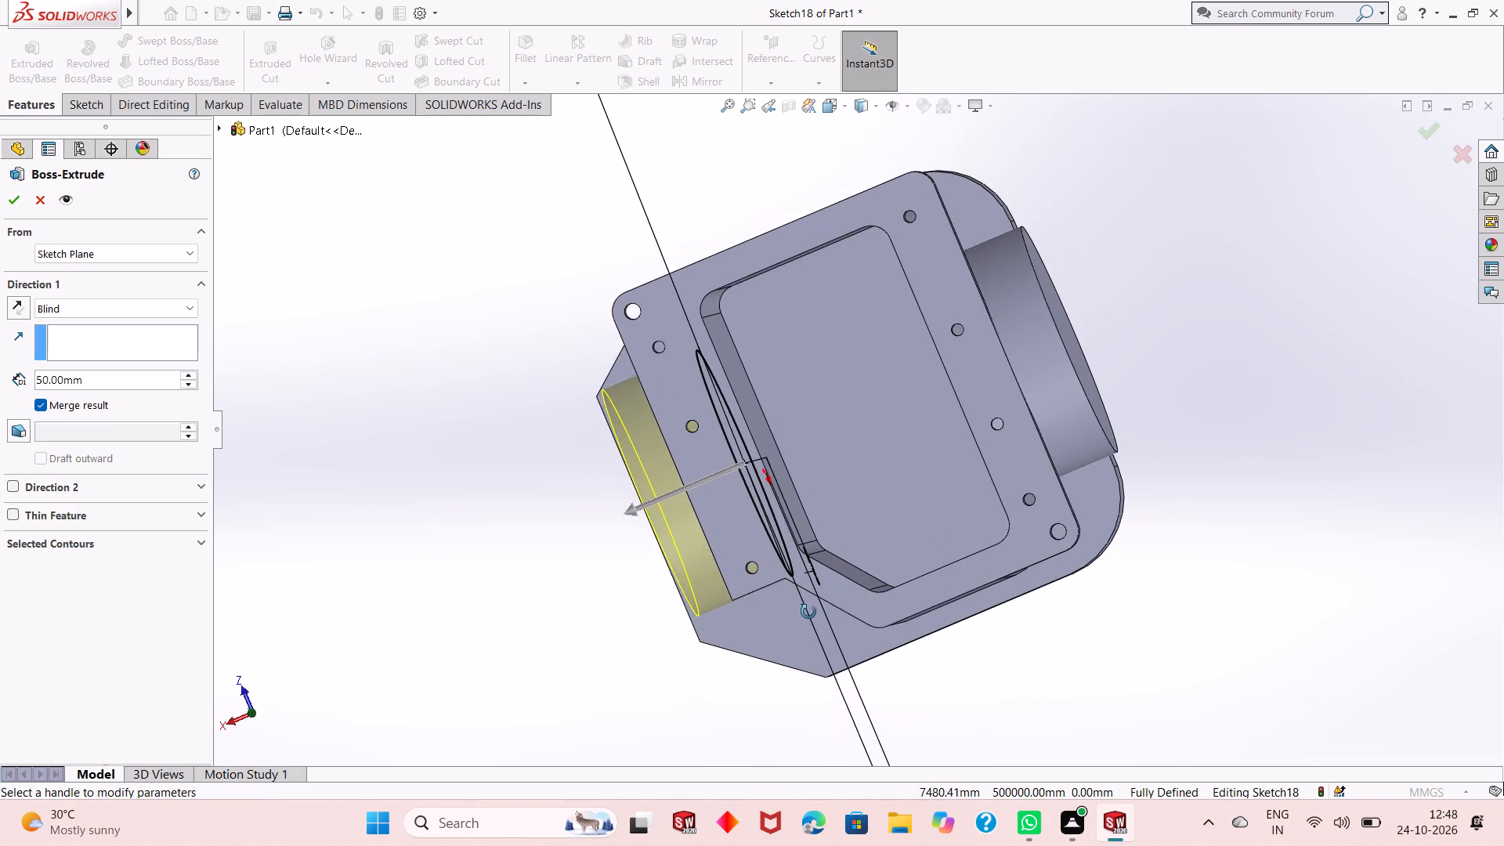
pyautogui.moveTo(808, 612); pyautogui.dragTo(811, 381, button='middle')
pyautogui.middleClick(805, 297)
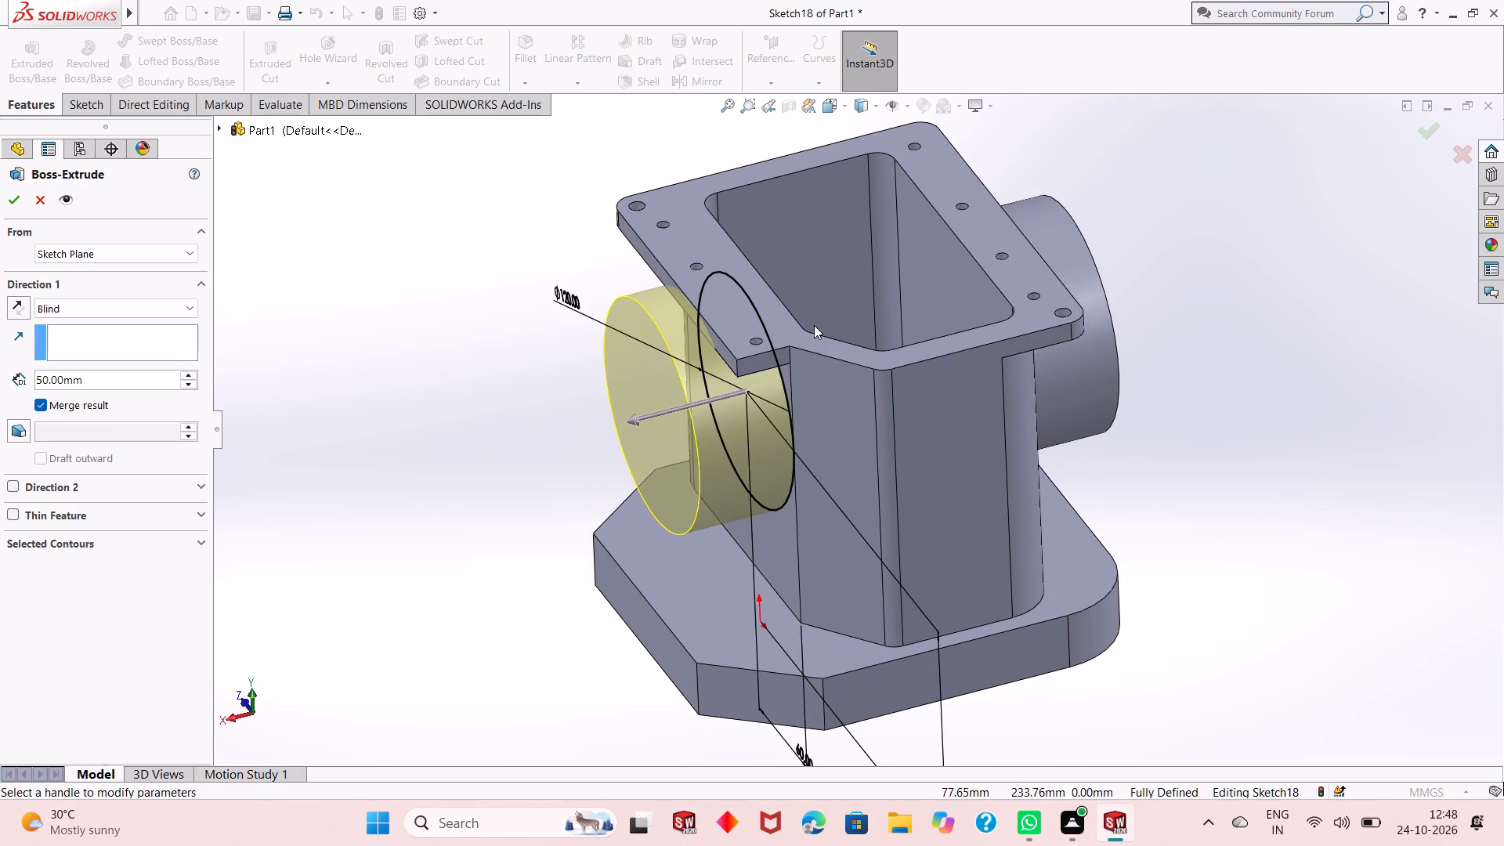
pyautogui.moveTo(906, 515); pyautogui.dragTo(888, 399, button='middle')
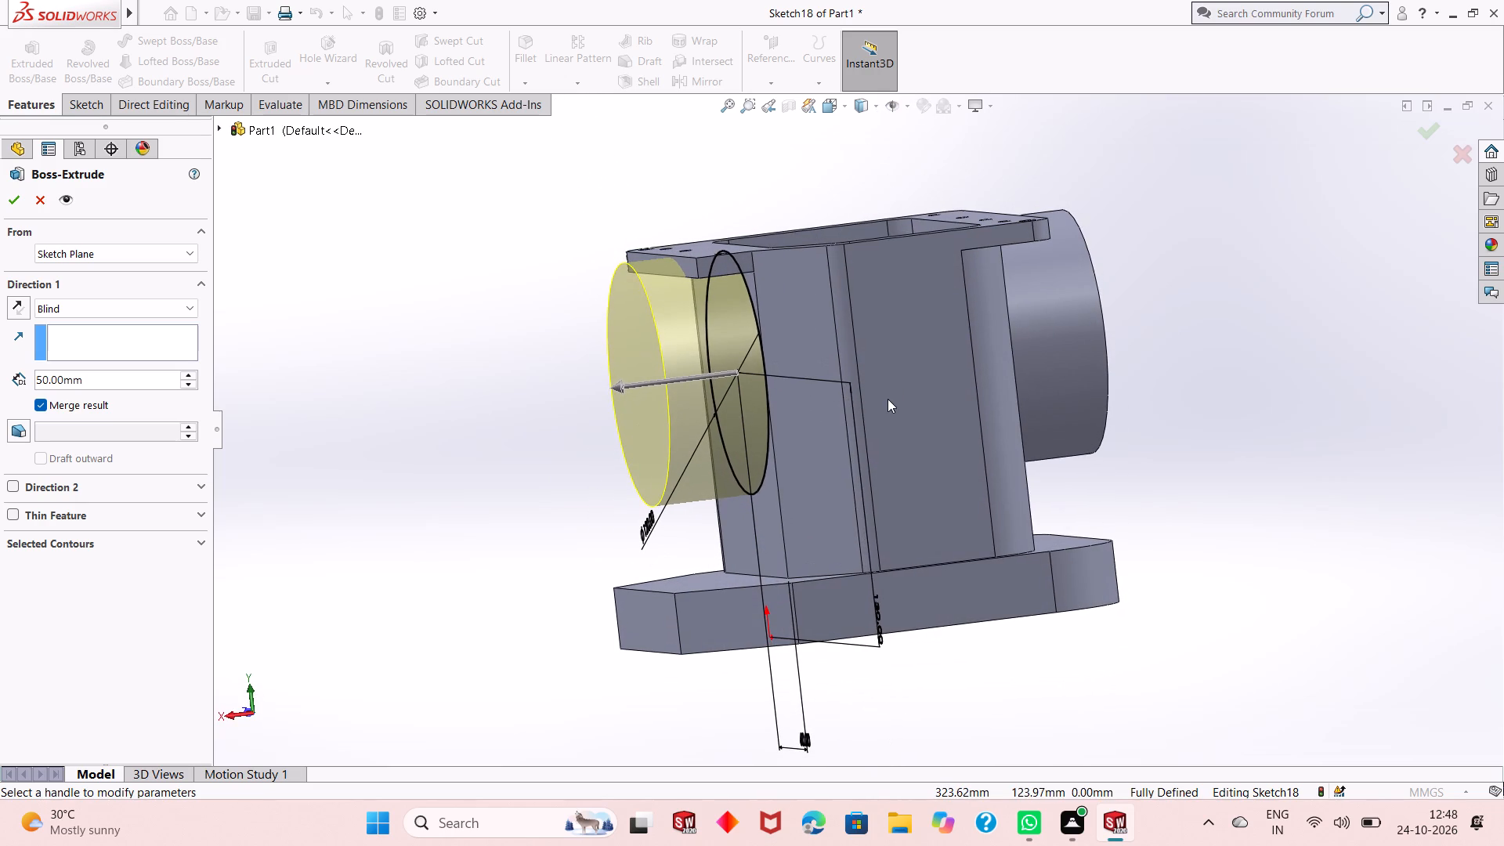
pyautogui.doubleClick(96, 378)
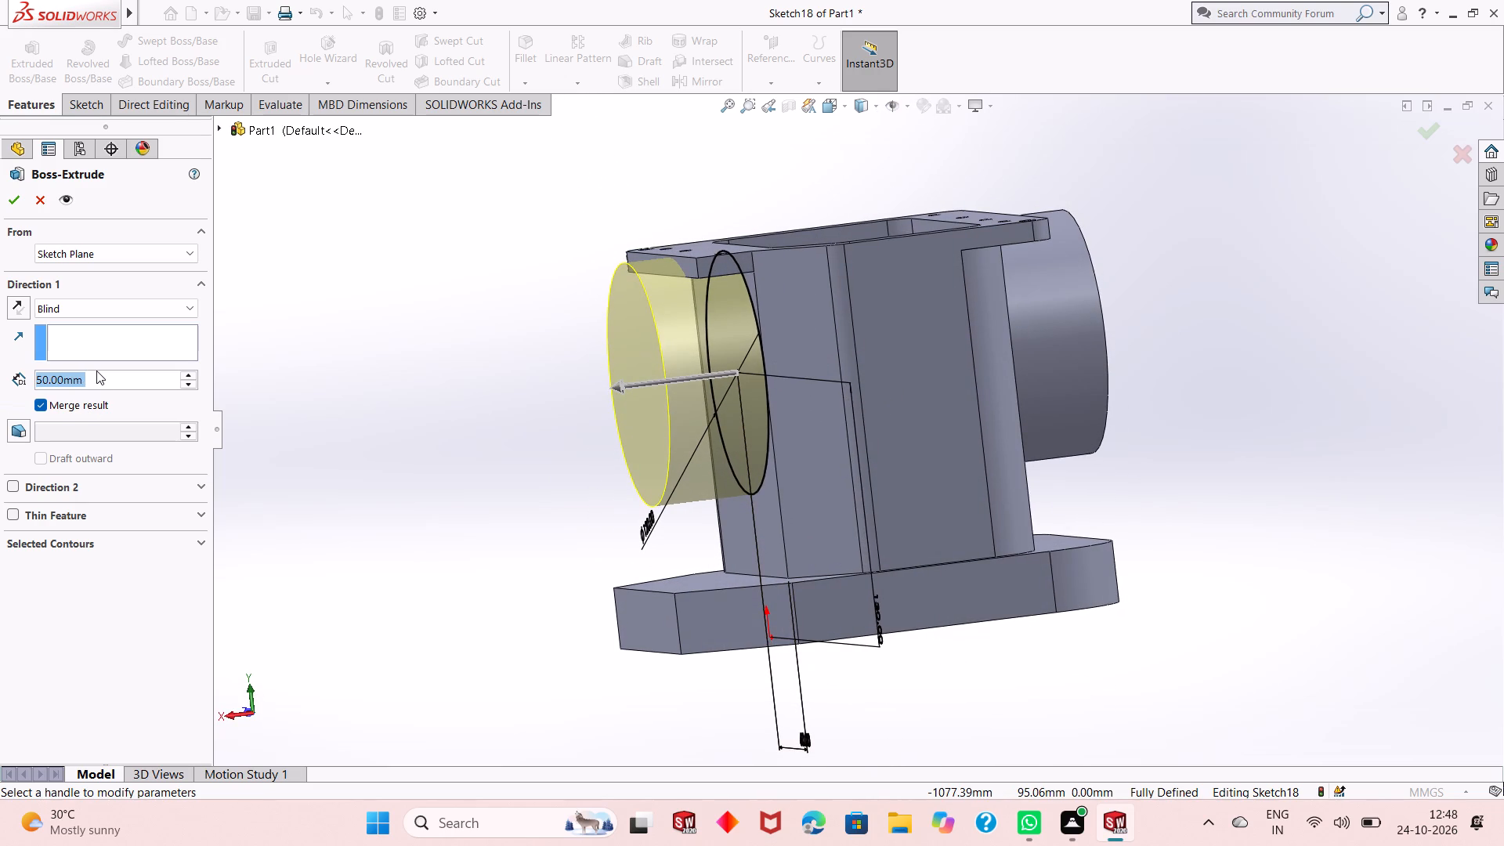
pyautogui.write('45')
pyautogui.press('Return')
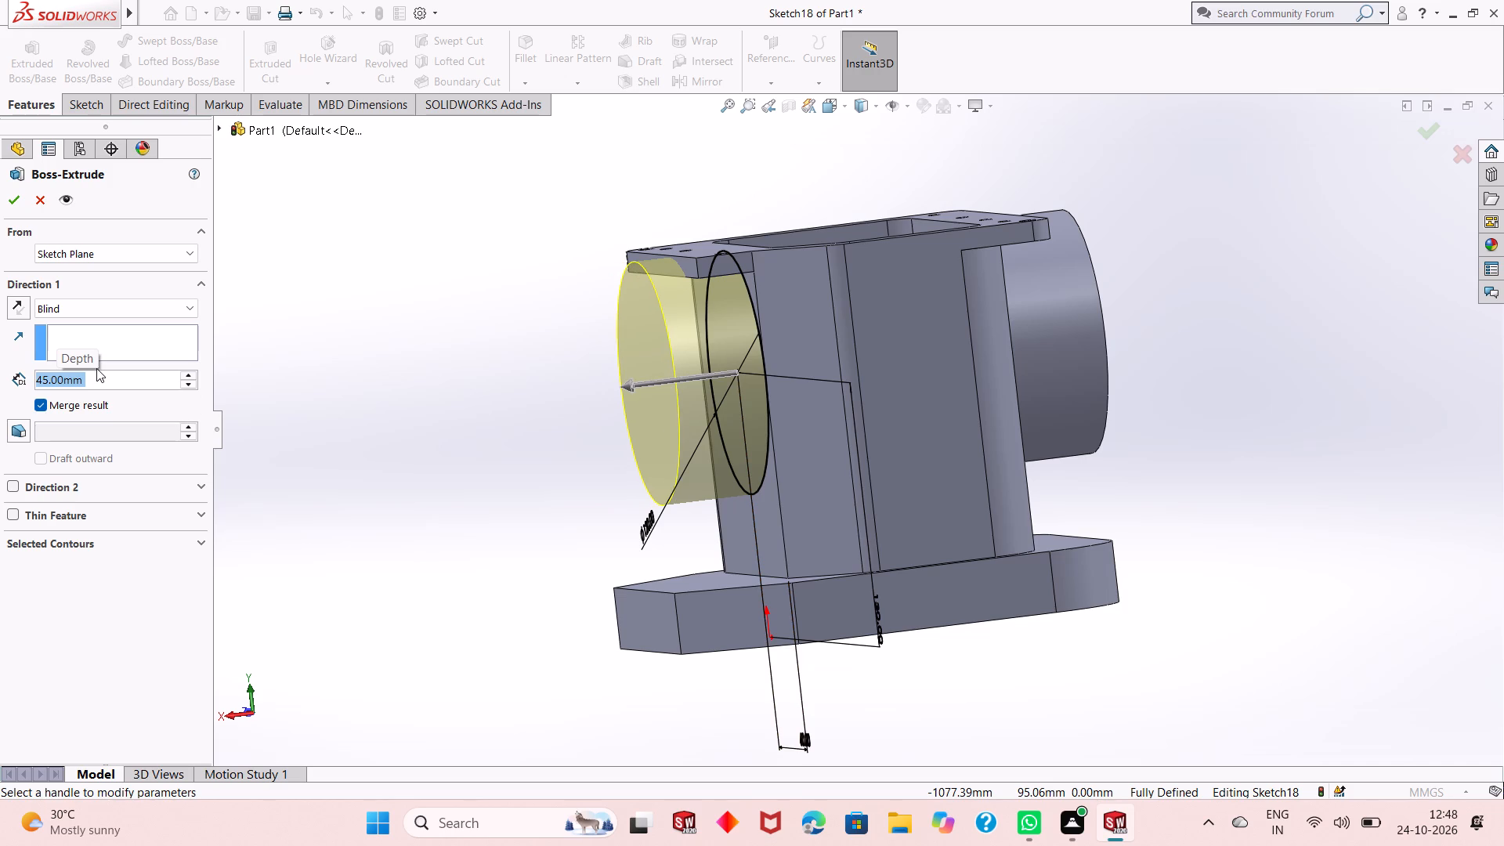
pyautogui.click(7, 197)
pyautogui.click(573, 410)
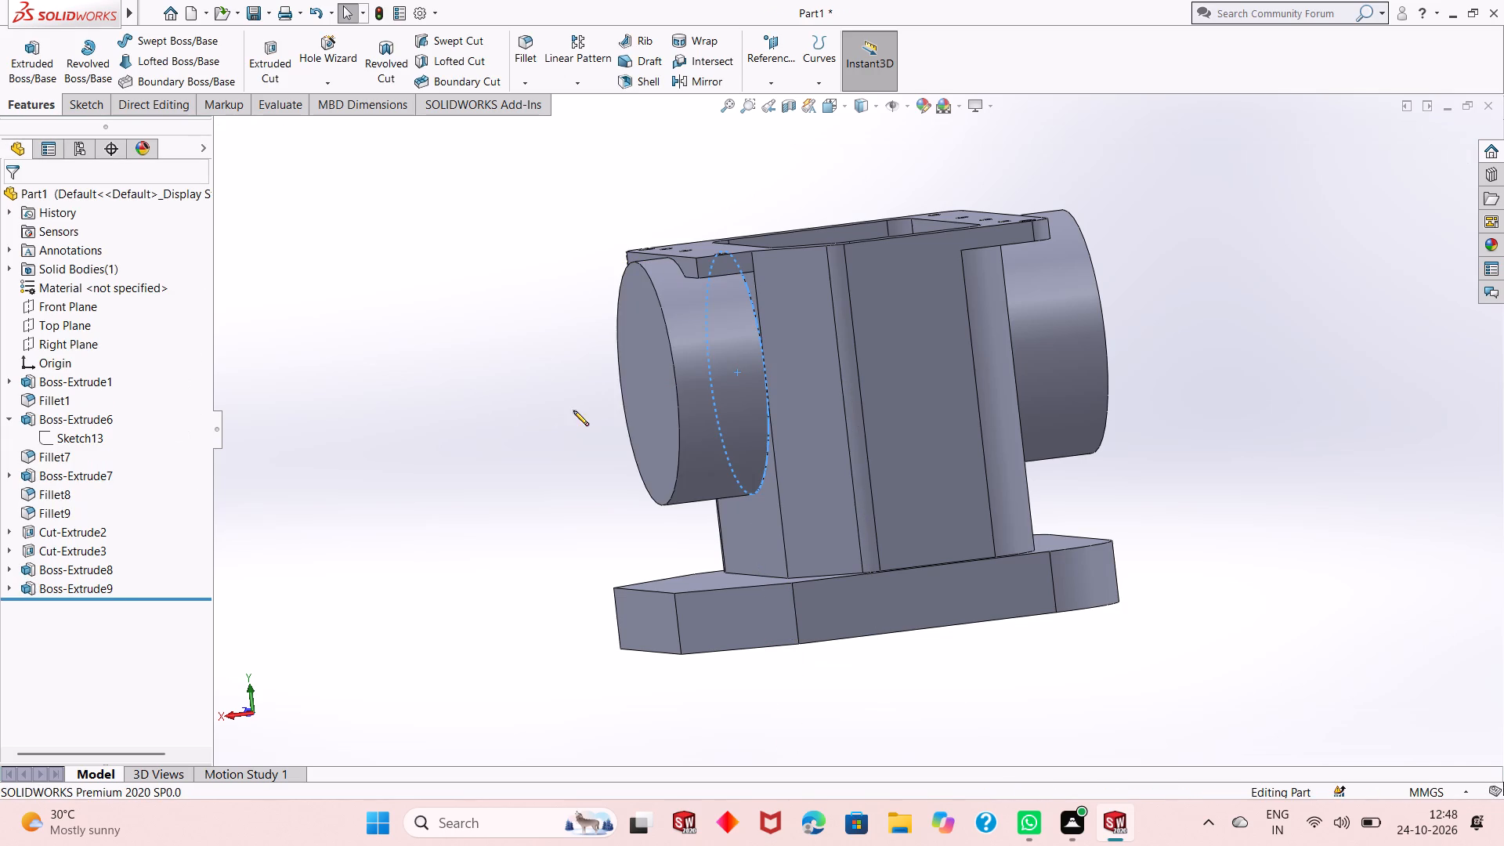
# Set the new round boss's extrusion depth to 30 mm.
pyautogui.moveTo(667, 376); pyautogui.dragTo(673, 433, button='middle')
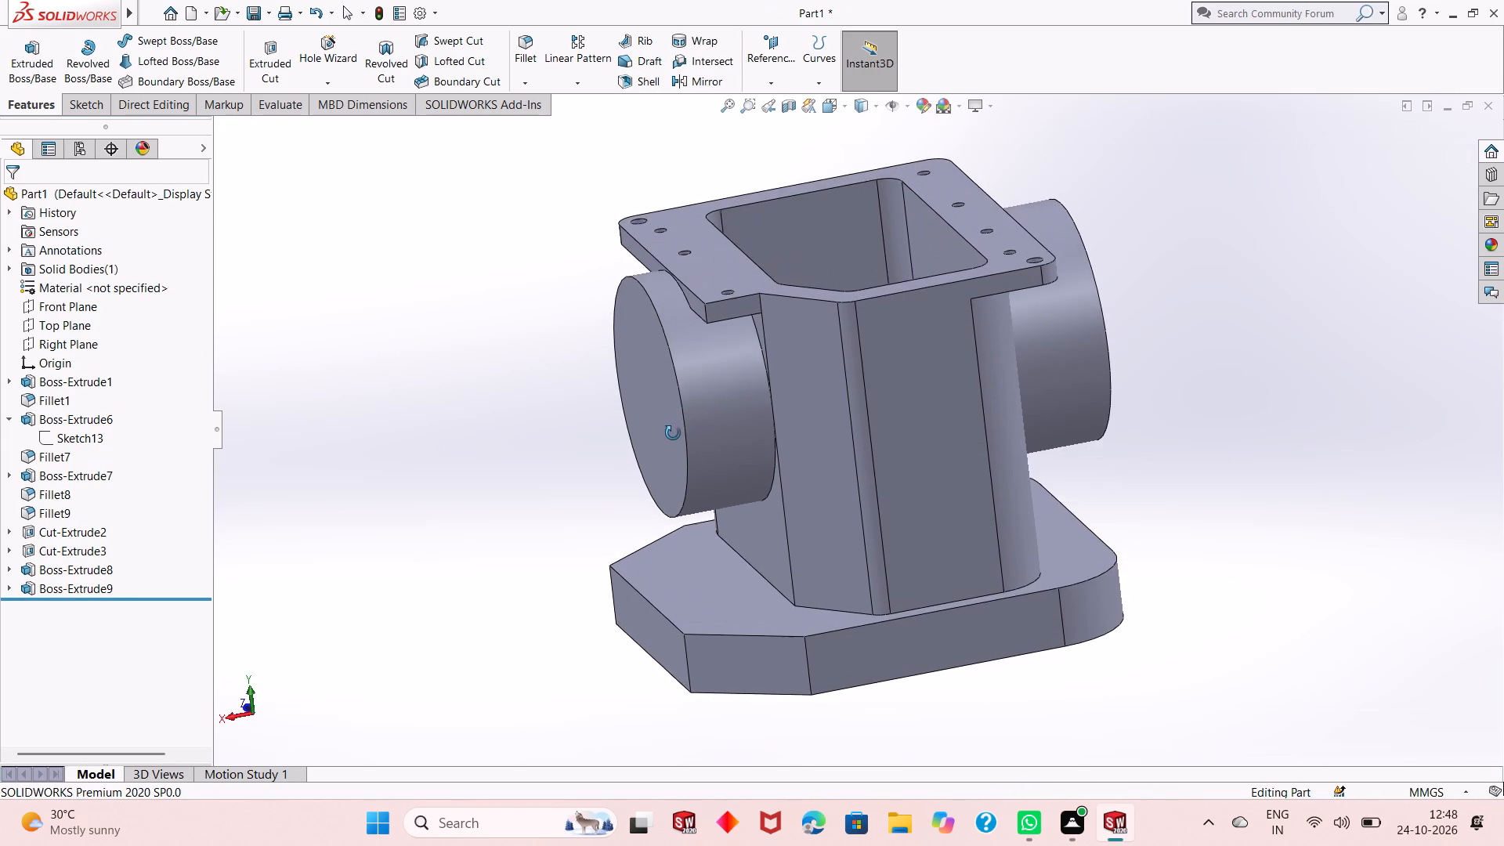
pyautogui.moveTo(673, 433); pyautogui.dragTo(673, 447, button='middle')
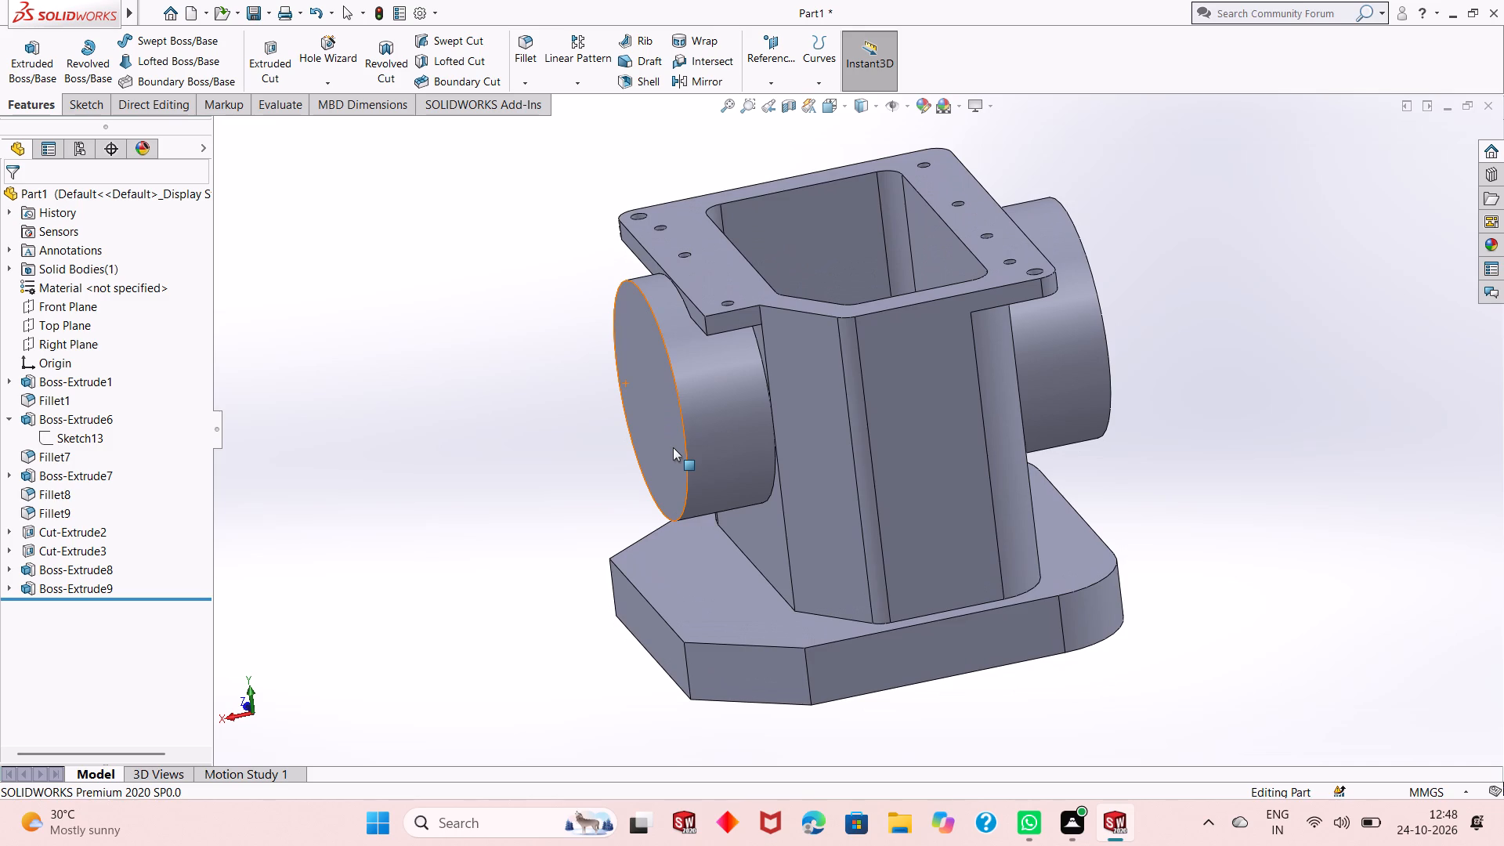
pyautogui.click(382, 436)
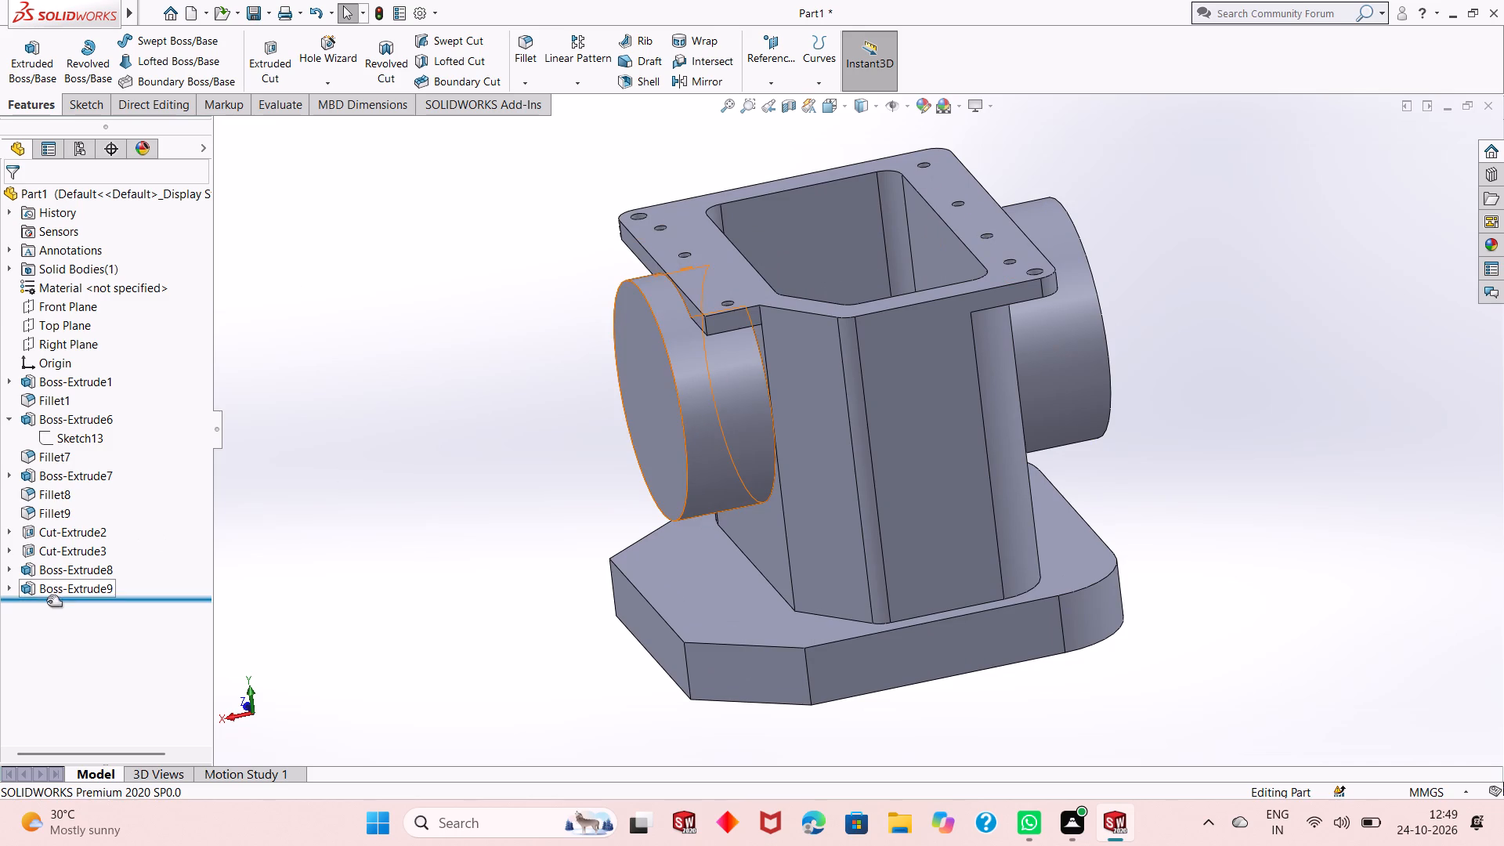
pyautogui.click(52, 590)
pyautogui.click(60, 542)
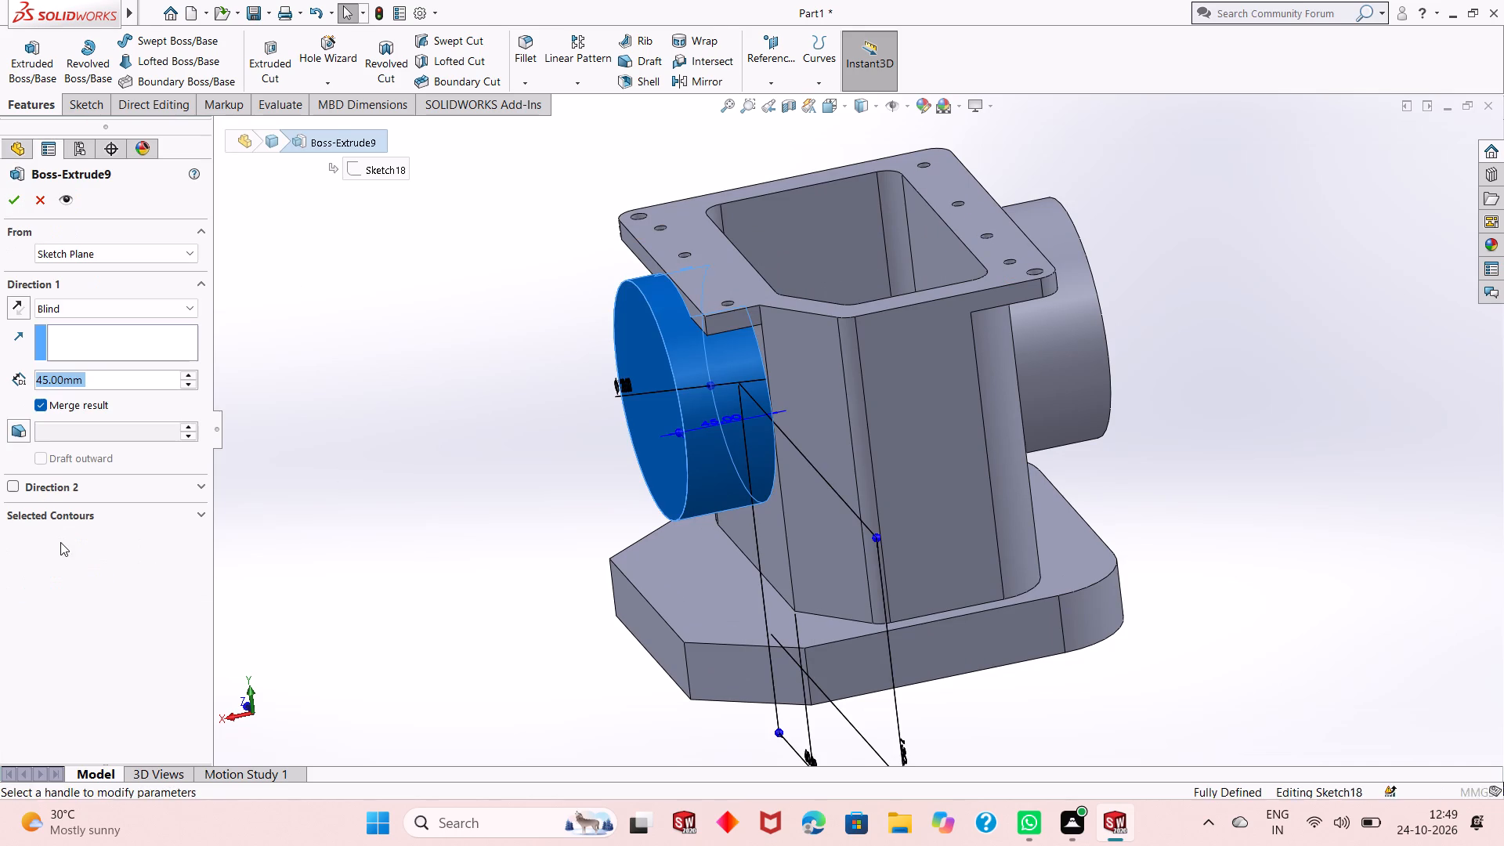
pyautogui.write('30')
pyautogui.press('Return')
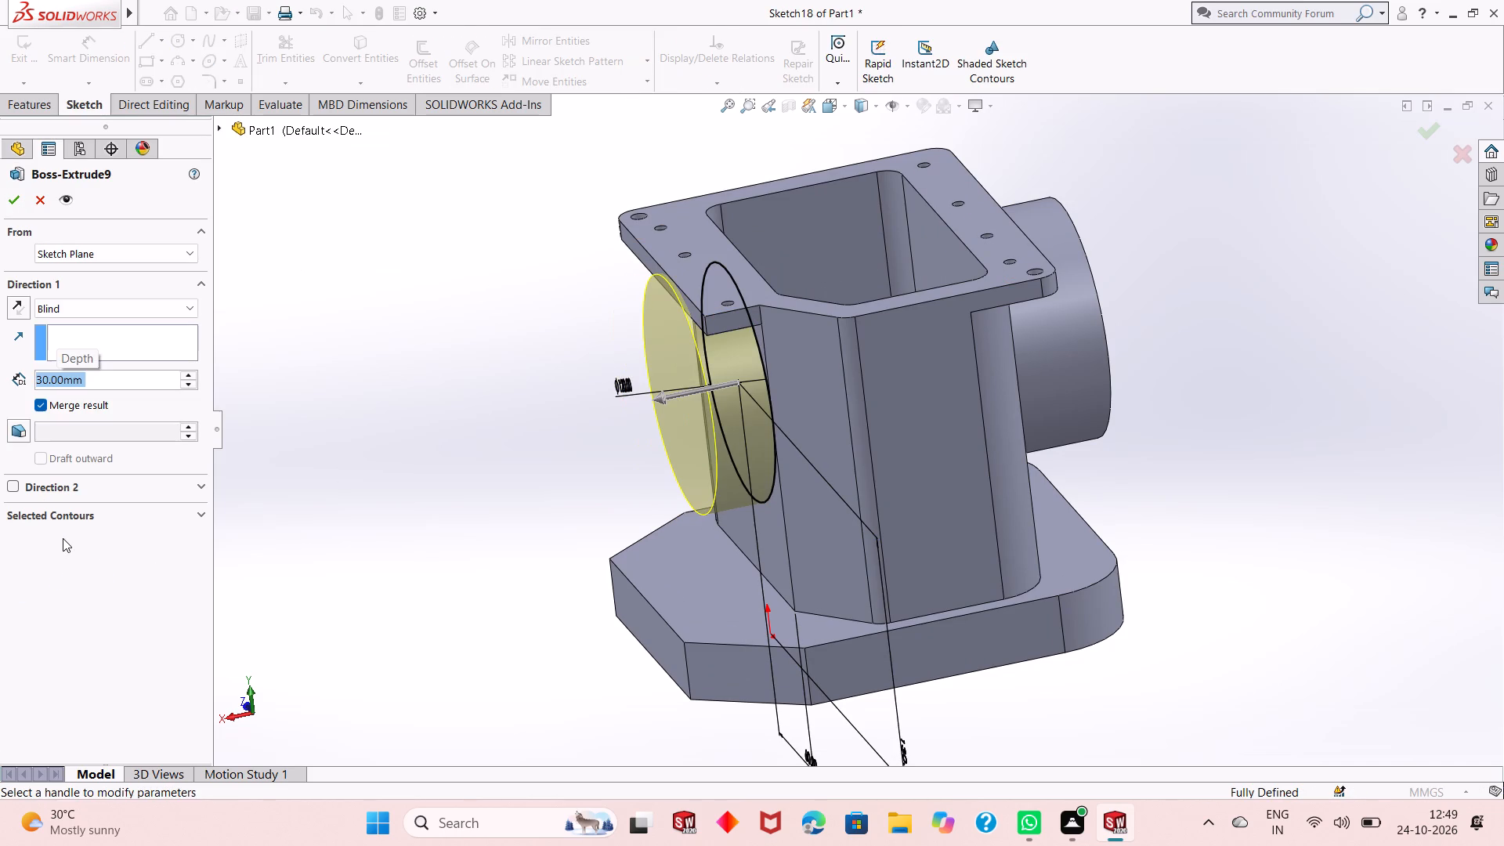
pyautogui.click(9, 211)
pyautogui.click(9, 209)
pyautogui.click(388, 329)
# Try a depth of 29 mm for the same round boss, and set its extrusion depth to 28 mm.
pyautogui.moveTo(609, 382); pyautogui.dragTo(642, 314, button='middle')
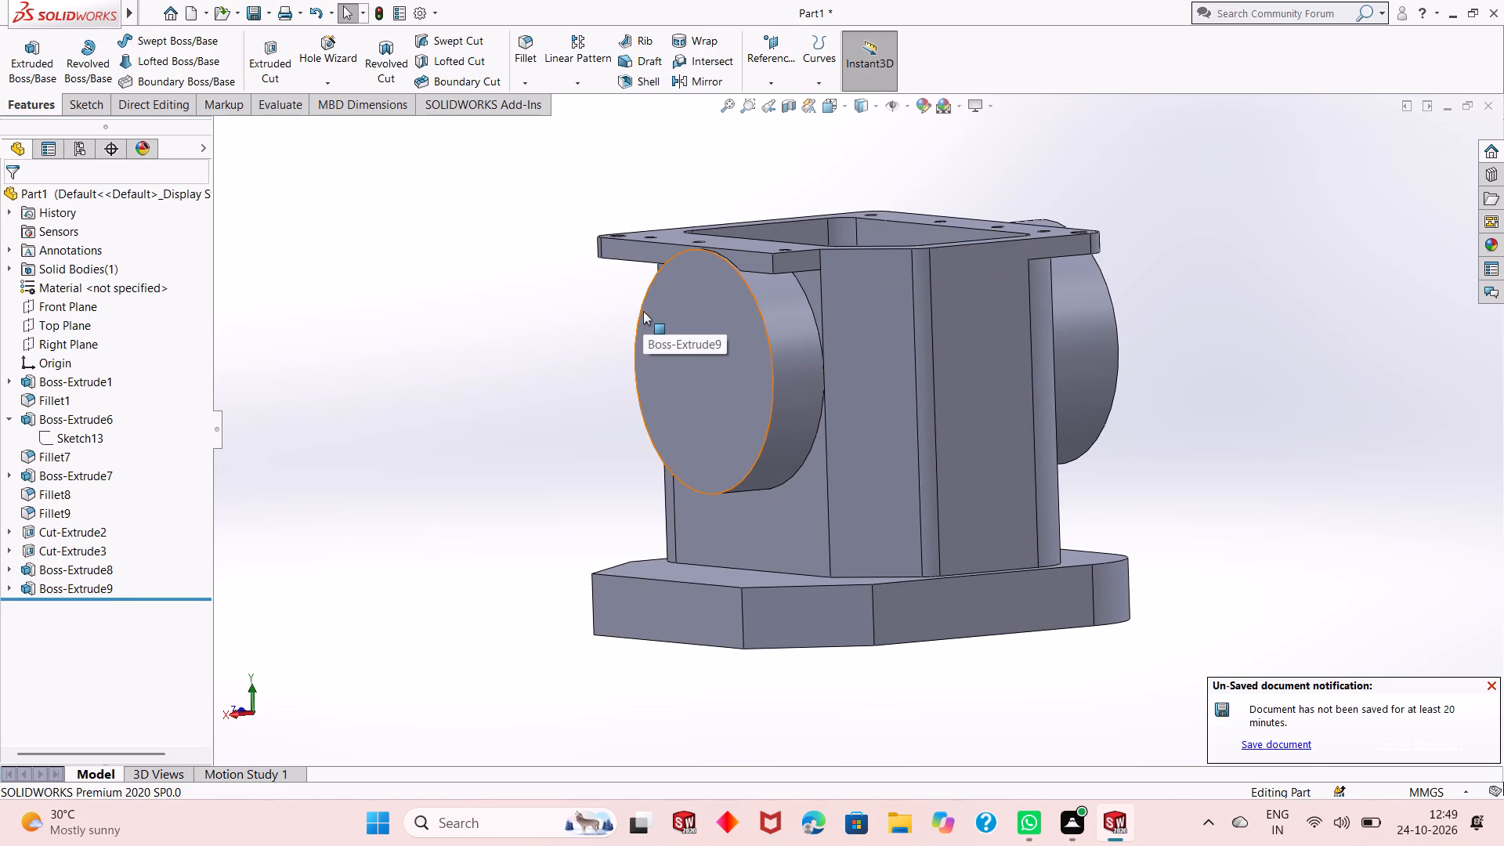
pyautogui.moveTo(661, 284); pyautogui.dragTo(661, 284, button='middle')
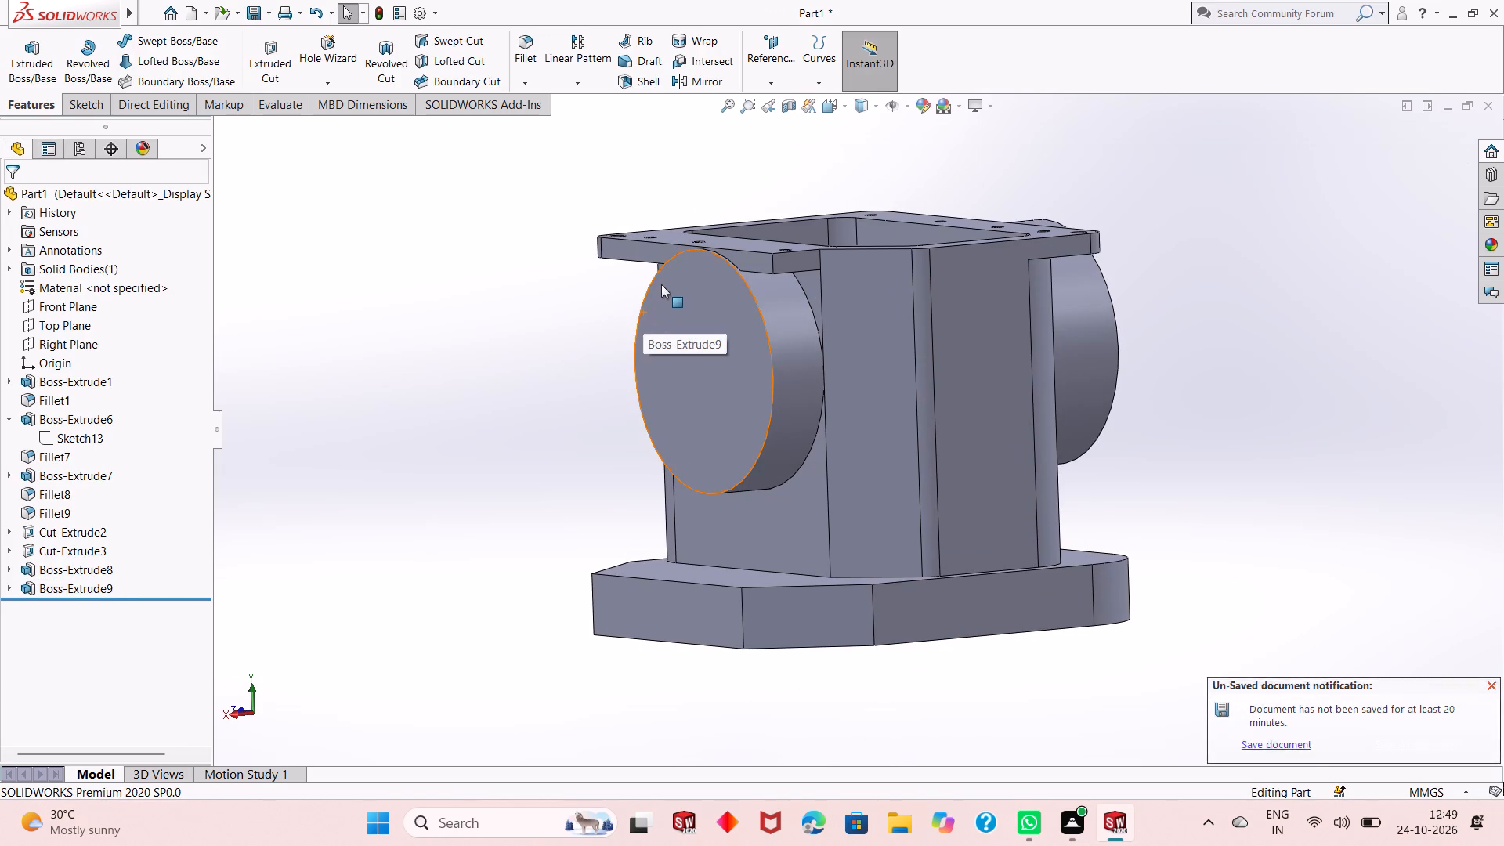
pyautogui.moveTo(661, 284); pyautogui.dragTo(624, 439, button='middle')
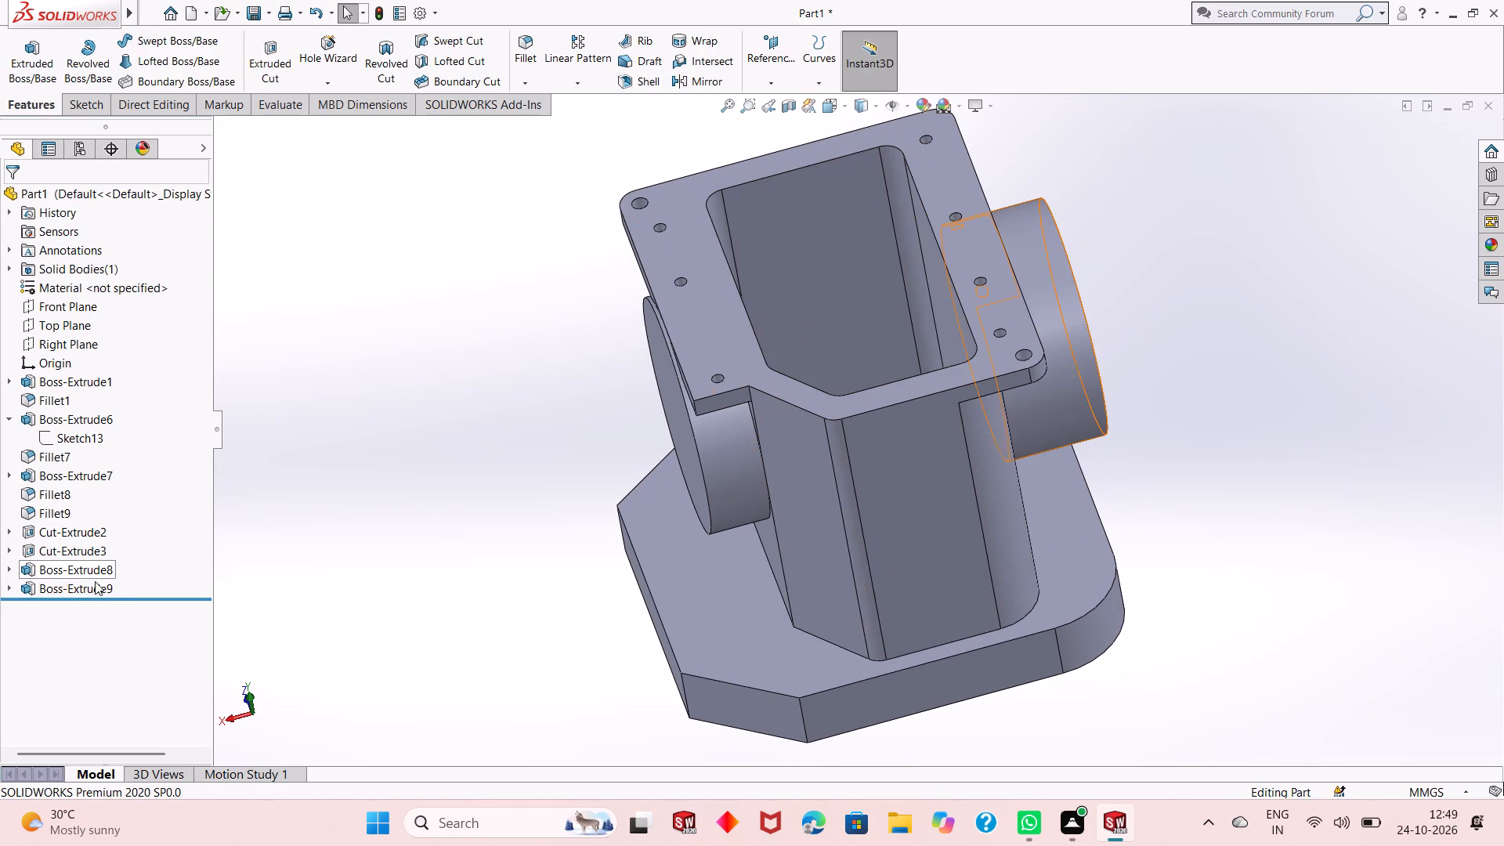
pyautogui.click(94, 594)
pyautogui.click(105, 552)
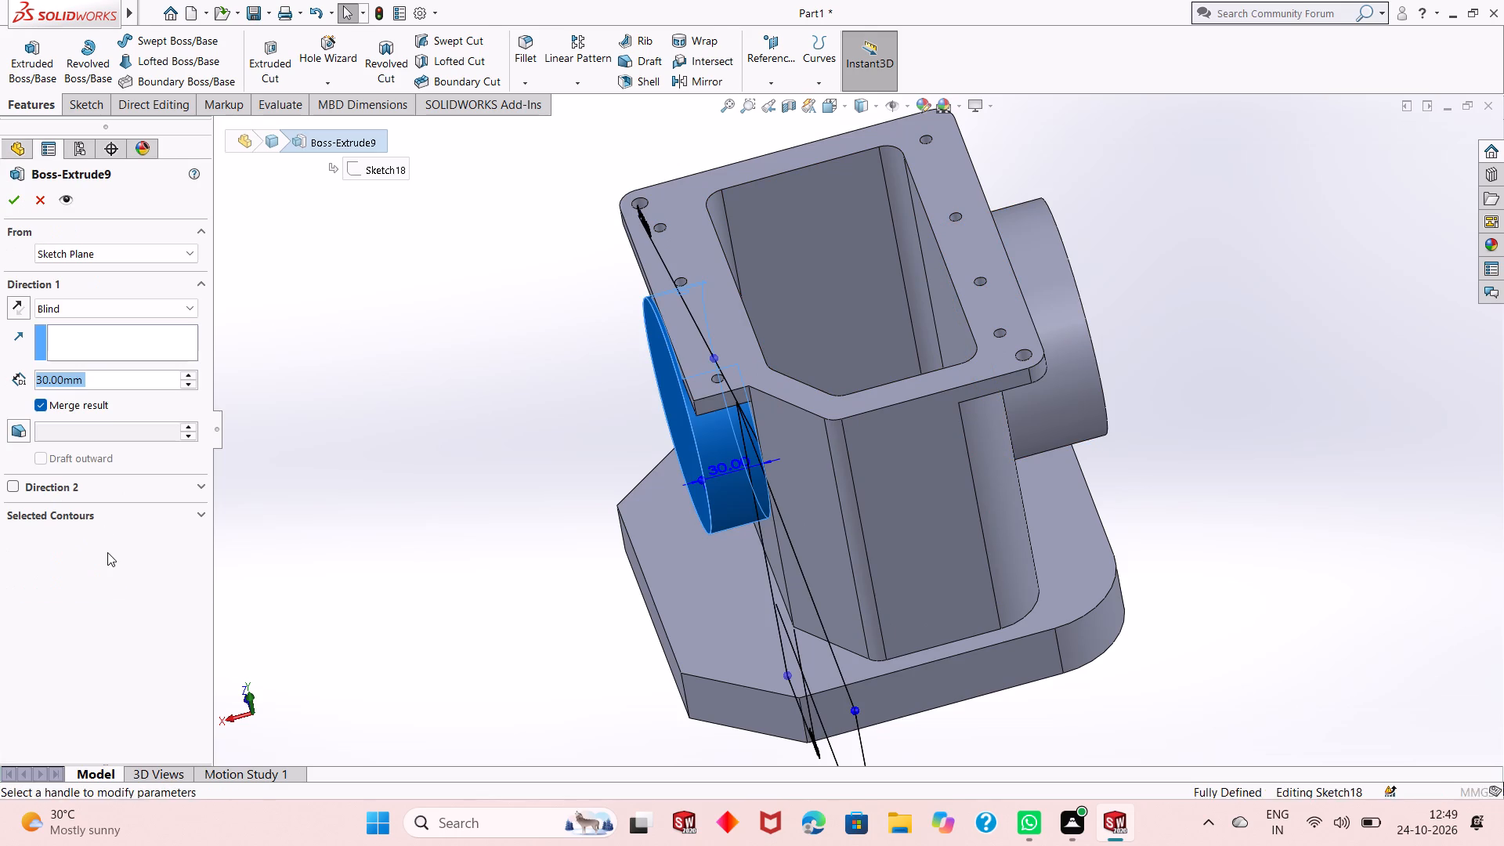
pyautogui.write('29')
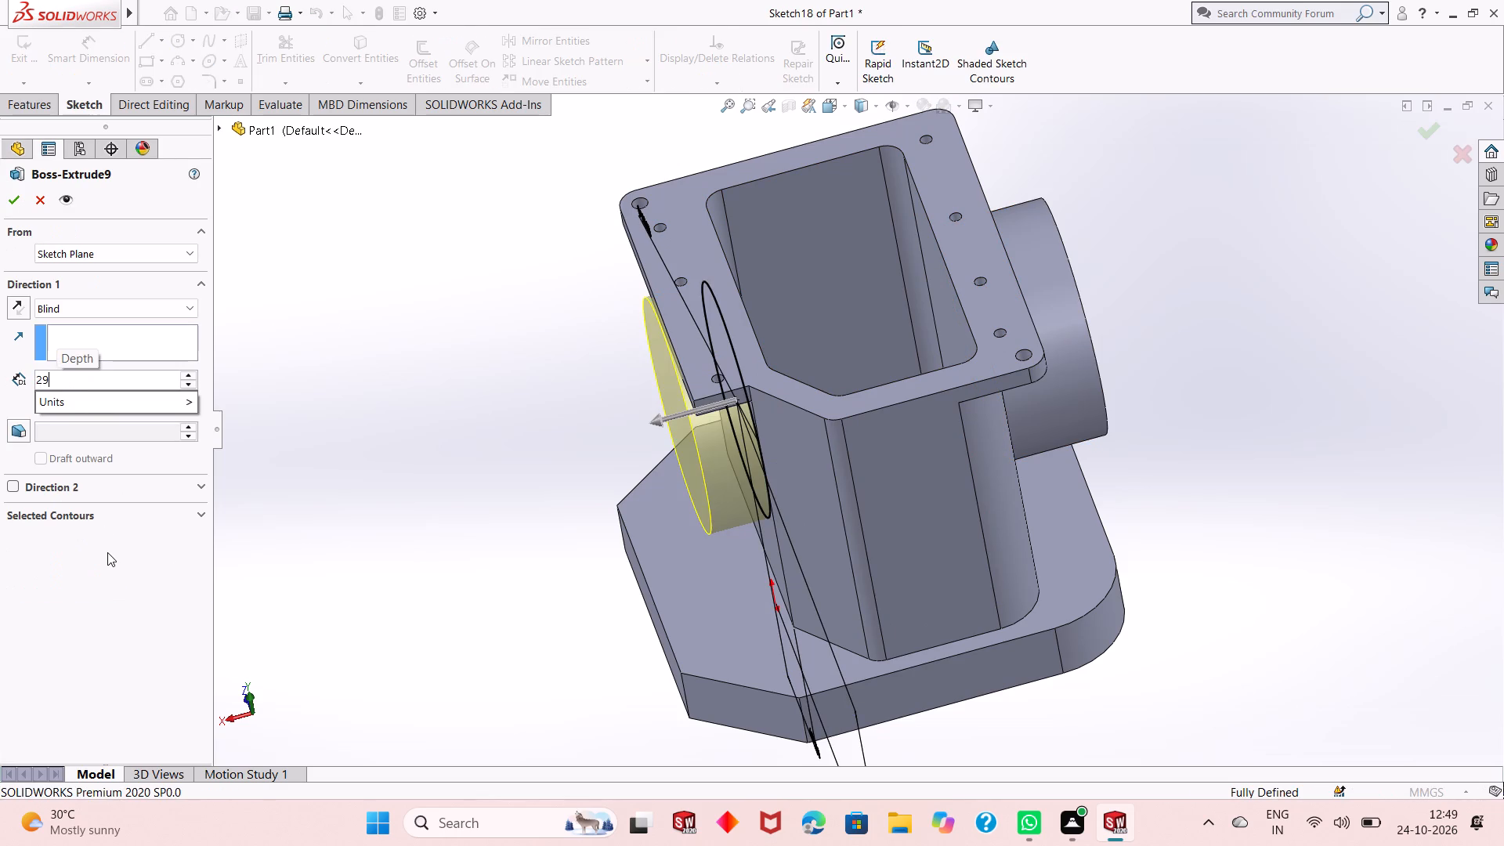
pyautogui.press('Return')
pyautogui.write('28')
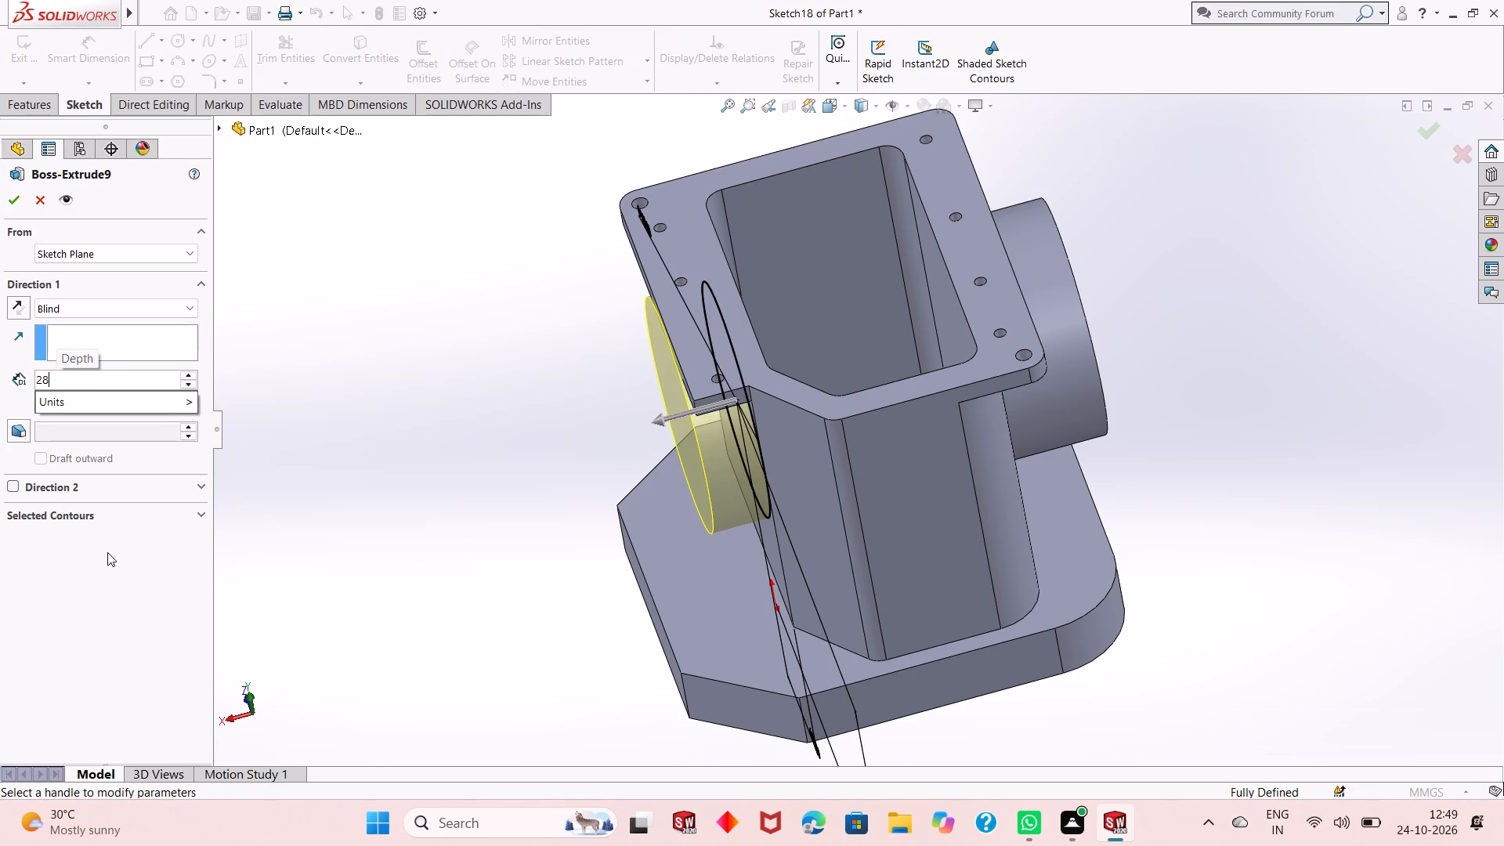
pyautogui.press('Return')
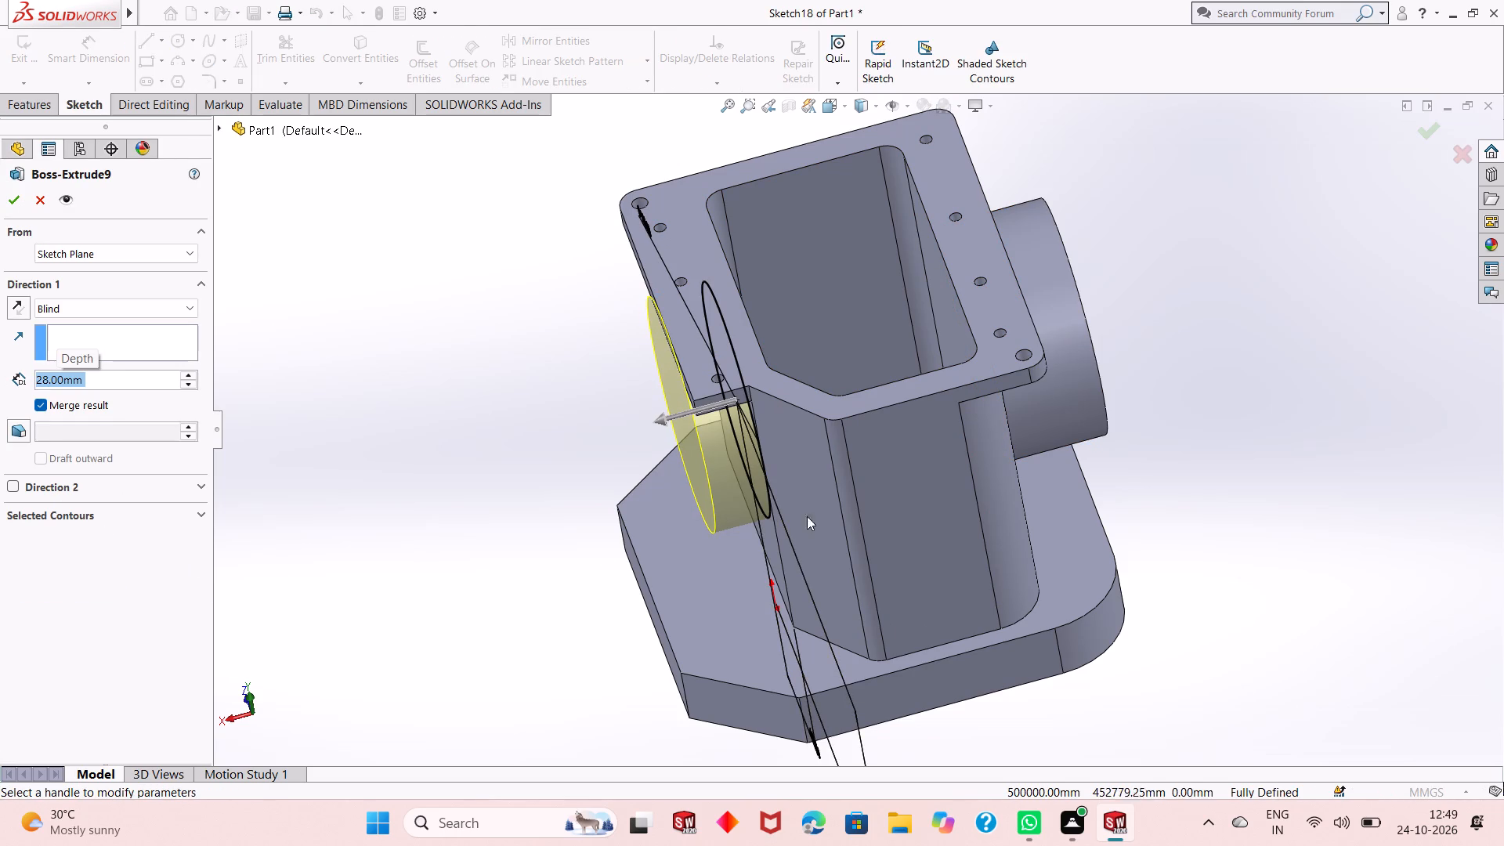
pyautogui.scroll(-3, 815, 396)
pyautogui.moveTo(645, 360); pyautogui.dragTo(662, 295, button='middle')
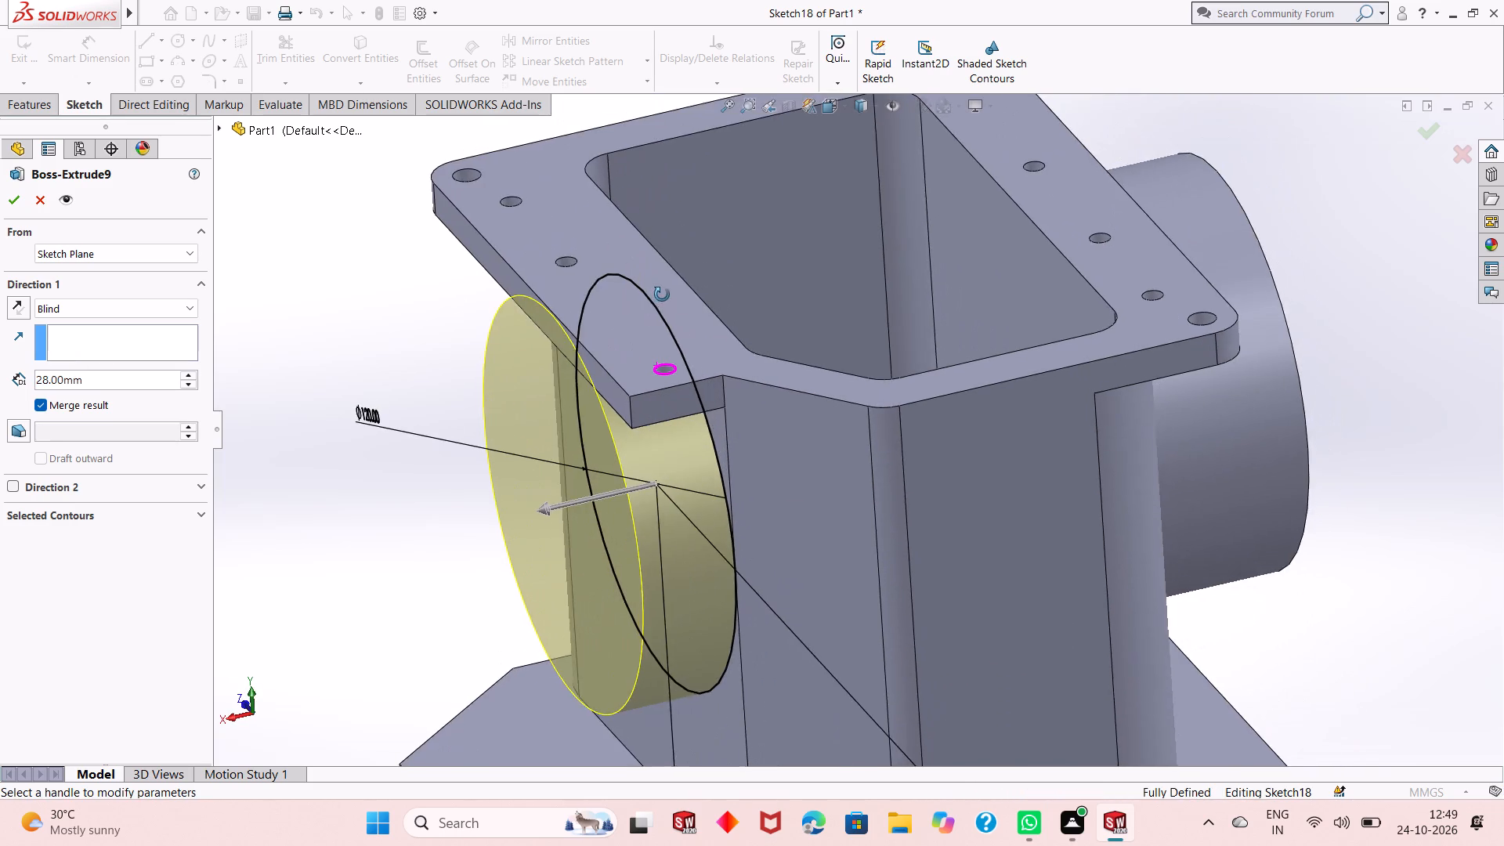
pyautogui.moveTo(662, 295); pyautogui.dragTo(663, 295, button='middle')
pyautogui.scroll(-3, 548, 338)
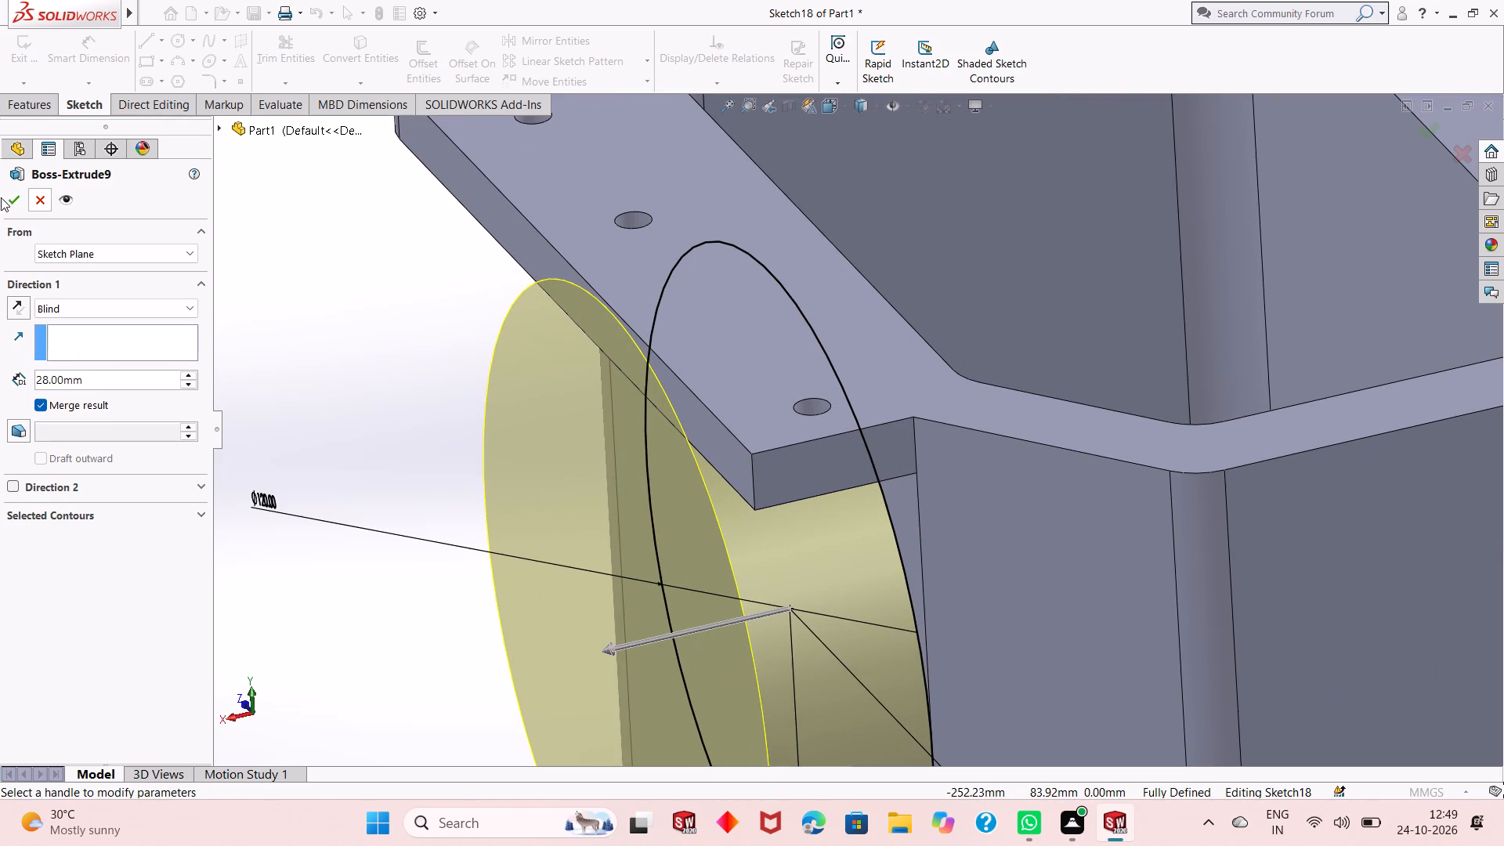
pyautogui.click(5, 197)
# On the flange's small end face beside the angled wall, sketch a corner rectangle about 28 by 88 mm, from the flange's underside down across the boss depth.
pyautogui.scroll(3, 498, 365)
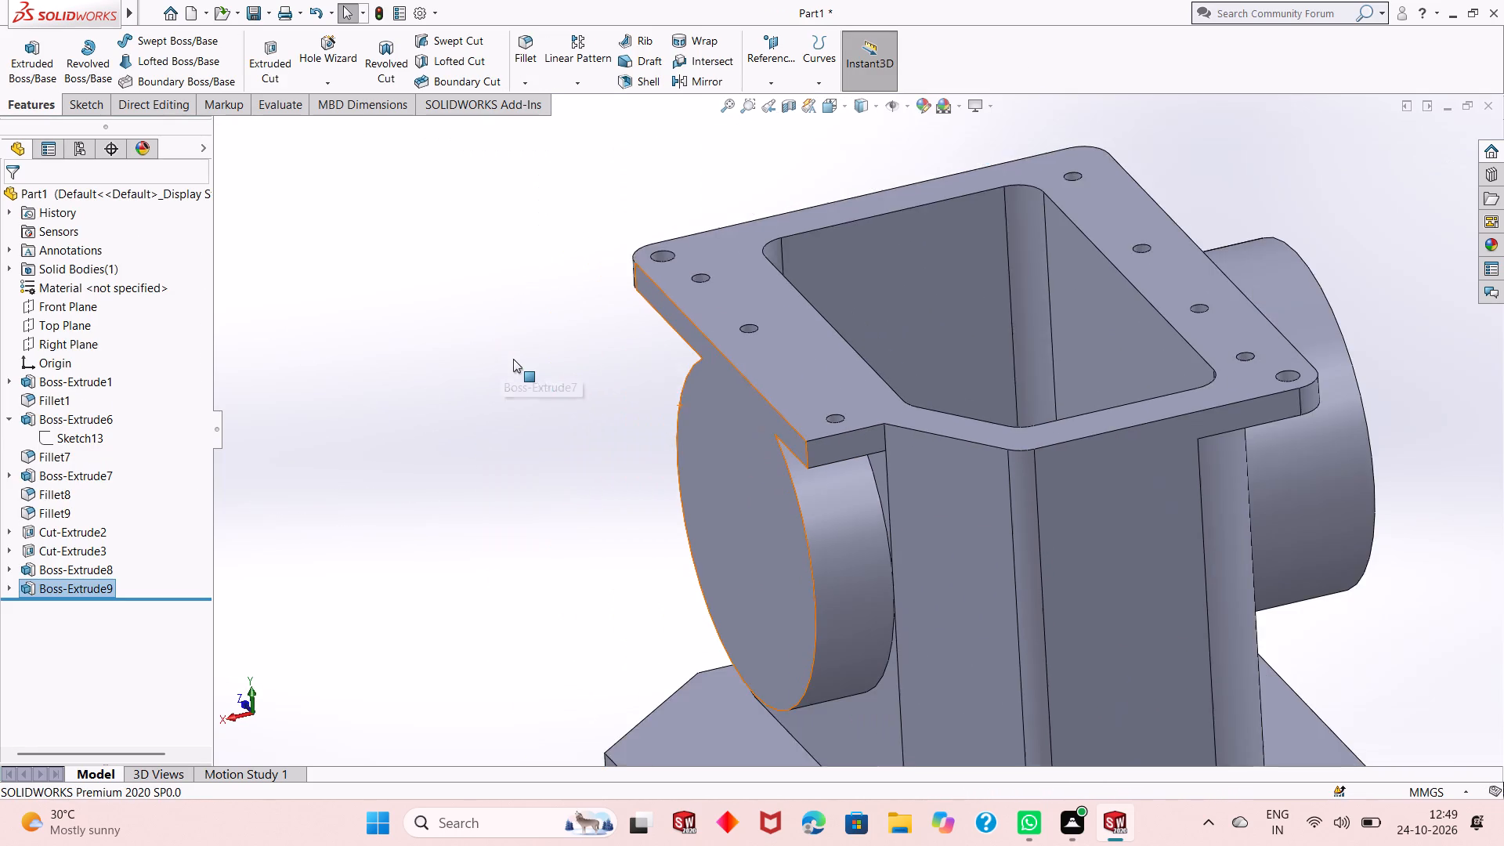
pyautogui.scroll(2, 513, 359)
pyautogui.scroll(2, 752, 508)
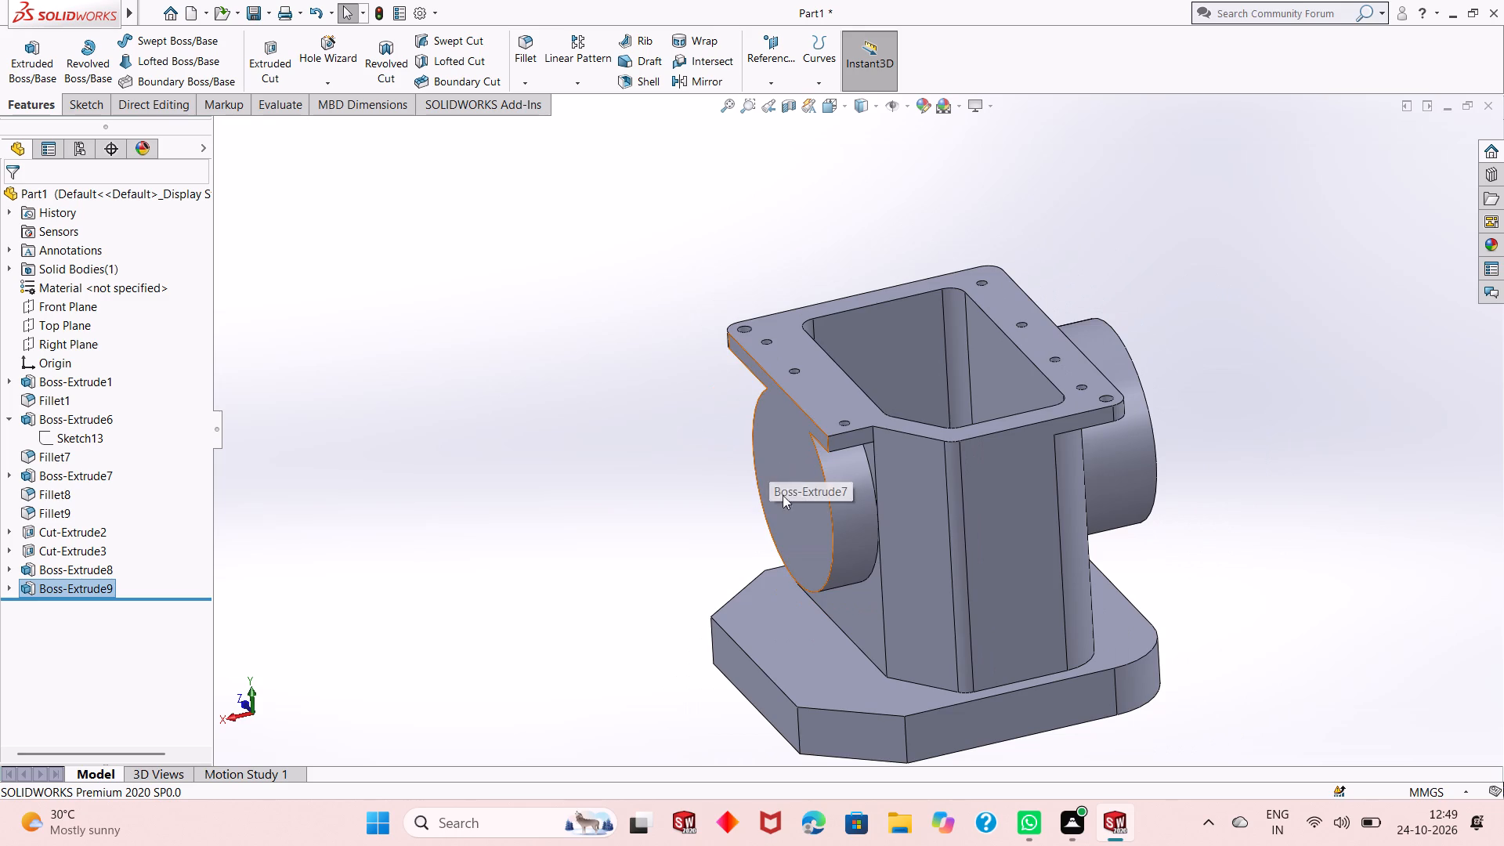
pyautogui.moveTo(790, 504); pyautogui.dragTo(836, 299, button='middle')
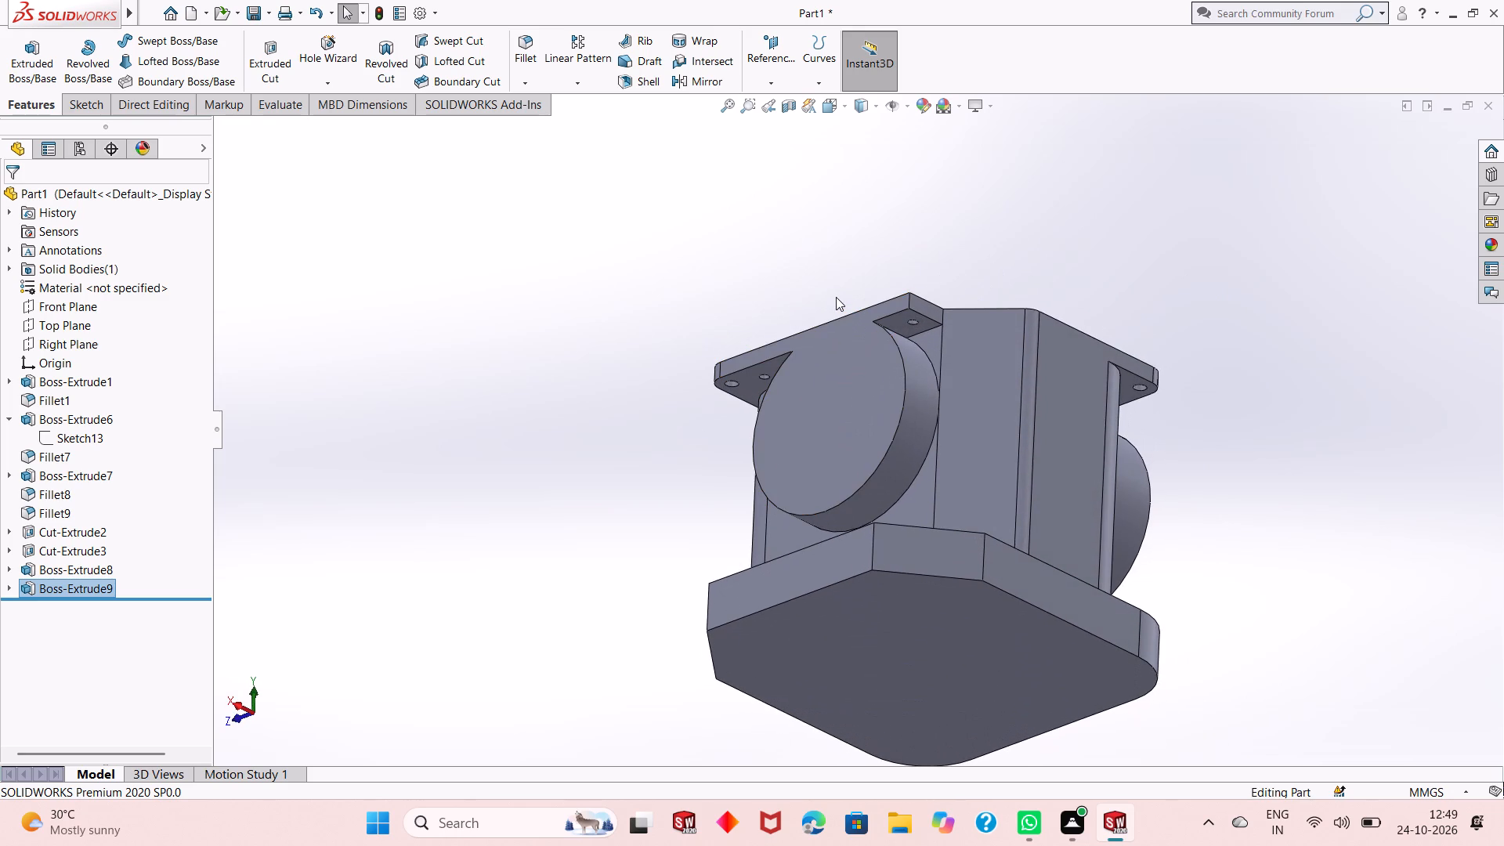
pyautogui.click(924, 308)
pyautogui.click(986, 263)
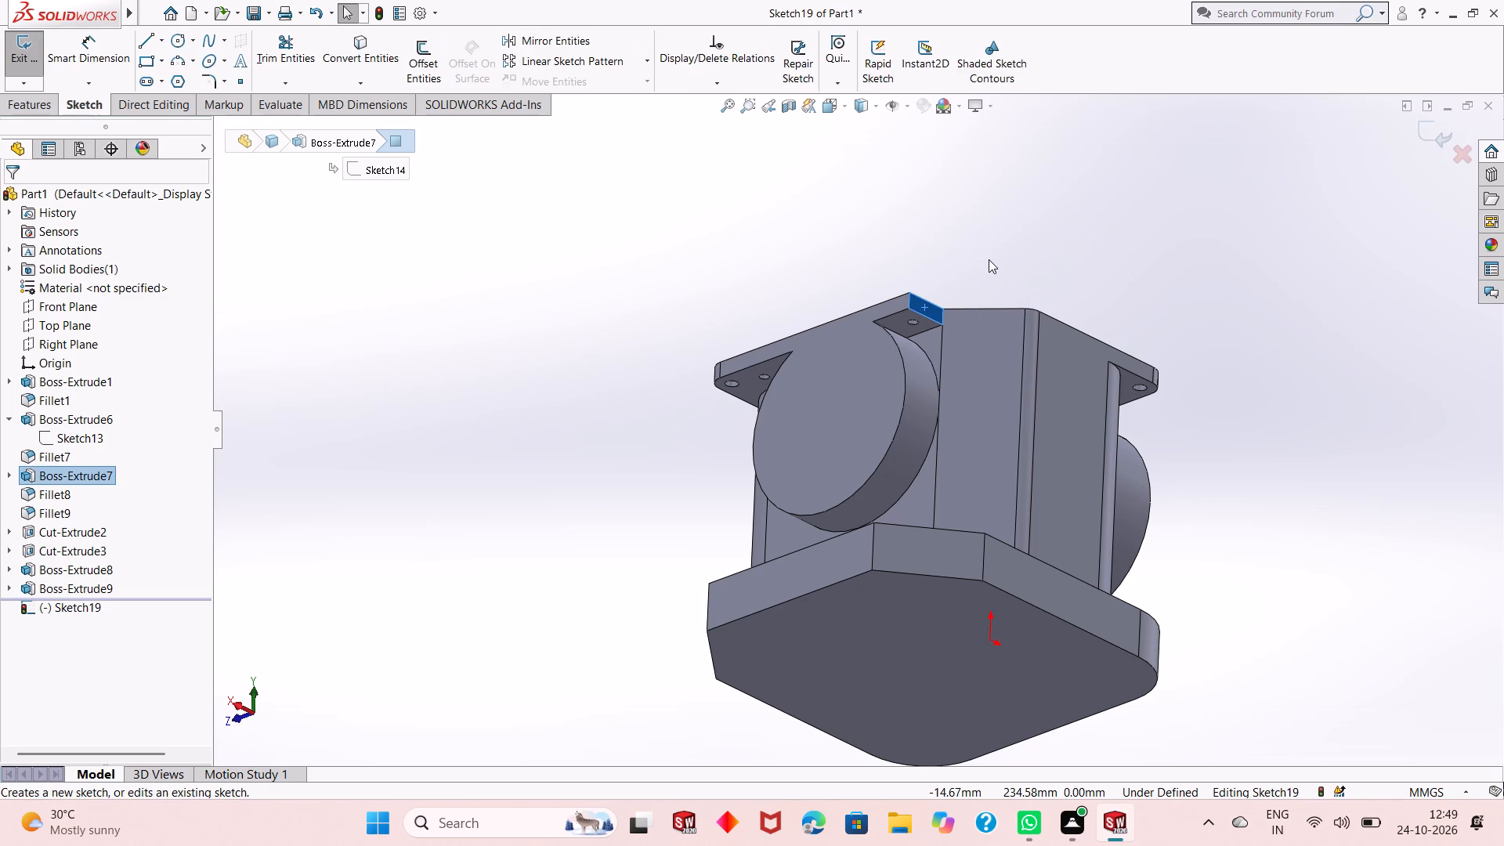
pyautogui.hotkey('ctrl', '8')
pyautogui.press('Escape')
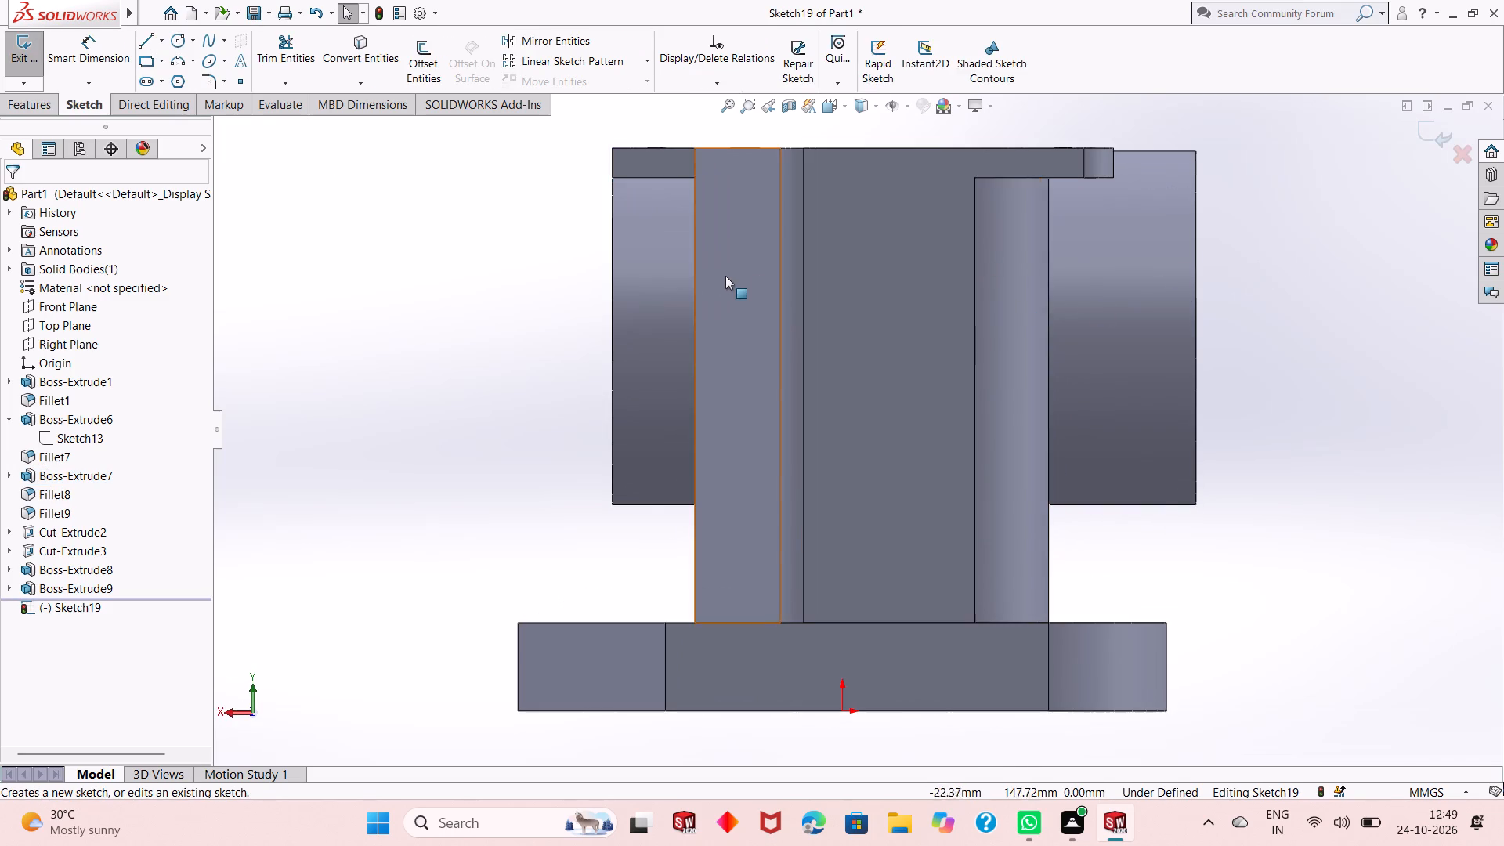
pyautogui.scroll(2, 721, 273)
pyautogui.scroll(-1, 750, 211)
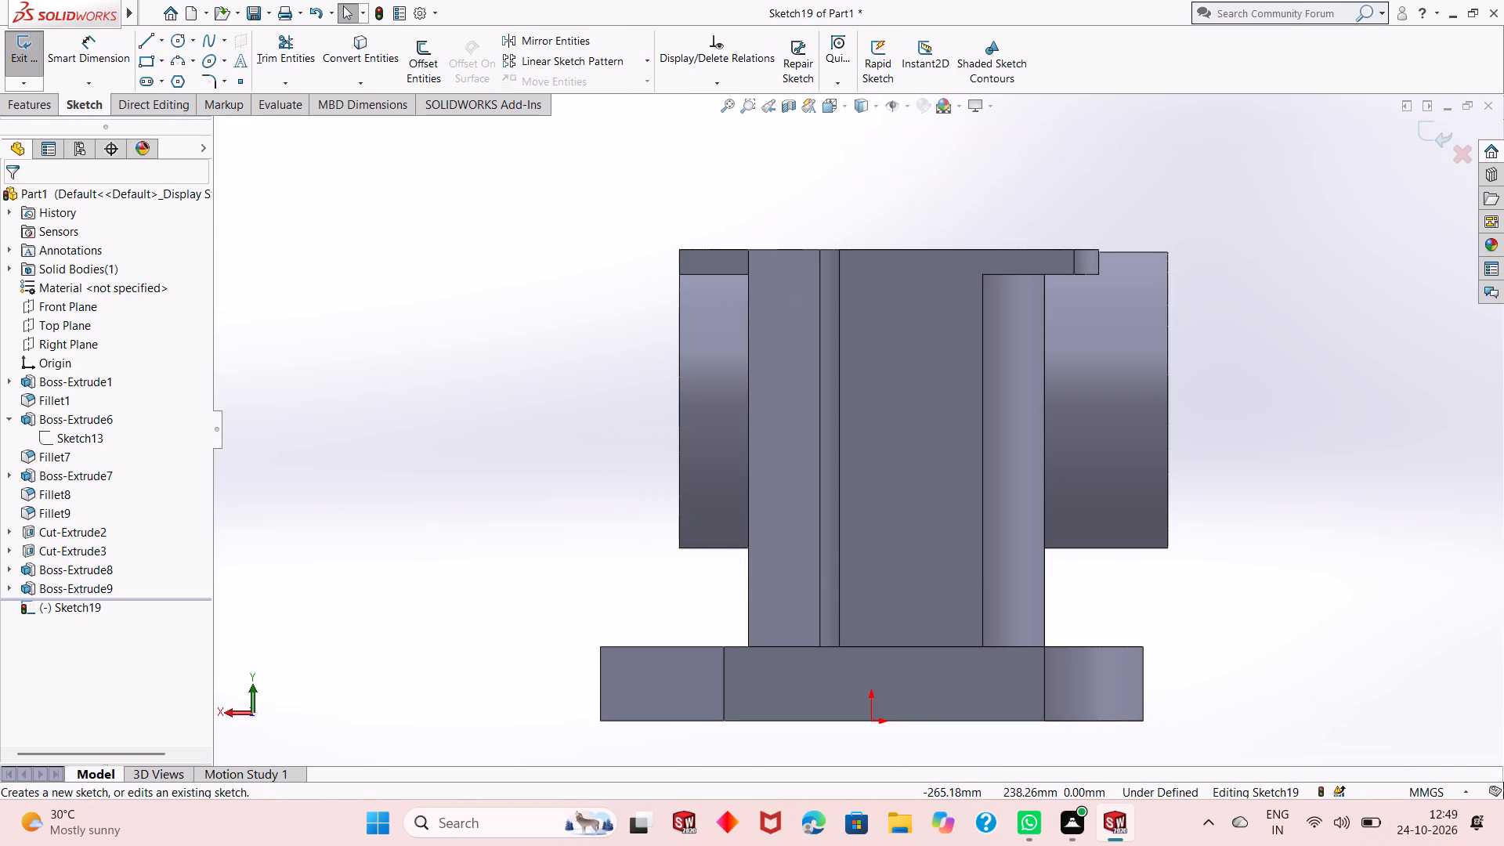
pyautogui.click(146, 60)
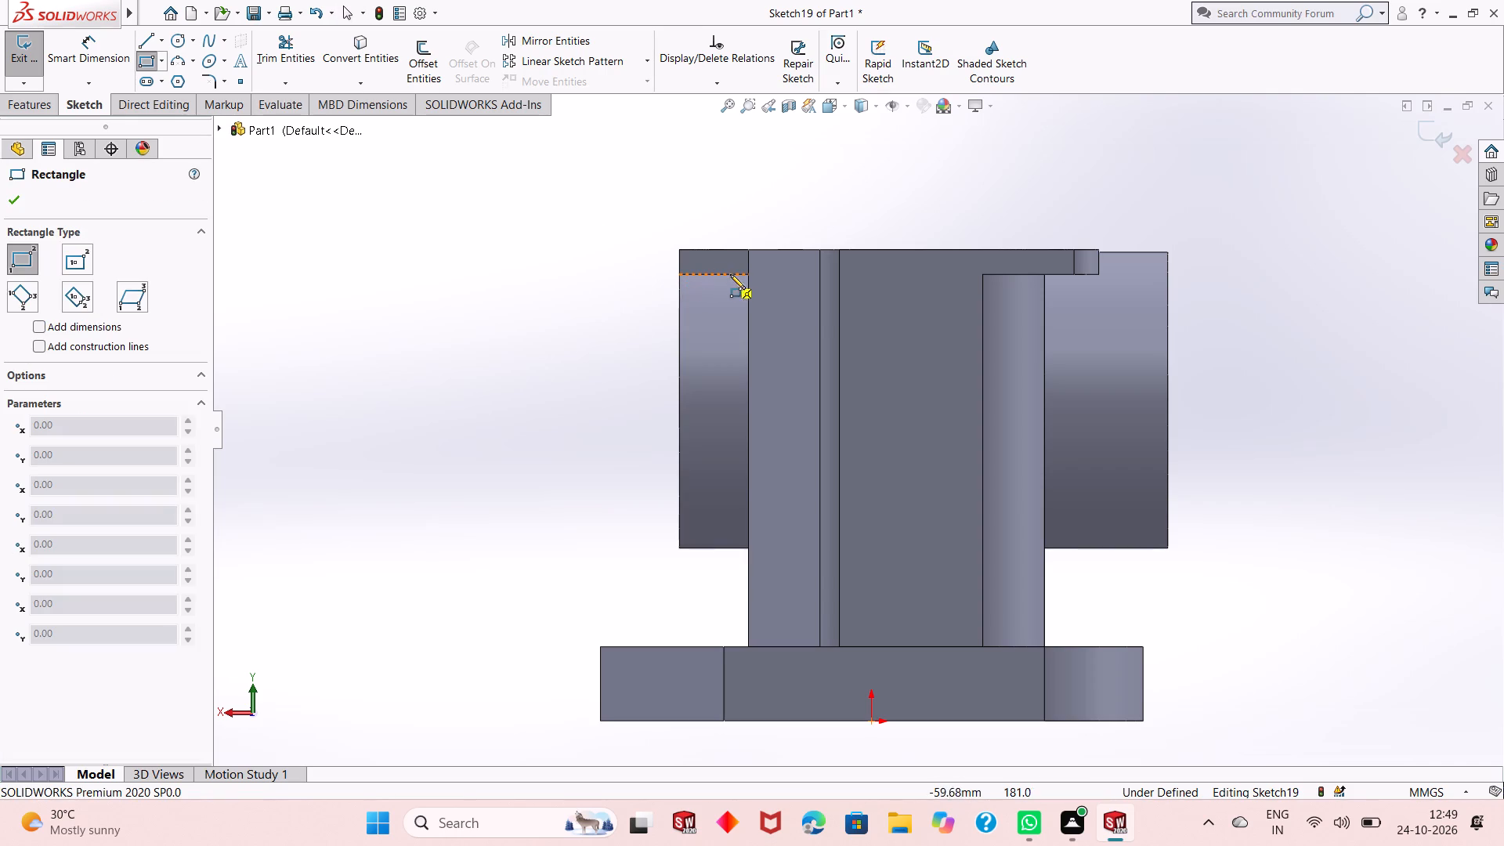
pyautogui.click(750, 273)
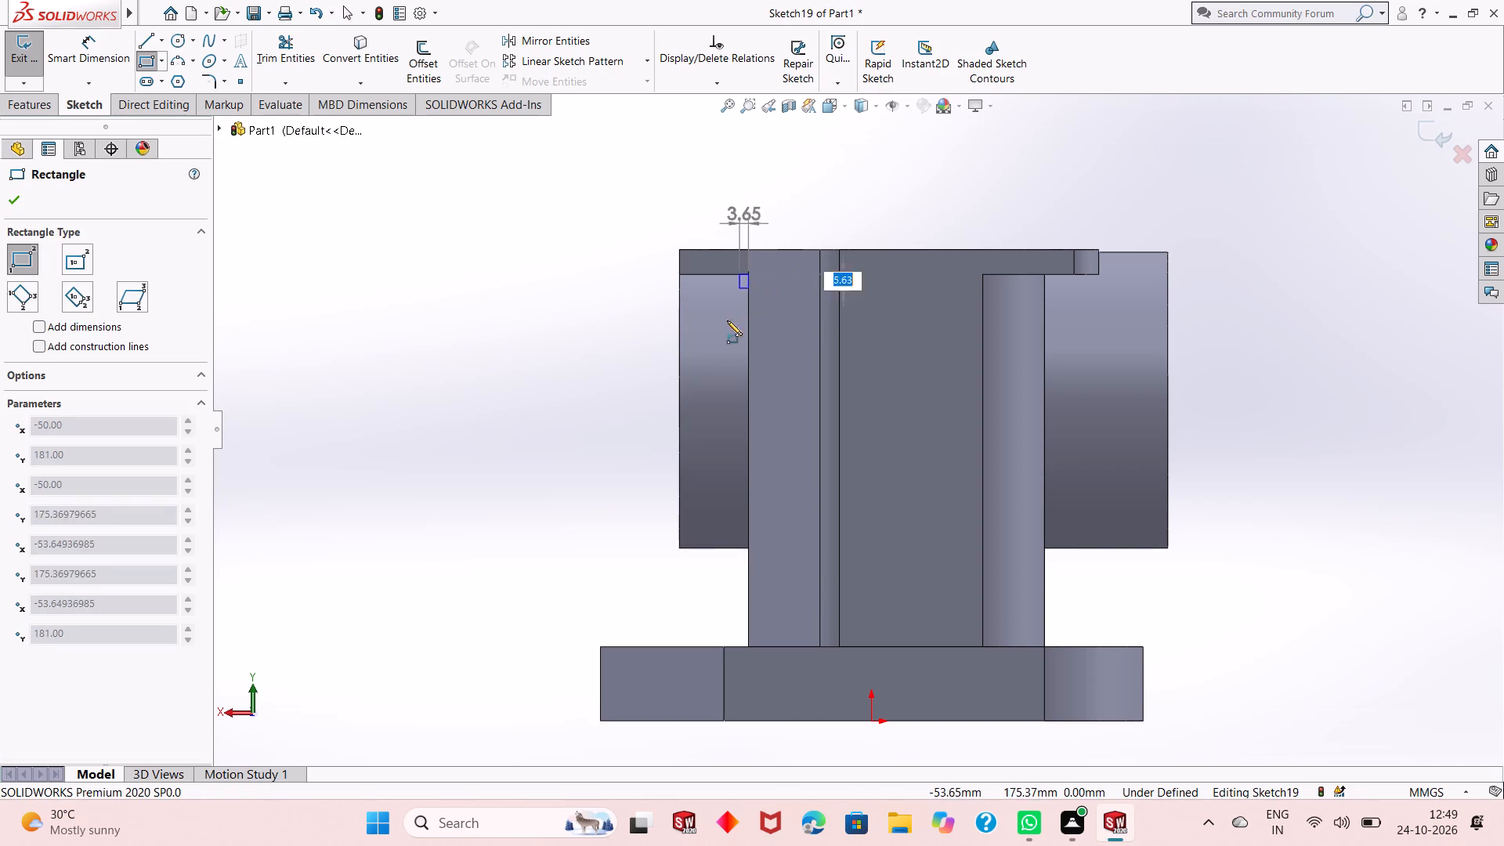
pyautogui.click(678, 490)
pyautogui.rightClick(603, 452)
pyautogui.click(613, 467)
pyautogui.moveTo(638, 439); pyautogui.dragTo(643, 439, button='middle')
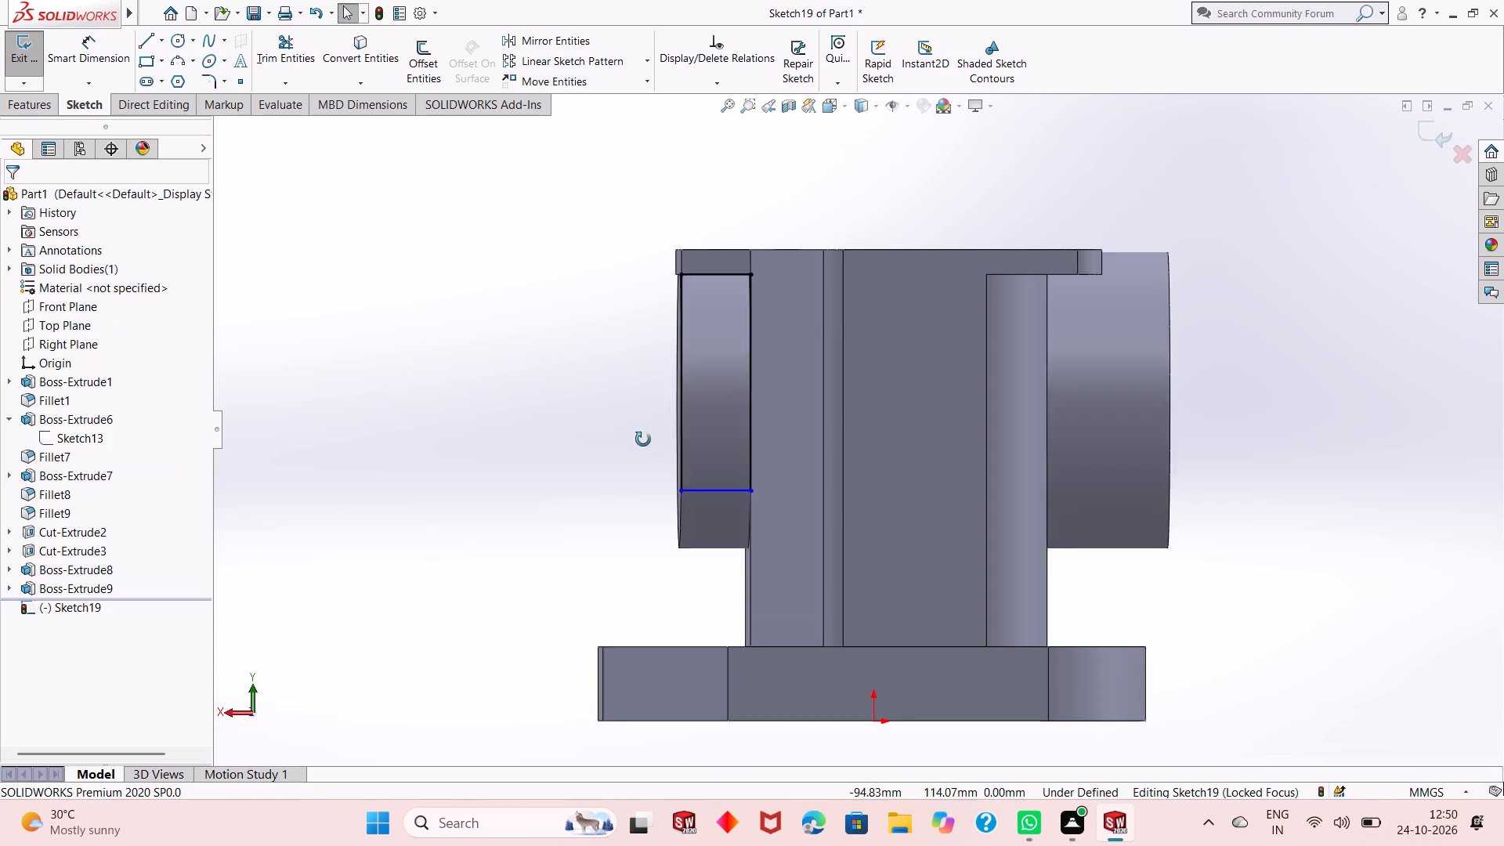
pyautogui.moveTo(643, 439); pyautogui.dragTo(749, 464, button='middle')
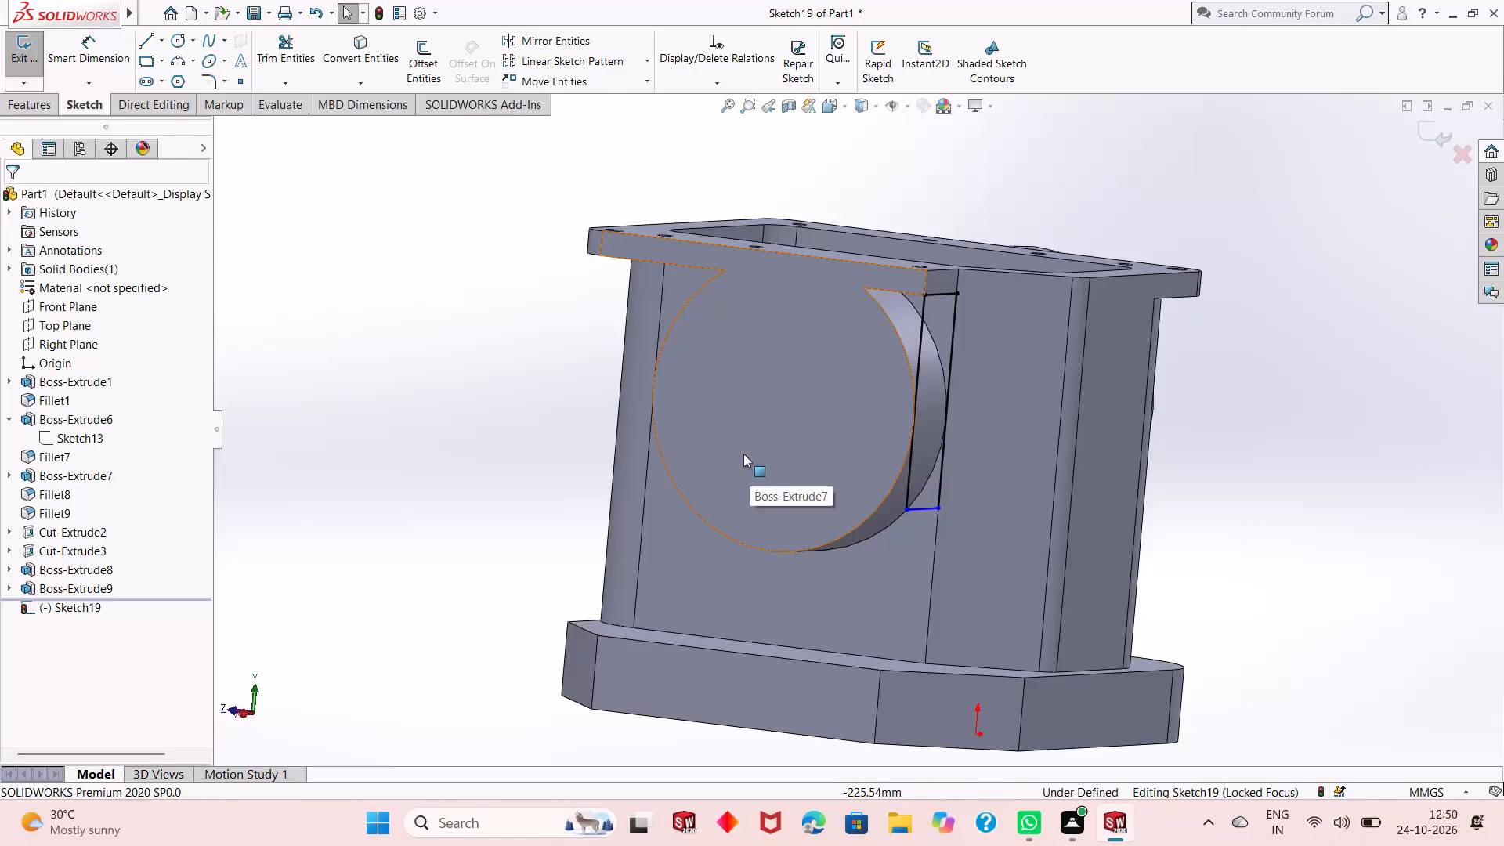
pyautogui.hotkey('ctrl', '8')
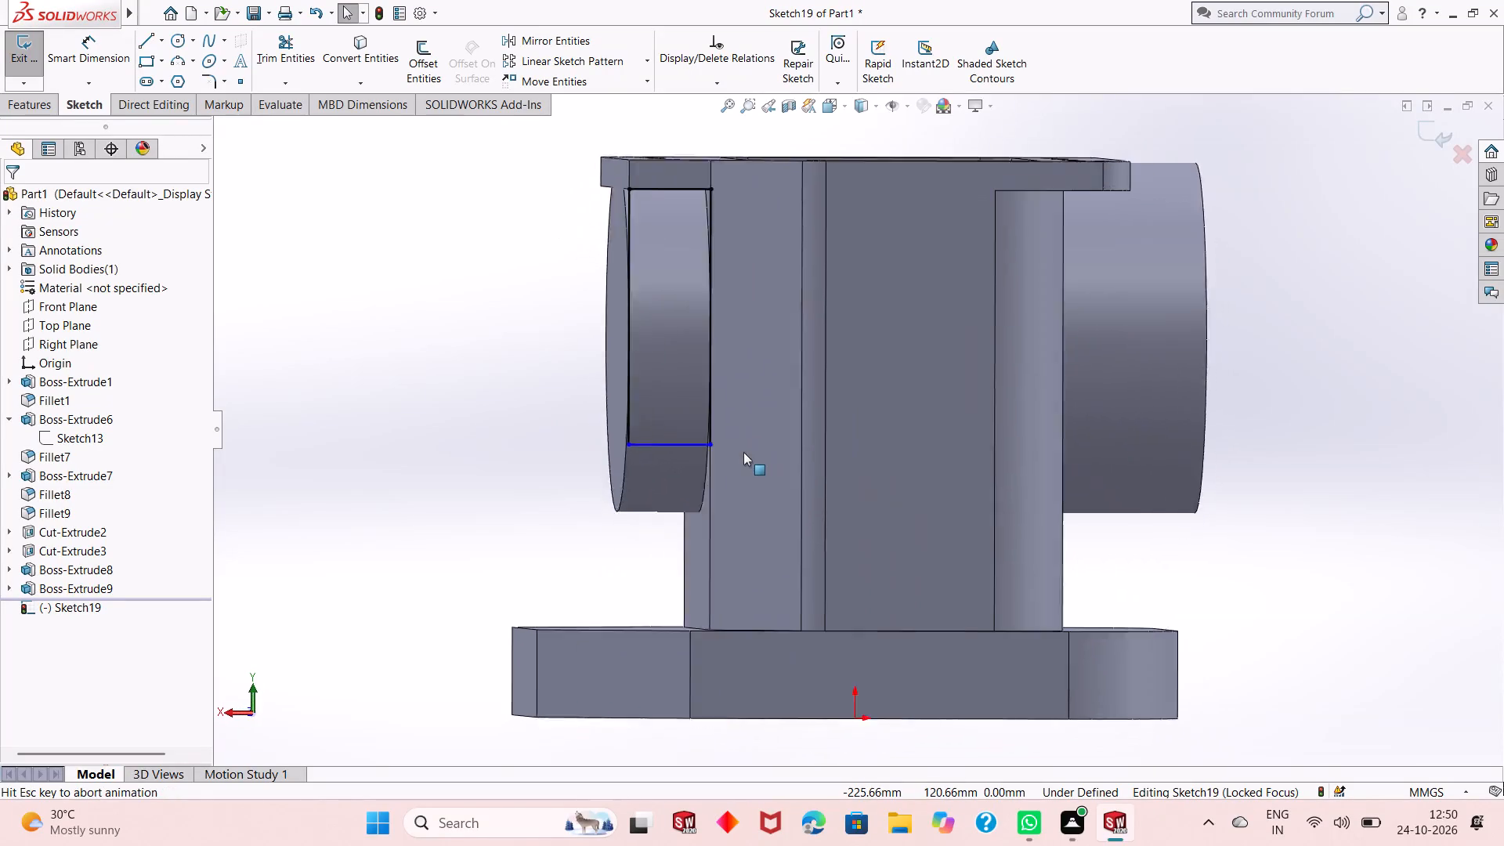
# Replace the tall rectangle with a corner rectangle about 28 by 56 mm, from the flange's underside down to the boss's outer edge near mid-height.
pyautogui.hotkey('ctrl', 'z')
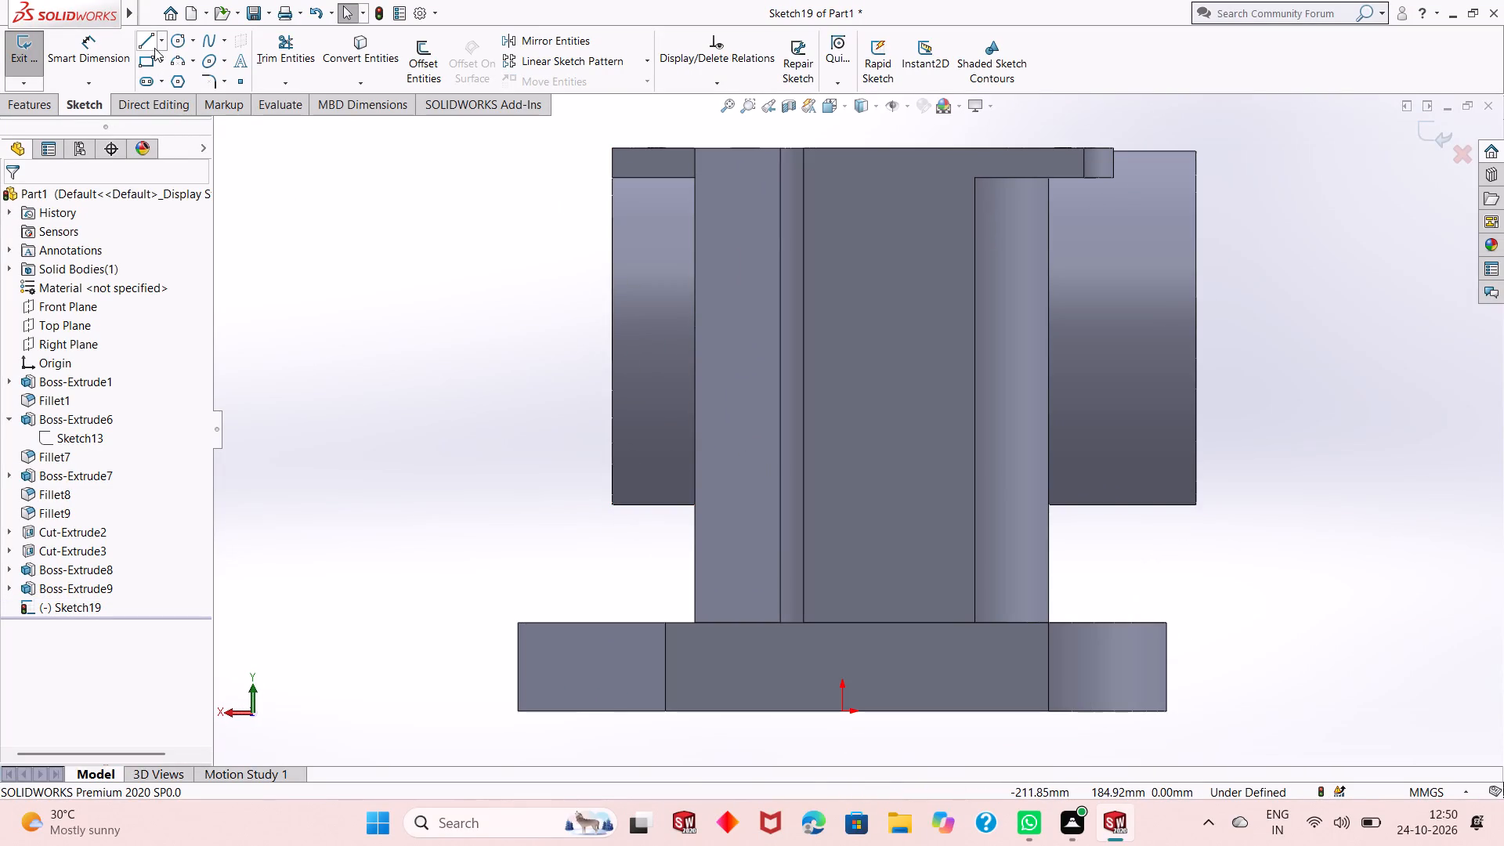
pyautogui.click(144, 68)
pyautogui.click(693, 176)
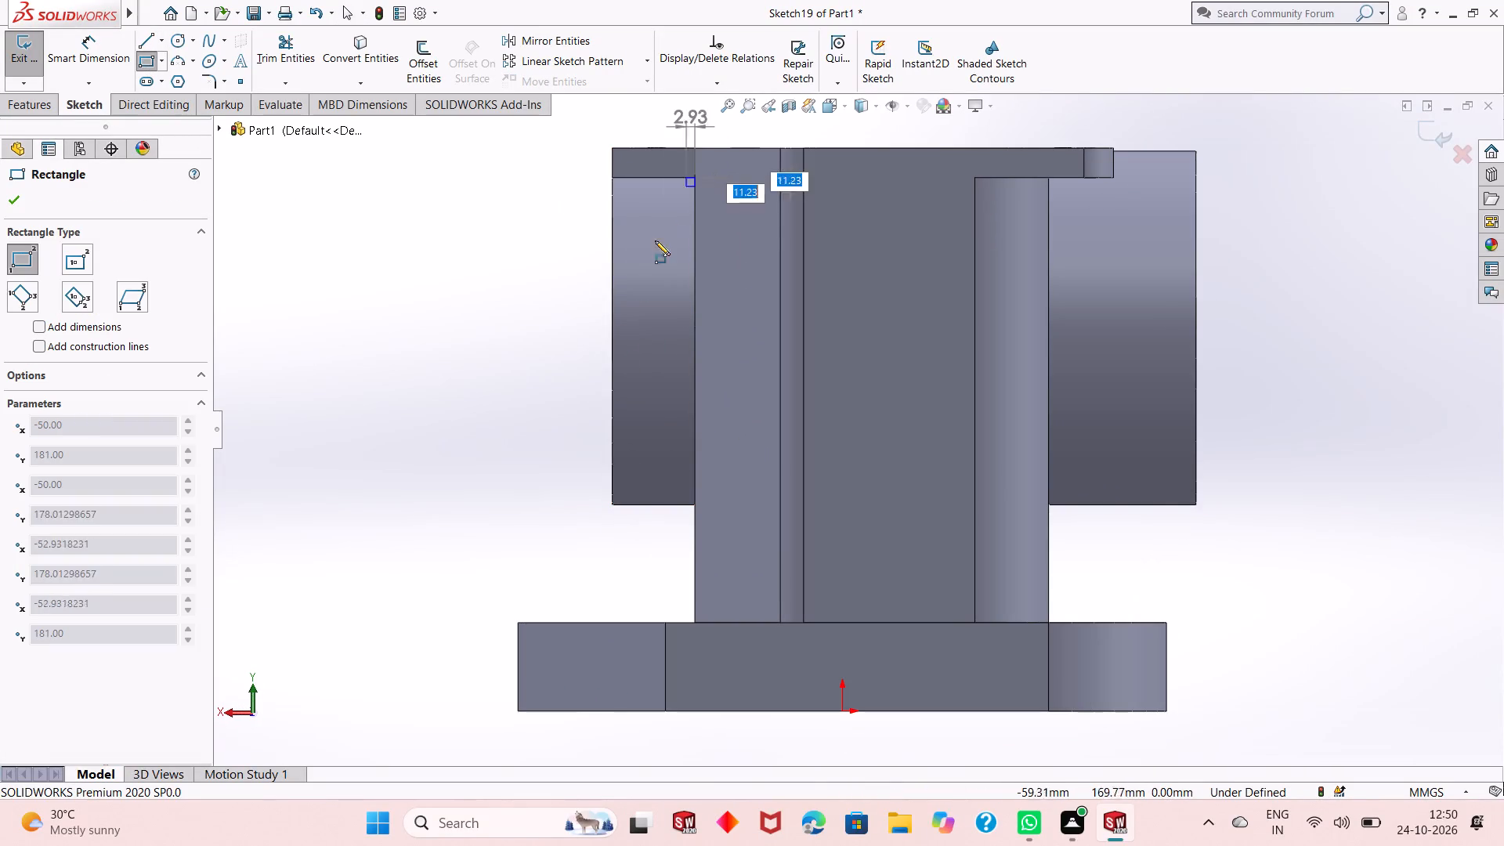
pyautogui.click(611, 343)
pyautogui.rightClick(530, 318)
pyautogui.click(560, 327)
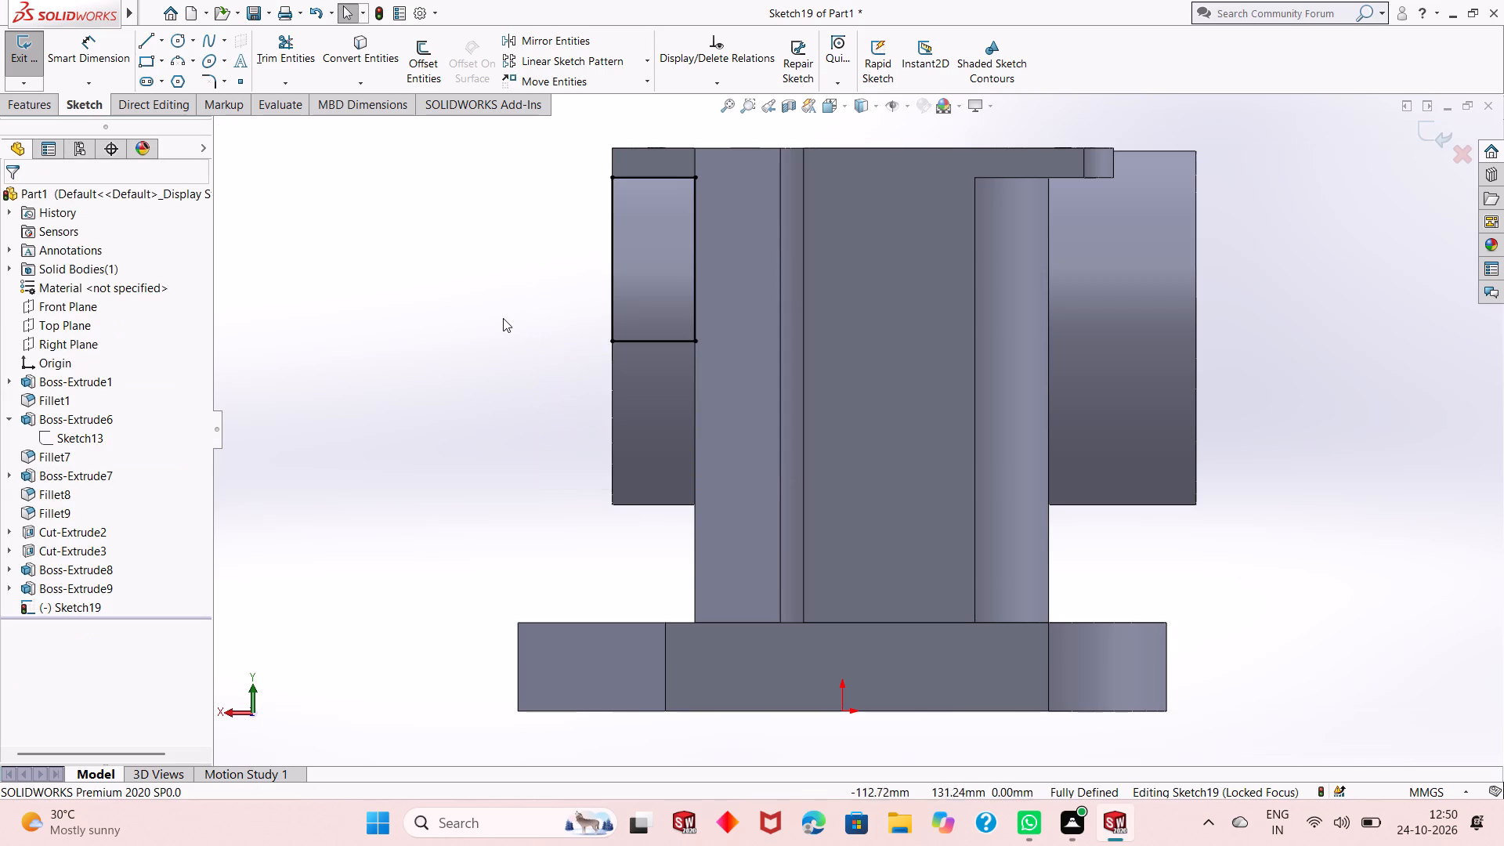
# Extrude the rectangle in the reversed direction Up To Next with merged result, filling the corner between the round boss and the flange.
pyautogui.moveTo(501, 318); pyautogui.dragTo(645, 304, button='middle')
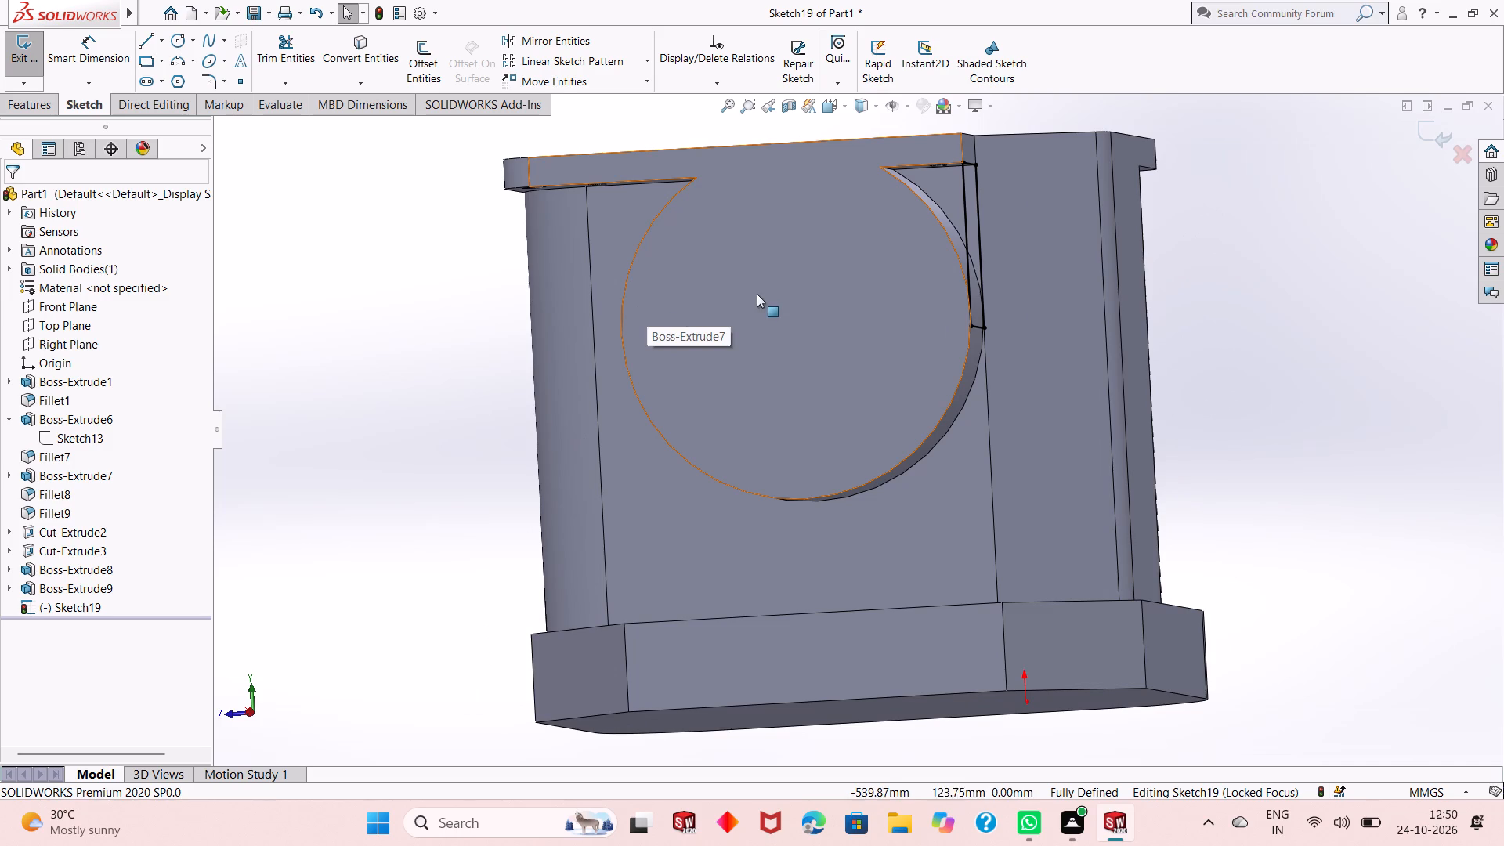
pyautogui.moveTo(758, 295); pyautogui.dragTo(784, 352, button='middle')
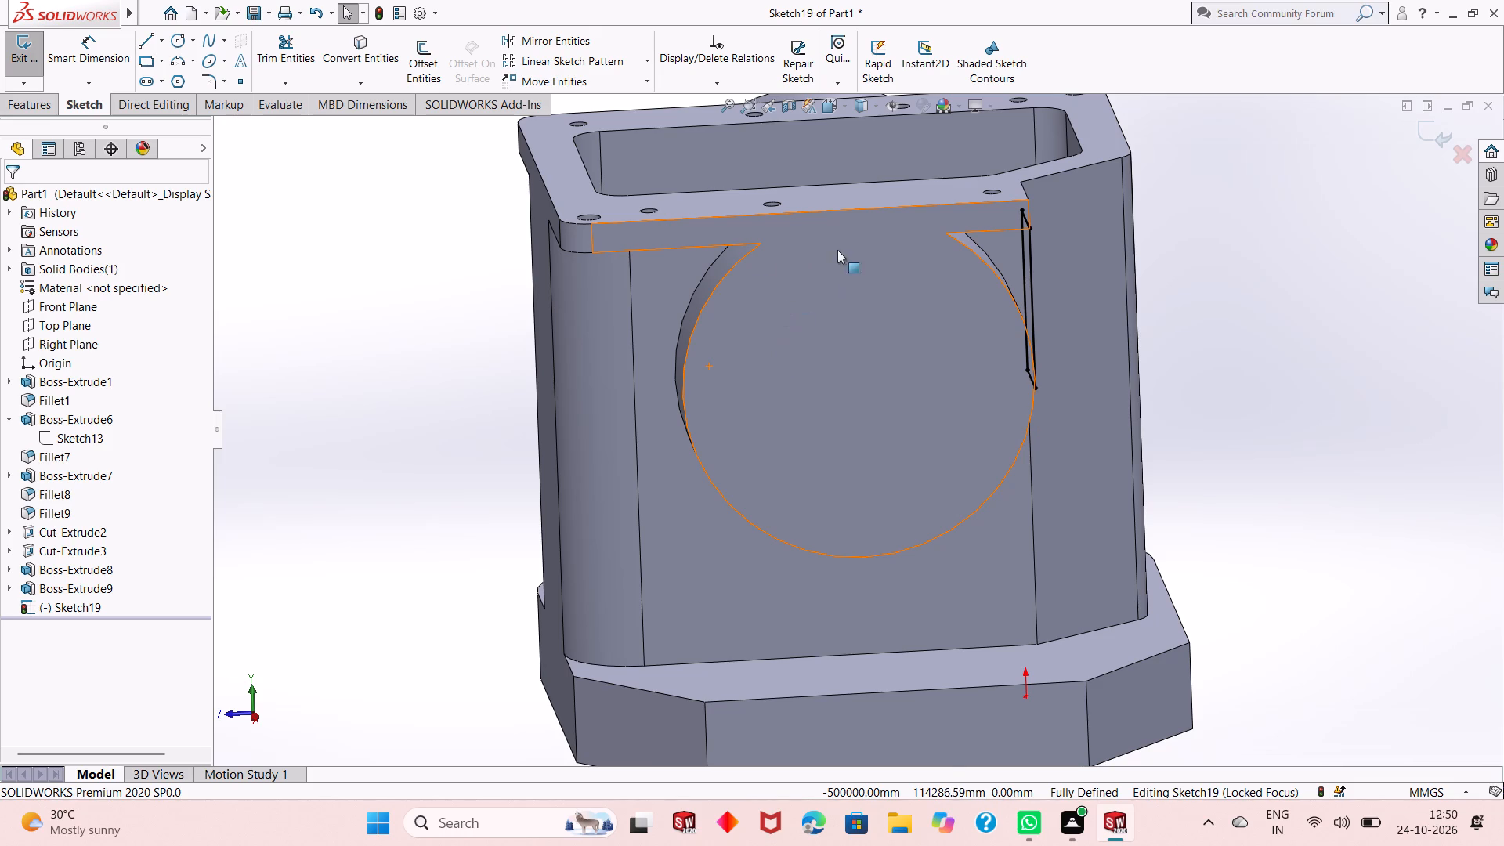
pyautogui.click(34, 112)
pyautogui.click(34, 91)
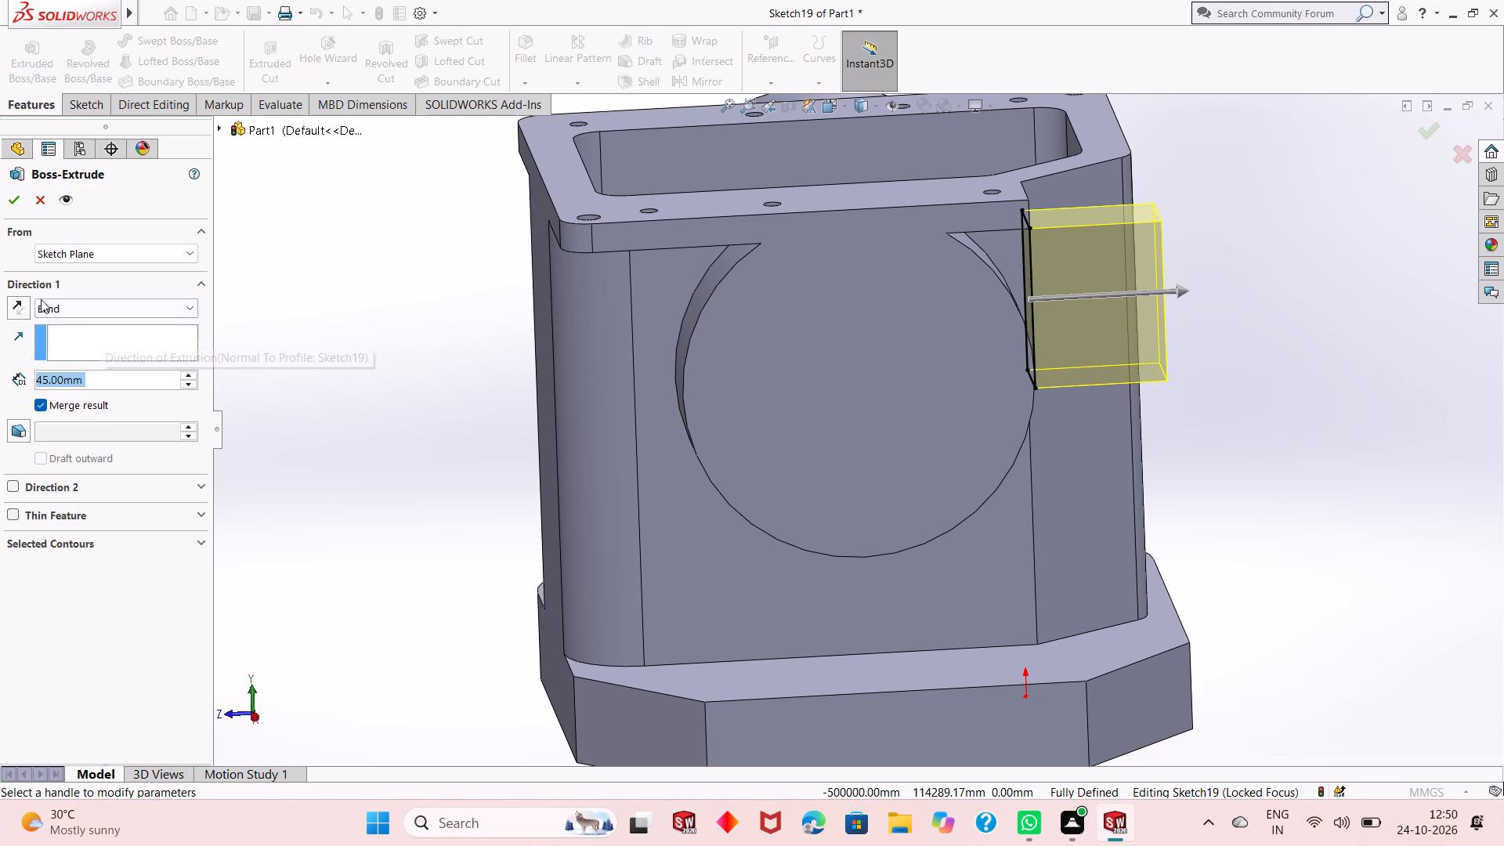
pyautogui.click(14, 299)
pyautogui.click(136, 305)
pyautogui.click(142, 356)
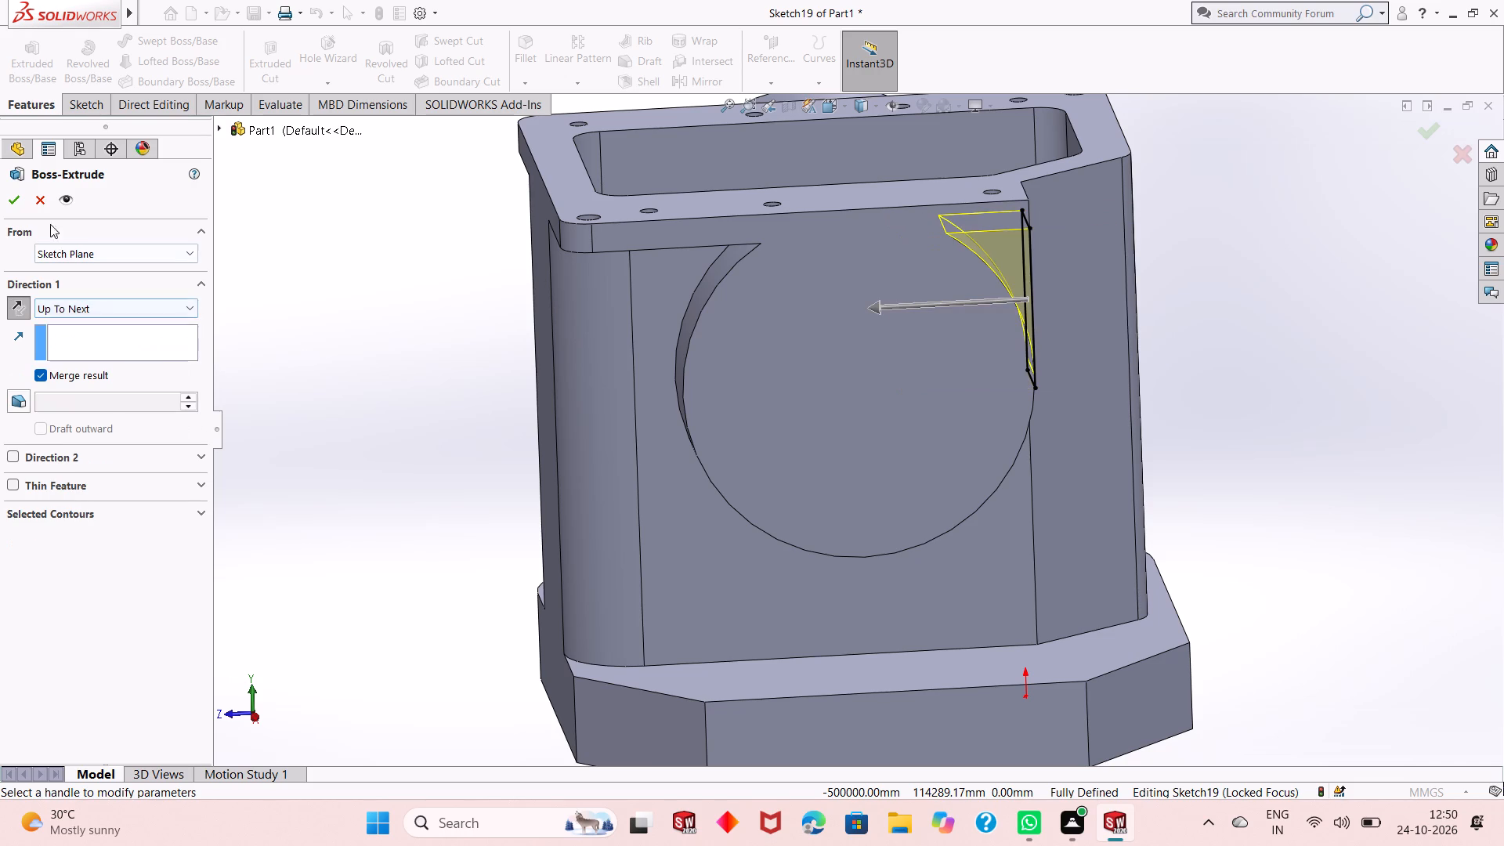
pyautogui.click(18, 201)
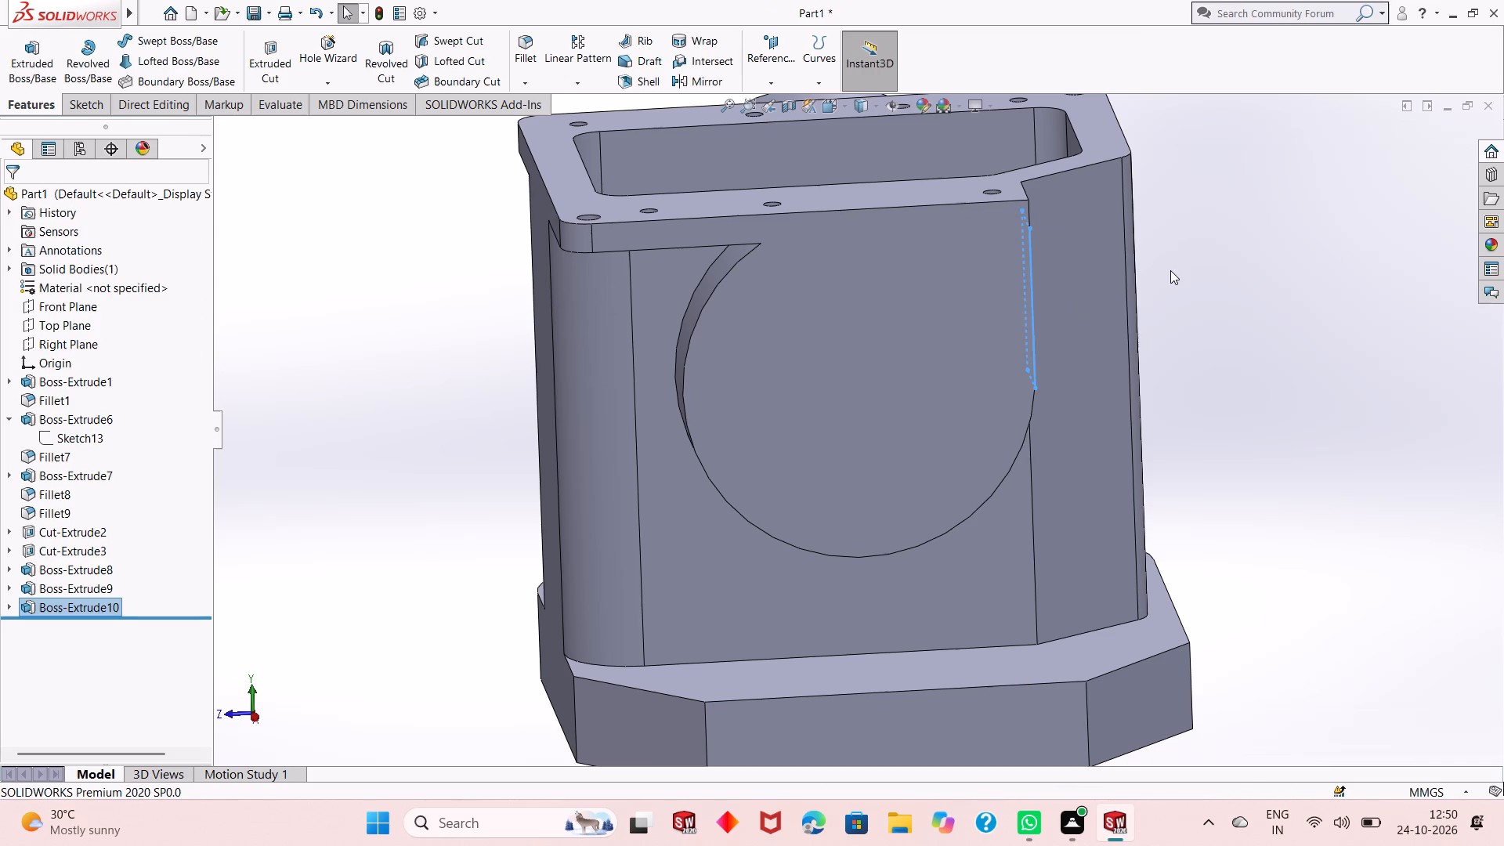
# Examine the filled corner and the open gap between the round boss and the flange's underside on its other side.
pyautogui.moveTo(1173, 273); pyautogui.dragTo(1109, 262, button='middle')
pyautogui.click(1299, 293)
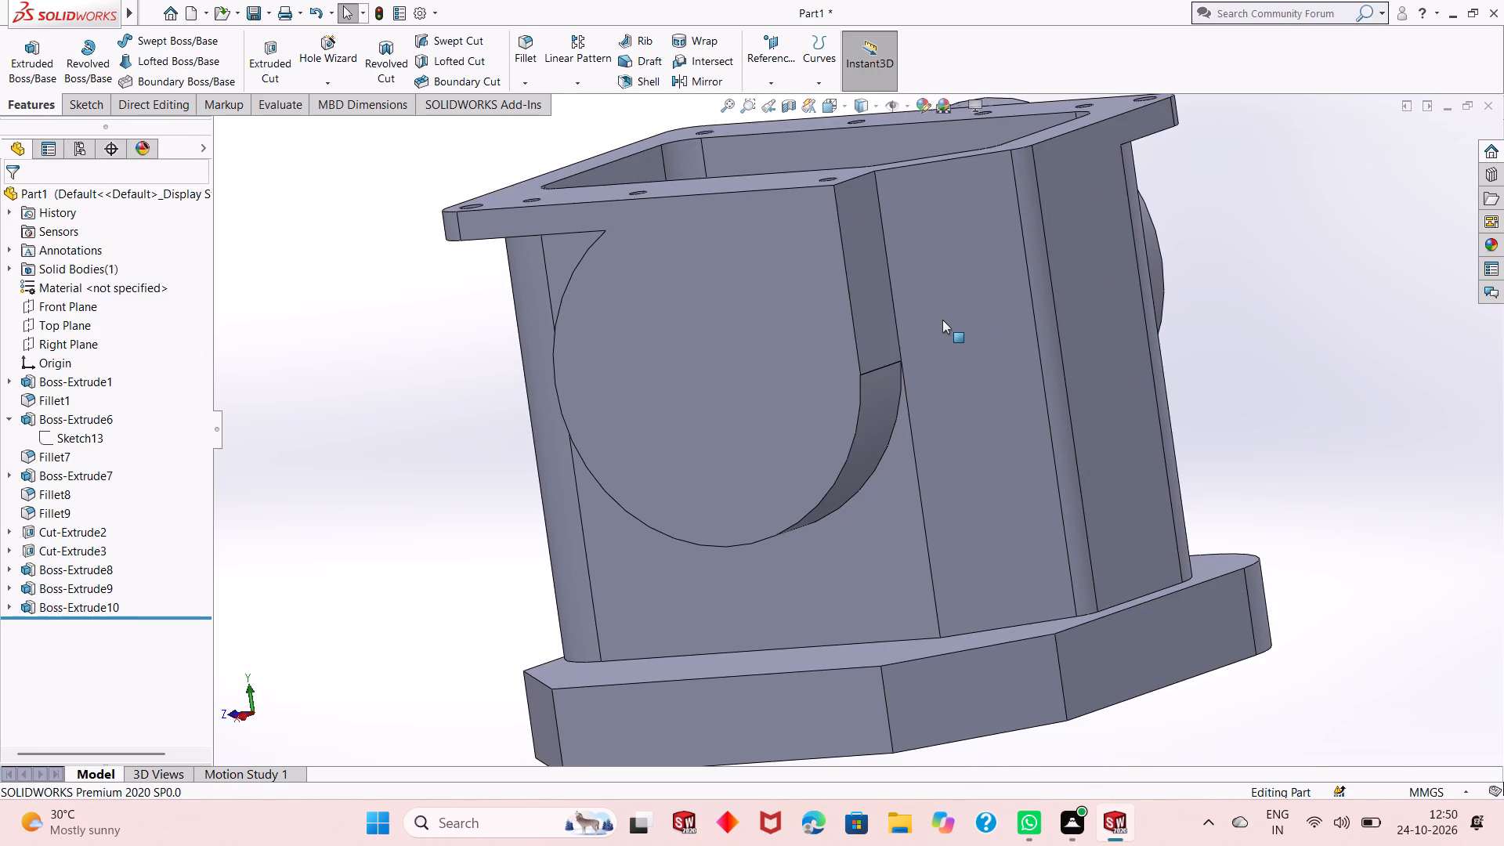
pyautogui.scroll(2, 942, 320)
pyautogui.moveTo(942, 311); pyautogui.dragTo(963, 336, button='middle')
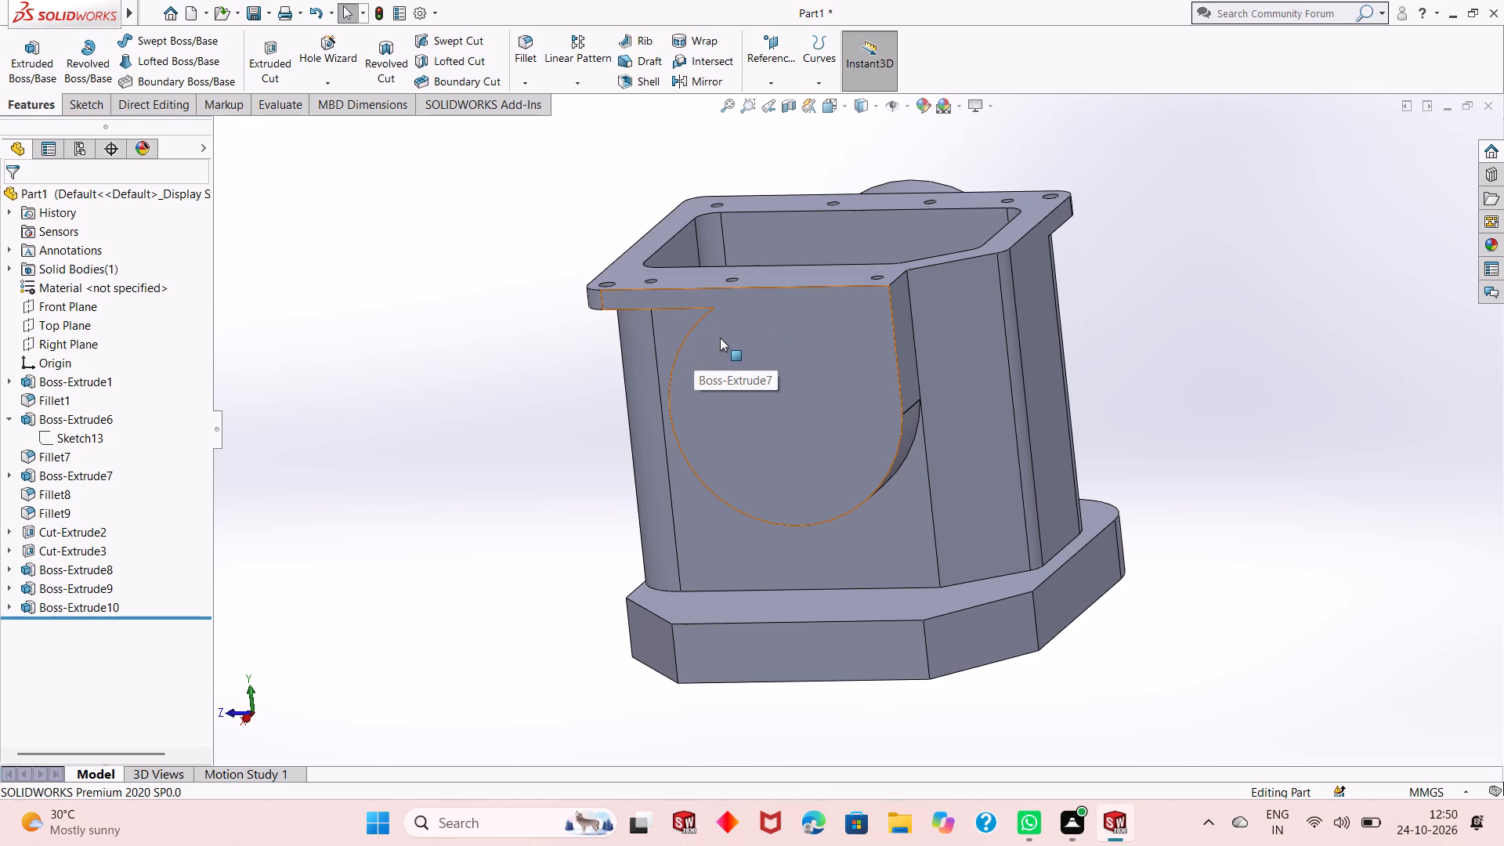
pyautogui.moveTo(725, 349); pyautogui.dragTo(810, 282, button='middle')
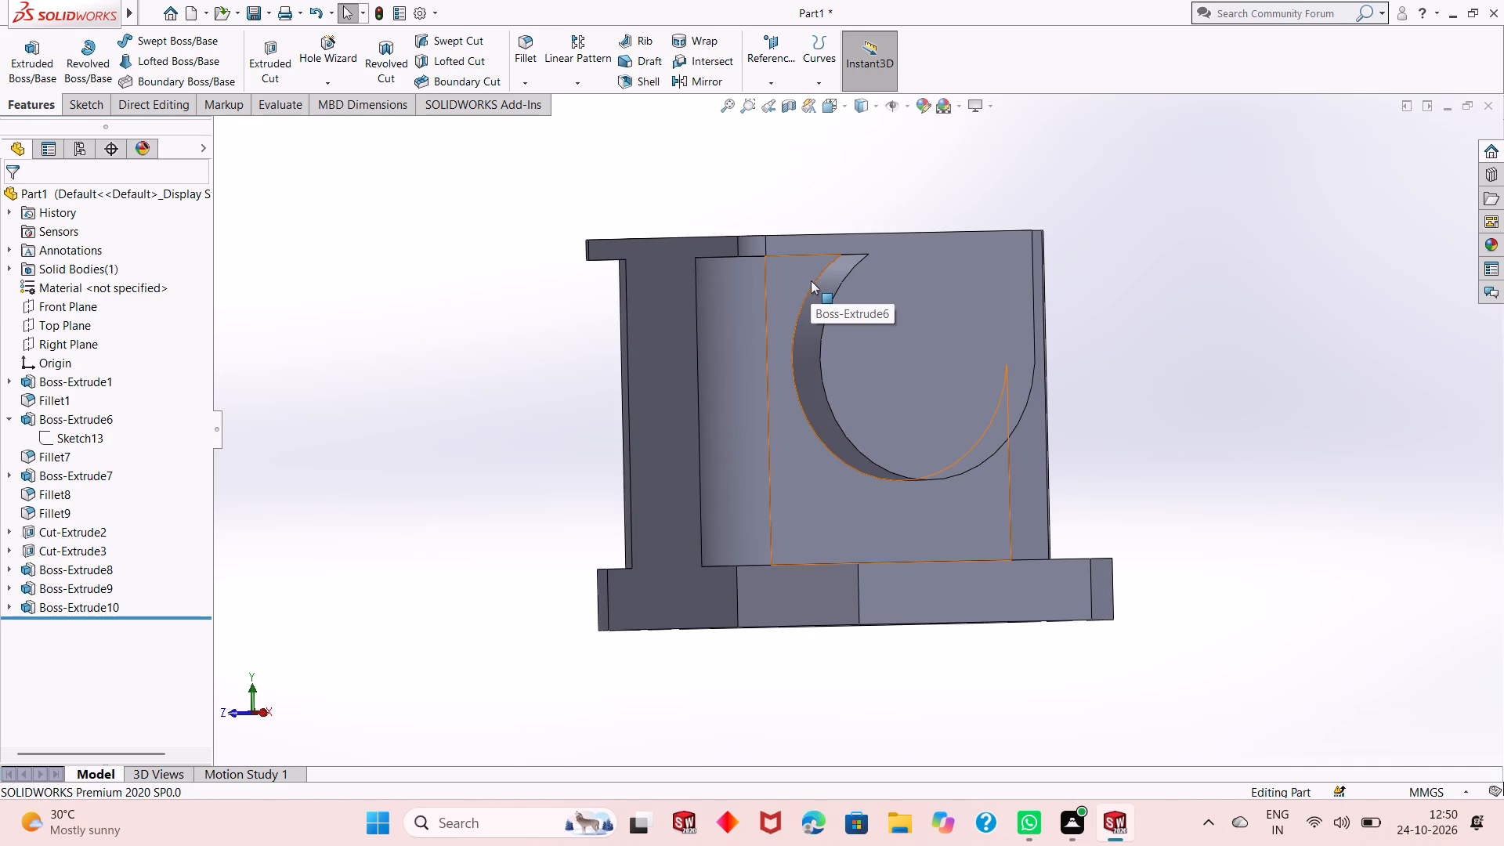
pyautogui.scroll(1, 939, 337)
pyautogui.moveTo(939, 337); pyautogui.dragTo(939, 339, button='middle')
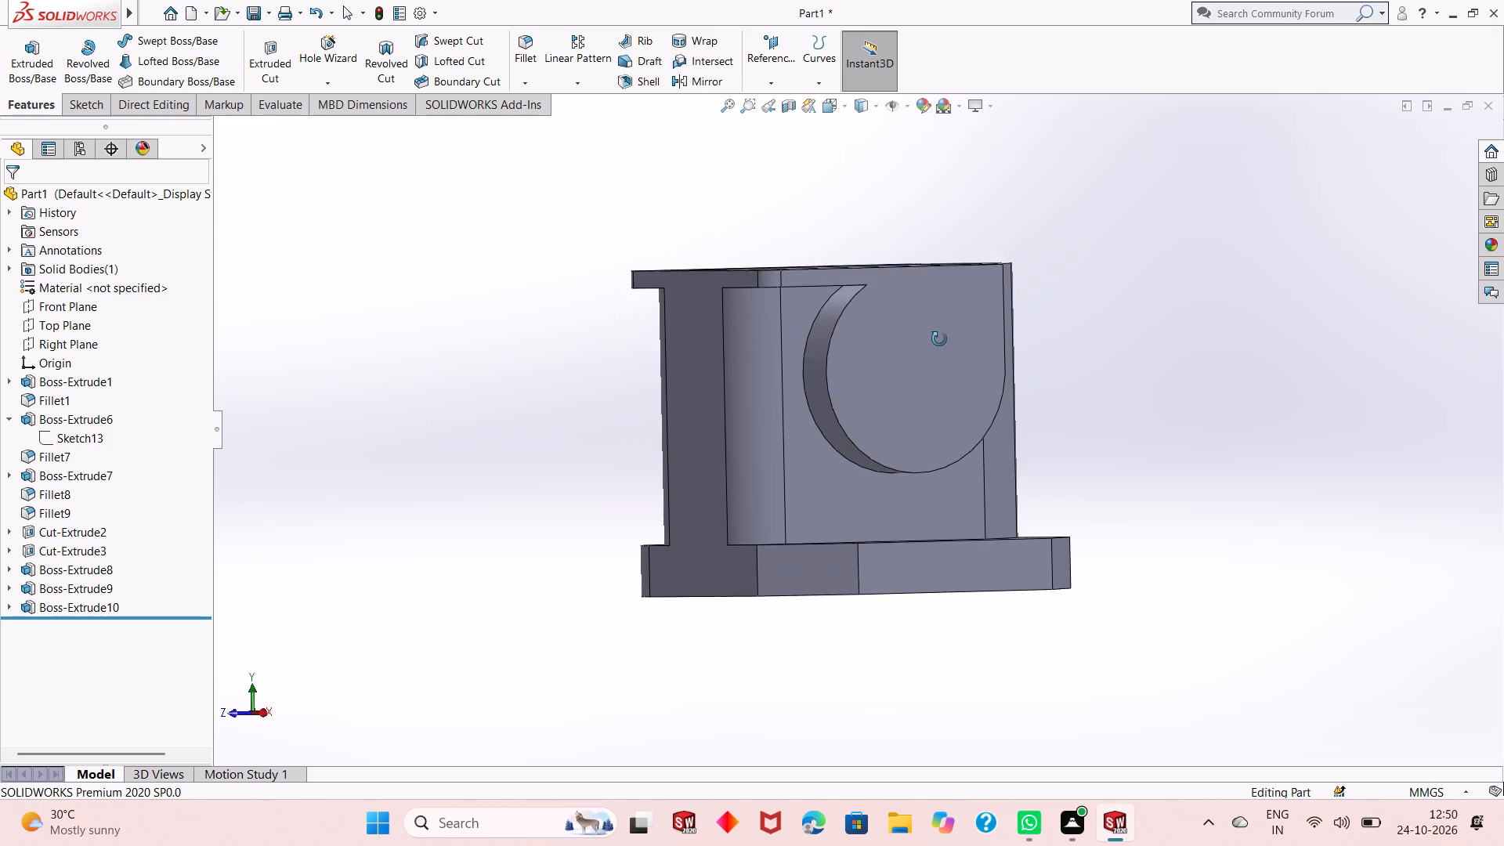
pyautogui.moveTo(939, 339); pyautogui.dragTo(904, 356, button='middle')
pyautogui.moveTo(899, 345); pyautogui.dragTo(857, 356, button='middle')
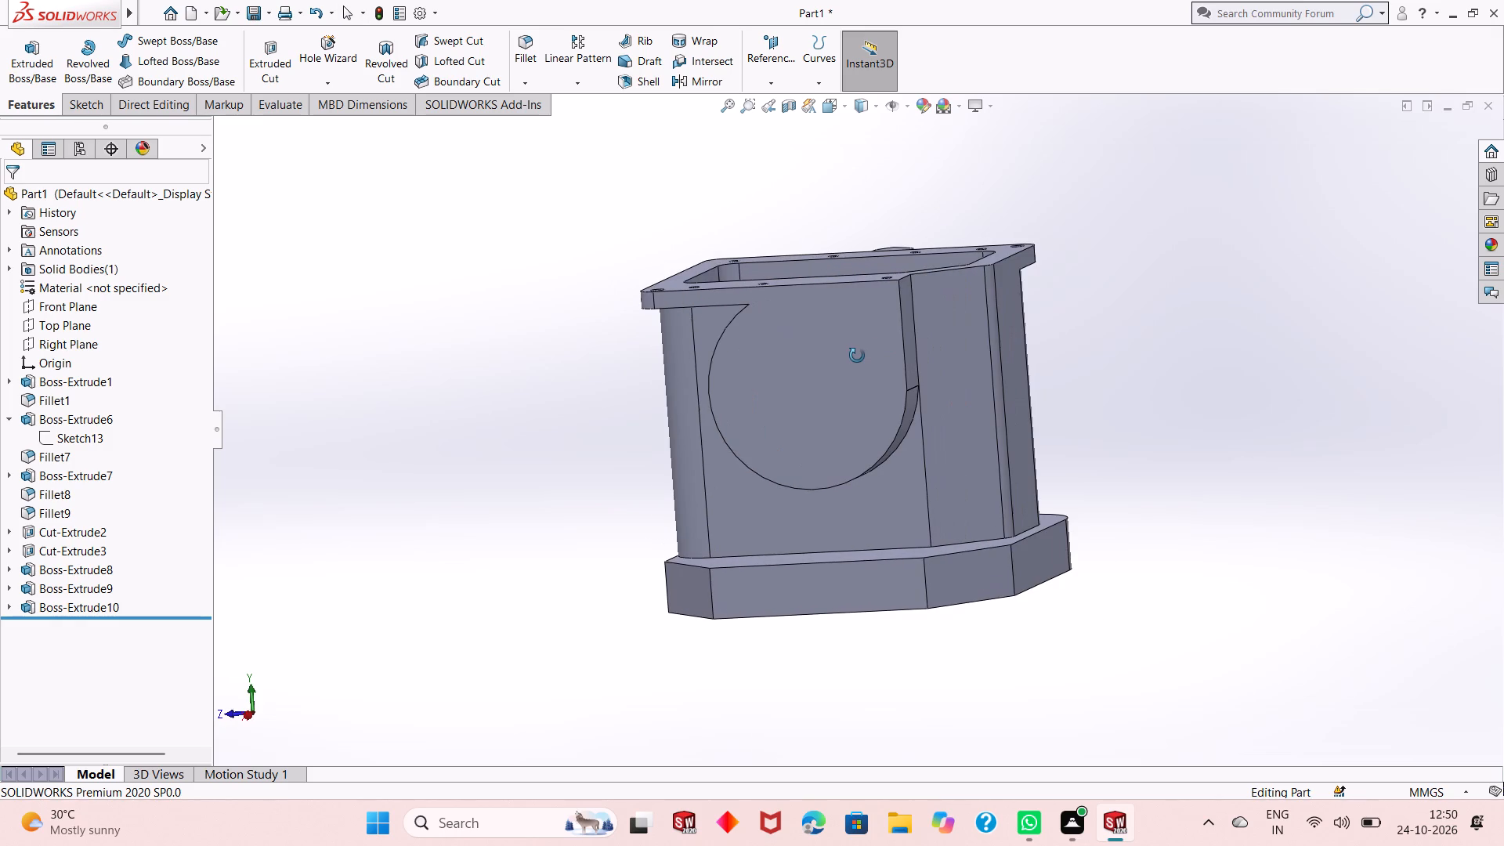
pyautogui.moveTo(857, 356); pyautogui.dragTo(869, 326, button='middle')
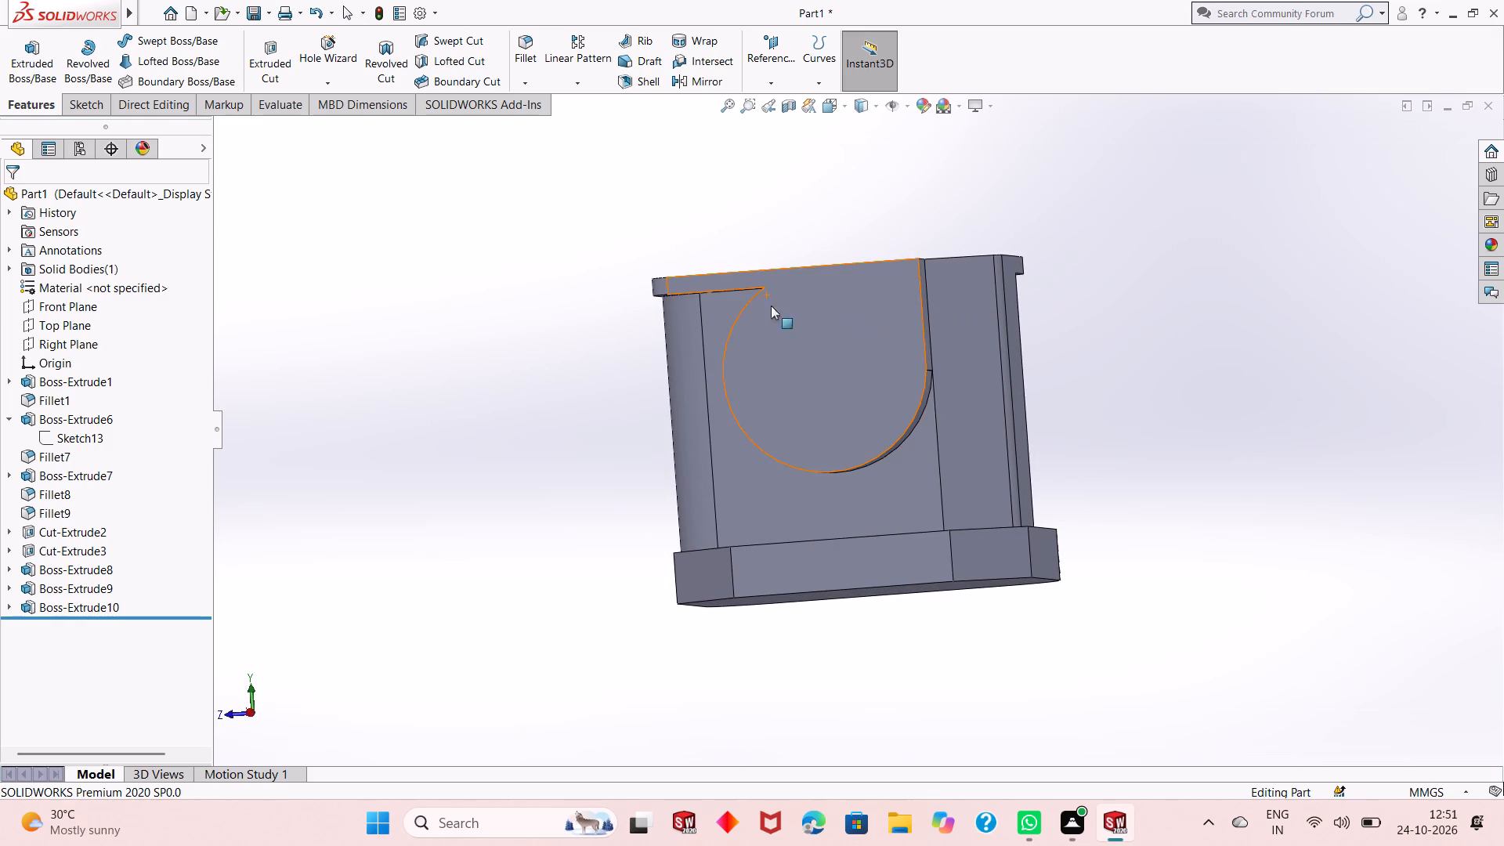
# On the boss's front face, sketch a vertical line about 51 mm up from the circle's side to the flange's underside, and a horizontal line about 28 mm to the circle.
pyautogui.click(721, 282)
pyautogui.click(785, 243)
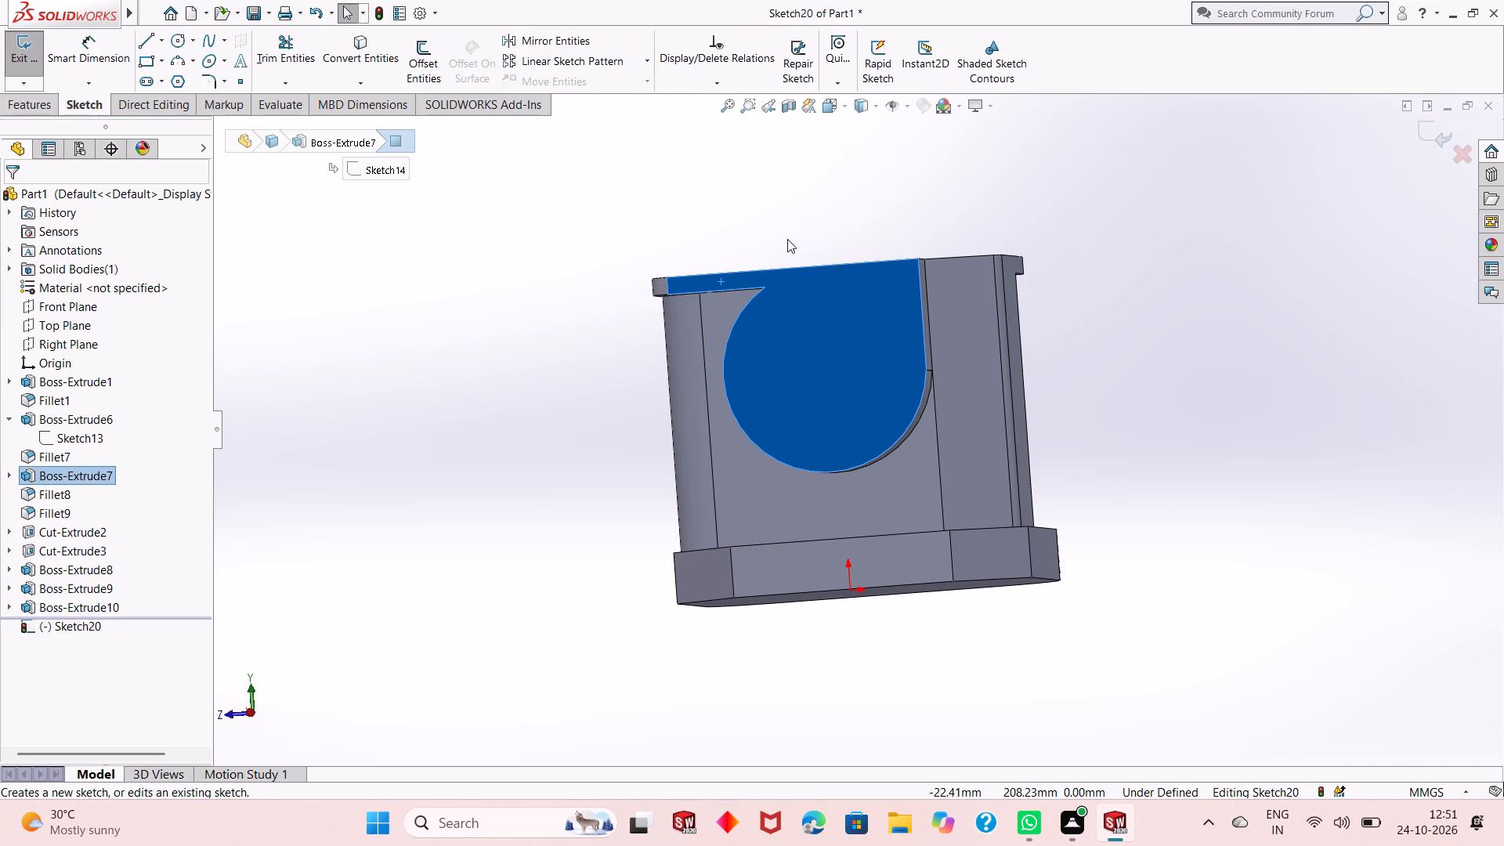
pyautogui.hotkey('ctrl', '8')
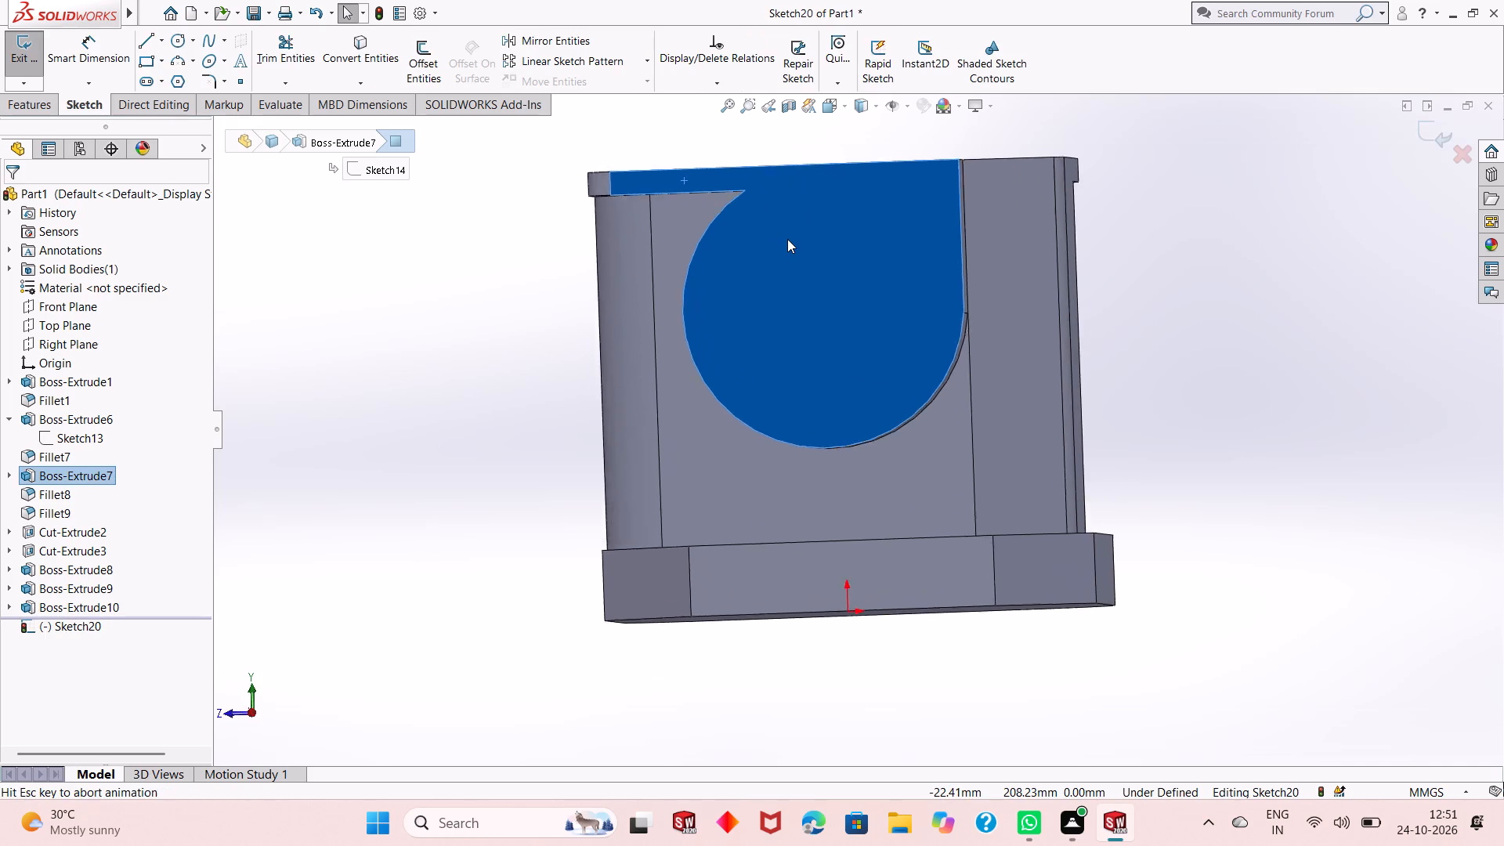
pyautogui.click(465, 283)
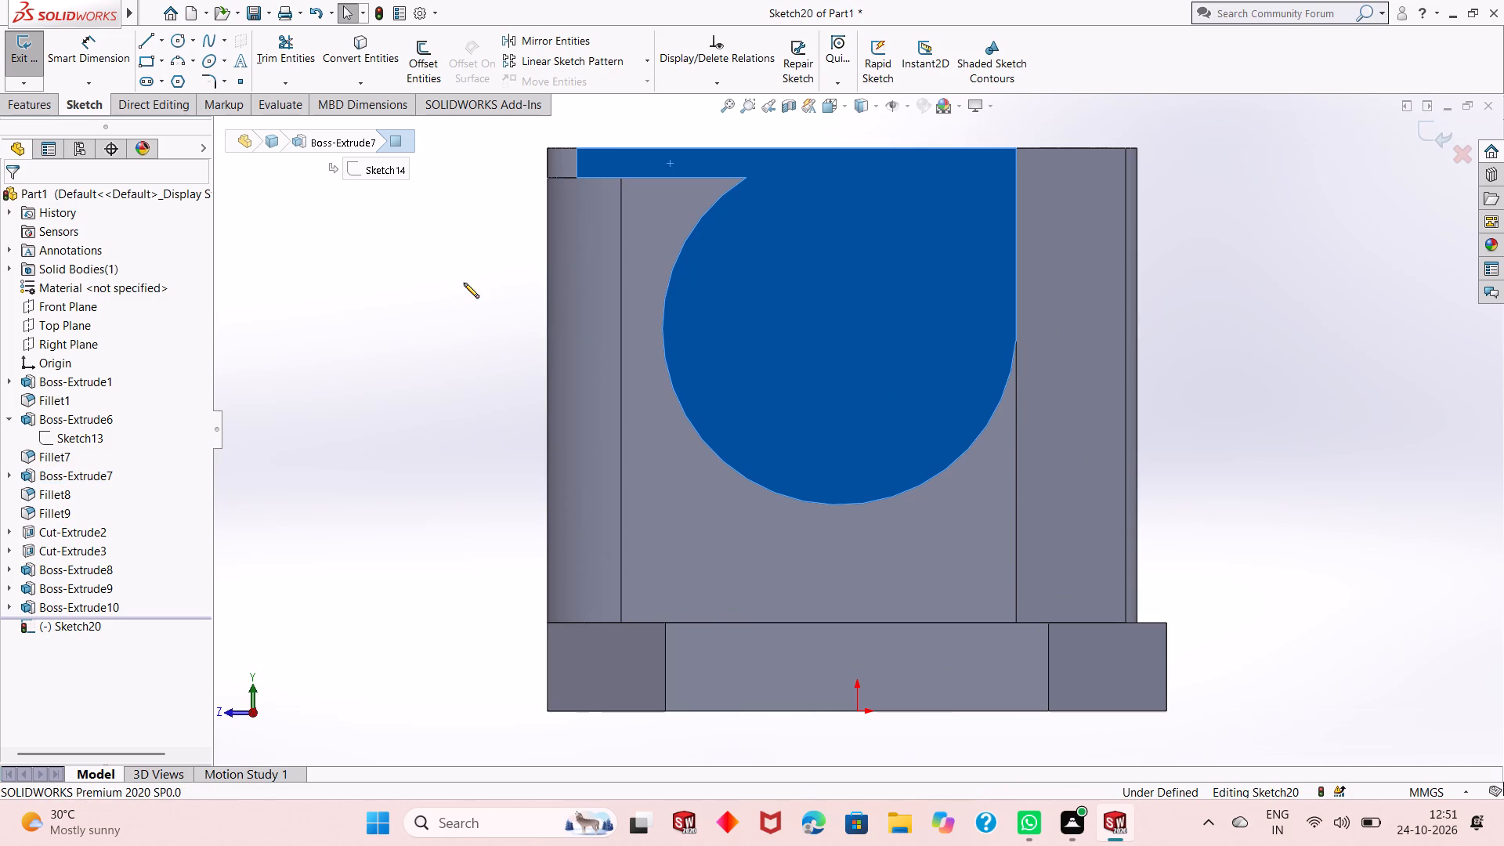
pyautogui.click(144, 45)
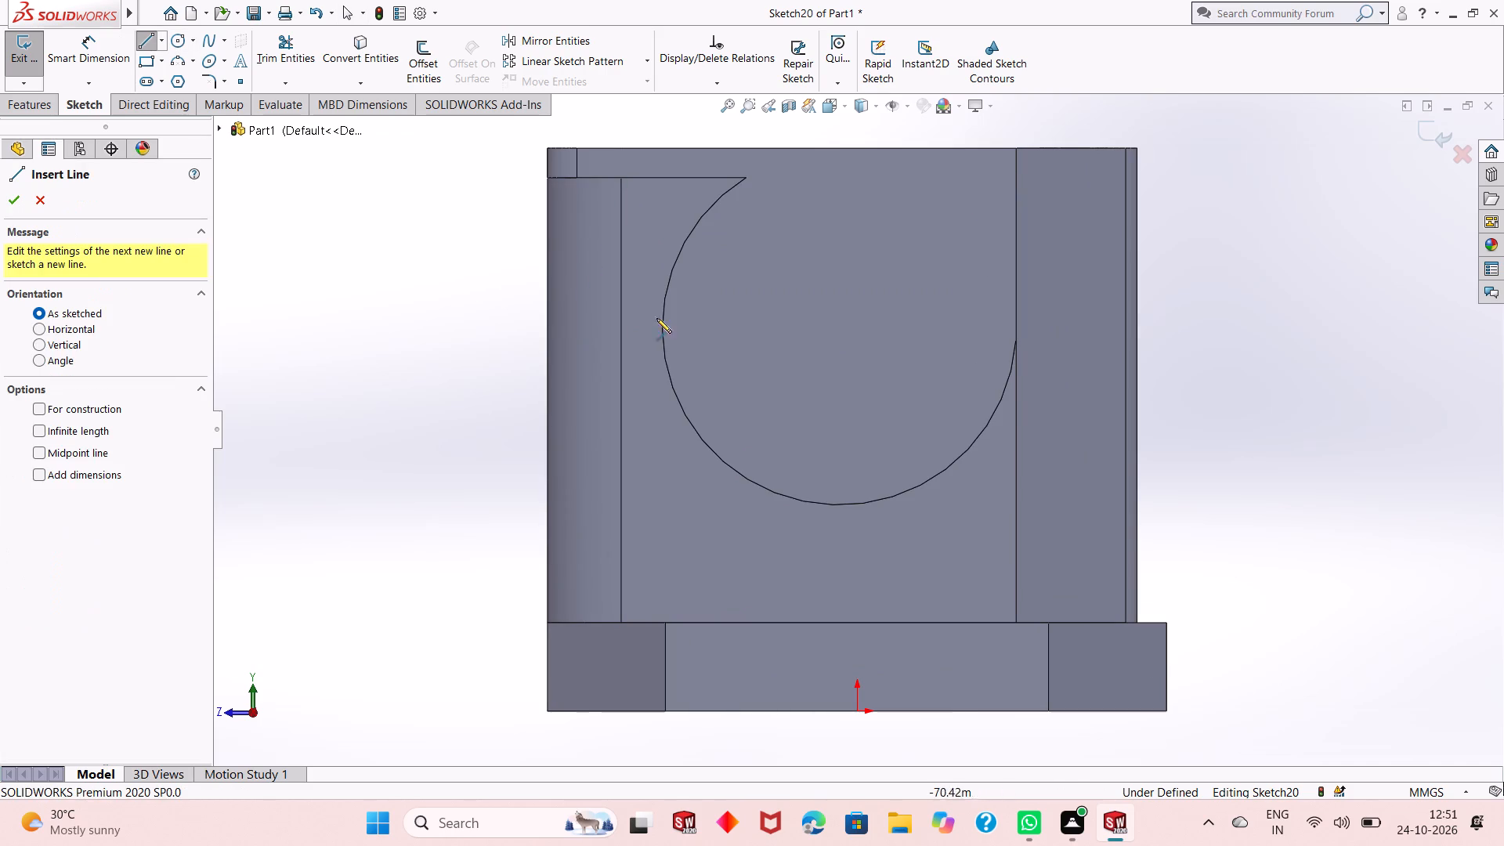
pyautogui.click(662, 326)
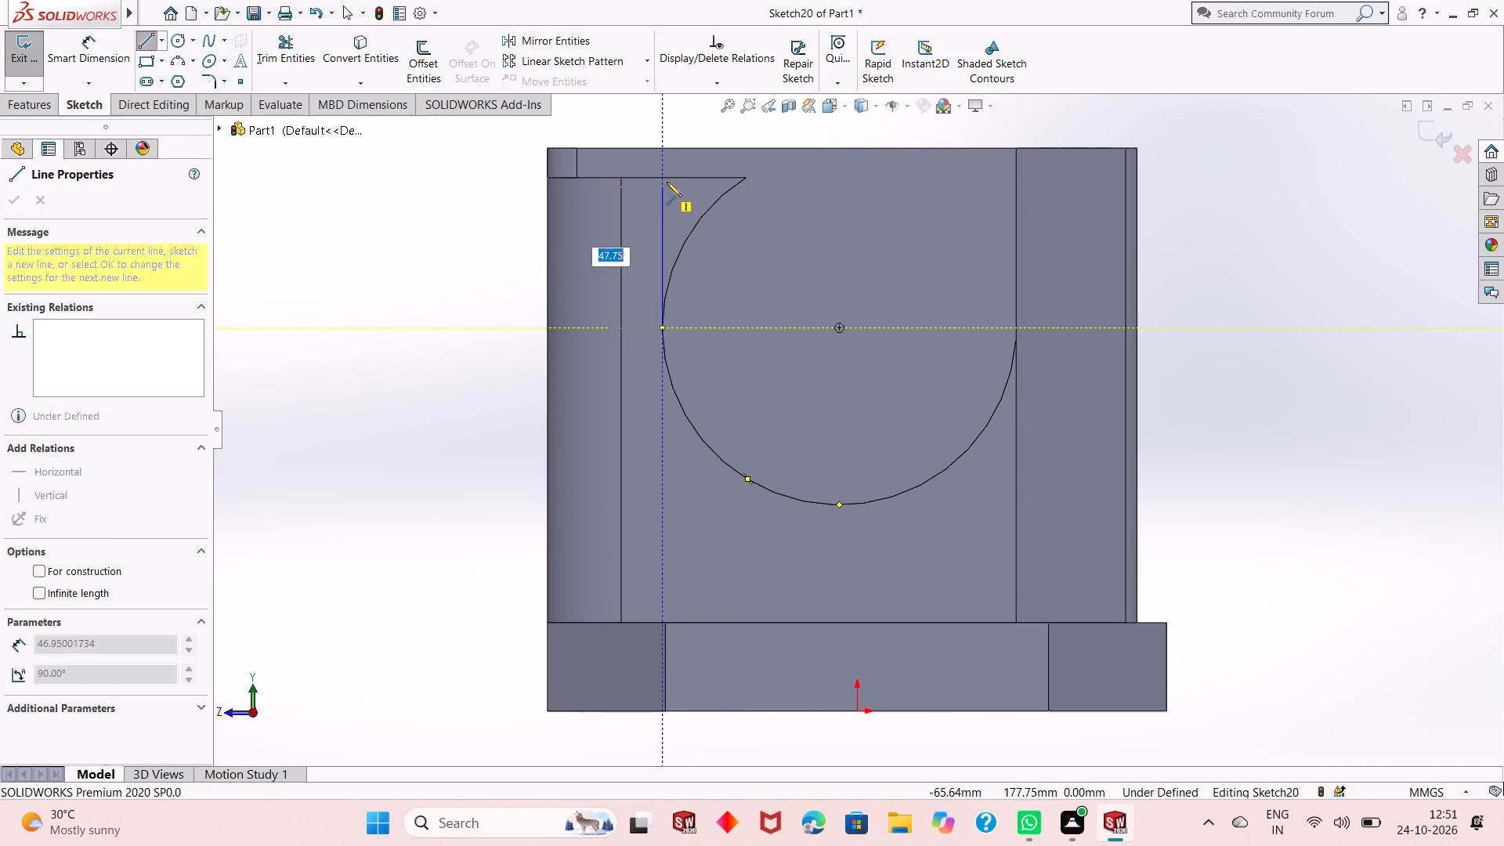
pyautogui.click(663, 180)
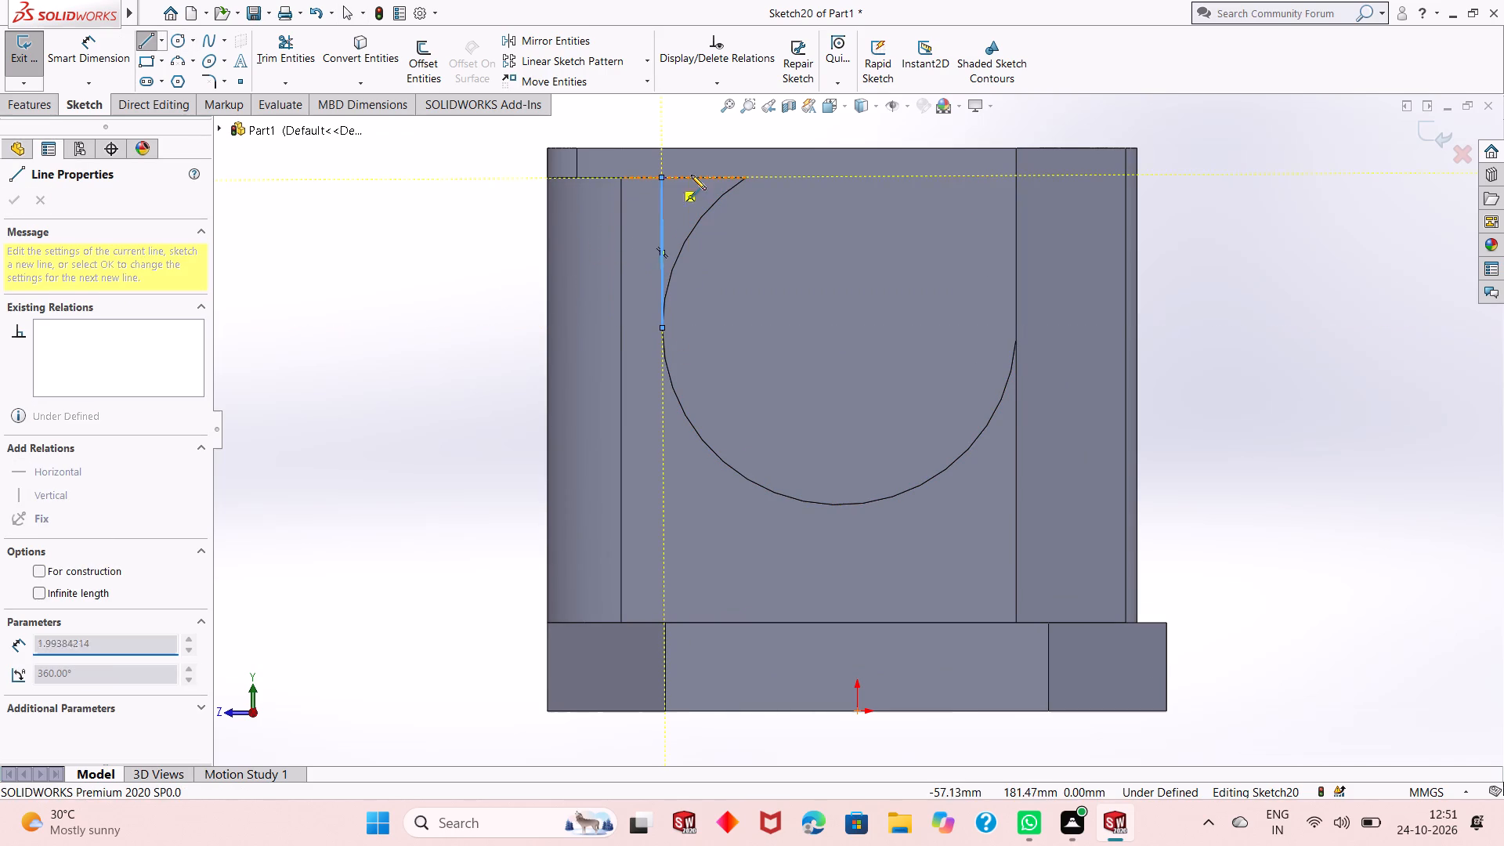
pyautogui.click(746, 179)
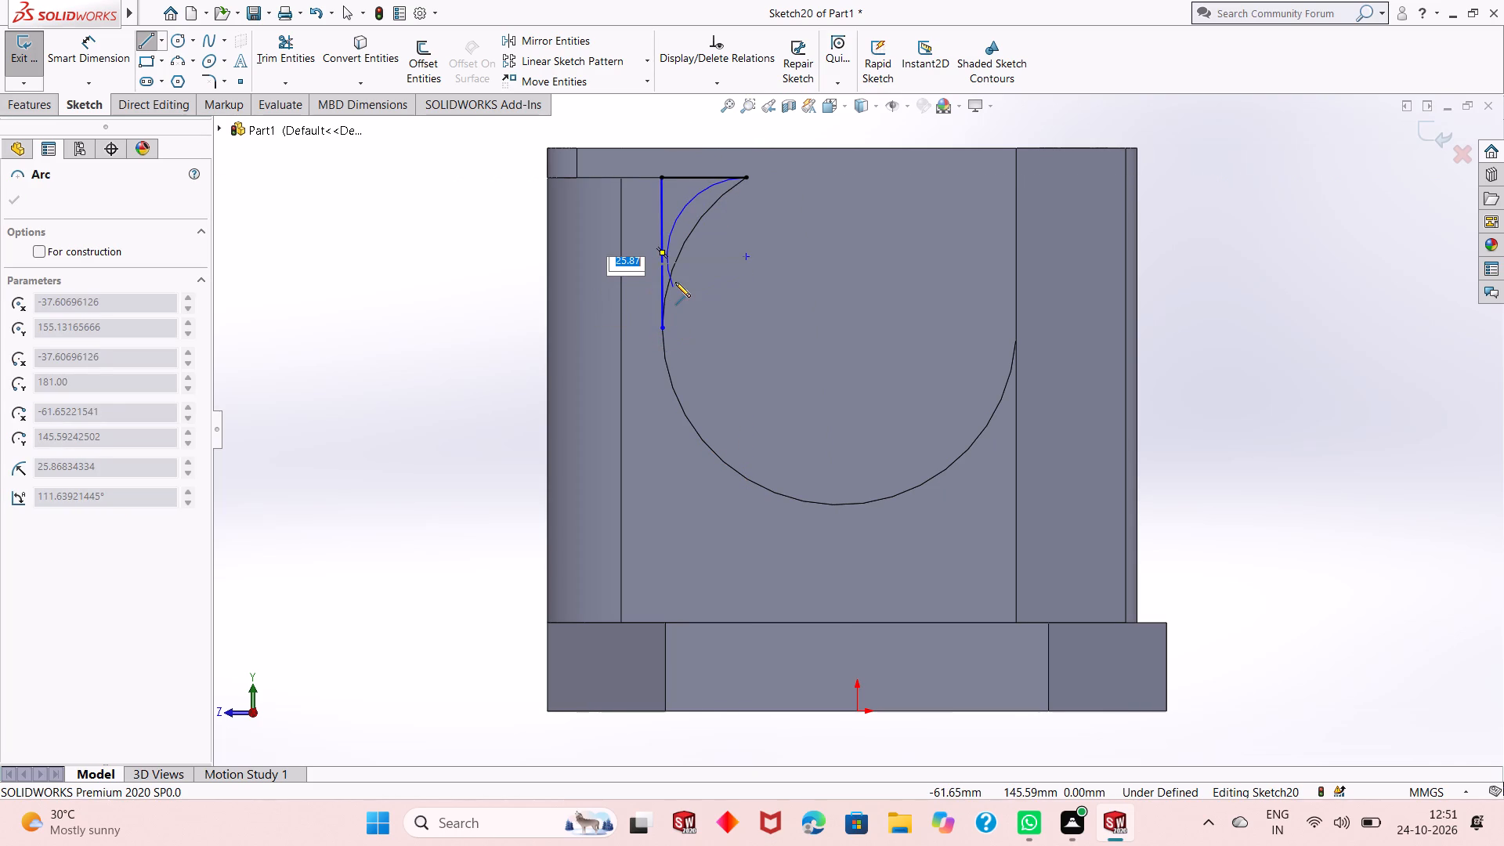
pyautogui.press('Escape')
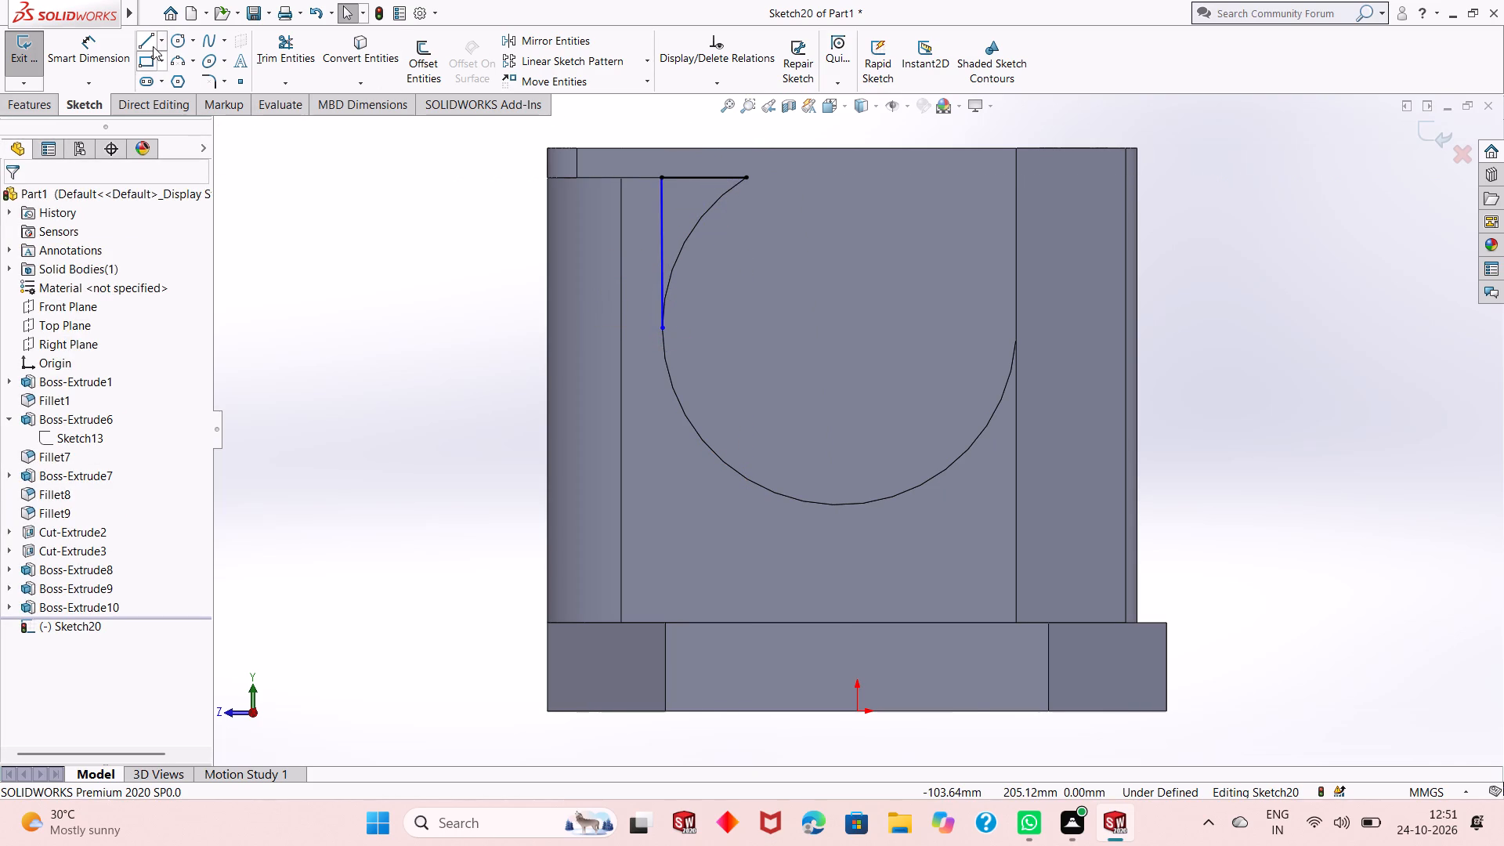
# Close the corner profile with a three-point arc of about 59.4 mm radius along the boss's circular edge.
pyautogui.click(175, 63)
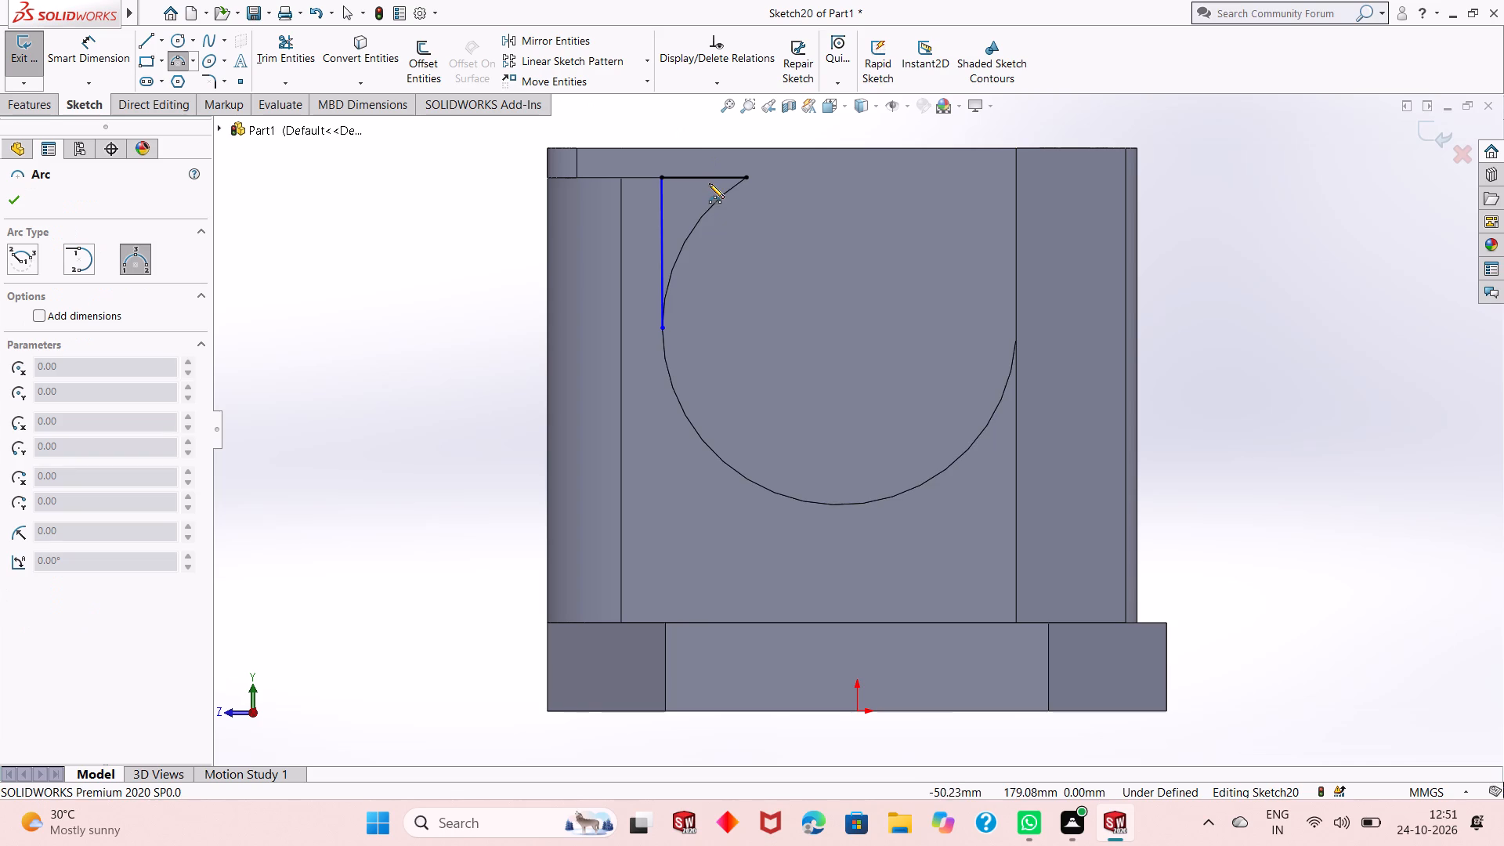
pyautogui.click(747, 178)
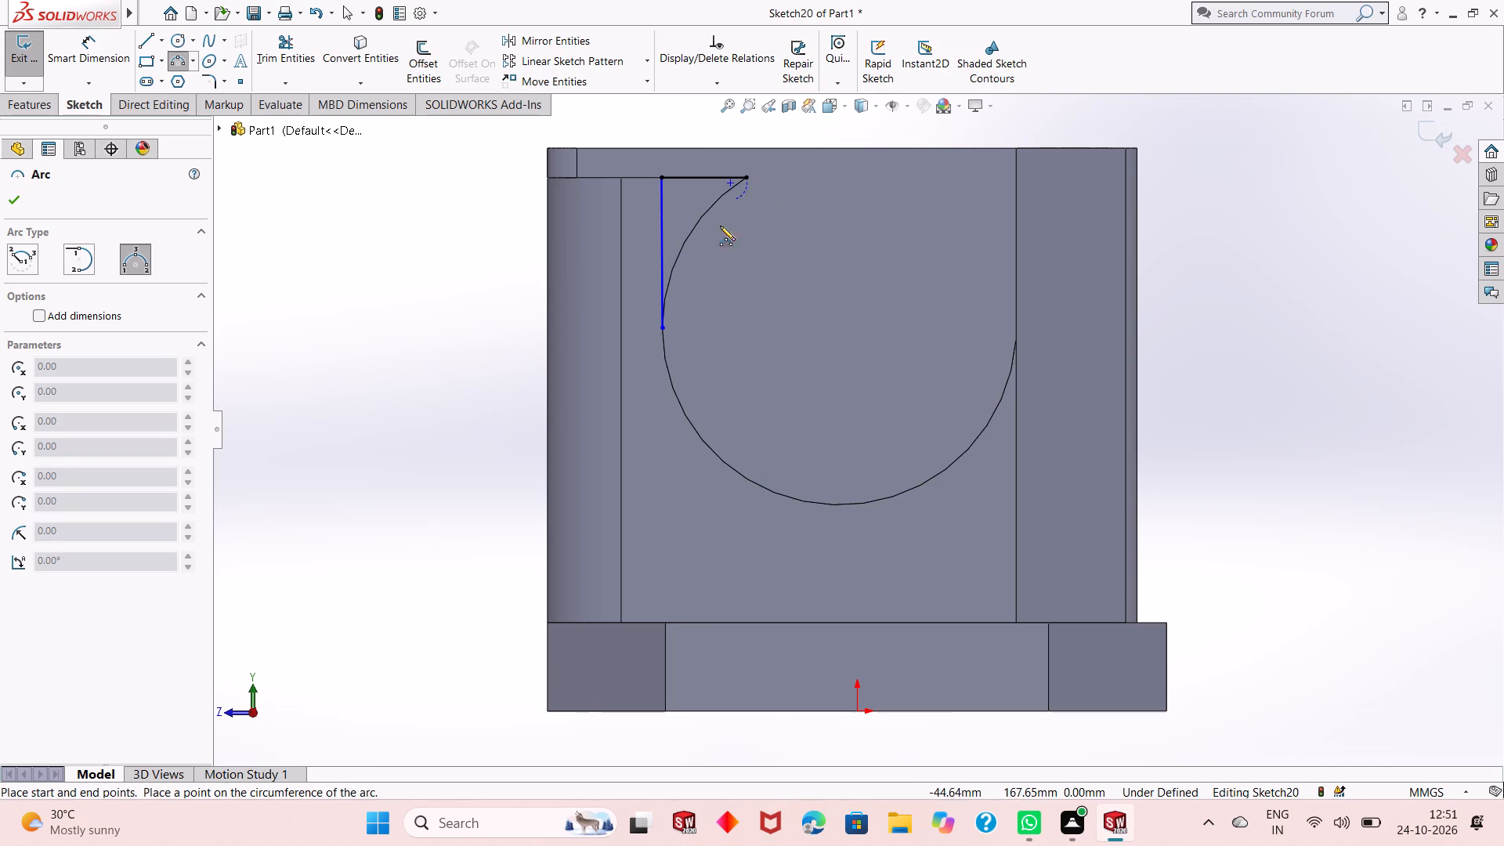
pyautogui.click(660, 327)
pyautogui.click(678, 262)
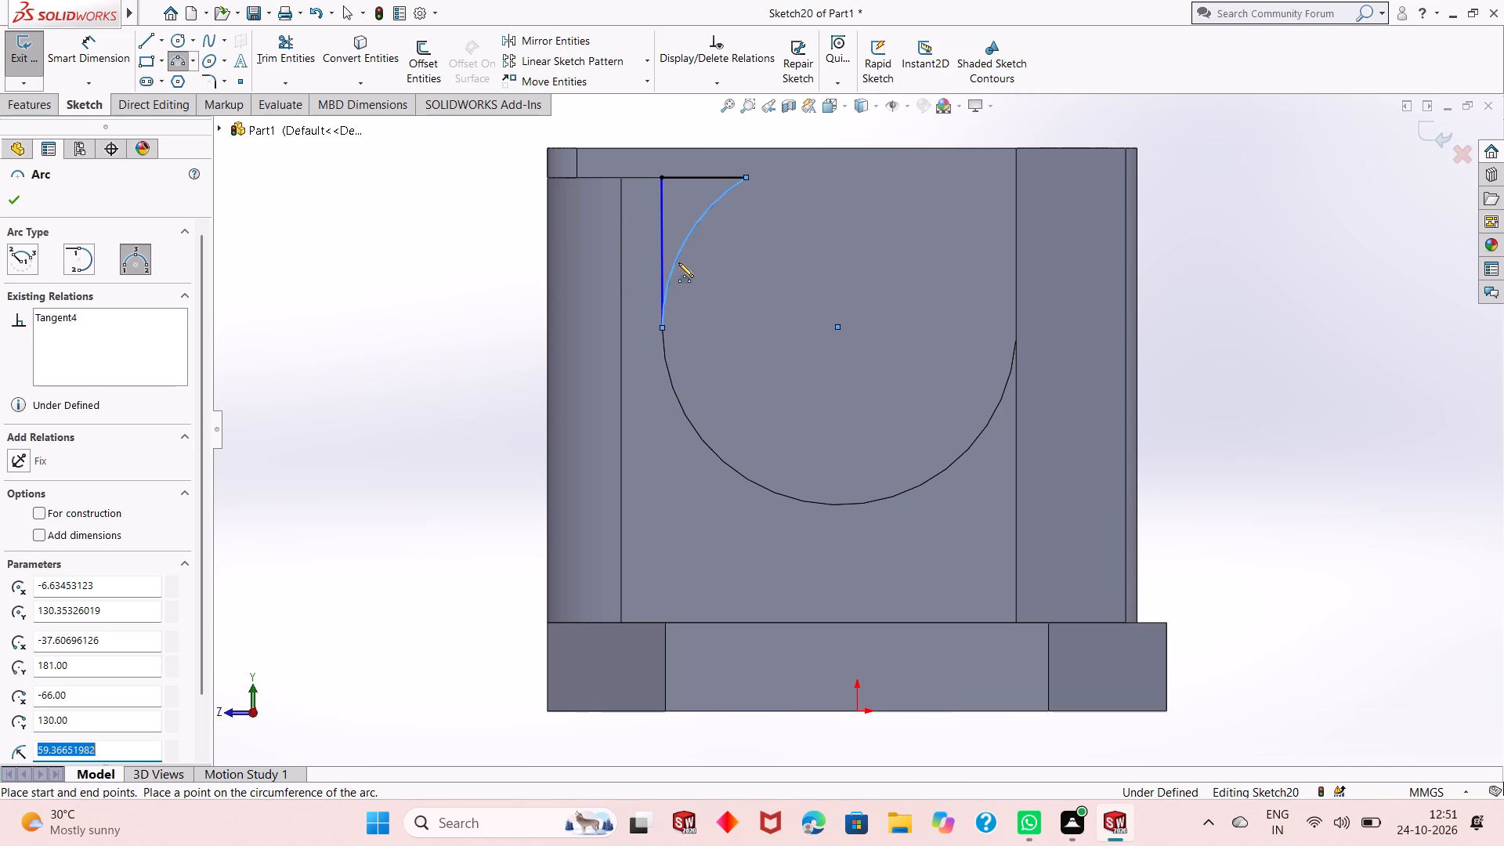
pyautogui.press('Escape')
pyautogui.press('Escape')
pyautogui.press('Escape')
# Make the lower endpoint shared by the vertical line and the arc fixed.
pyautogui.click(660, 331)
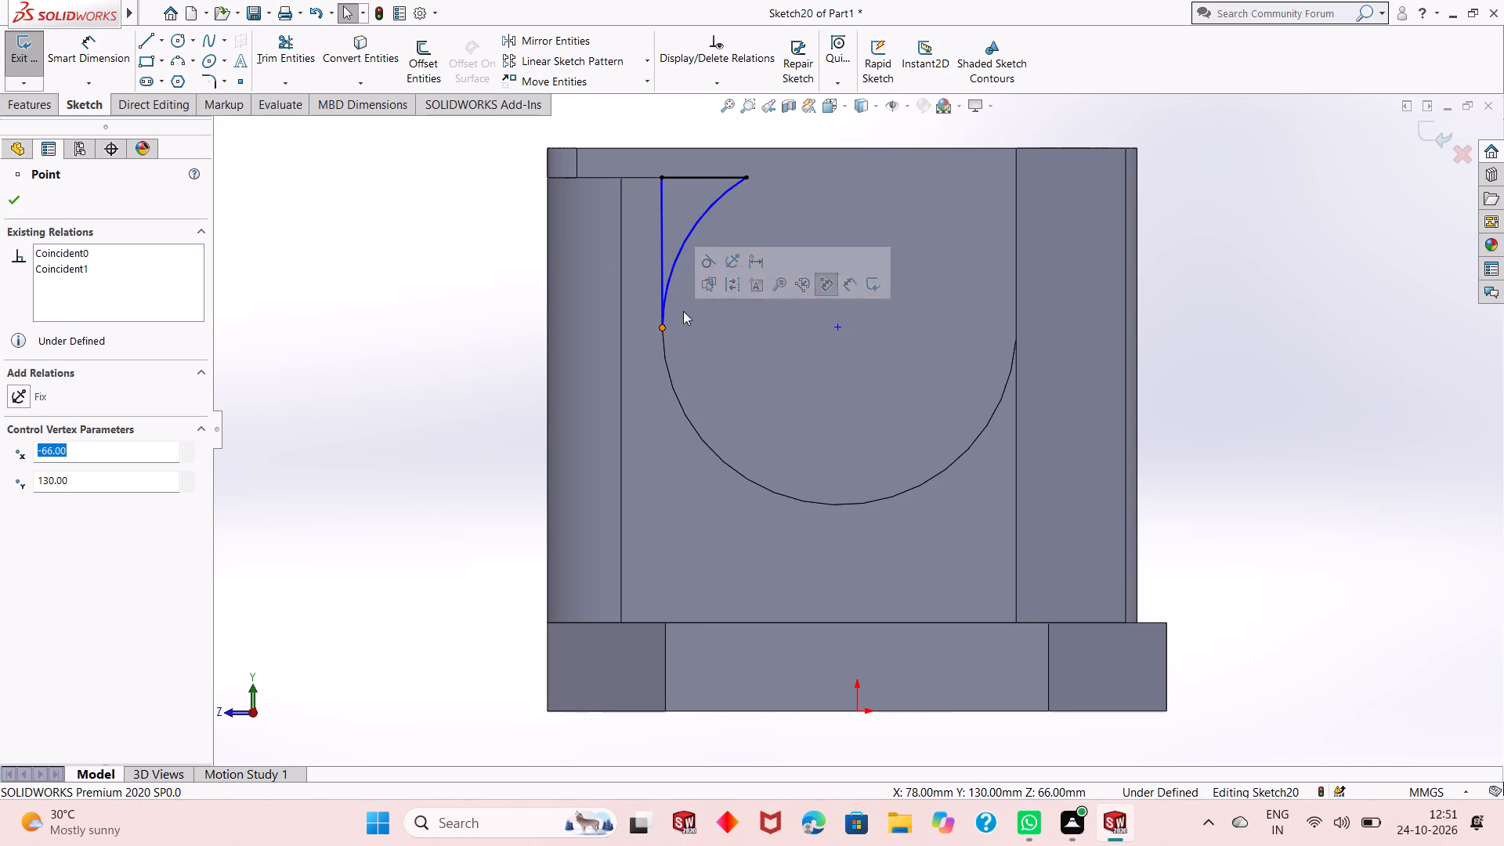
pyautogui.click(712, 264)
pyautogui.click(733, 263)
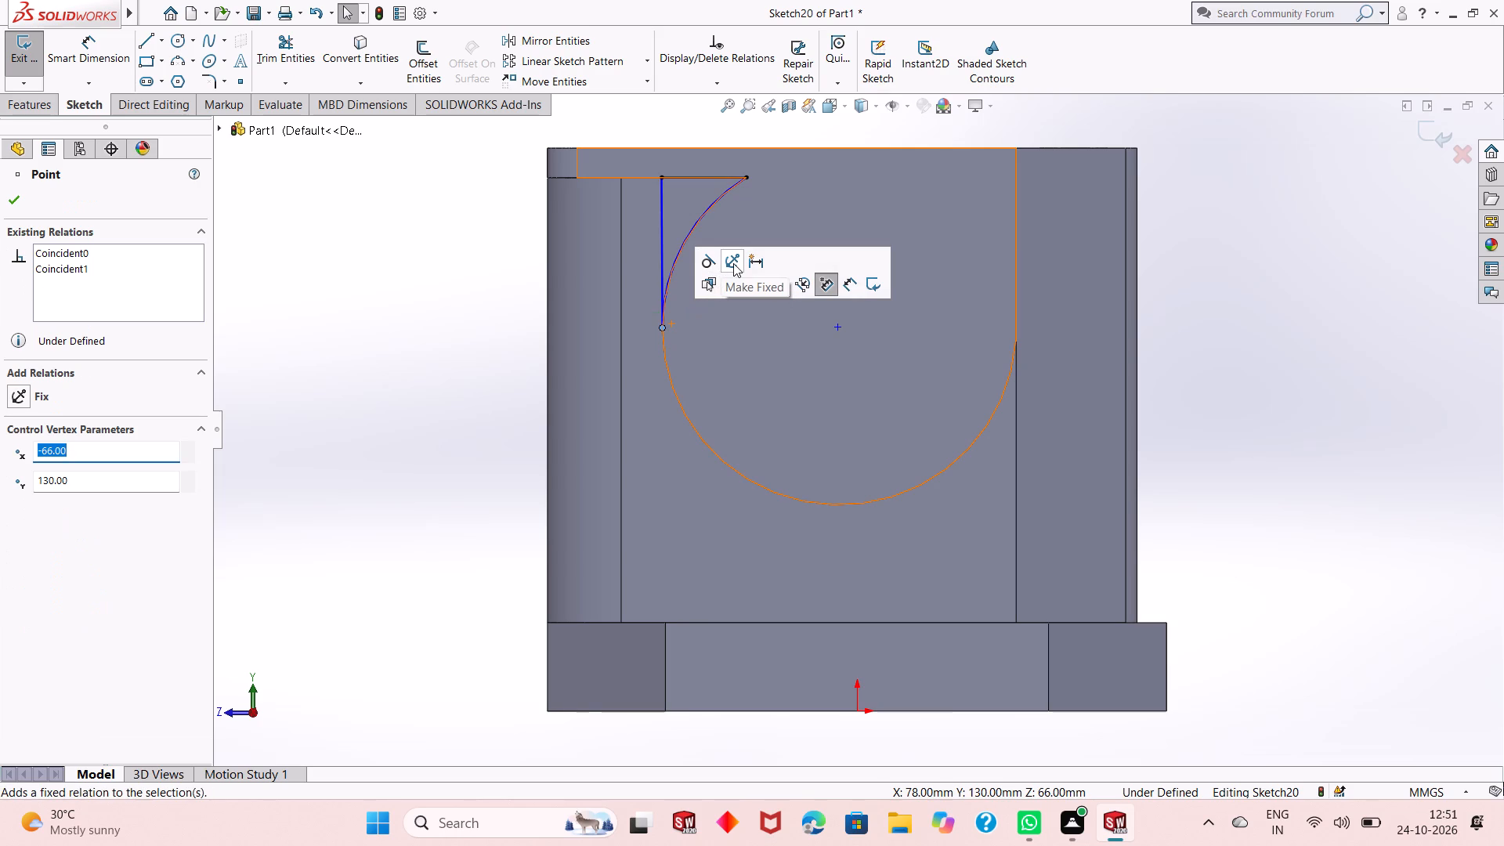
pyautogui.press('Escape')
pyautogui.press('Escape')
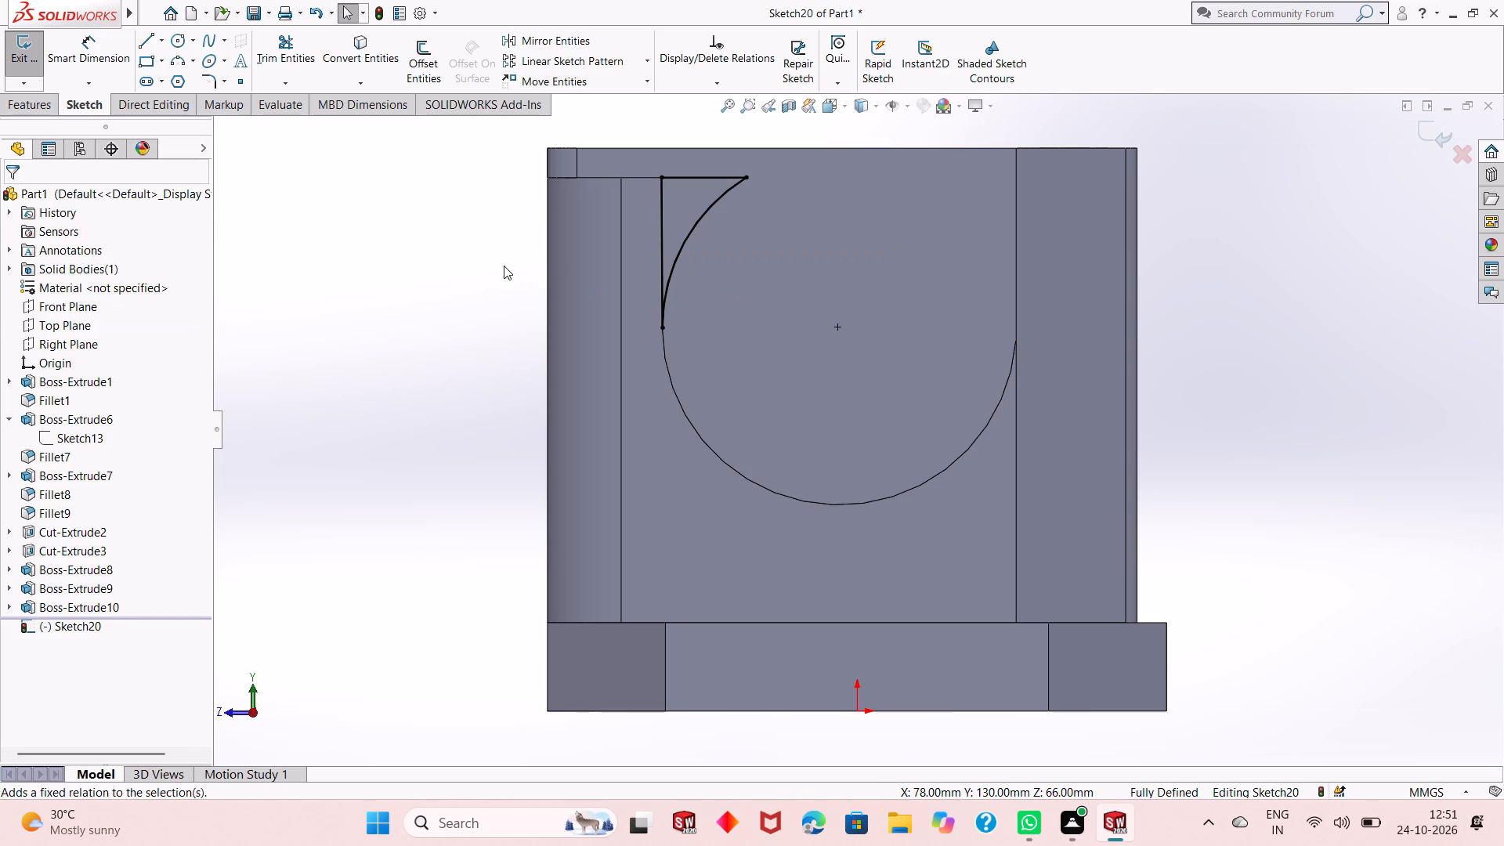
# Try to extrude the corner profile in the reversed direction Up To Next, merged with the housing.
pyautogui.click(42, 106)
pyautogui.click(17, 69)
pyautogui.moveTo(577, 305); pyautogui.dragTo(589, 308, button='middle')
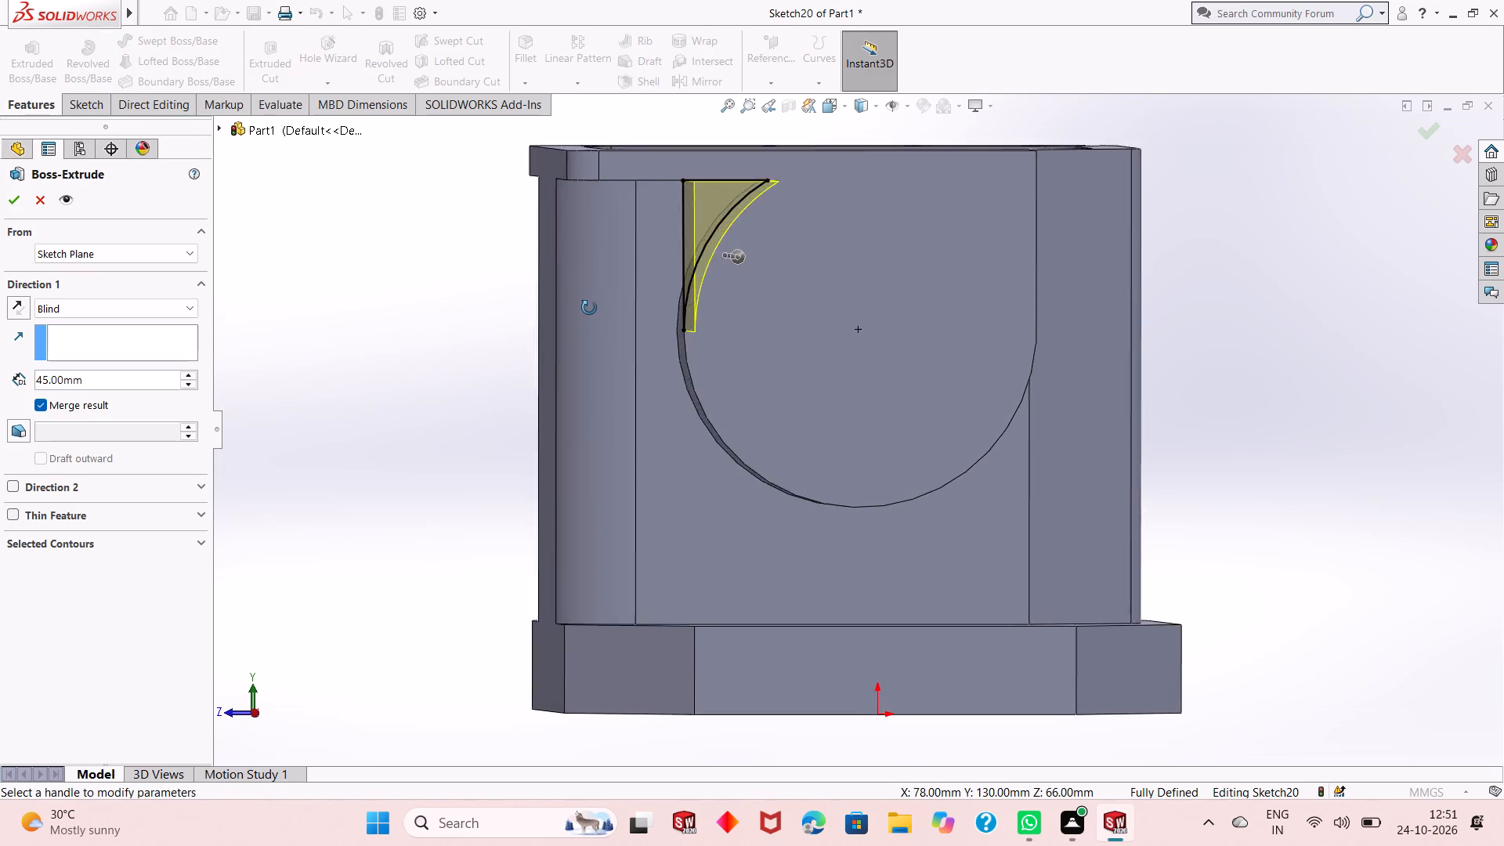
pyautogui.moveTo(589, 308); pyautogui.dragTo(598, 313, button='middle')
pyautogui.click(16, 313)
pyautogui.click(71, 310)
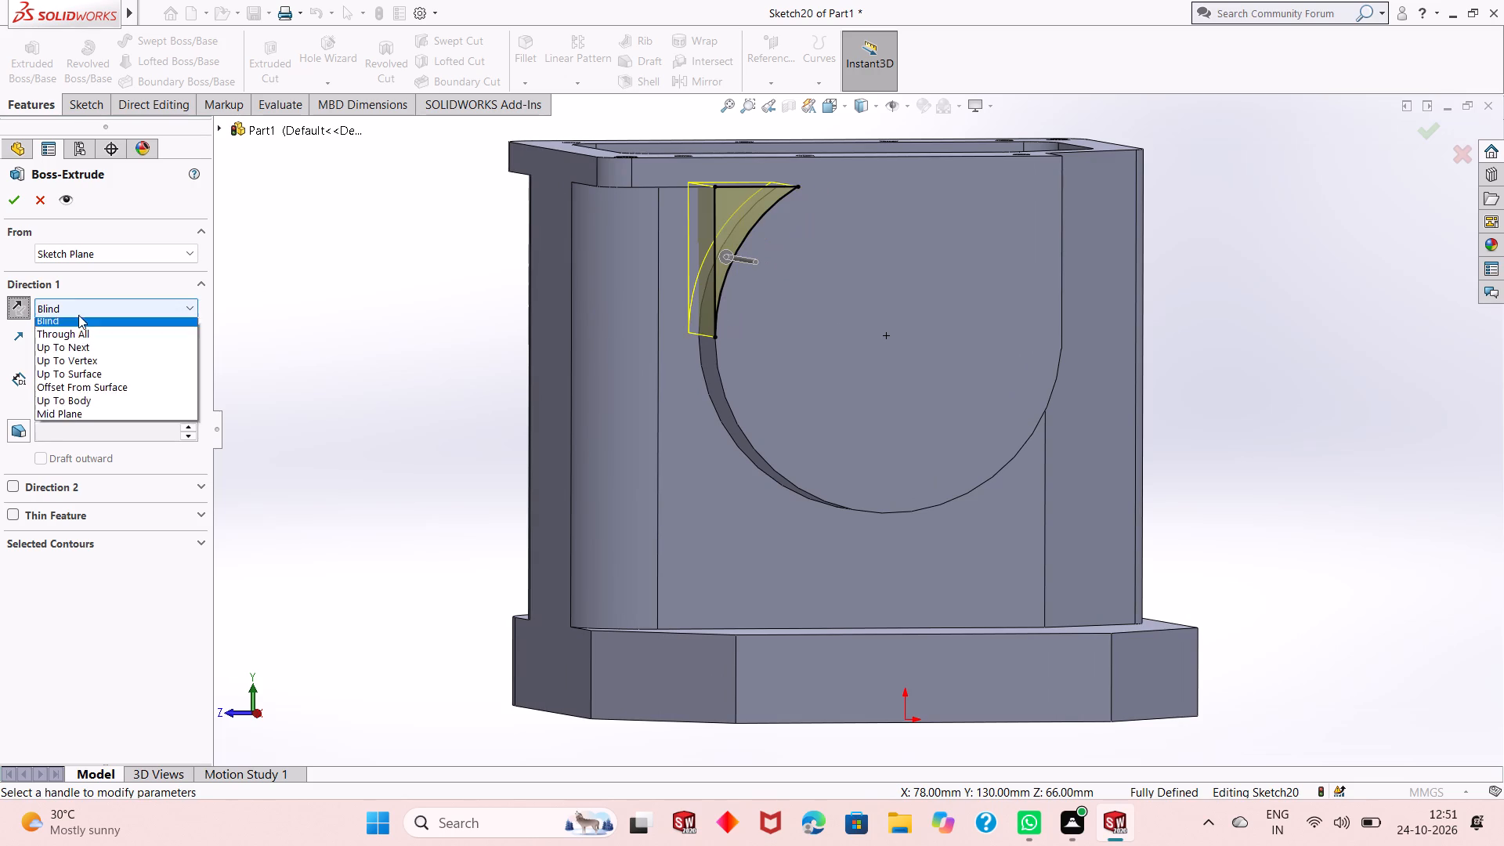
pyautogui.click(95, 351)
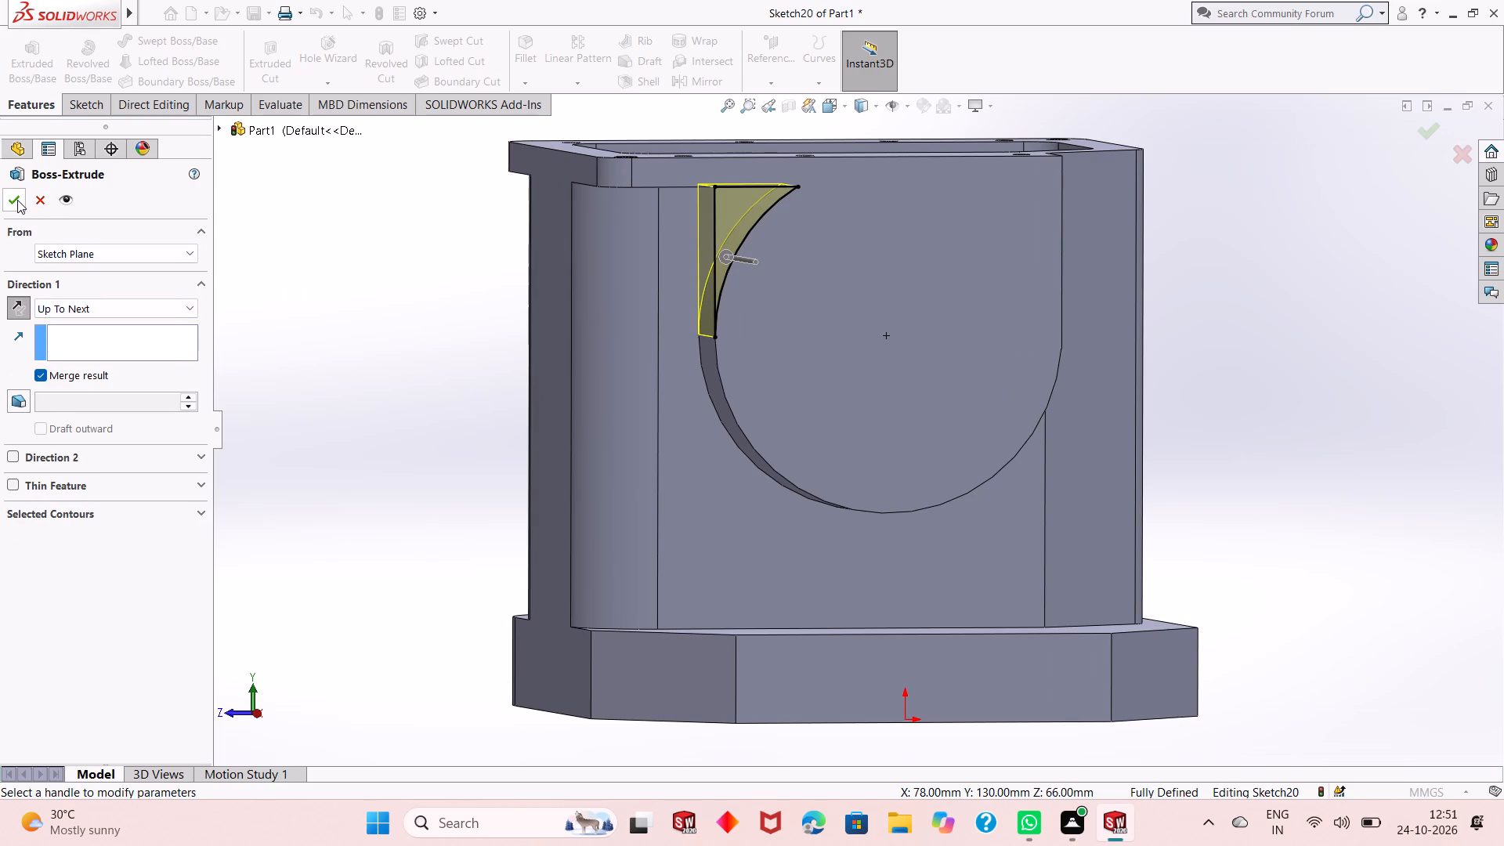
pyautogui.click(16, 201)
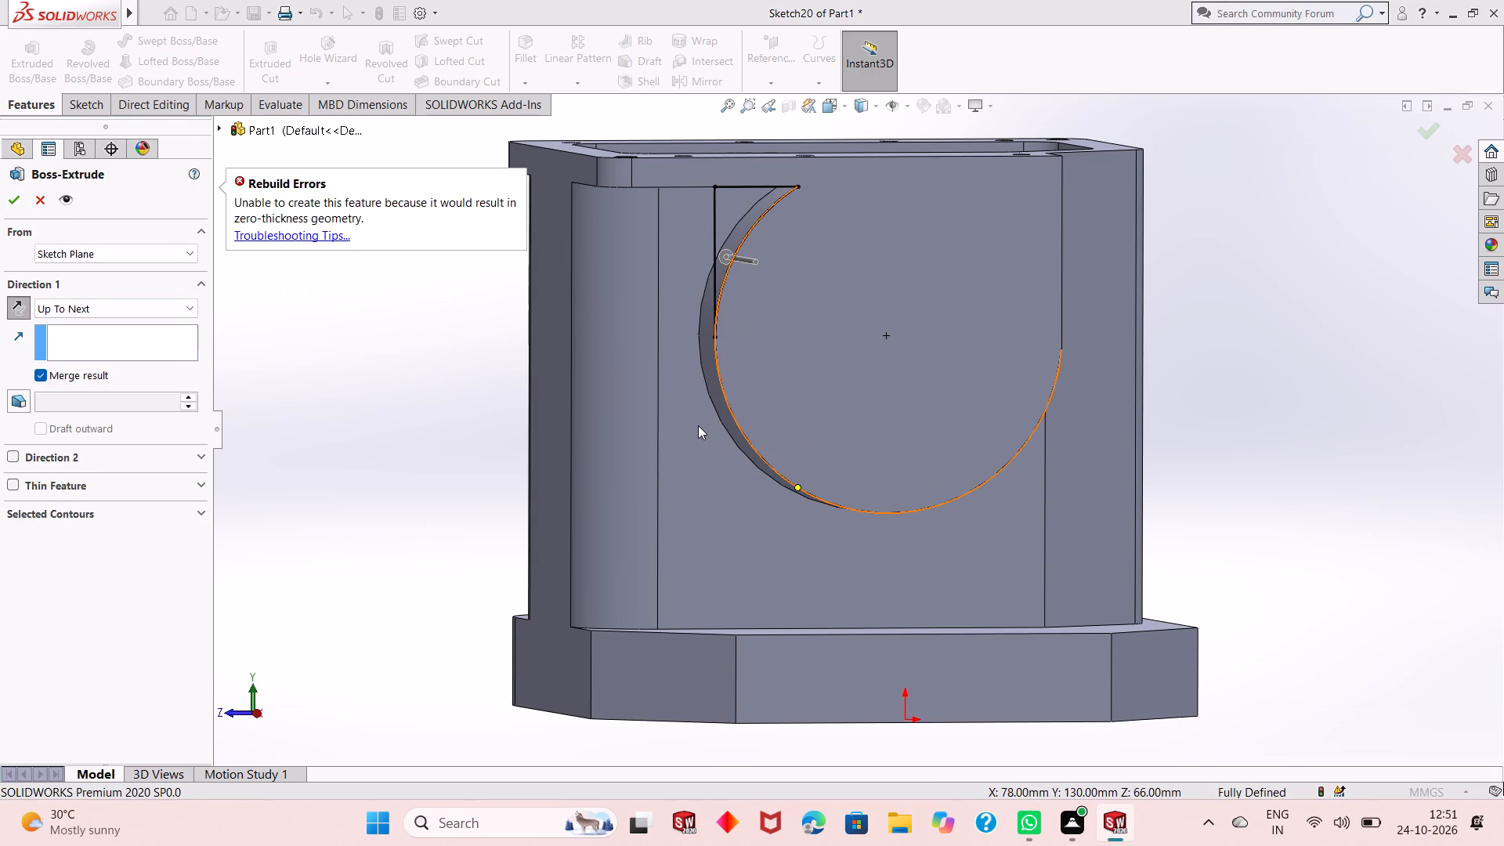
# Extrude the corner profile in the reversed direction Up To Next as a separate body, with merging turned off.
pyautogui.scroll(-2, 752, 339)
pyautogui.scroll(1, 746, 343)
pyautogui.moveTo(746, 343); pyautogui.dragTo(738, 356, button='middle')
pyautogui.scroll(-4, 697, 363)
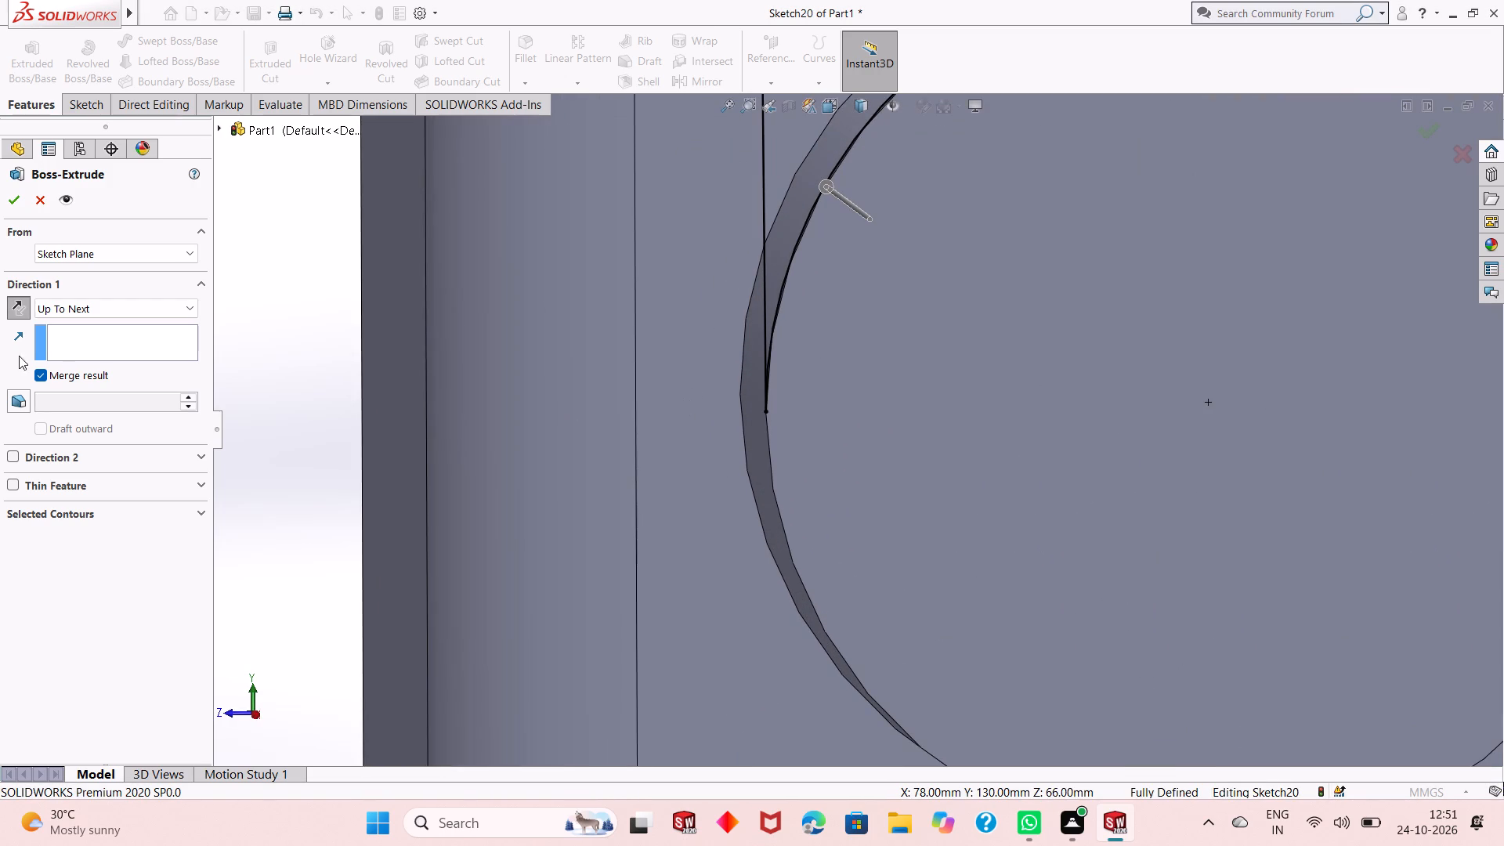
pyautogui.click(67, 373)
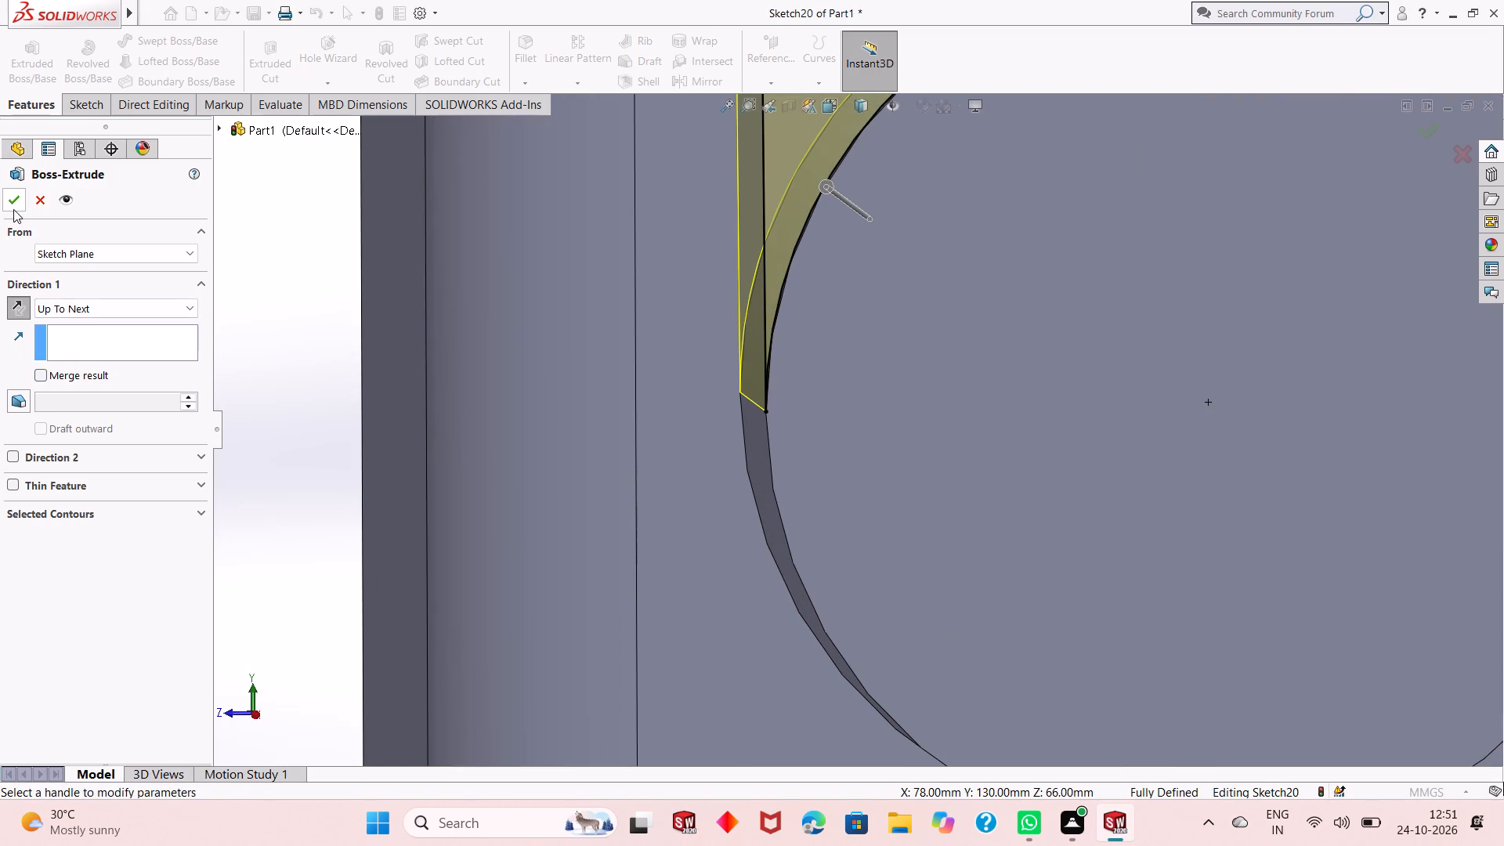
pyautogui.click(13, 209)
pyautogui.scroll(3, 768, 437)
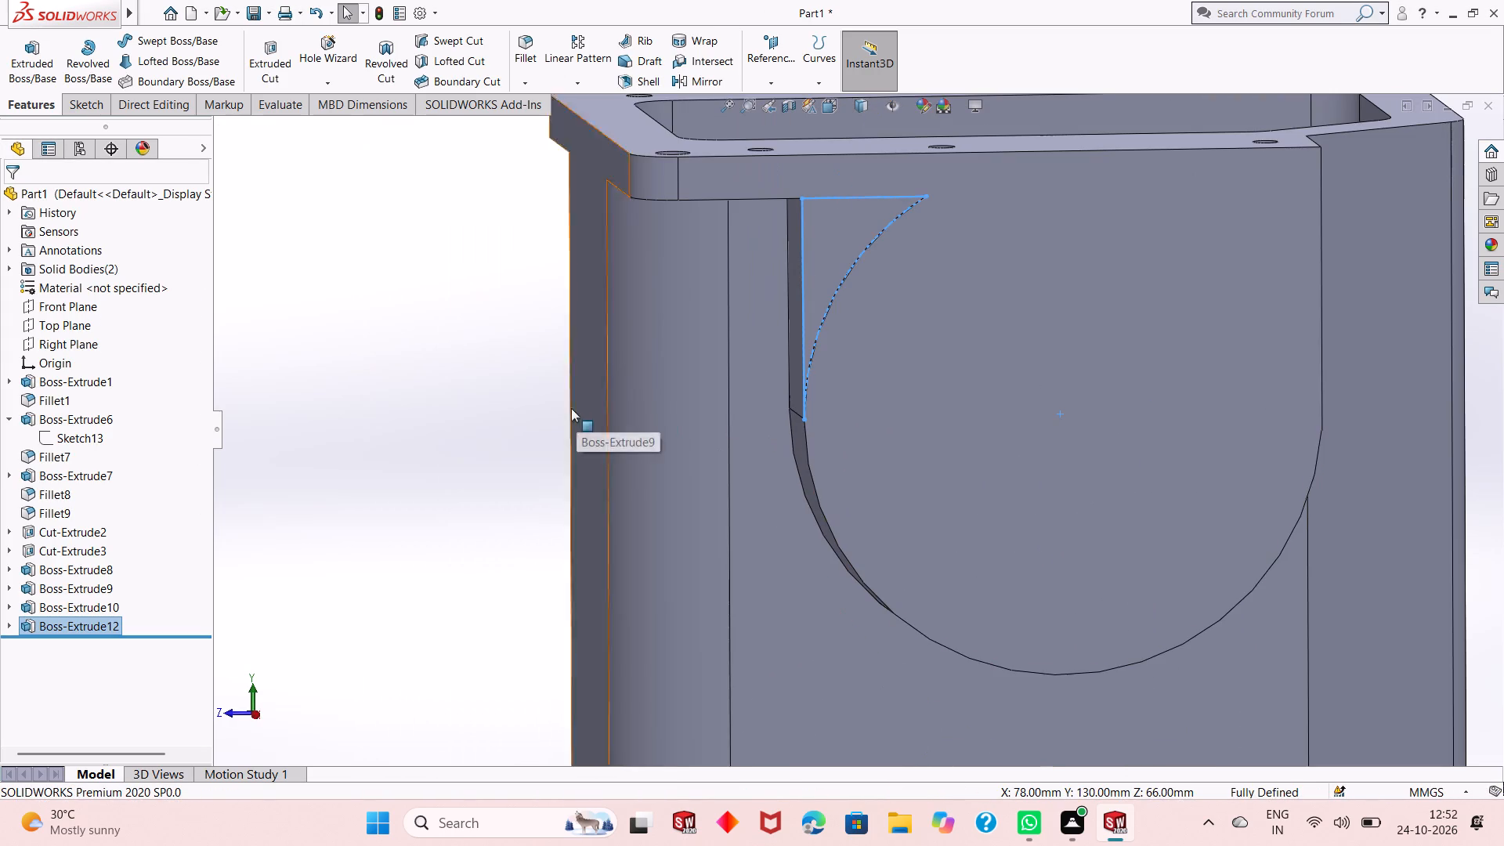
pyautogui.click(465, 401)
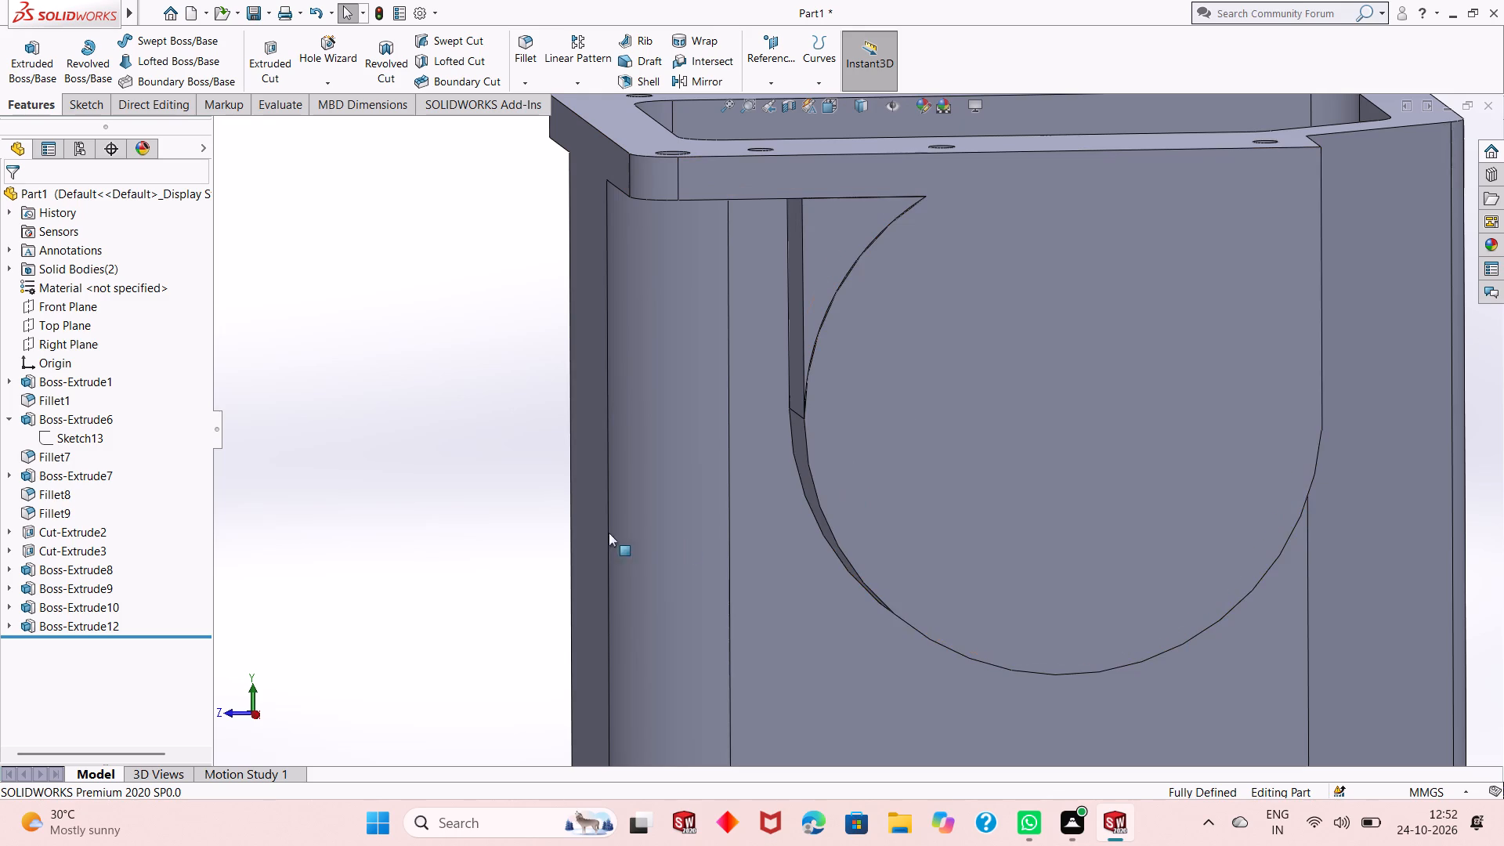
# Examine the seam between the extruded corner piece and the boss's circular edge, down to the profile's lower endpoint.
pyautogui.moveTo(969, 262); pyautogui.dragTo(1003, 298, button='middle')
pyautogui.scroll(-4, 898, 249)
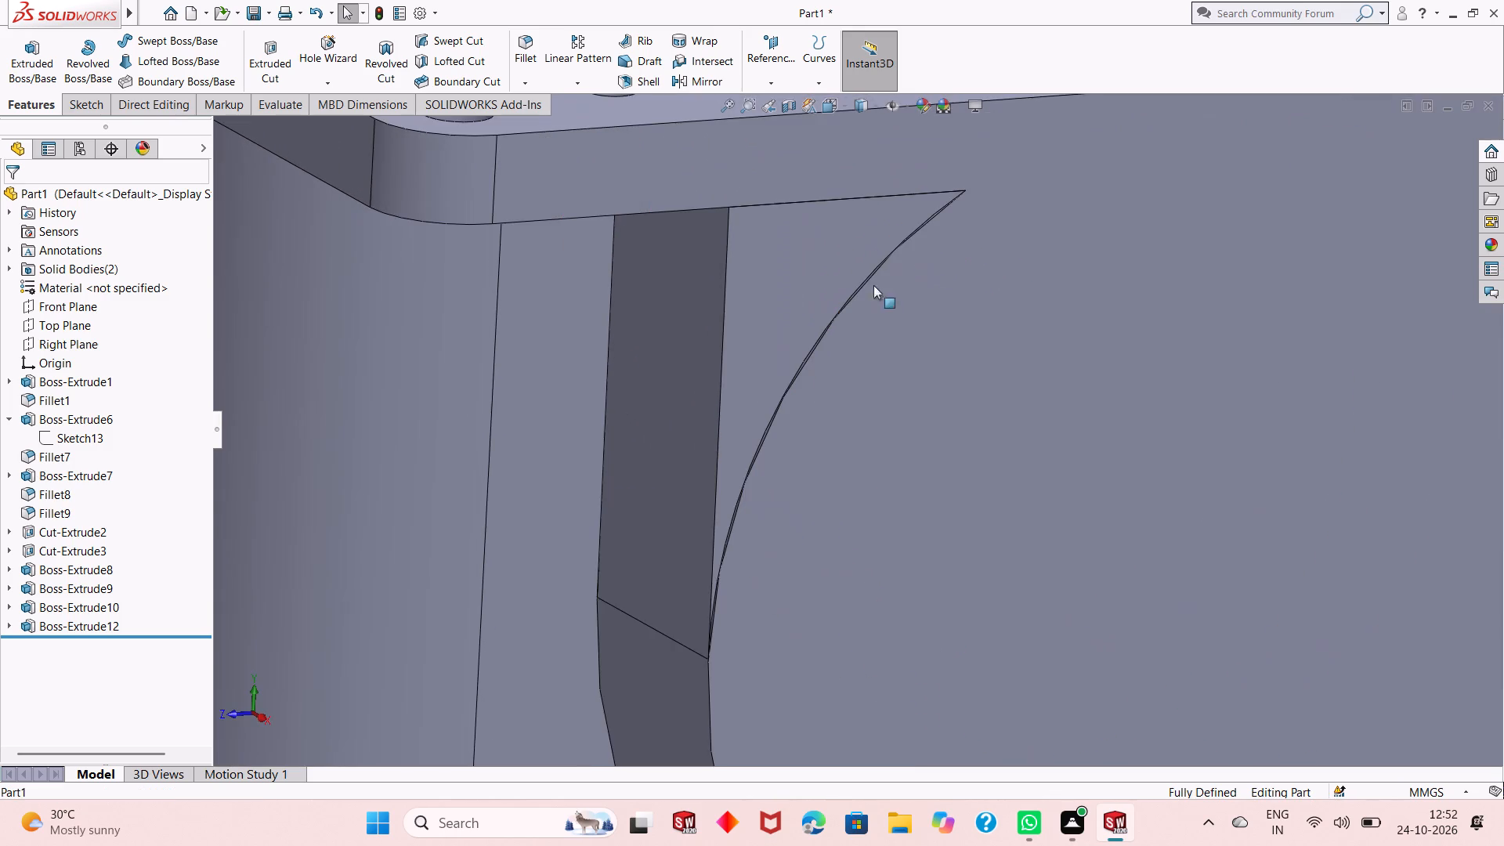
pyautogui.scroll(-2, 862, 310)
pyautogui.scroll(2, 861, 311)
pyautogui.scroll(-5, 718, 699)
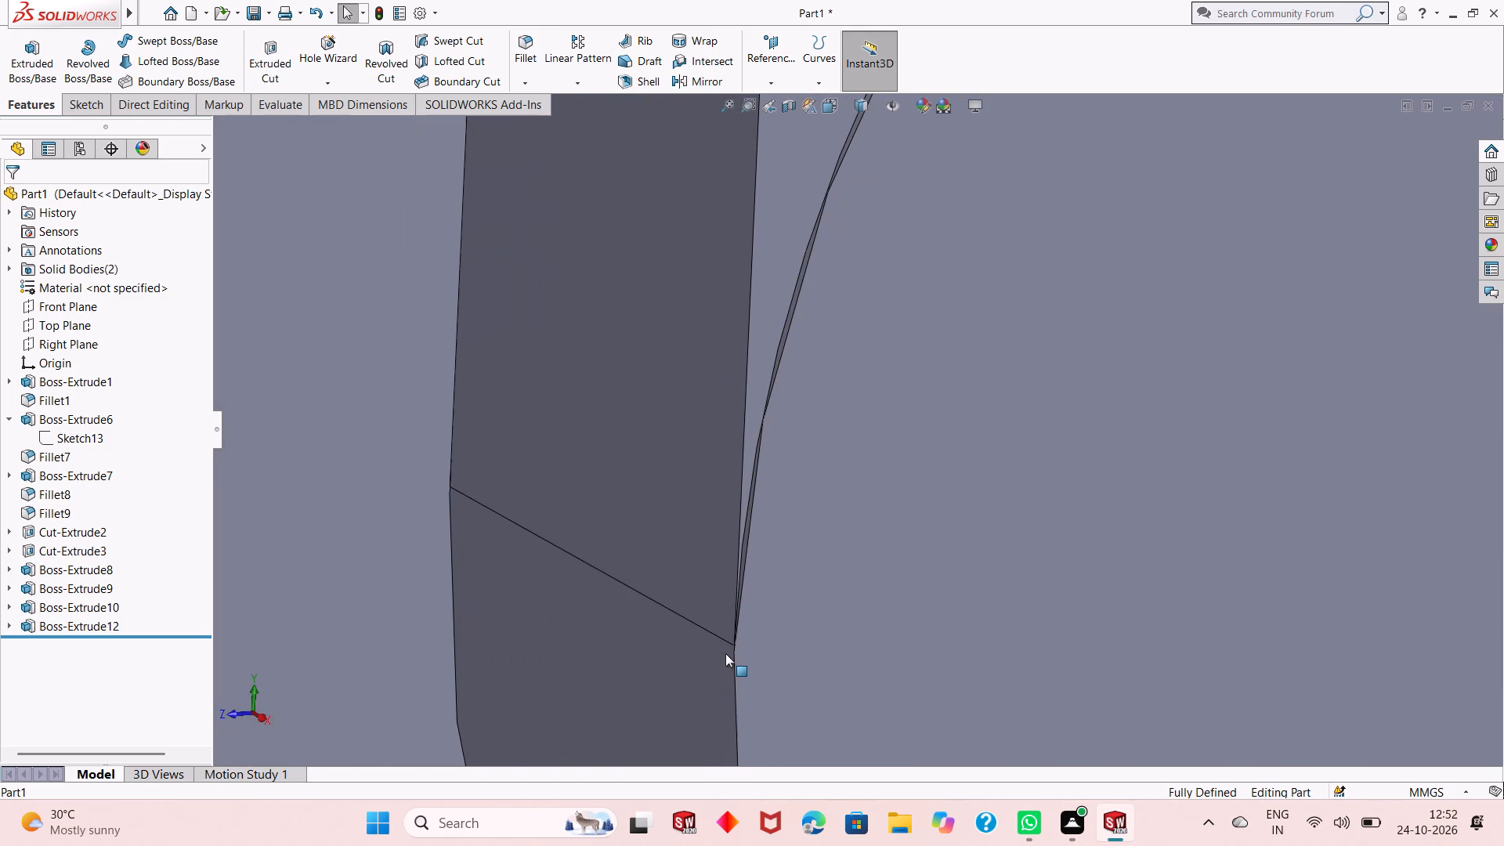
pyautogui.scroll(-2, 760, 586)
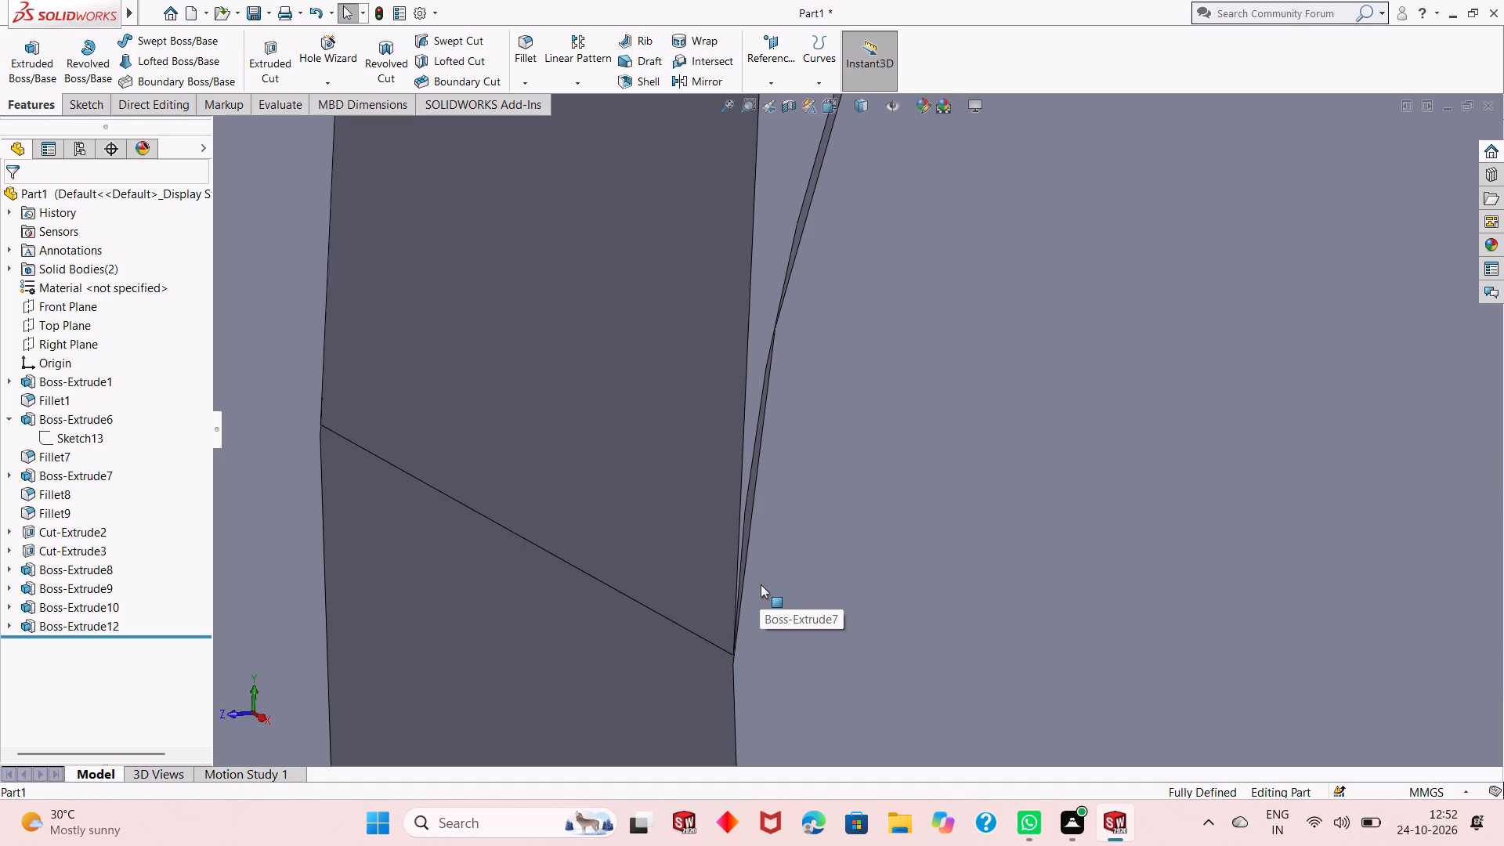
# Undo the corner extrusion and all of its profile's sketch lines, arc and fixed point, staying in the sketch.
pyautogui.hotkey('ctrl', 'z')
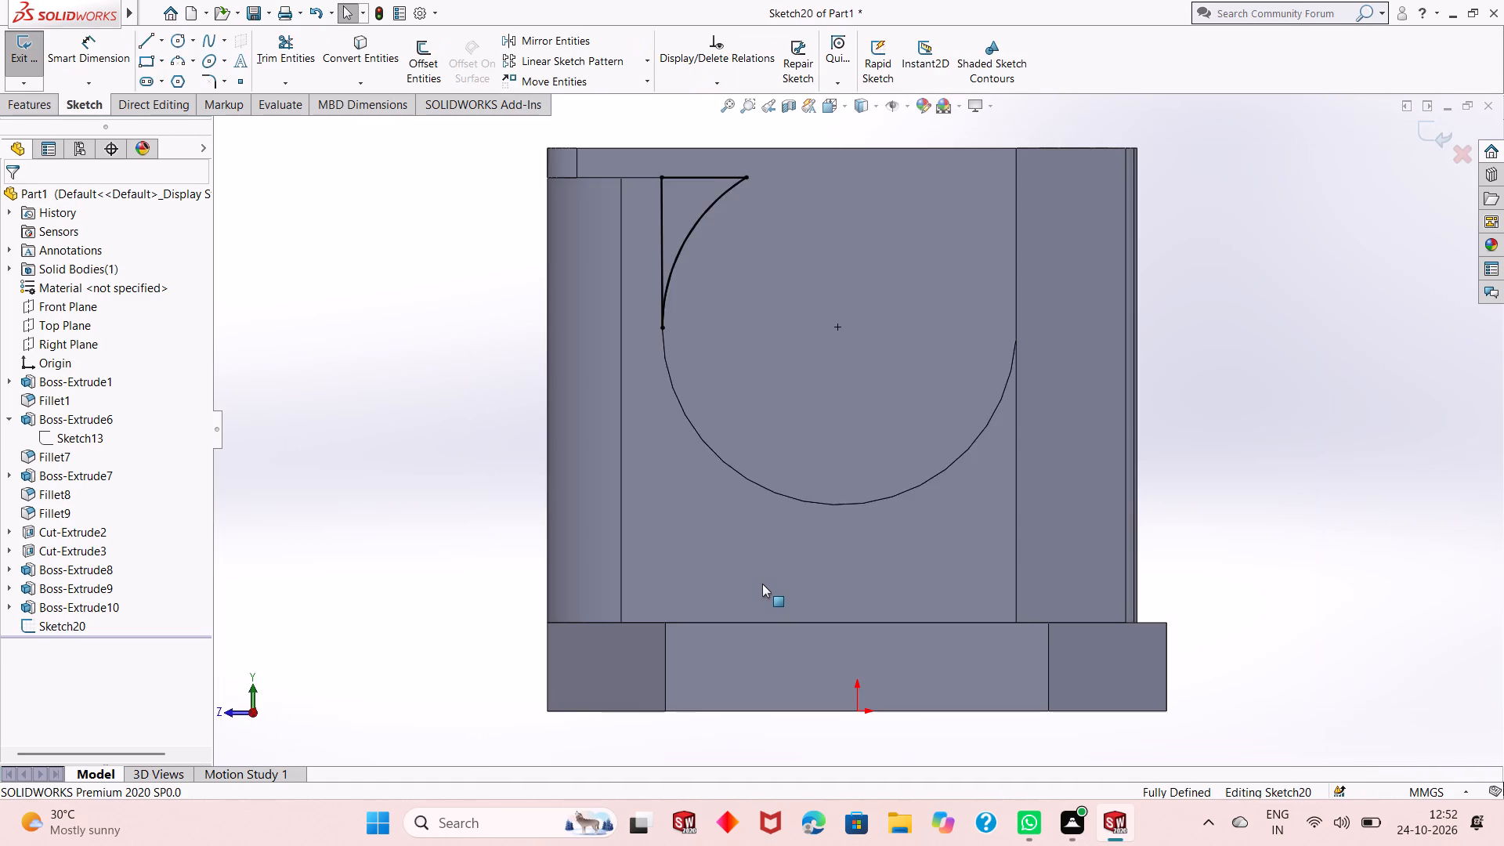
pyautogui.hotkey('ctrl', 'z')
pyautogui.hotkey('ctrl', 'z')
pyautogui.hotkey('ctrl', 'z')
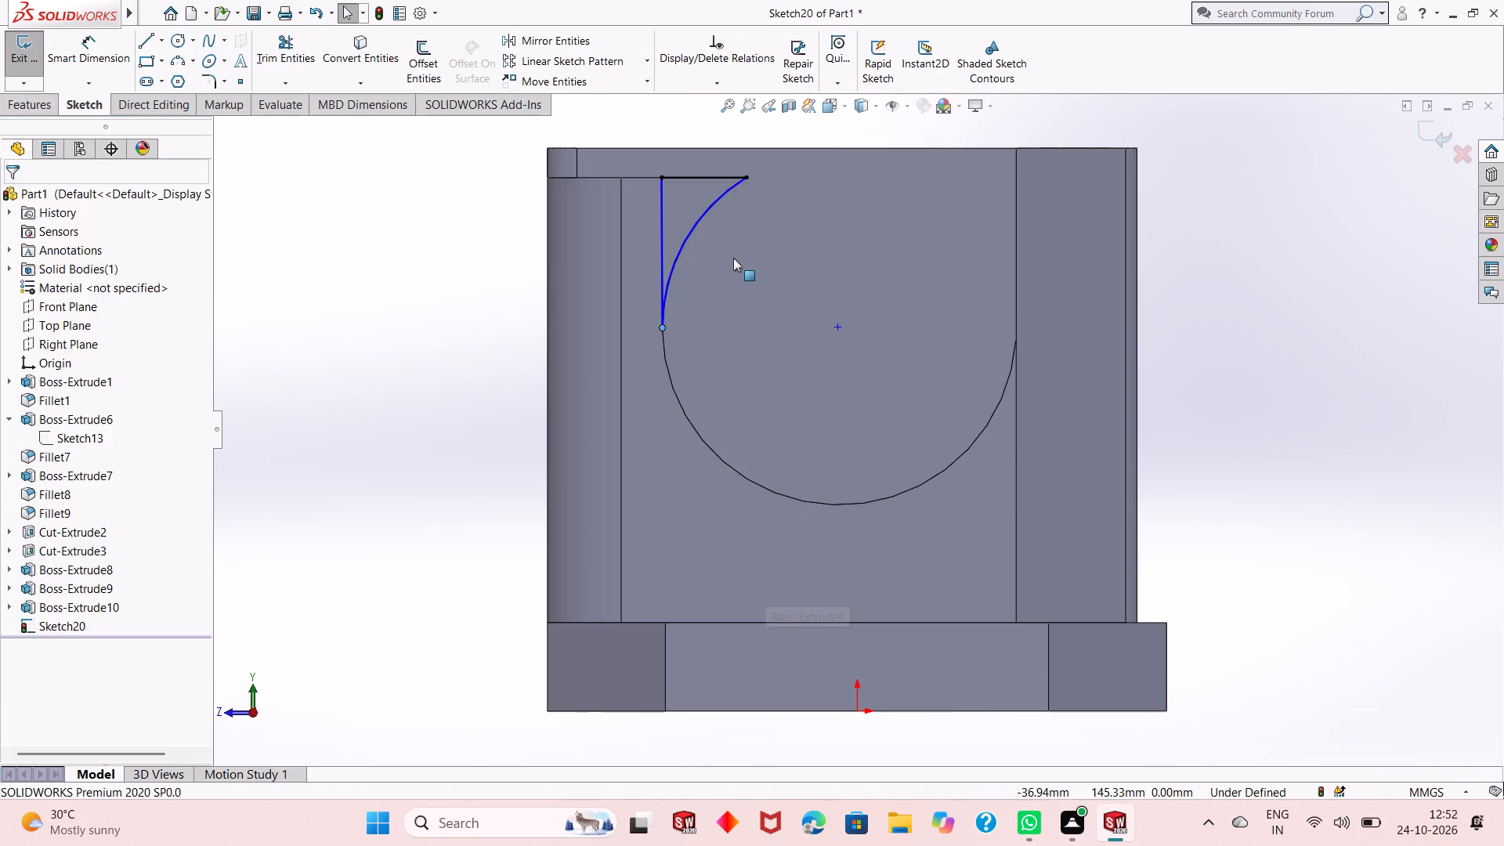
pyautogui.hotkey('ctrl', 'z')
pyautogui.hotkey('ctrl', 'z')
pyautogui.hotkey('ctrl', 'z')
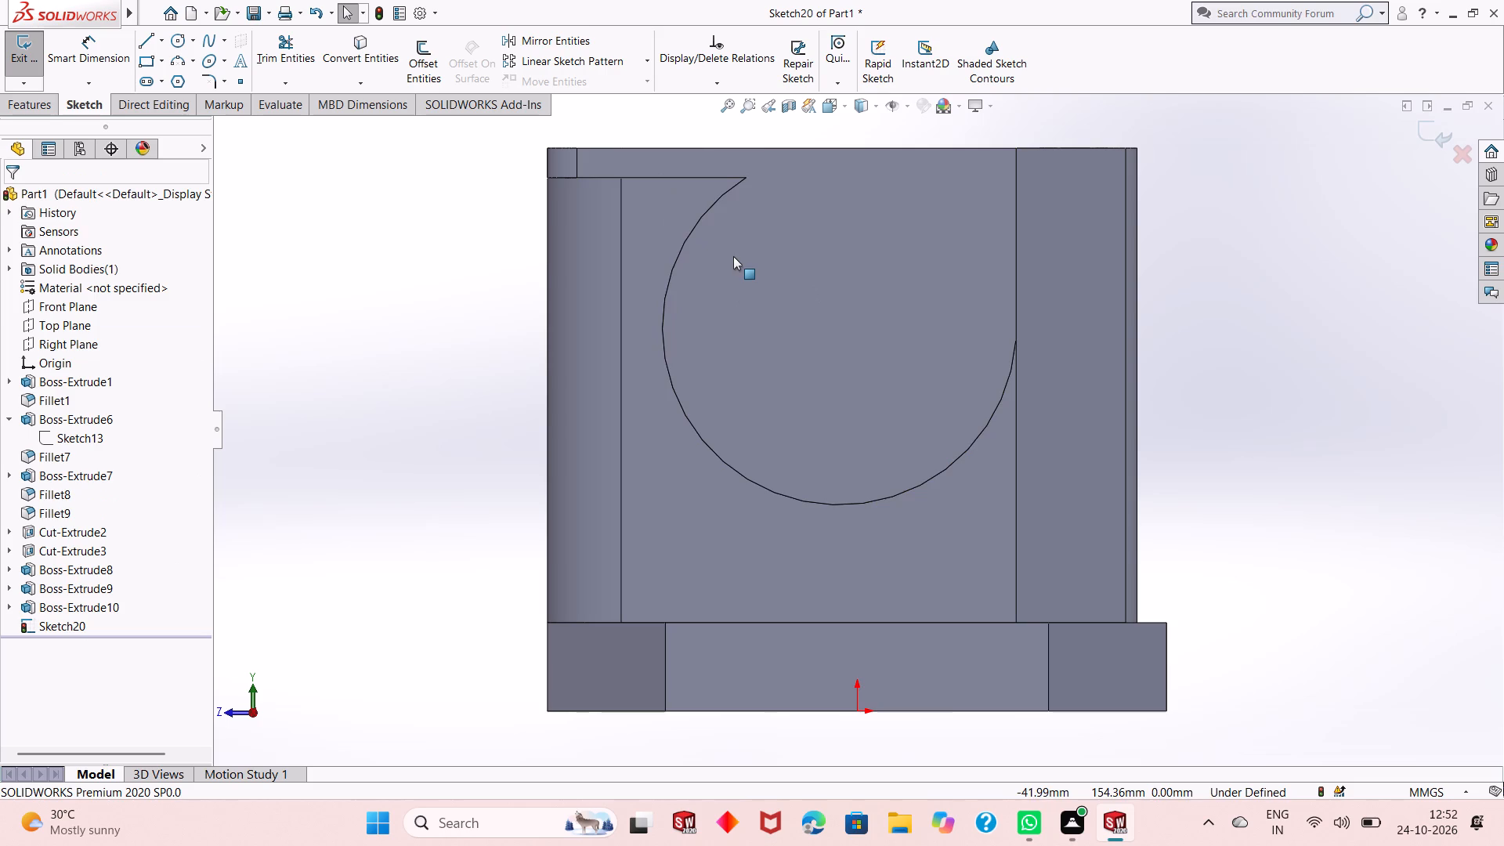
pyautogui.press('Escape')
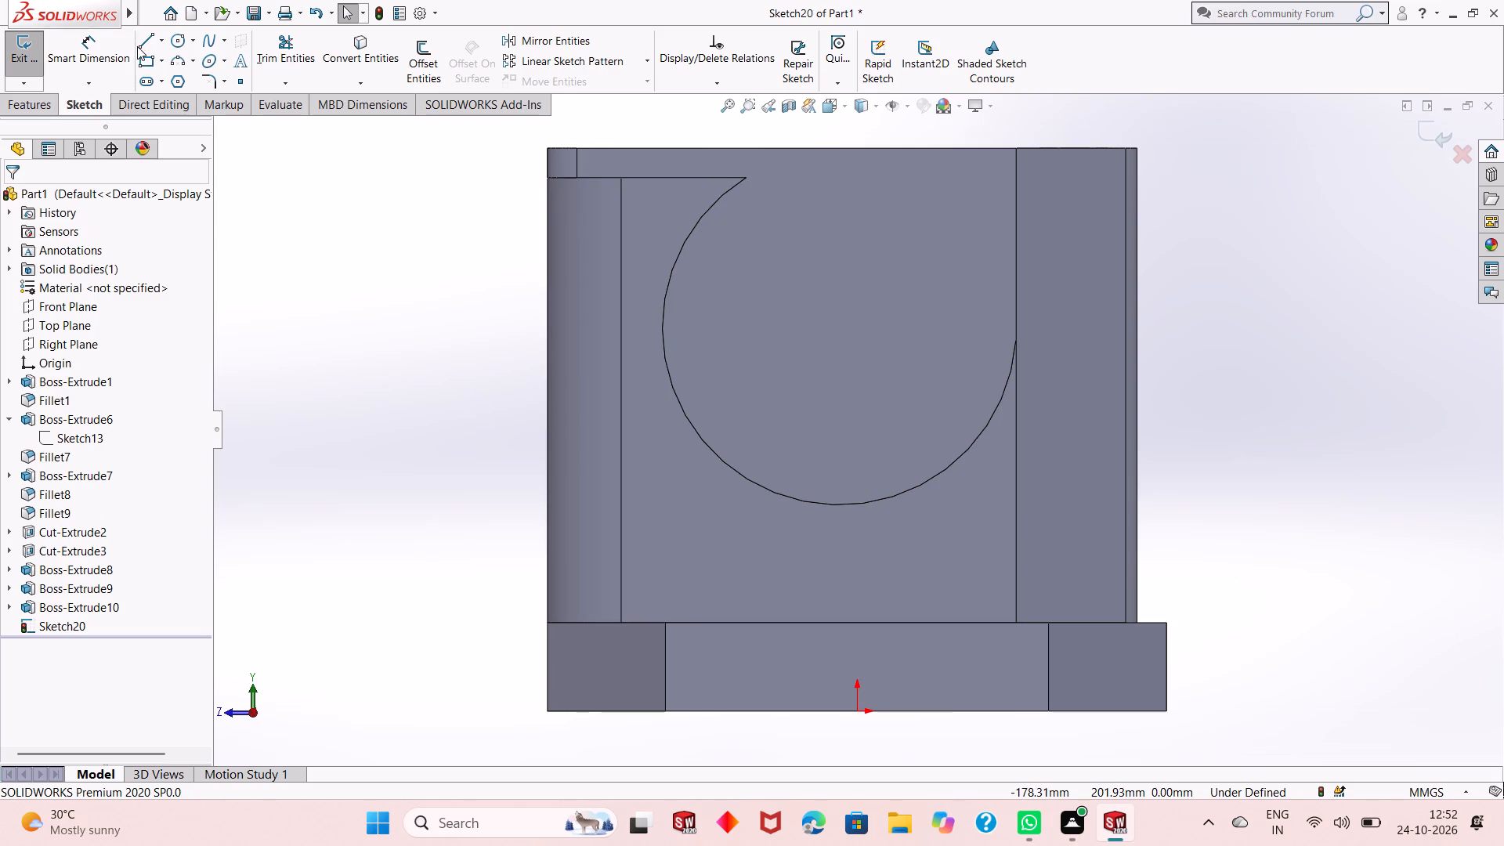
# Redraw the corner lines: about 51 mm up from the circle's side to the flange's underside, and about 27.5 mm across to the circle.
pyautogui.click(132, 46)
pyautogui.click(143, 48)
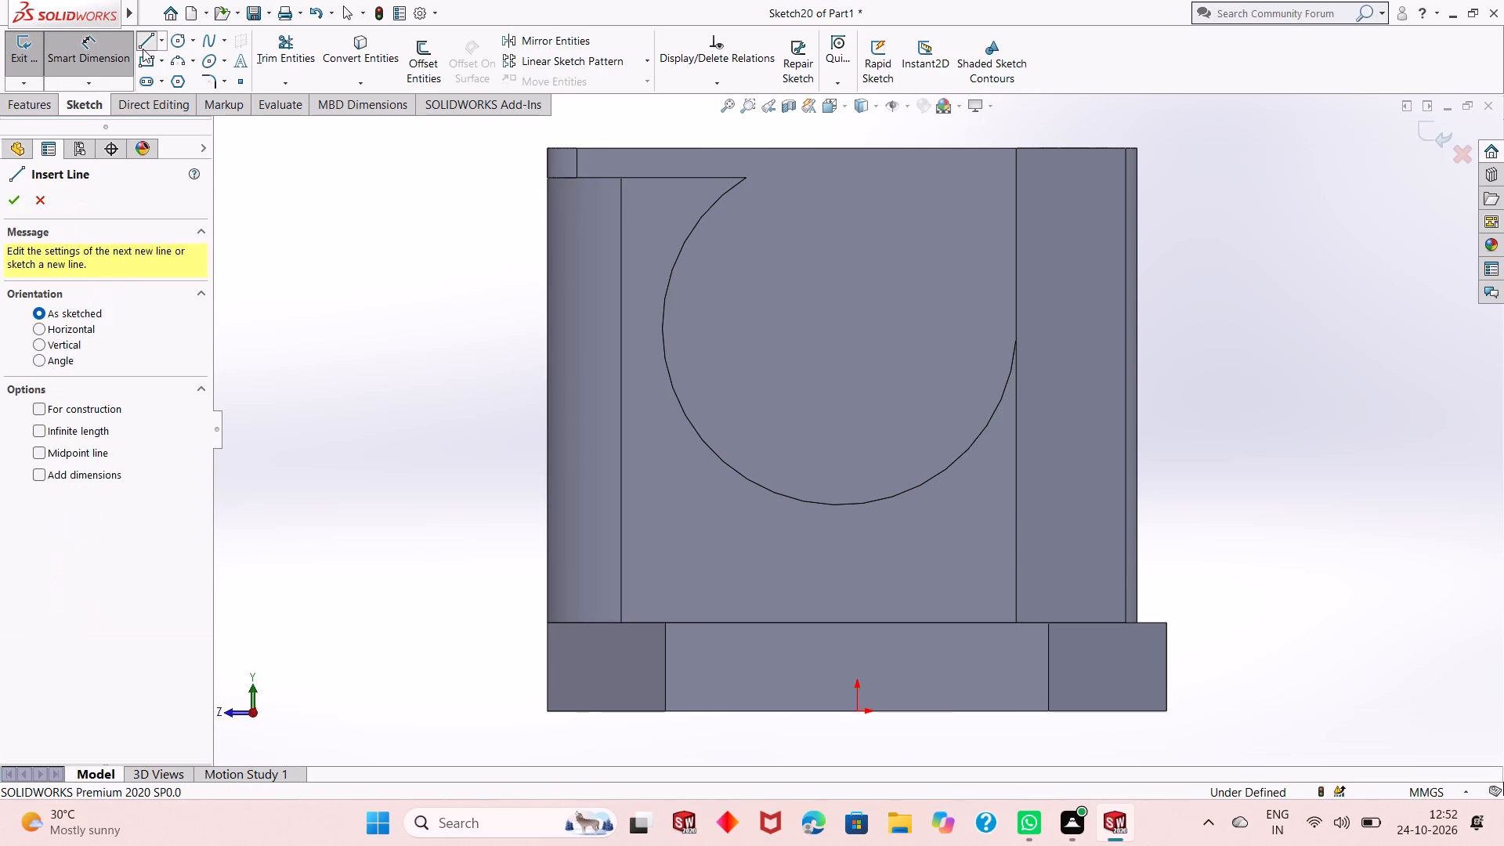
pyautogui.scroll(2, 719, 190)
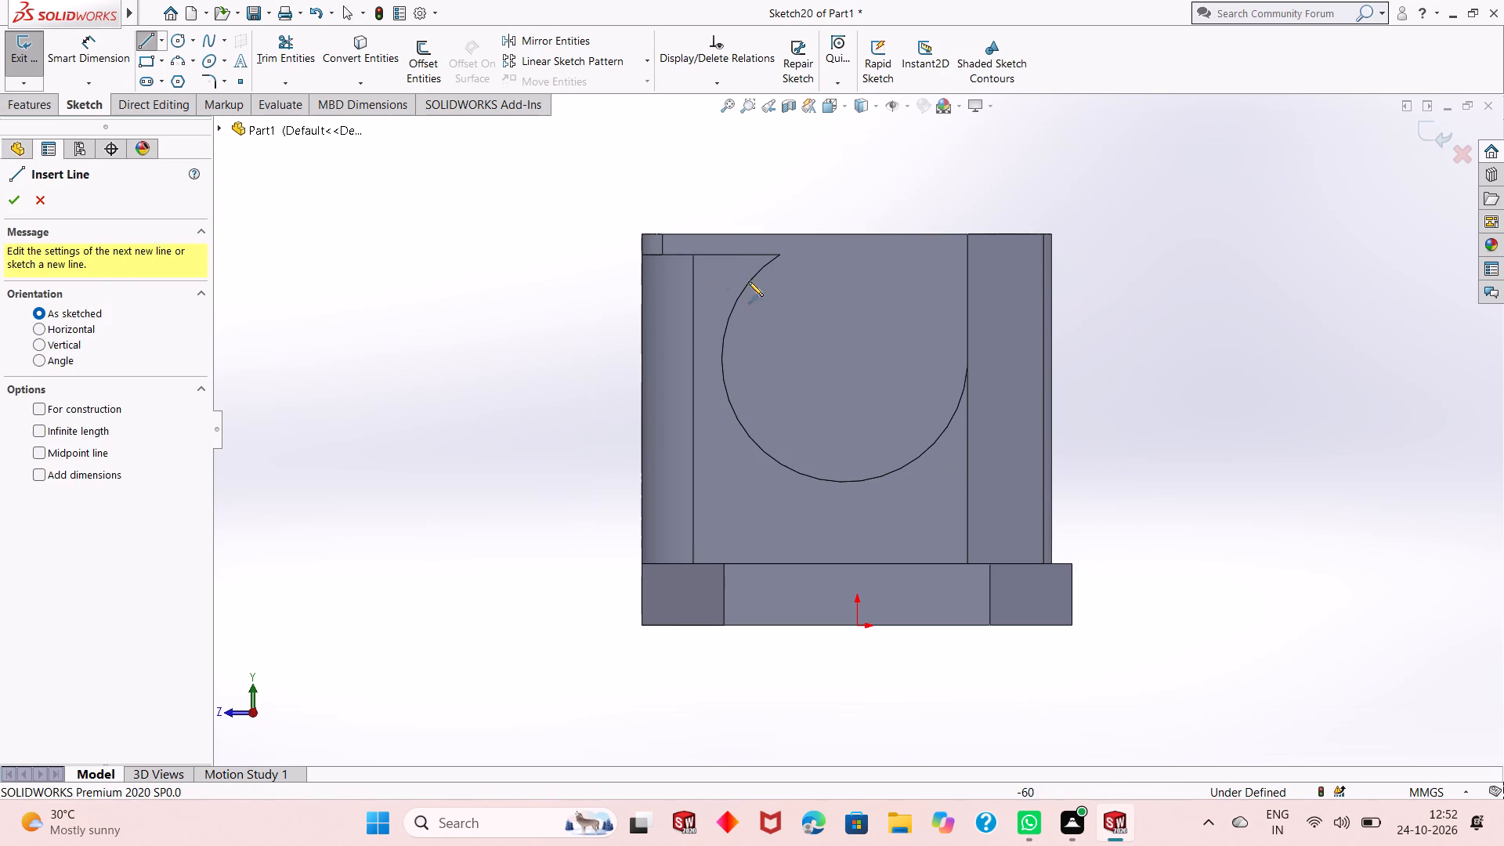
pyautogui.scroll(-4, 760, 296)
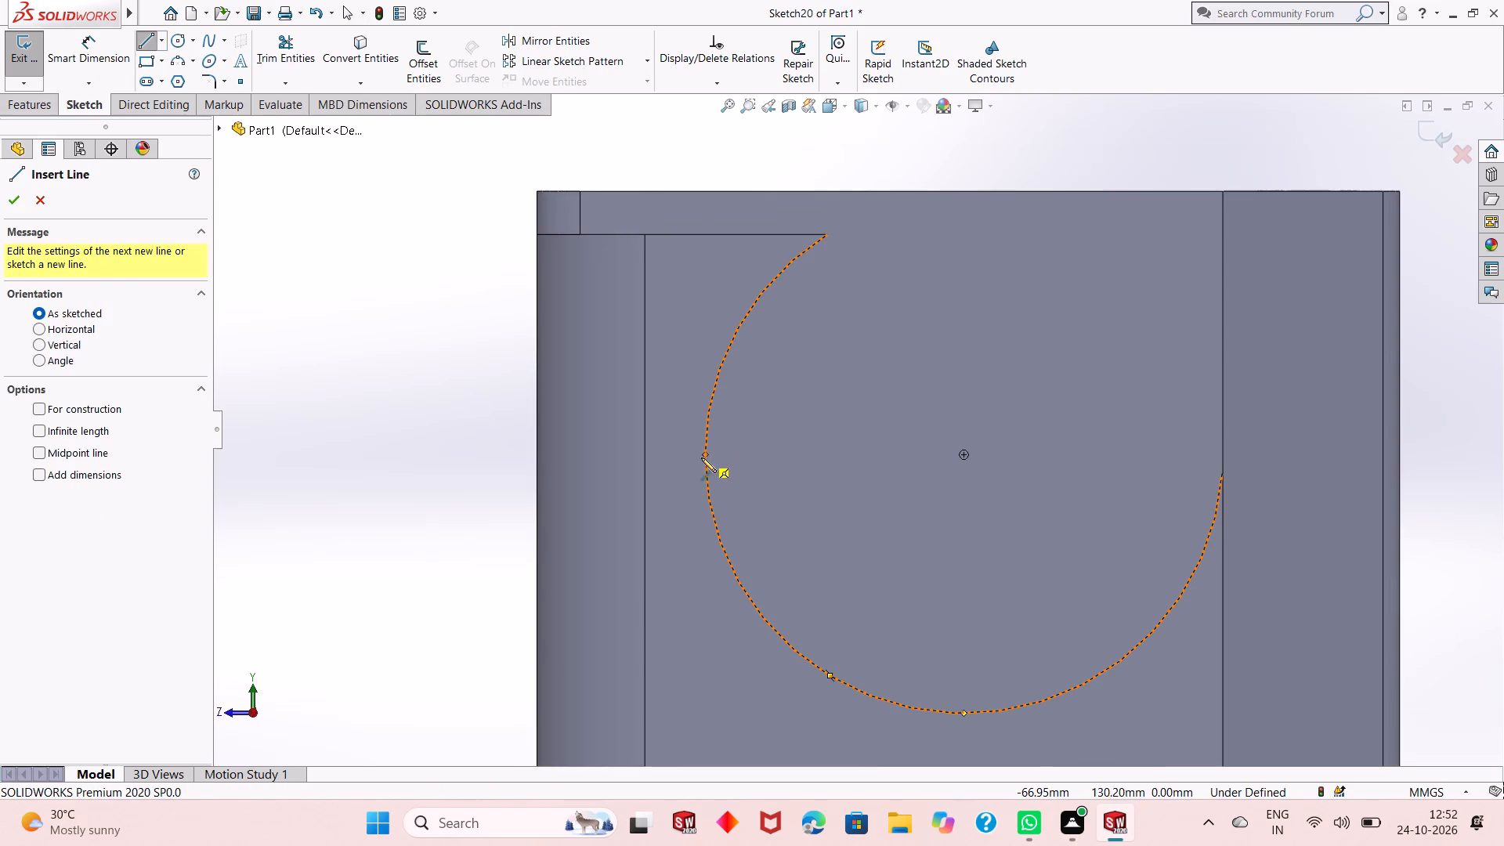
pyautogui.click(703, 454)
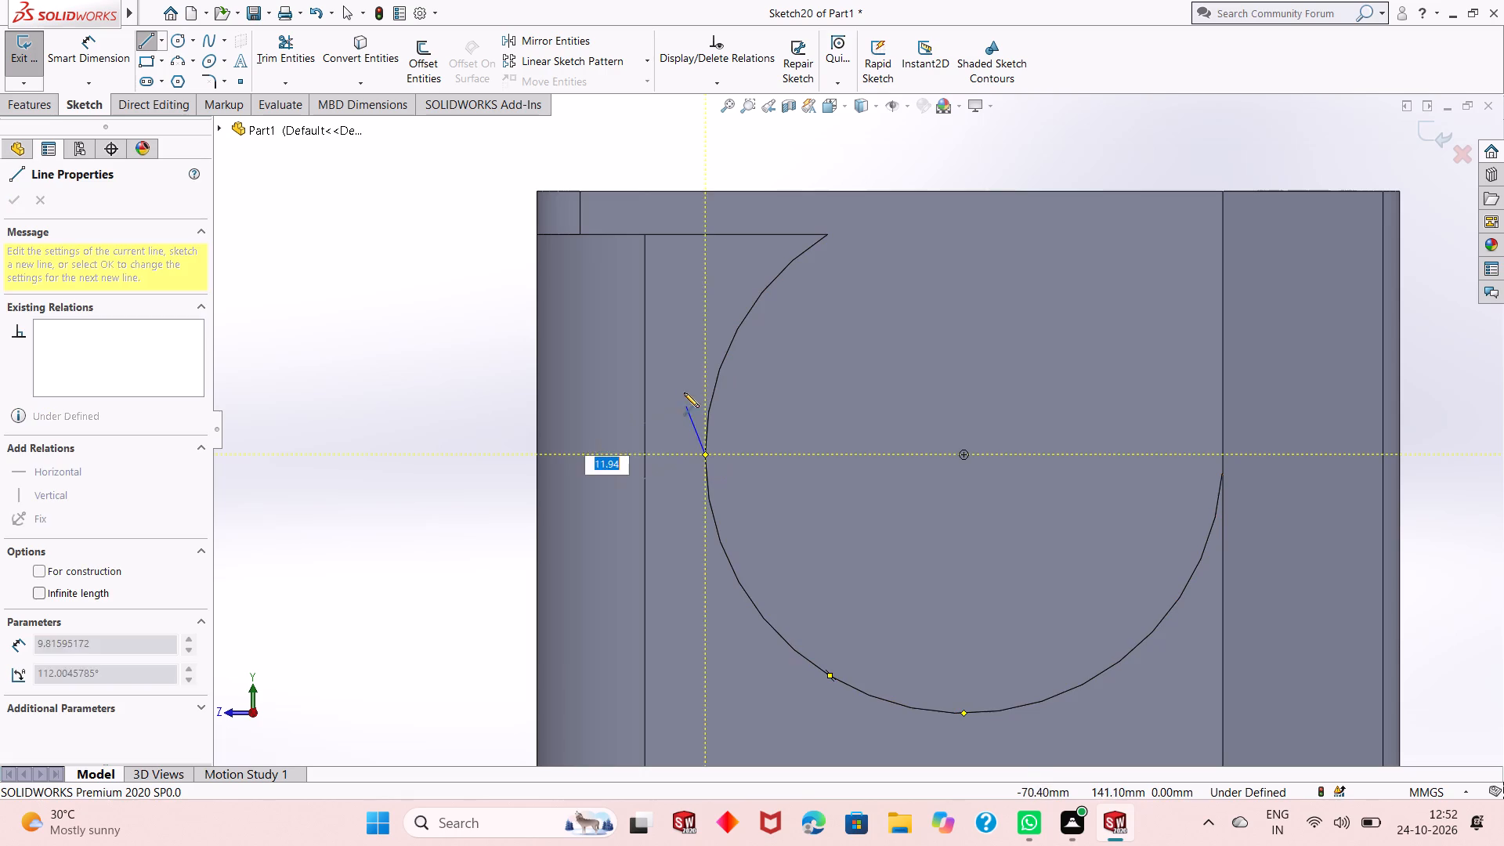
pyautogui.click(707, 233)
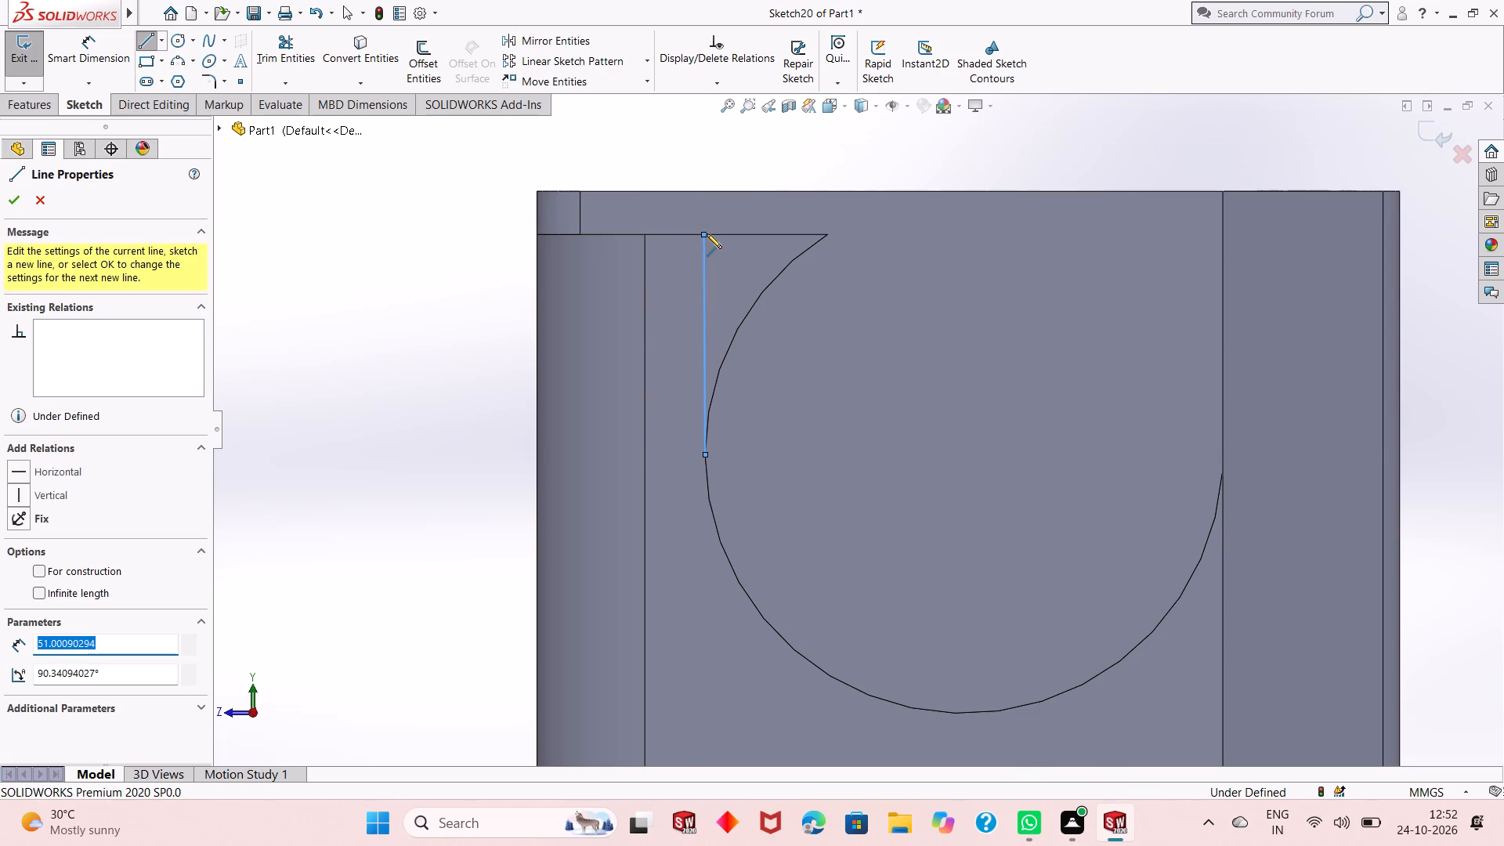
pyautogui.click(827, 236)
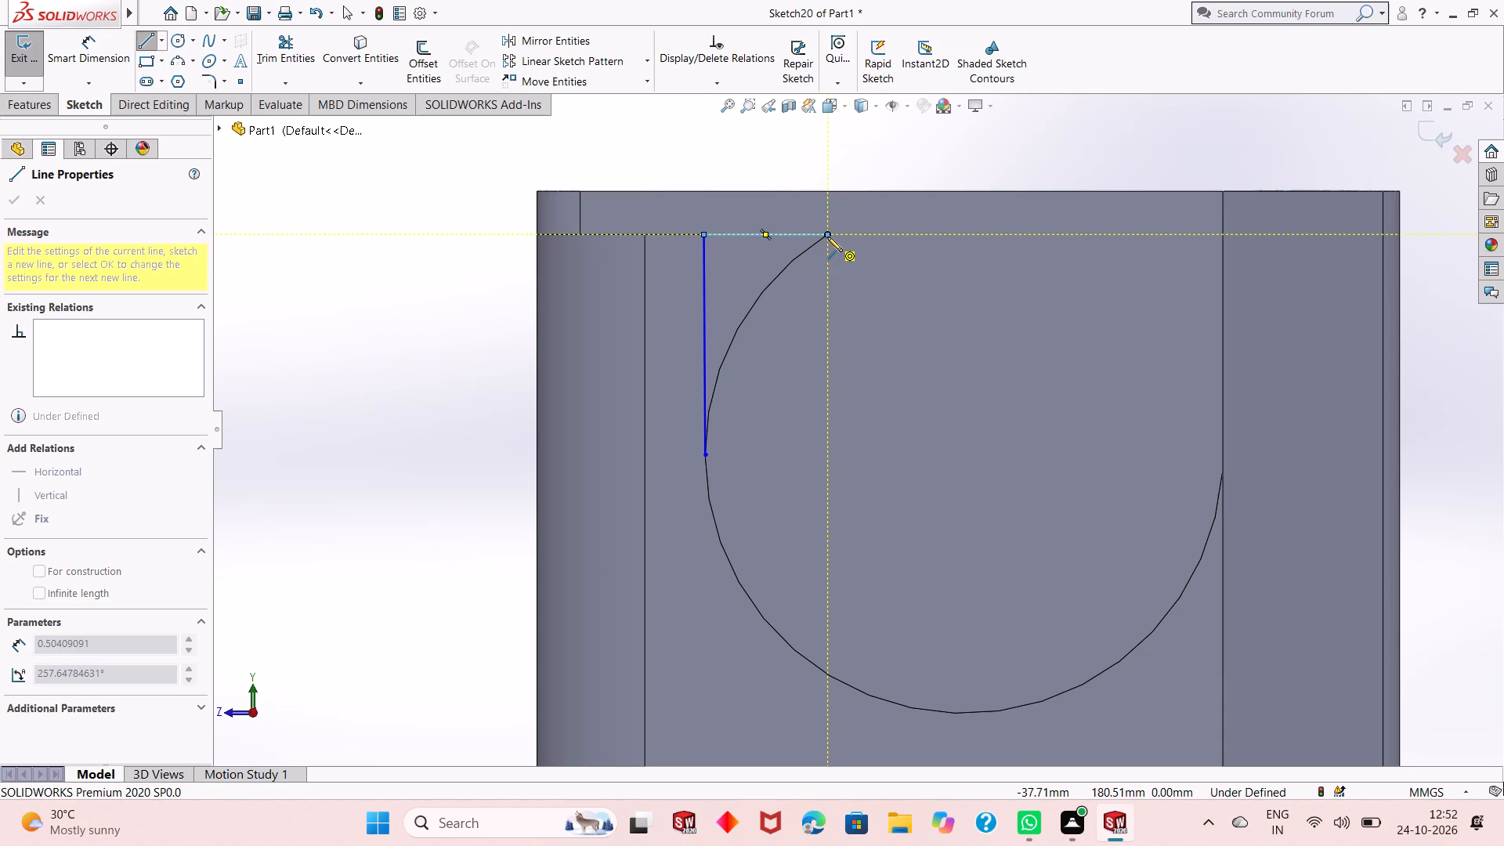
pyautogui.rightClick(448, 255)
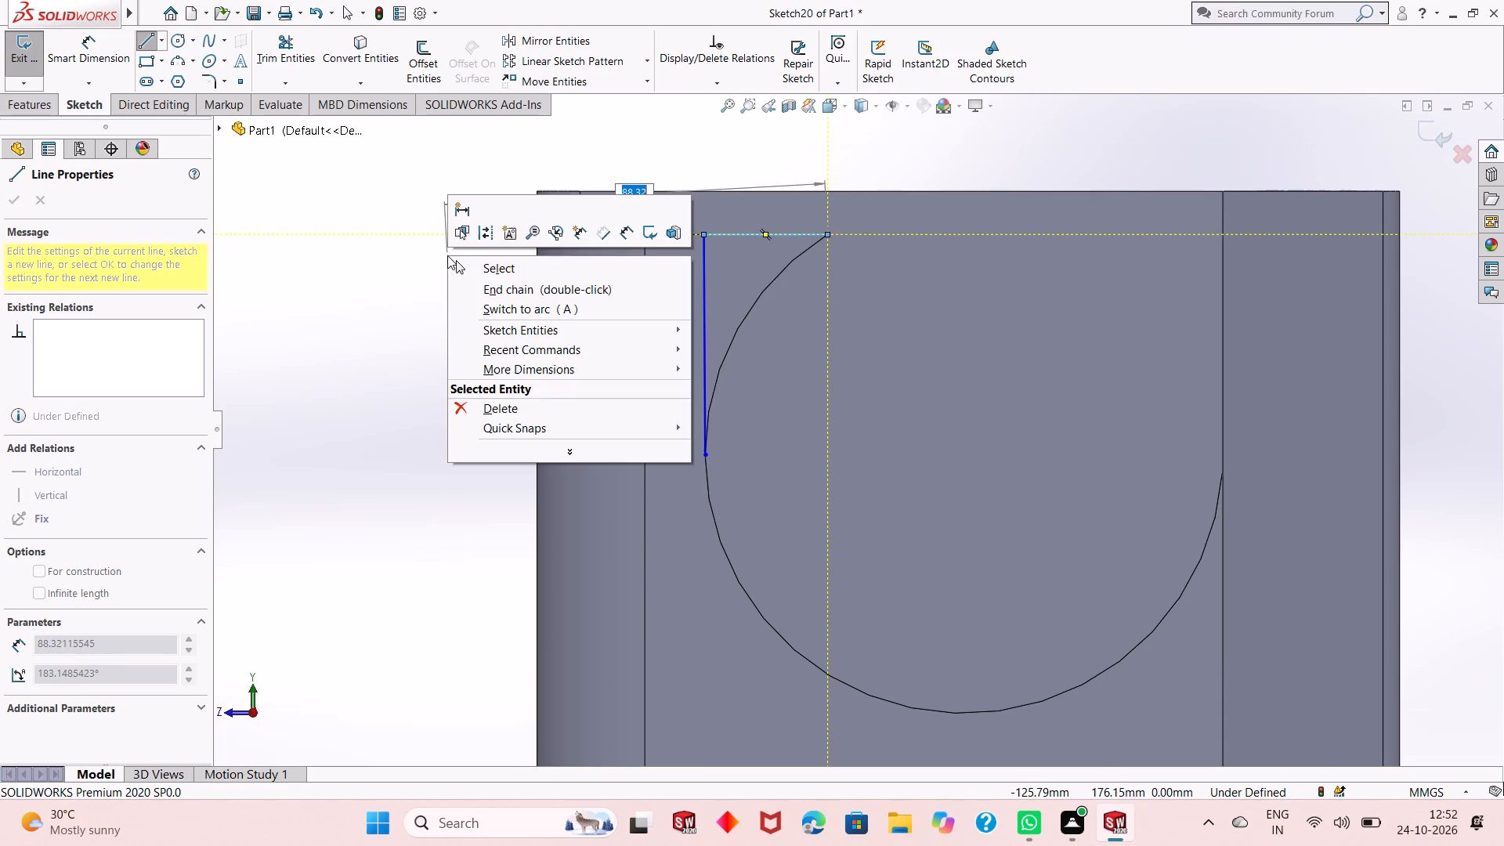
pyautogui.click(464, 264)
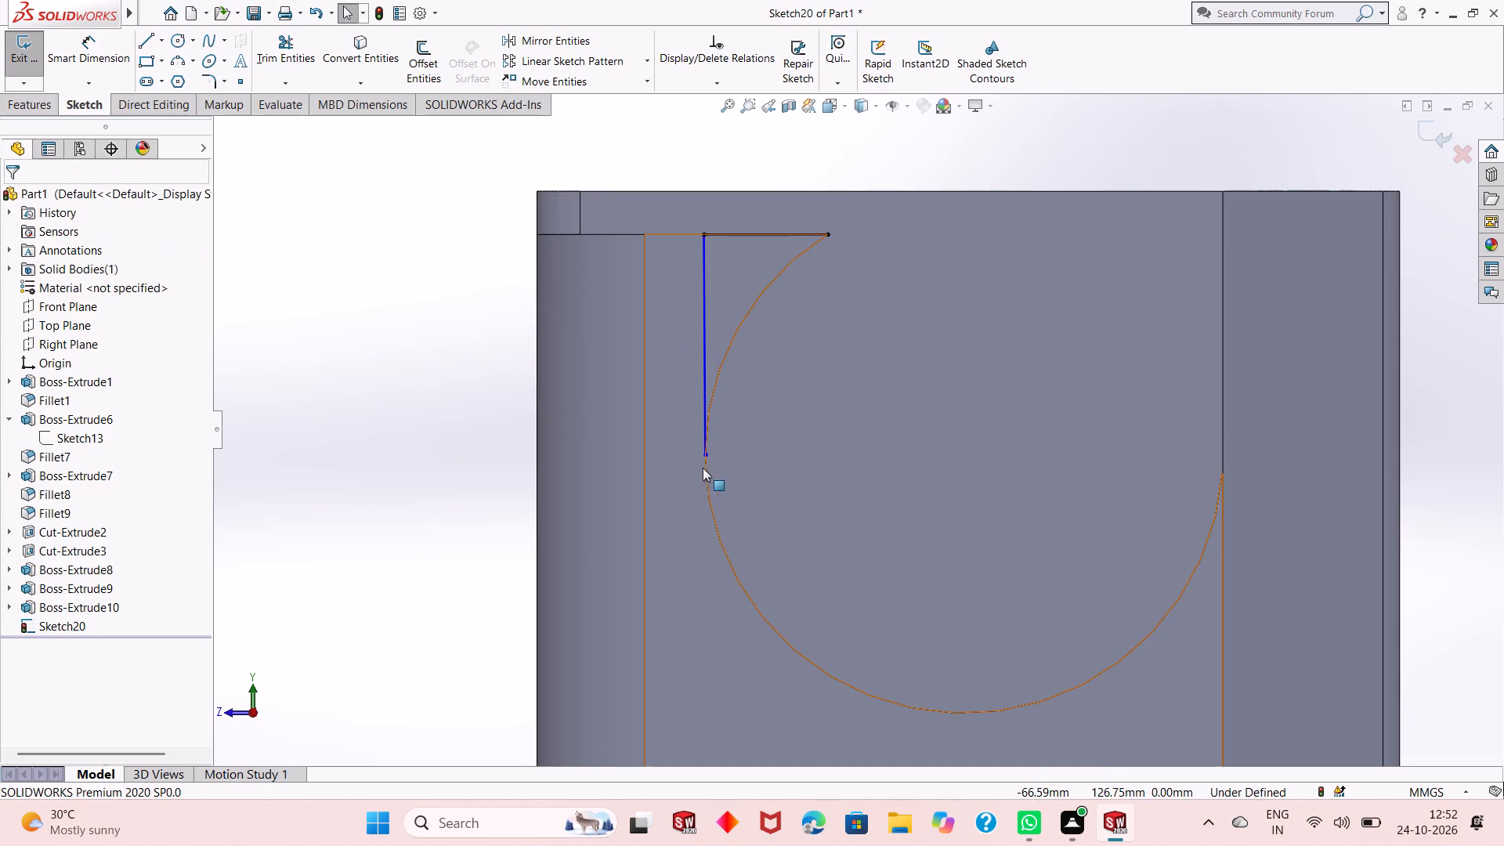
# Close the corner profile with a three-point arc of about 60 mm radius along the boss's circular edge.
pyautogui.click(173, 61)
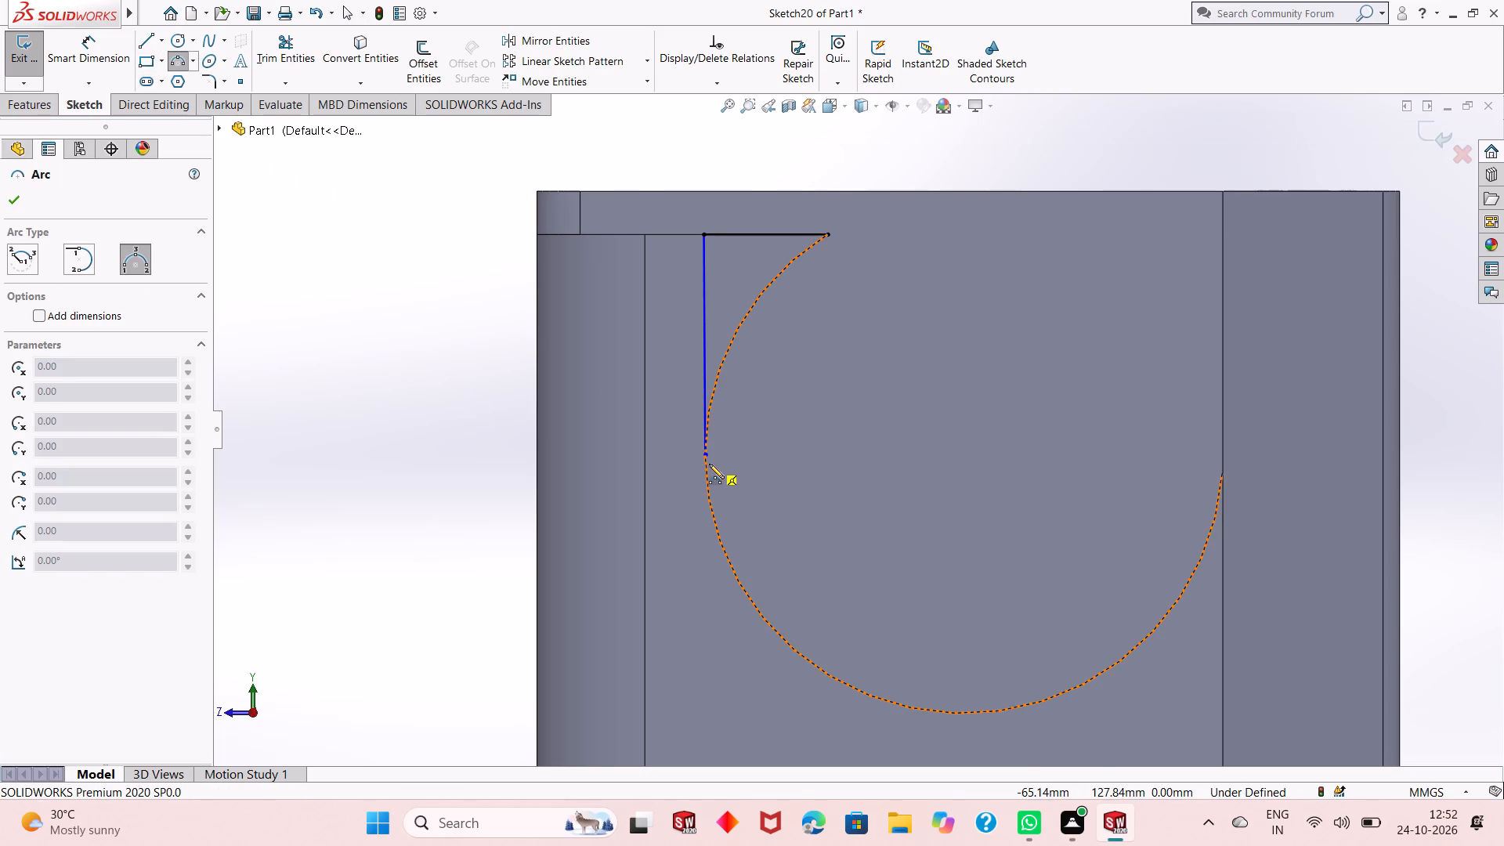
pyautogui.click(705, 460)
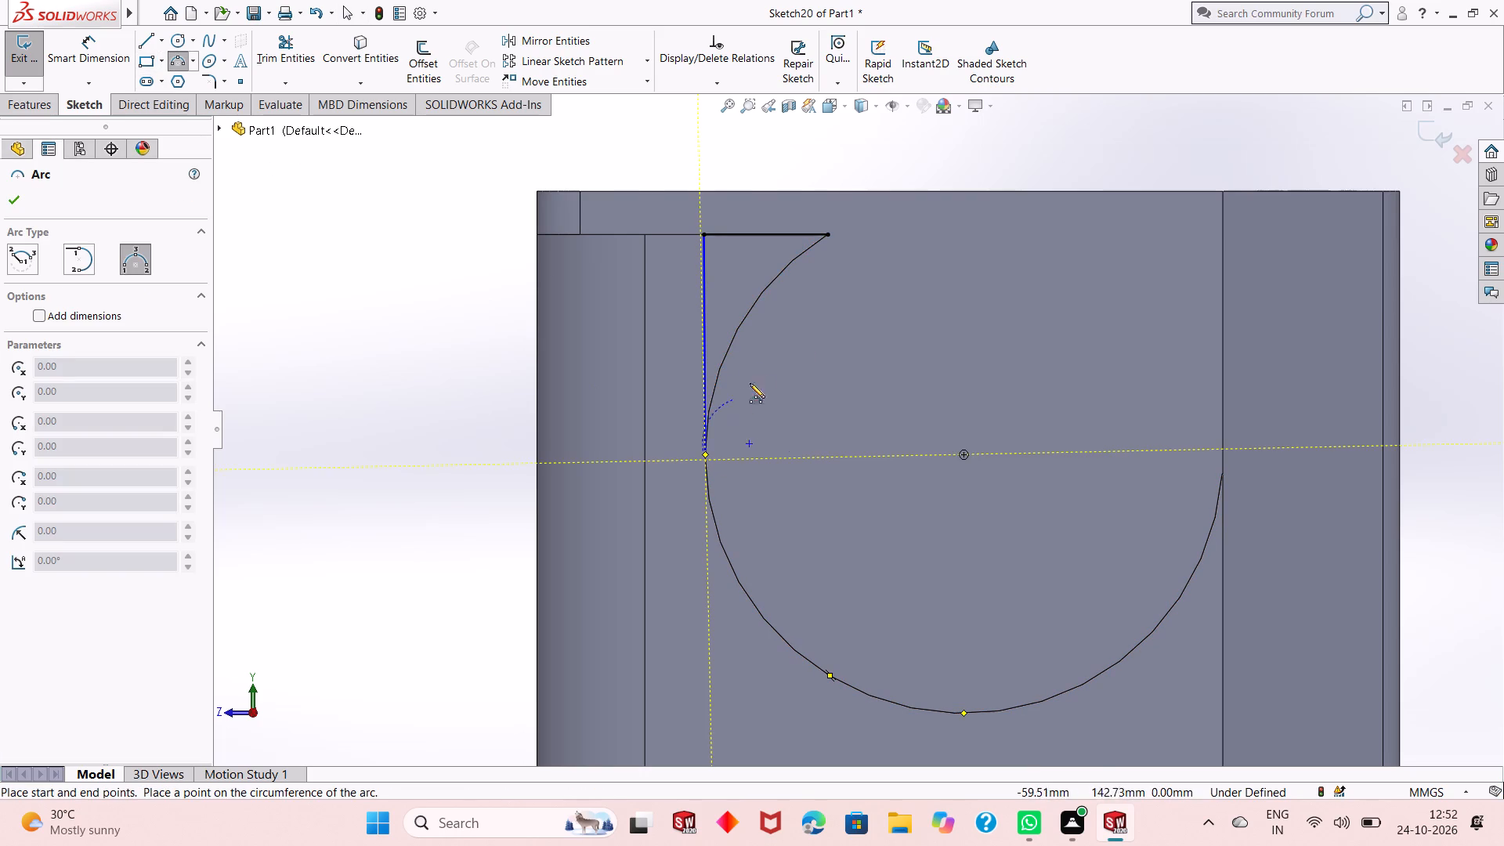
pyautogui.click(829, 237)
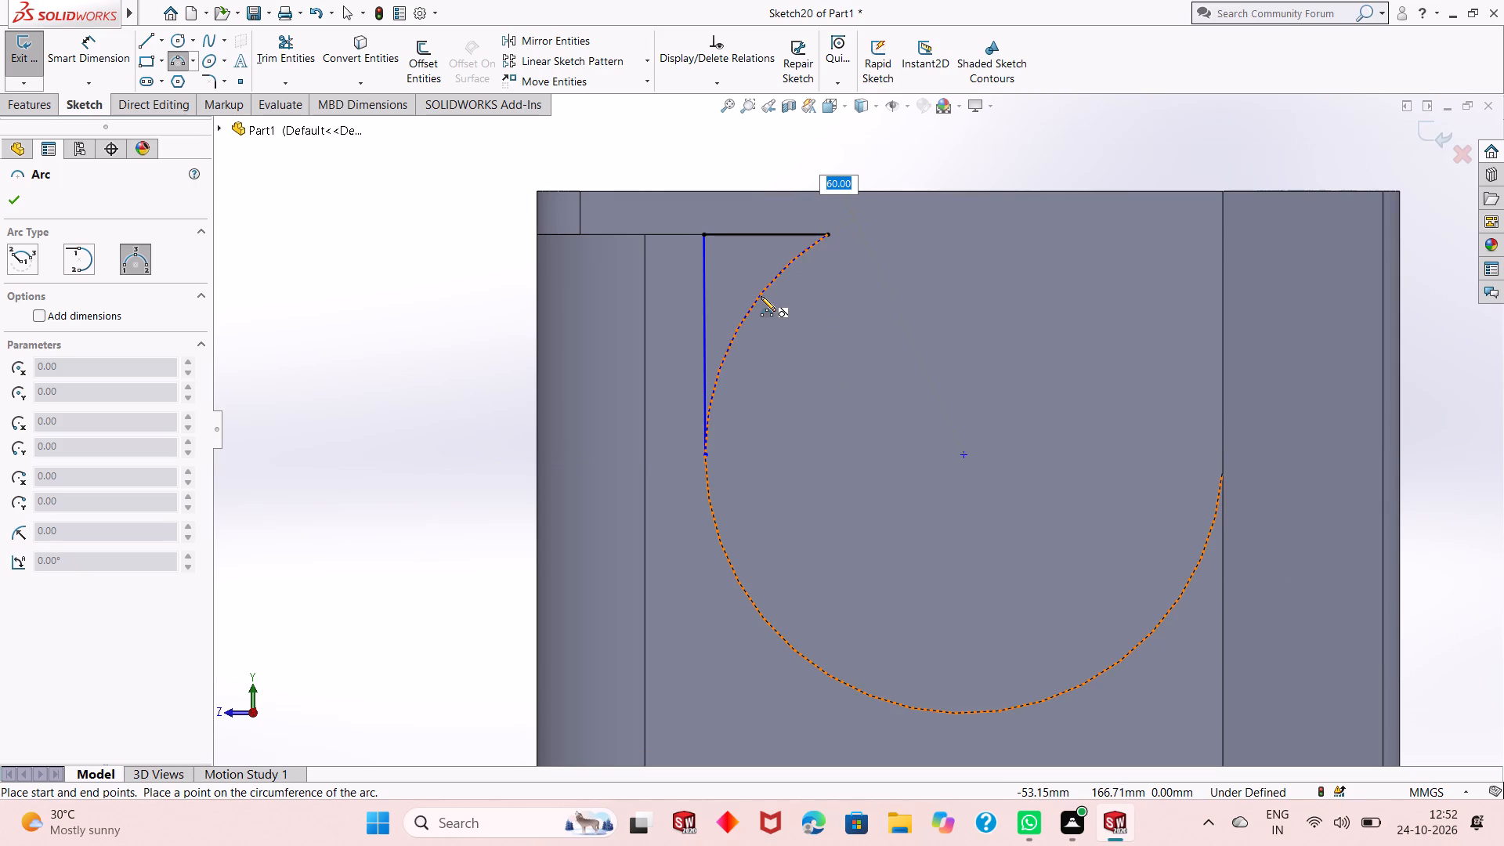
pyautogui.rightClick(760, 290)
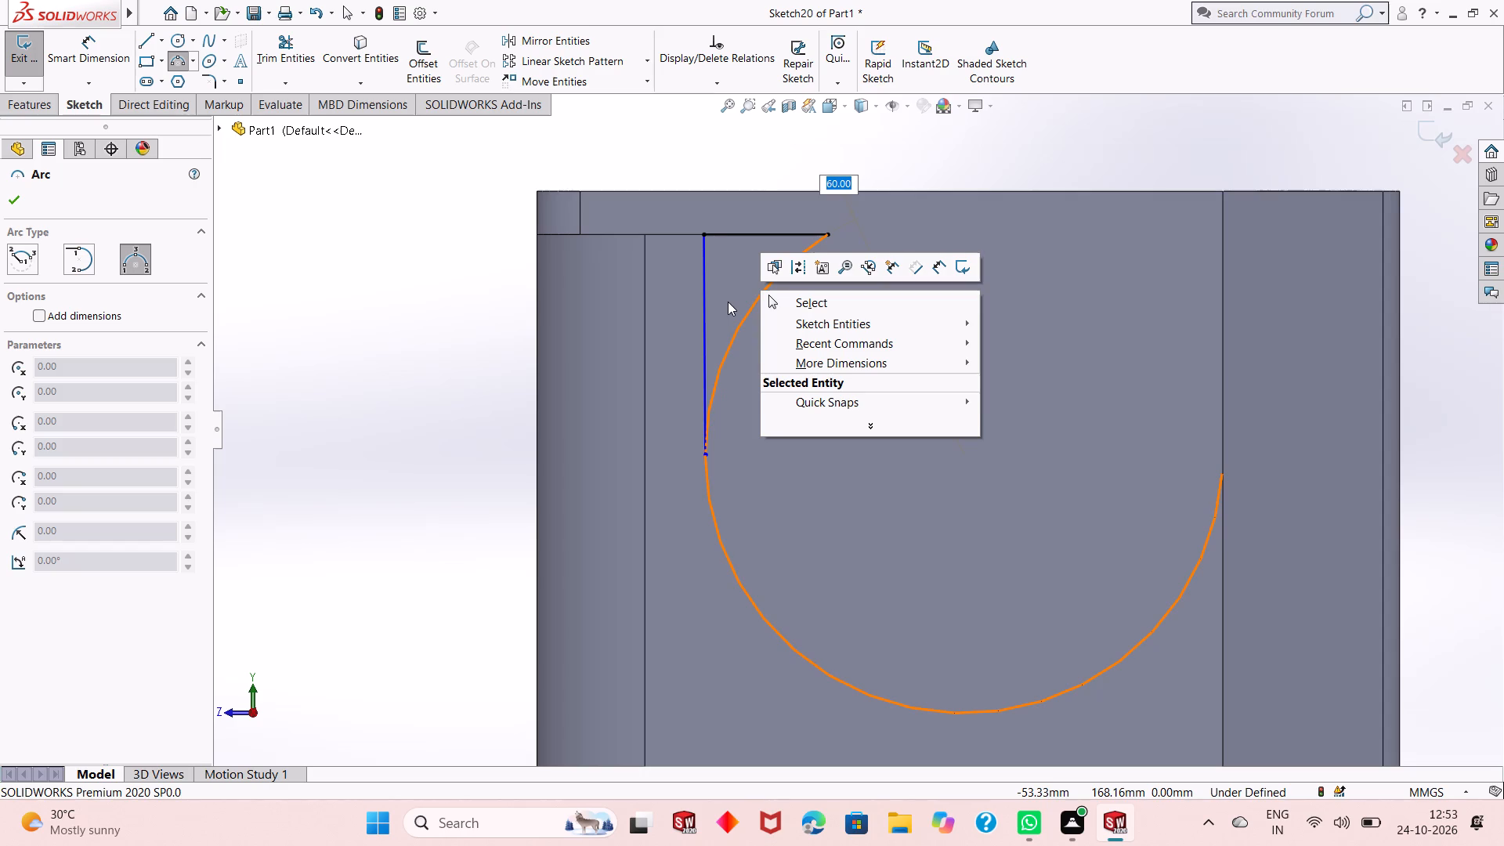
pyautogui.press('Escape')
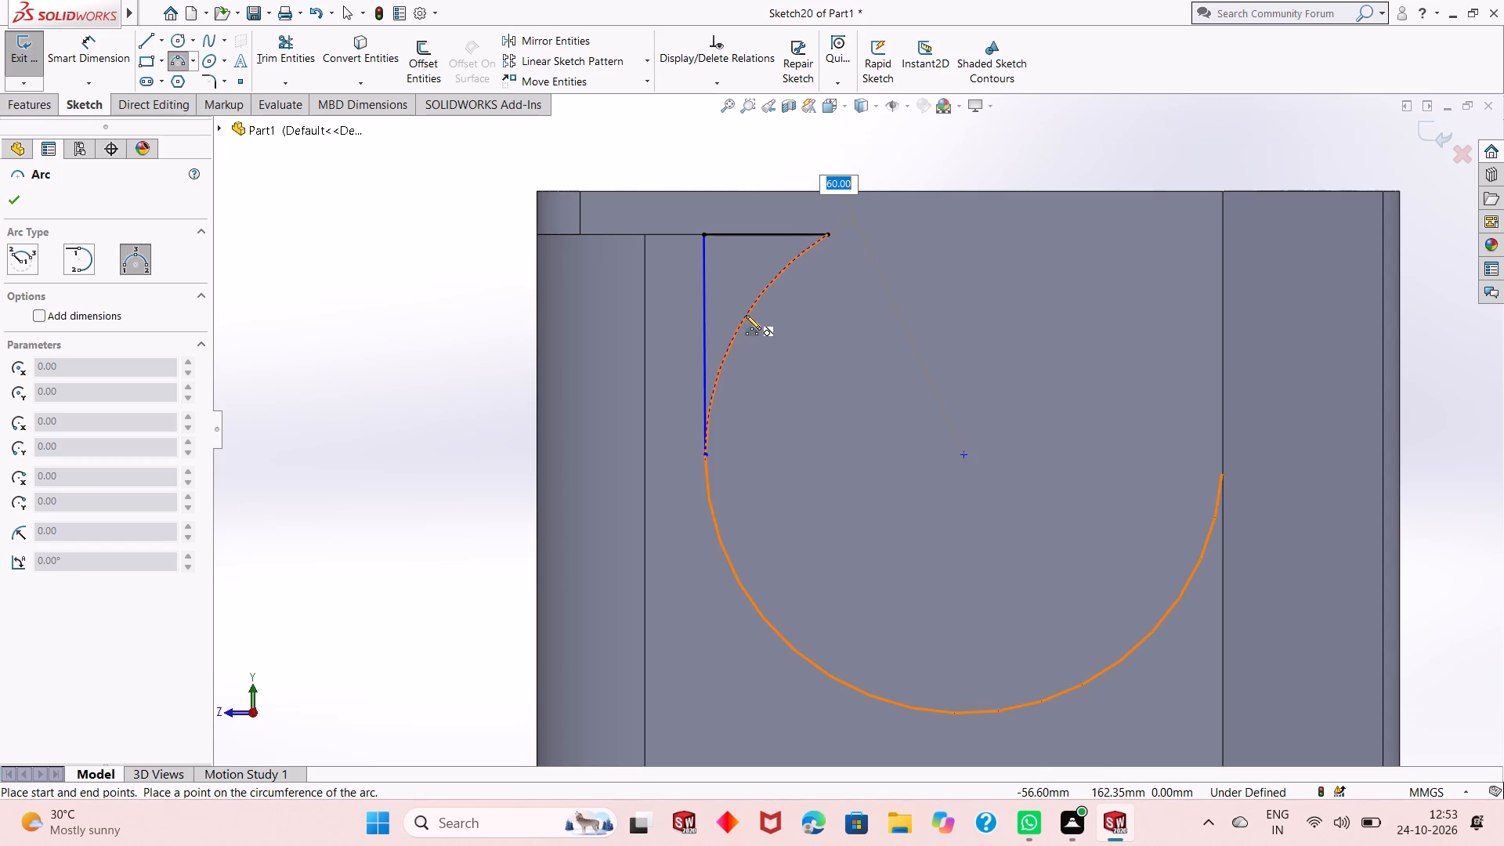
pyautogui.click(746, 315)
pyautogui.press('Escape')
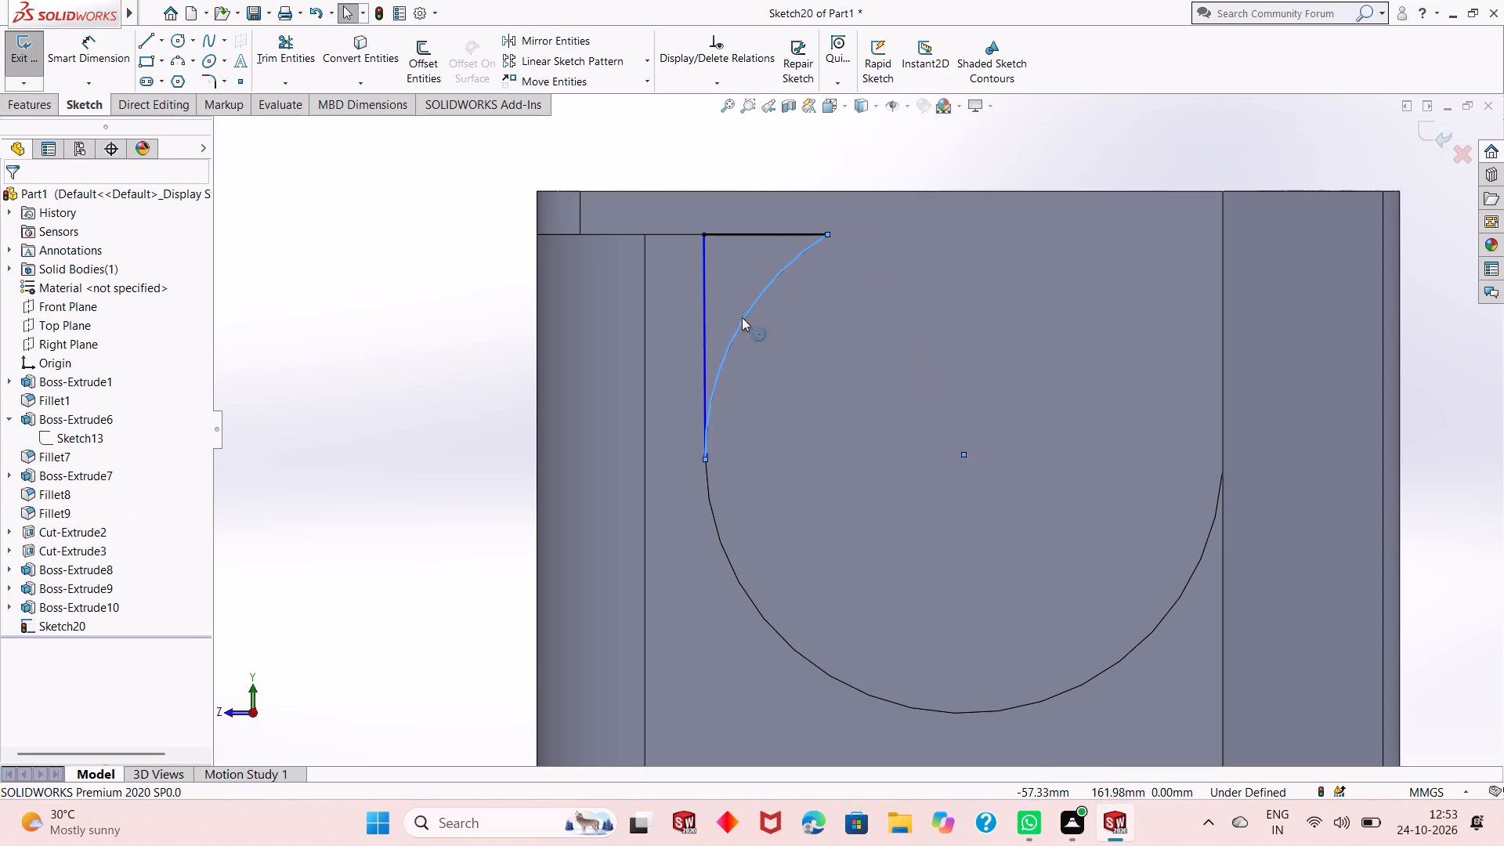
pyautogui.press('Escape')
pyautogui.press('Escape')
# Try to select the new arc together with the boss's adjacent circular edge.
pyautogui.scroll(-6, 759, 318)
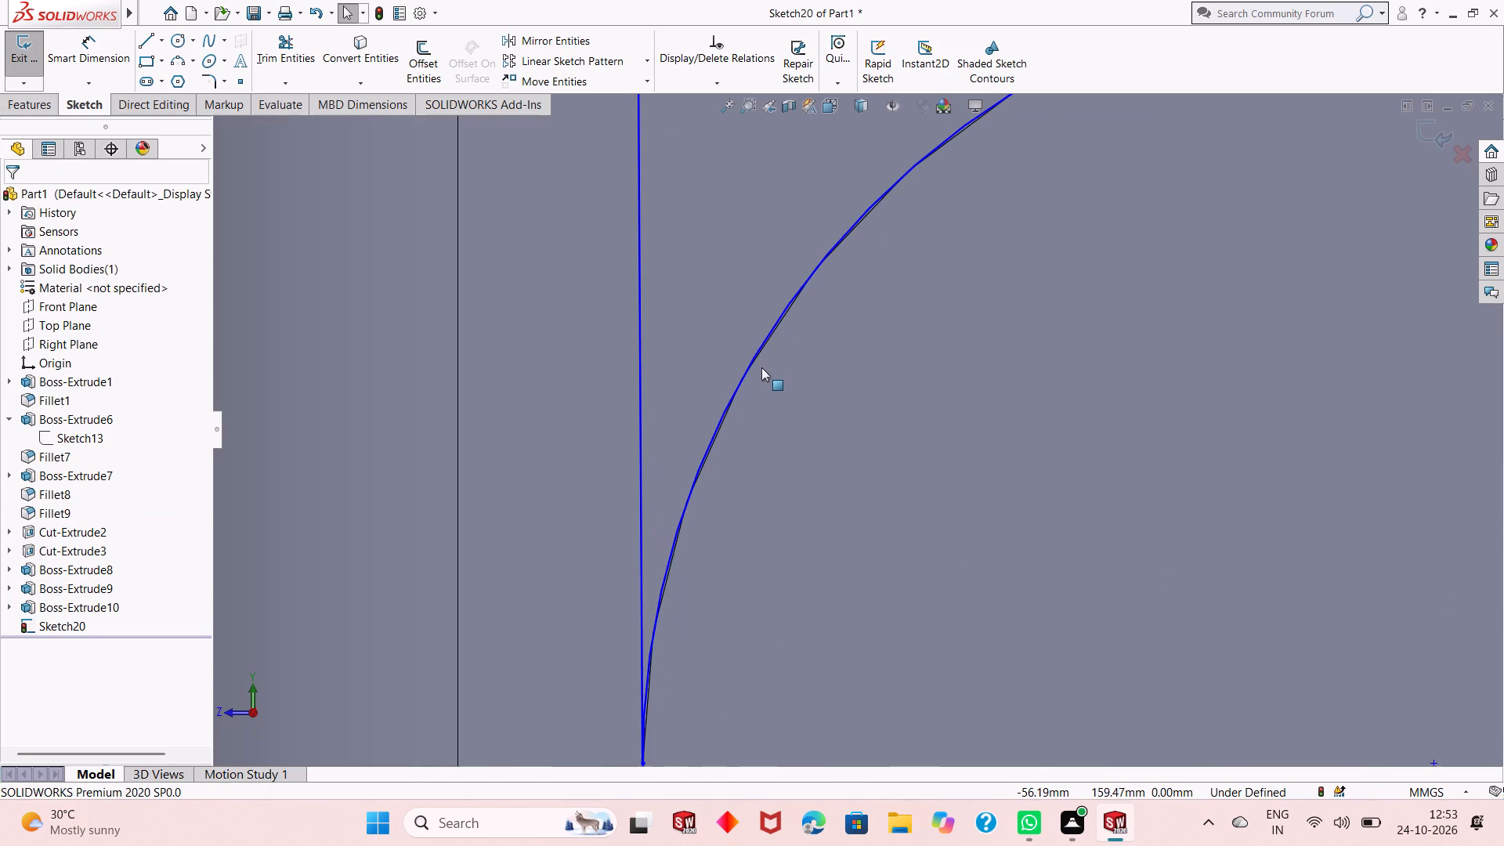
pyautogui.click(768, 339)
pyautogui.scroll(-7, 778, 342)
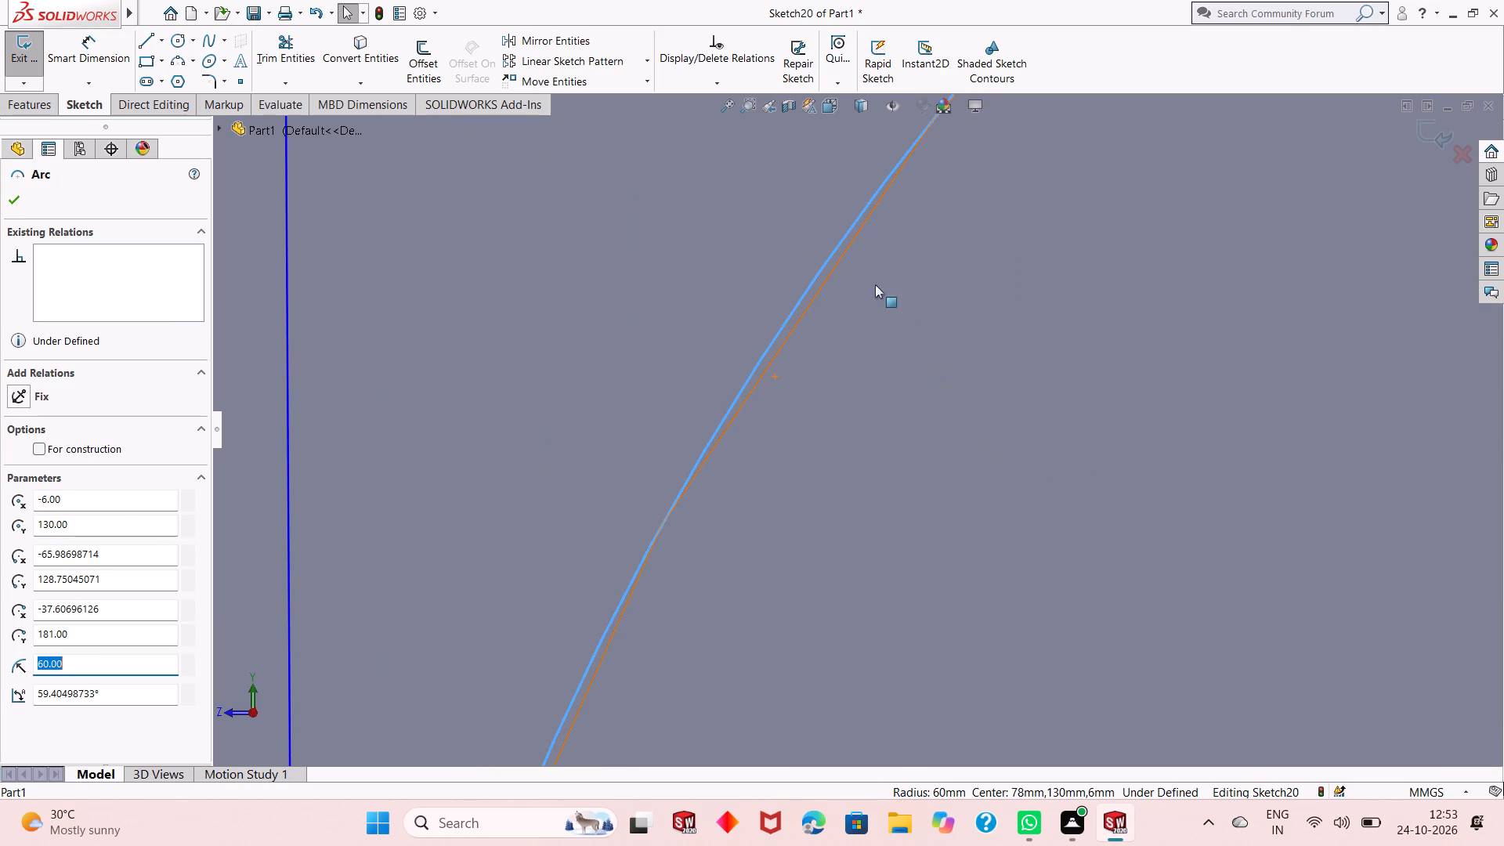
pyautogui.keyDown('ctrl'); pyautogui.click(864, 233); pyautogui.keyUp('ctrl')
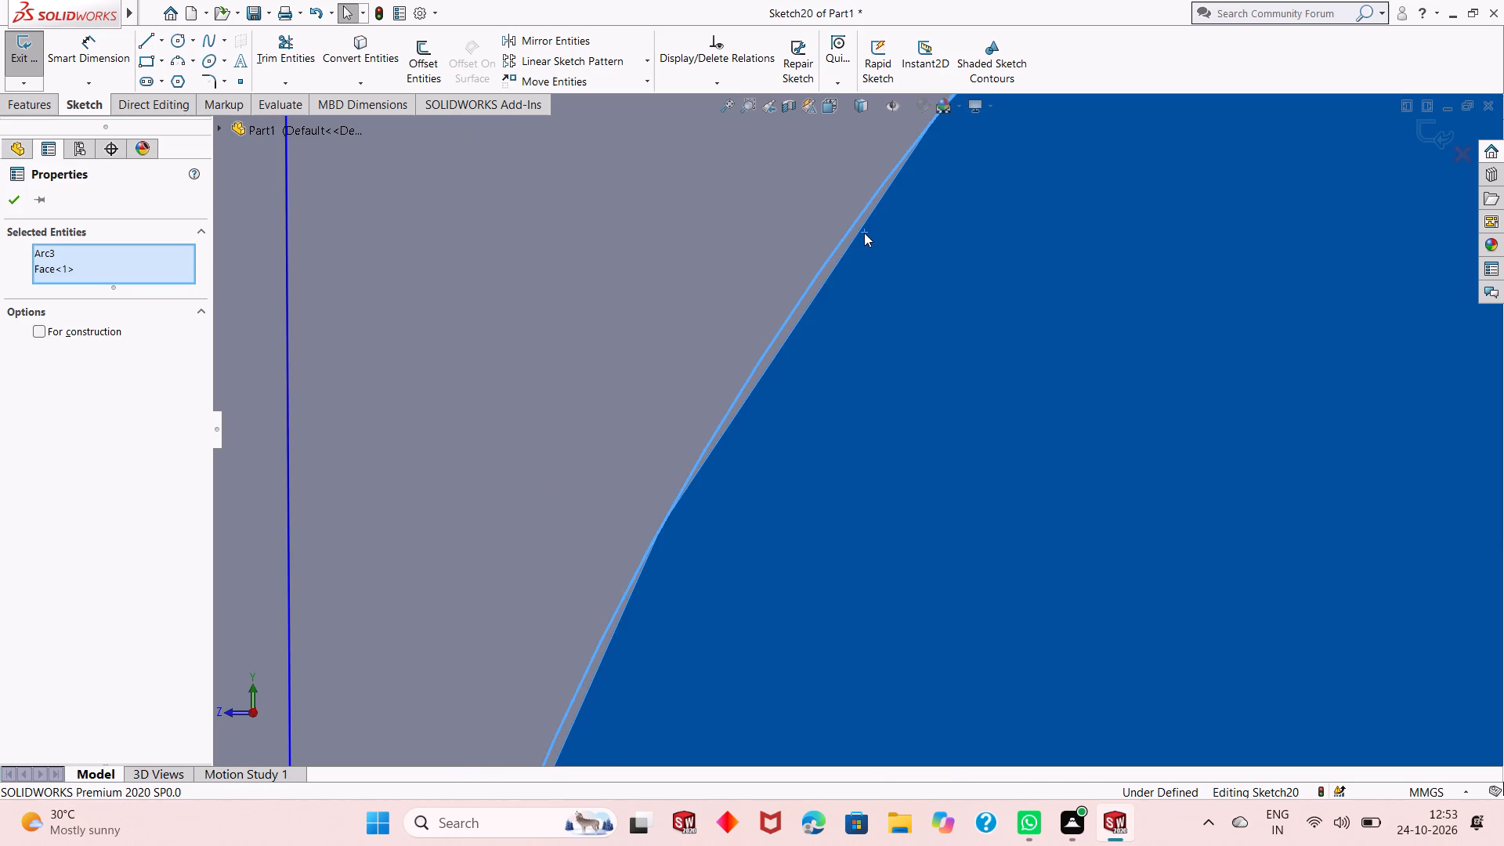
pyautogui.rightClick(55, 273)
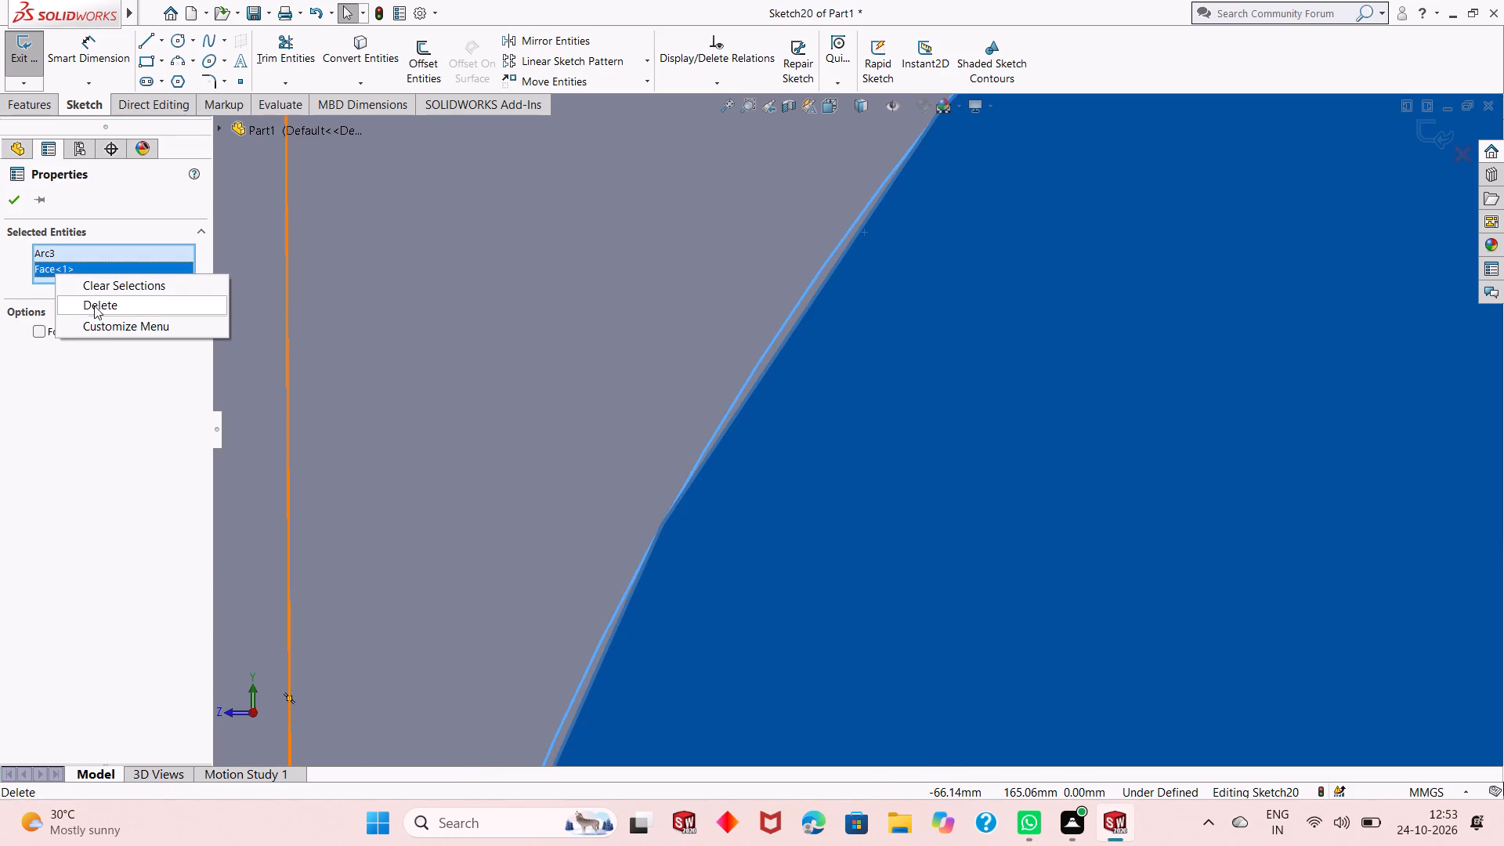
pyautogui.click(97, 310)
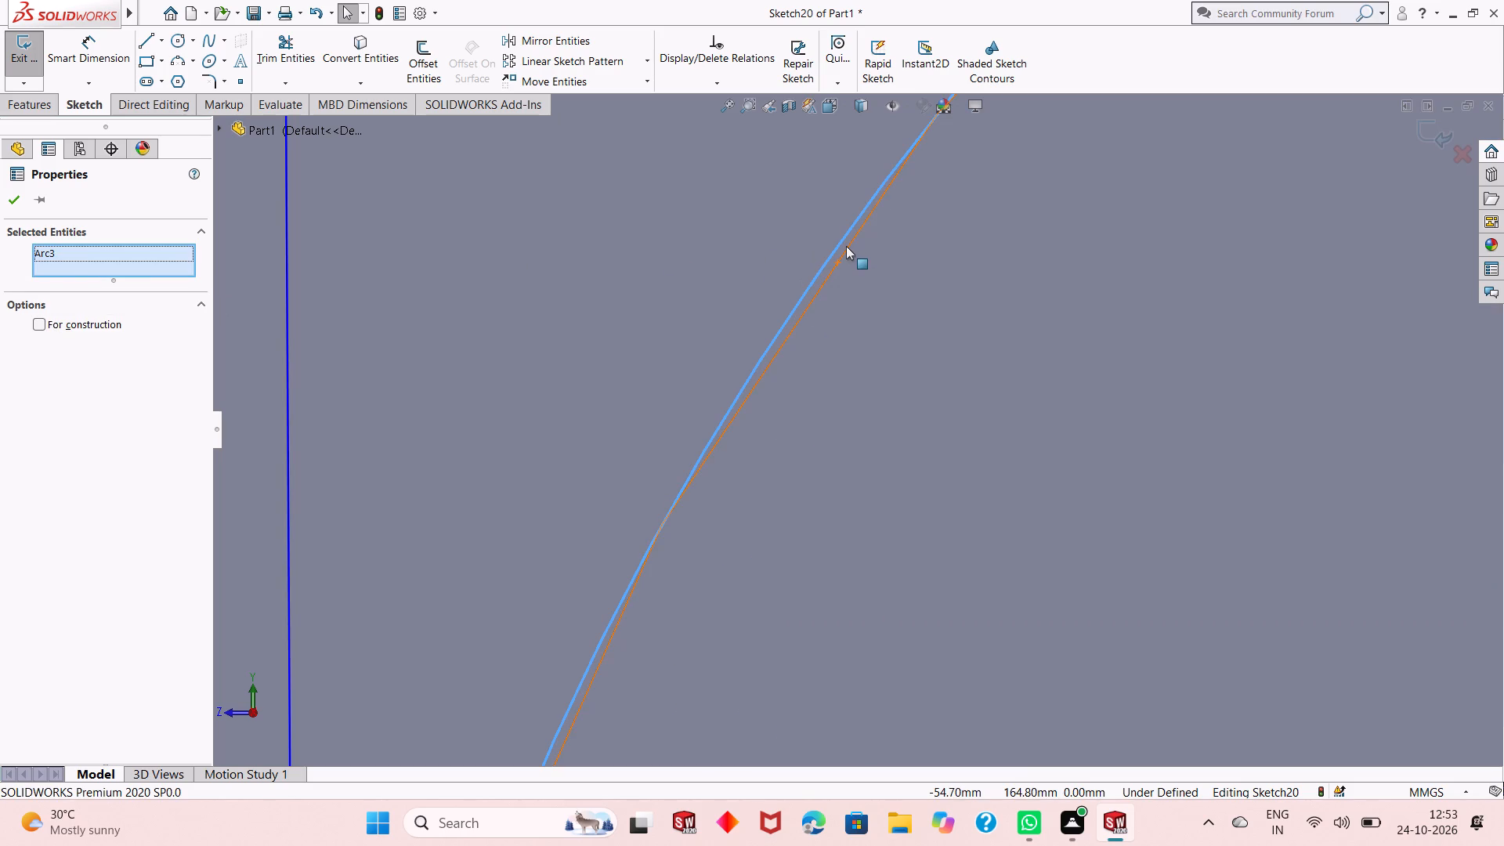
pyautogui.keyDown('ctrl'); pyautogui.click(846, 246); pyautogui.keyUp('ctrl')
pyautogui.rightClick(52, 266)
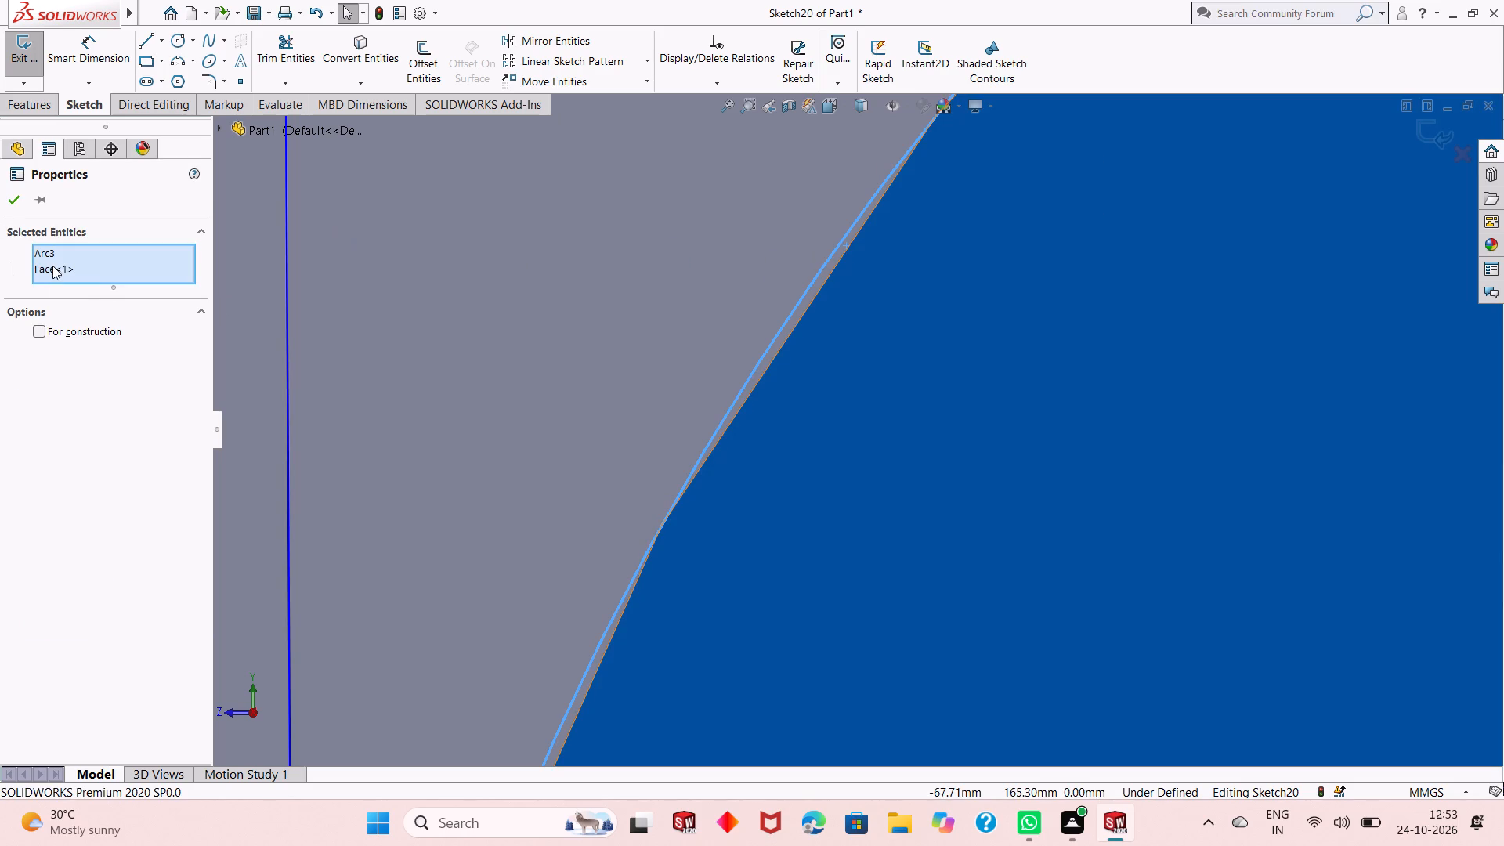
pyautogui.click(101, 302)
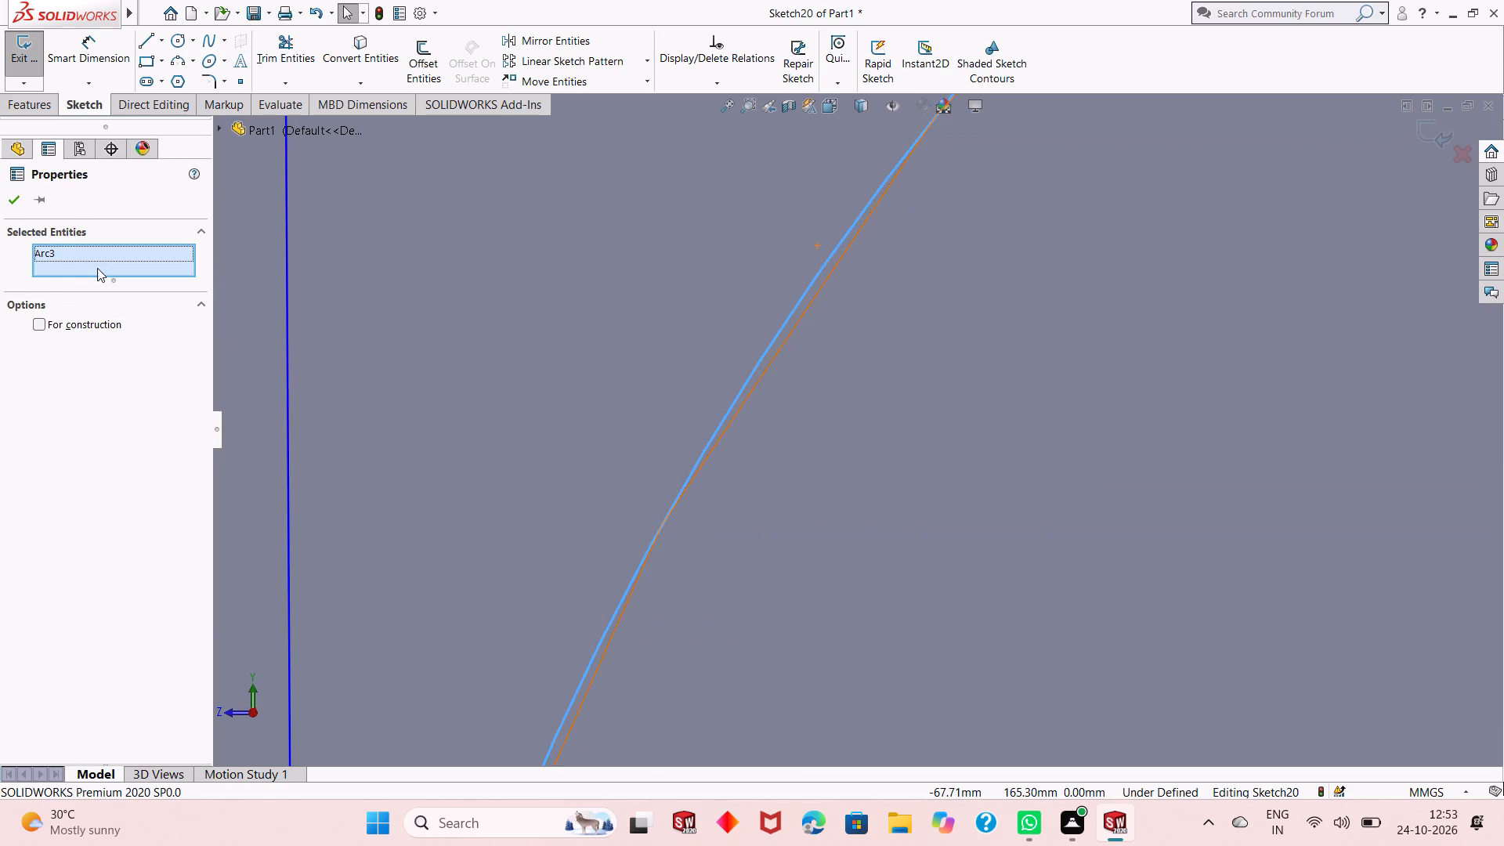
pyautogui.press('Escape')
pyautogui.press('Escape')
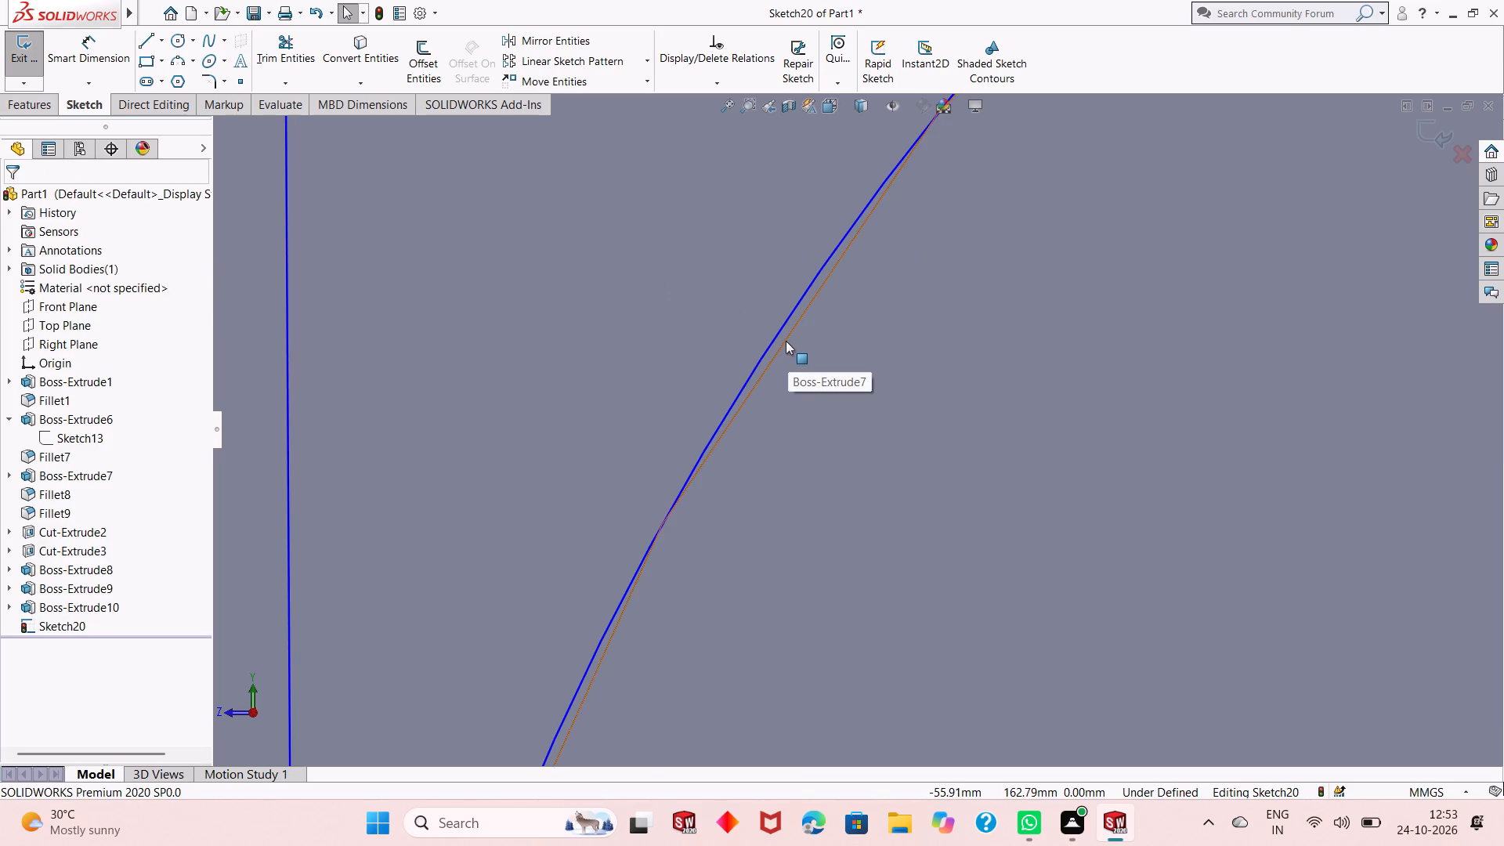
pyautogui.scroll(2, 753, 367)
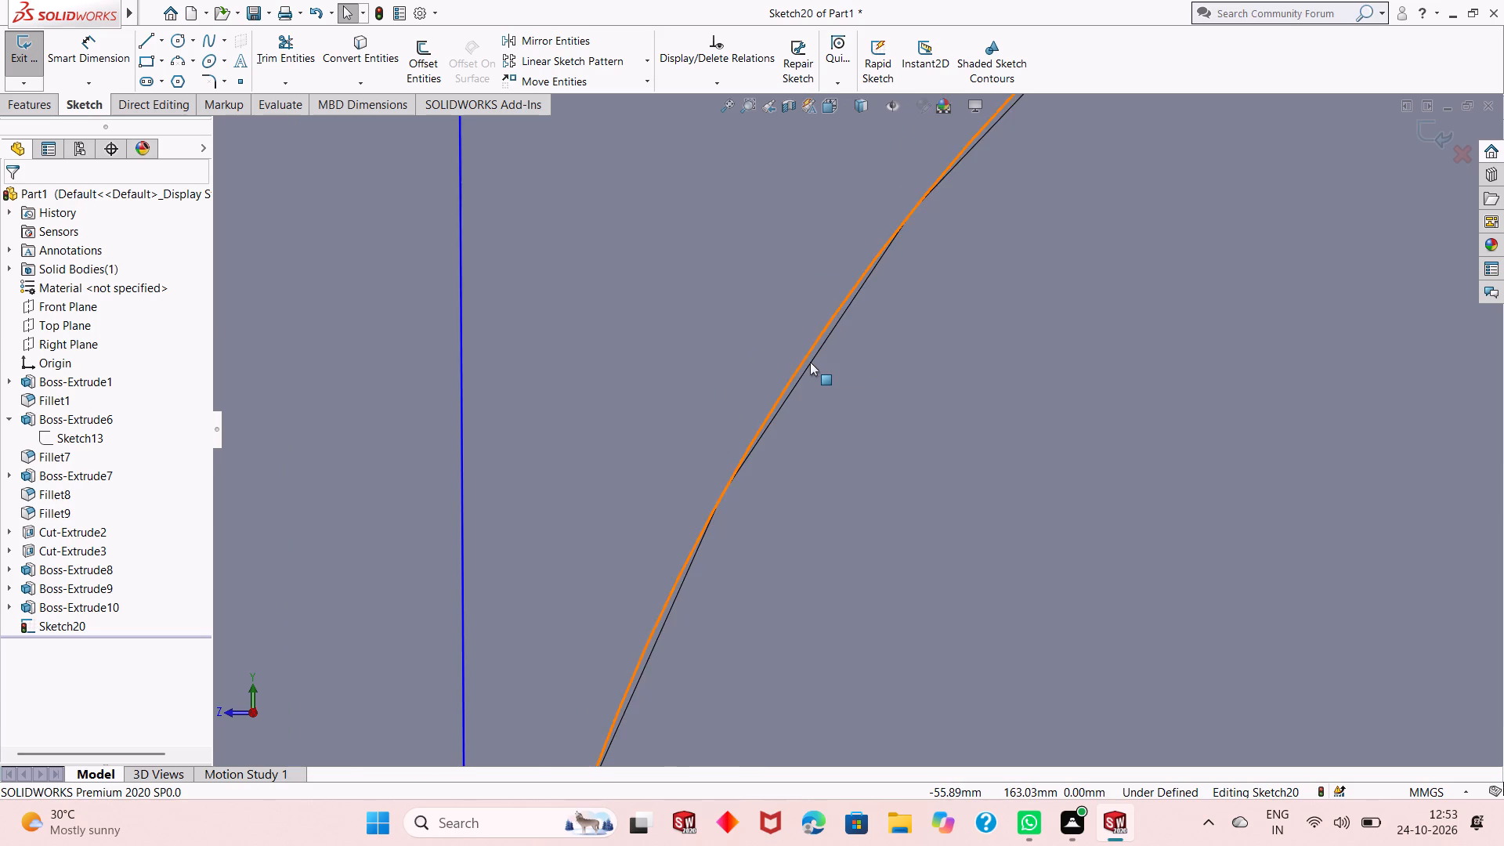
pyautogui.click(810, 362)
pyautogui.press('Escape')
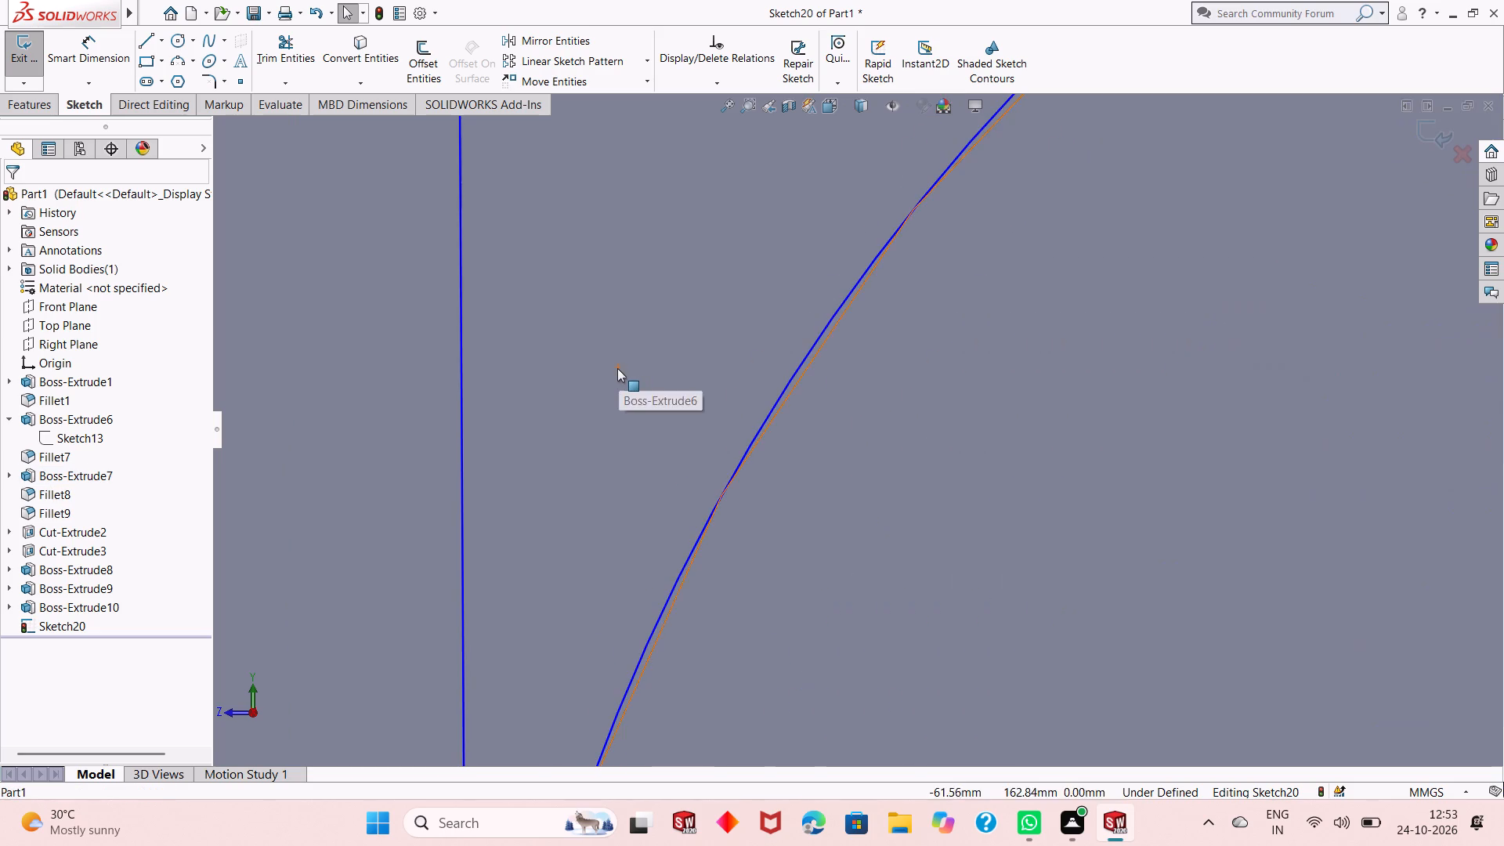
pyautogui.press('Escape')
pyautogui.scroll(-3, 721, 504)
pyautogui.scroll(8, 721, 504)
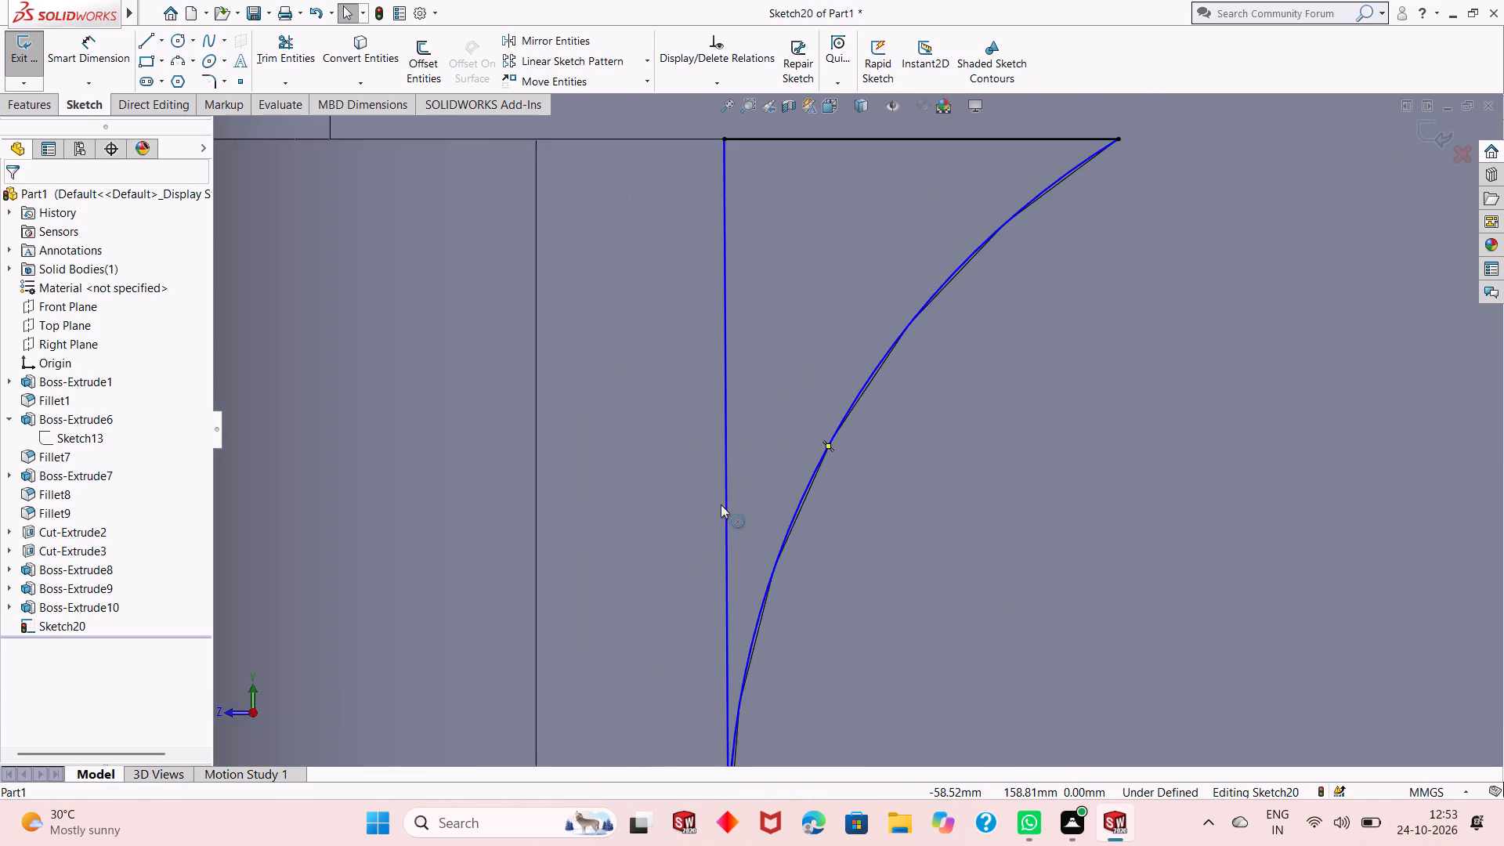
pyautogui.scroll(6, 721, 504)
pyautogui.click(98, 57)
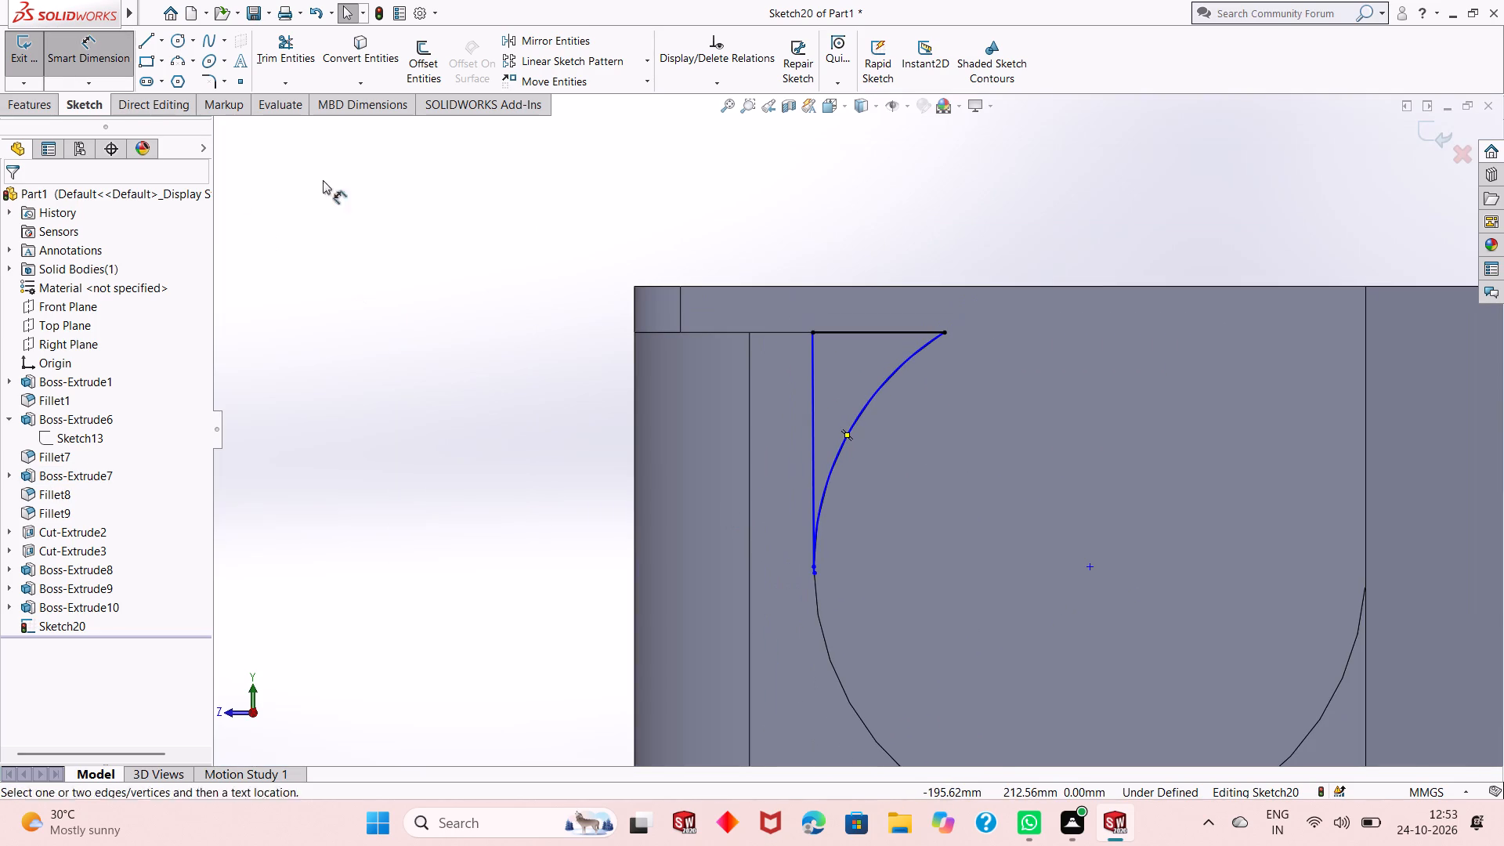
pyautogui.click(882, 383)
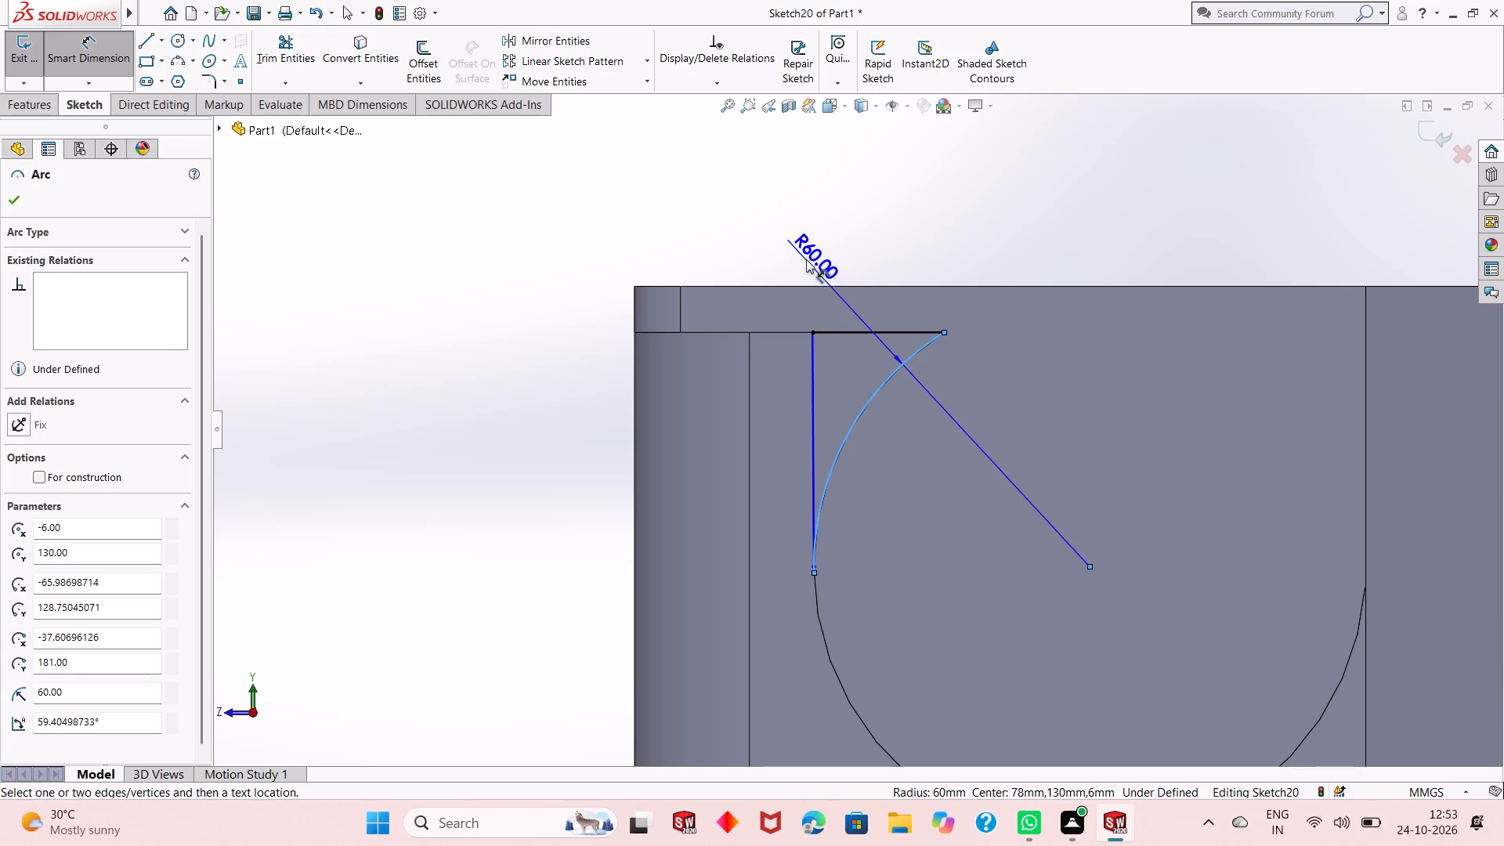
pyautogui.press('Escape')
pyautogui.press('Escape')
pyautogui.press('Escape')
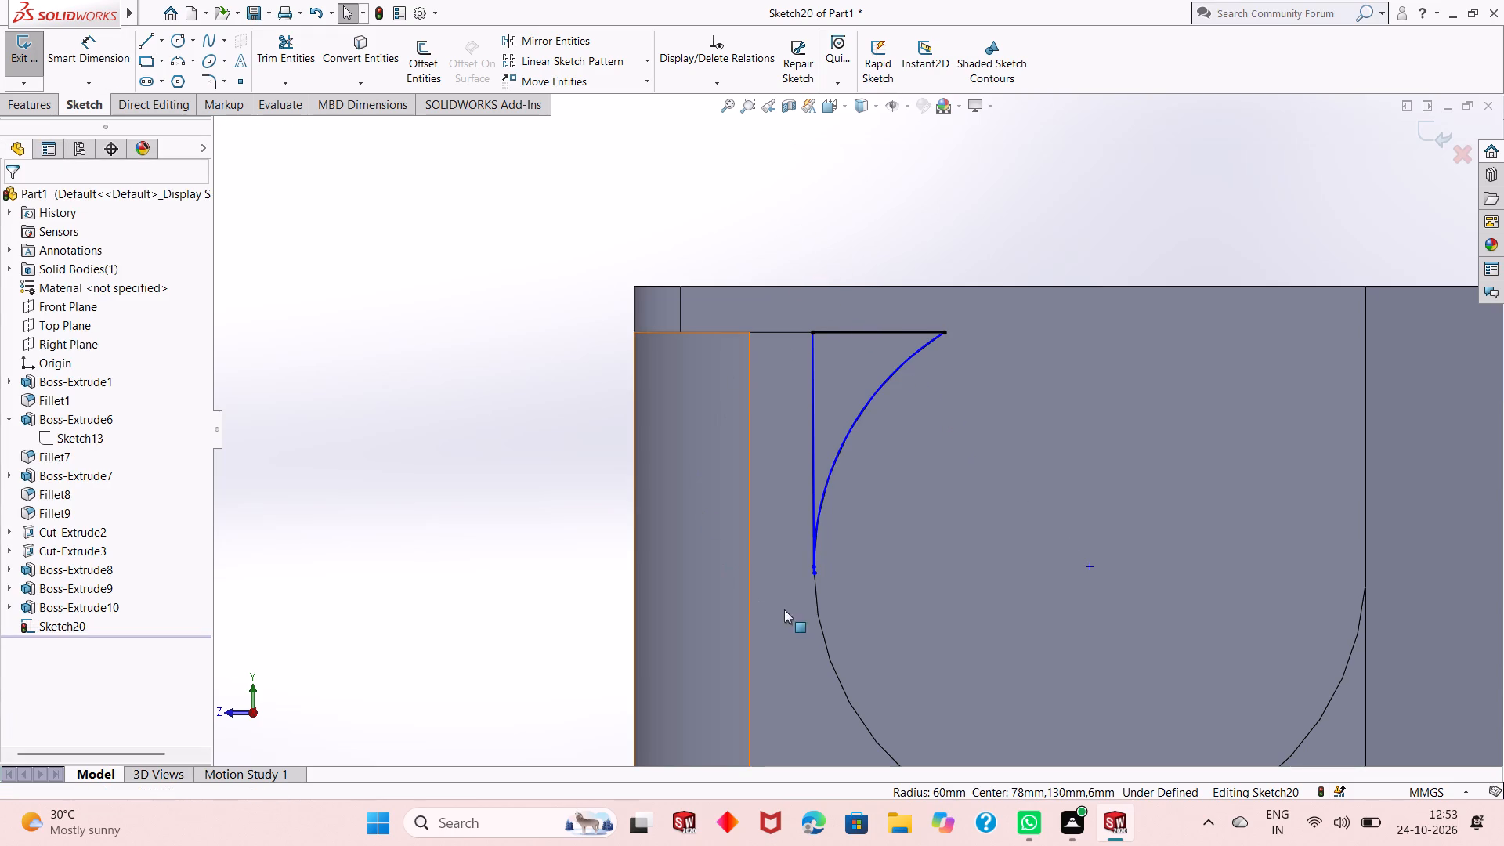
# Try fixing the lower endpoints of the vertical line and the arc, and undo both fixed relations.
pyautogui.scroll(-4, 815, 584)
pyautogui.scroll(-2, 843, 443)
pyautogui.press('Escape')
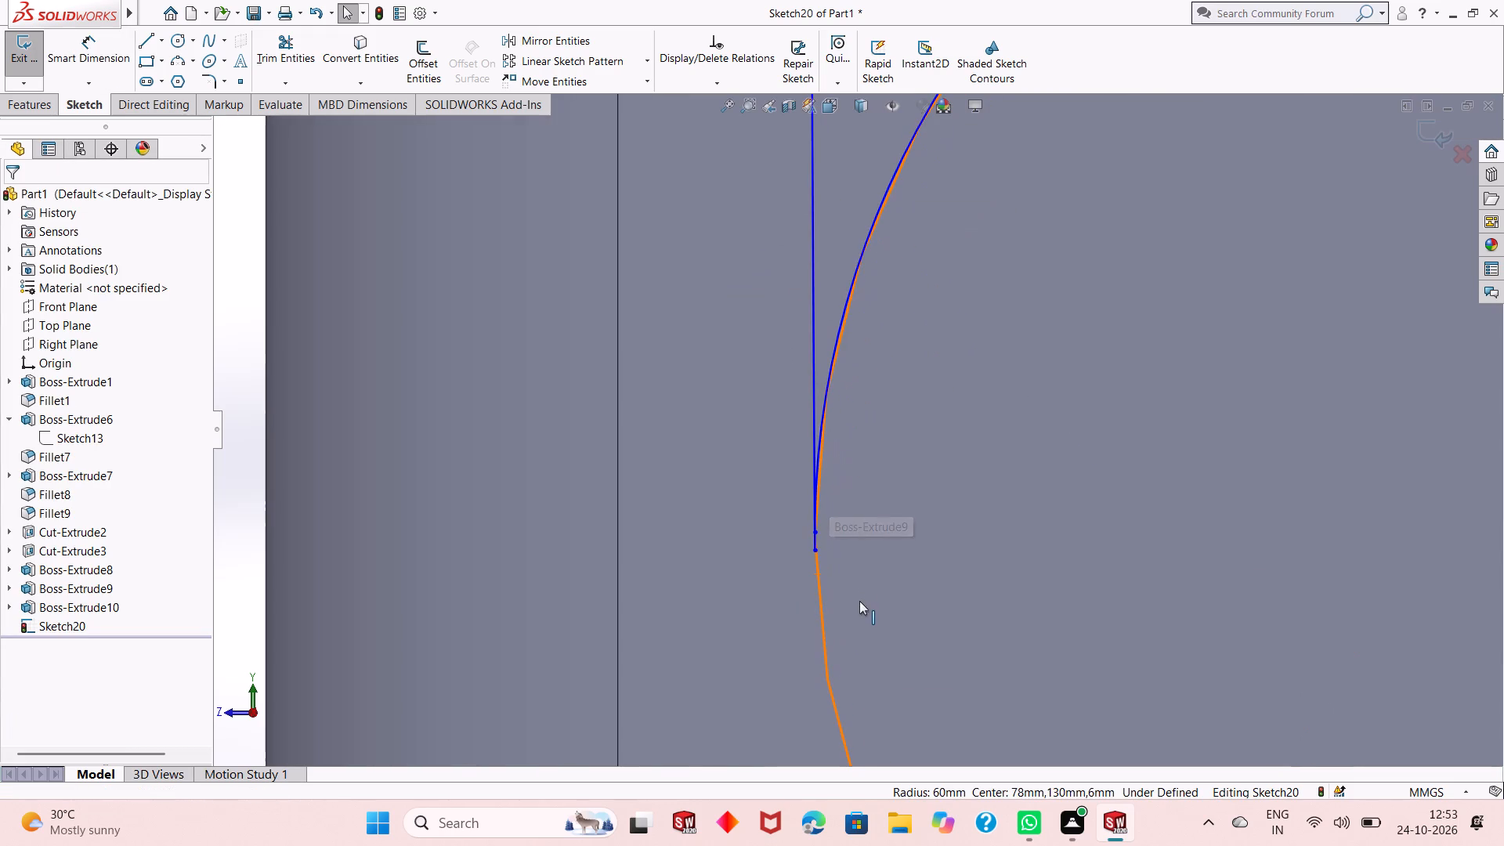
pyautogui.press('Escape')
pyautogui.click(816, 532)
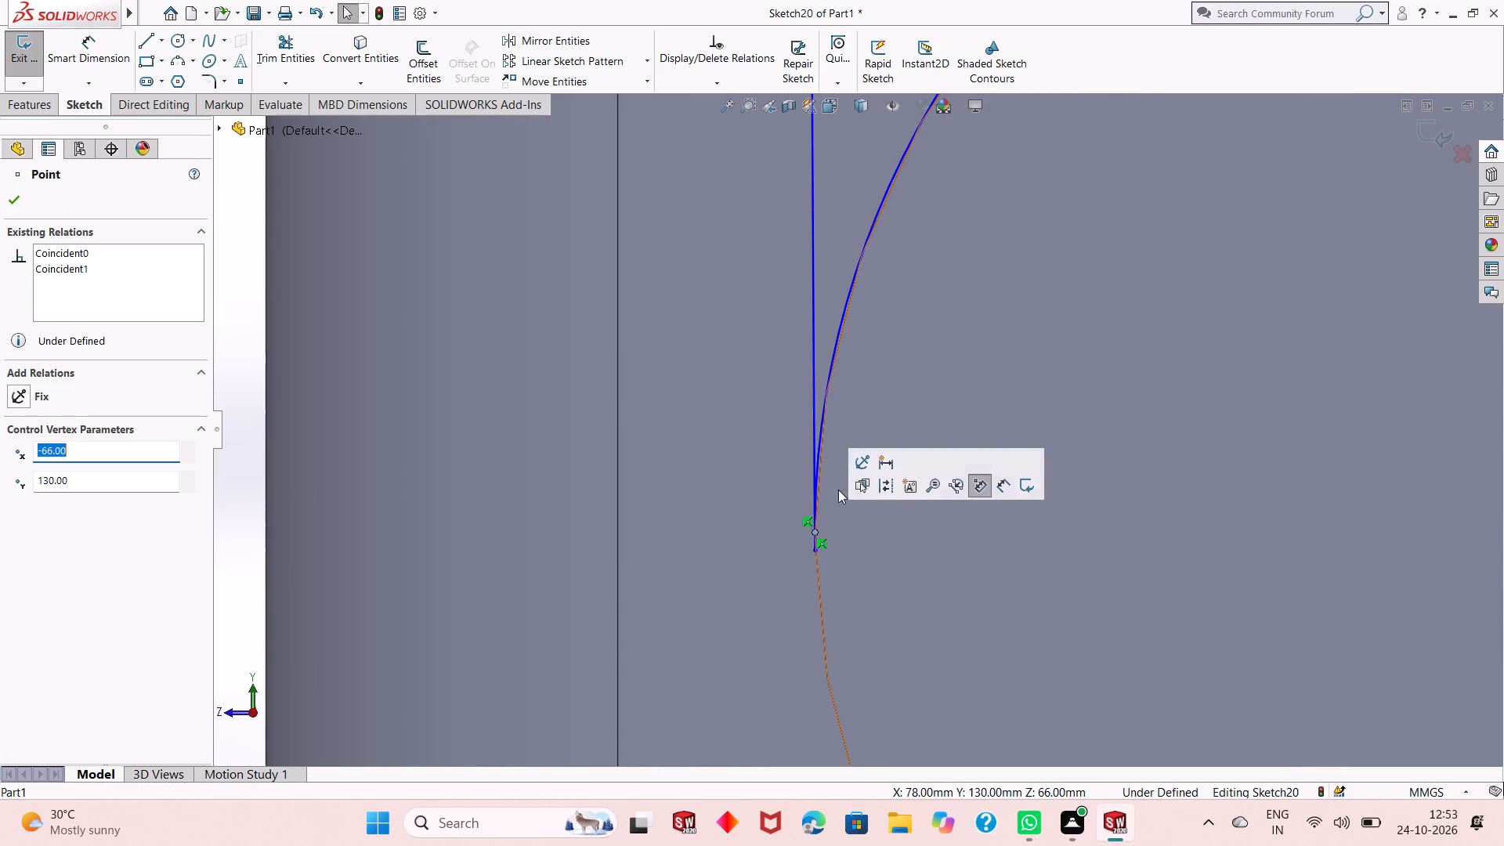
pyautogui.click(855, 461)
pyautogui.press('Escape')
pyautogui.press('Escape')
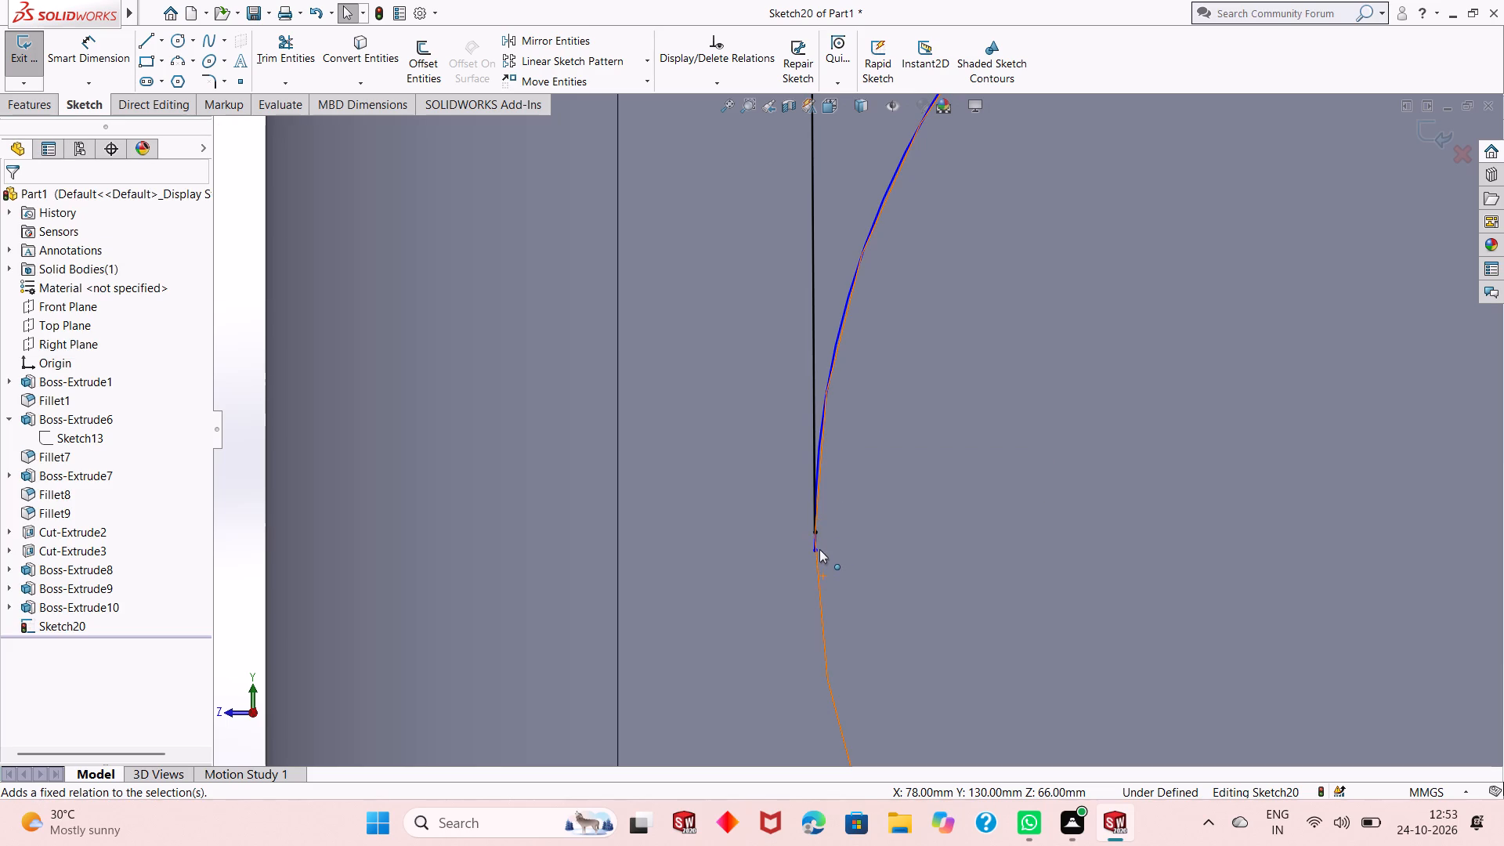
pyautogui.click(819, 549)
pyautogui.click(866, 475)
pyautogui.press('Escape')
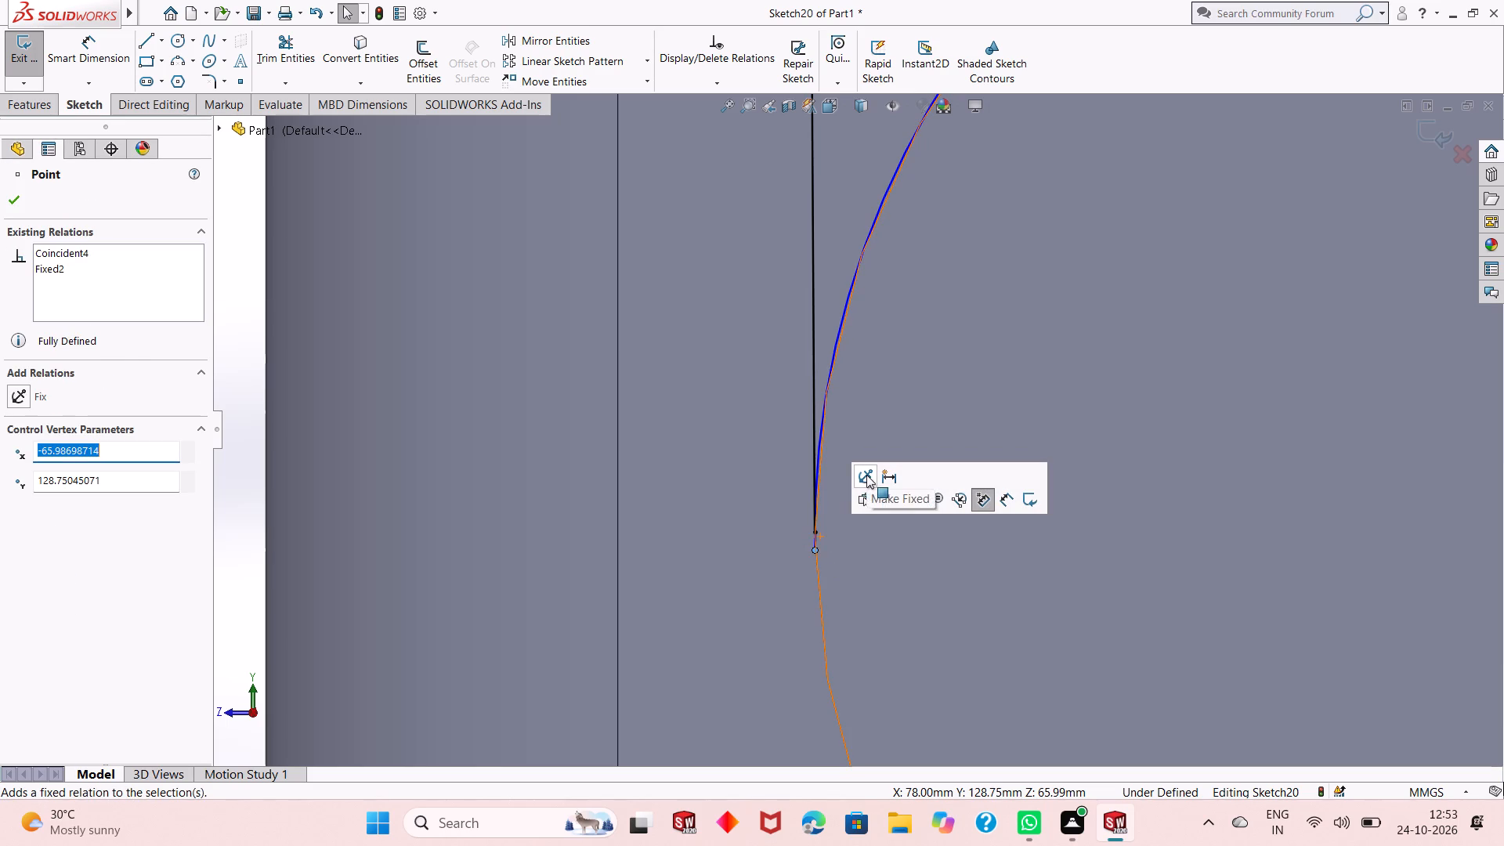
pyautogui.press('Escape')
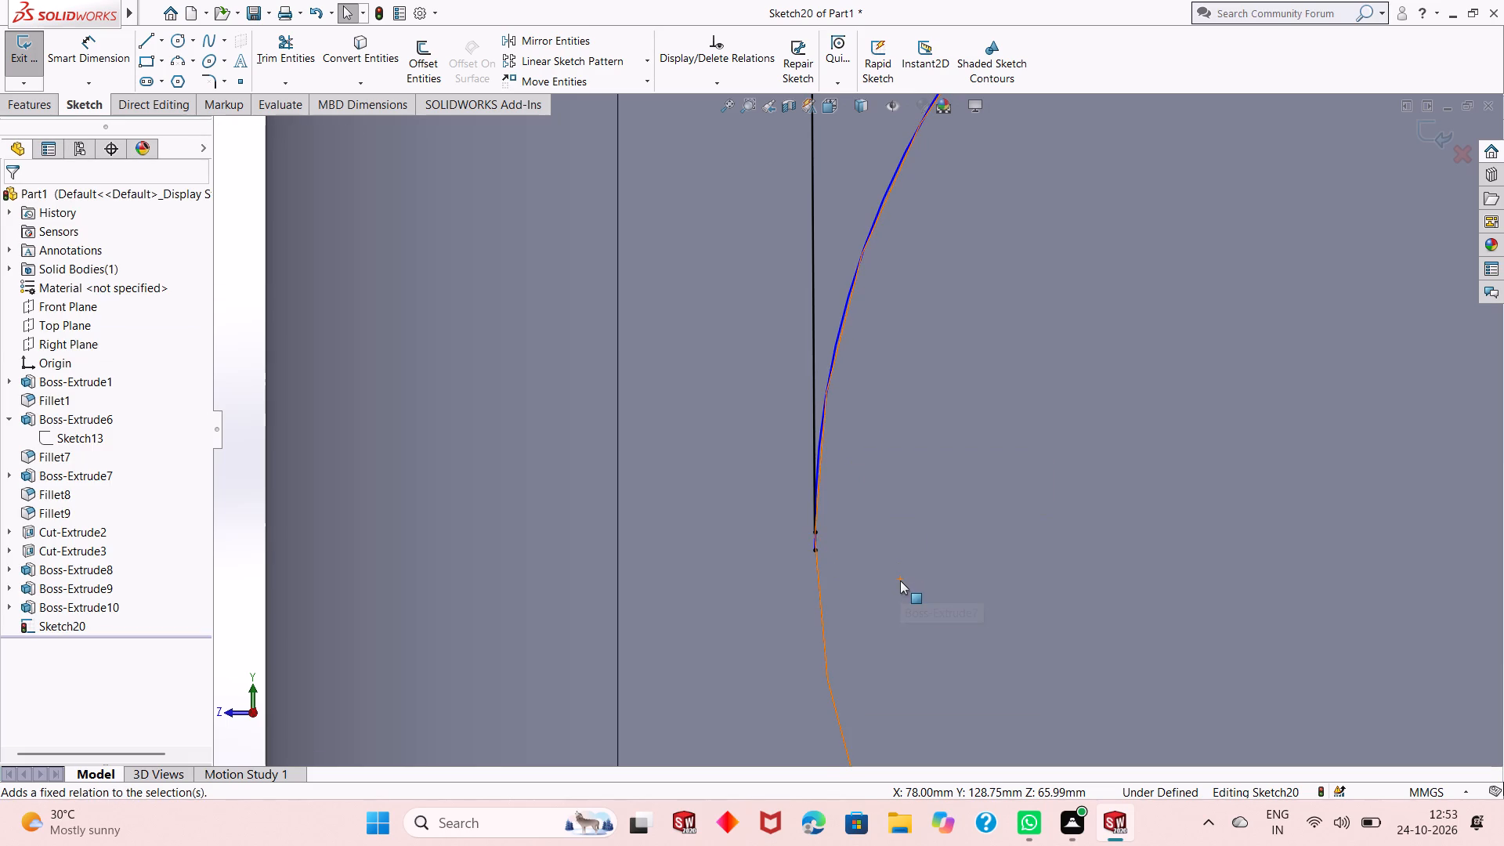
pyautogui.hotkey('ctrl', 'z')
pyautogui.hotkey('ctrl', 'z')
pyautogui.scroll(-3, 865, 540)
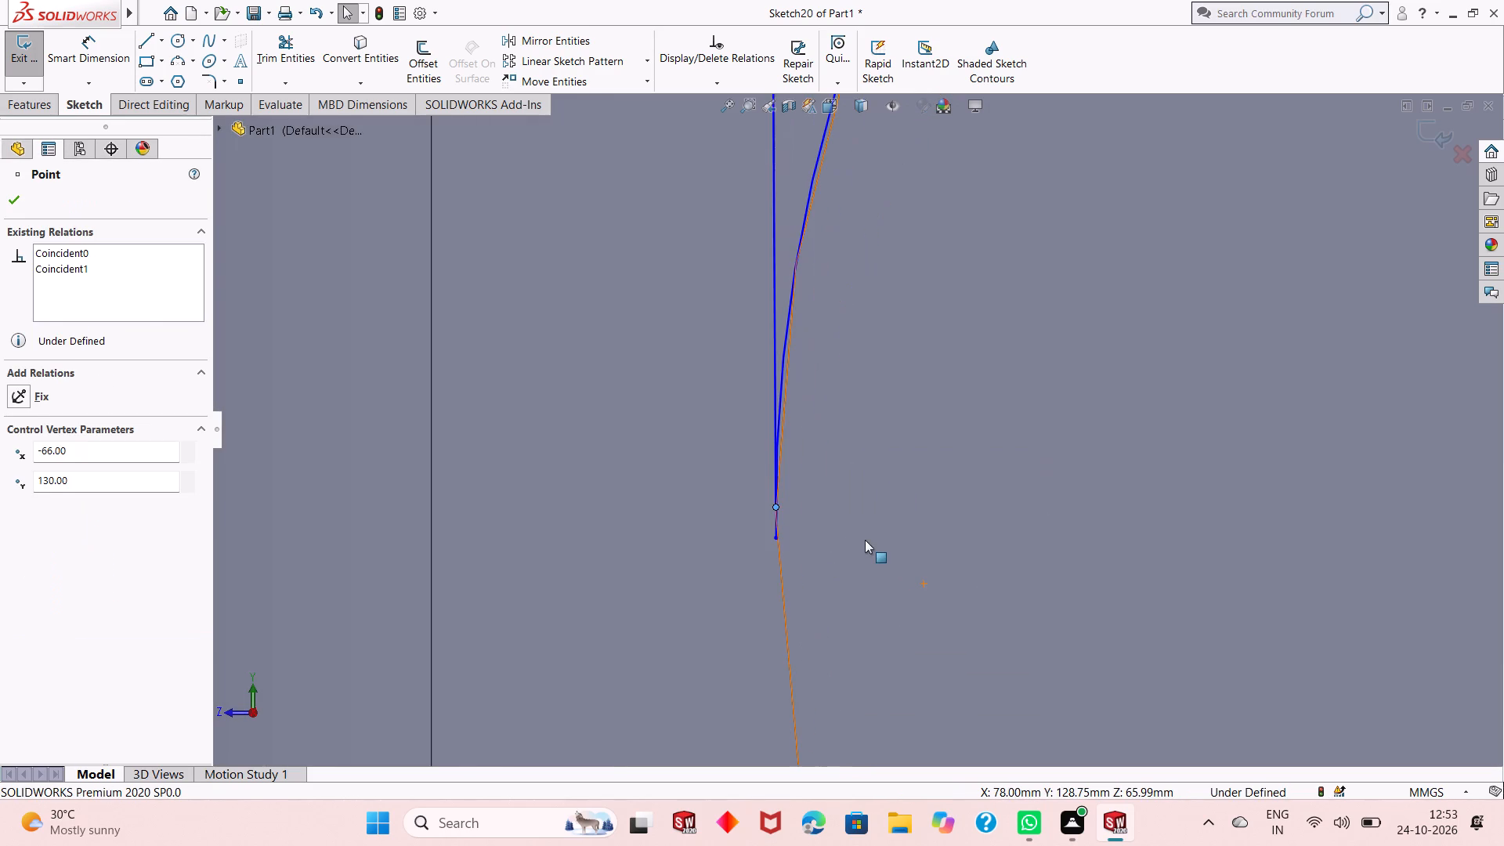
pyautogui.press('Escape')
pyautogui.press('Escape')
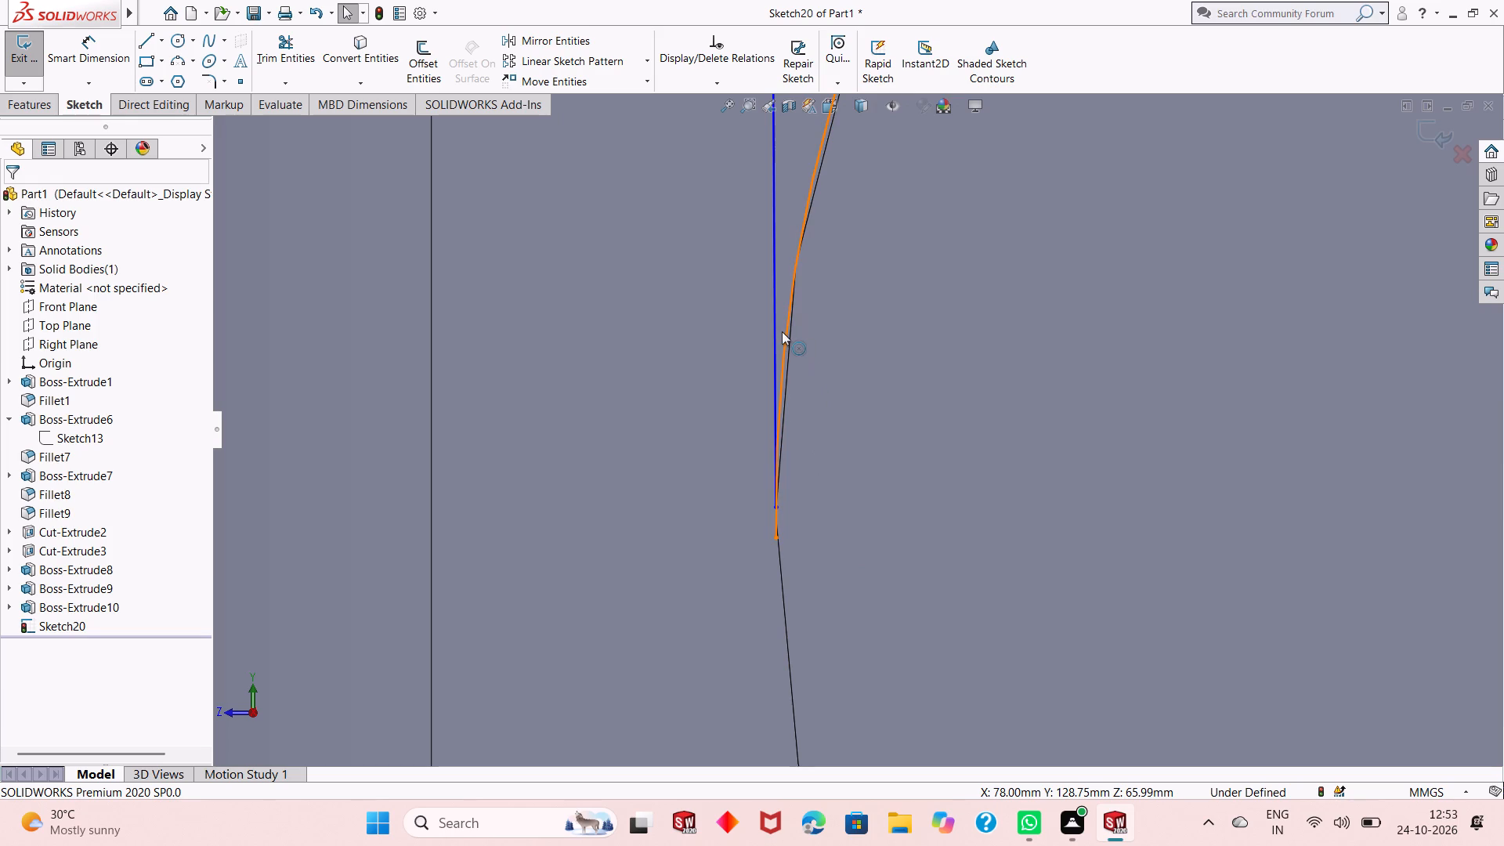
# Make the corner profile's arc tangent to the boss's adjacent circular edge.
pyautogui.click(782, 331)
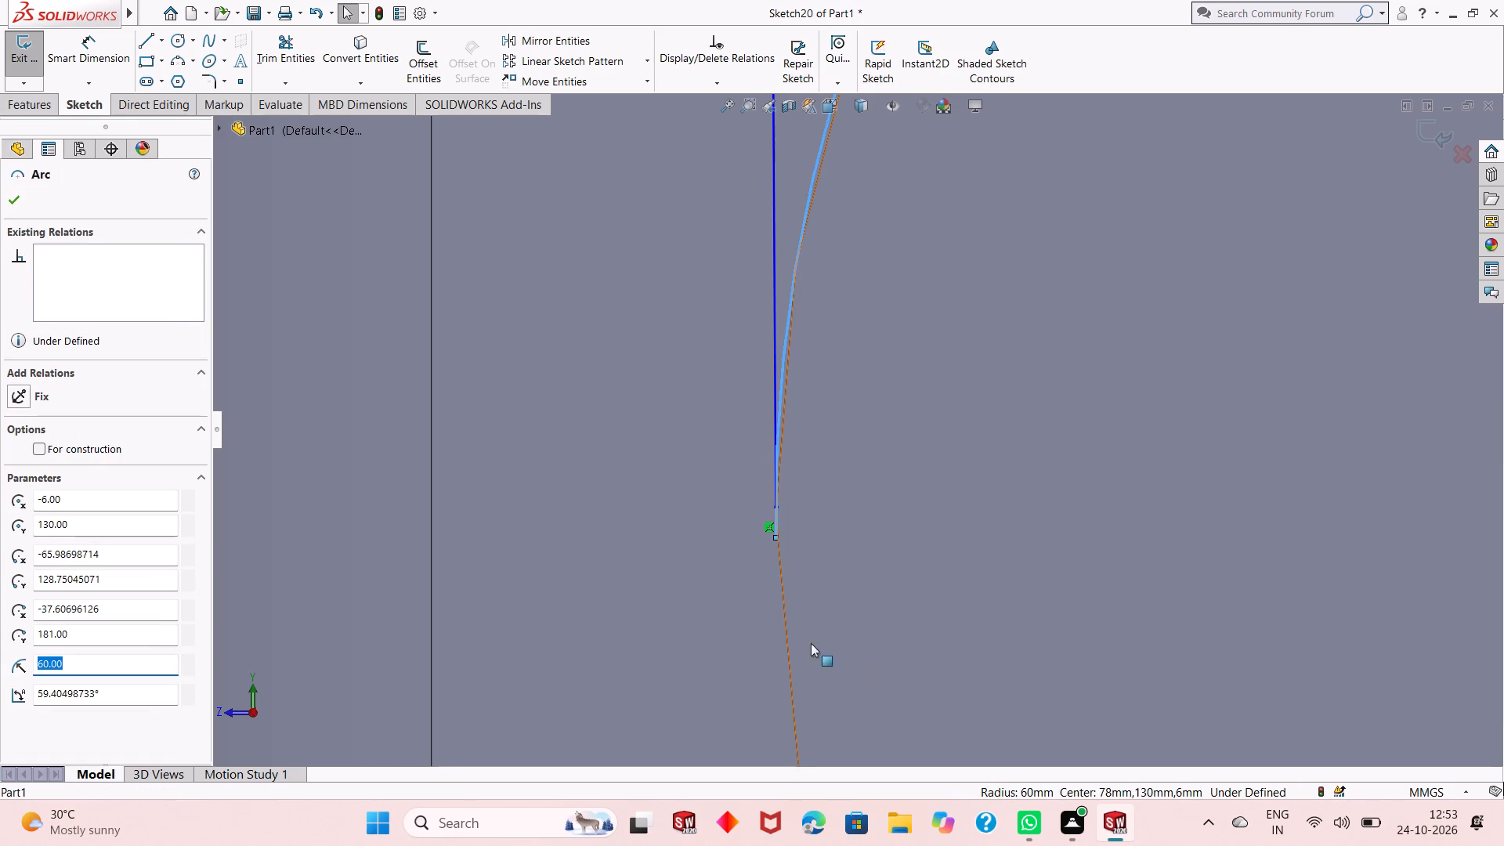
pyautogui.keyDown('ctrl'); pyautogui.click(783, 608); pyautogui.keyUp('ctrl')
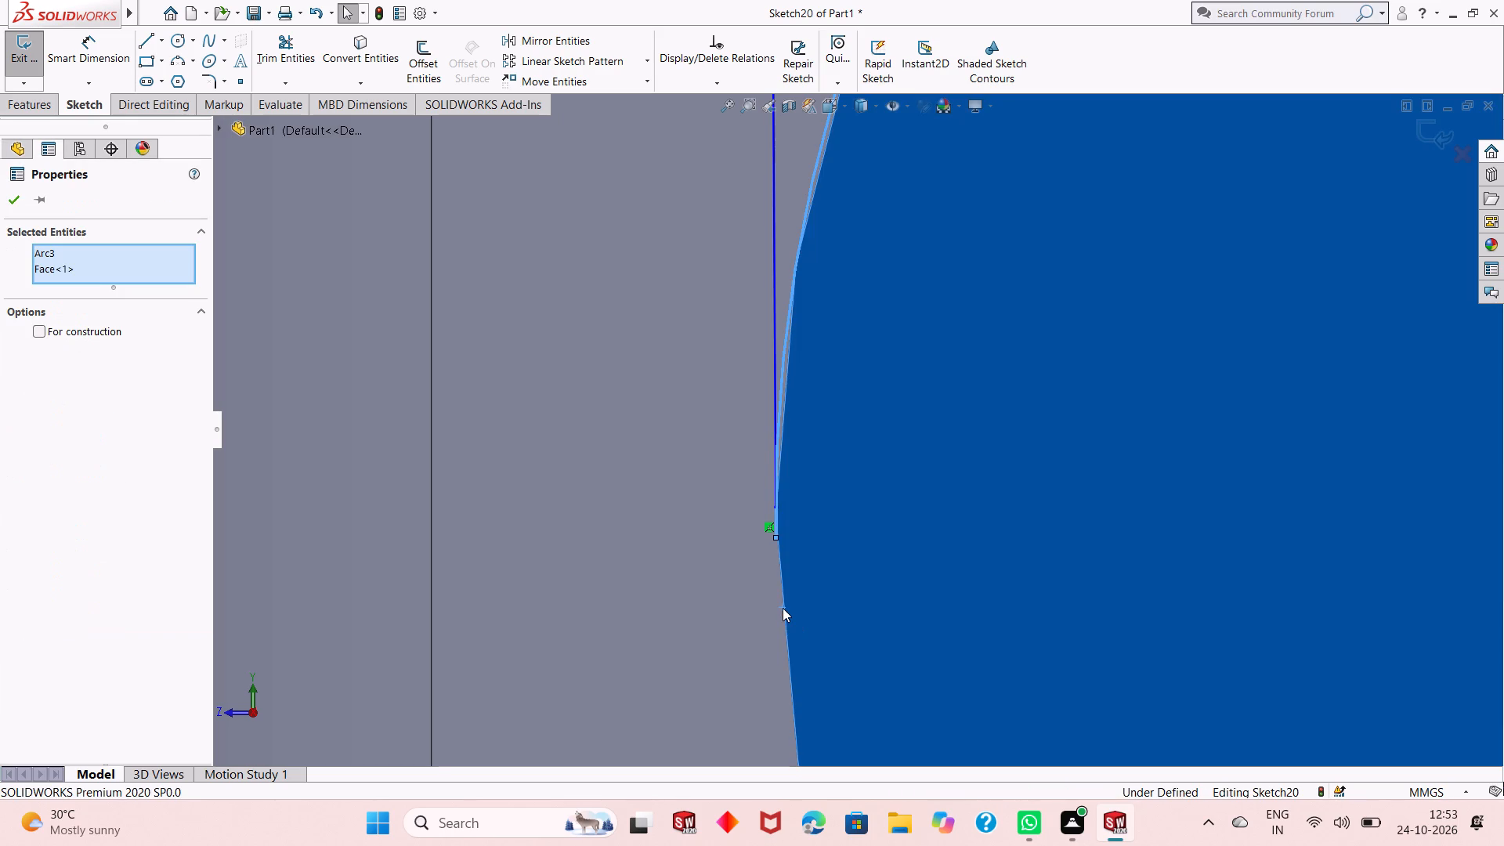
pyautogui.press('Escape')
pyautogui.press('Escape')
pyautogui.press('Escape')
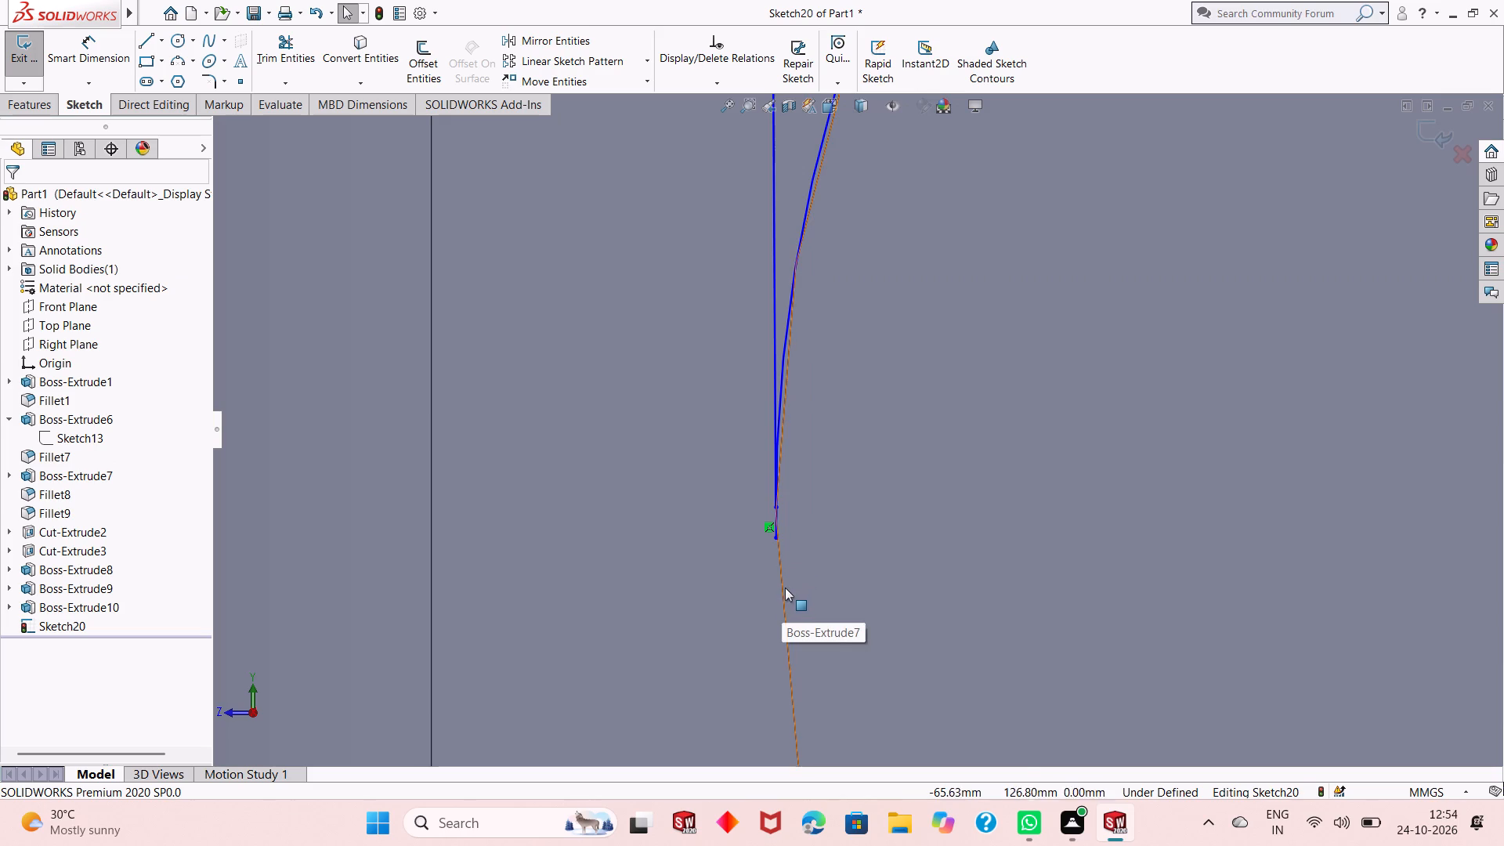
pyautogui.click(780, 597)
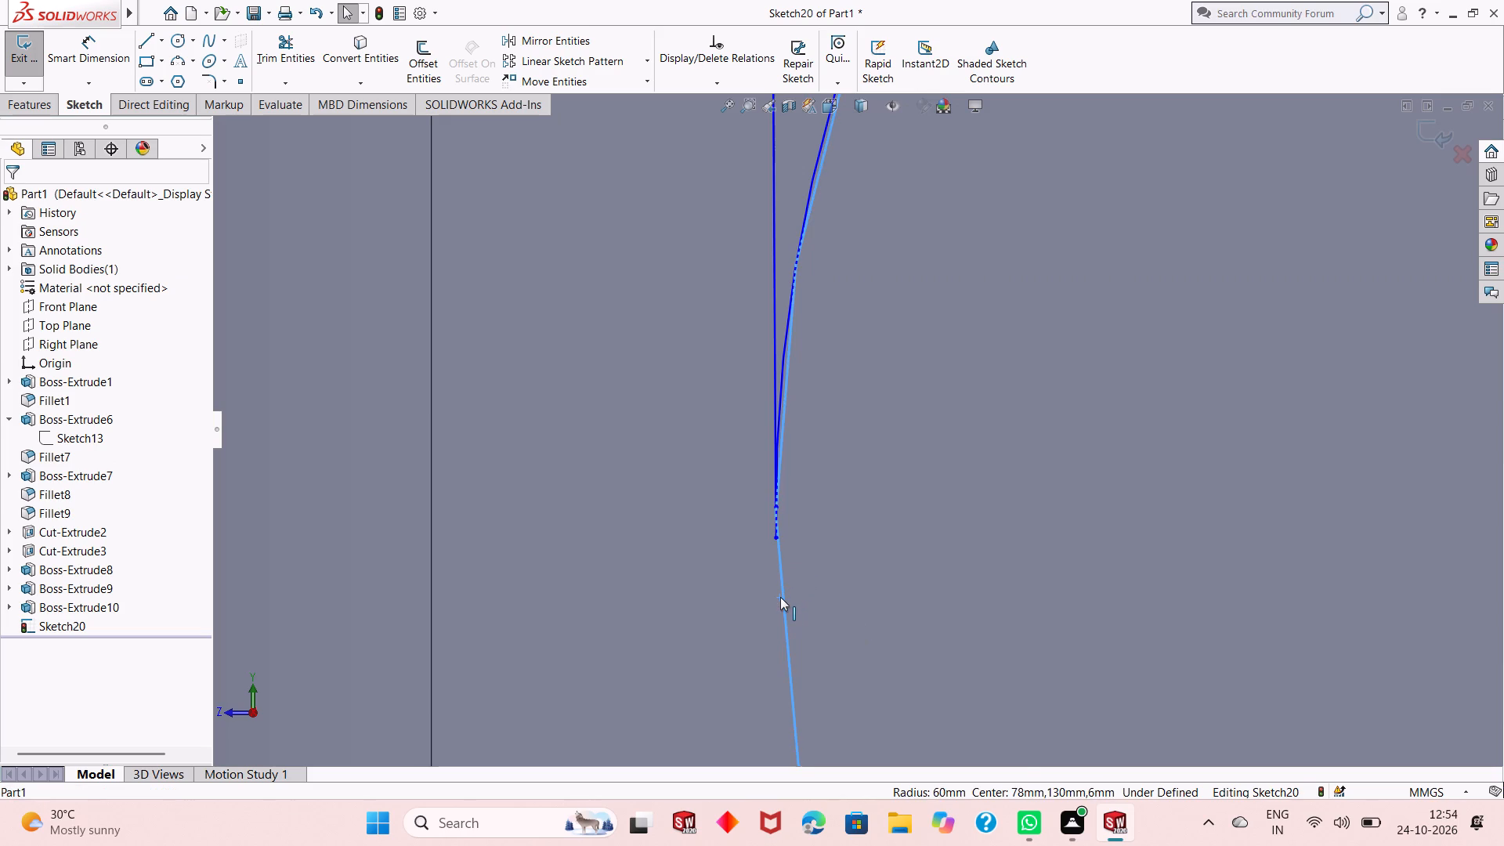
pyautogui.keyDown('ctrl'); pyautogui.click(782, 353); pyautogui.keyUp('ctrl')
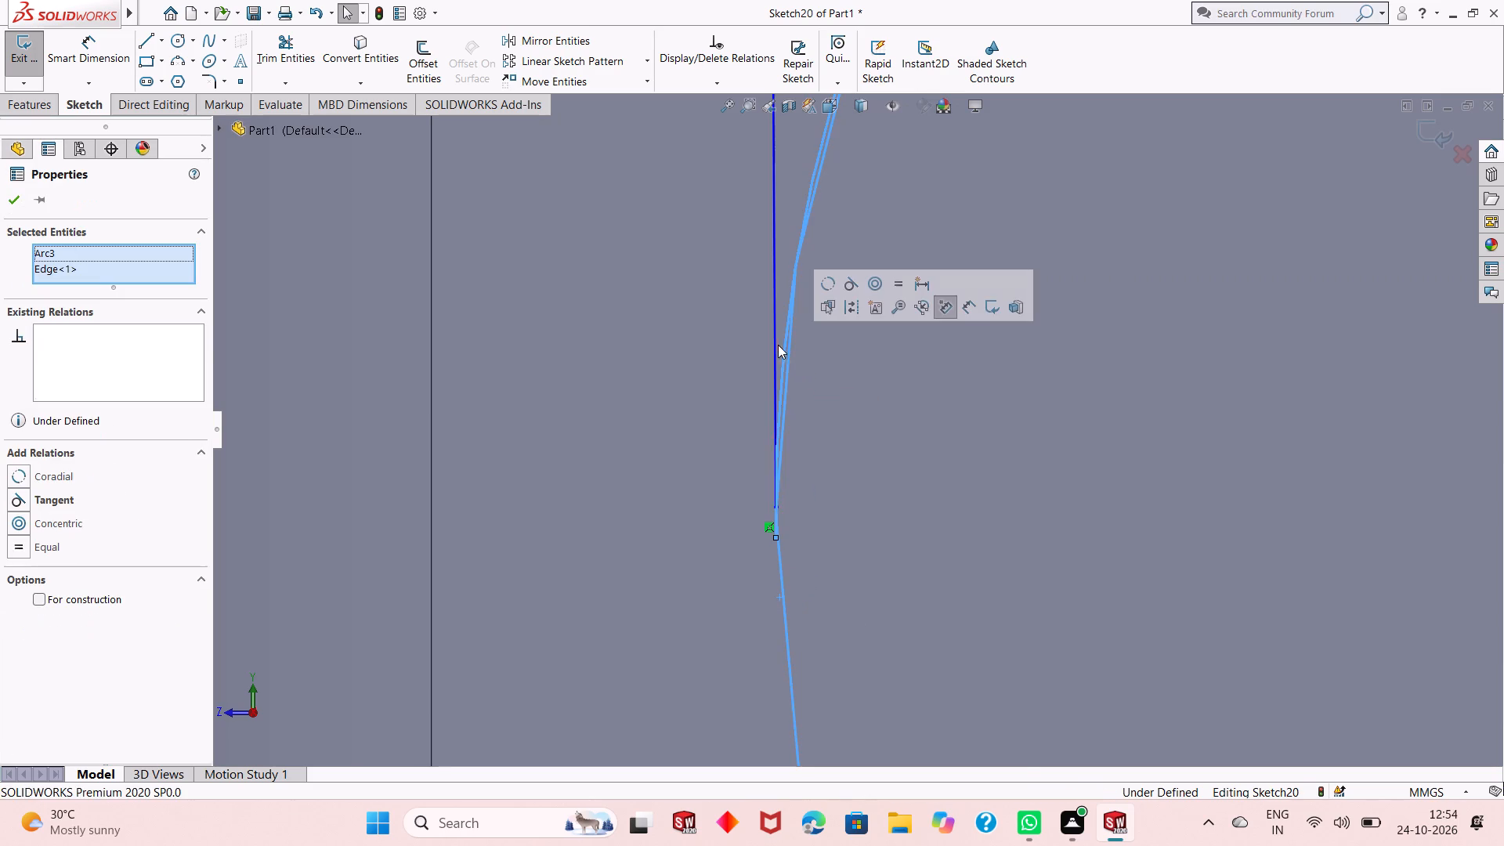
pyautogui.click(858, 284)
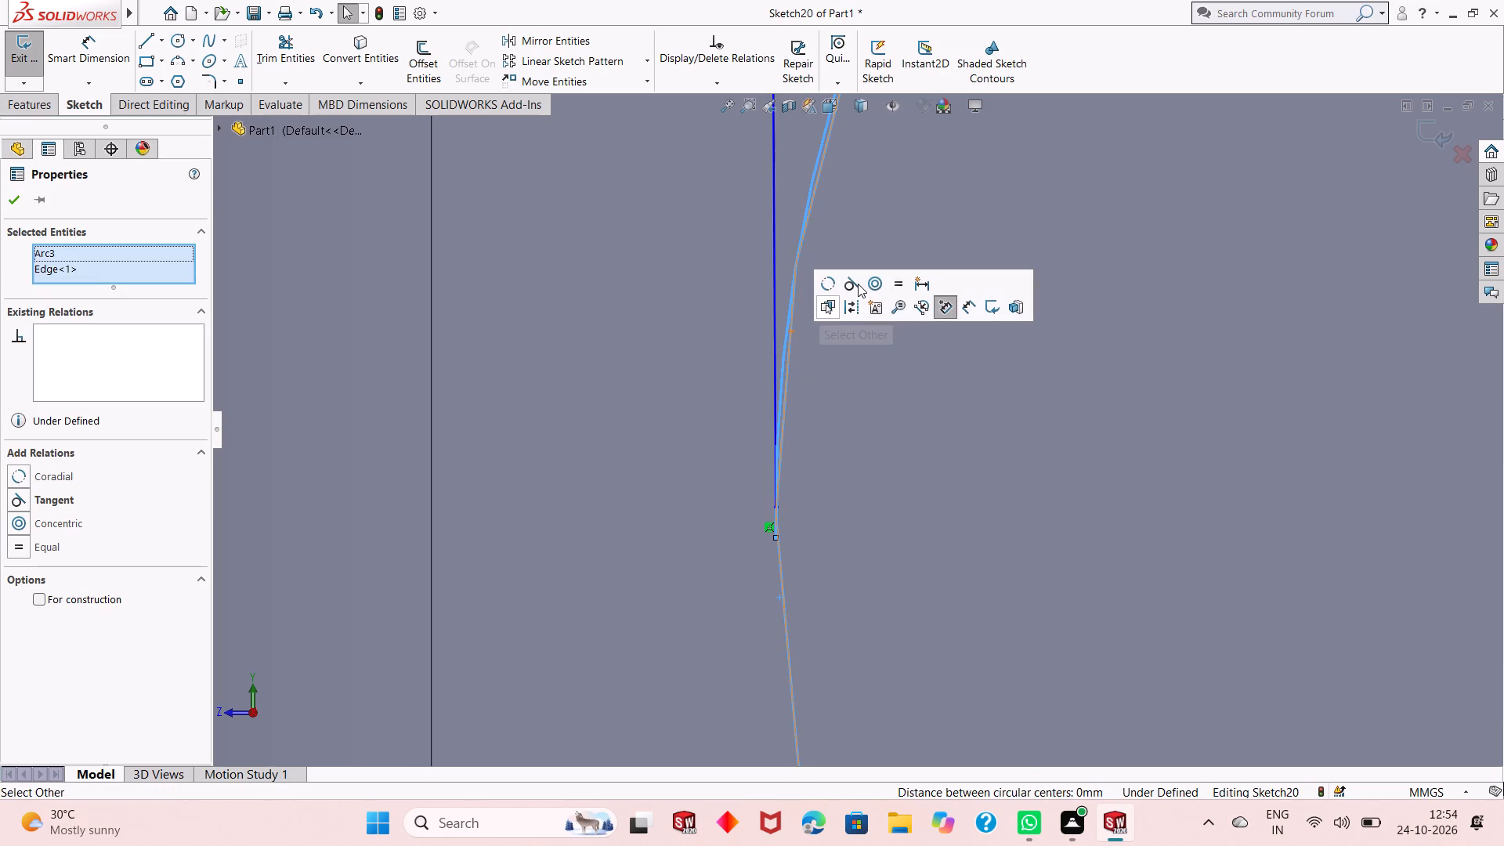
pyautogui.press('Escape')
pyautogui.press('Escape')
pyautogui.press('Escape')
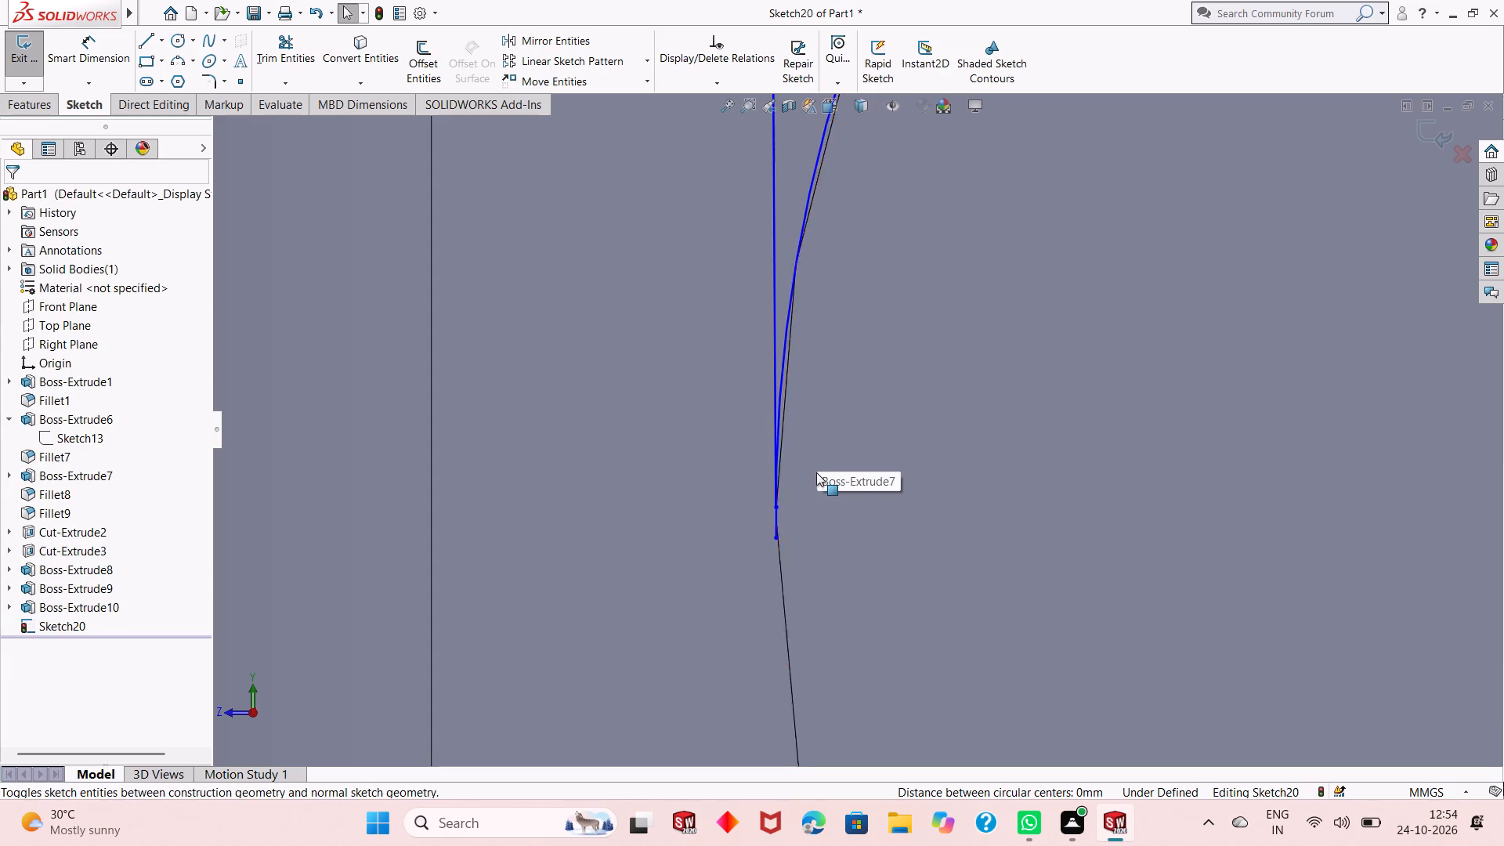
pyautogui.press('Escape')
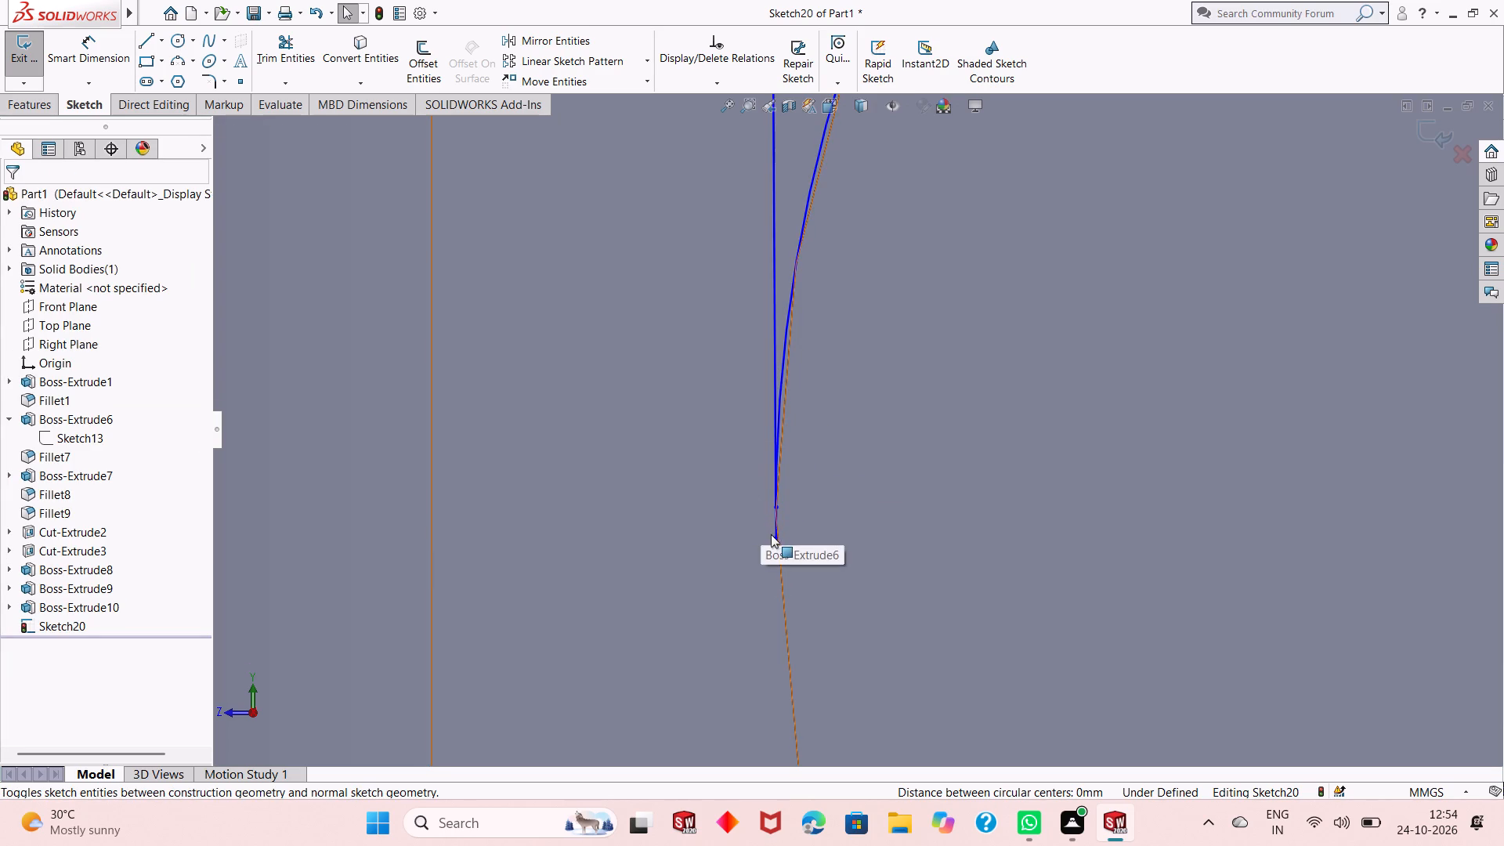
# Trim the arc's short excess below the lower end of the vertical line.
pyautogui.click(281, 49)
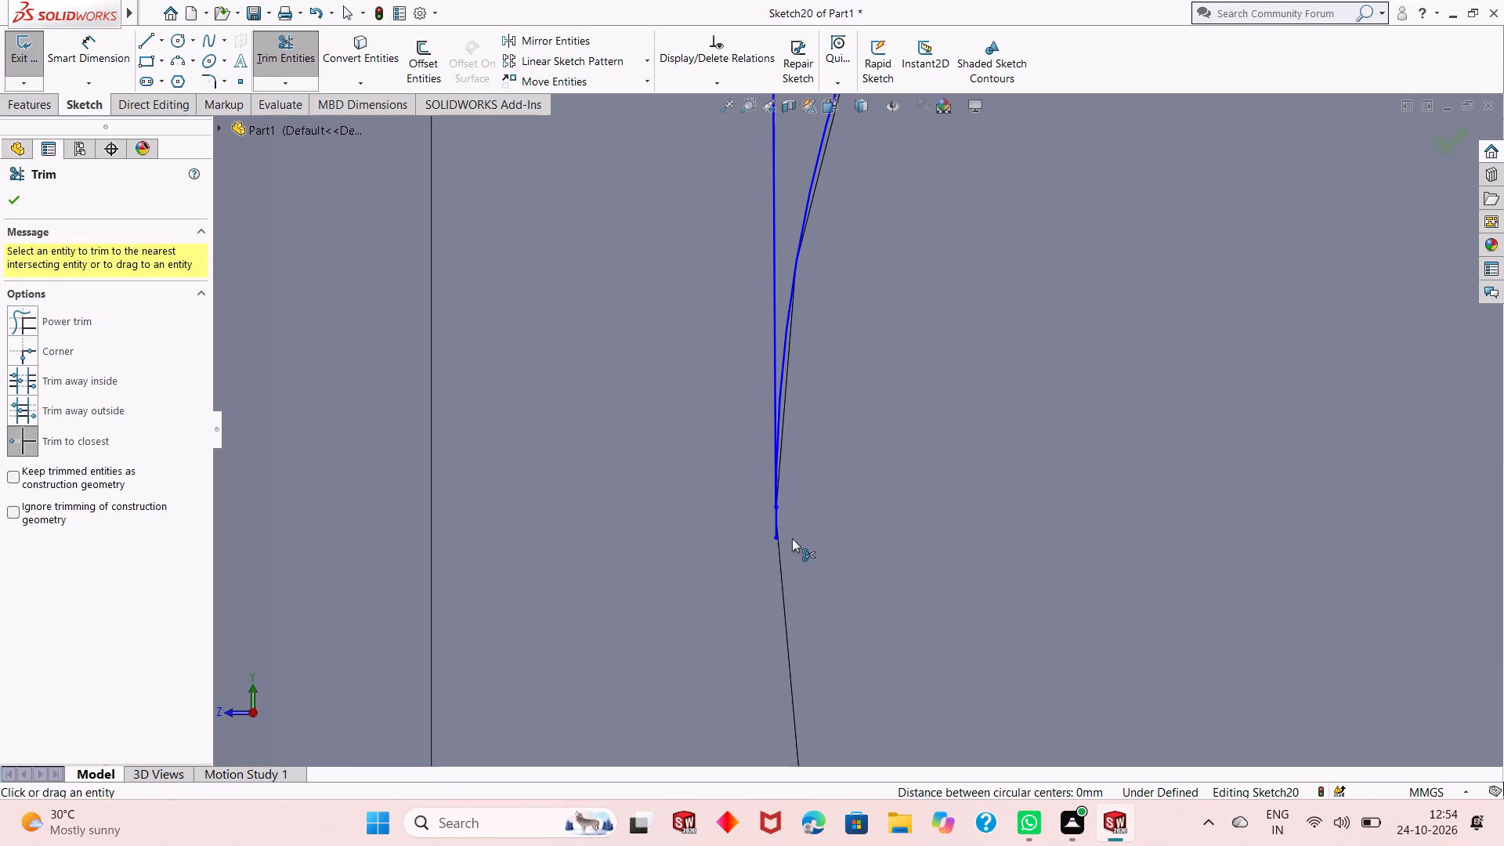
pyautogui.click(774, 520)
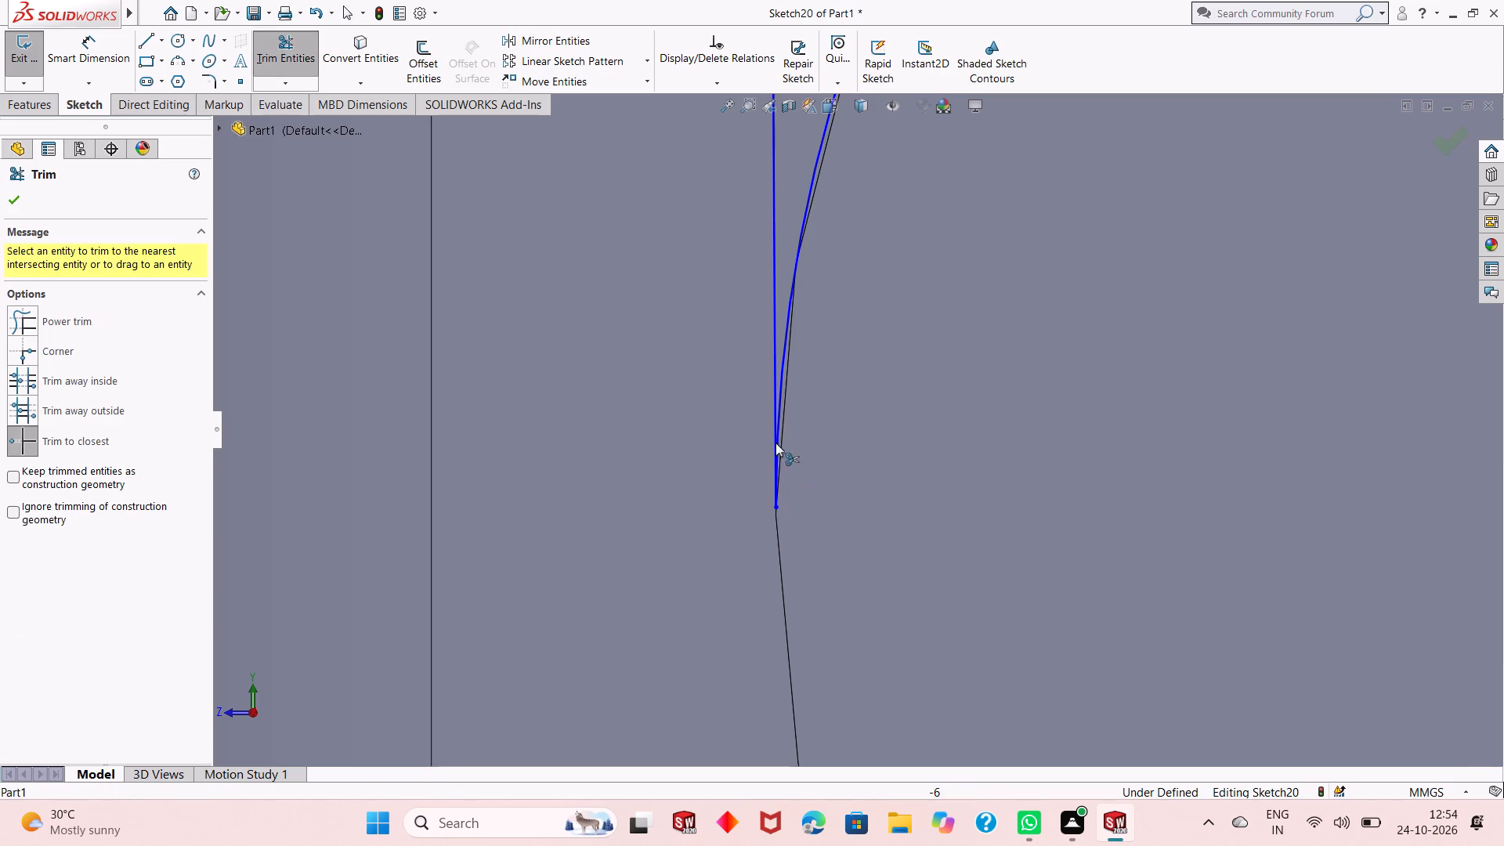
pyautogui.rightClick(686, 414)
pyautogui.click(719, 466)
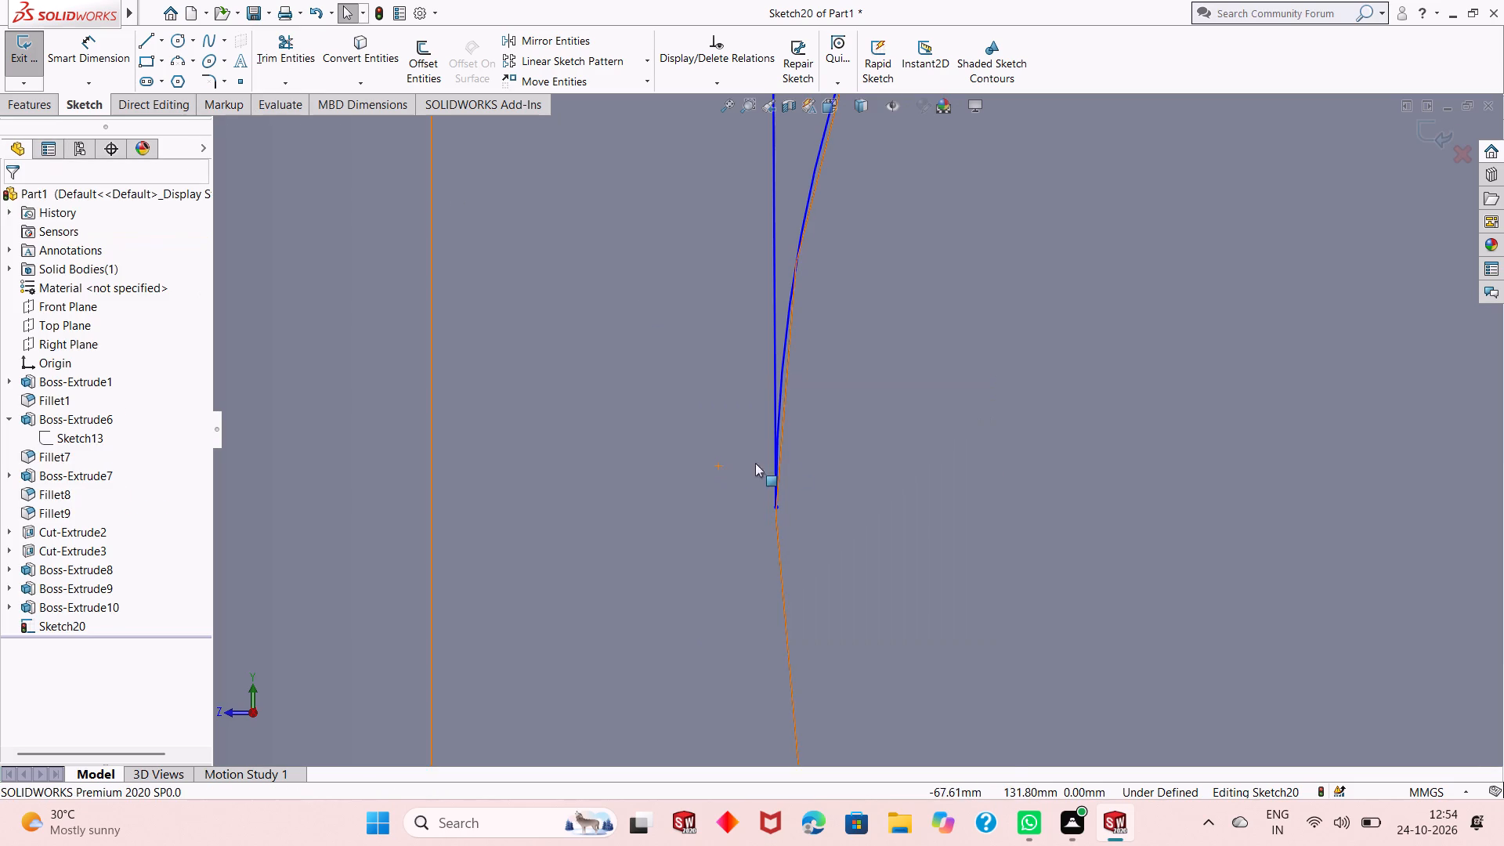
# Add a tangent relation between the vertical line and the arc at their shared lower endpoint.
pyautogui.click(779, 508)
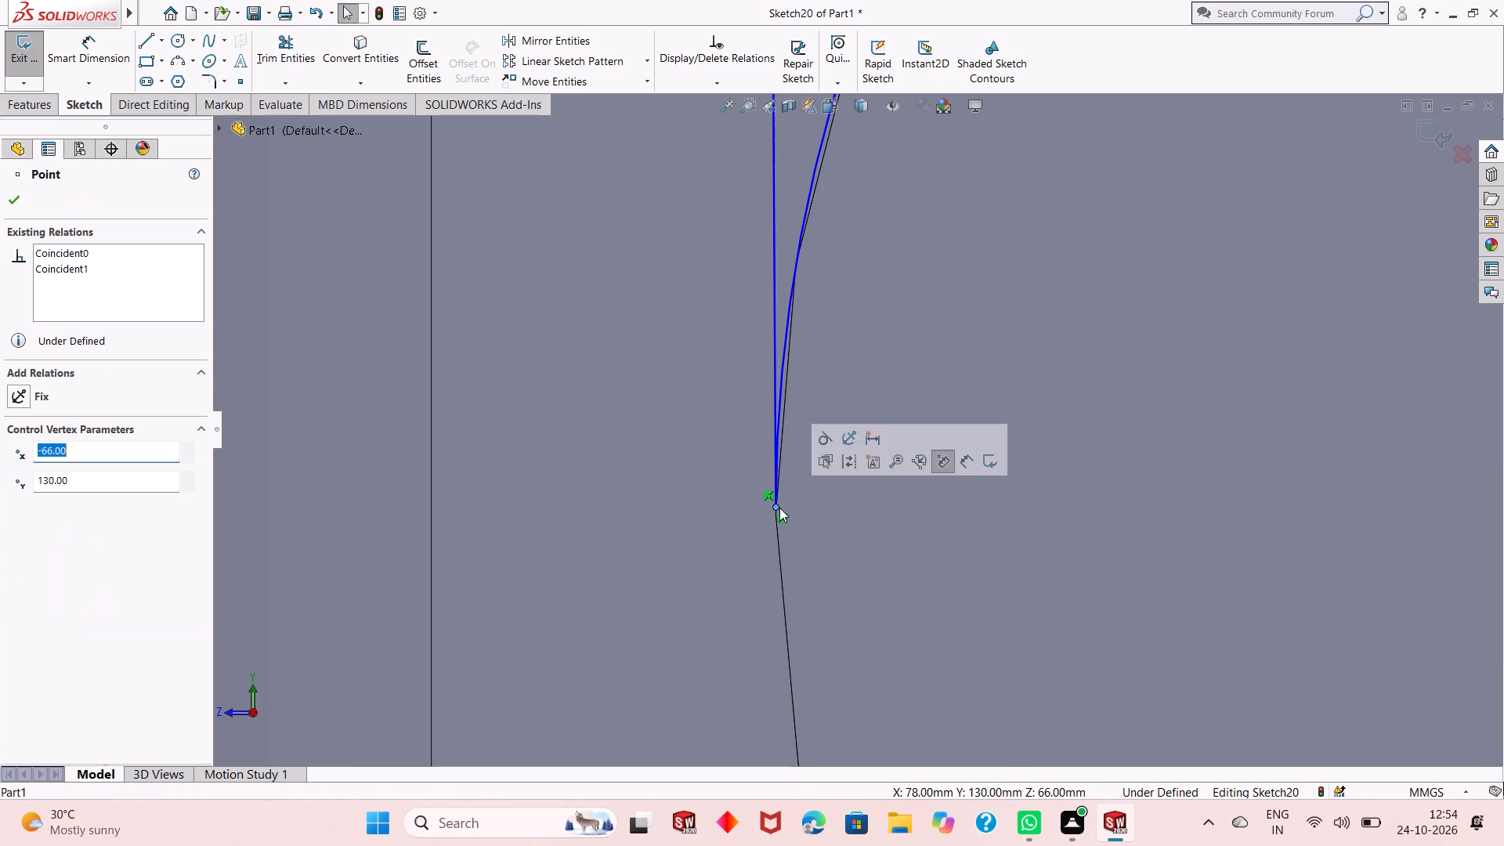
pyautogui.click(830, 443)
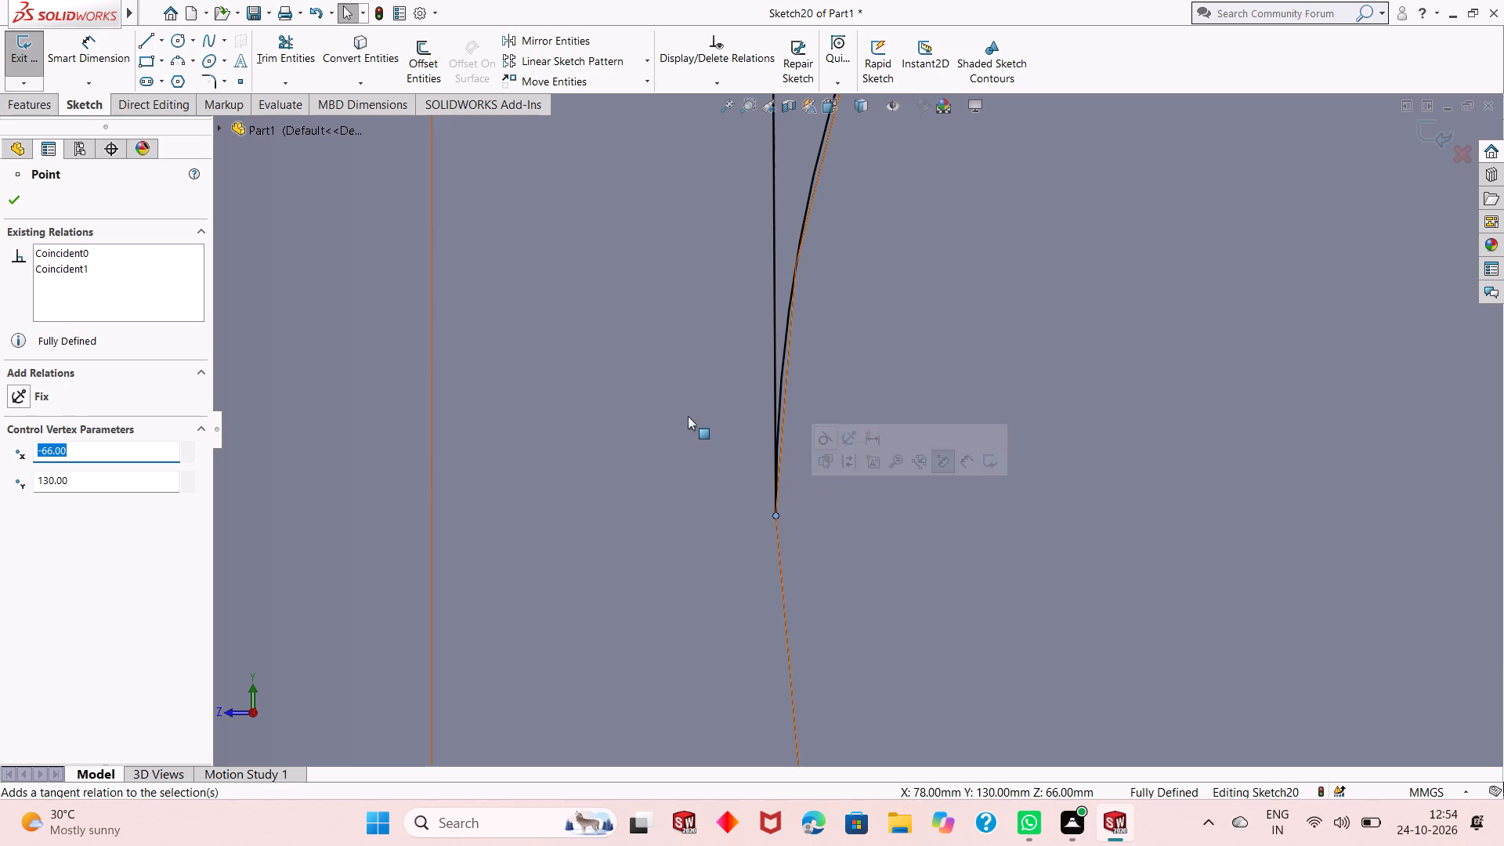
pyautogui.click(19, 197)
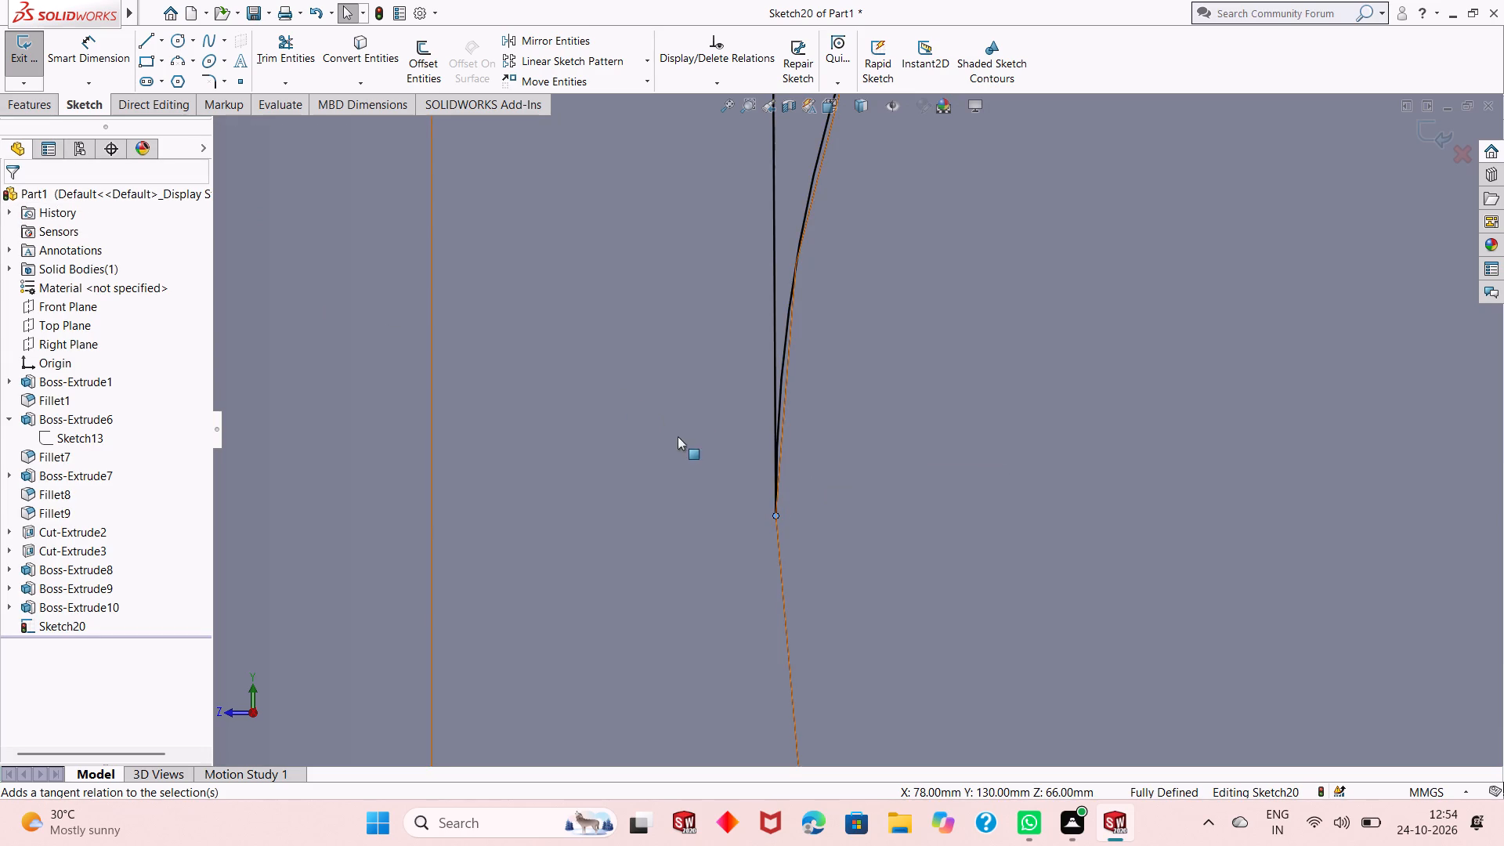
# Extrude the corner profile Up To Next in the reversed direction, toward the housing wall, with Merge result on.
pyautogui.scroll(-3, 694, 473)
pyautogui.scroll(5, 698, 477)
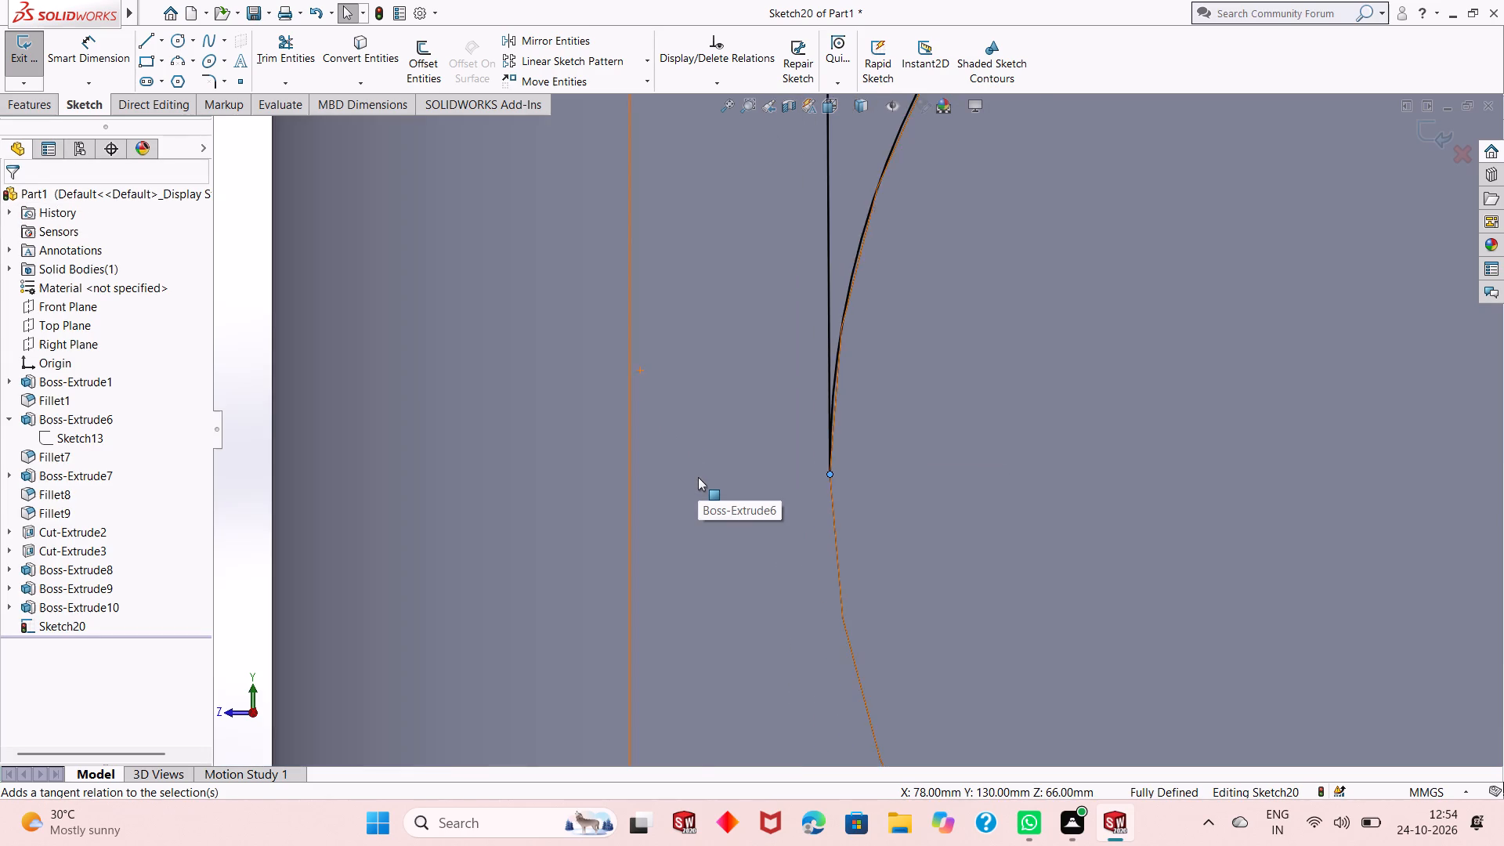
pyautogui.scroll(6, 698, 477)
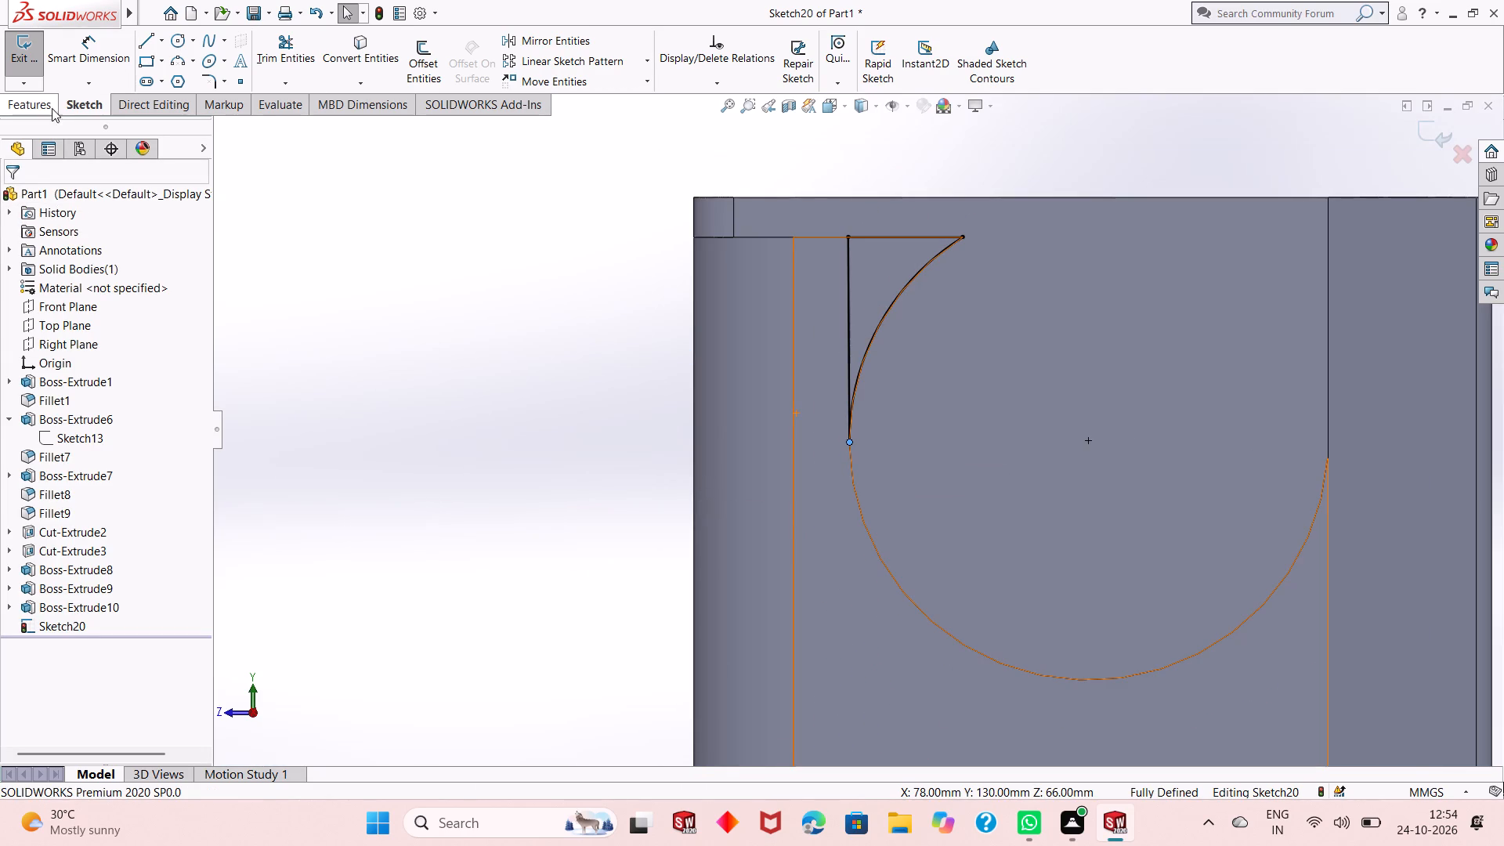
pyautogui.click(37, 109)
pyautogui.click(37, 78)
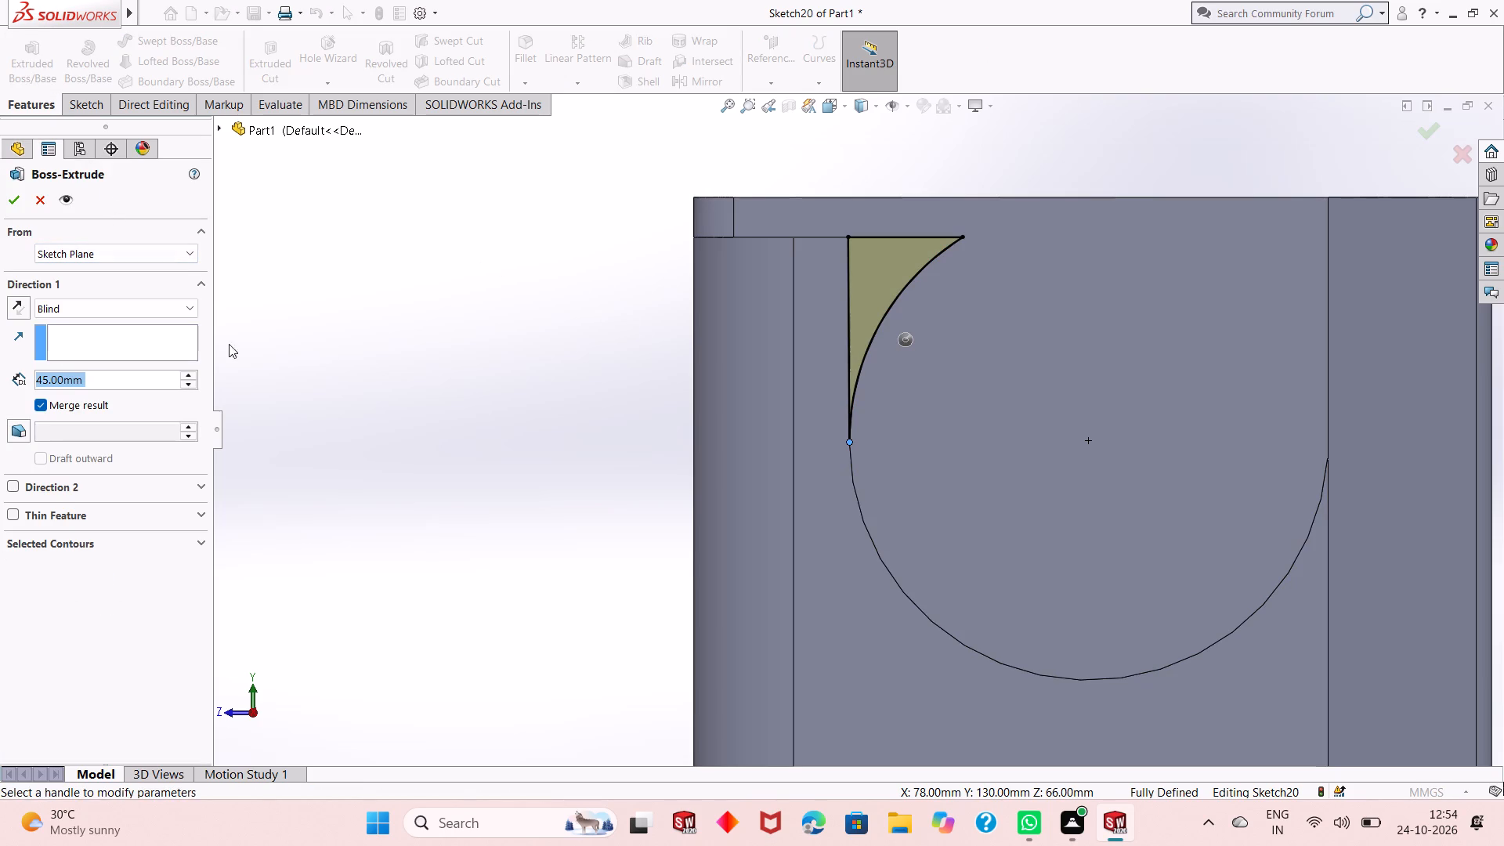
pyautogui.click(170, 308)
pyautogui.click(151, 350)
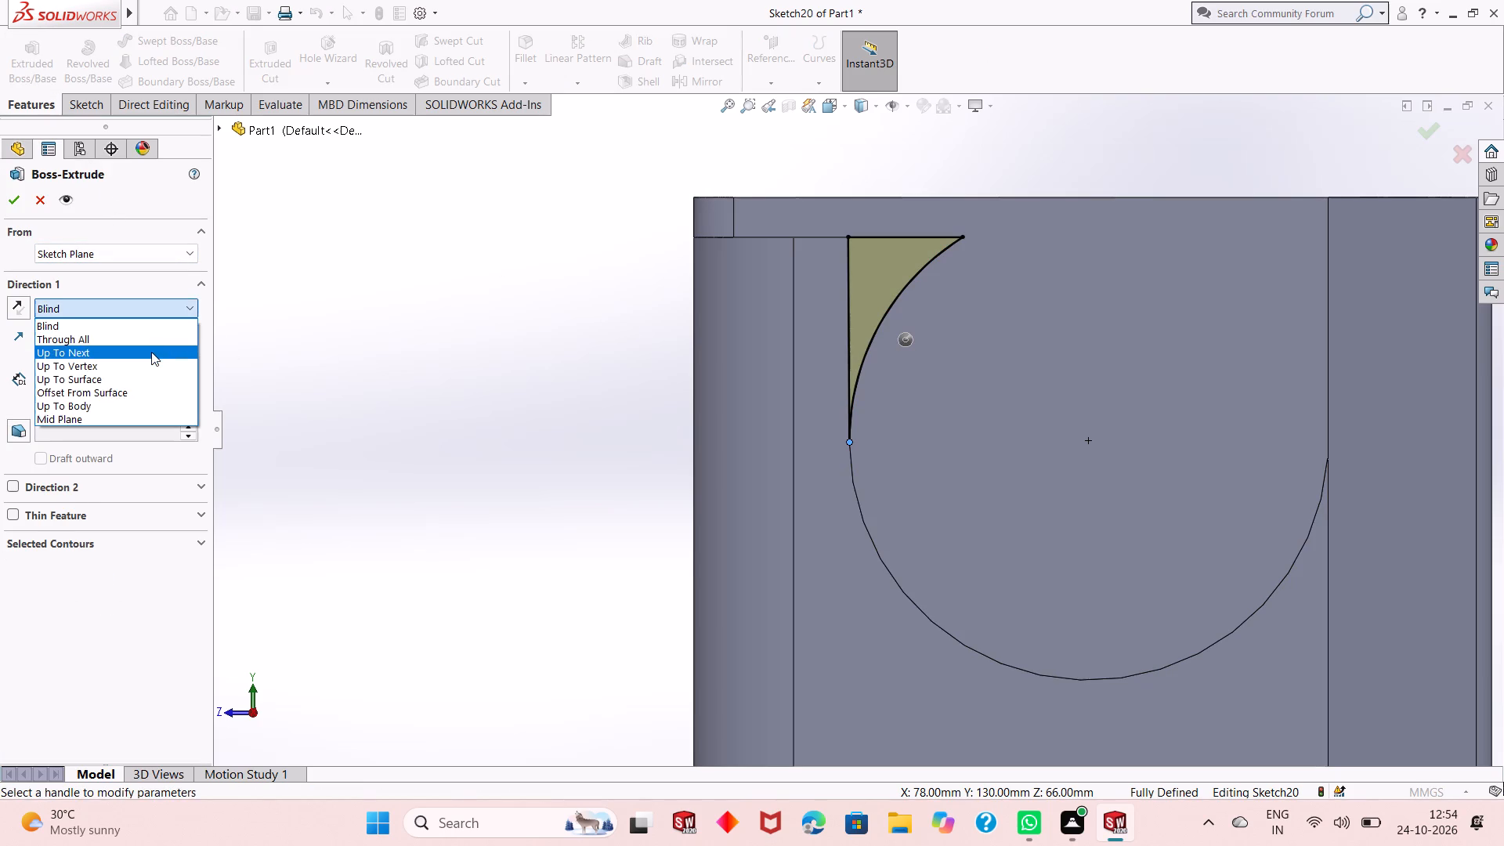
pyautogui.moveTo(560, 359); pyautogui.dragTo(618, 401, button='middle')
pyautogui.middleClick(618, 401)
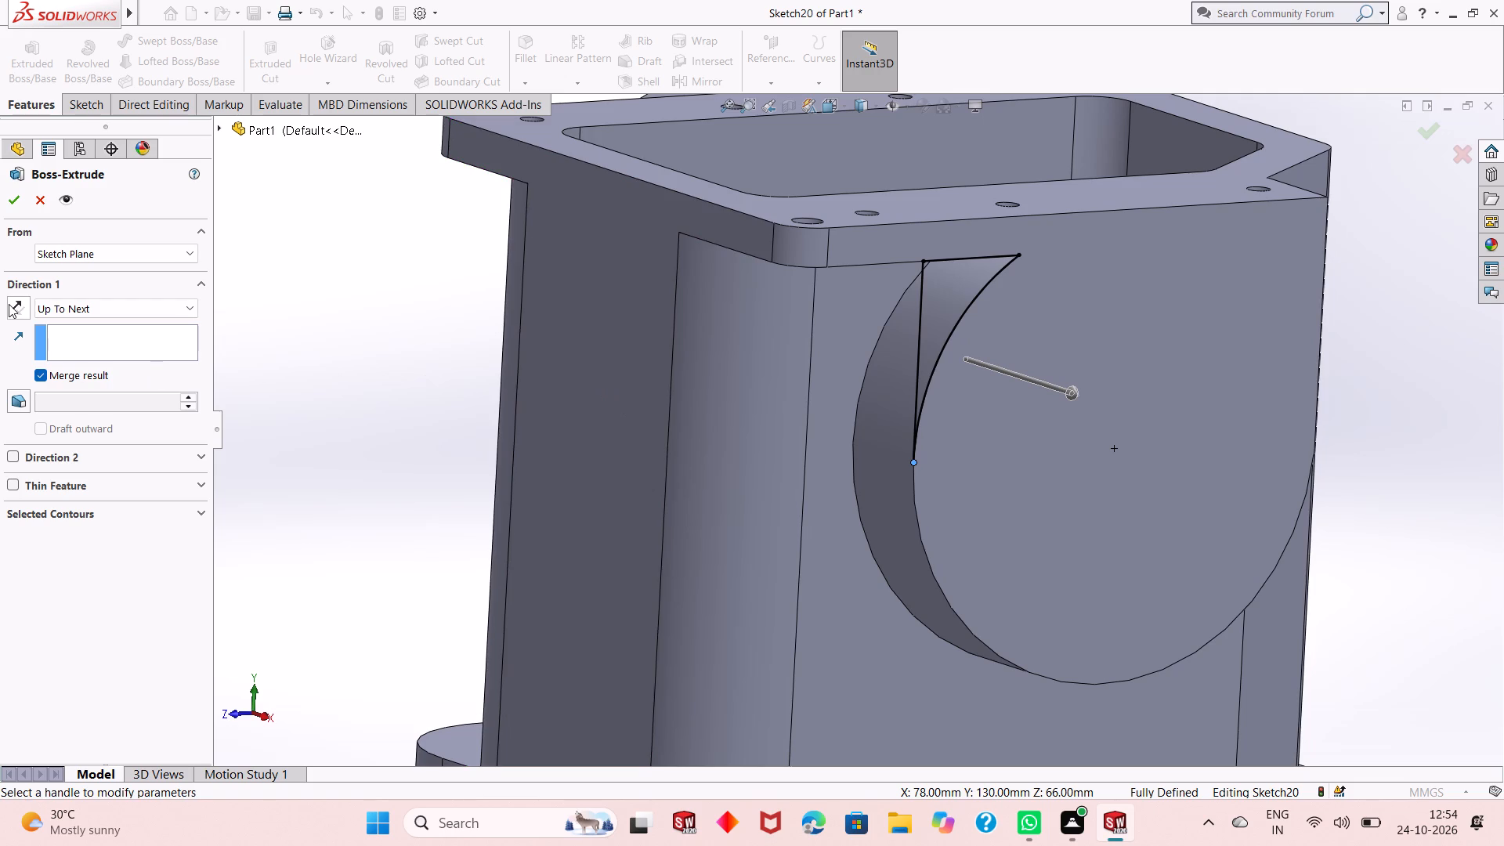
pyautogui.click(7, 304)
pyautogui.click(13, 314)
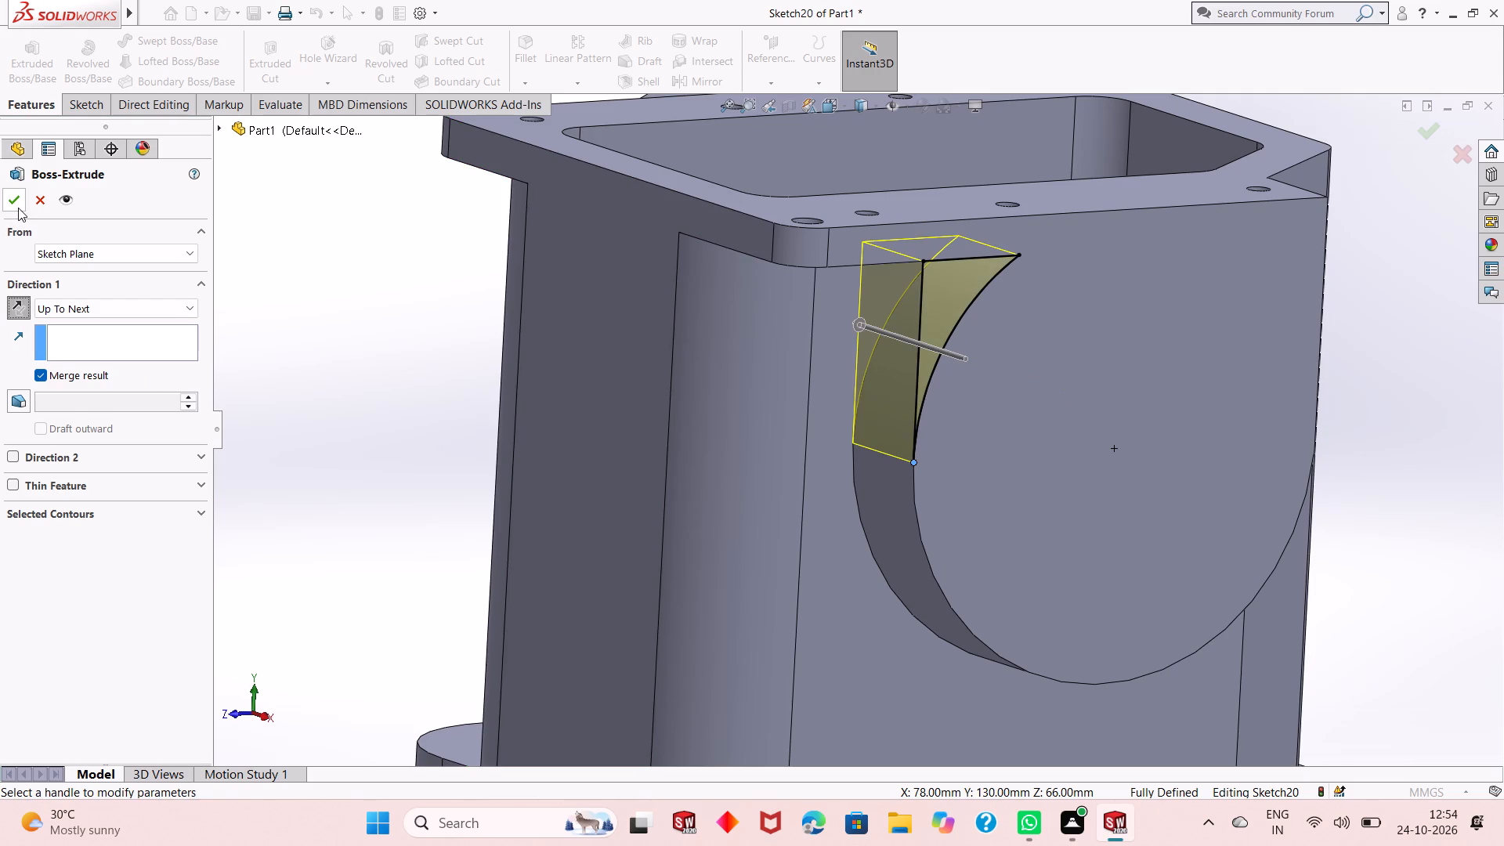
pyautogui.click(18, 208)
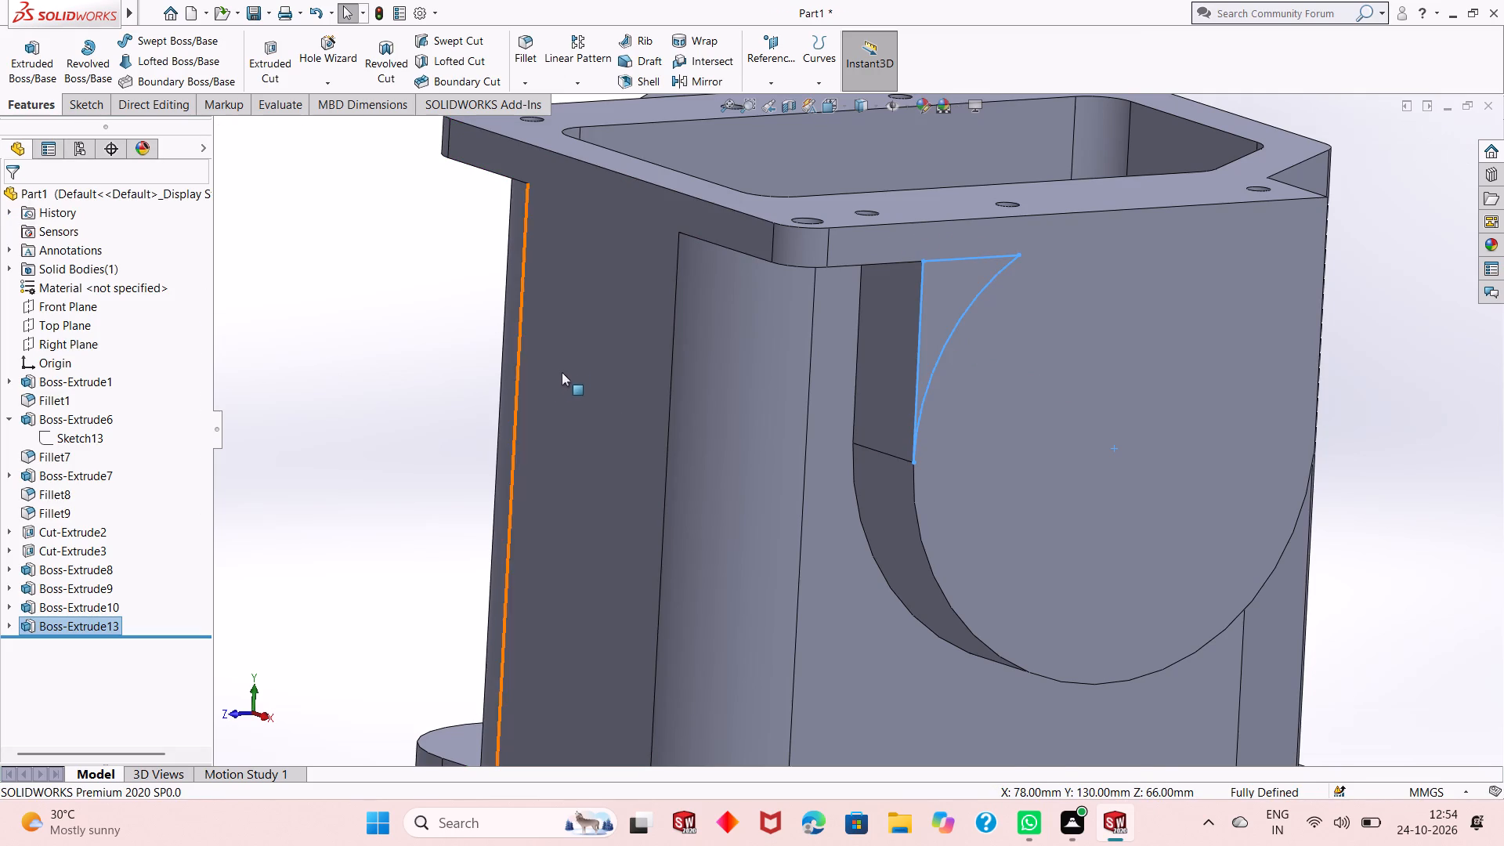
pyautogui.click(385, 373)
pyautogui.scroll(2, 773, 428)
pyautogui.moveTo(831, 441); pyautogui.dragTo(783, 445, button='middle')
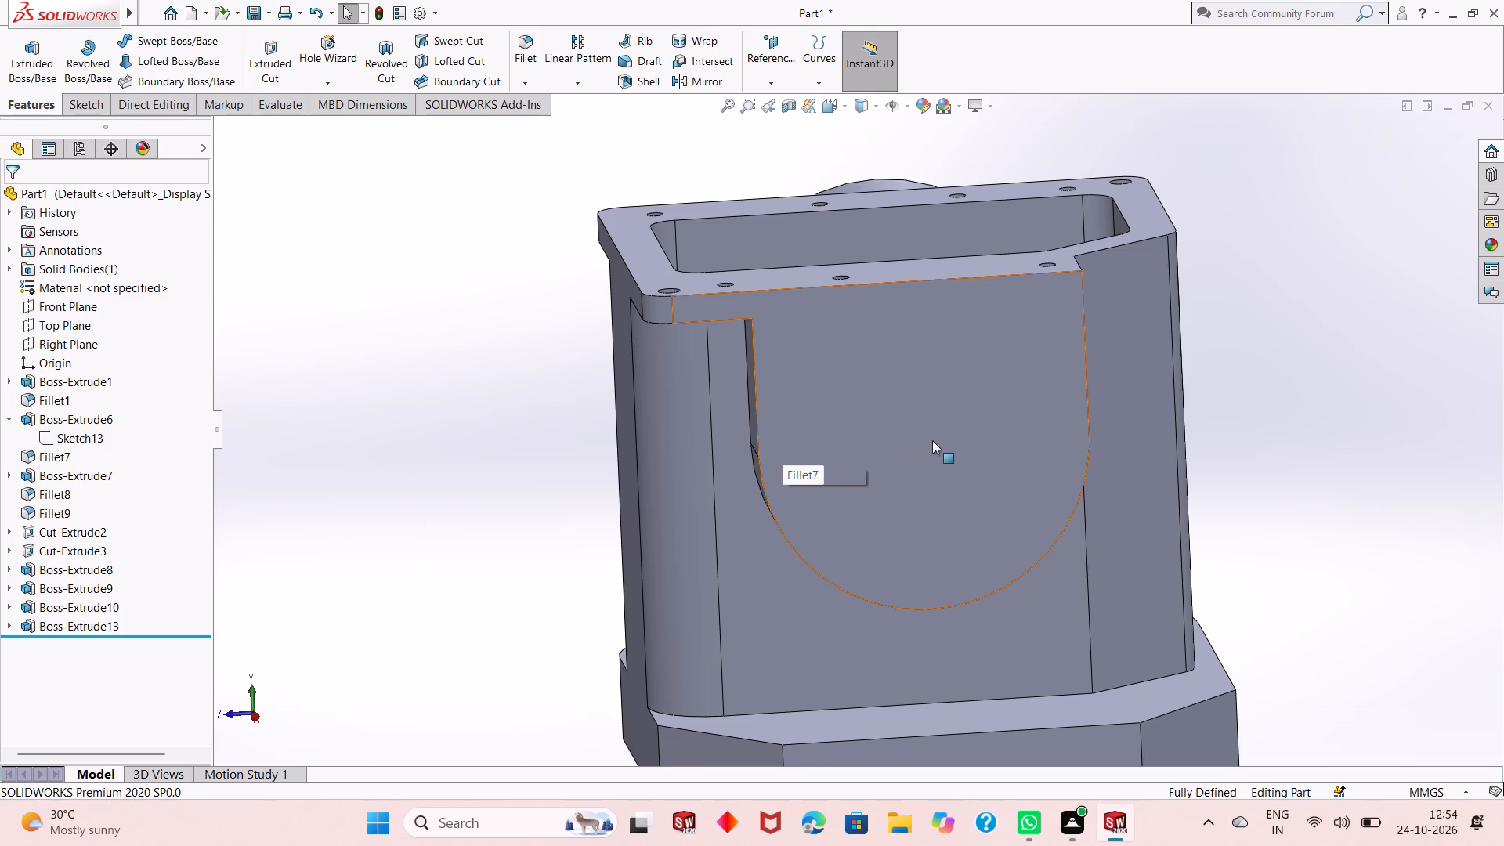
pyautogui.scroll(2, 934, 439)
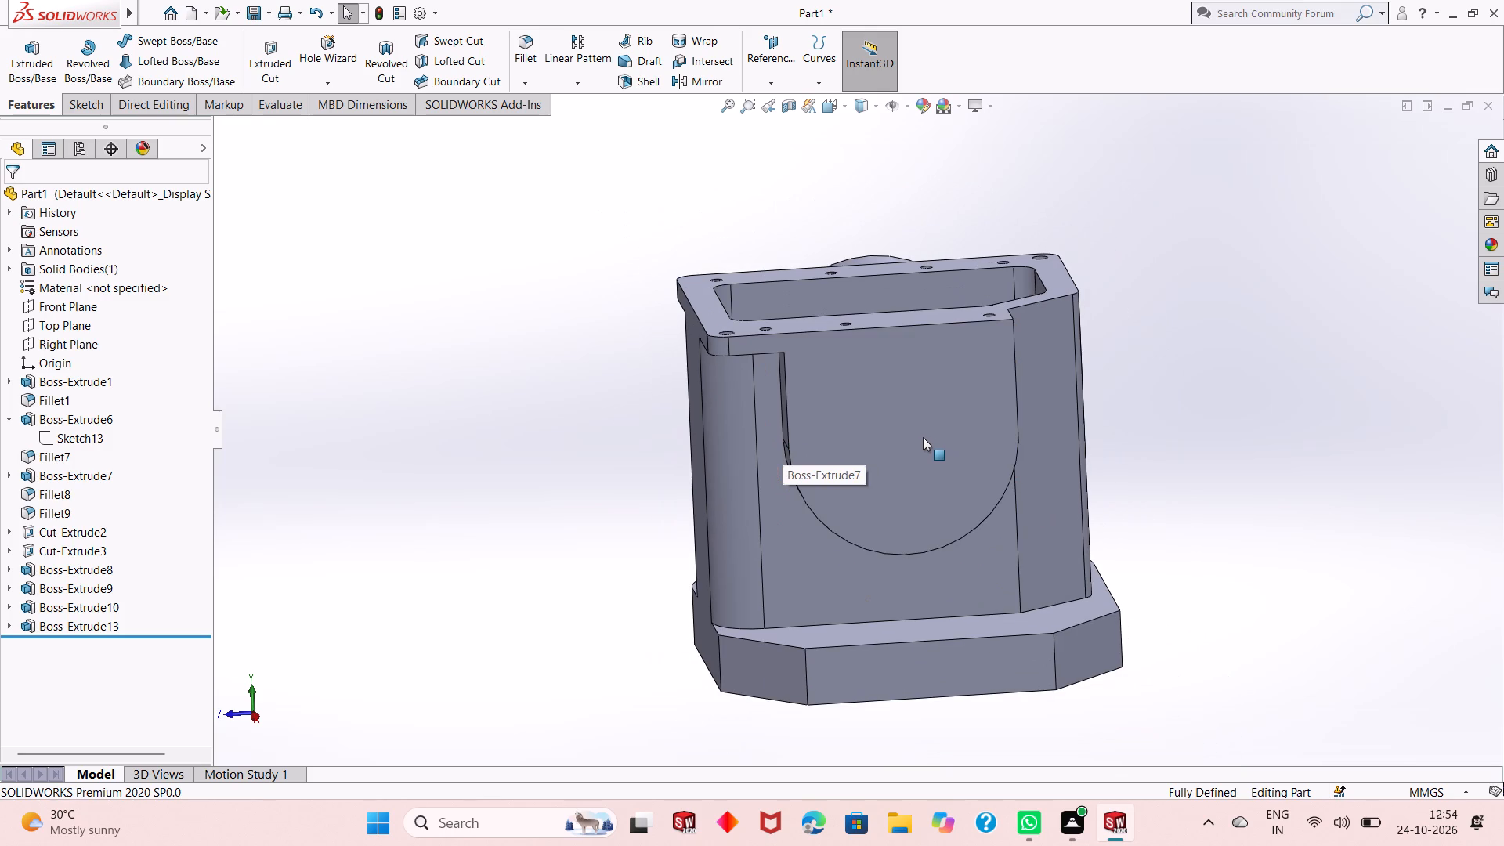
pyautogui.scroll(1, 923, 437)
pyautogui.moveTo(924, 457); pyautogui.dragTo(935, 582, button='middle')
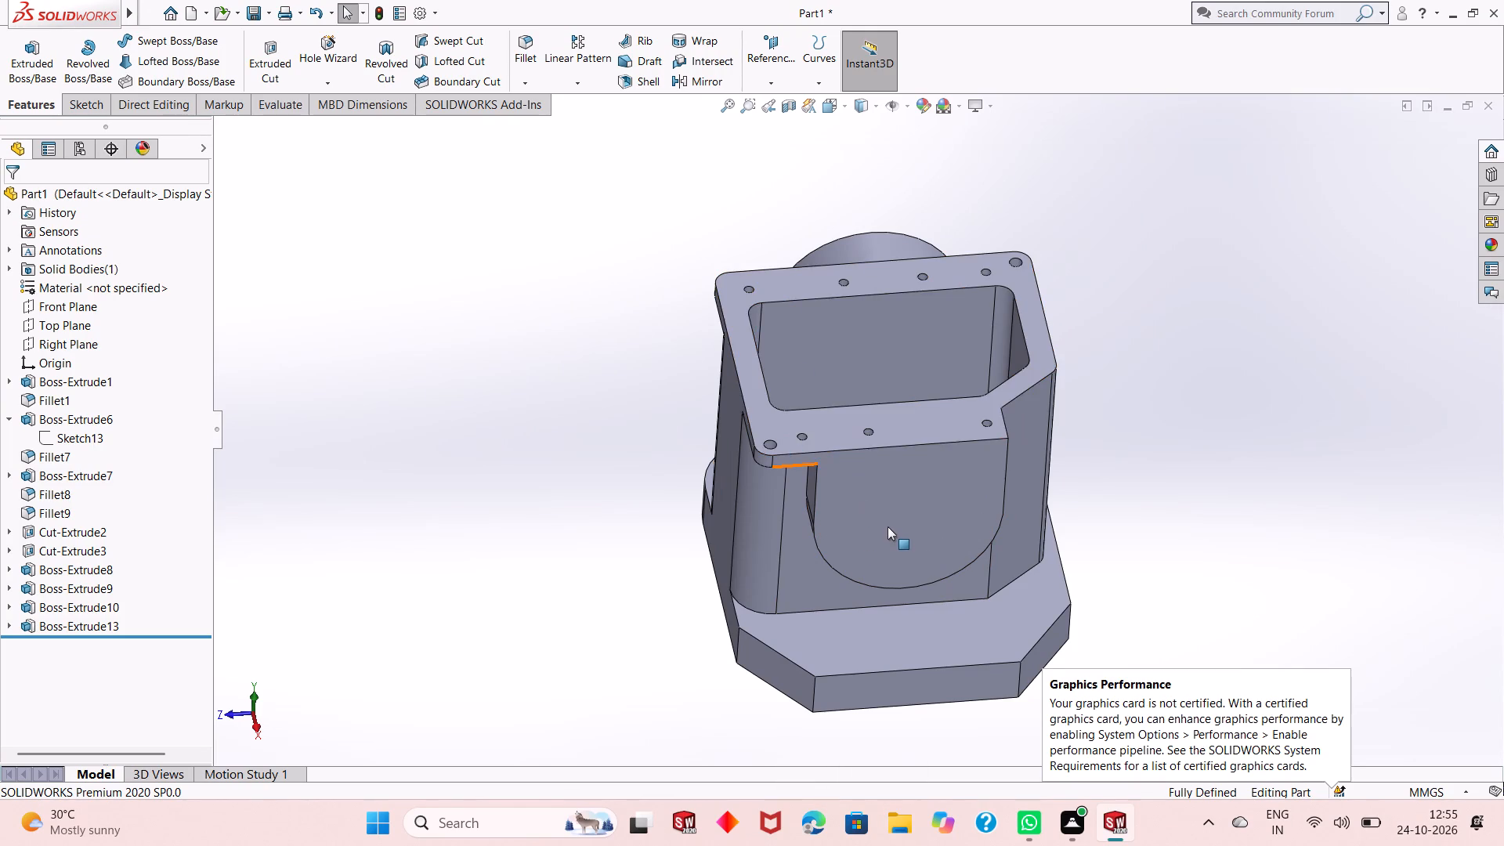
# Examine the filled corners between the side boss and flange, and the base beneath, from several angles.
pyautogui.scroll(1, 888, 526)
pyautogui.moveTo(888, 526); pyautogui.dragTo(884, 410, button='middle')
pyautogui.scroll(-1, 884, 409)
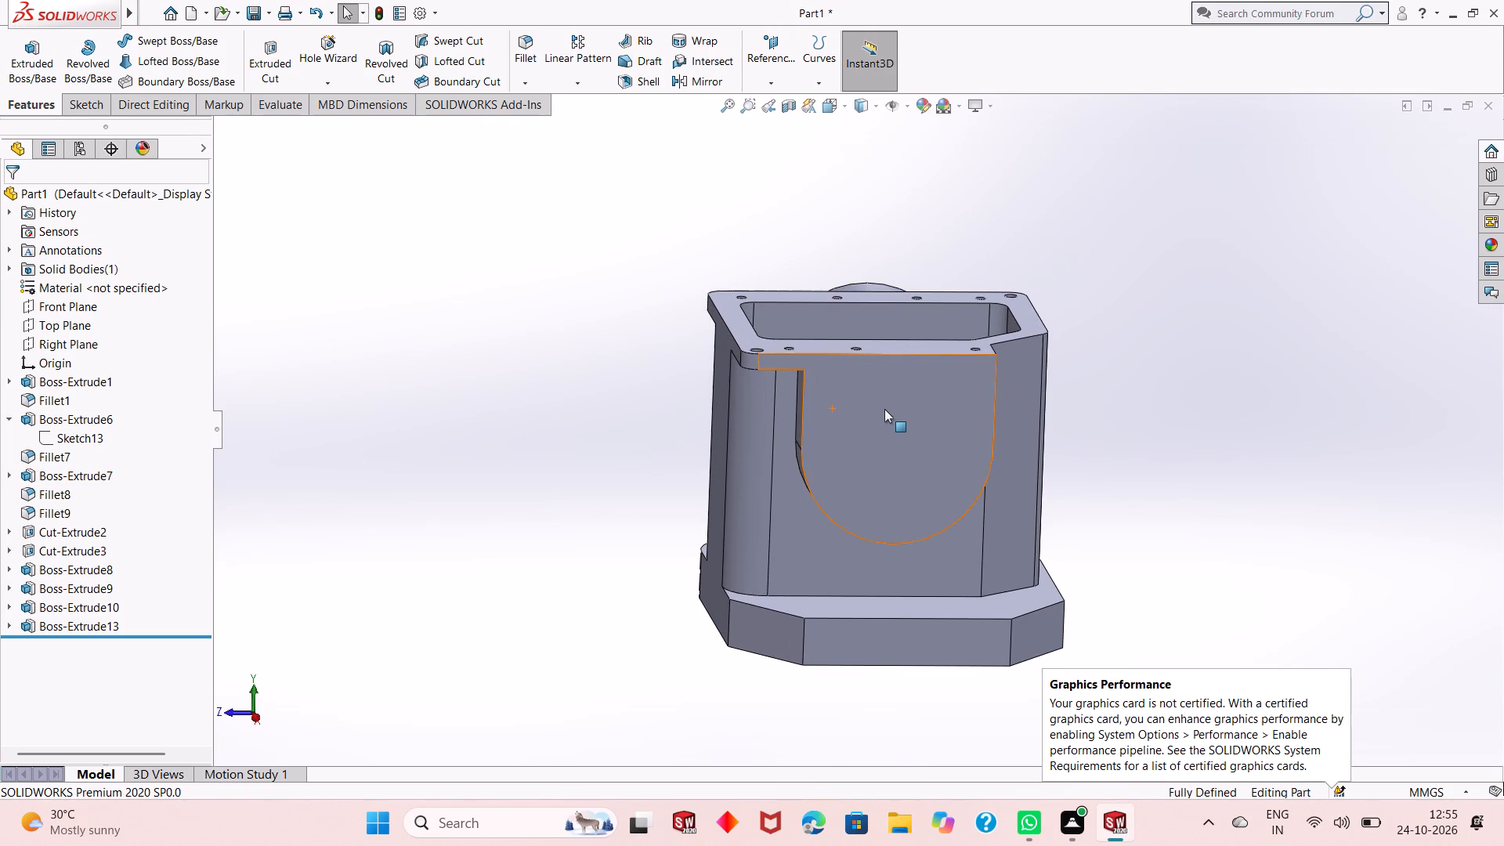
pyautogui.scroll(-2, 884, 415)
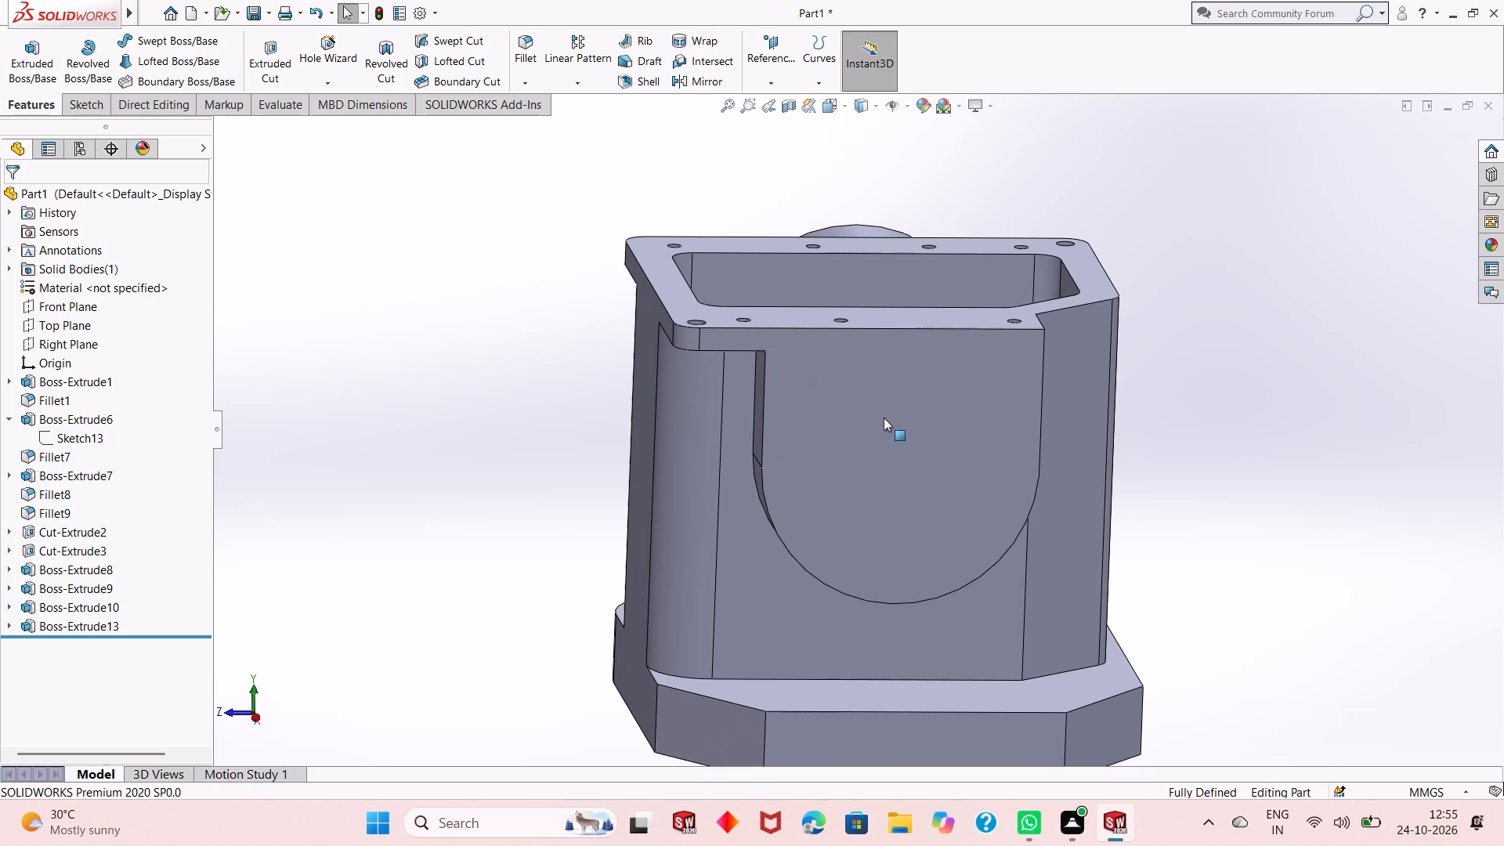
pyautogui.moveTo(880, 453); pyautogui.dragTo(882, 461, button='middle')
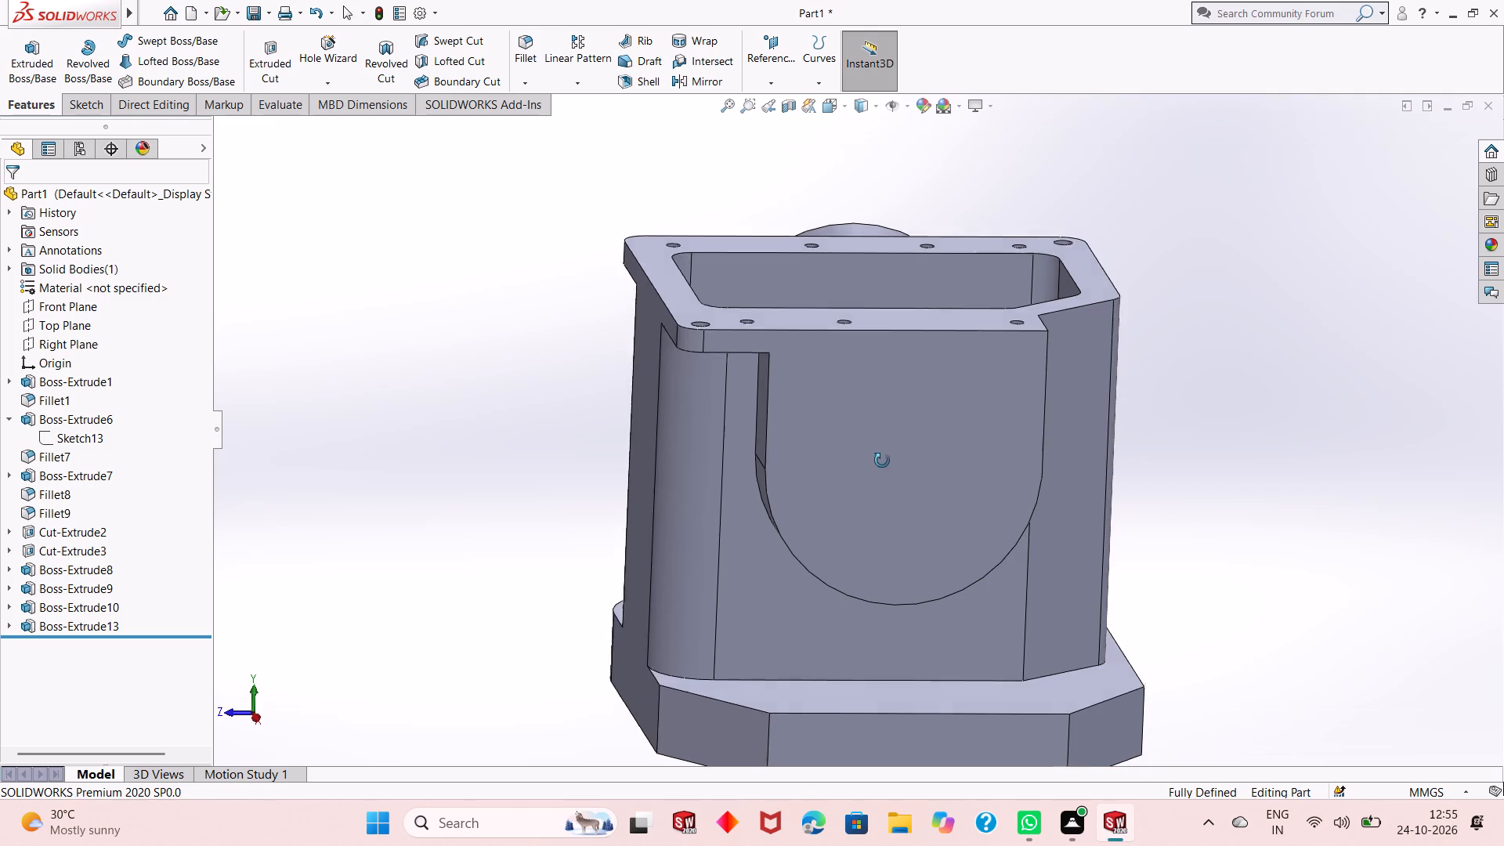
pyautogui.moveTo(882, 461); pyautogui.dragTo(826, 497, button='middle')
pyautogui.scroll(2, 825, 488)
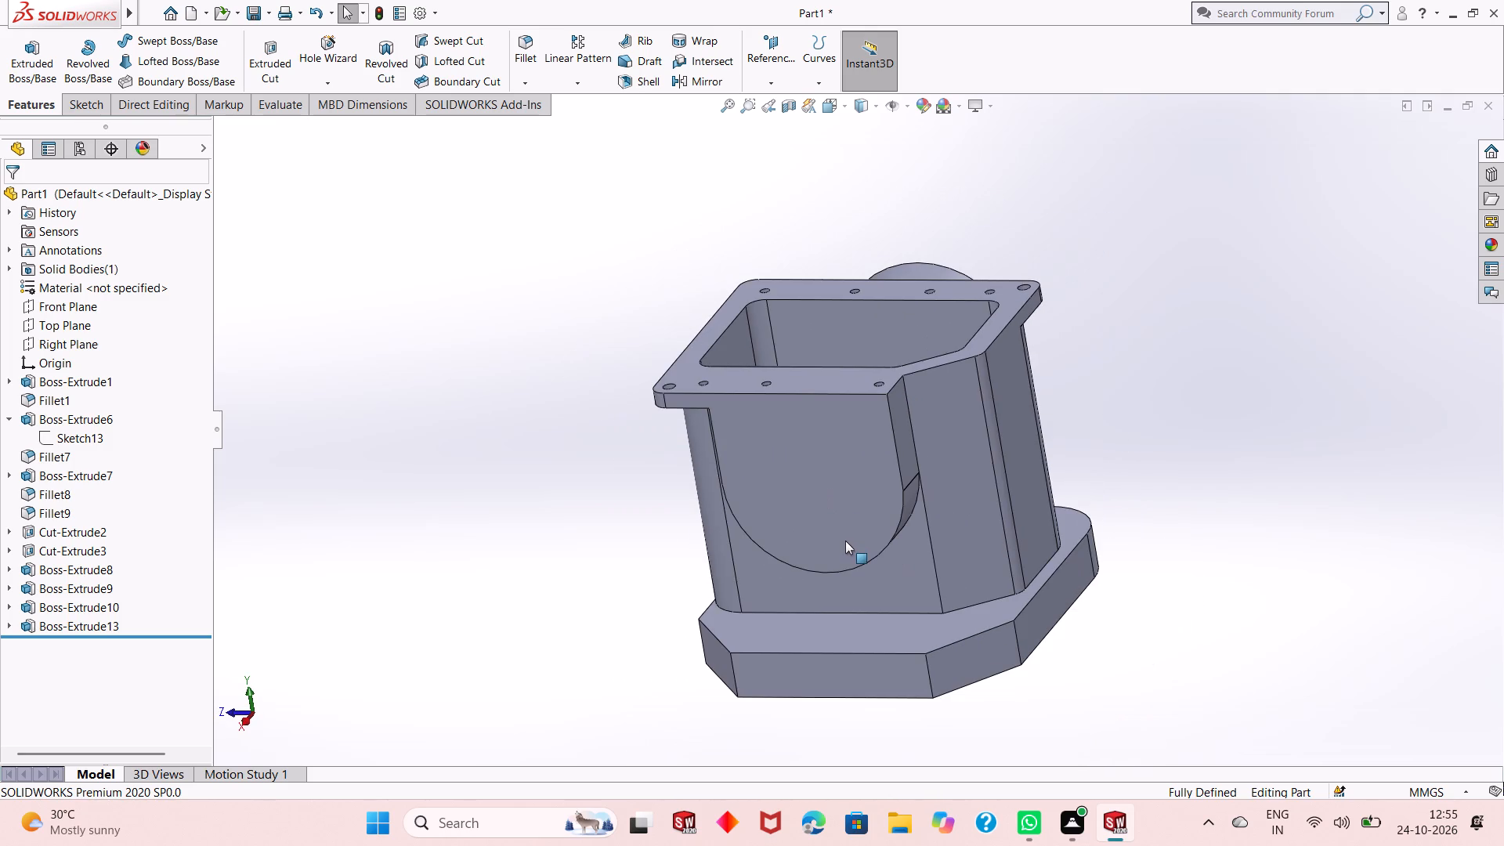
pyautogui.moveTo(845, 540); pyautogui.dragTo(801, 549, button='middle')
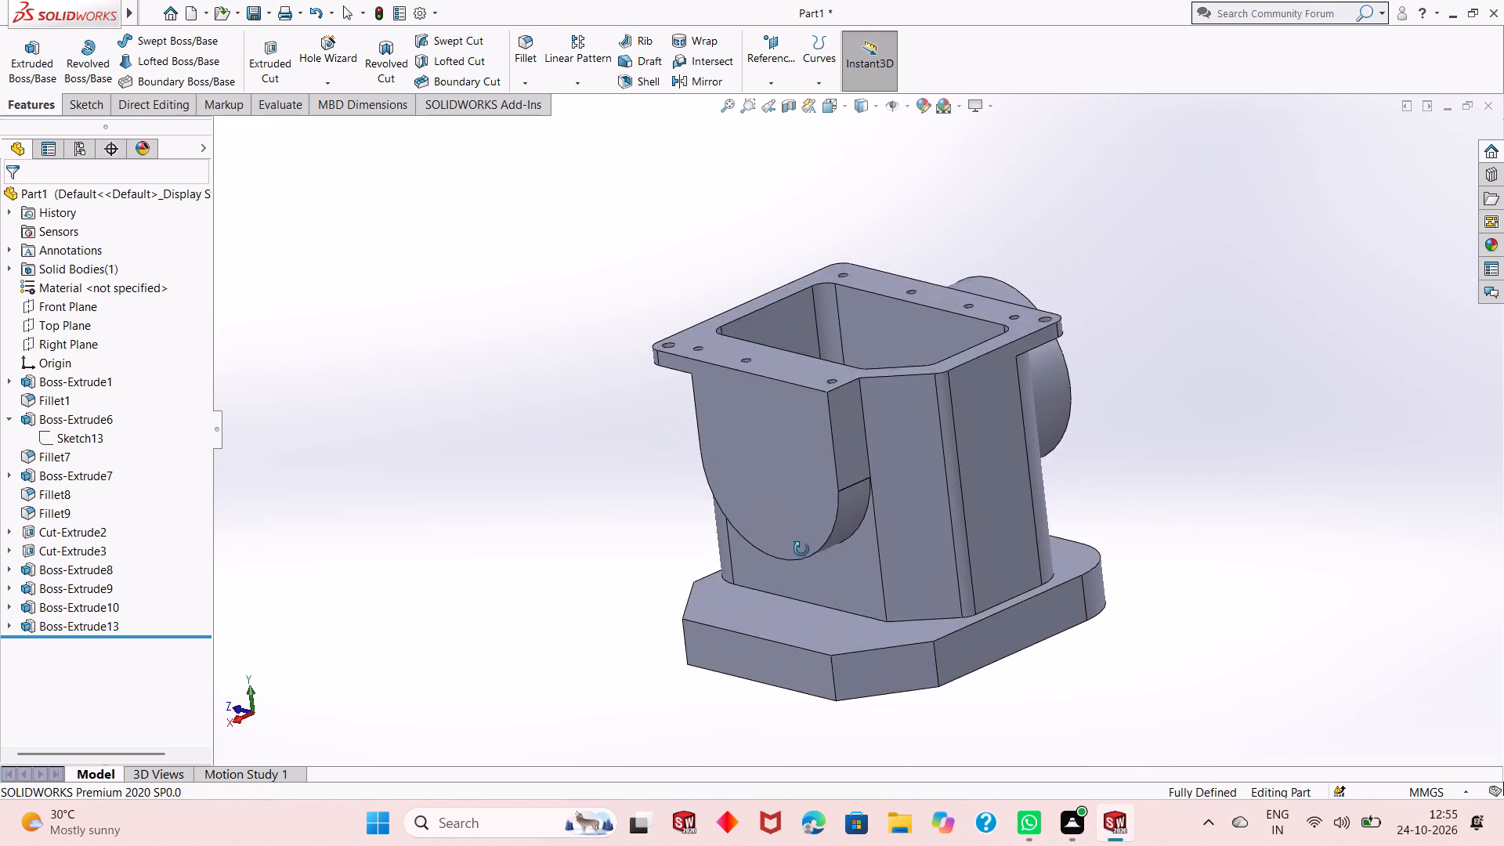
pyautogui.moveTo(801, 549); pyautogui.dragTo(803, 614, button='middle')
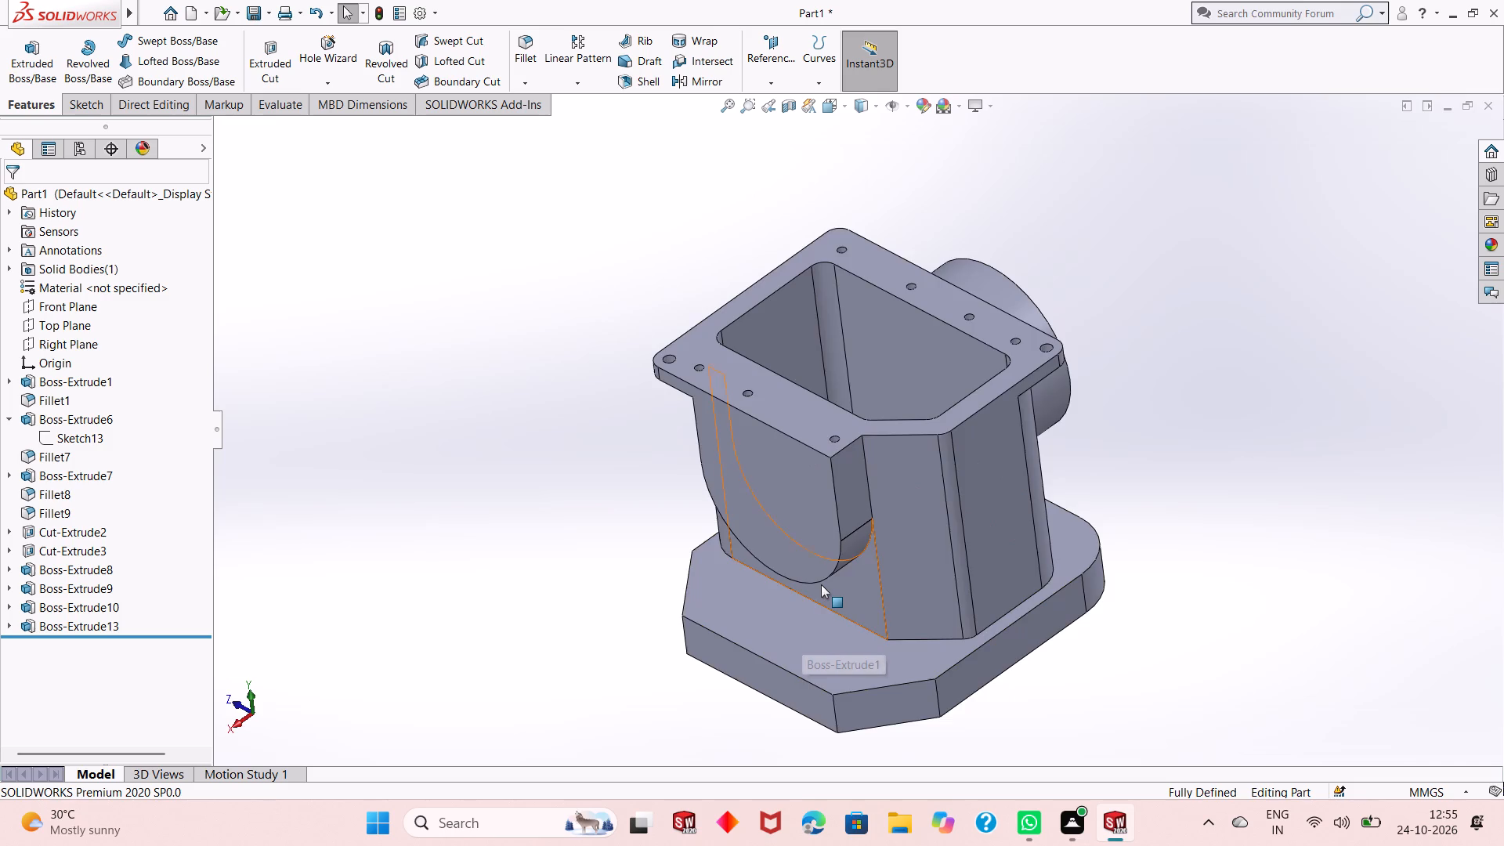
pyautogui.moveTo(821, 584); pyautogui.dragTo(866, 491, button='middle')
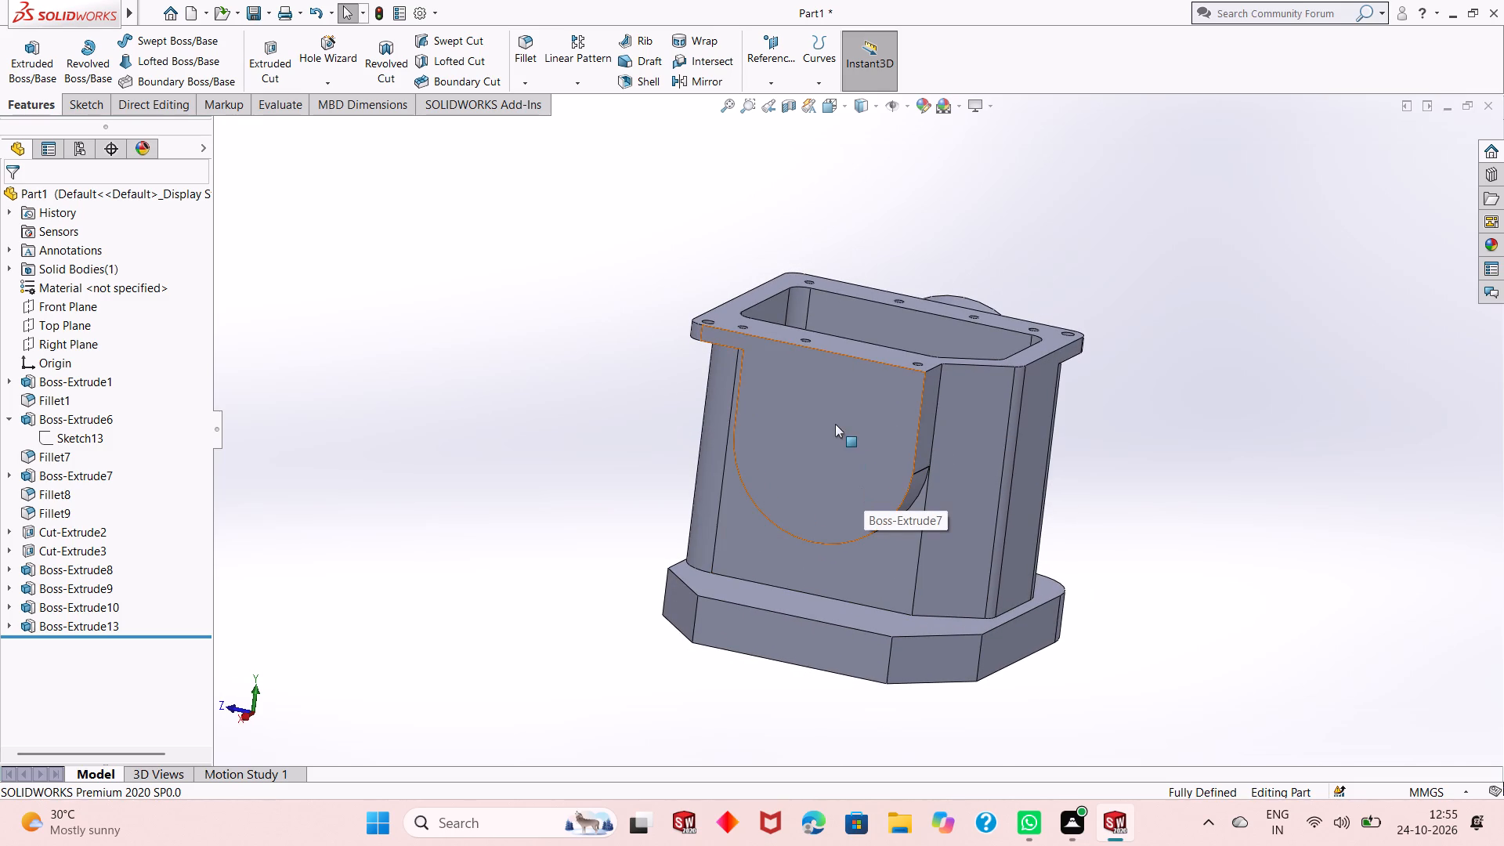
pyautogui.moveTo(927, 439); pyautogui.dragTo(898, 534, button='middle')
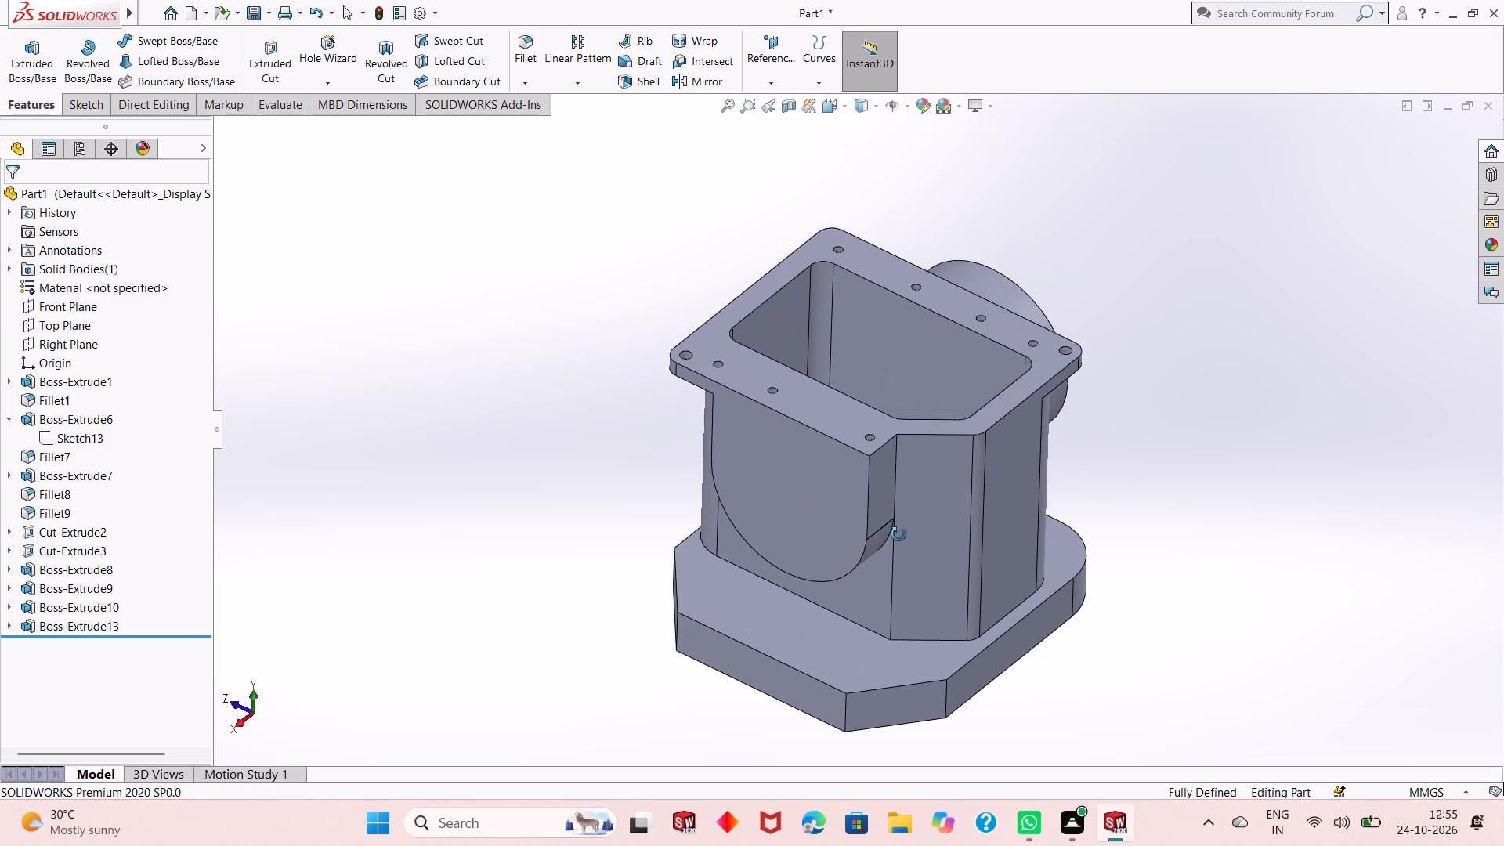
pyautogui.moveTo(898, 534); pyautogui.dragTo(898, 545, button='middle')
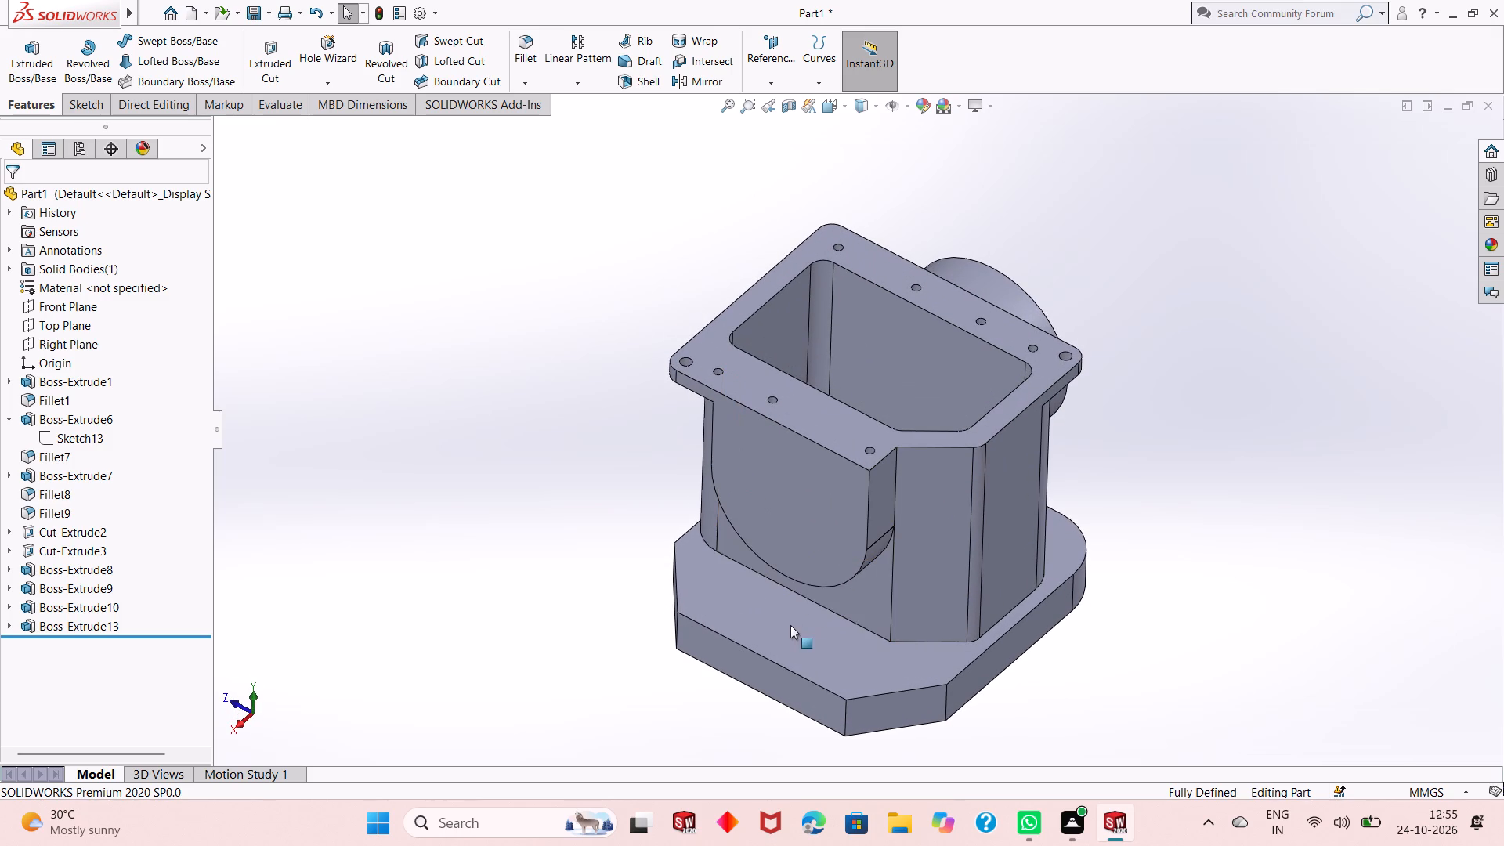
# On the base's top face, sketch a circle of about 19.7 mm radius just outside the side boss, toward the chamfered end.
pyautogui.click(790, 625)
pyautogui.click(867, 585)
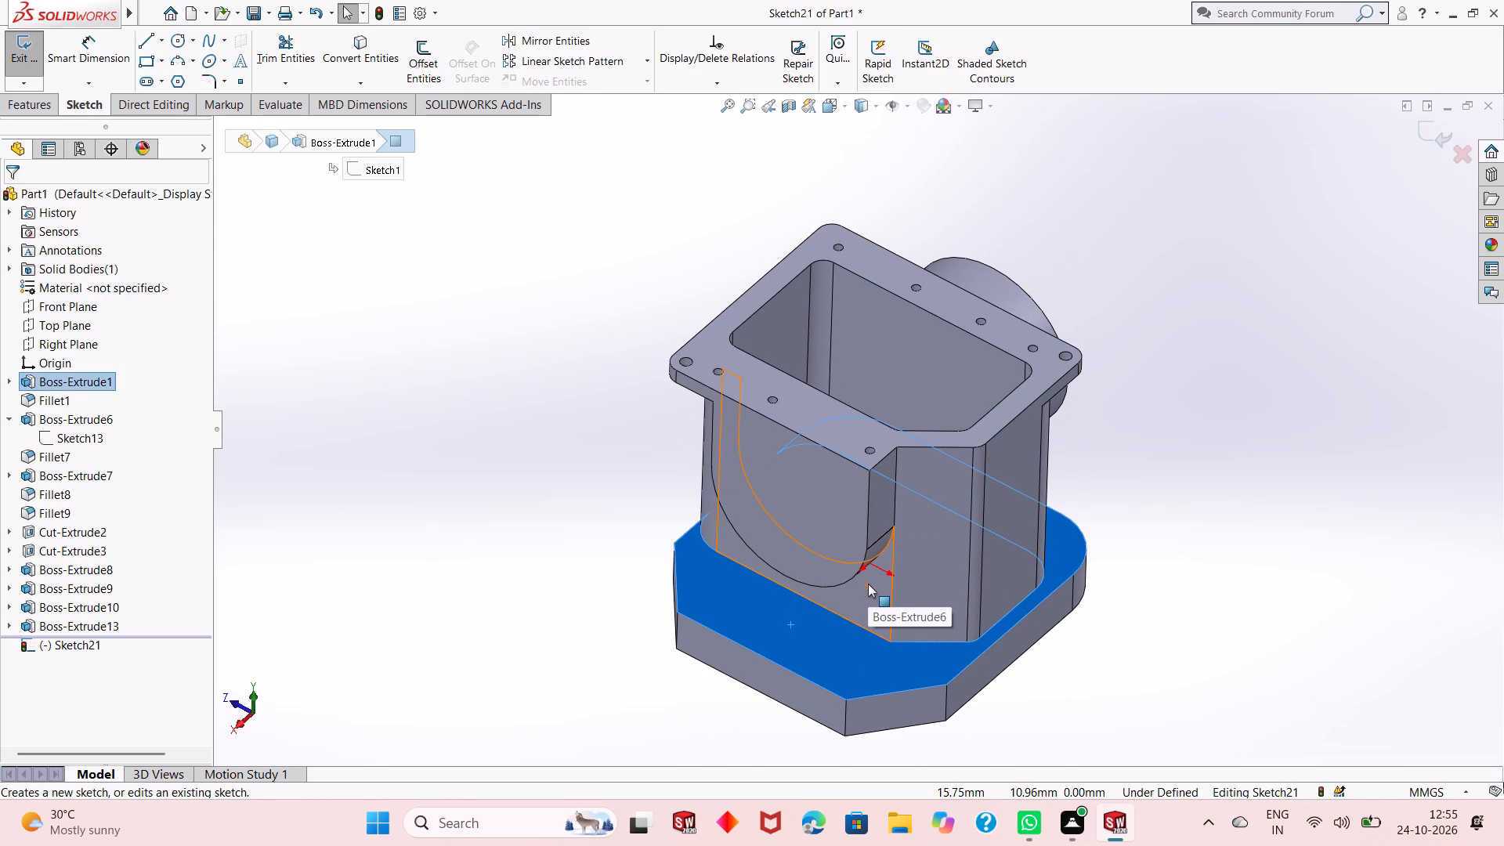
pyautogui.hotkey('ctrl', '8')
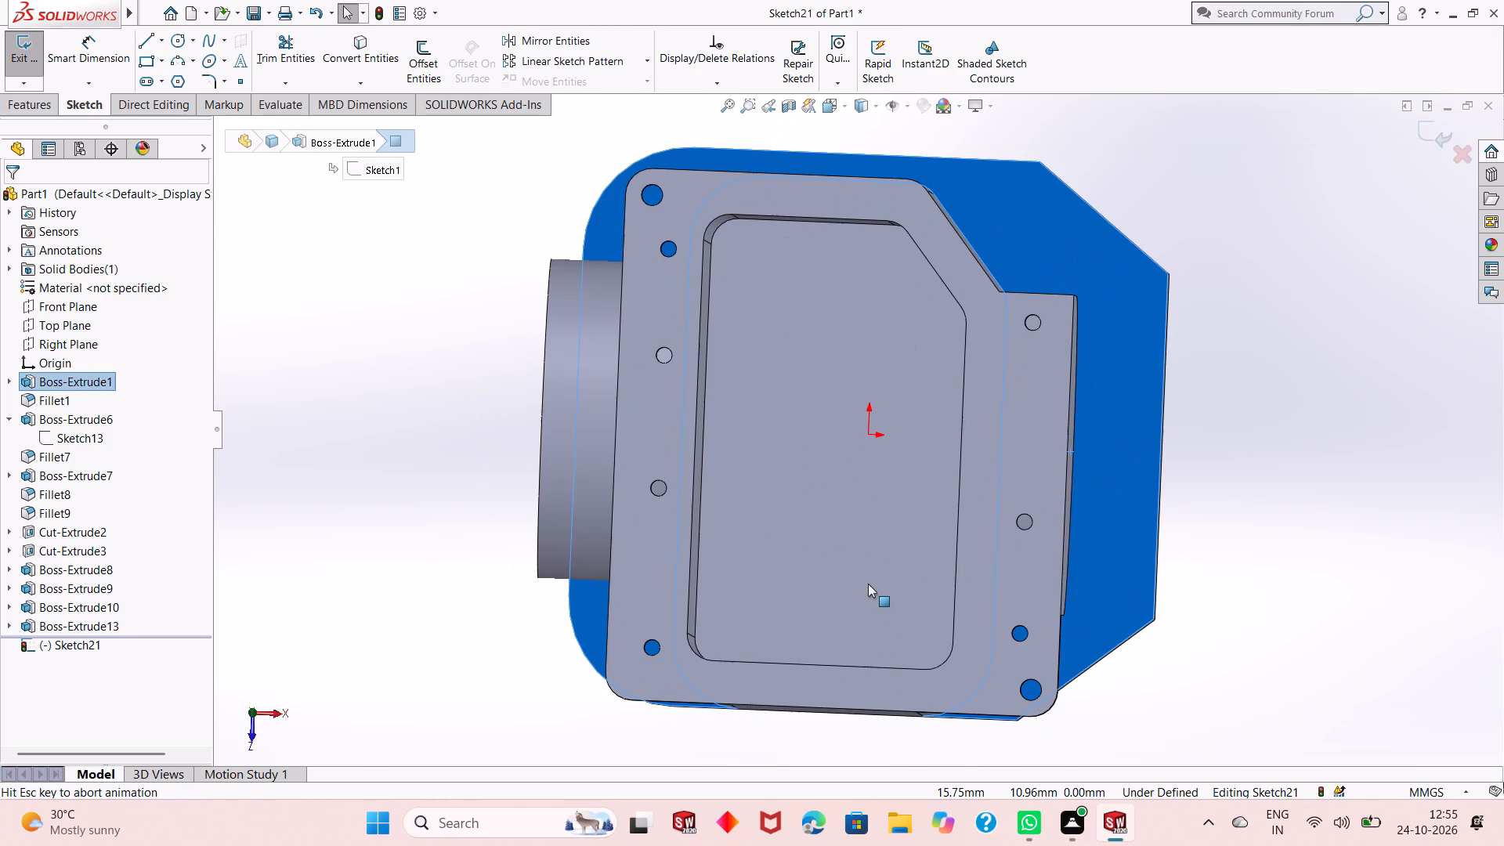
pyautogui.click(349, 442)
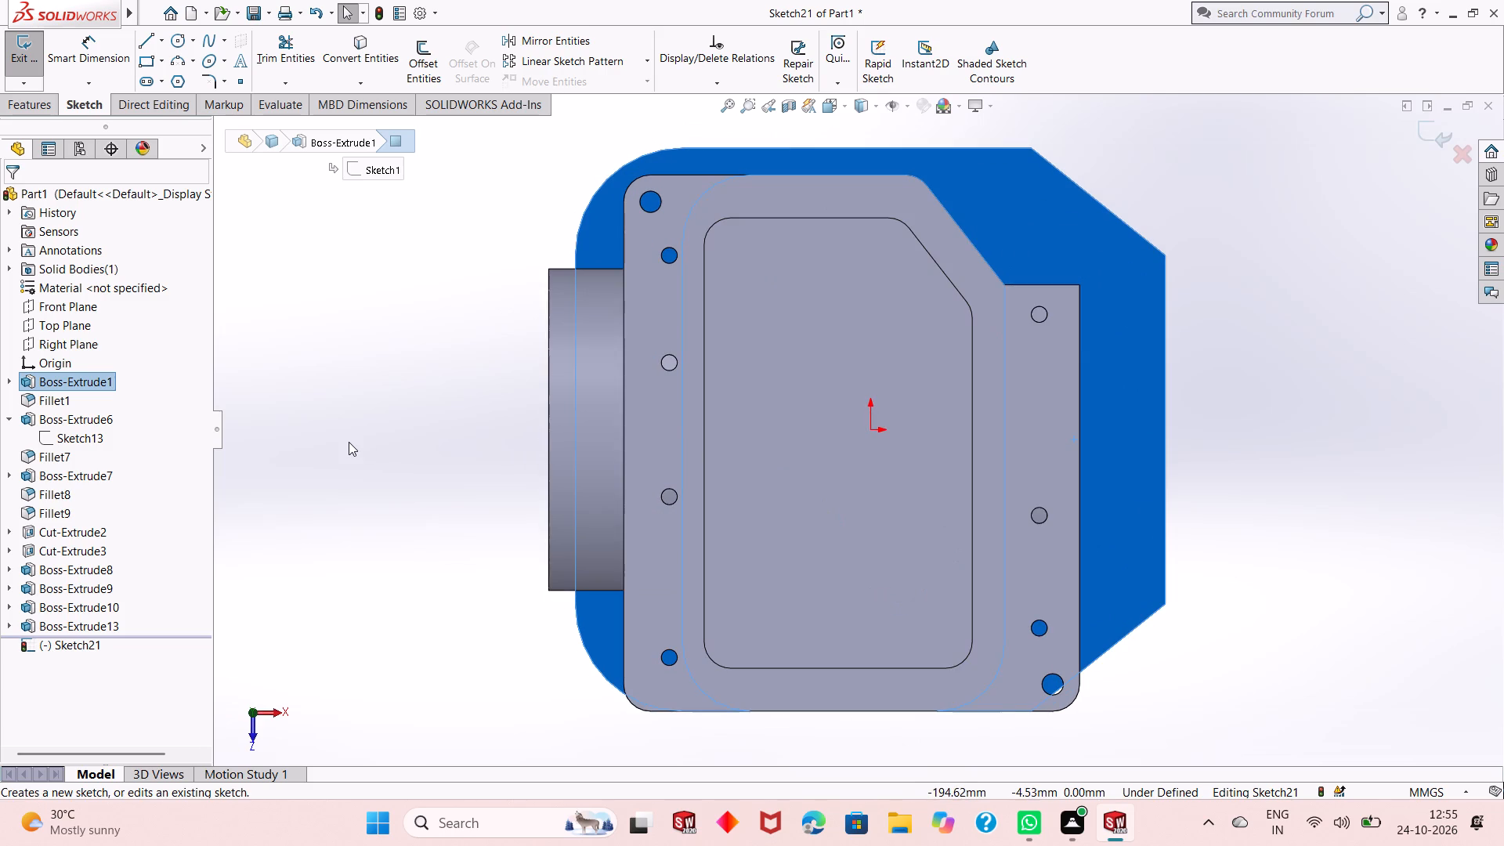
pyautogui.moveTo(990, 613); pyautogui.dragTo(978, 580, button='middle')
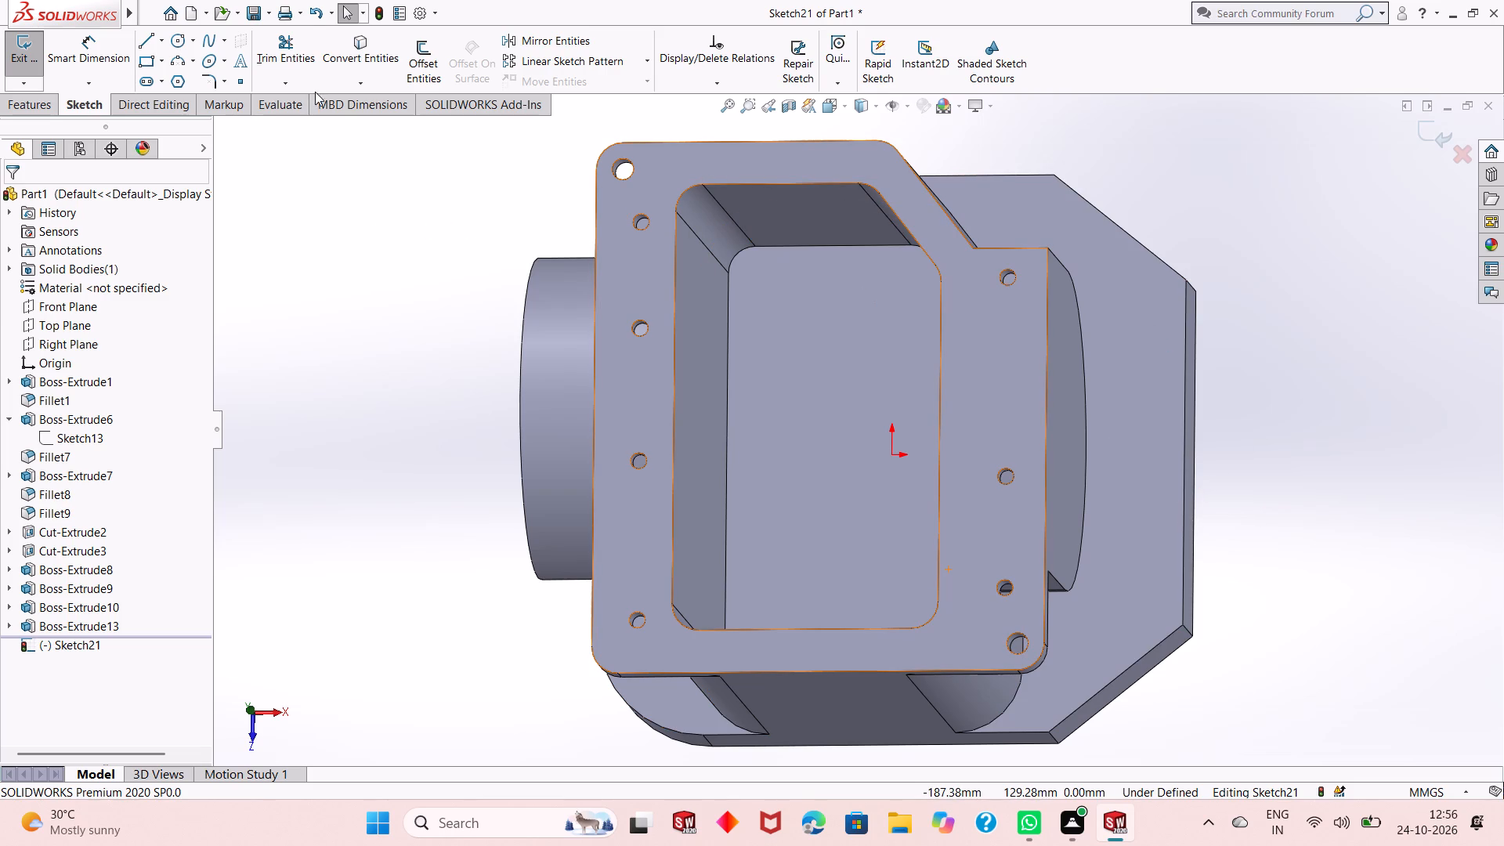
pyautogui.click(179, 44)
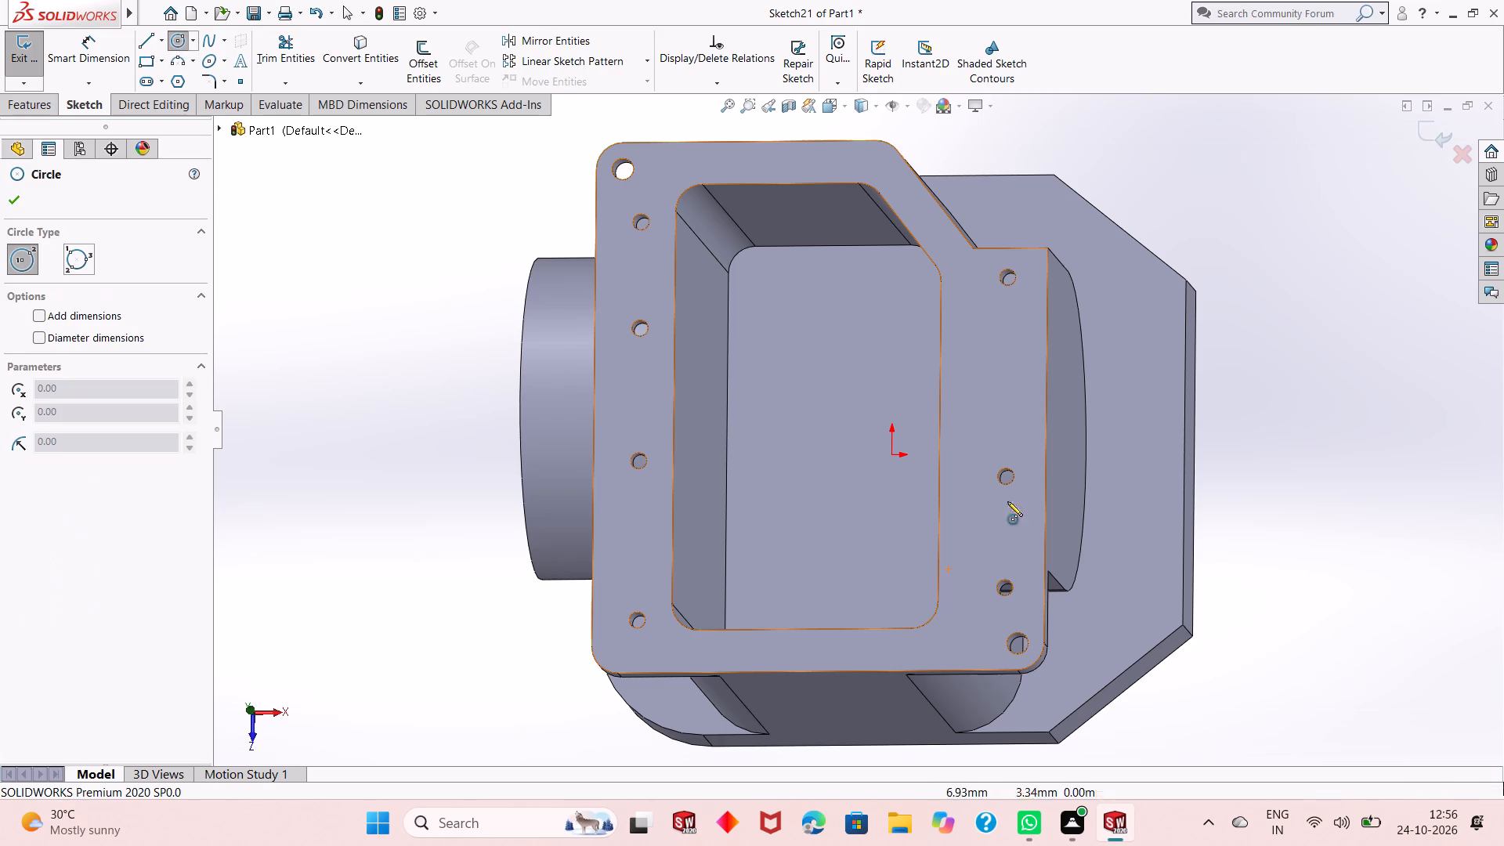
pyautogui.click(1117, 538)
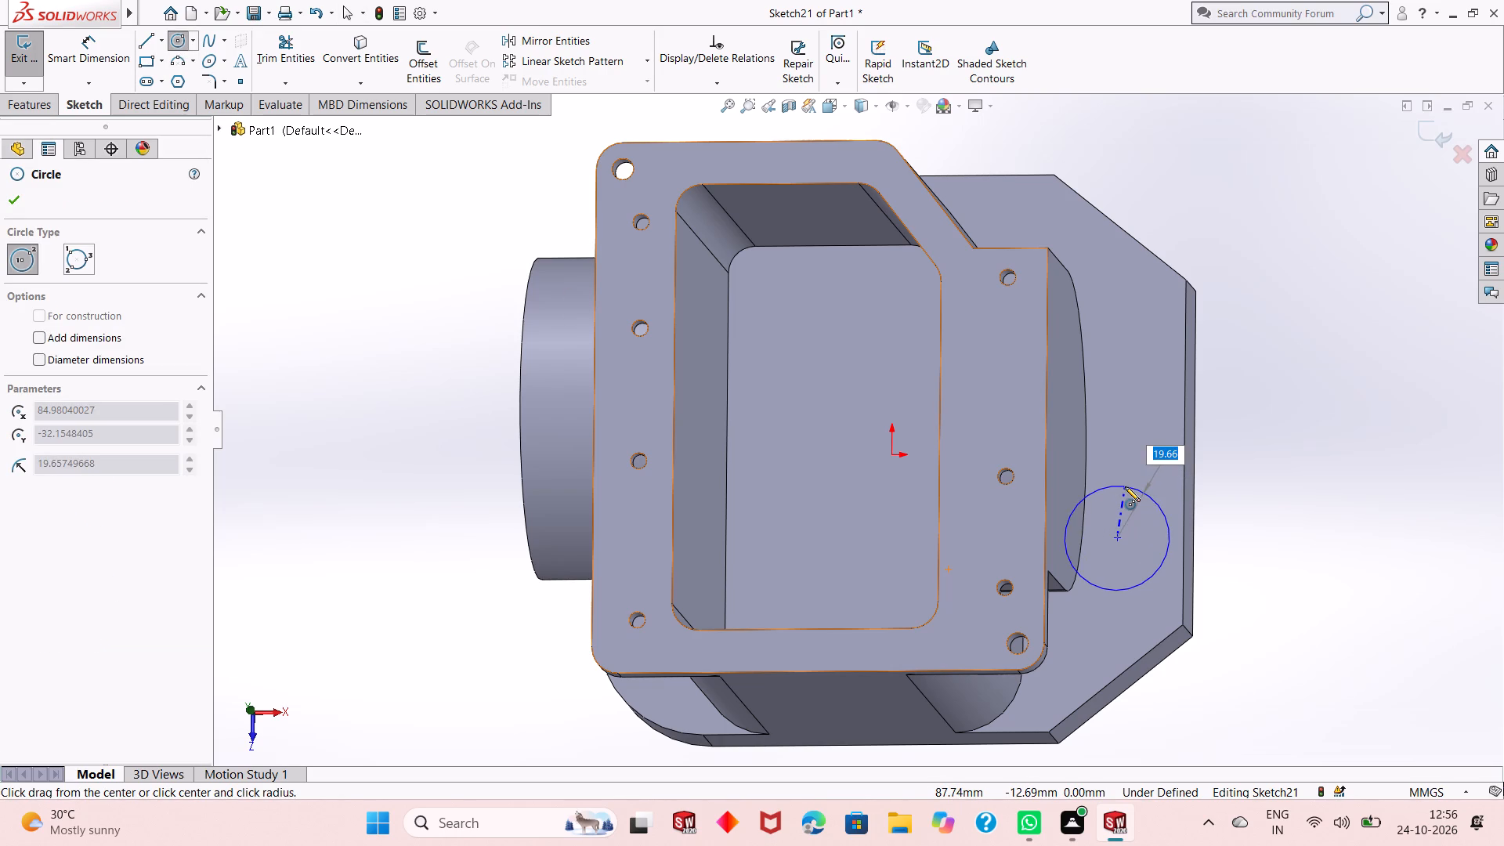
pyautogui.click(1125, 486)
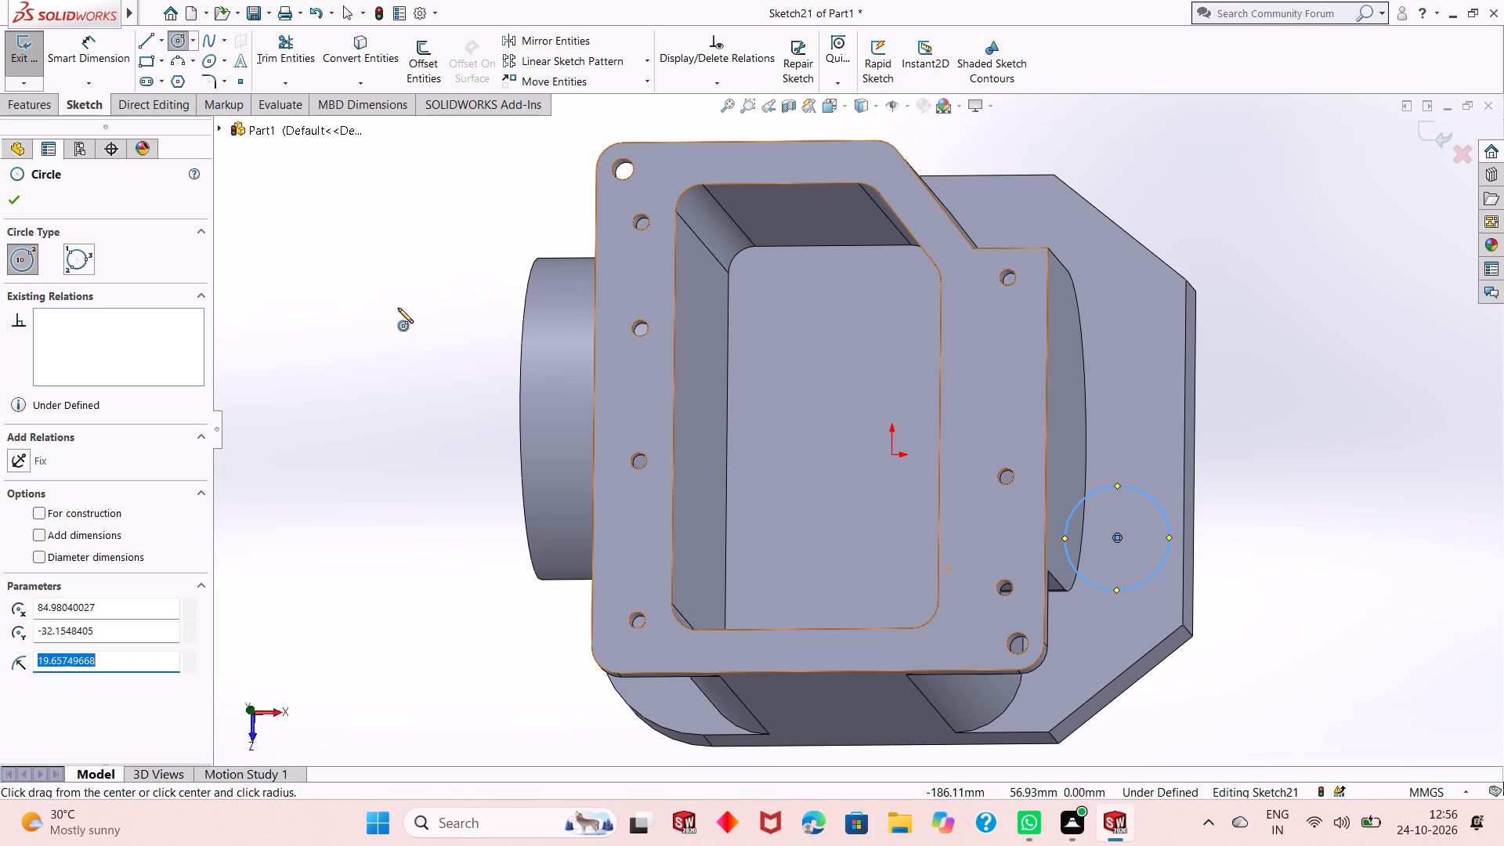
pyautogui.rightClick(287, 172)
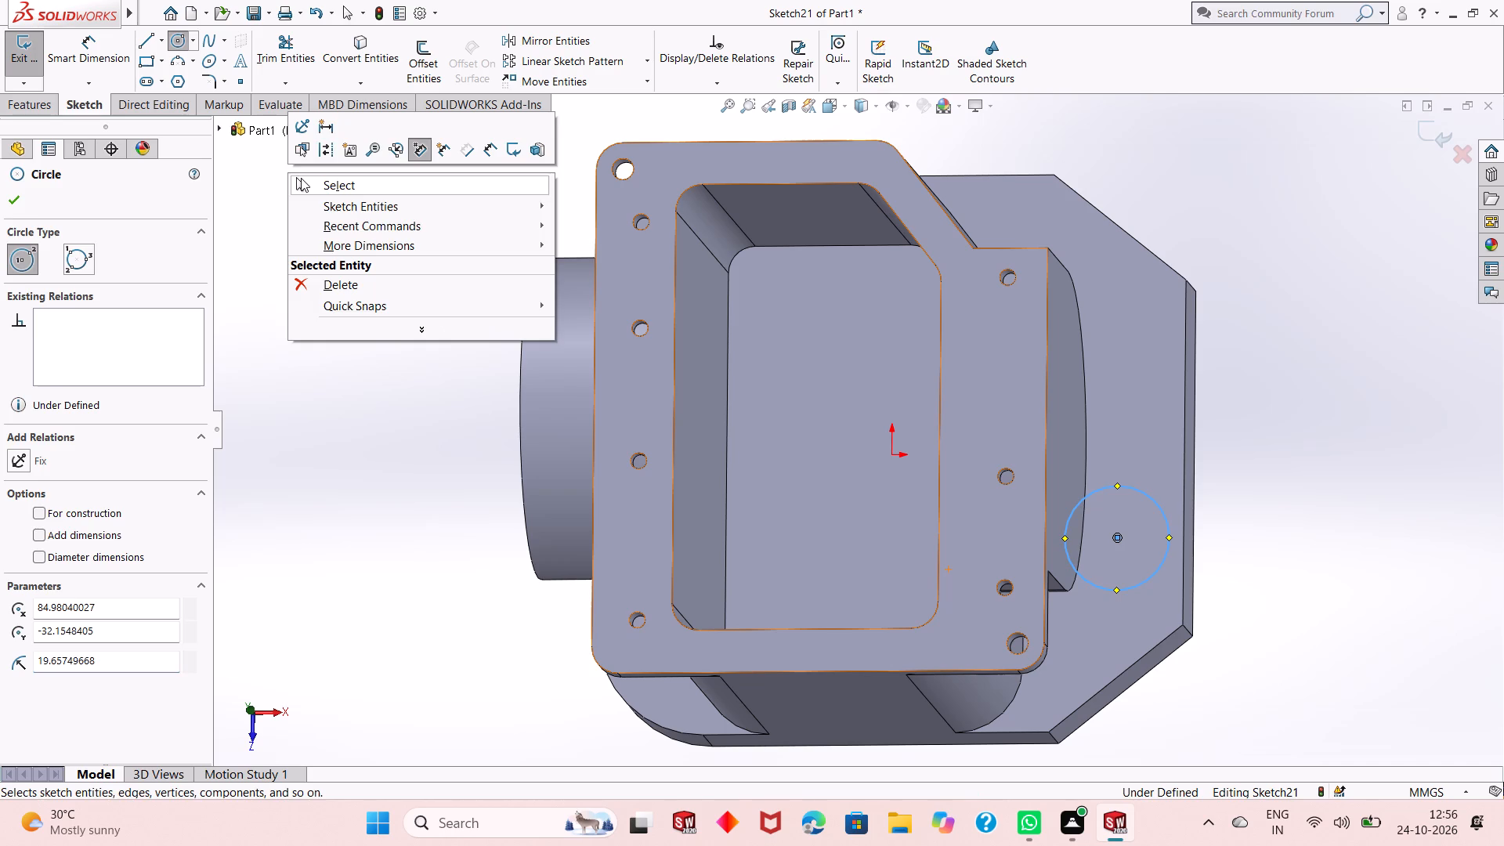
pyautogui.click(303, 179)
# Dimension the circle's diameter at 30 mm.
pyautogui.click(90, 49)
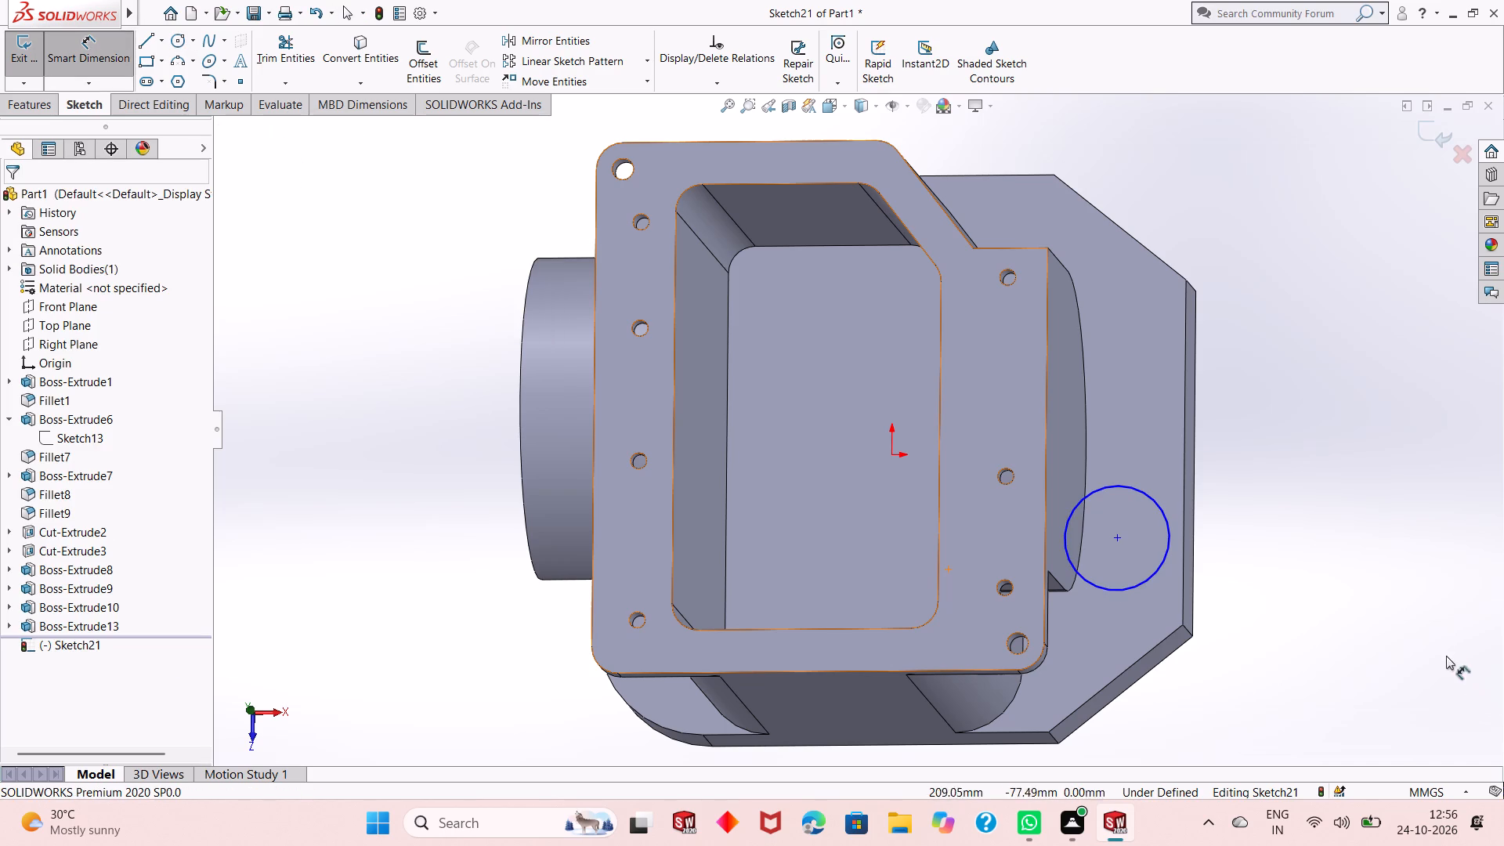
pyautogui.click(1107, 587)
pyautogui.click(1235, 675)
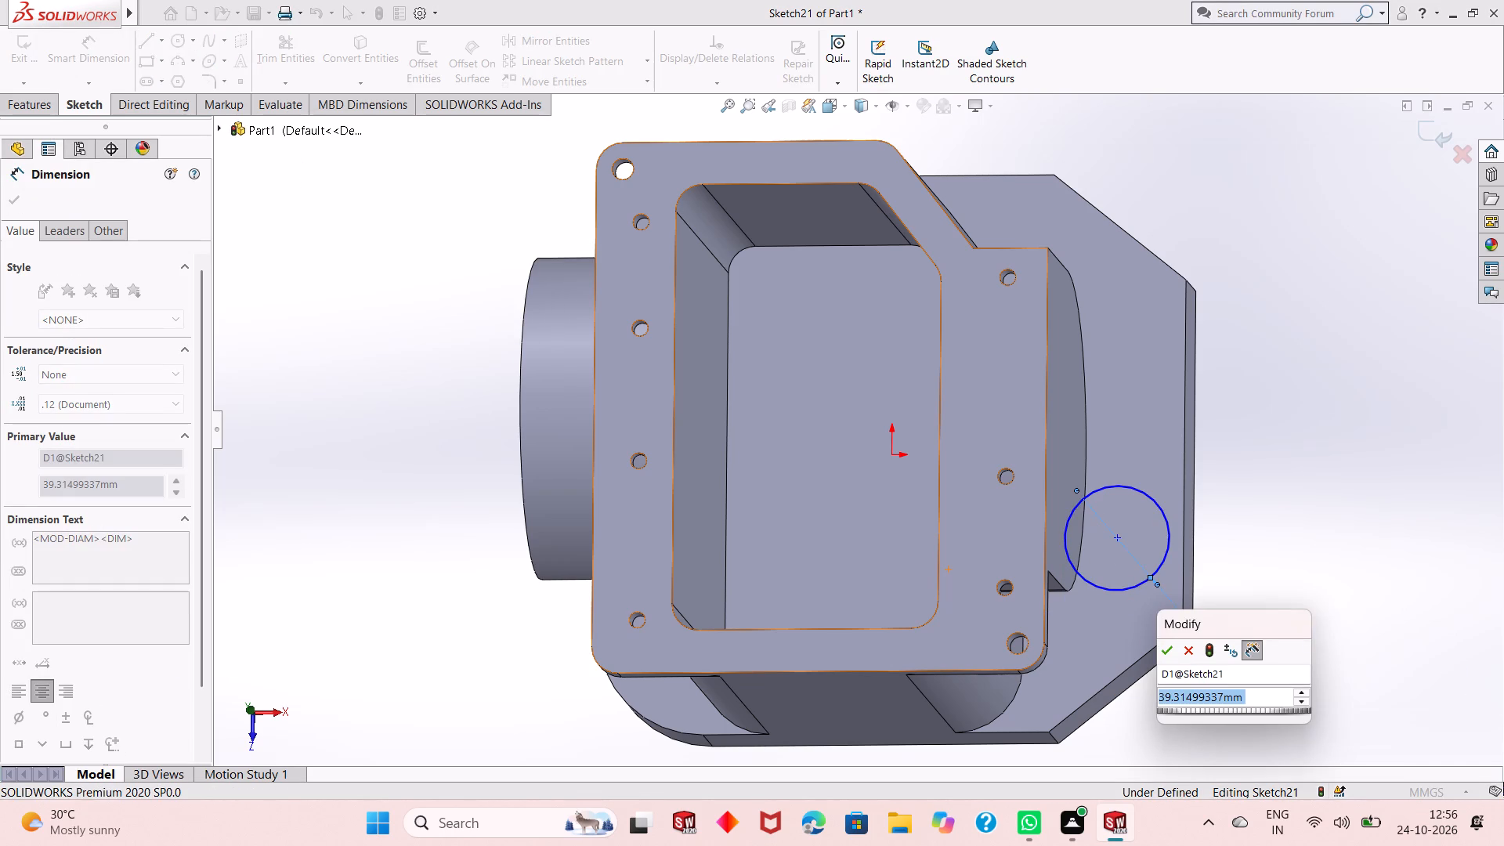
pyautogui.write('30')
pyautogui.press('Return')
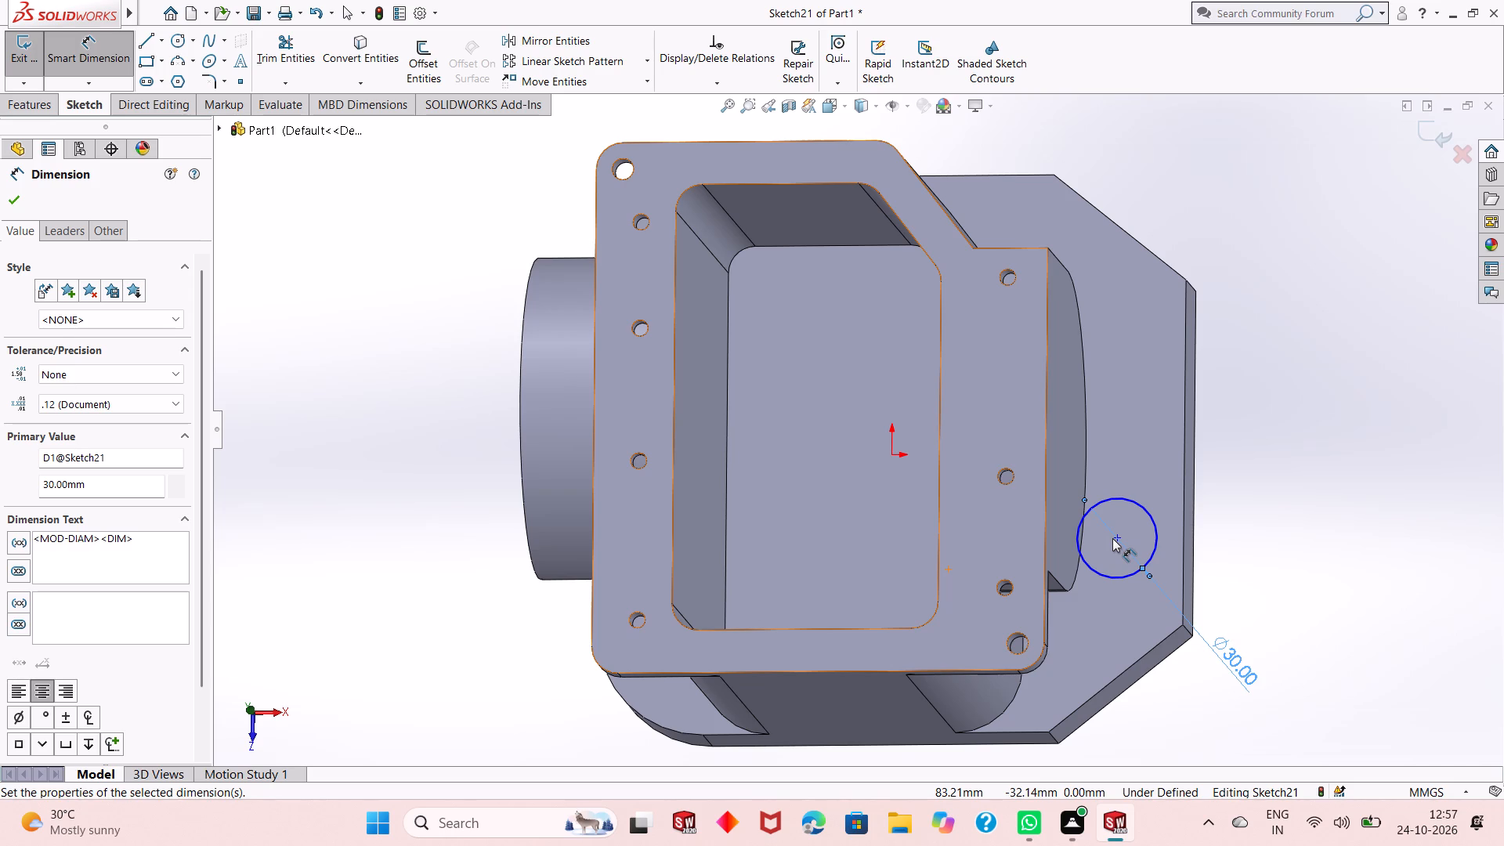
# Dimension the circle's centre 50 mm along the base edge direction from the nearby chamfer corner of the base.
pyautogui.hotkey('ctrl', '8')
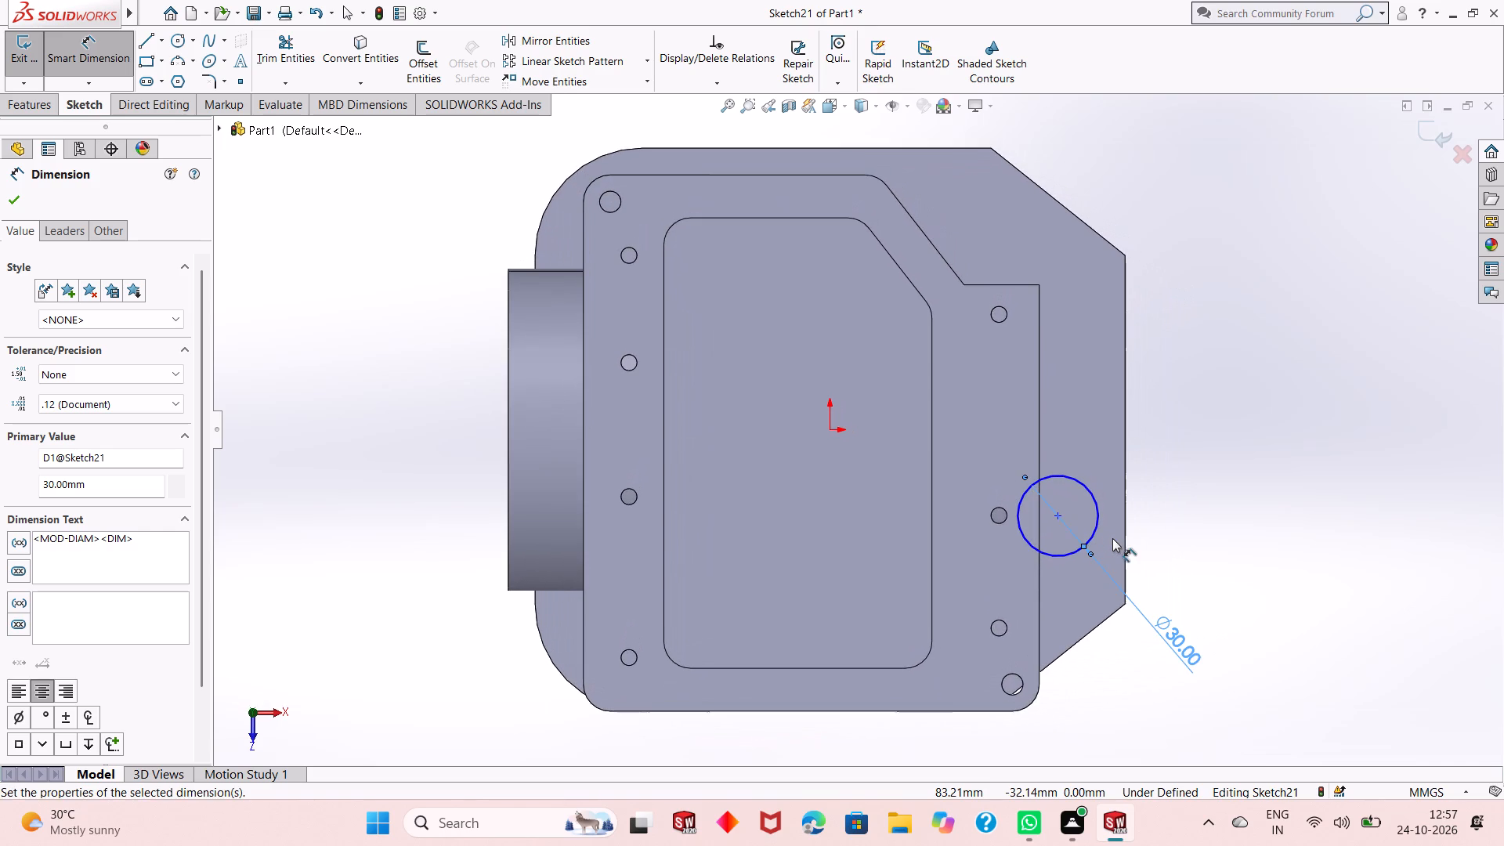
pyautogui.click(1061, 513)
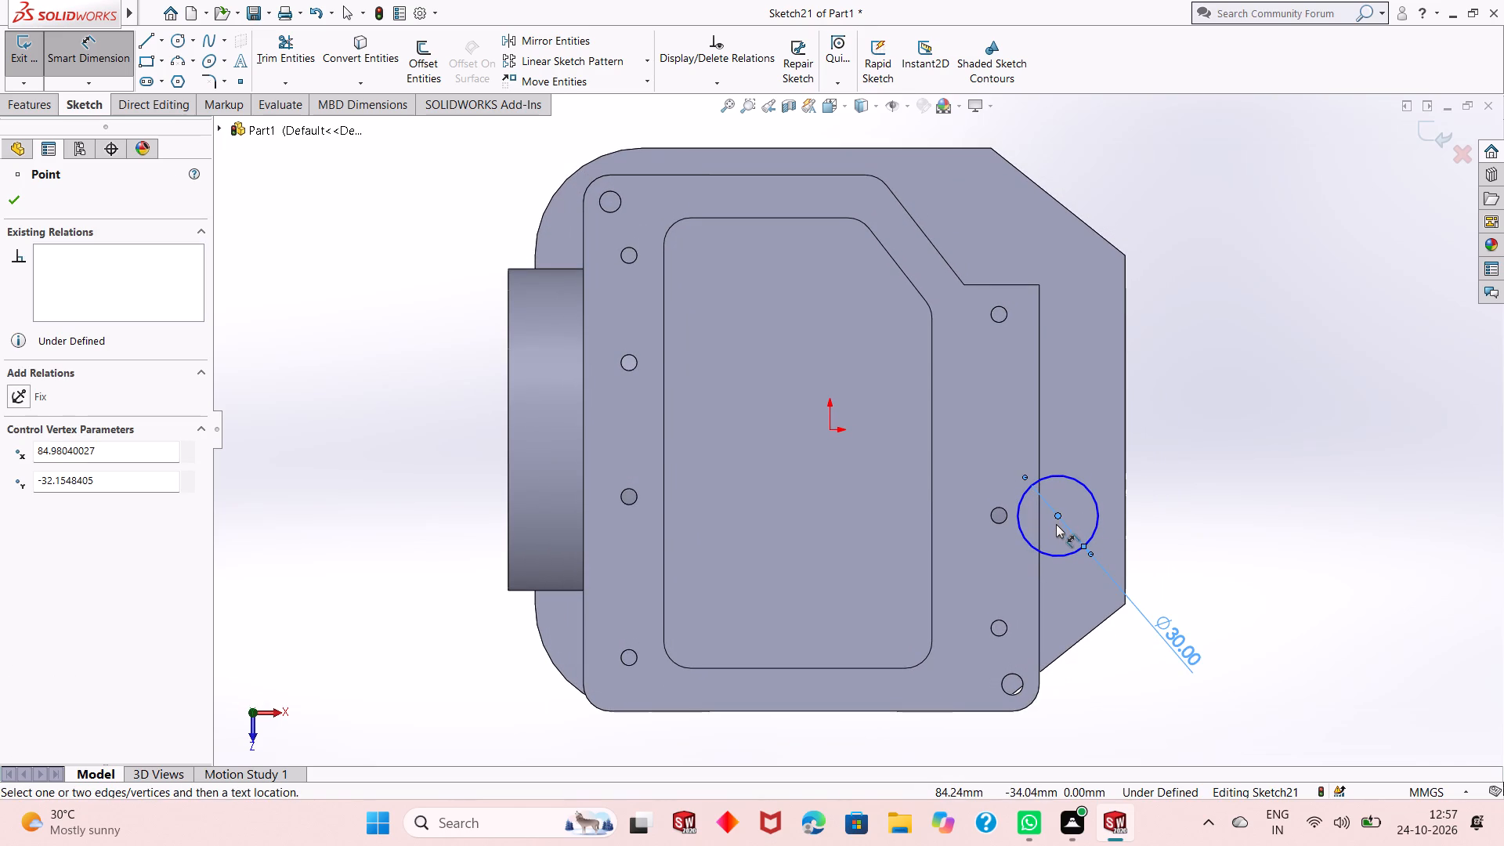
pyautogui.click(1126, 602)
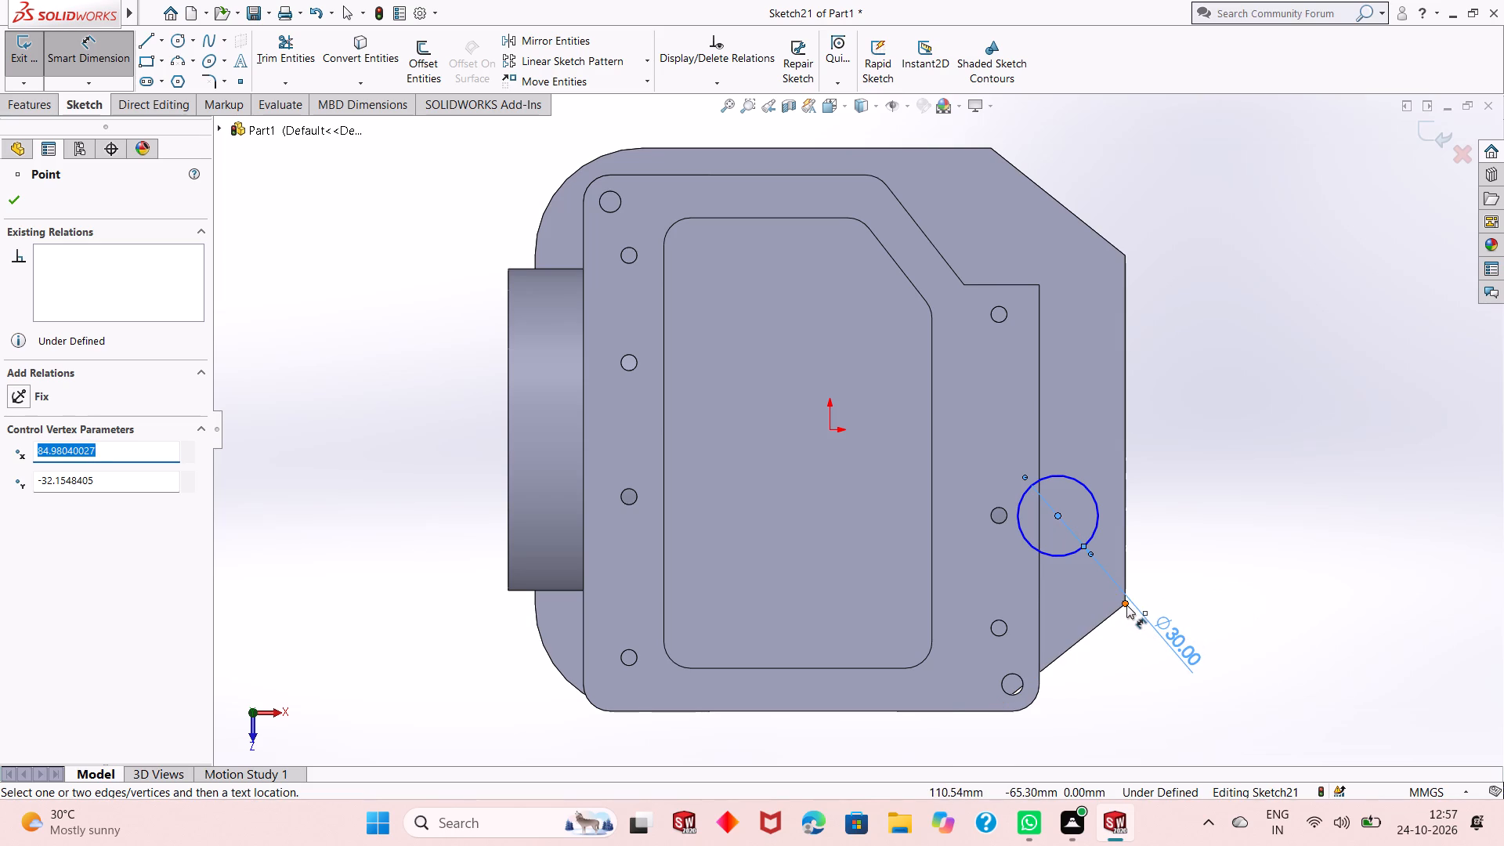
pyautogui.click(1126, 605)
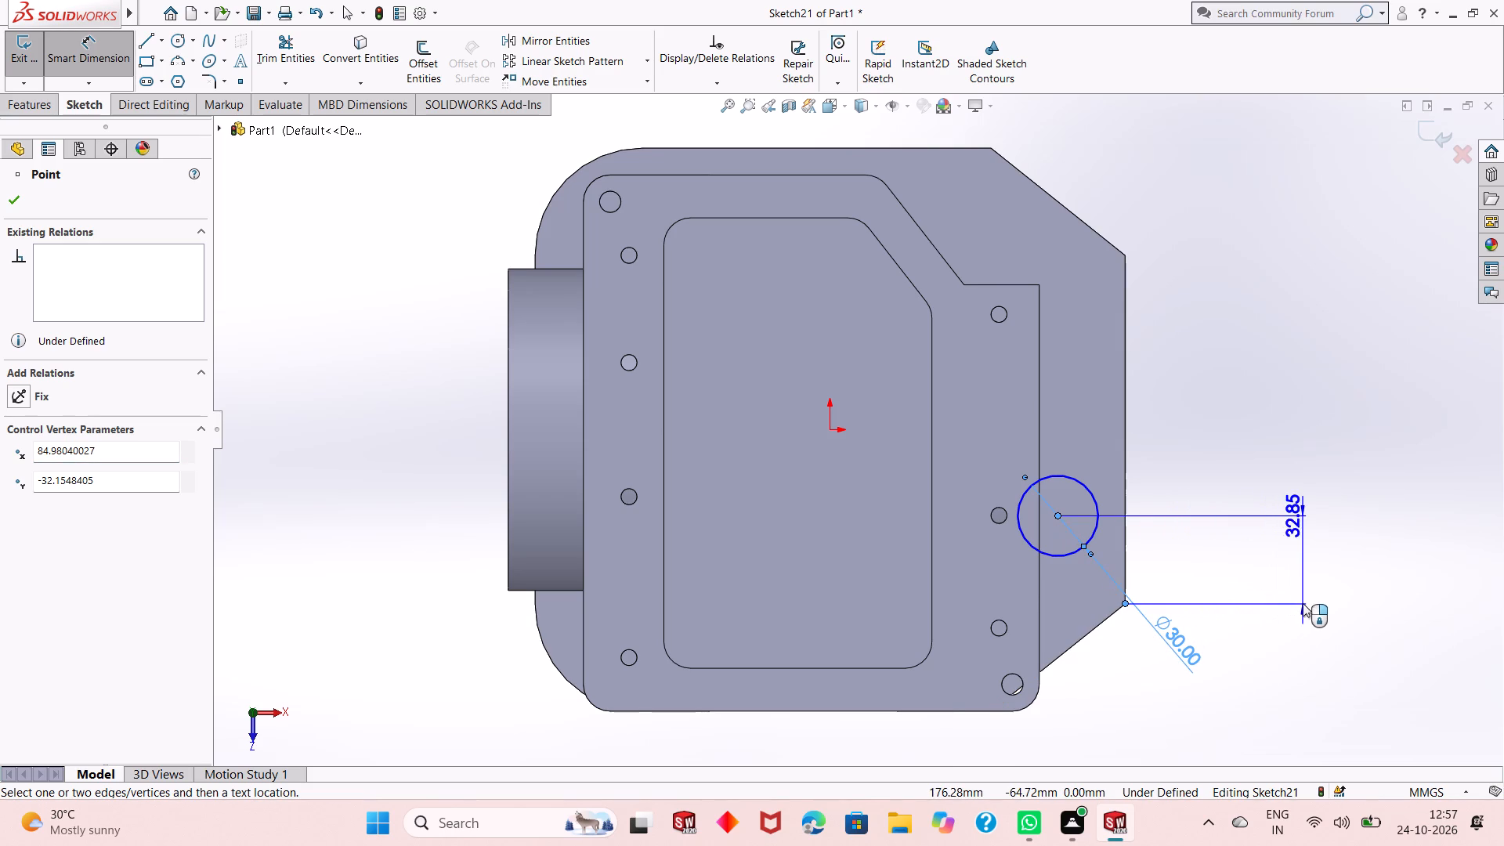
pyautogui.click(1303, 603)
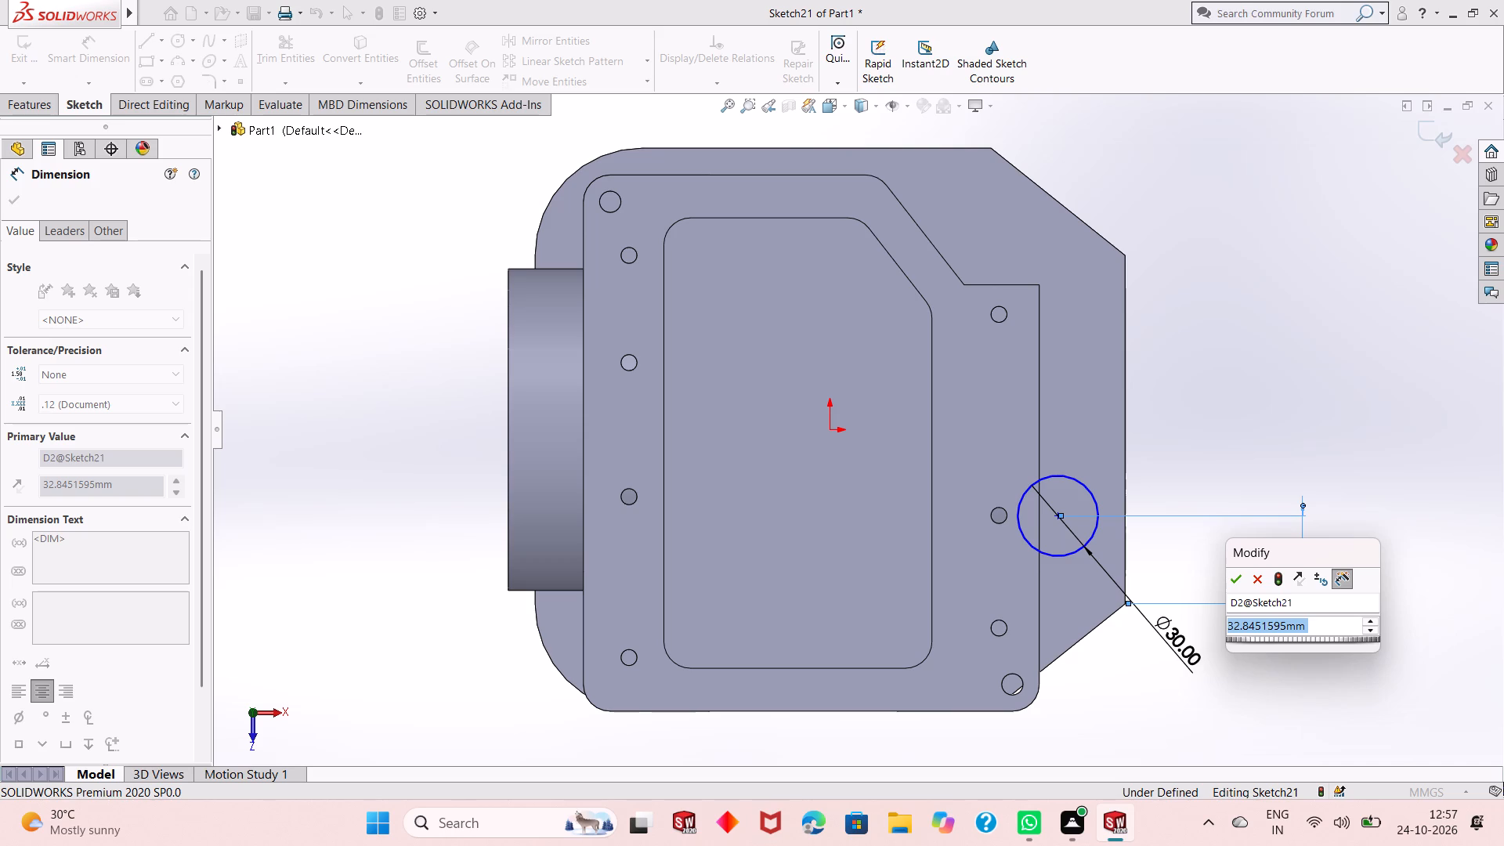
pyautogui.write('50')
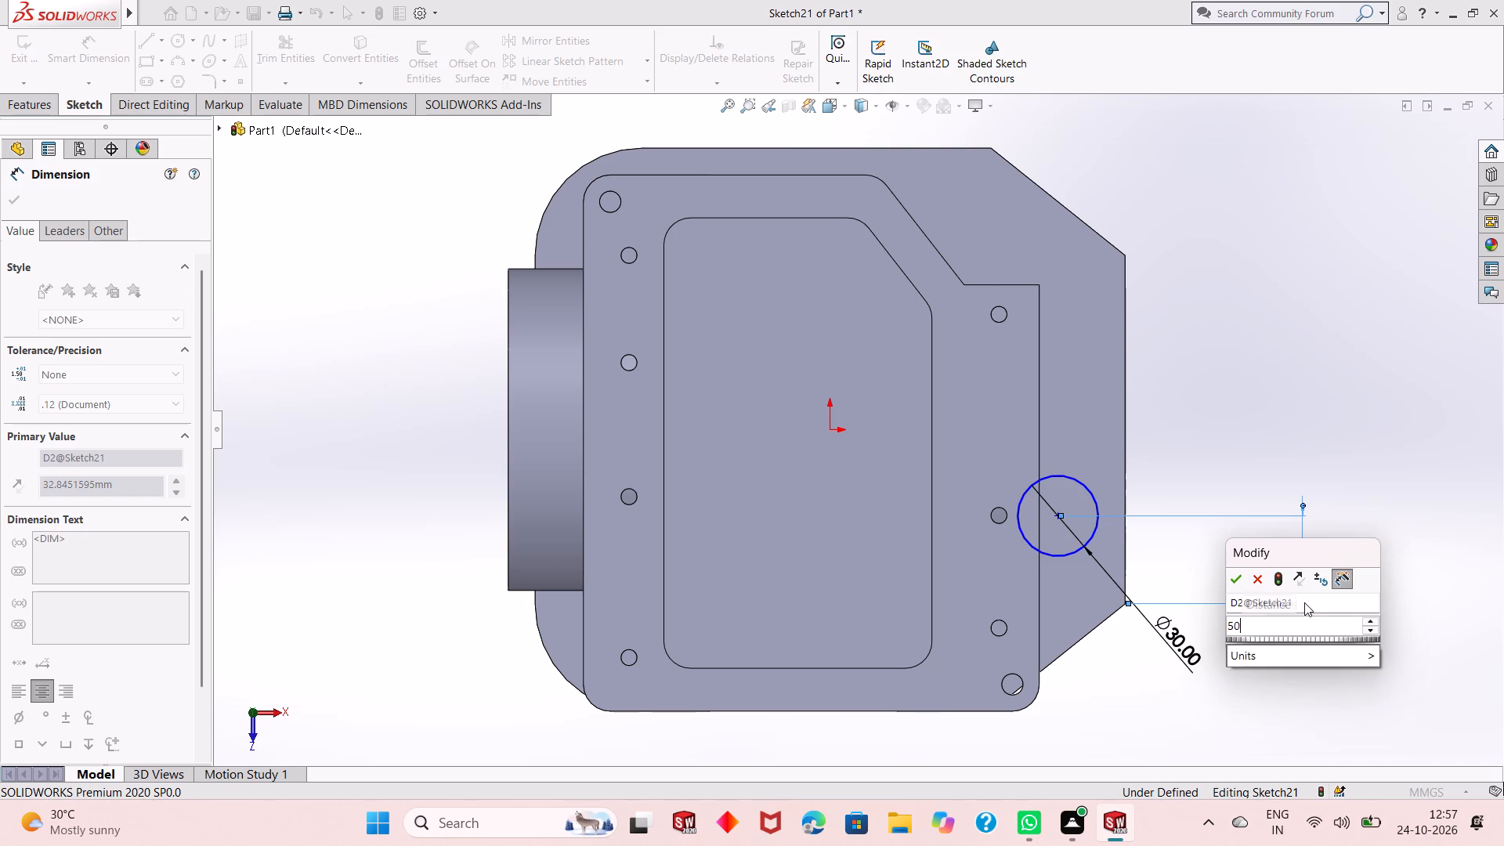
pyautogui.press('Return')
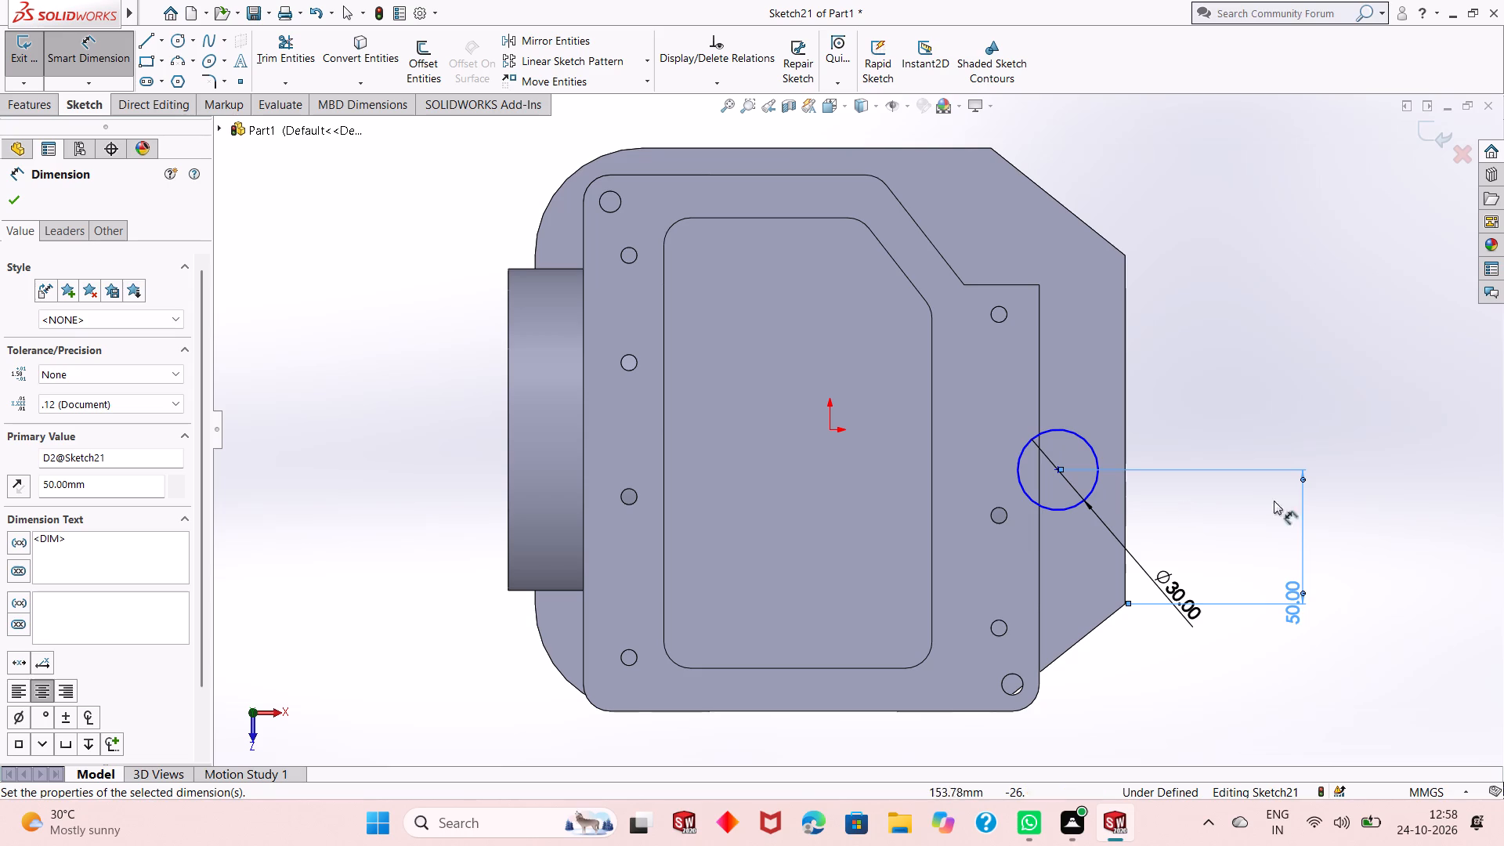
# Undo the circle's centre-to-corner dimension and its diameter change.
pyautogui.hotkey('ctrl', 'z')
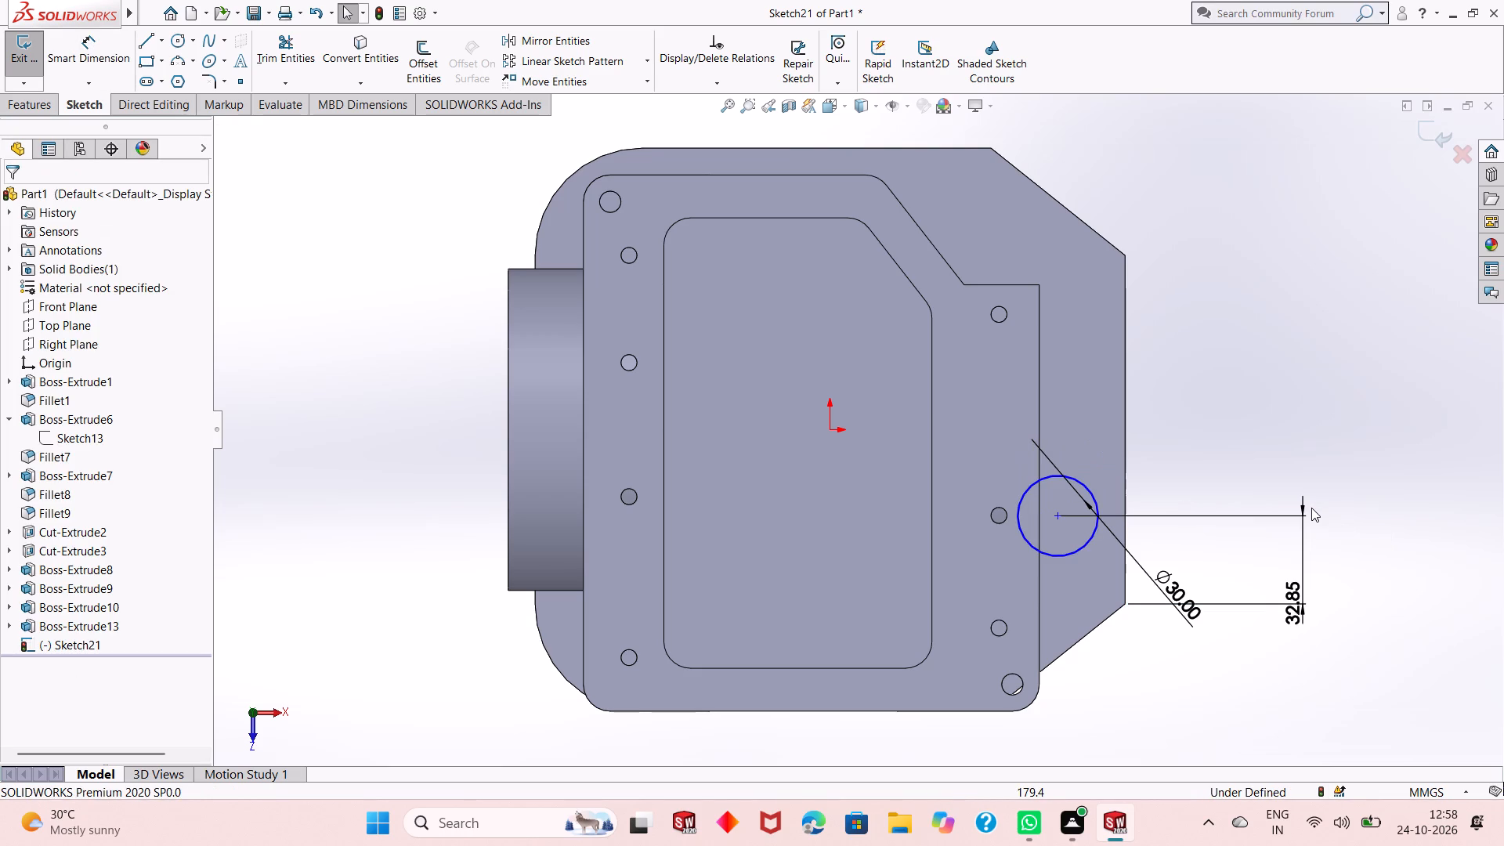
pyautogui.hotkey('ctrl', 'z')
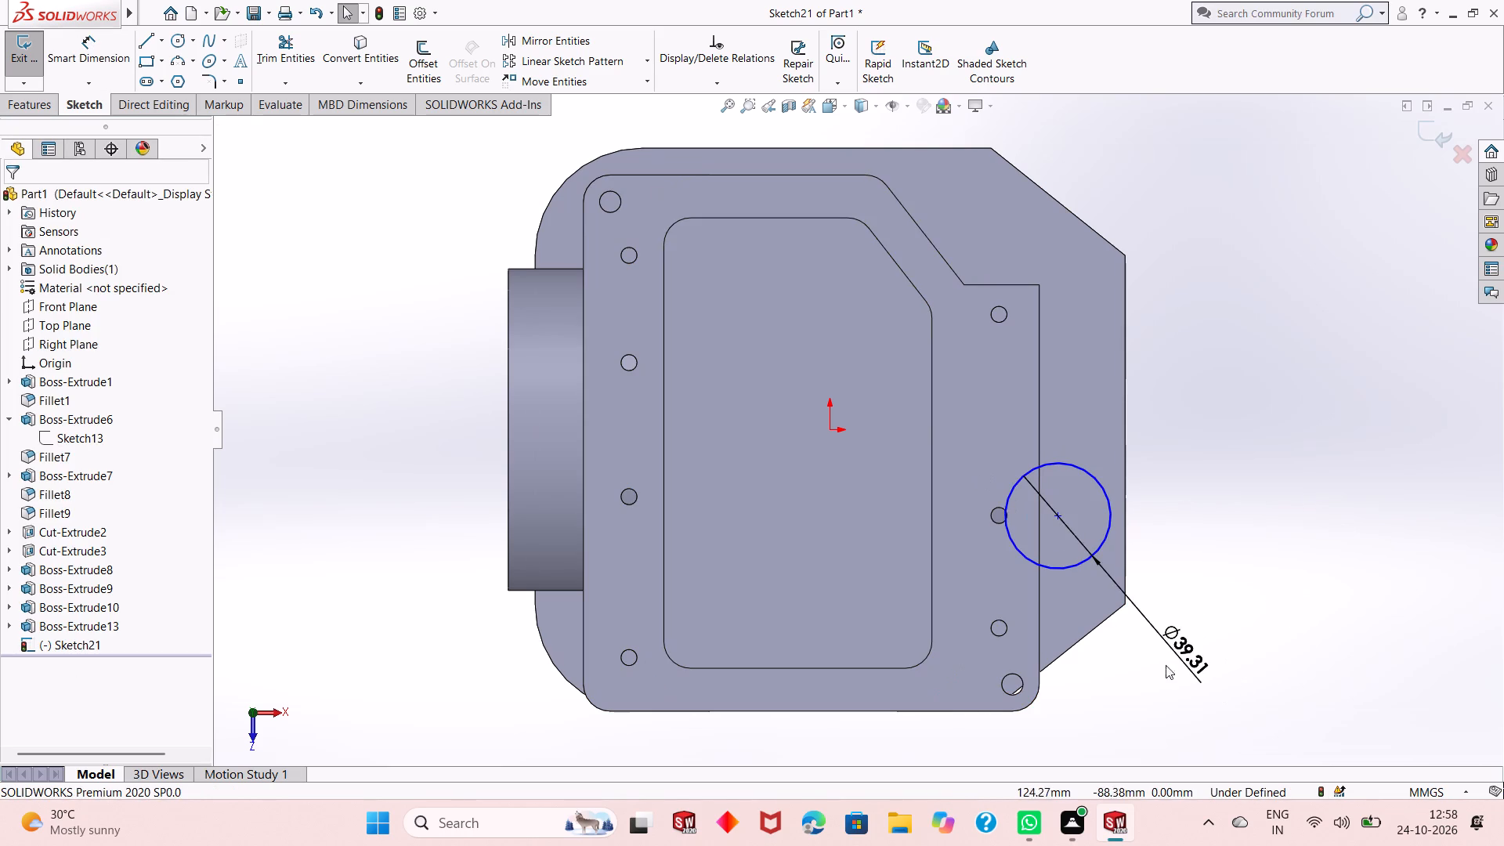
# Set the circle's diameter to 30 mm.
pyautogui.doubleClick(1179, 659)
pyautogui.write('30')
pyautogui.press('Return')
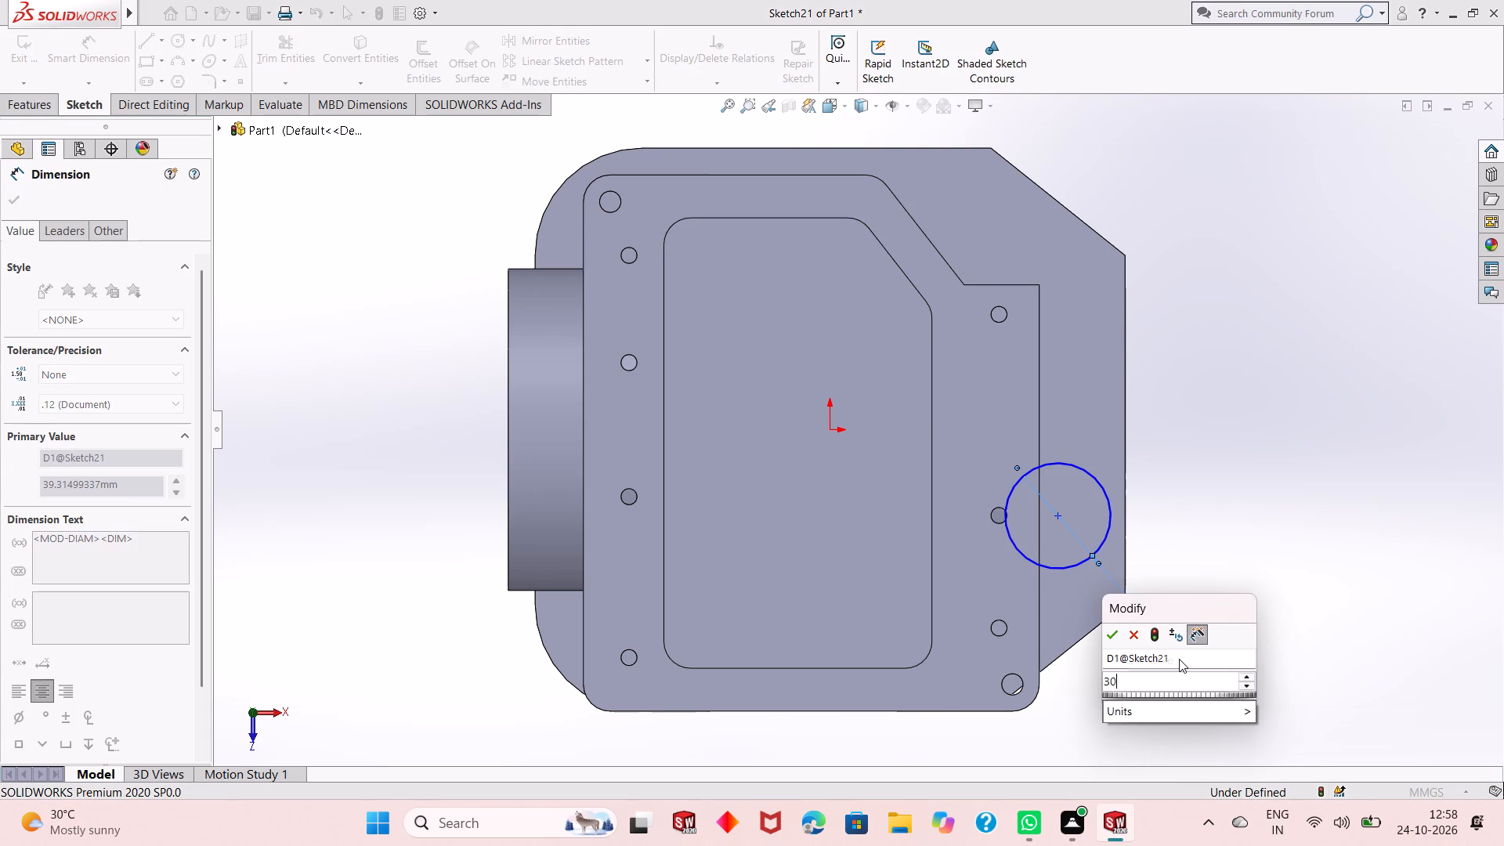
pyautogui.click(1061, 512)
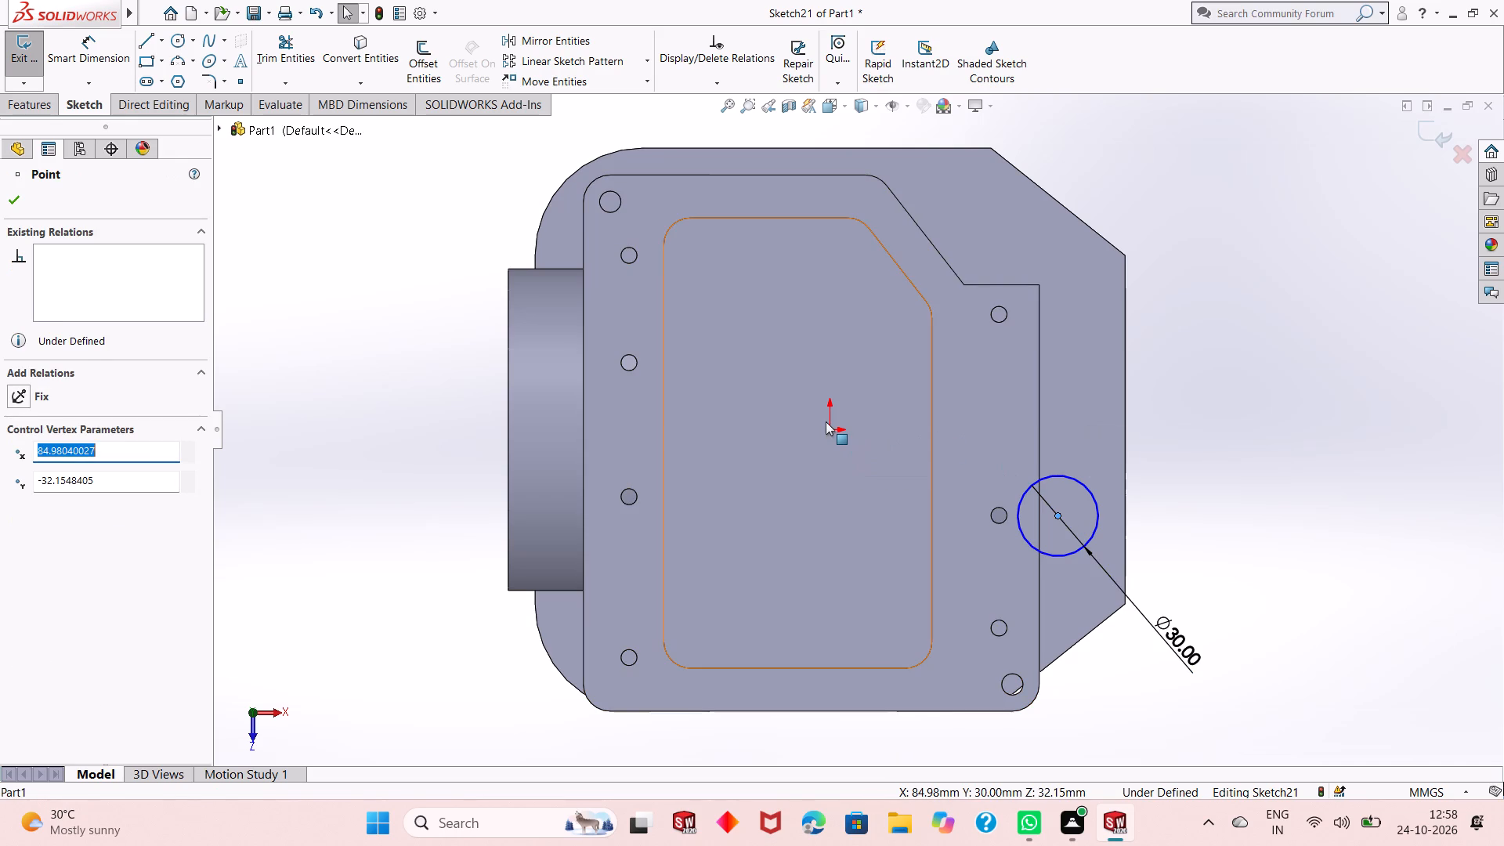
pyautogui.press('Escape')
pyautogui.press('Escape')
# Dimension the circle's centre vertically from the origin at 20 mm.
pyautogui.click(98, 57)
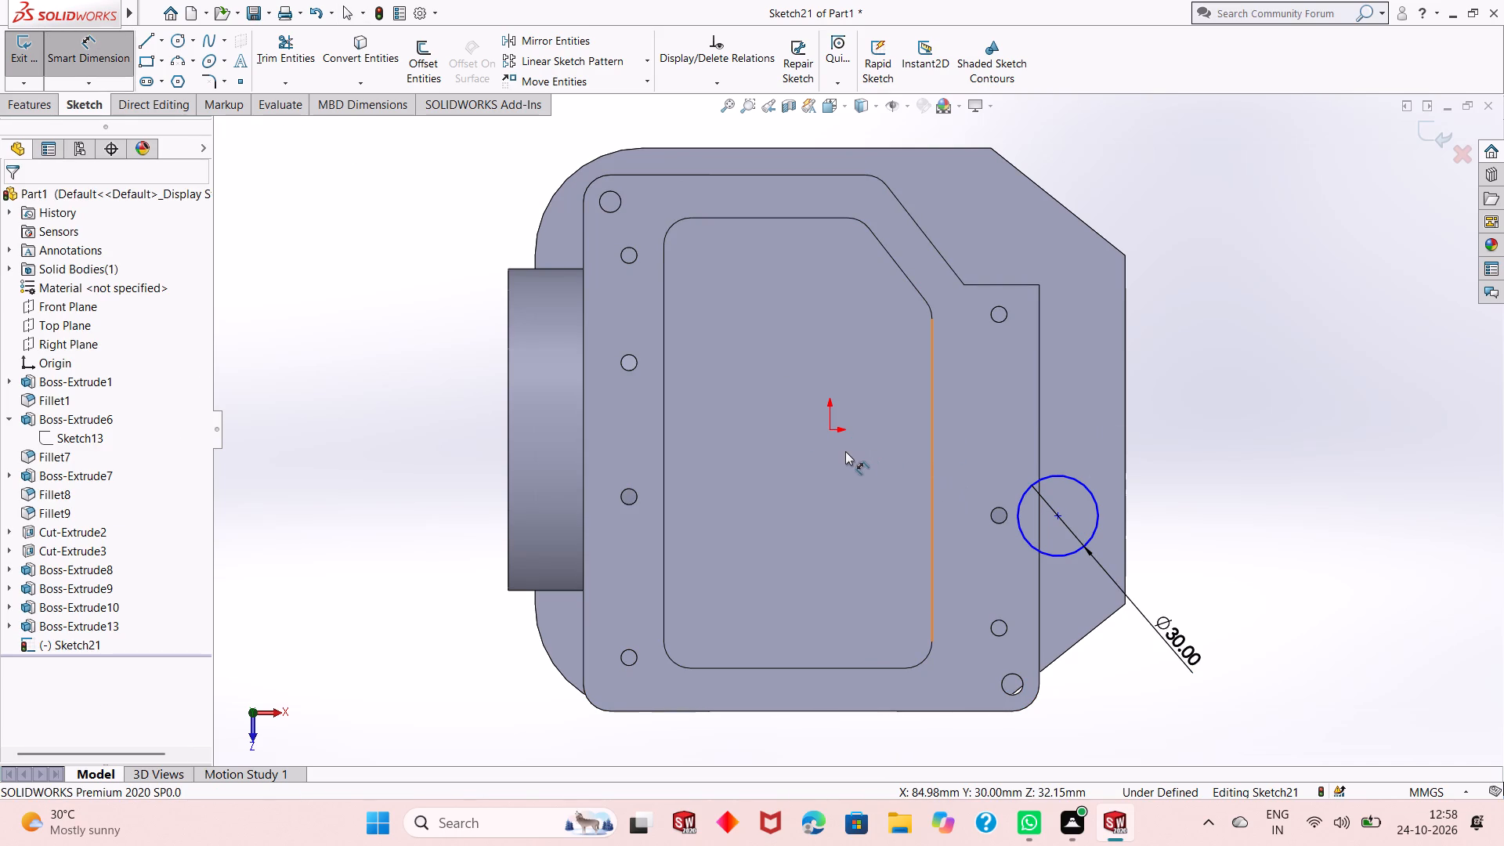
pyautogui.click(829, 431)
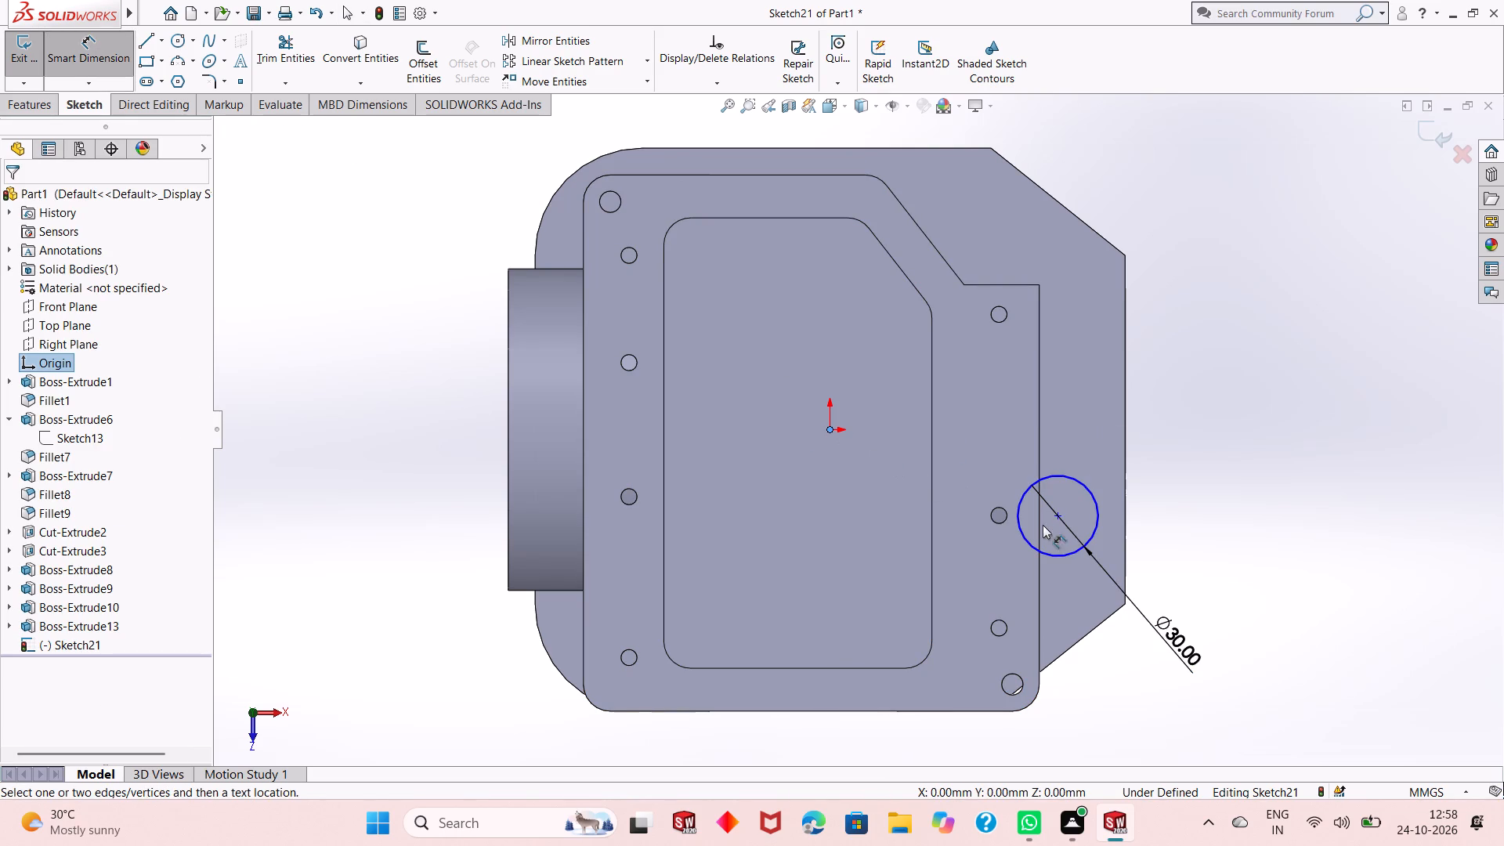
pyautogui.click(1059, 518)
pyautogui.click(1240, 465)
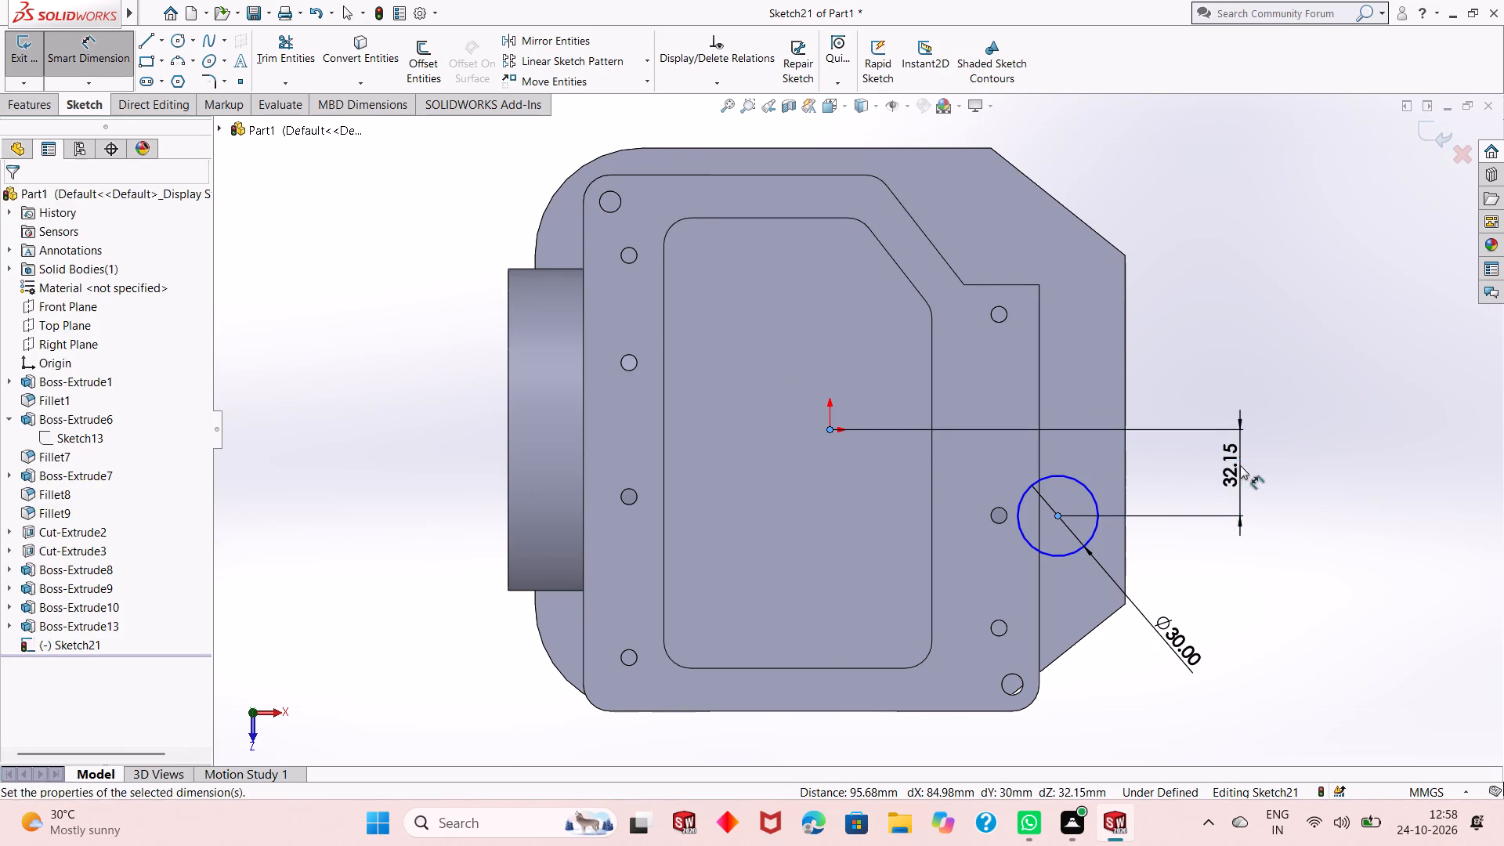
pyautogui.write('20')
pyautogui.press('Return')
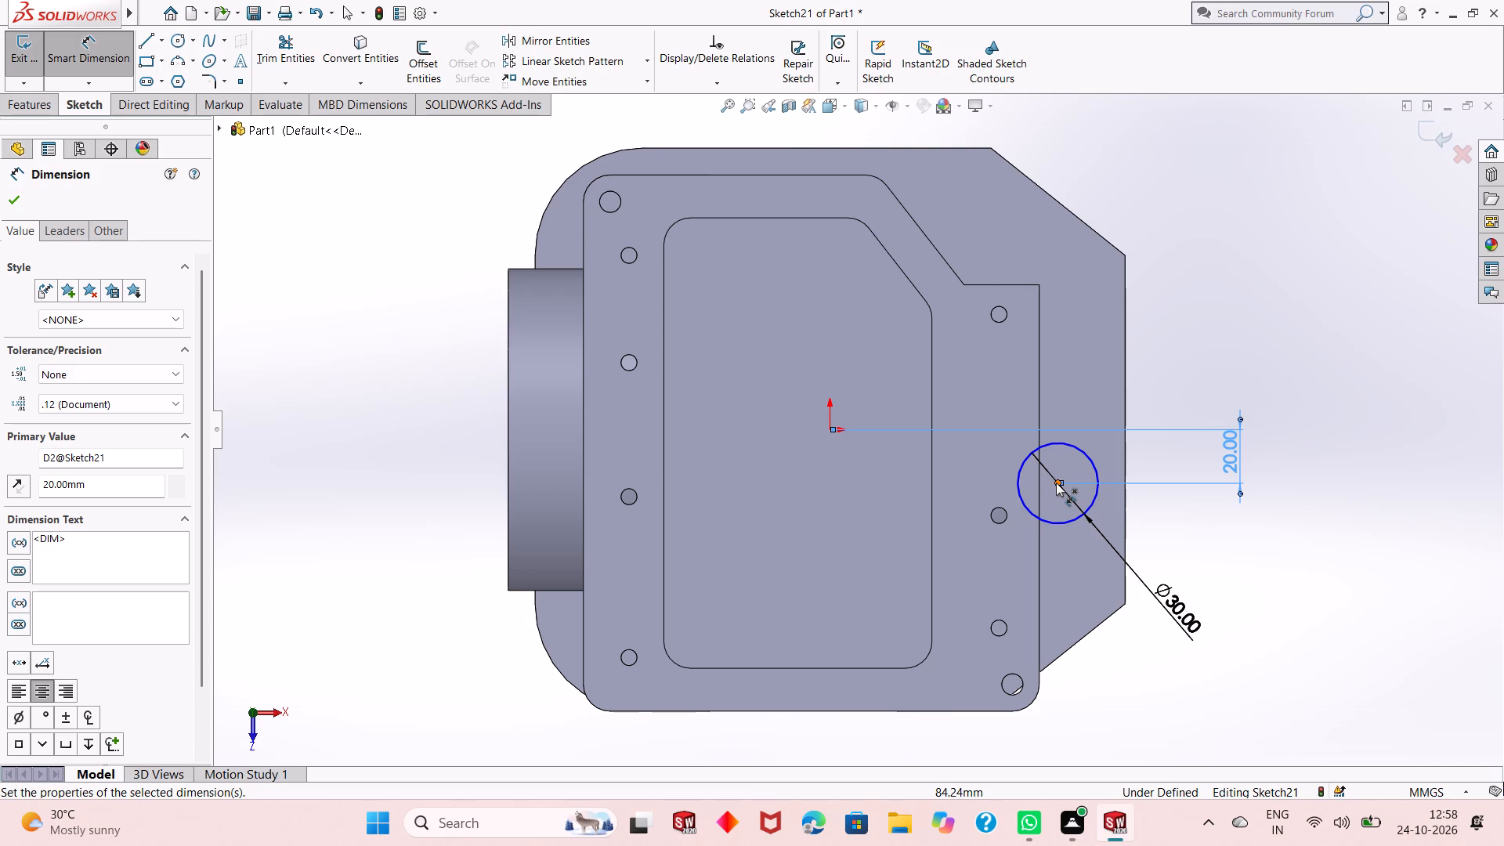
# Dimension the circle's centre 30 mm from the straight outer edge of the base.
pyautogui.click(1056, 483)
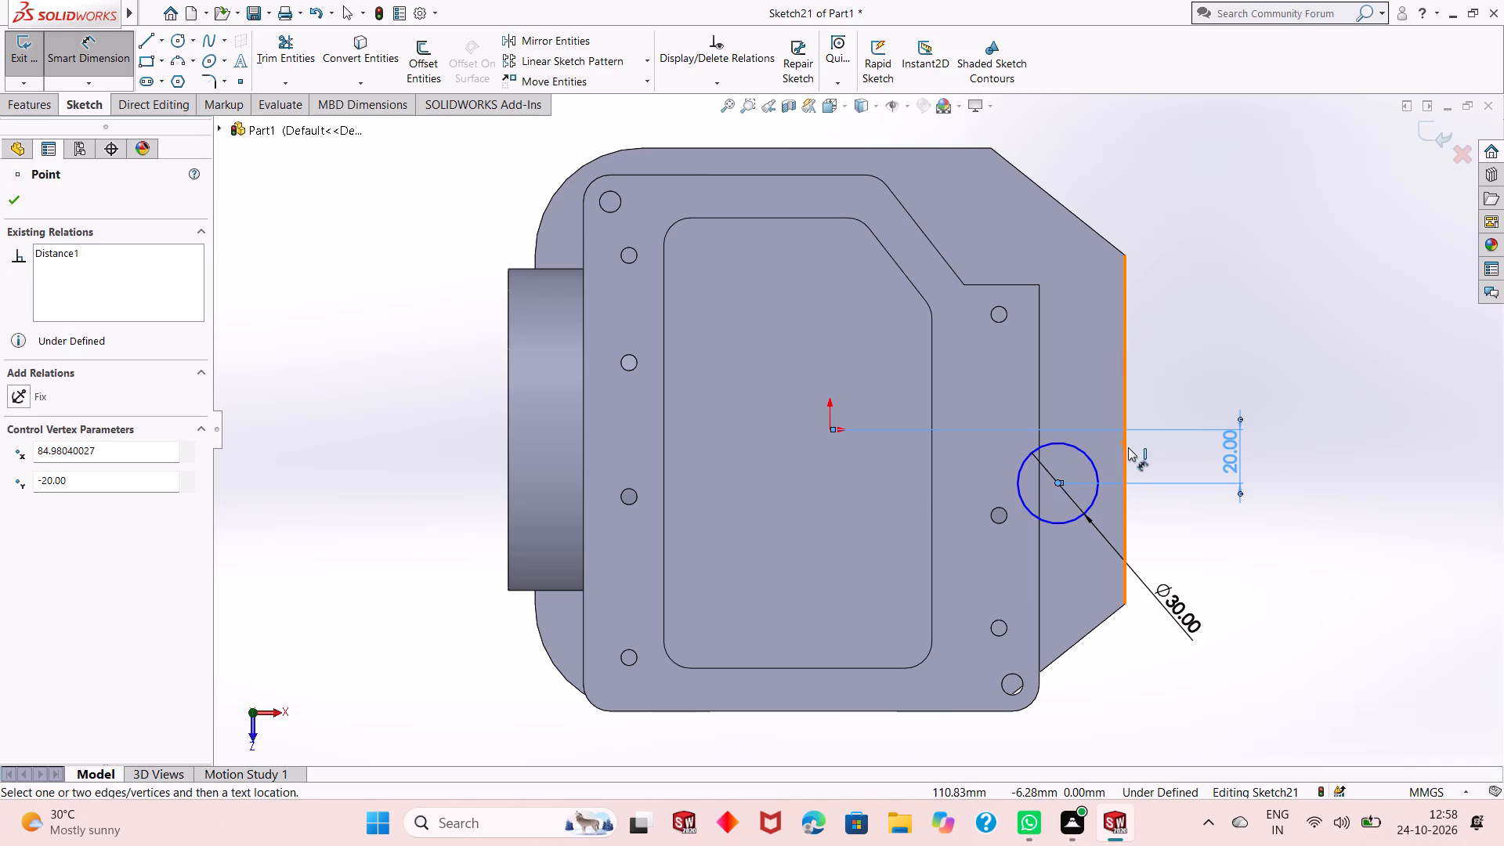
pyautogui.click(1123, 459)
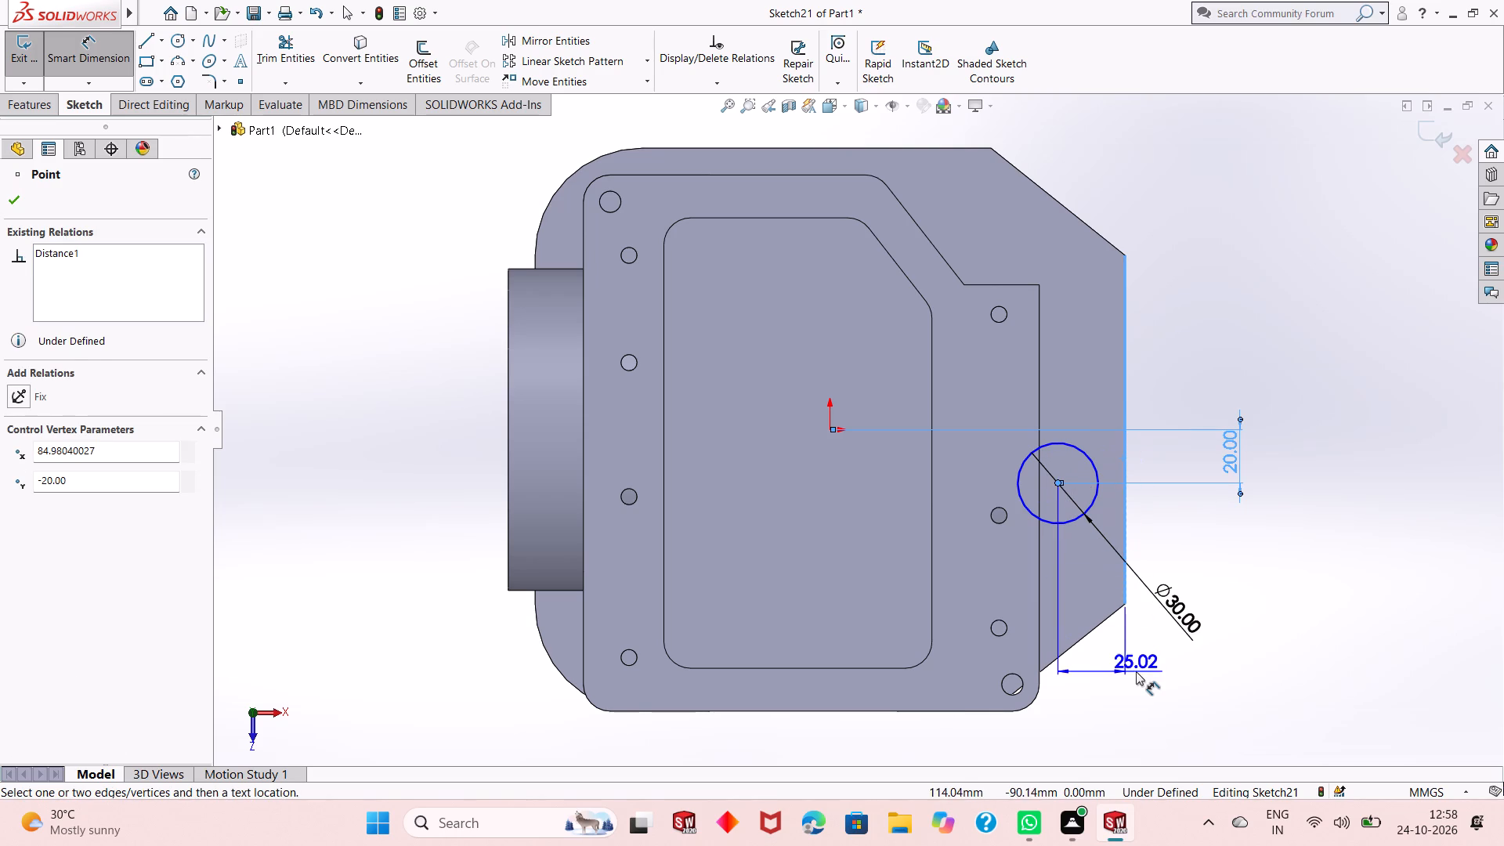
pyautogui.click(1137, 674)
pyautogui.write('30')
pyautogui.press('Return')
pyautogui.moveTo(1128, 660); pyautogui.dragTo(1117, 506, button='middle')
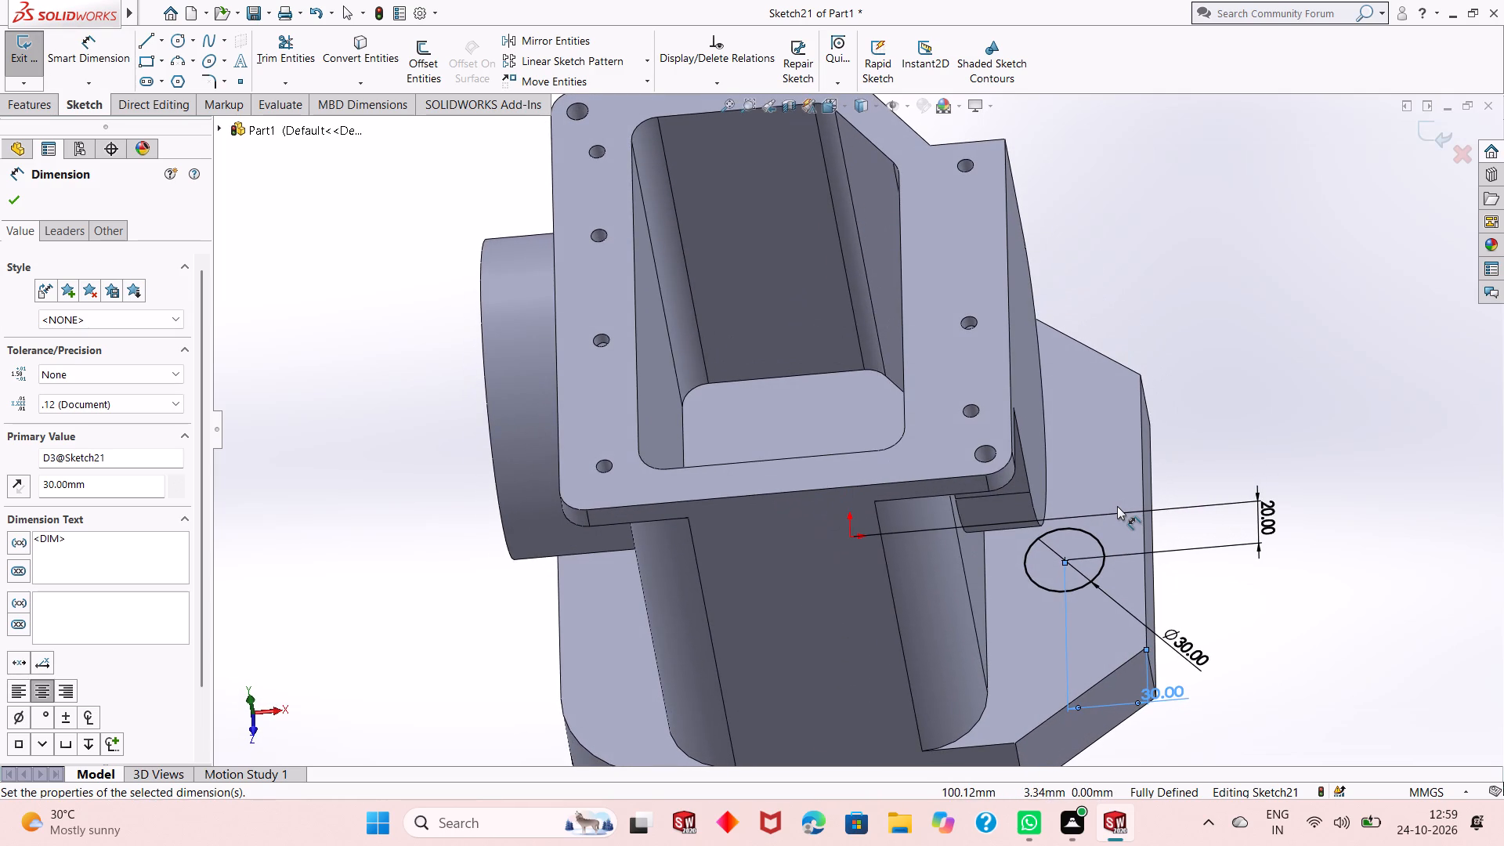
pyautogui.rightClick(1200, 405)
pyautogui.click(1209, 464)
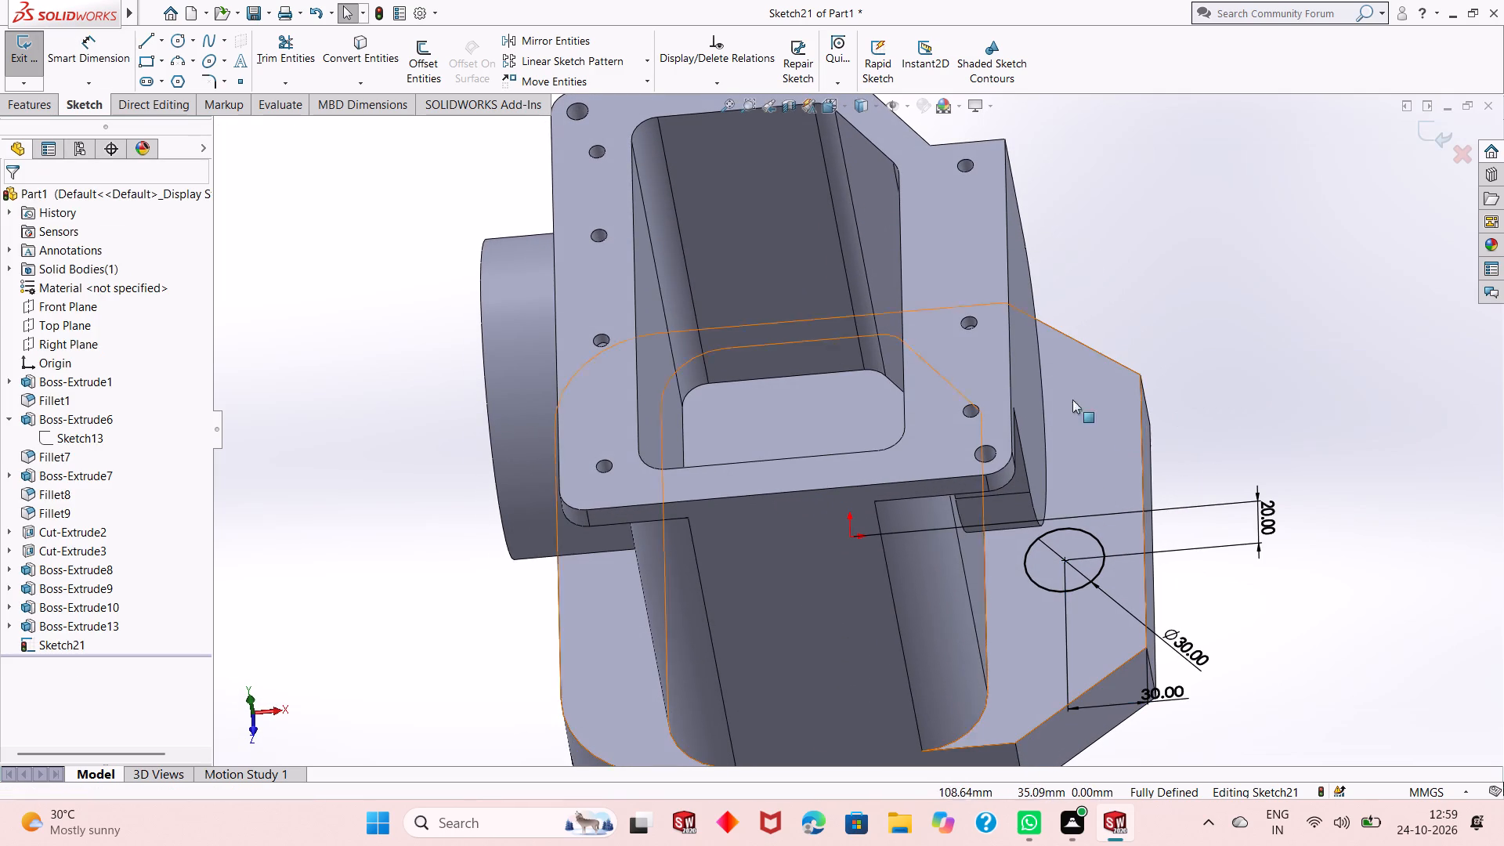
# Draw three connected lines from one side of the circle 30 mm to the base's outer edge, along it, and back tangent to the circle's opposite side.
pyautogui.click(144, 40)
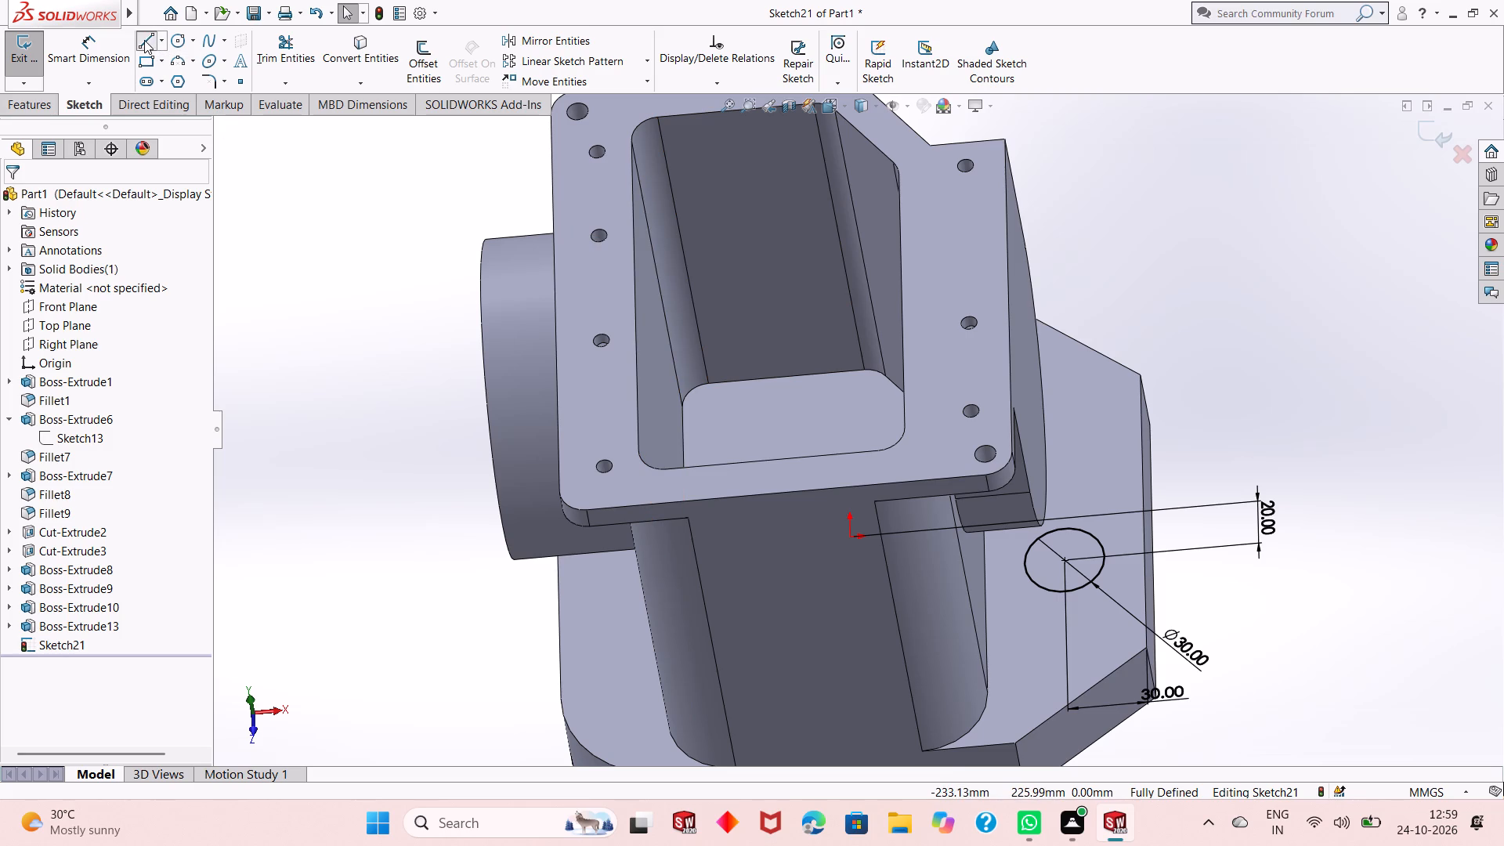
pyautogui.click(1066, 526)
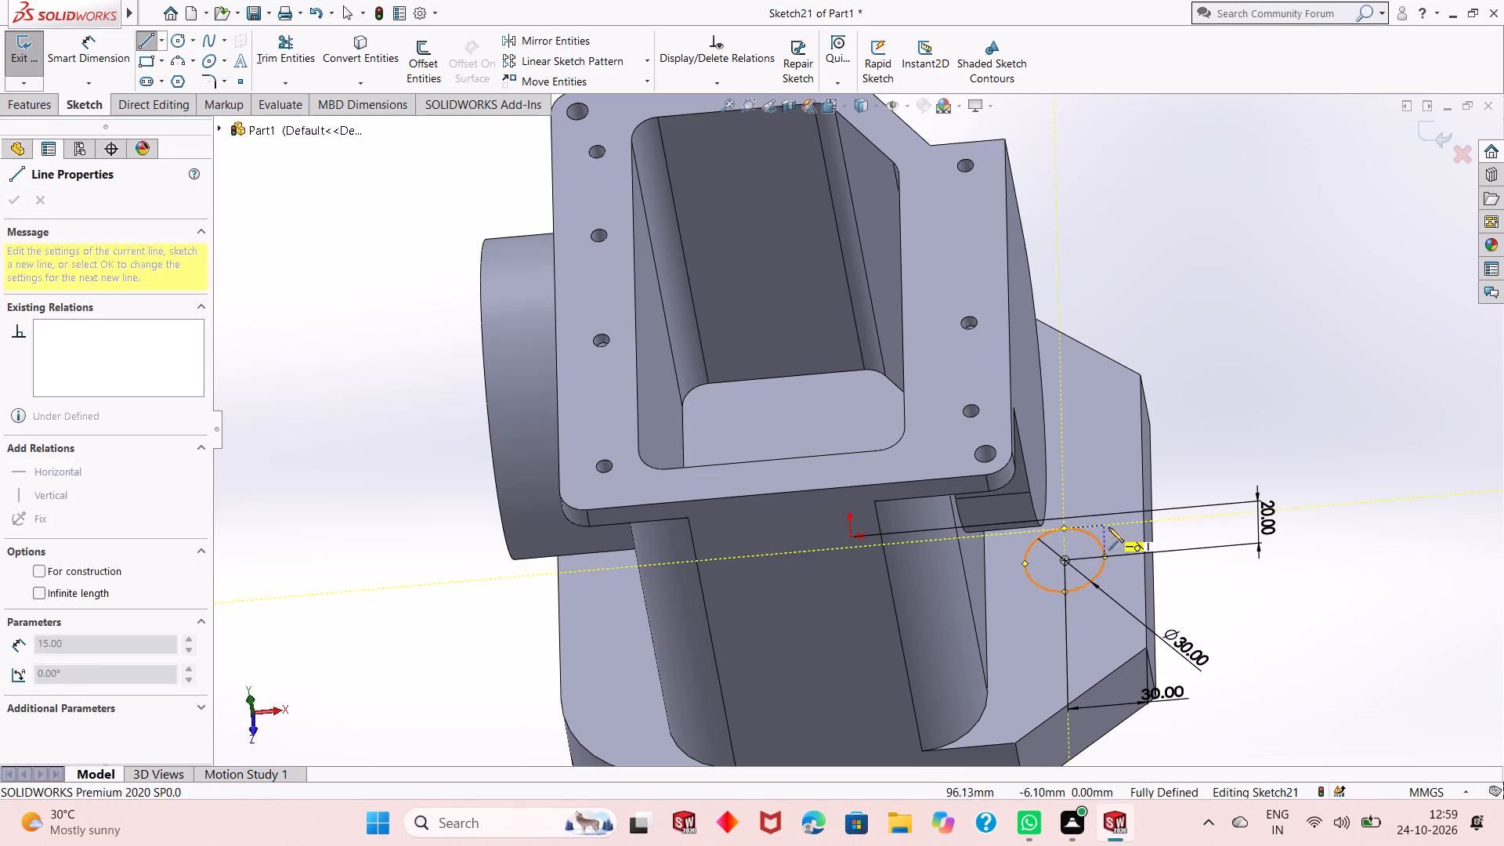
pyautogui.scroll(3, 1144, 519)
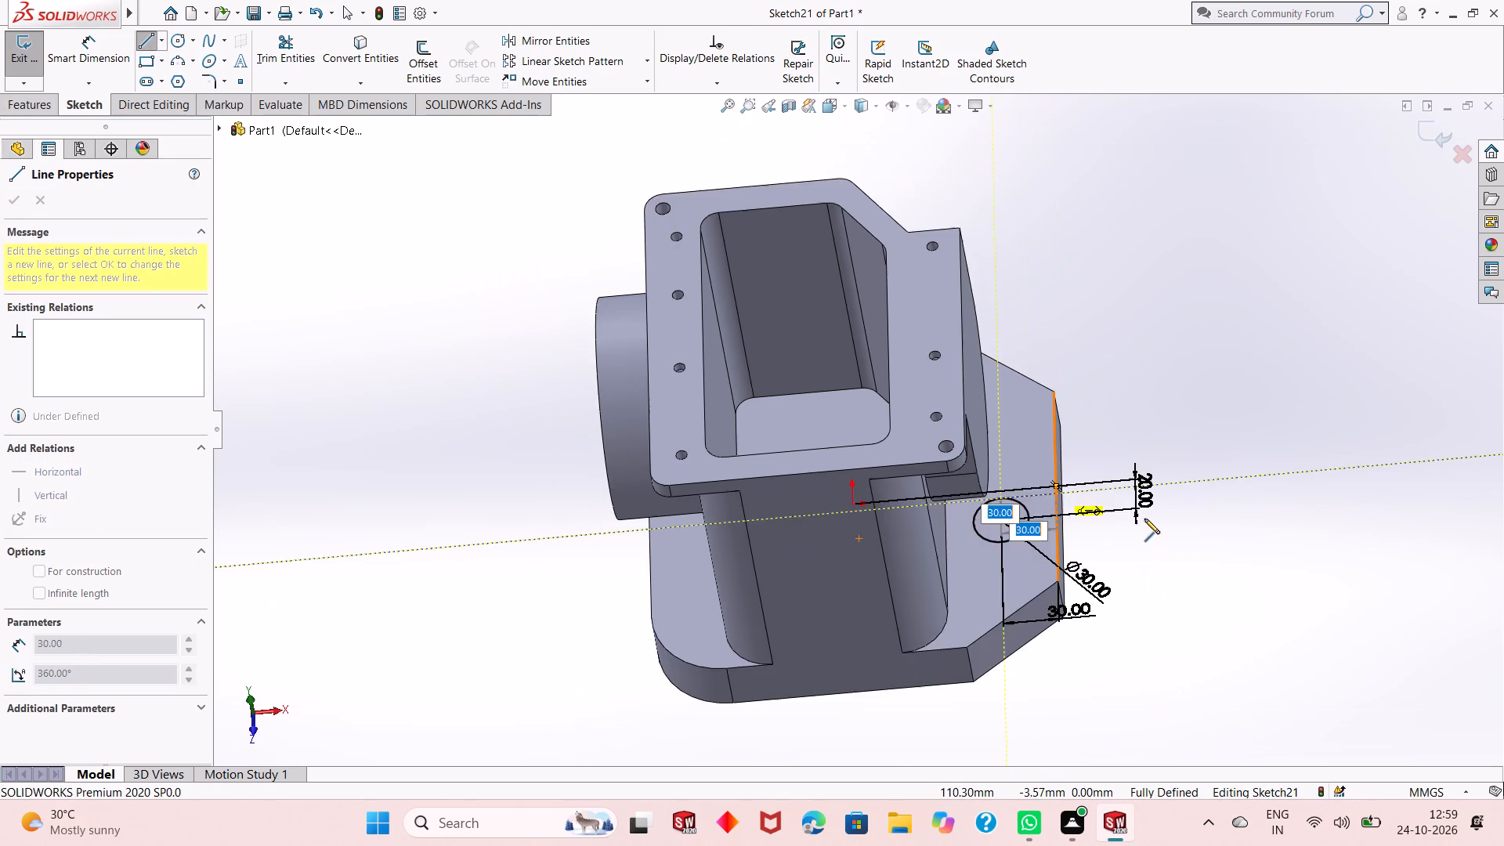
pyautogui.scroll(-7, 1021, 485)
pyautogui.scroll(-2, 812, 475)
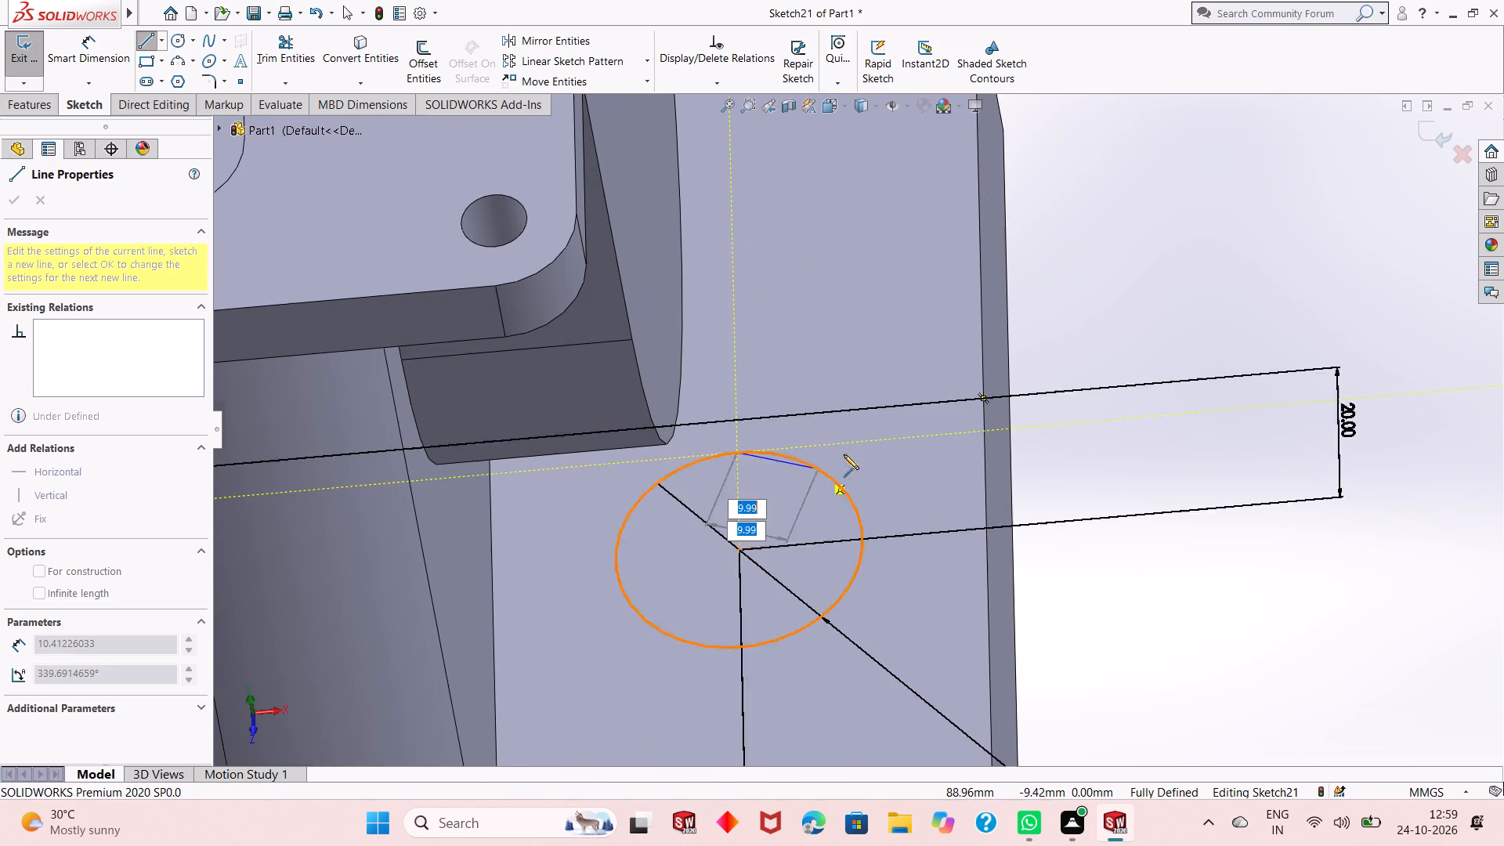
pyautogui.click(982, 430)
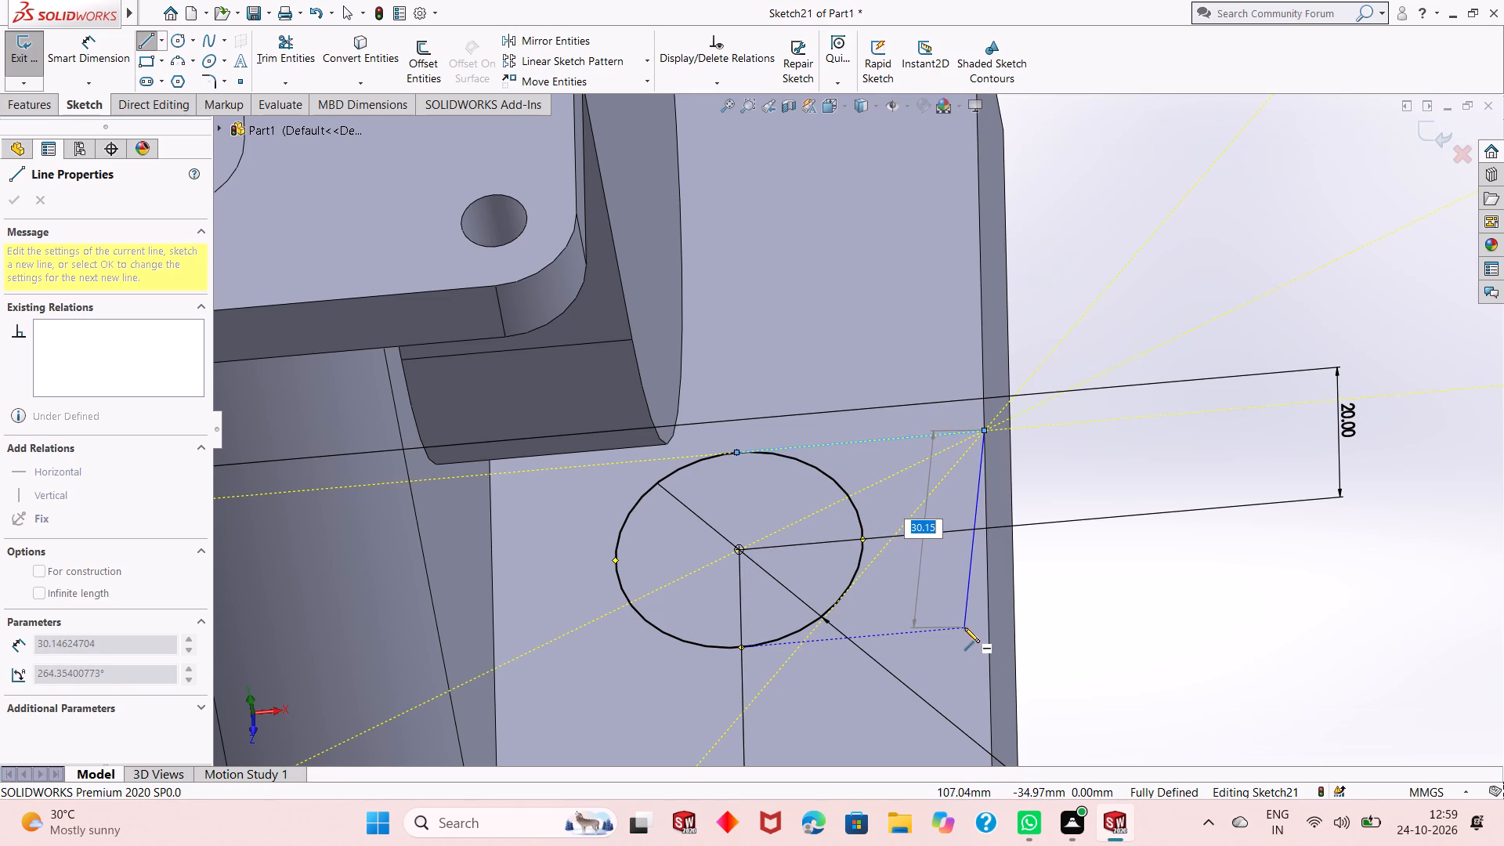
pyautogui.click(985, 629)
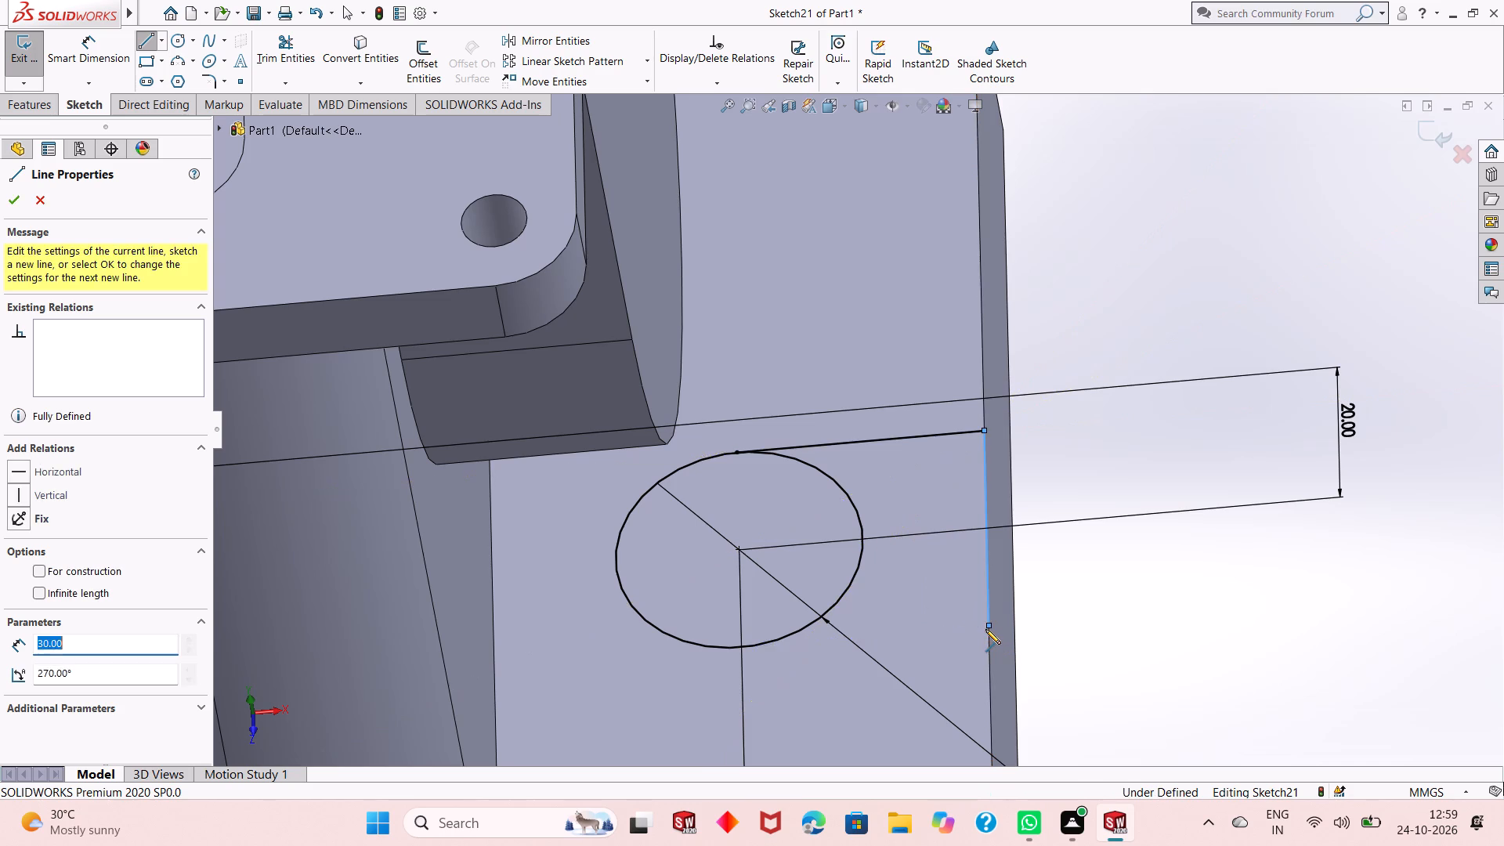
pyautogui.click(743, 647)
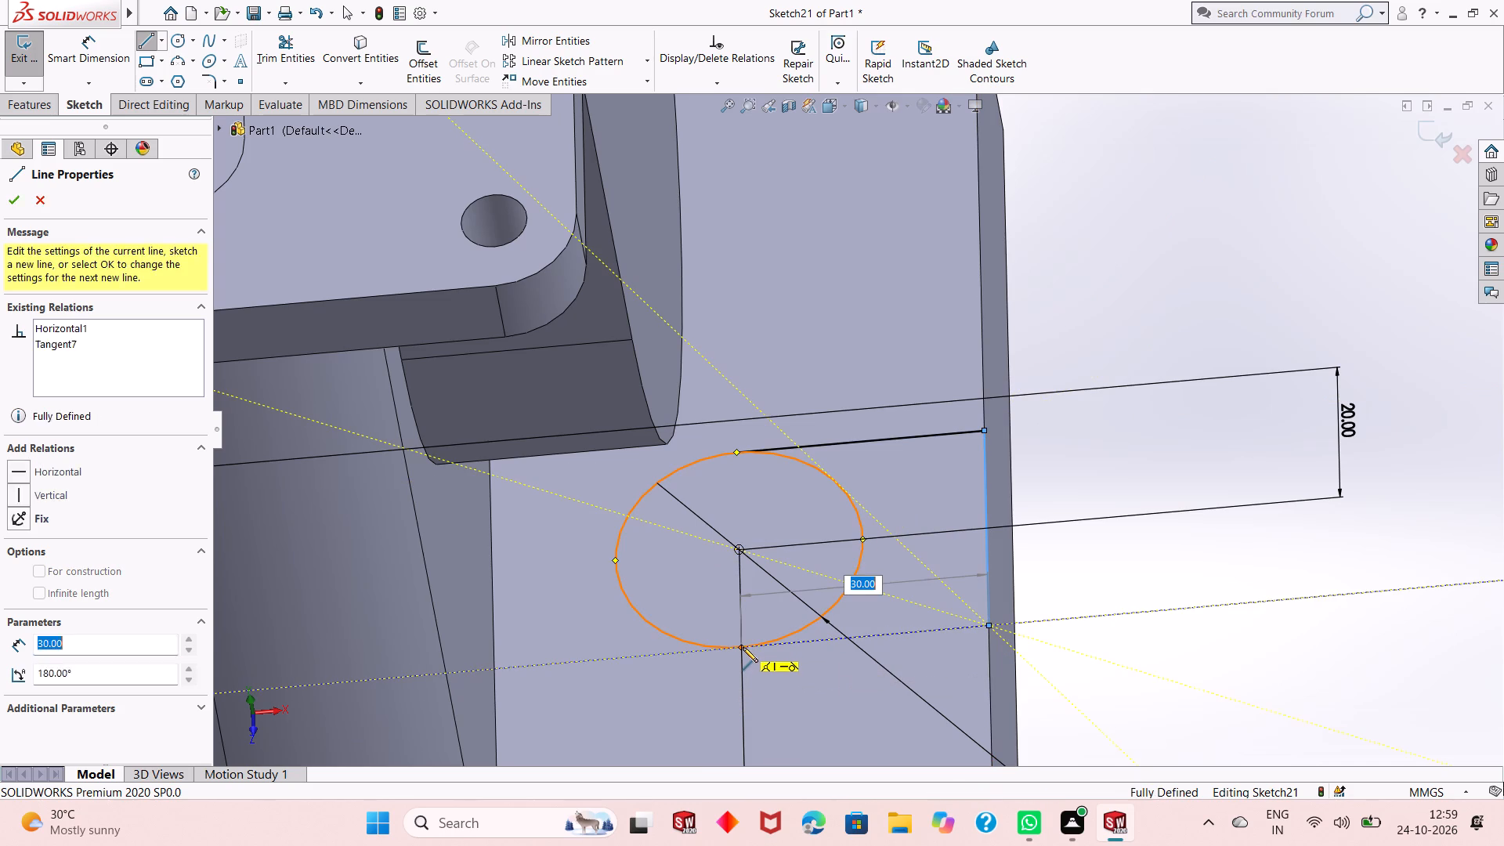
pyautogui.rightClick(1115, 480)
pyautogui.click(1143, 490)
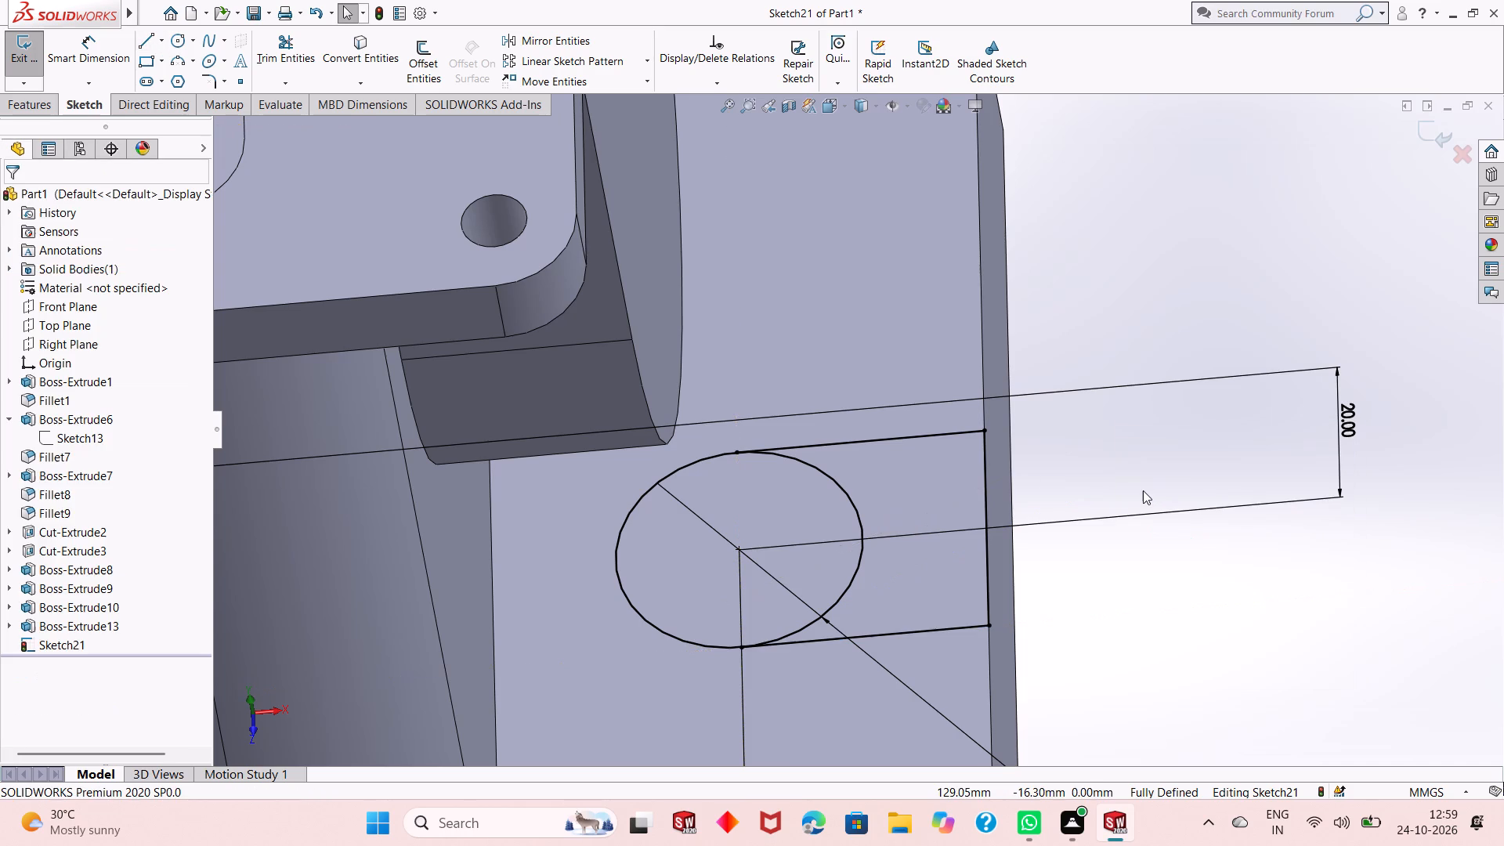
# Trim away the circle's inner arc facing the outer edge, leaving a U-shaped closed profile.
pyautogui.click(295, 56)
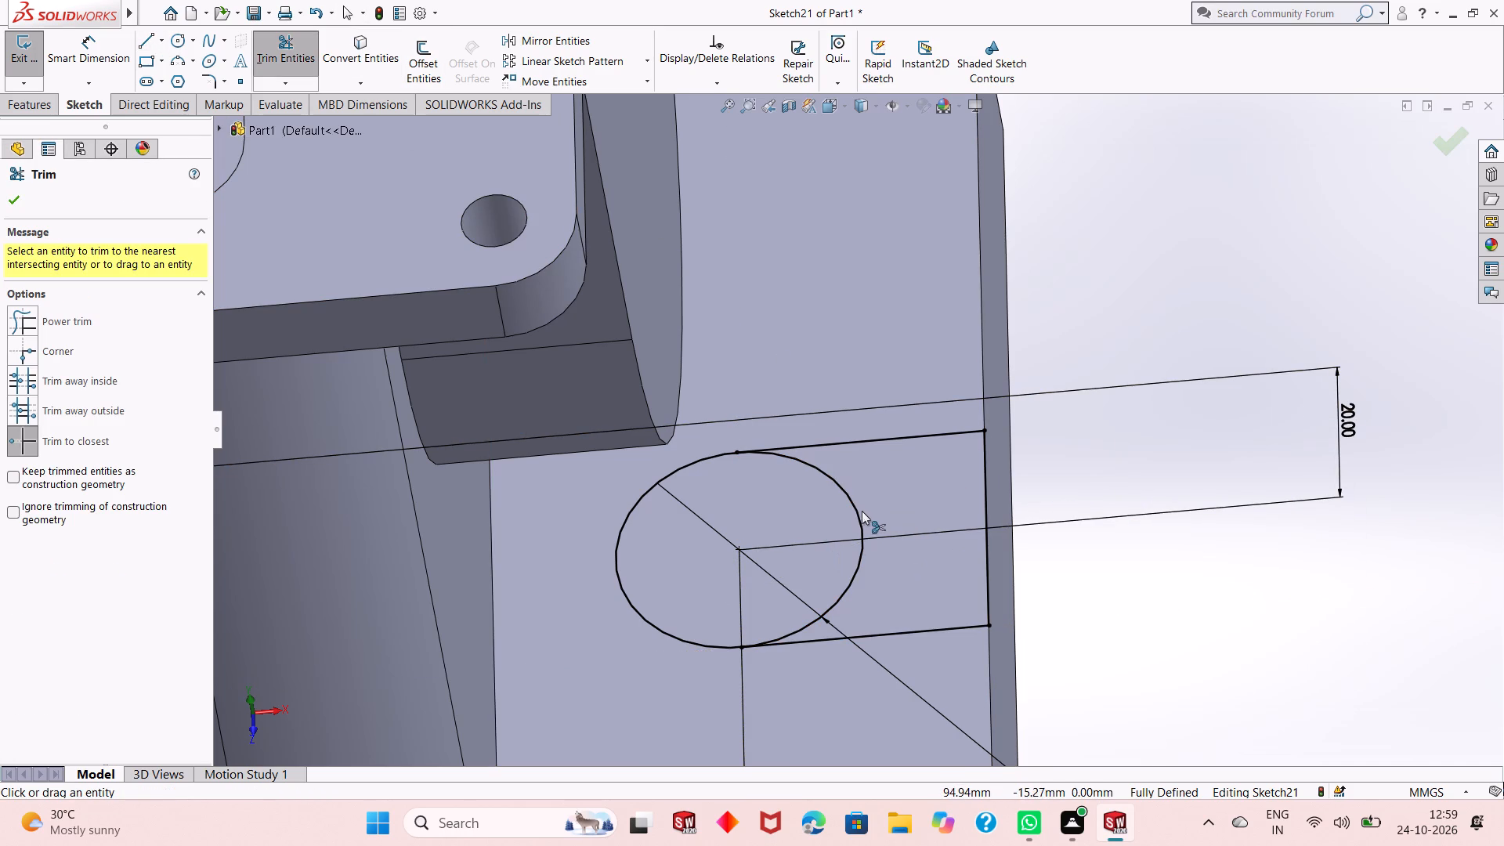
pyautogui.click(862, 518)
pyautogui.rightClick(1026, 269)
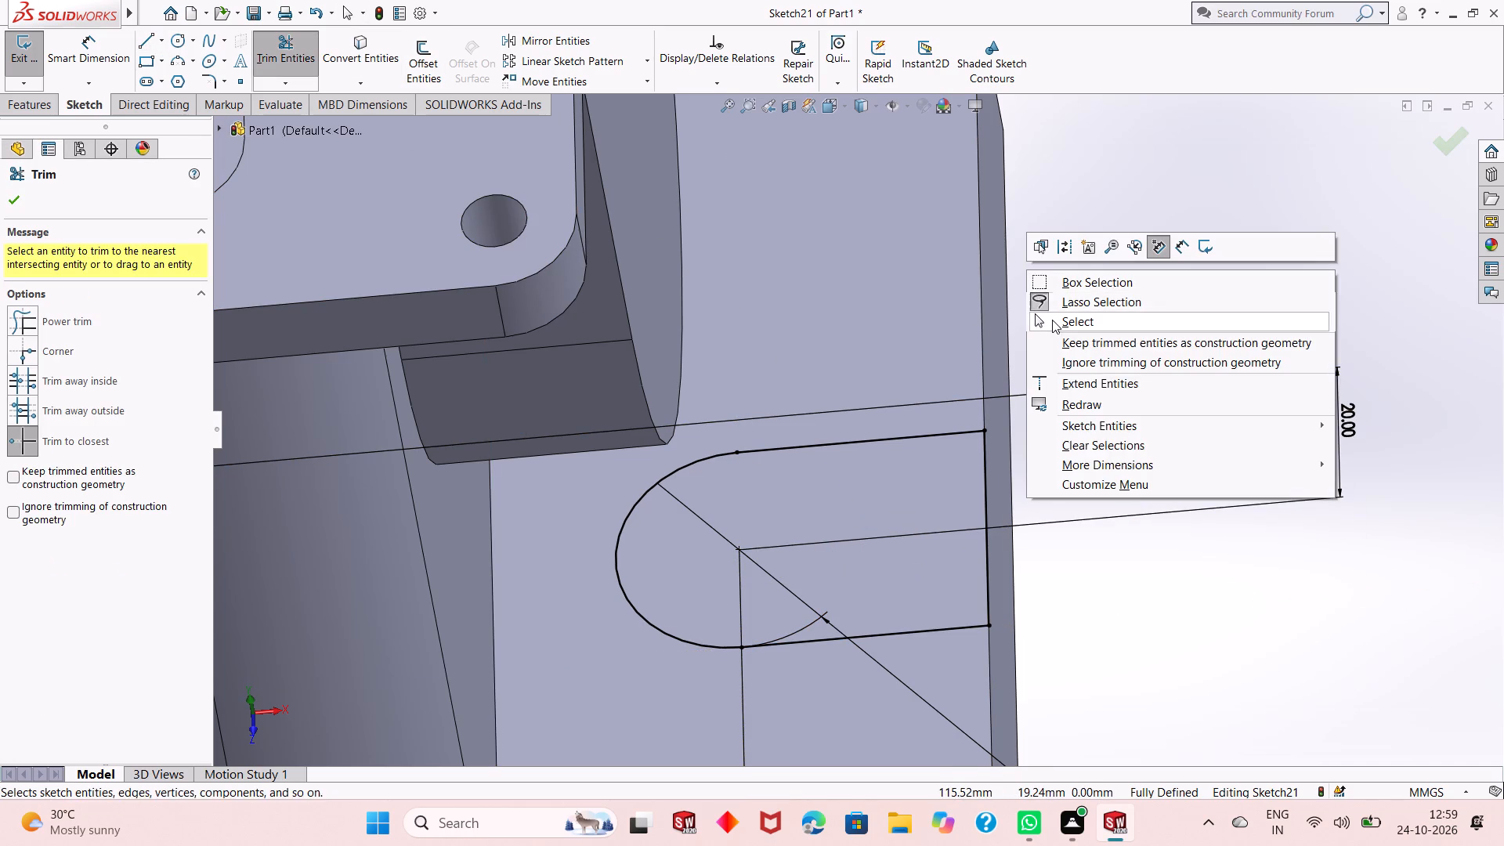
pyautogui.click(1053, 322)
# Extrude the U-shaped profile as a 2 mm blind boss merged with the base.
pyautogui.scroll(1, 797, 574)
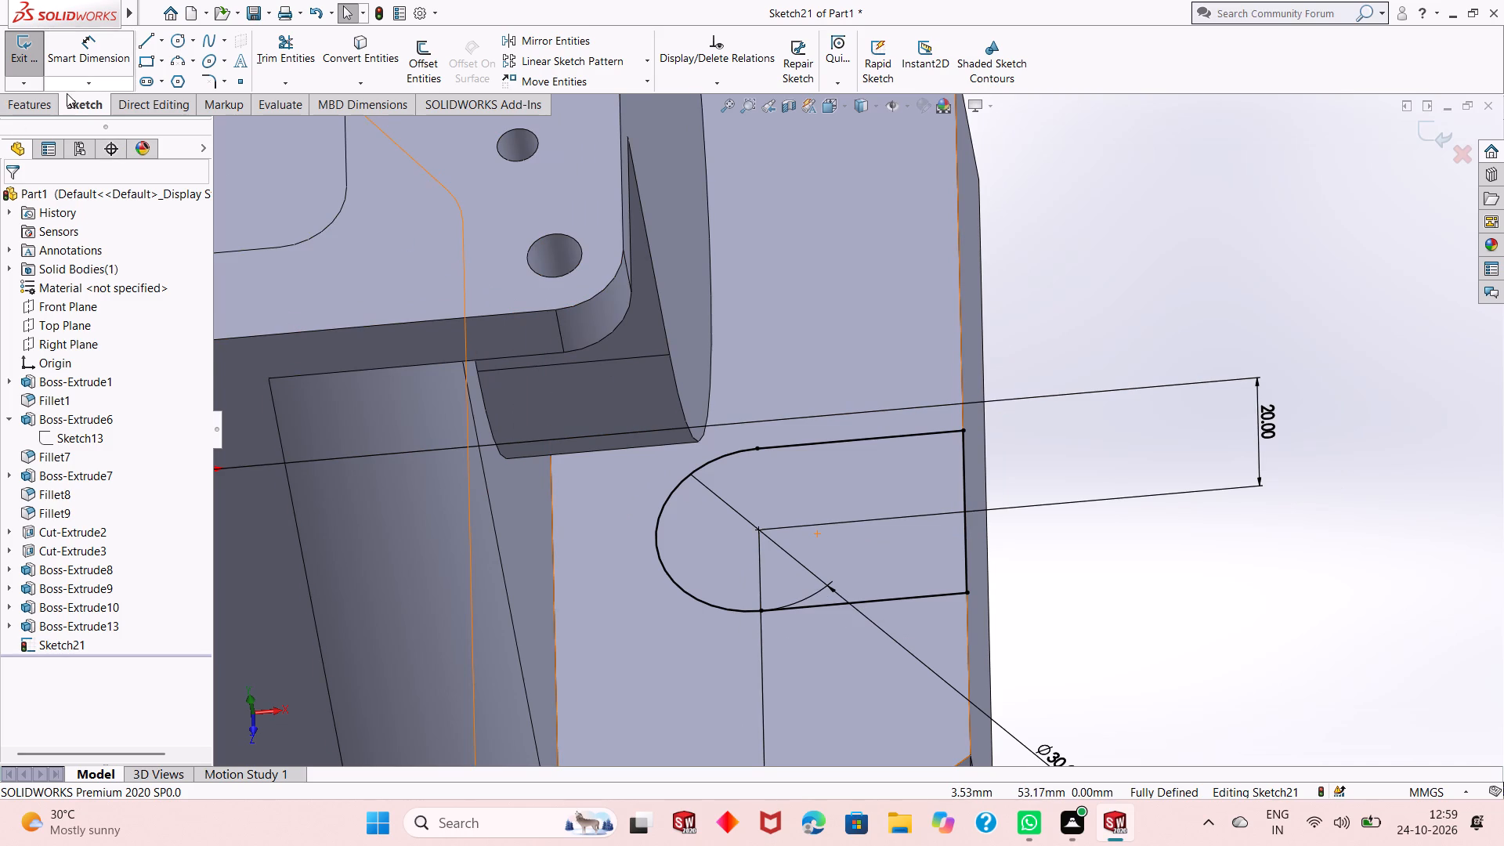
pyautogui.click(47, 109)
pyautogui.click(48, 75)
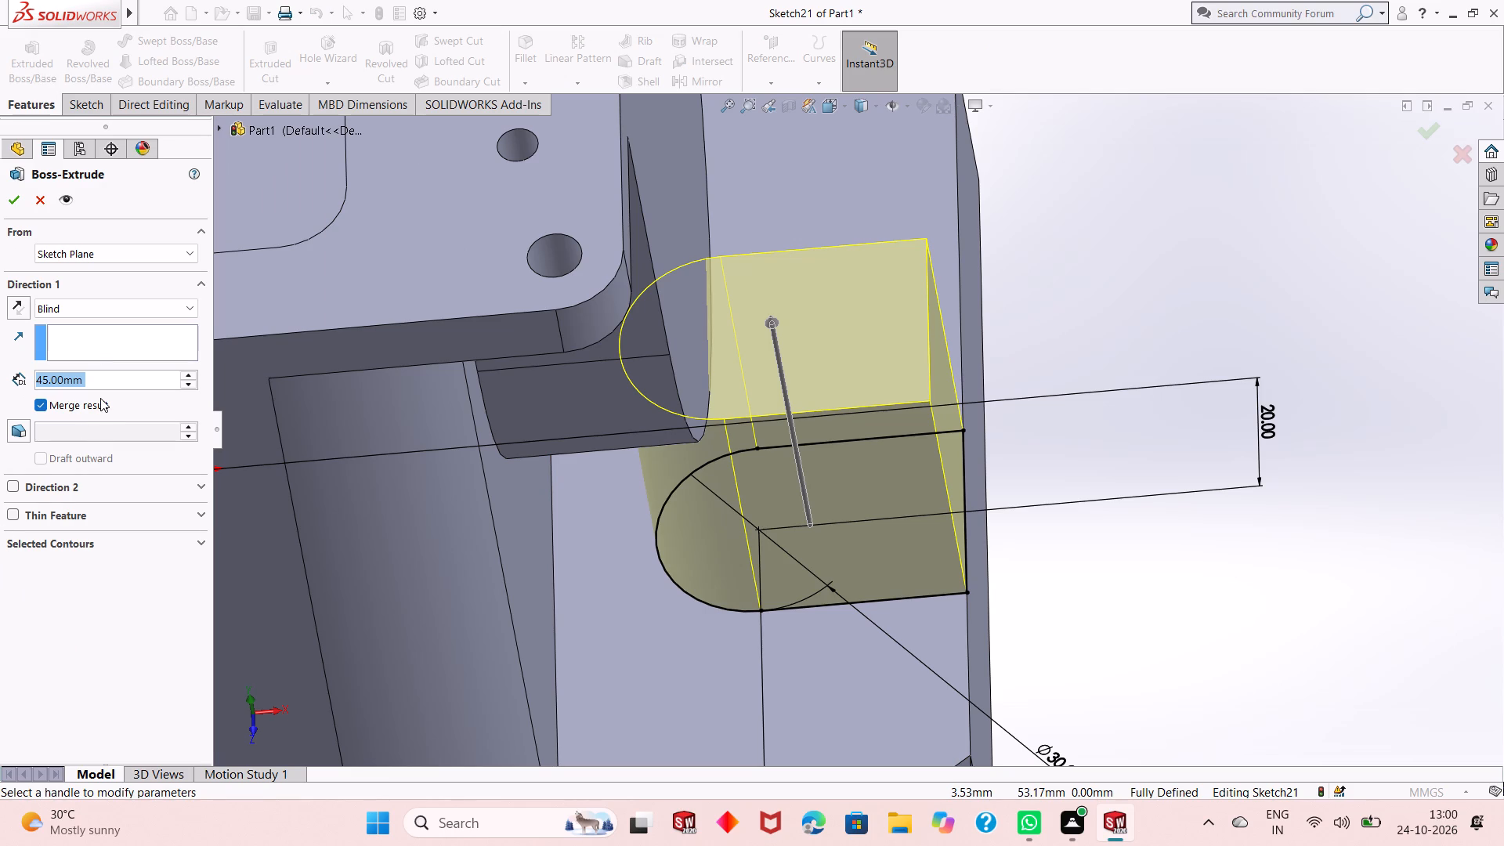
pyautogui.press('2')
pyautogui.press('Return')
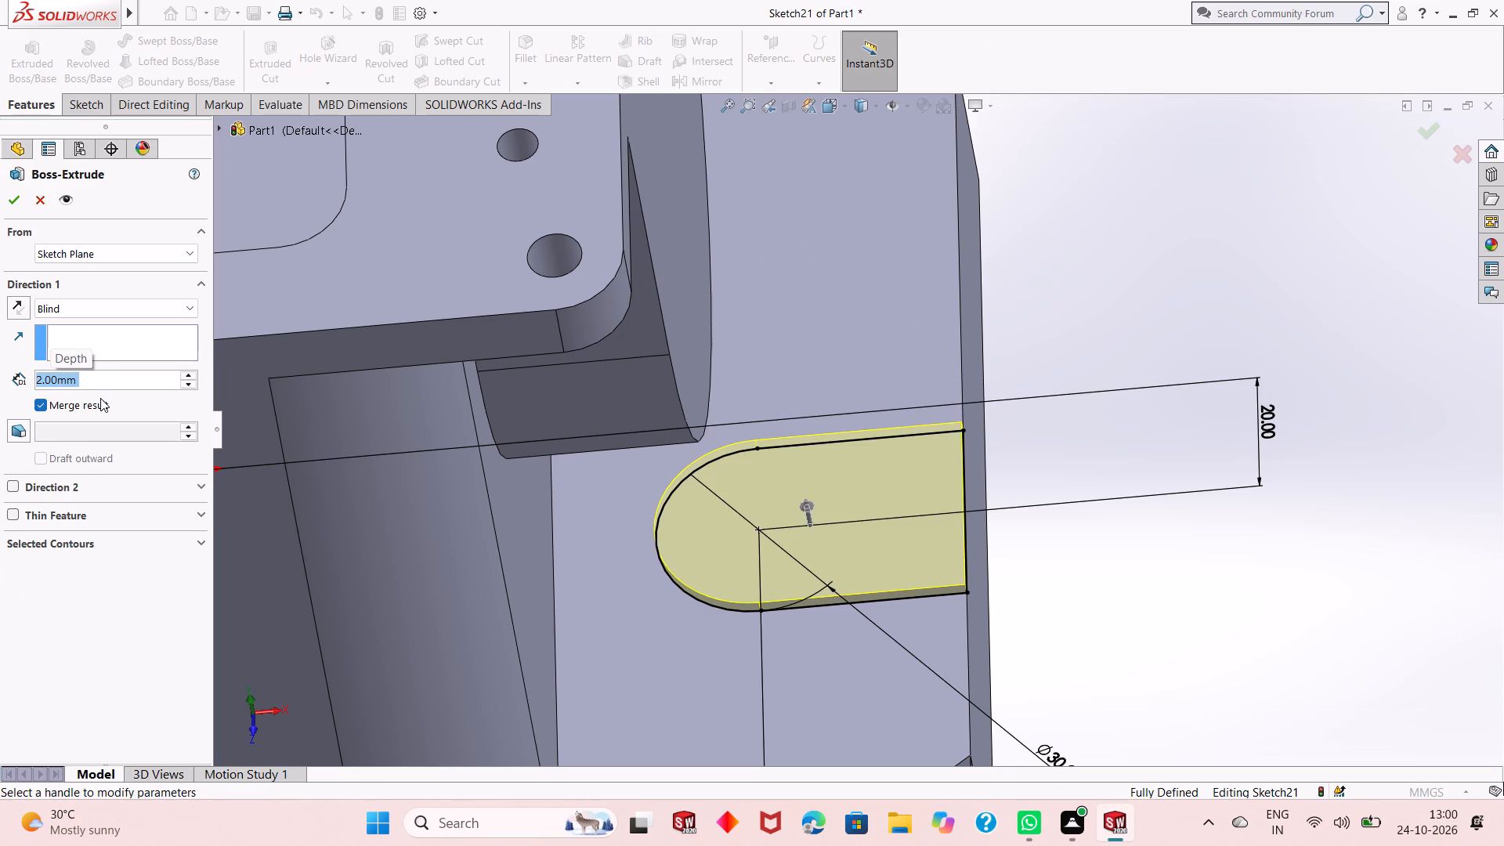
pyautogui.click(17, 208)
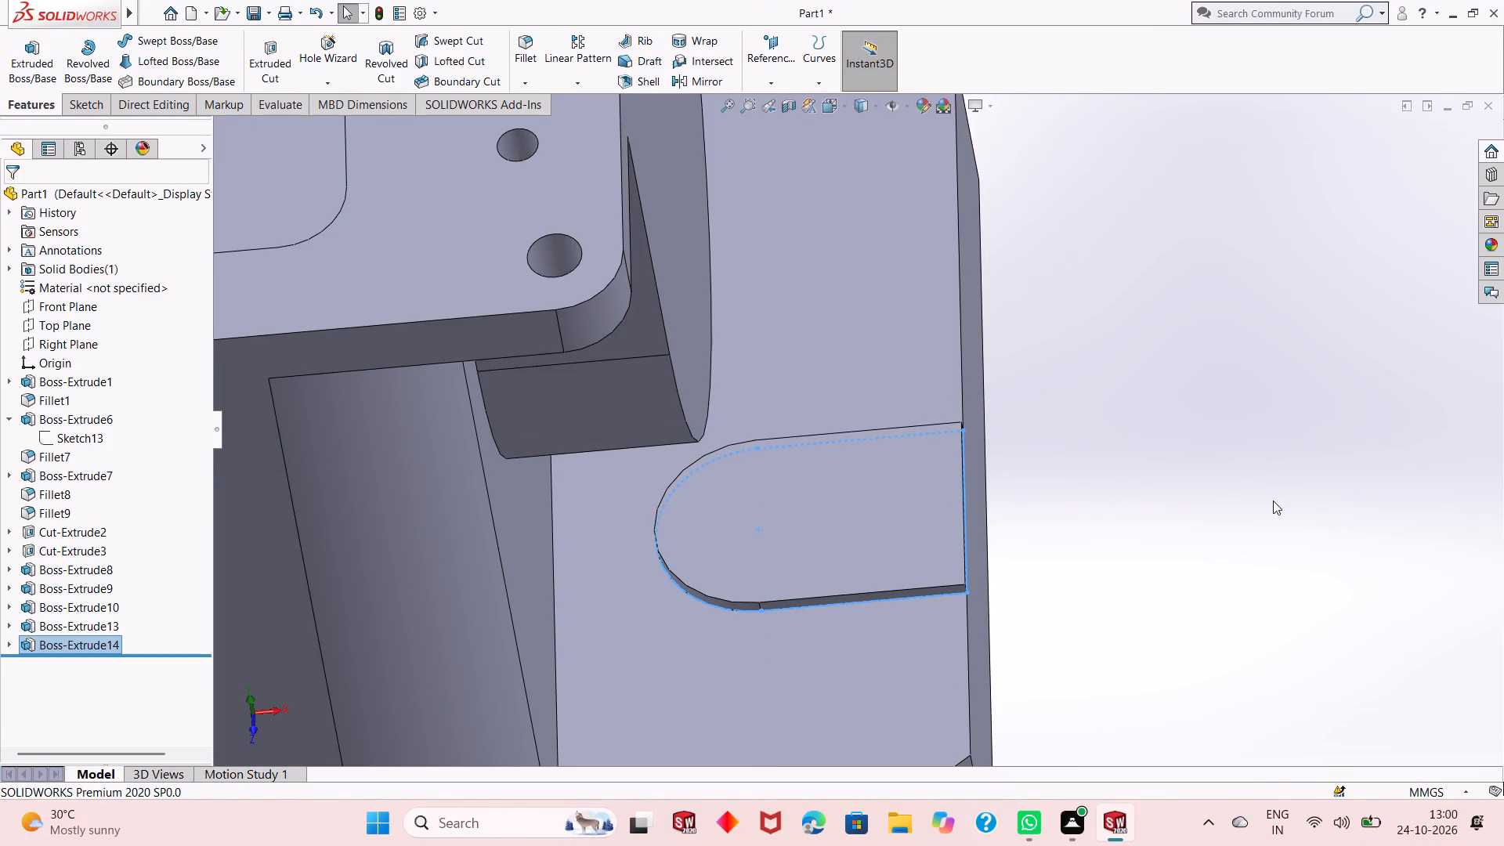
pyautogui.click(1229, 485)
# Start a sketch on the raised pad's top face and draw a circle about 18.5 mm in diameter, concentric with its rounded end.
pyautogui.moveTo(881, 580); pyautogui.dragTo(867, 444, button='middle')
pyautogui.scroll(2, 850, 625)
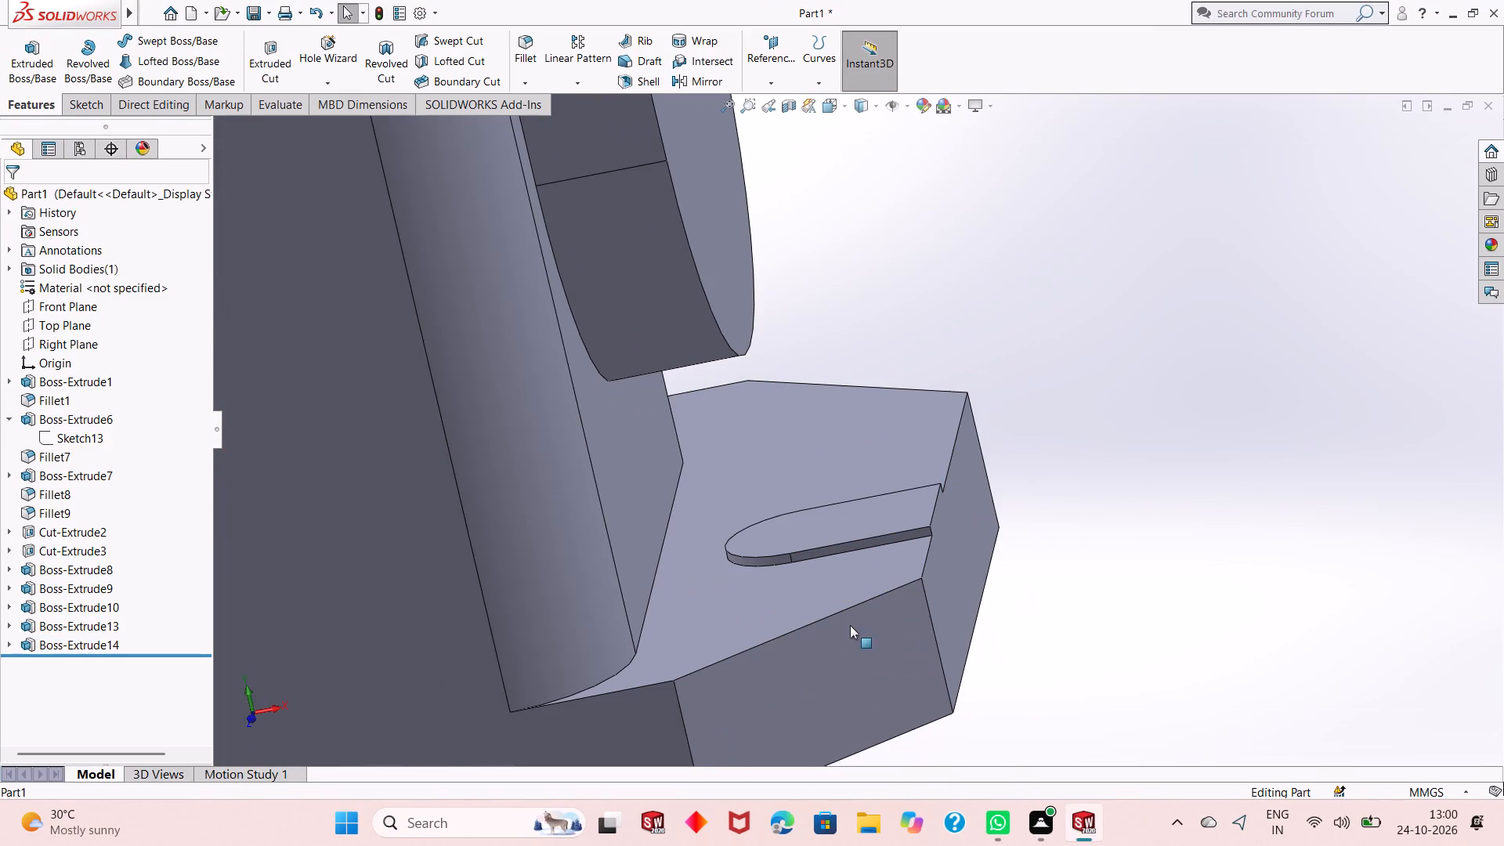
pyautogui.click(894, 508)
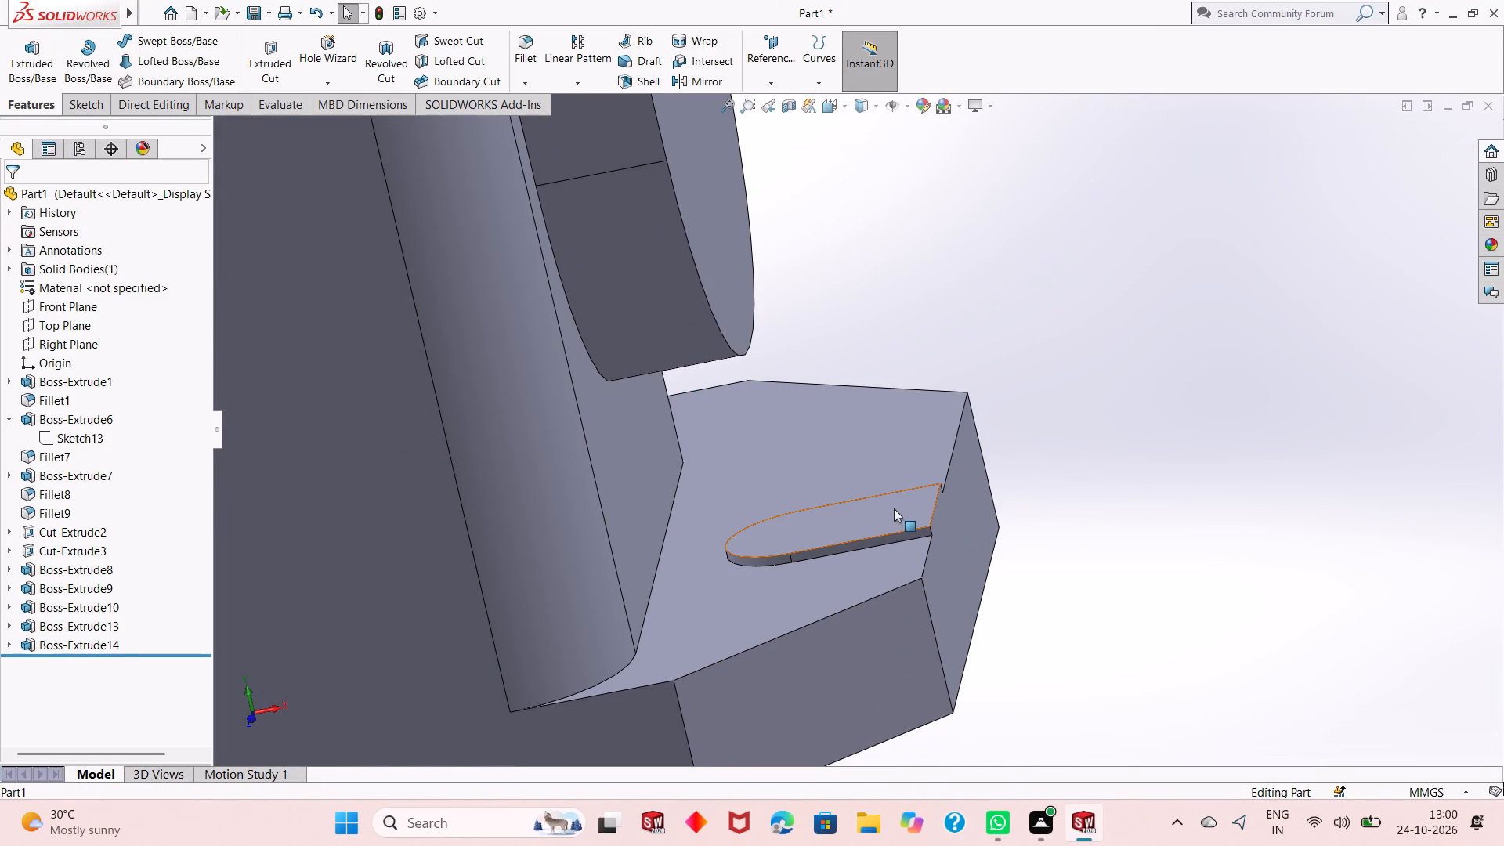
pyautogui.click(956, 473)
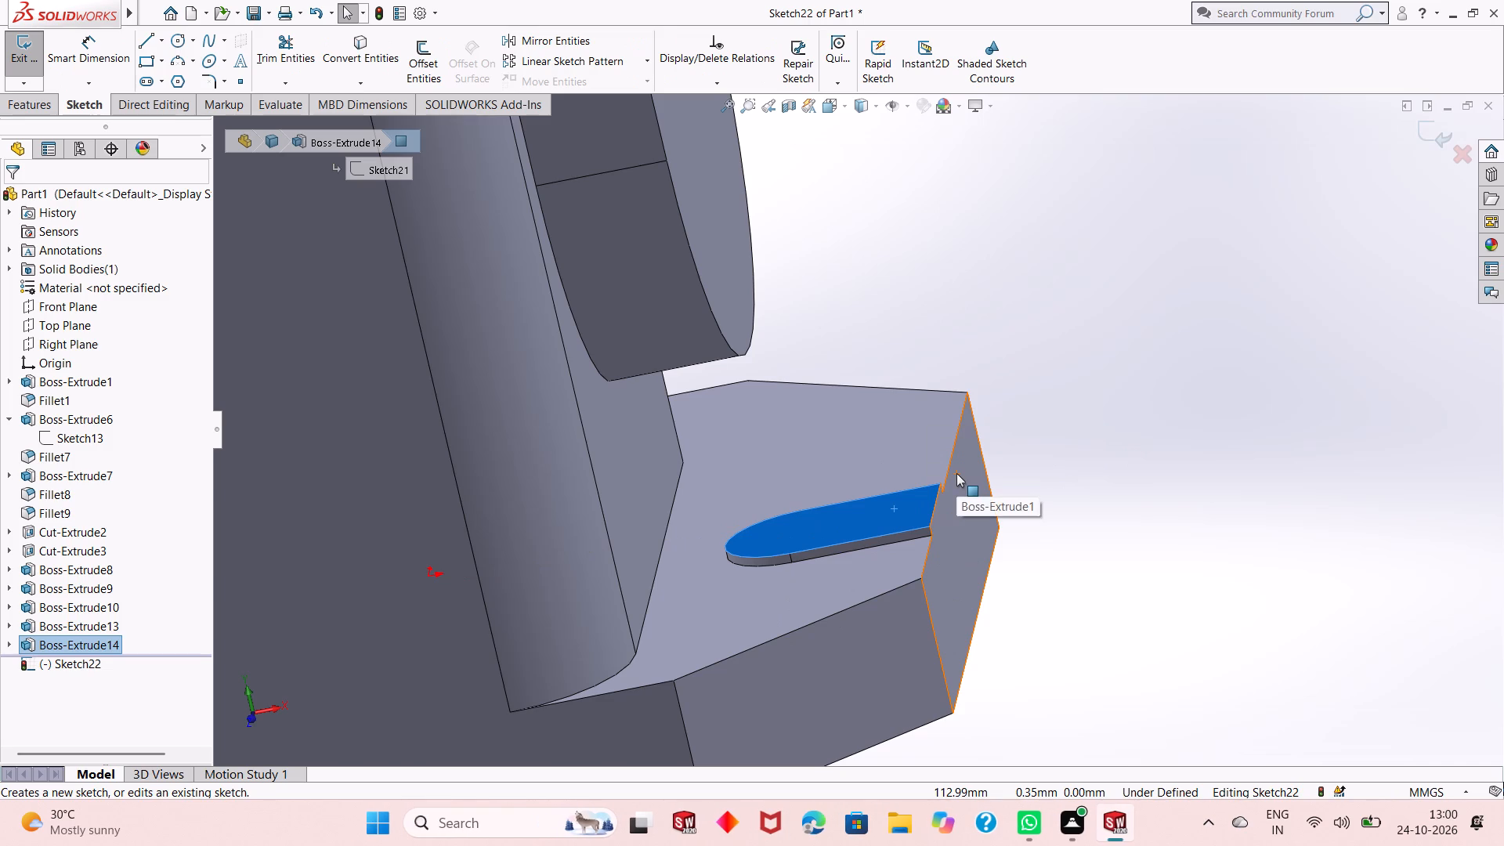
pyautogui.hotkey('ctrl', '8')
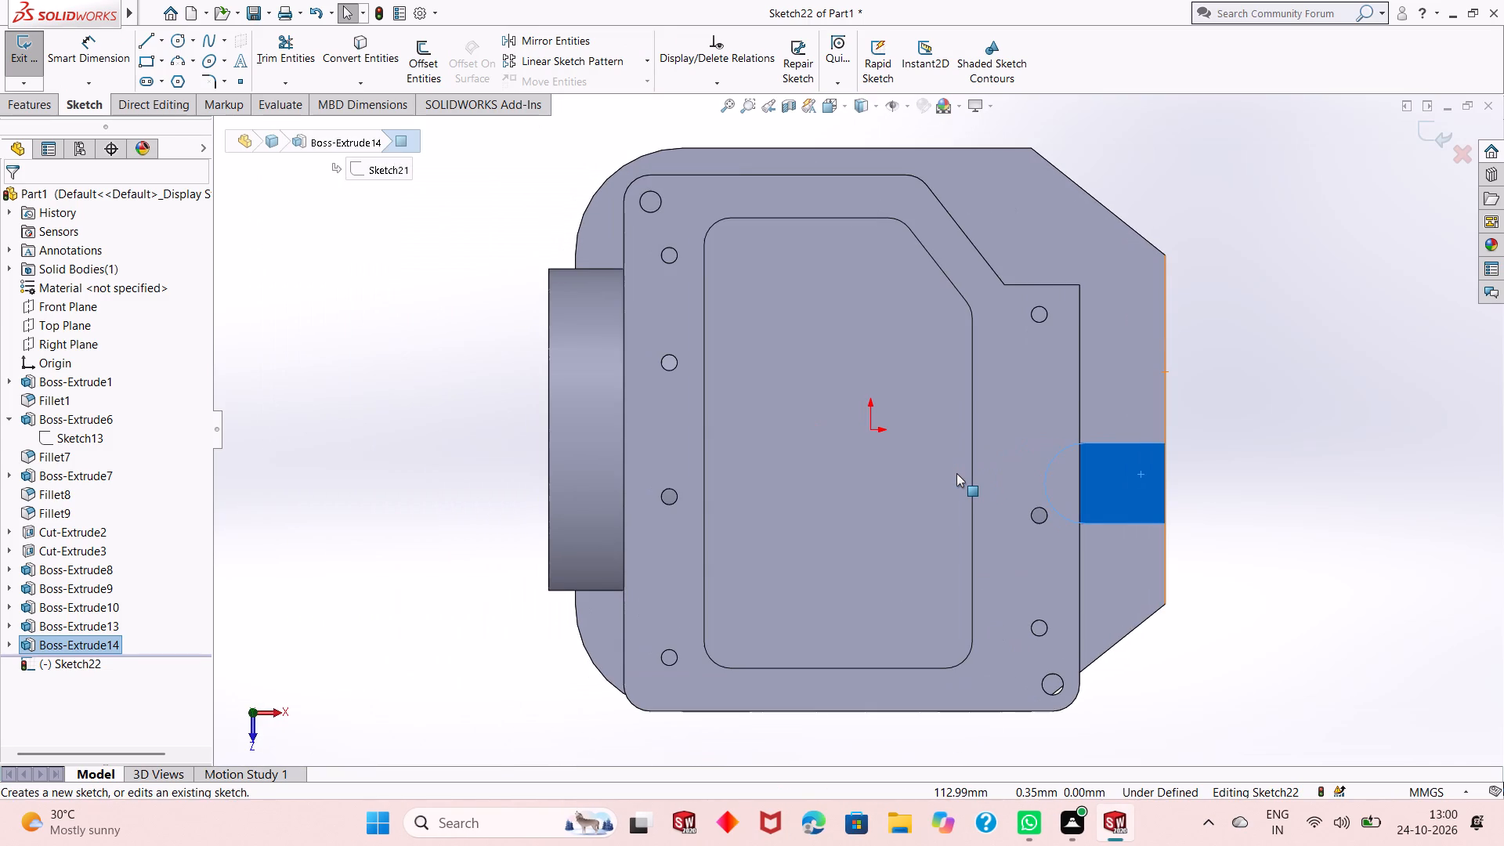
pyautogui.press('Escape')
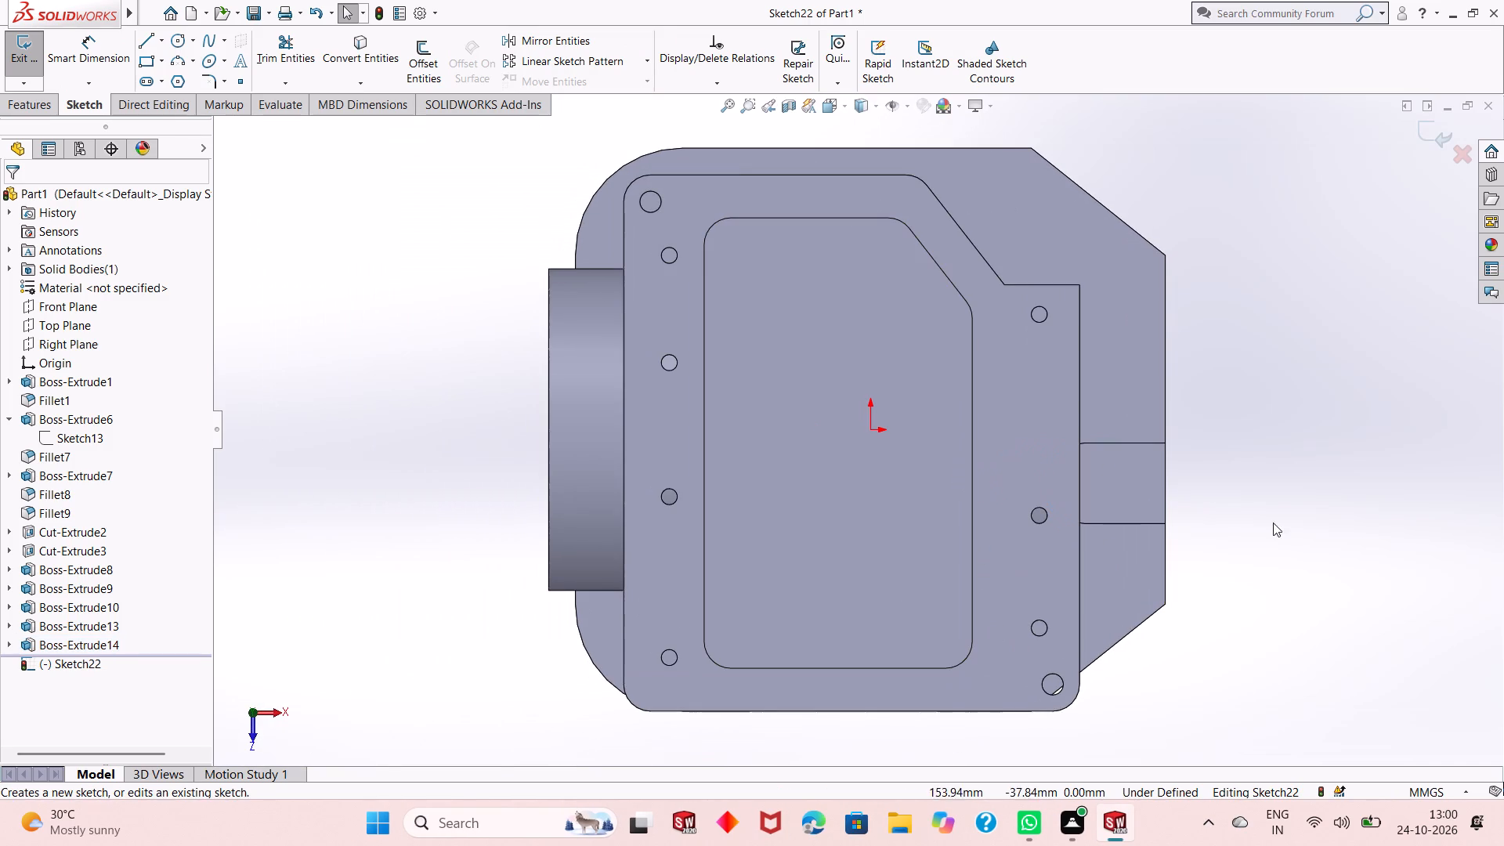
pyautogui.moveTo(1214, 503); pyautogui.dragTo(1199, 479, button='middle')
pyautogui.scroll(-2, 1094, 511)
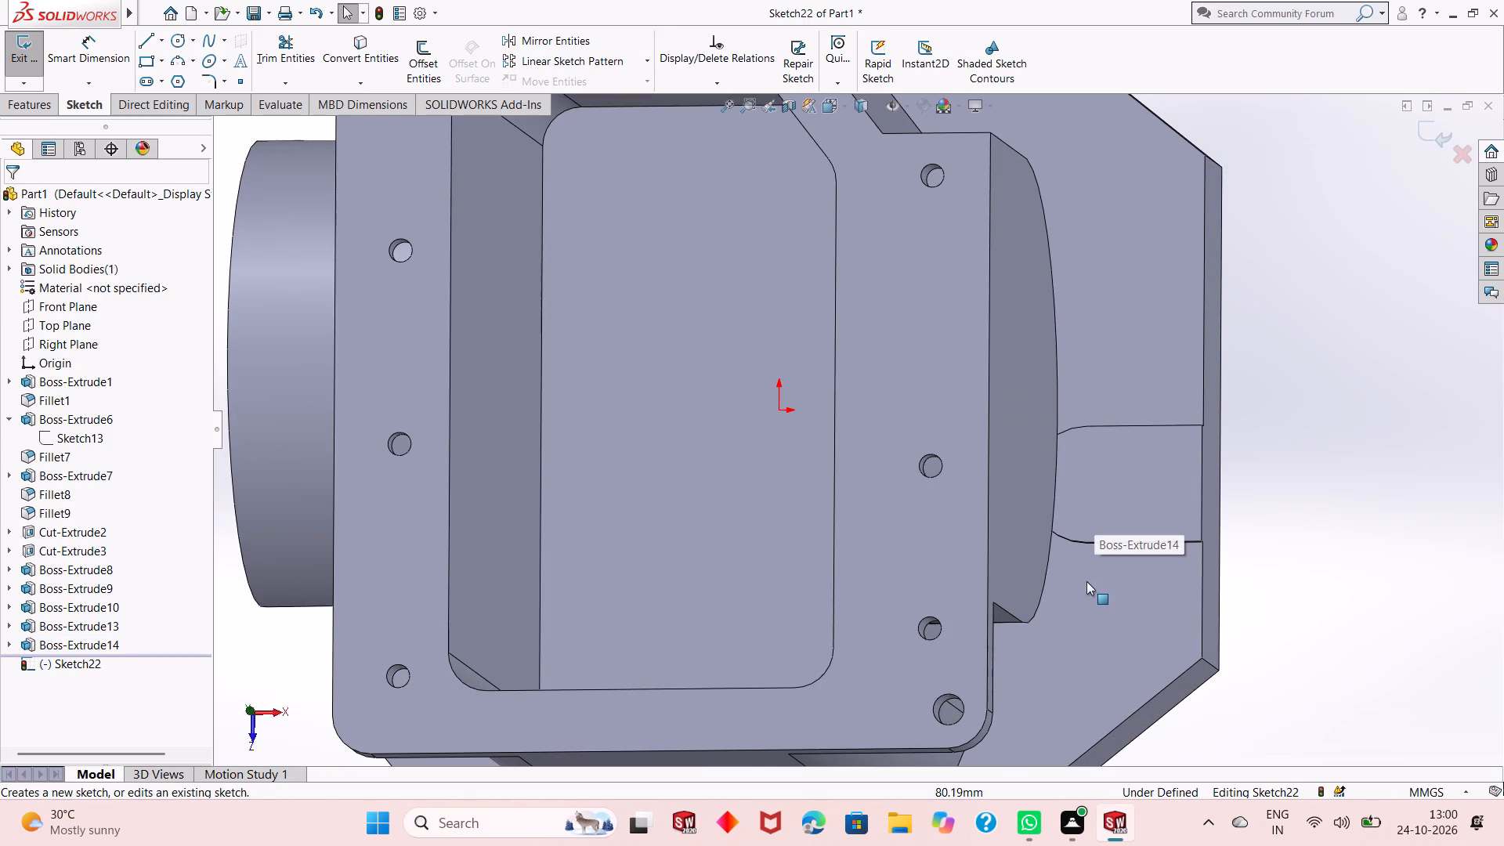
pyautogui.click(168, 46)
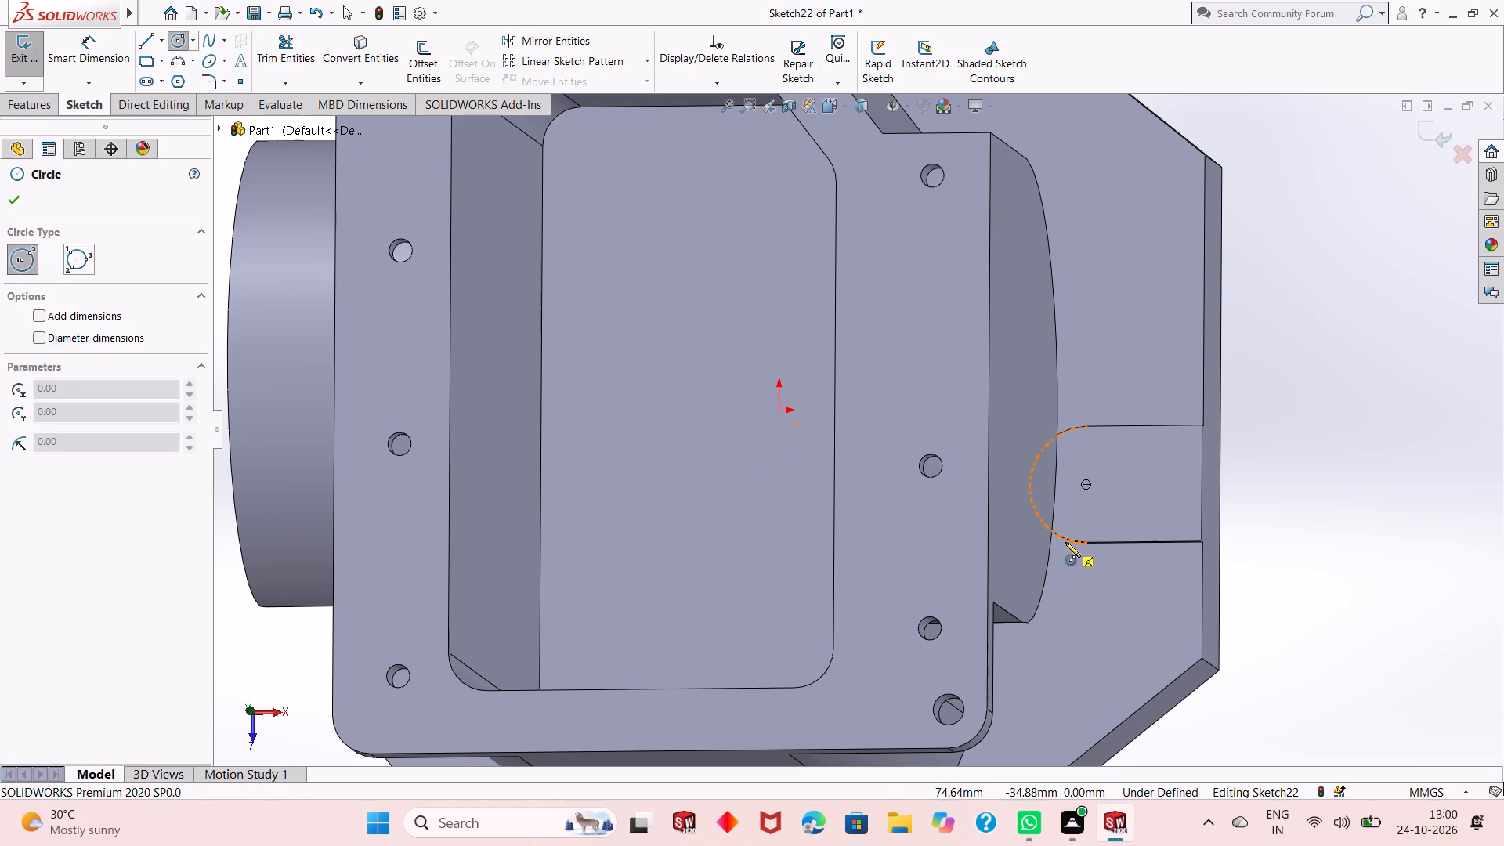
pyautogui.click(1086, 486)
pyautogui.click(1104, 453)
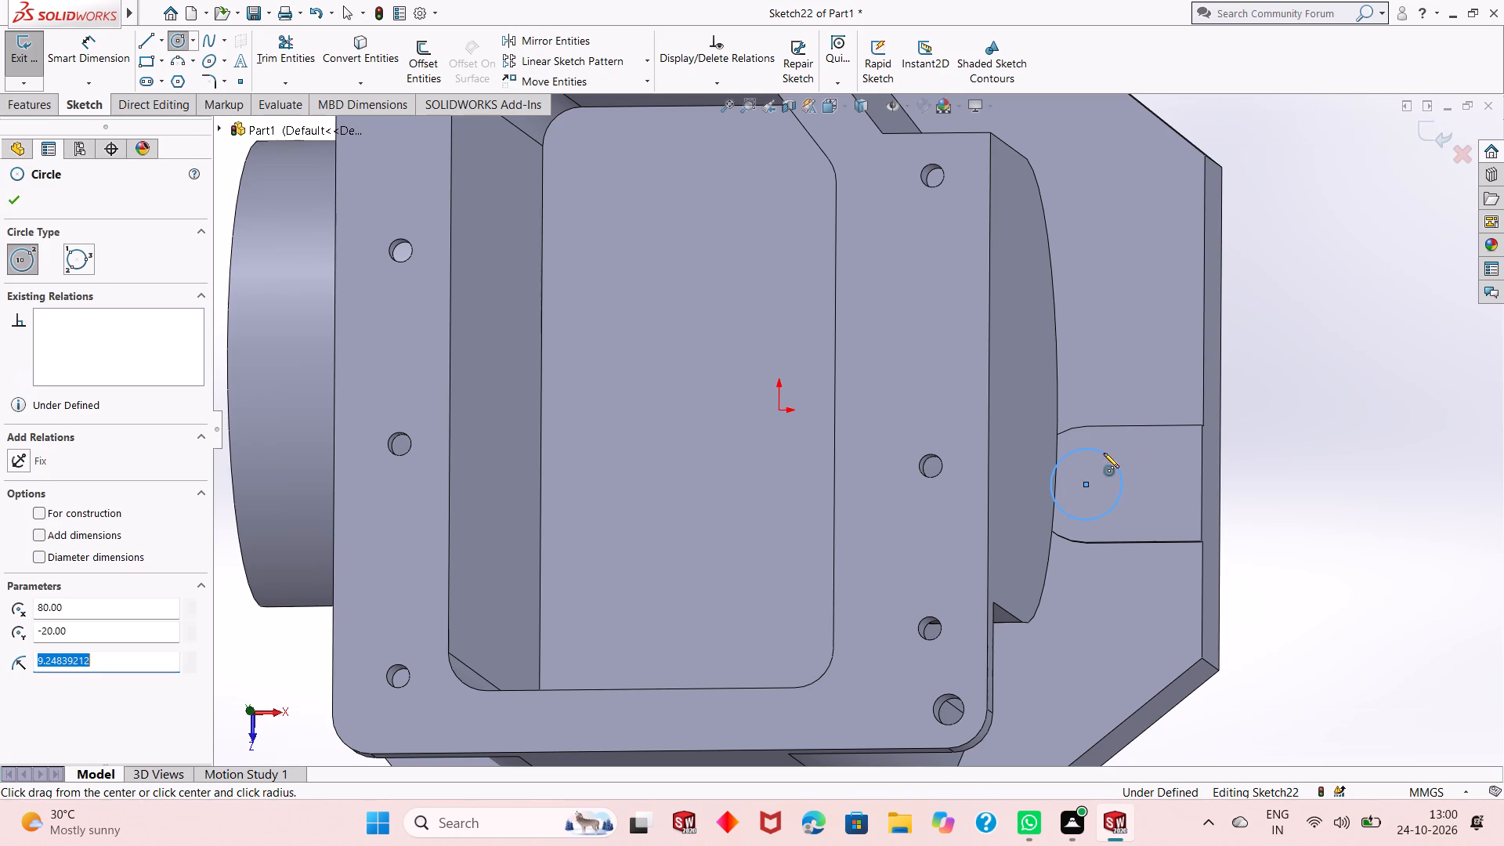
pyautogui.rightClick(1260, 305)
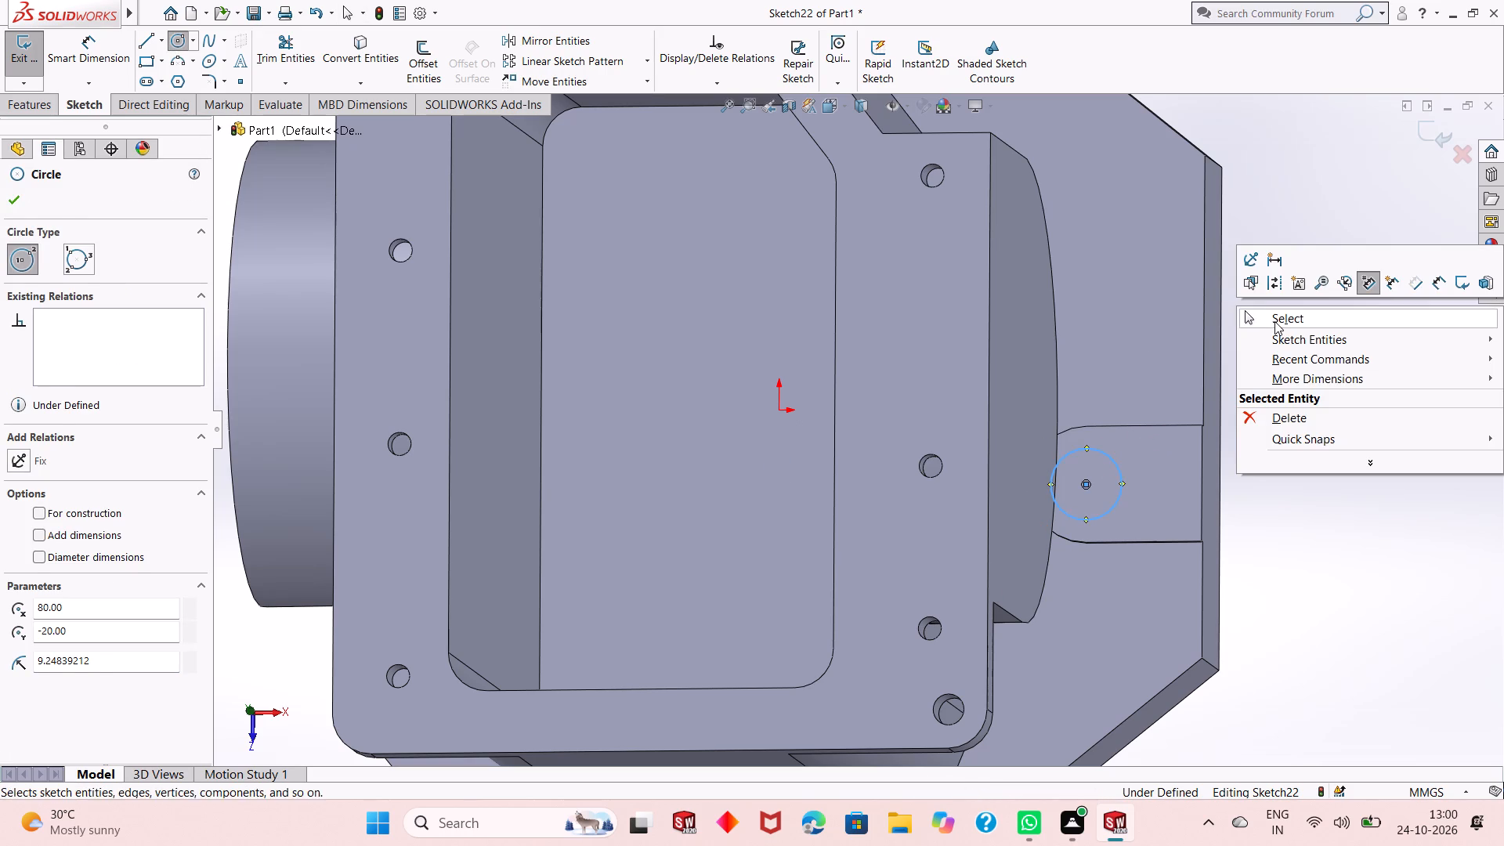
pyautogui.click(1274, 321)
# Set the new circle's diameter to 15 mm.
pyautogui.click(103, 37)
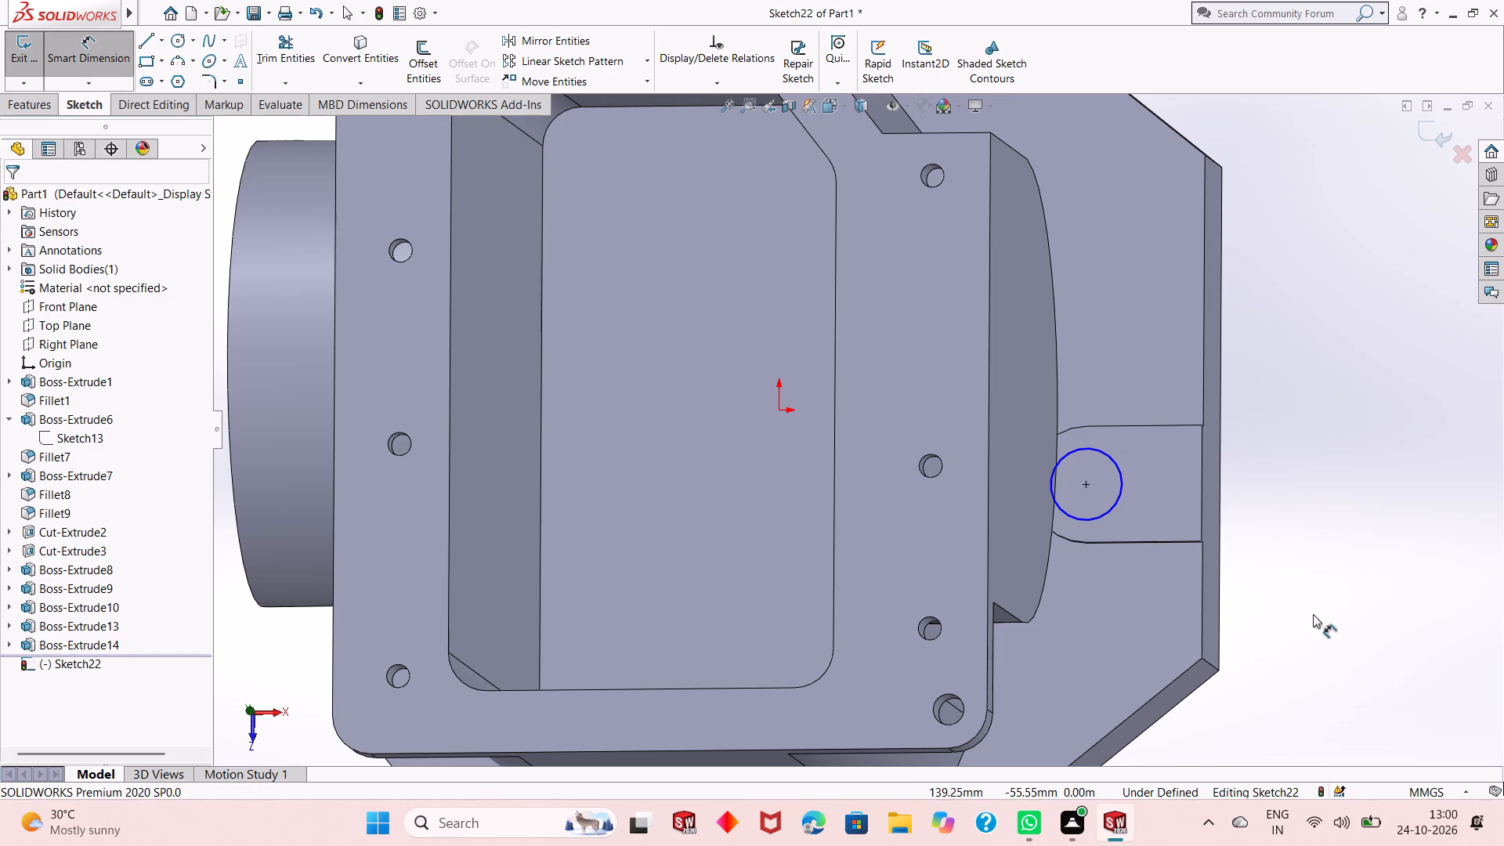
pyautogui.click(1118, 497)
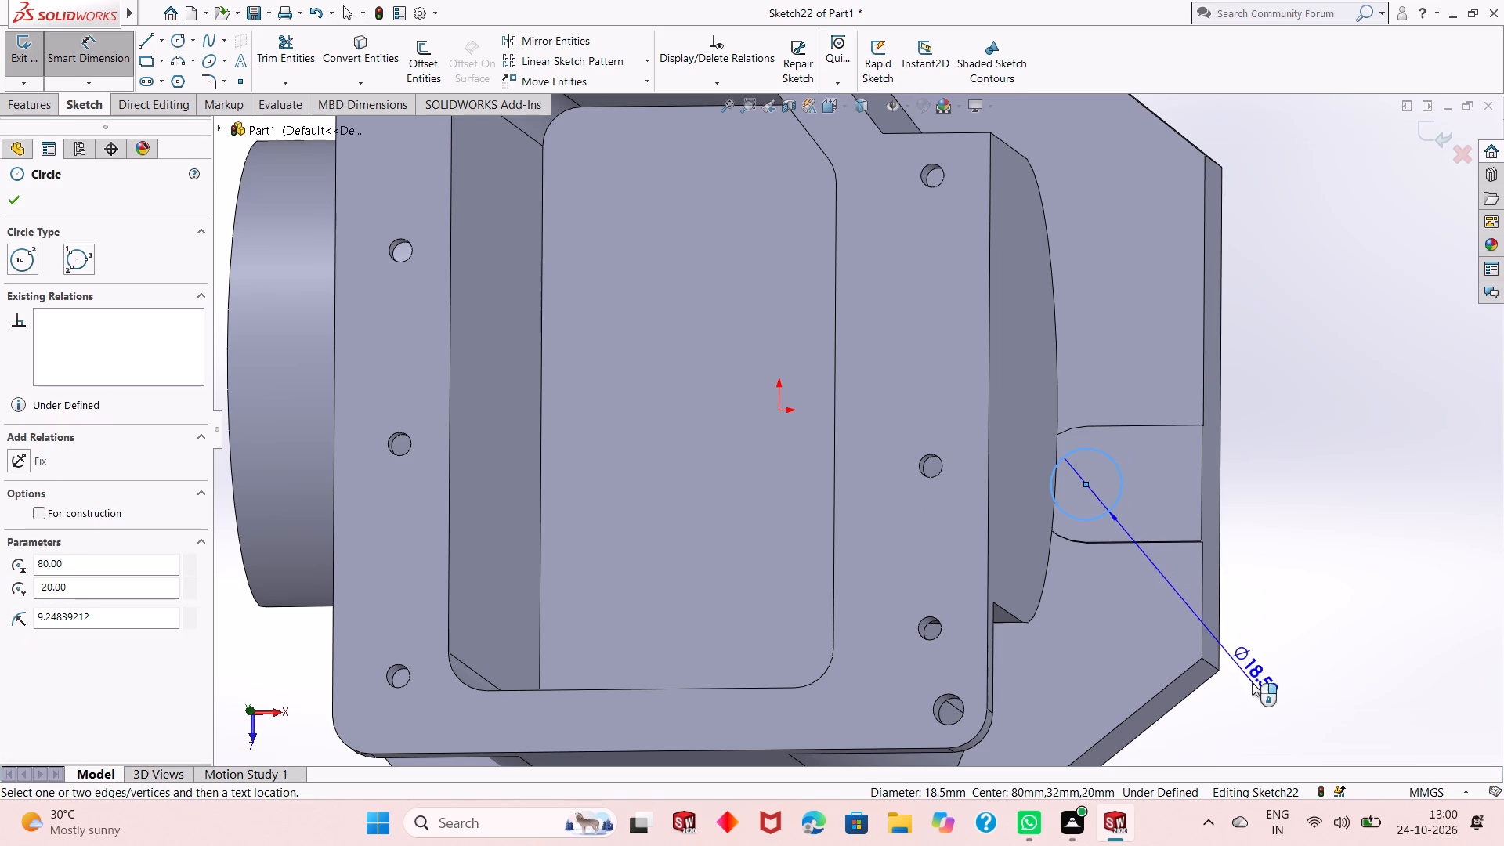
pyautogui.click(1360, 697)
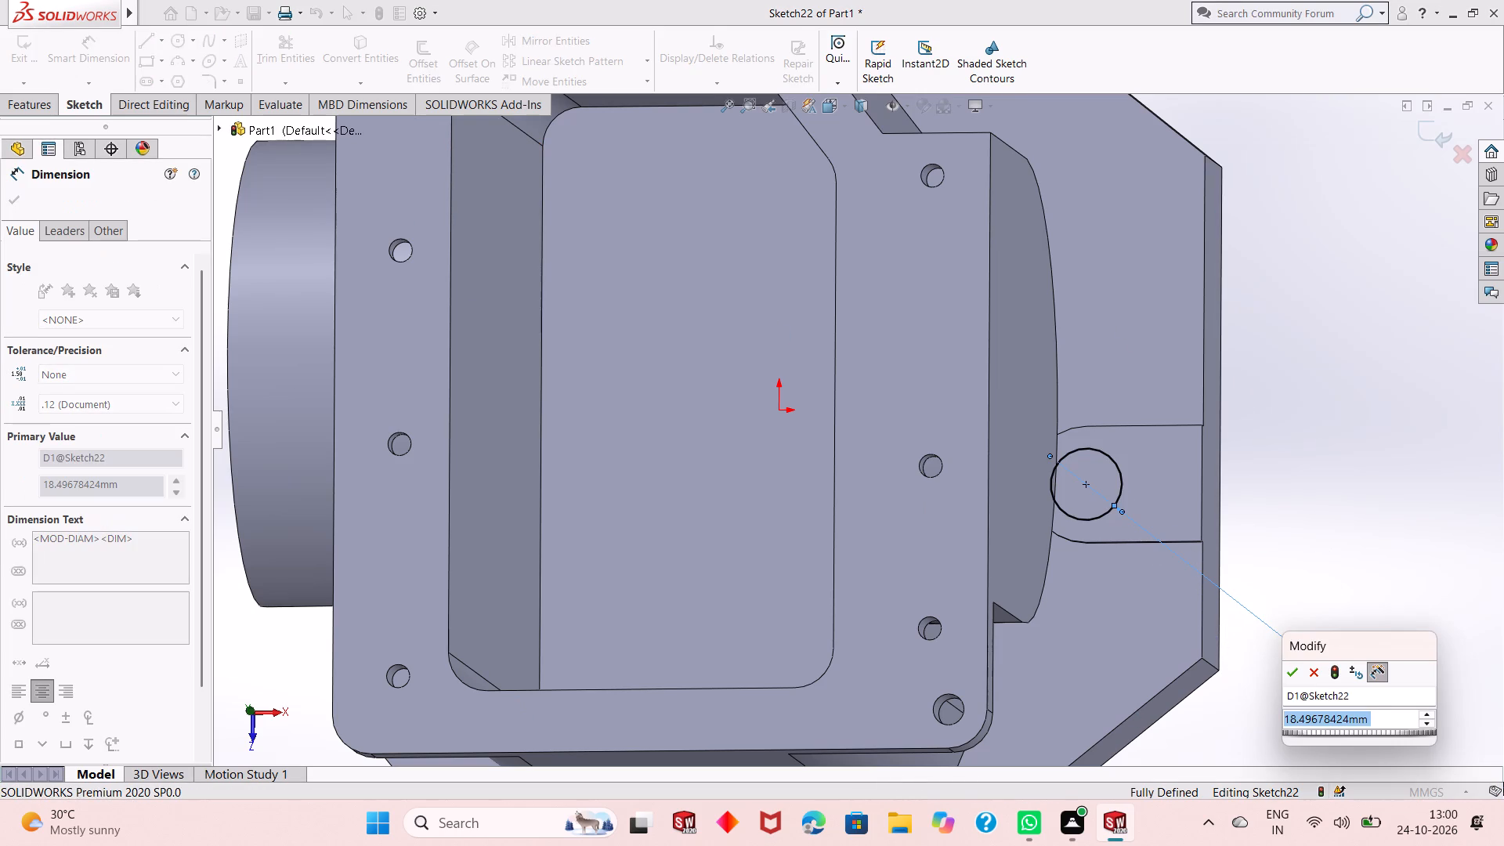
pyautogui.write('15')
pyautogui.press('Return')
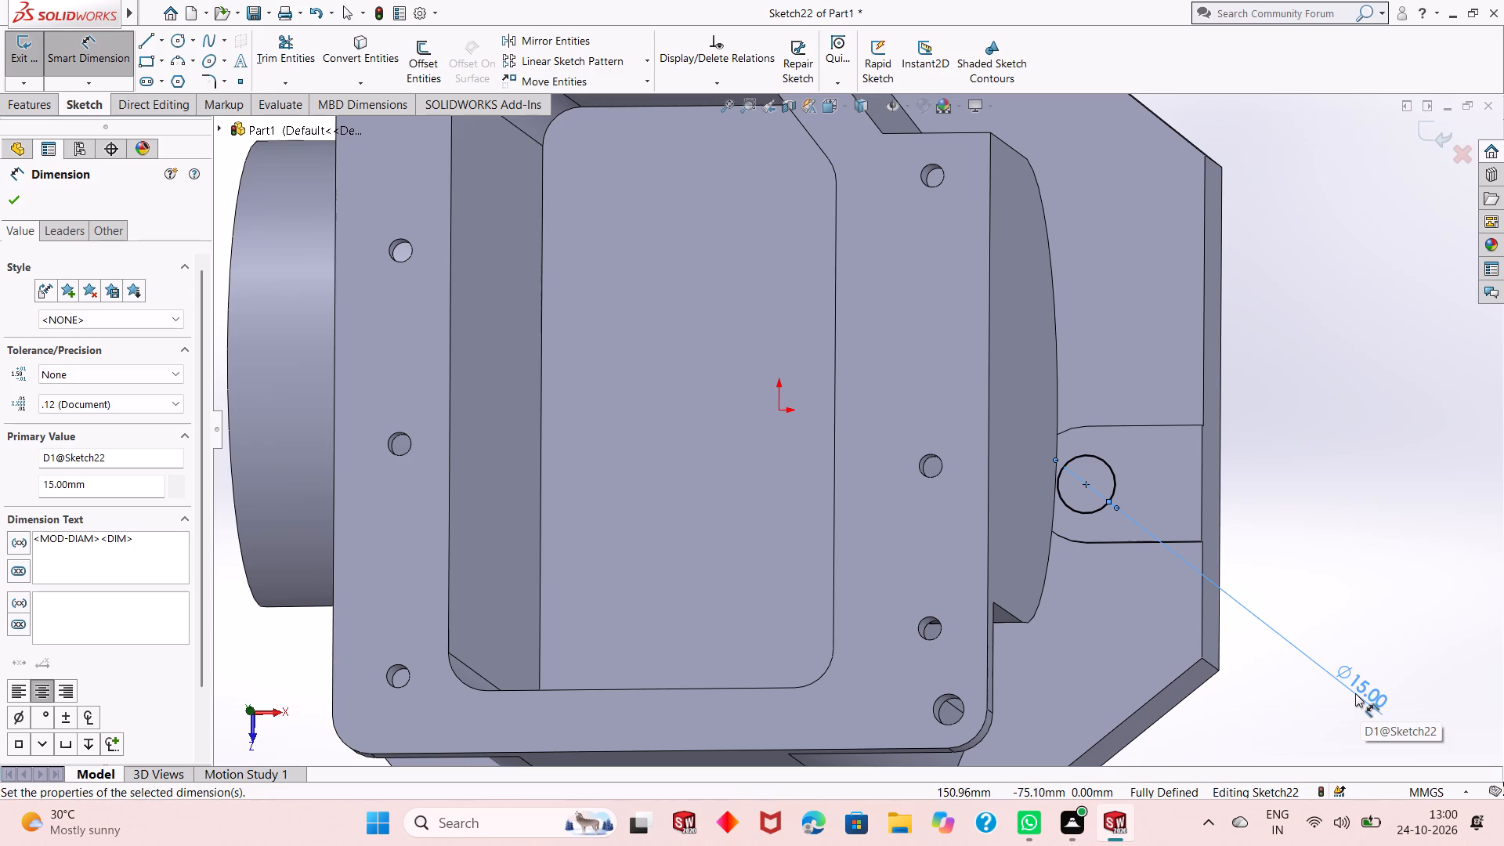
pyautogui.rightClick(1282, 405)
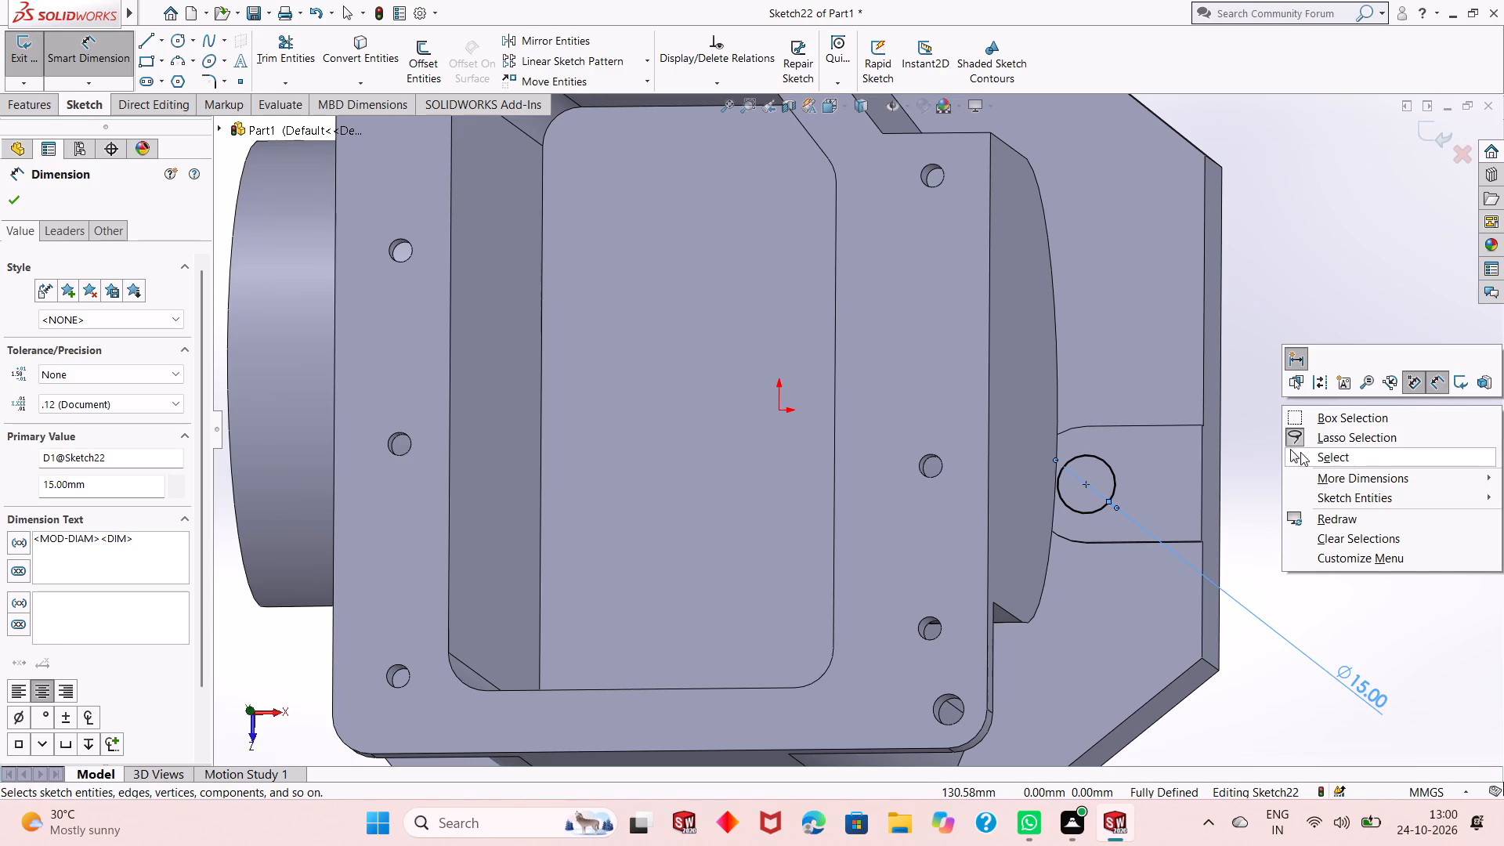
pyautogui.click(1300, 459)
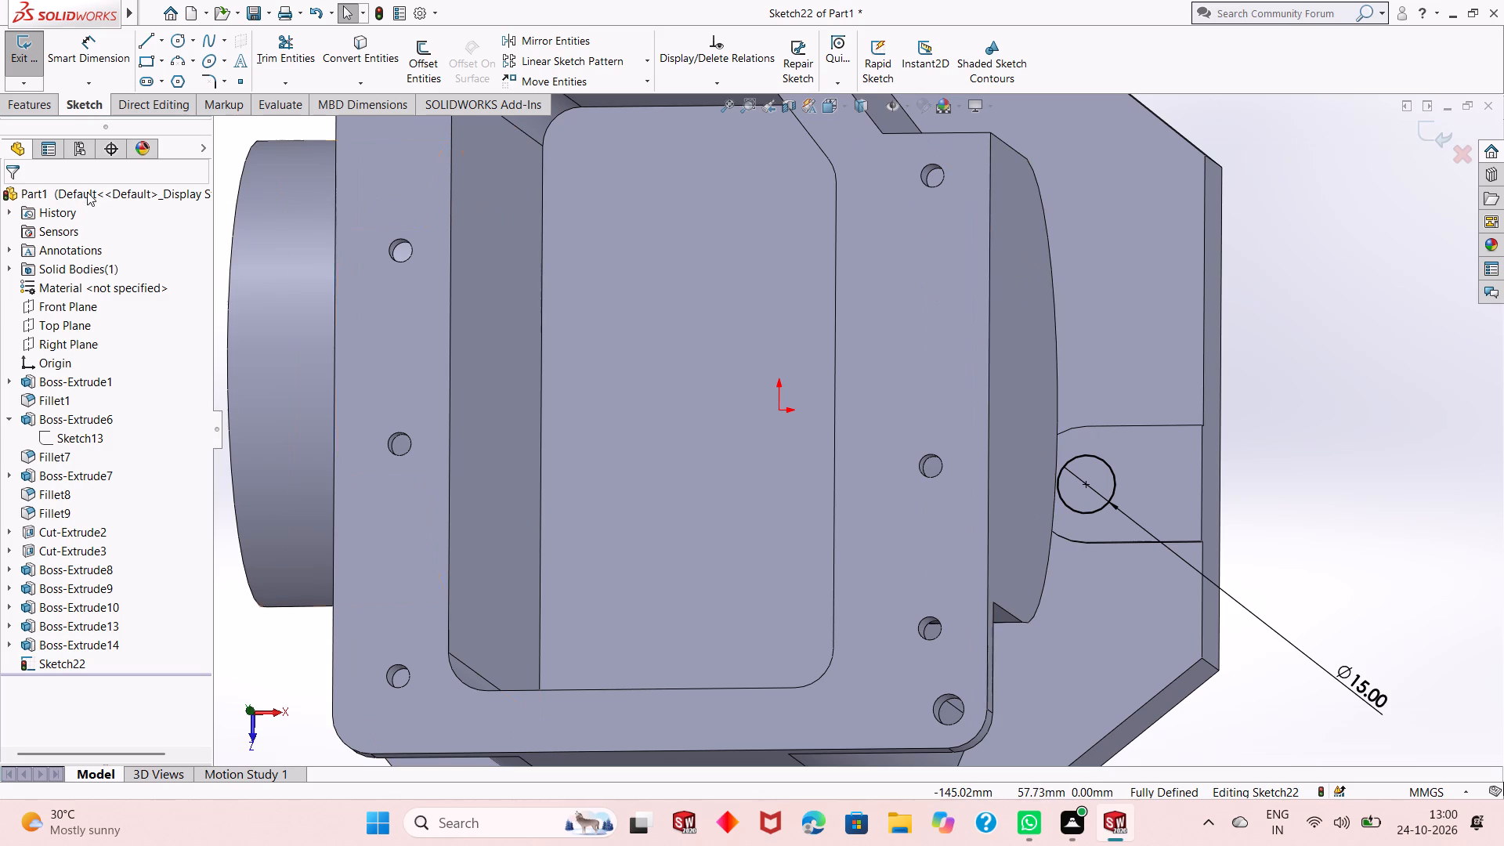
# Draw connected lines from the circle about 30 mm to the pad's outer edge, 15 mm along it, and about 29 mm back to the circle.
pyautogui.click(146, 44)
pyautogui.click(1084, 457)
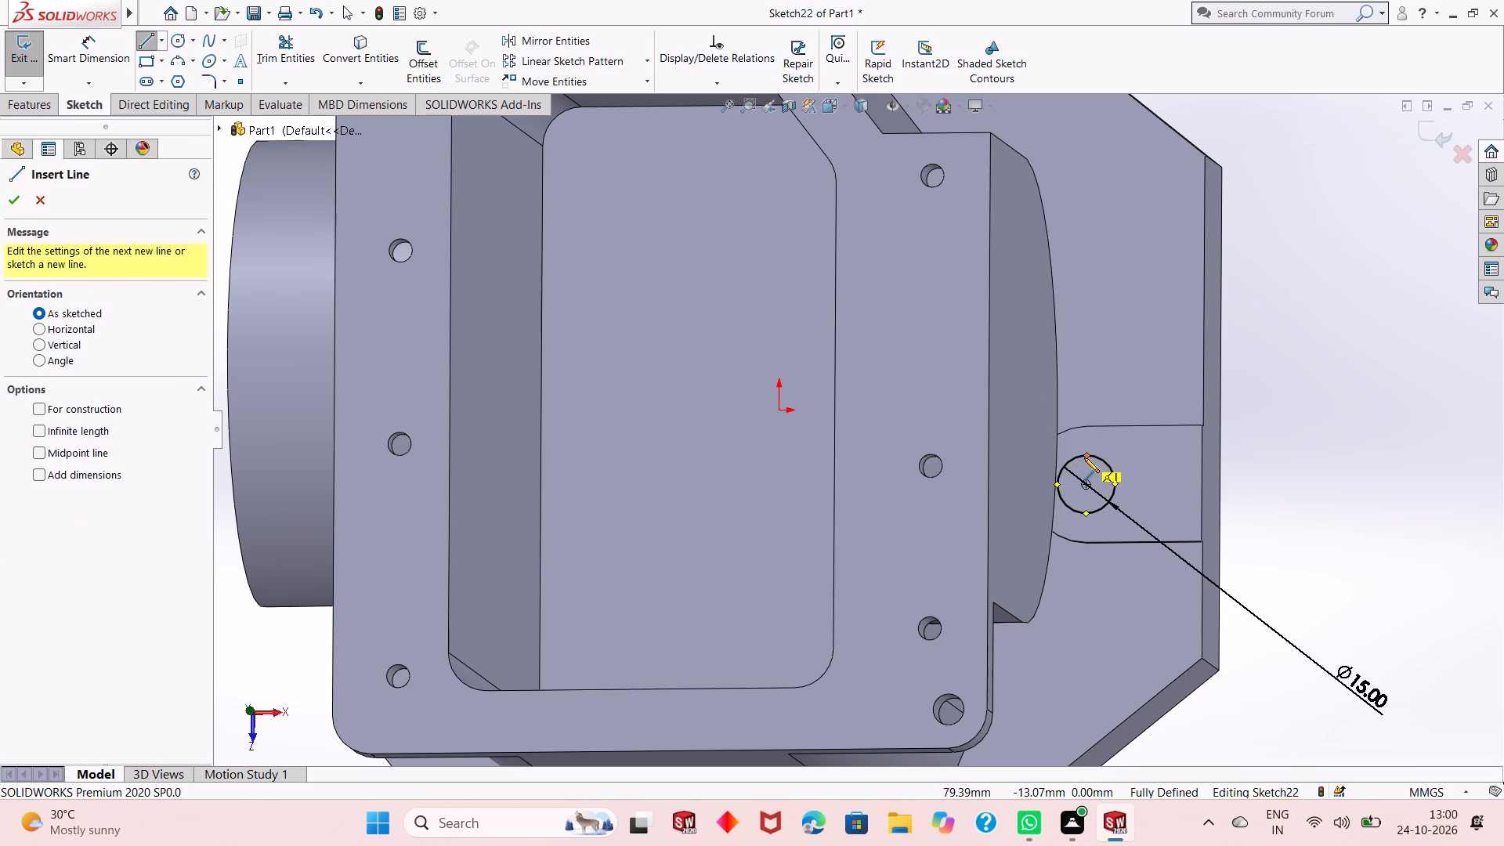
pyautogui.click(1202, 455)
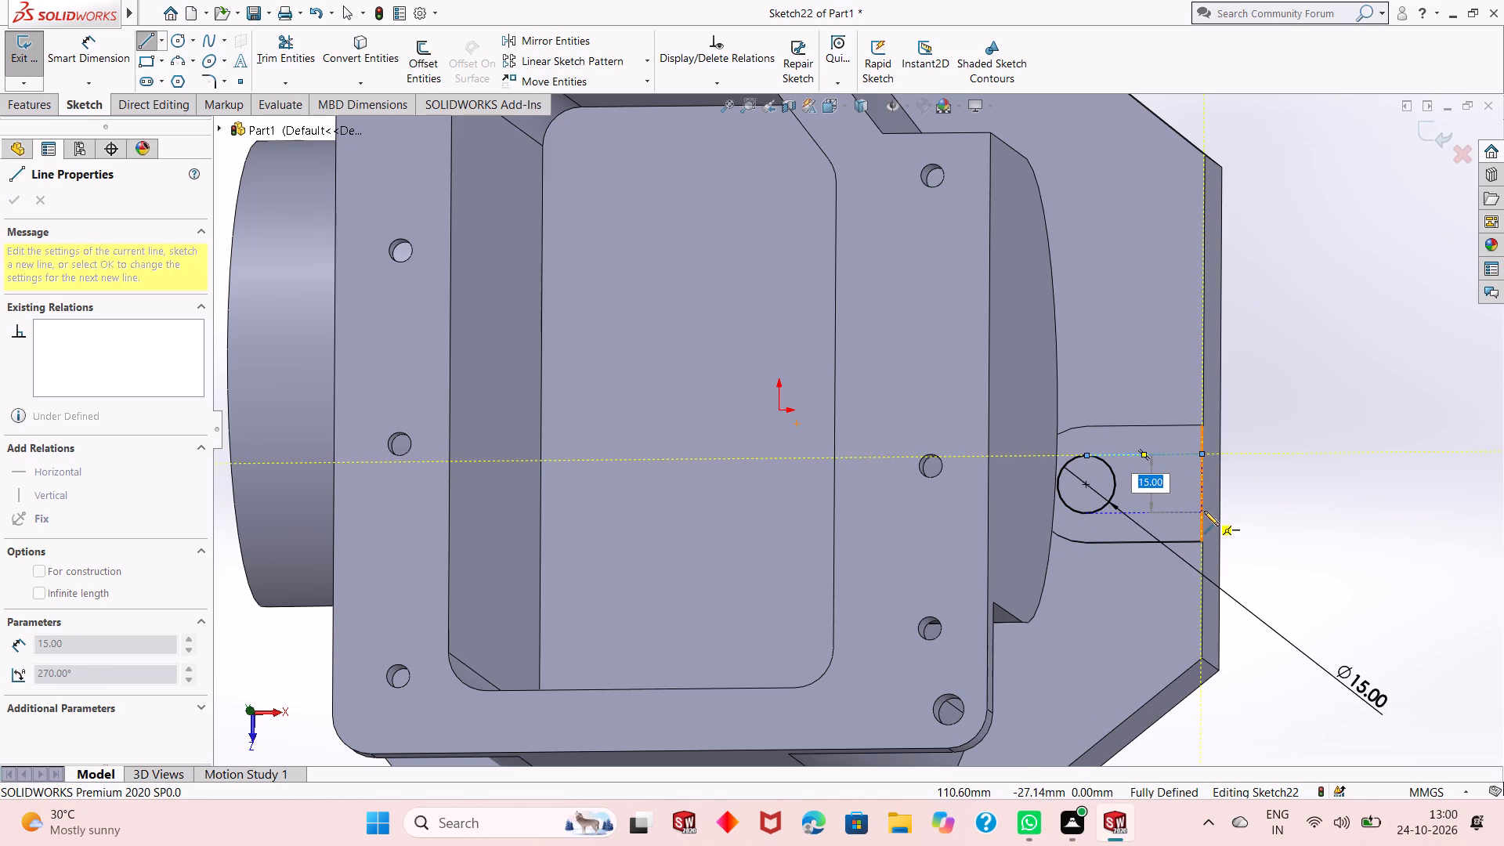
pyautogui.click(1204, 511)
pyautogui.click(1091, 516)
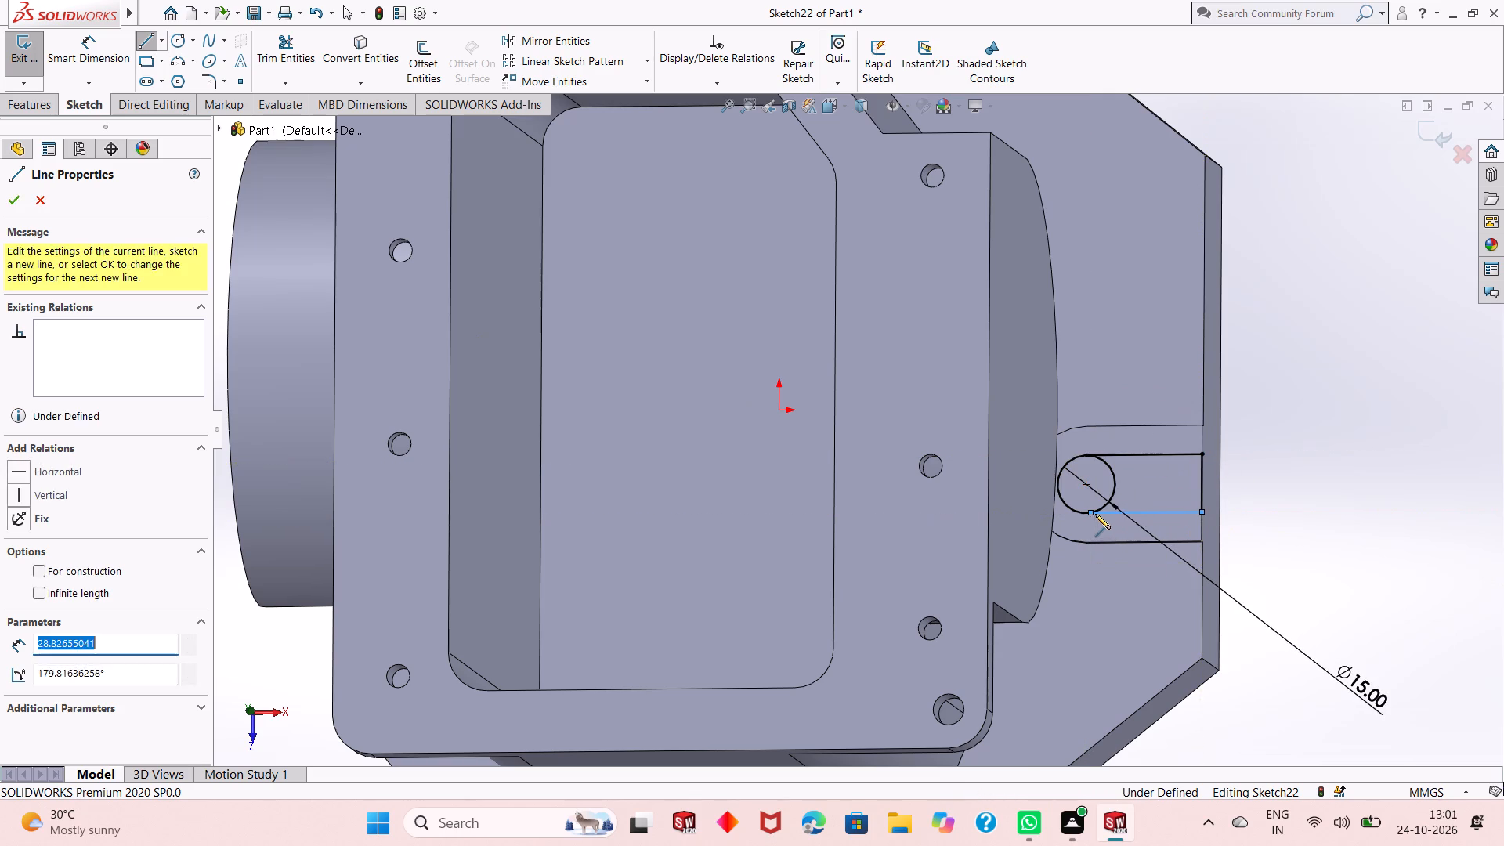
pyautogui.rightClick(1338, 461)
pyautogui.click(1360, 472)
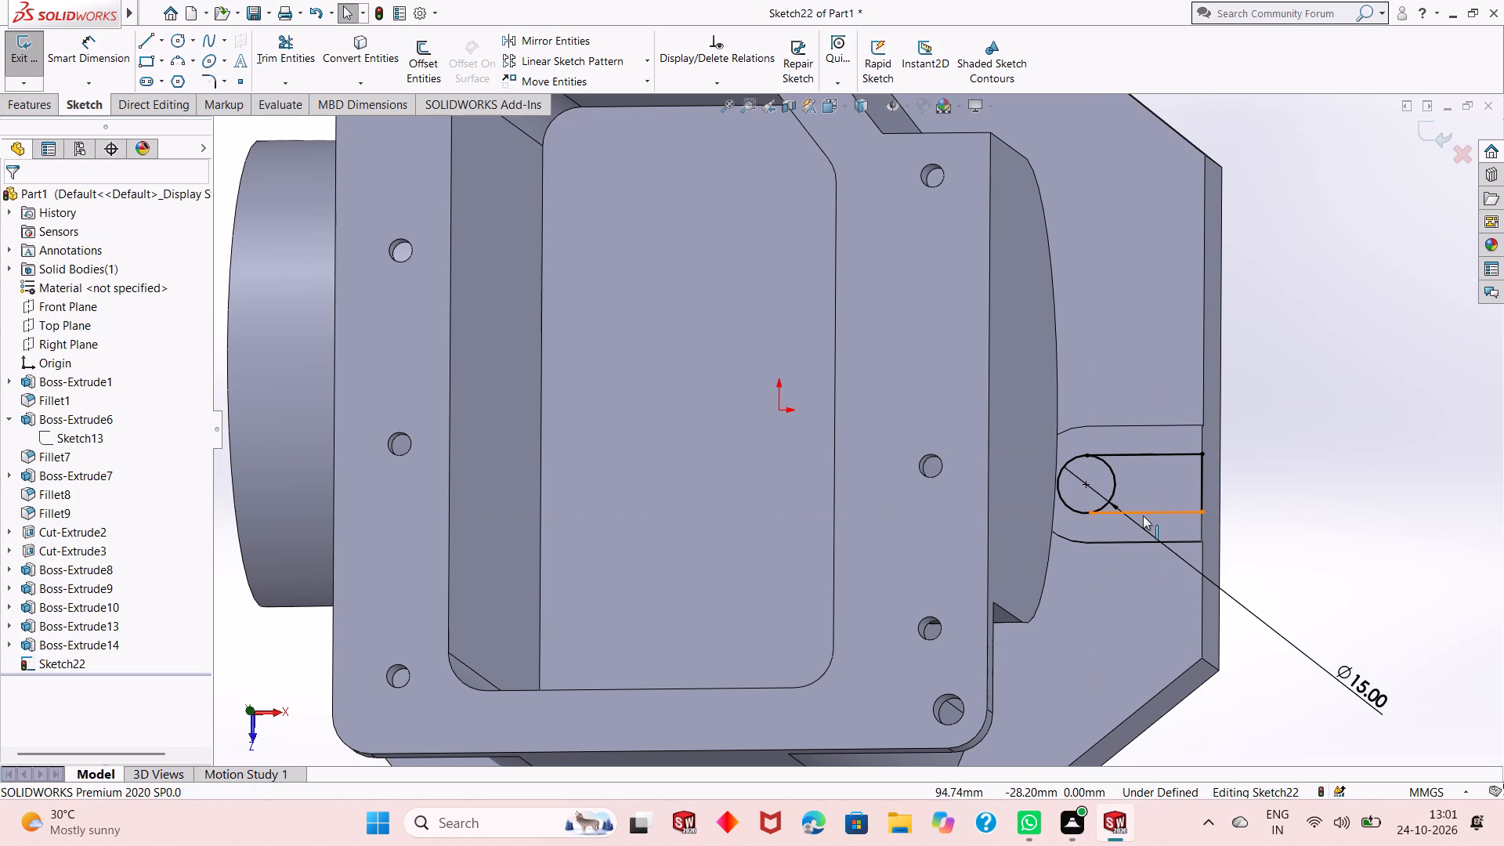
# Make the returning line tangent to the 15 mm circle.
pyautogui.click(1143, 515)
pyautogui.keyDown('ctrl'); pyautogui.click(1116, 490); pyautogui.keyUp('ctrl')
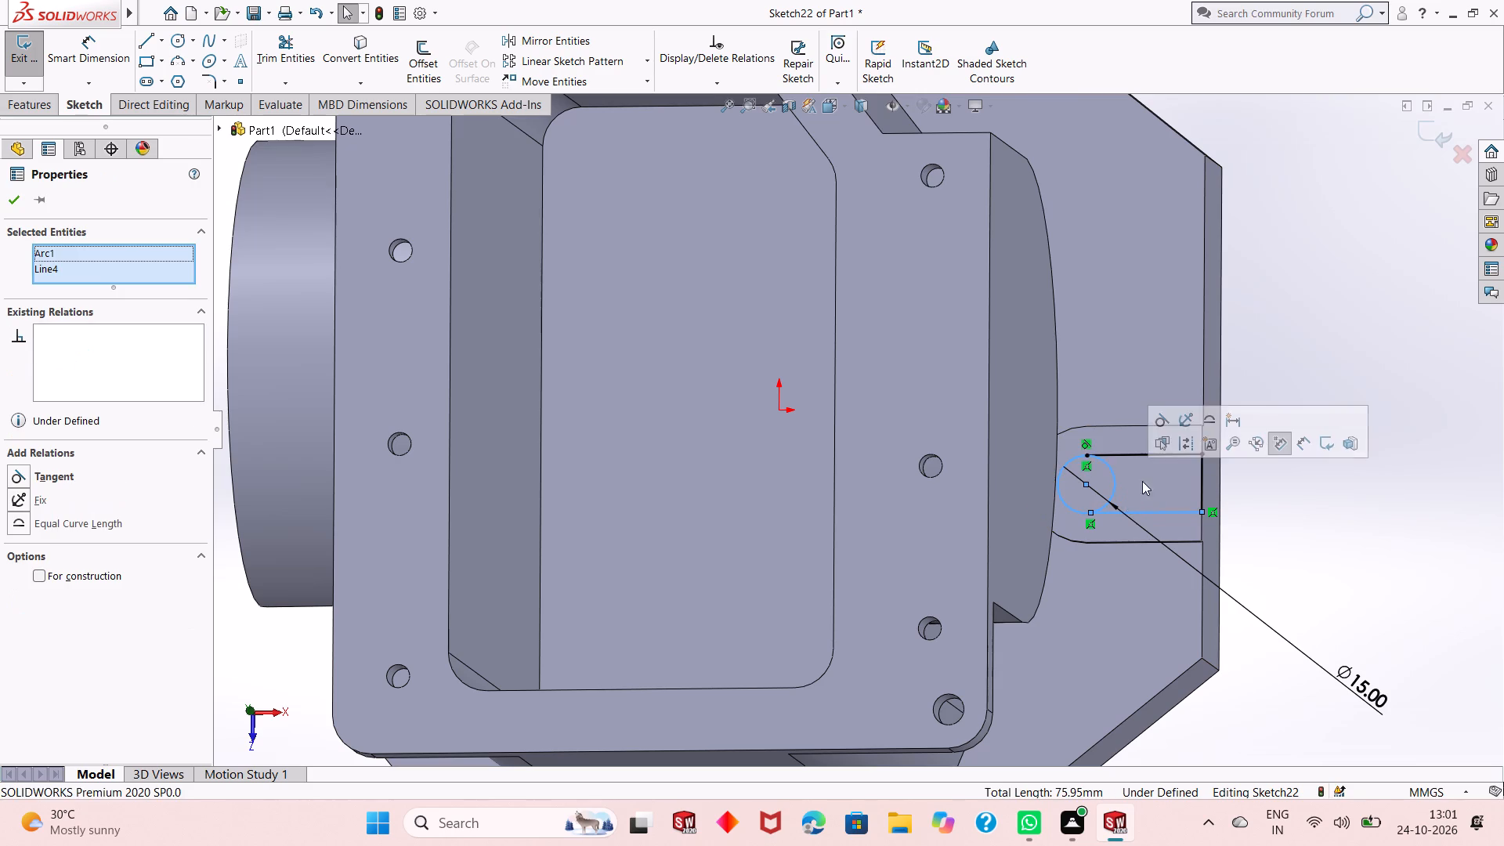
pyautogui.click(1170, 424)
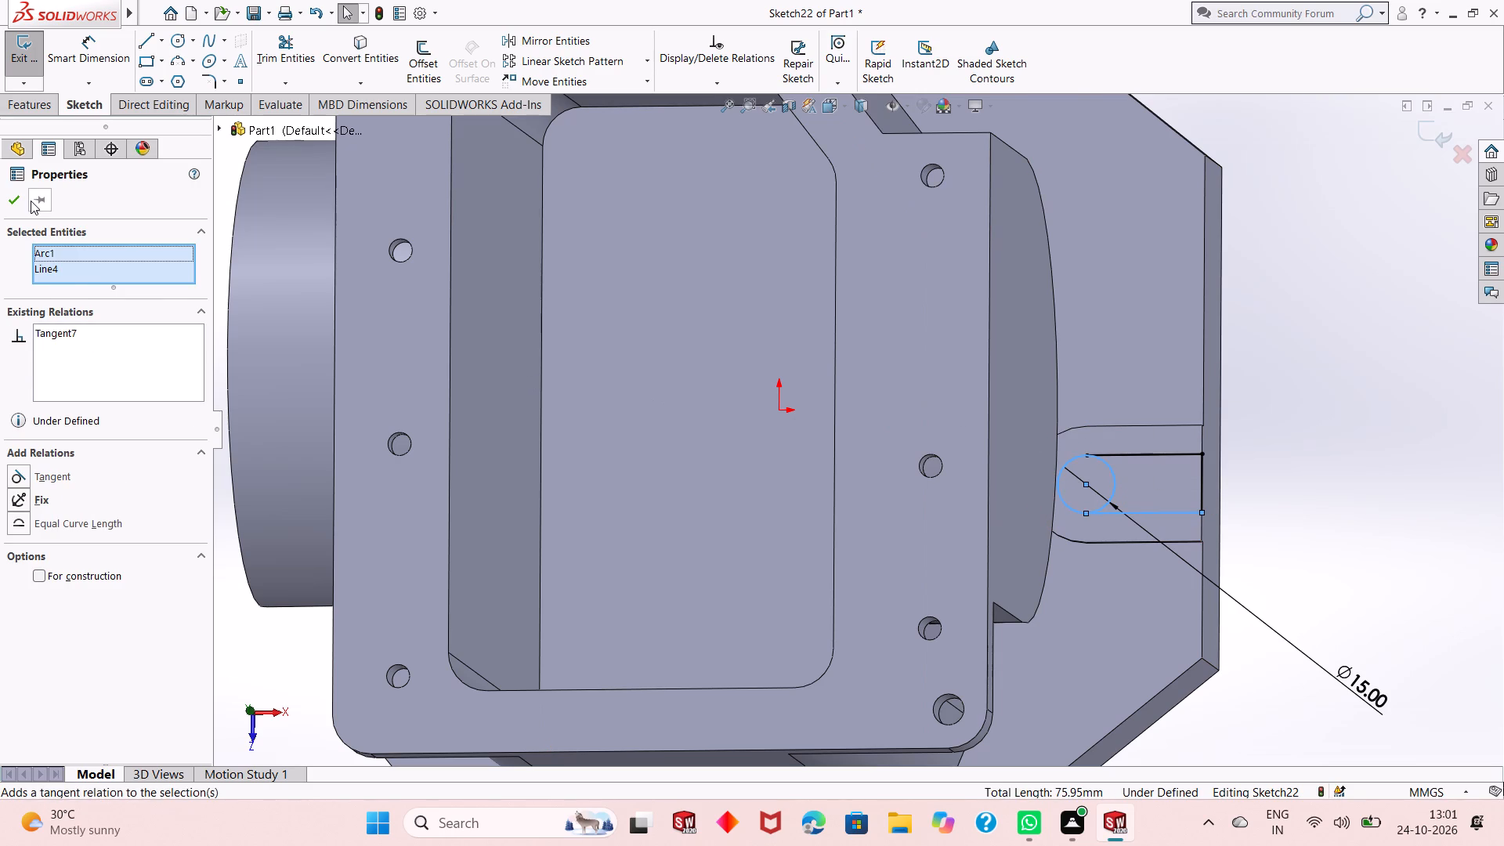
pyautogui.click(20, 202)
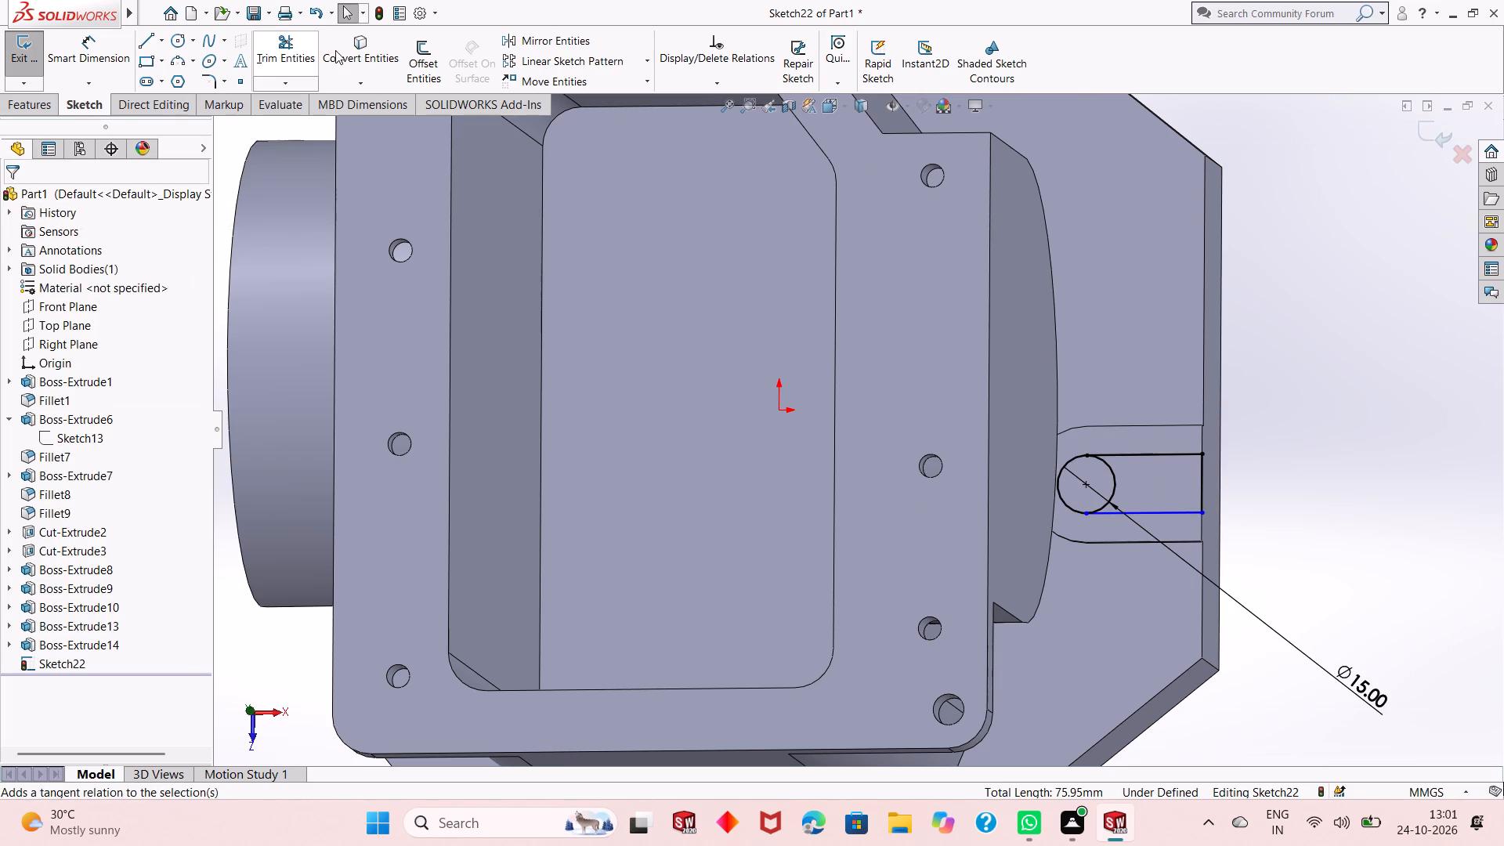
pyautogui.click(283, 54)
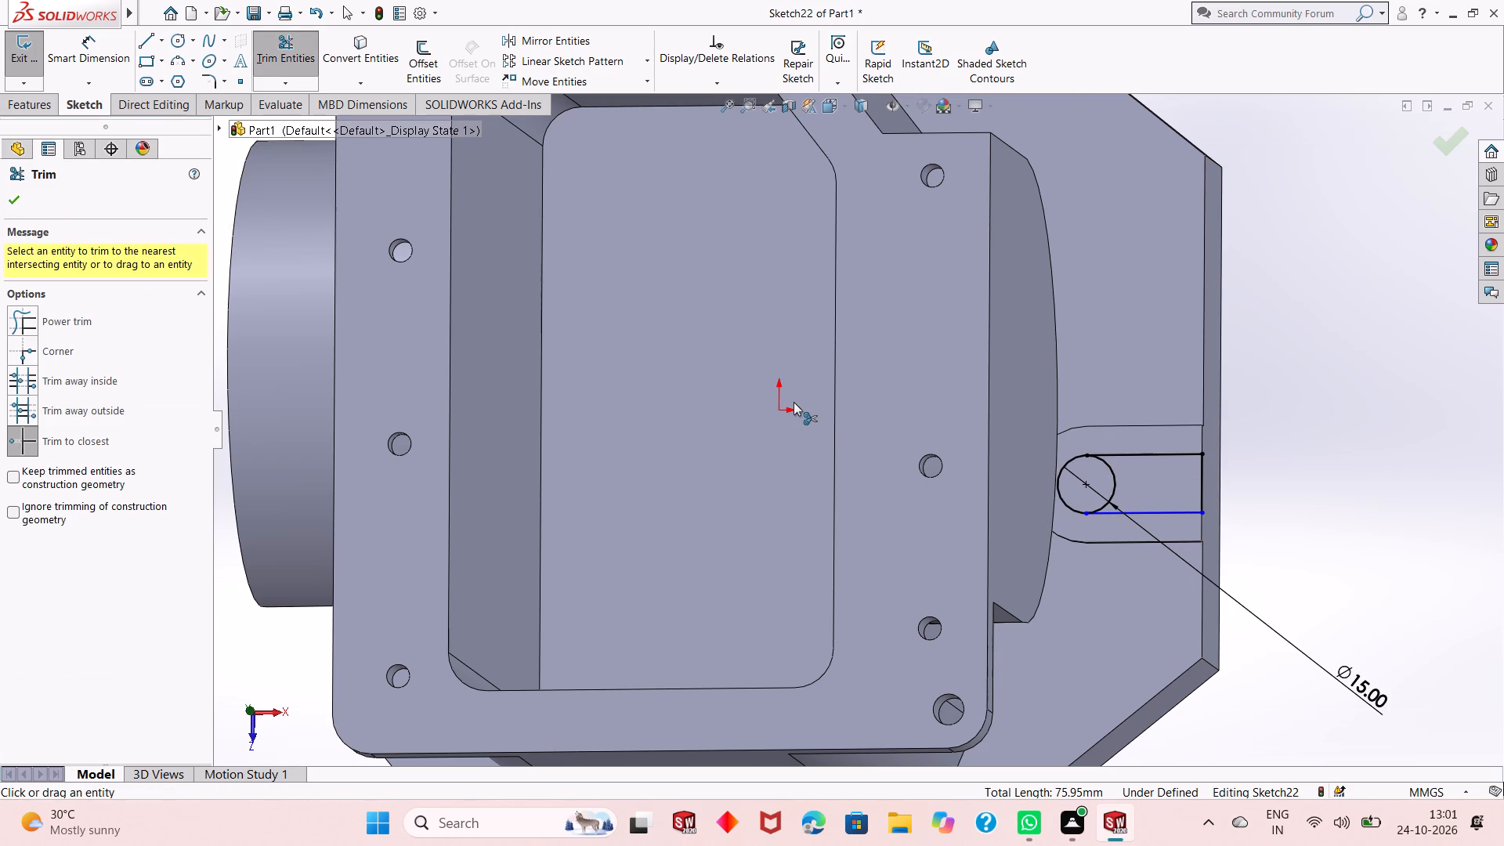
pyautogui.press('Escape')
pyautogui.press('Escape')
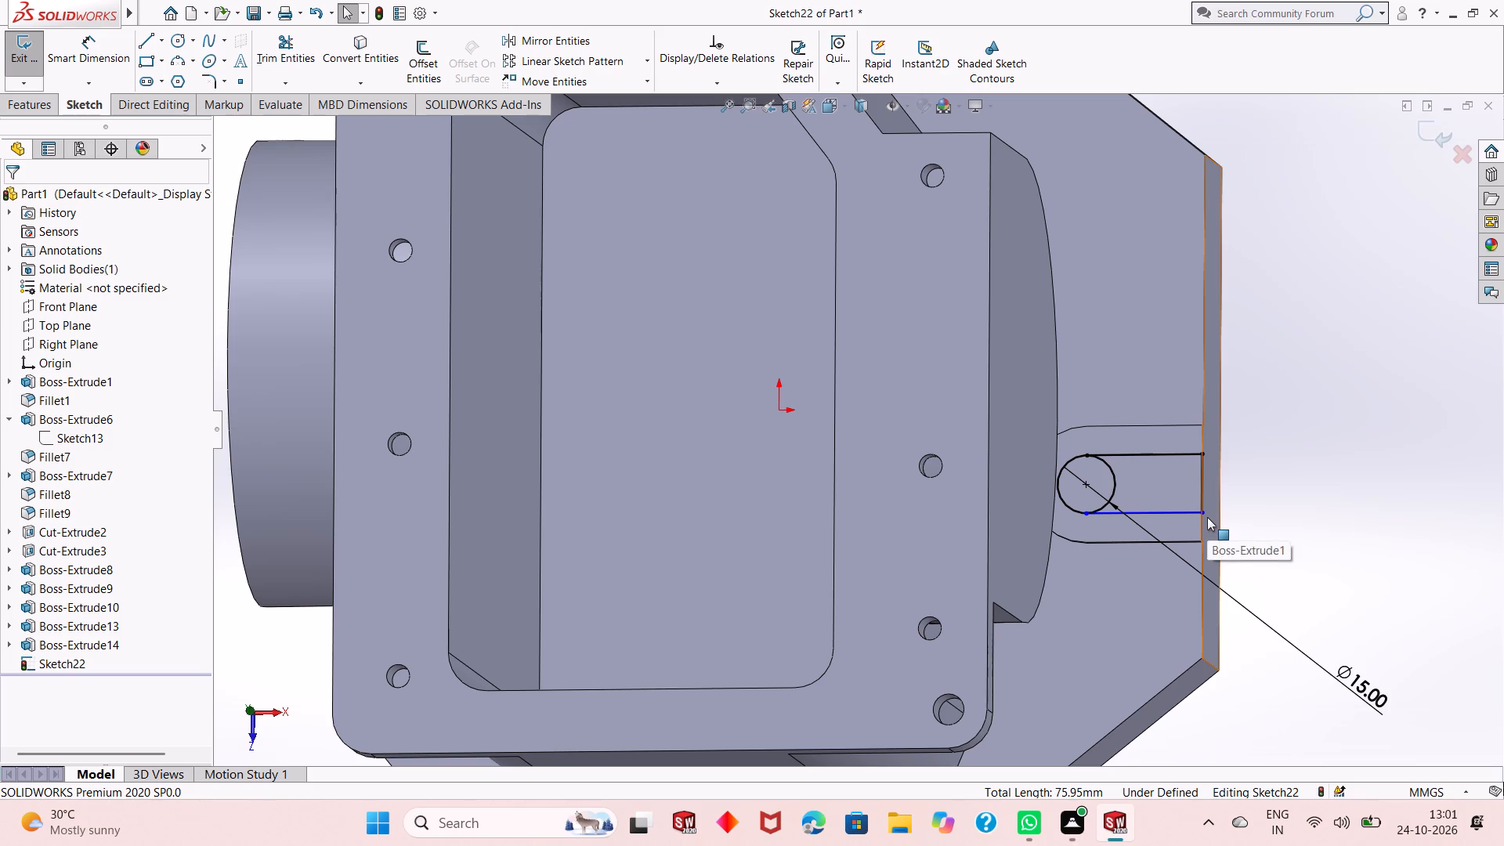
# Fix the tangent line's endpoint on the pad's outer edge.
pyautogui.click(1201, 510)
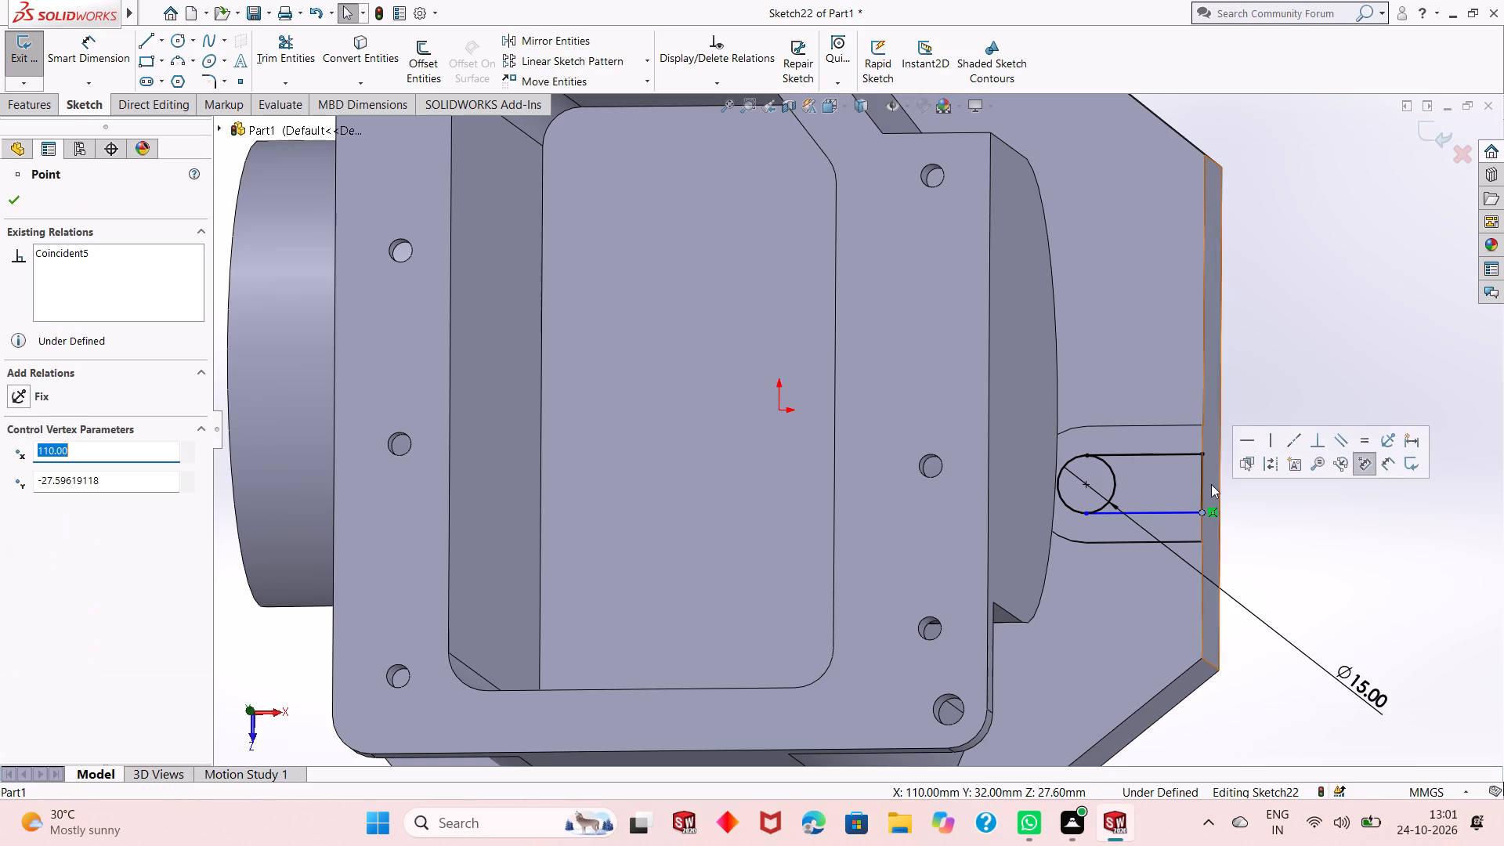
pyautogui.click(1382, 442)
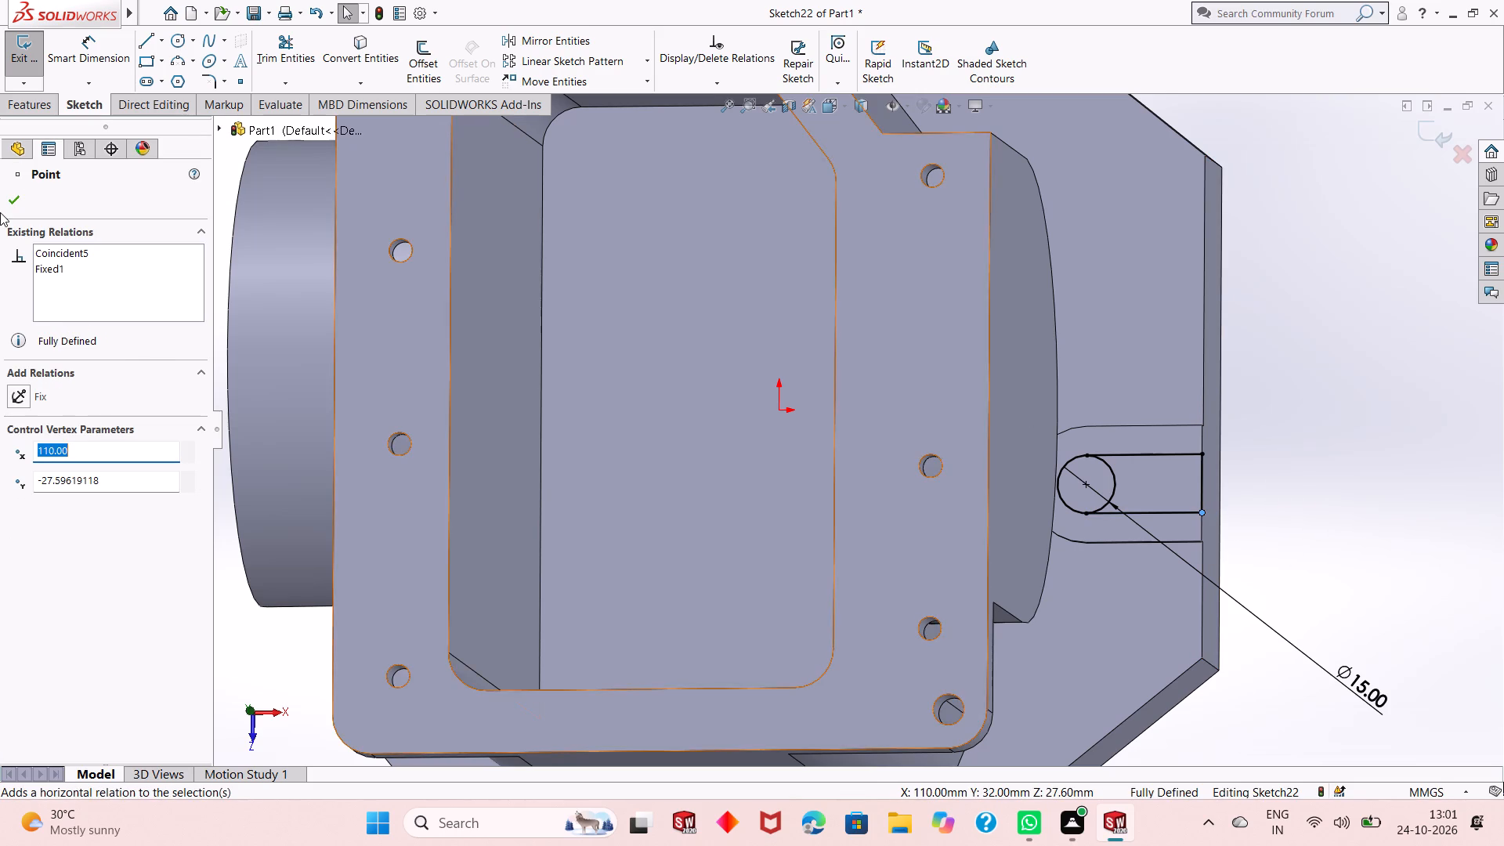
pyautogui.press('Escape')
# Trim away the 15 mm circle's inner arc facing the outer edge, leaving a closed slot profile.
pyautogui.click(284, 52)
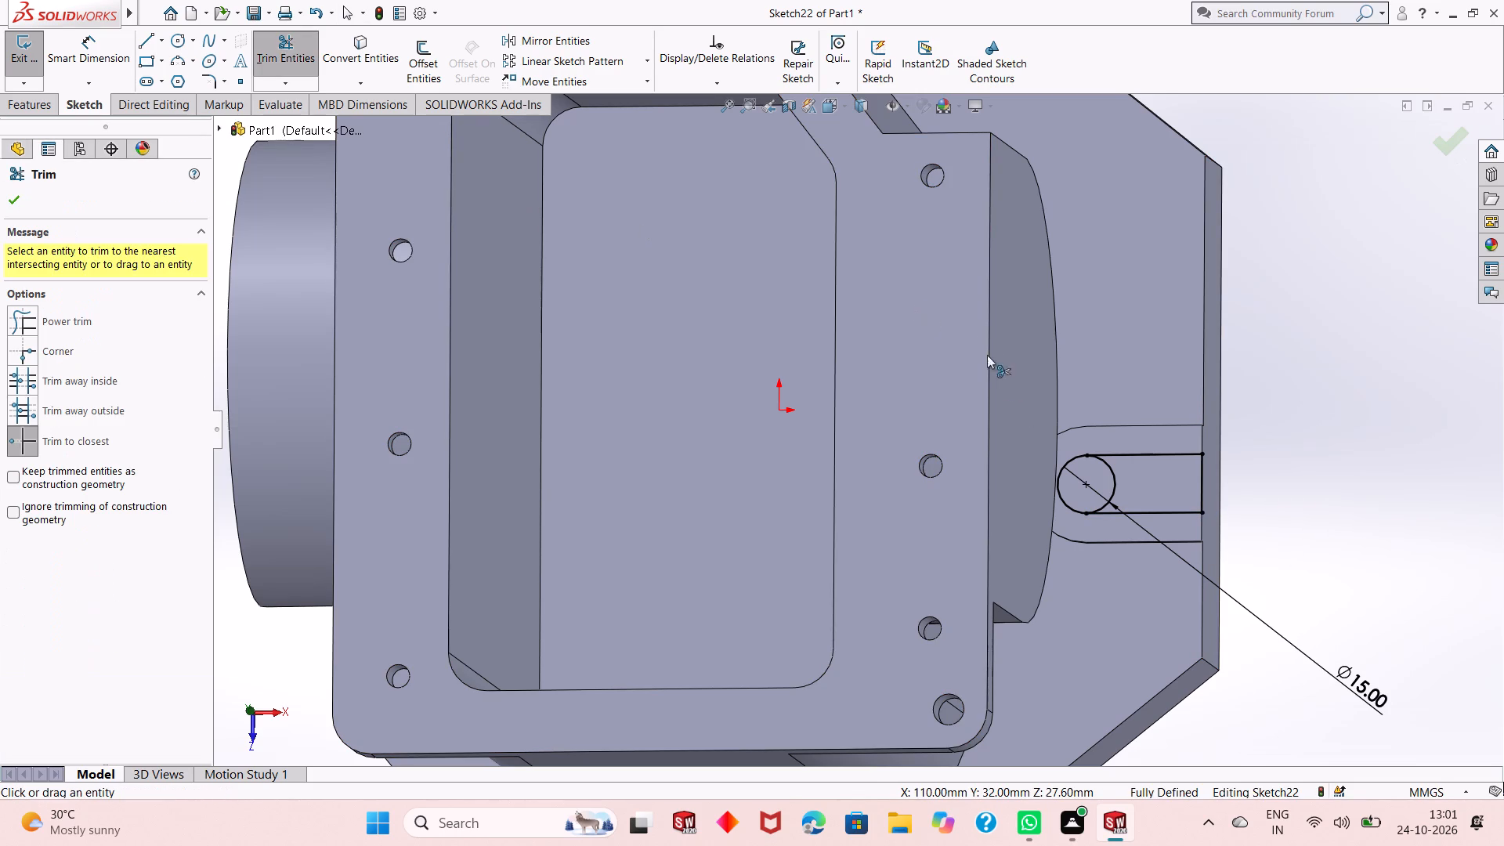
pyautogui.click(1116, 474)
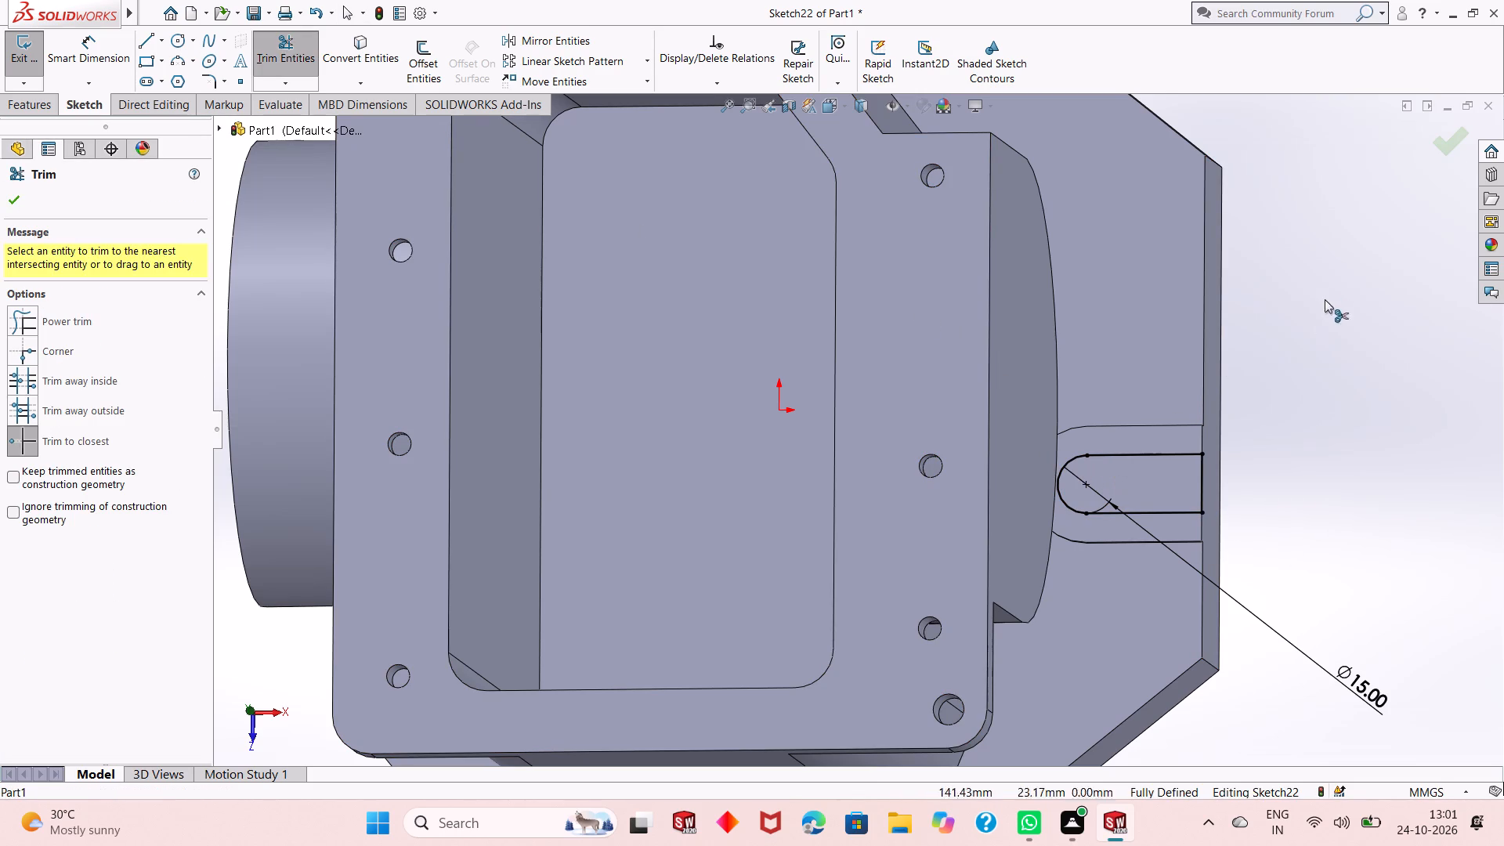
pyautogui.rightClick(1318, 266)
pyautogui.click(1318, 319)
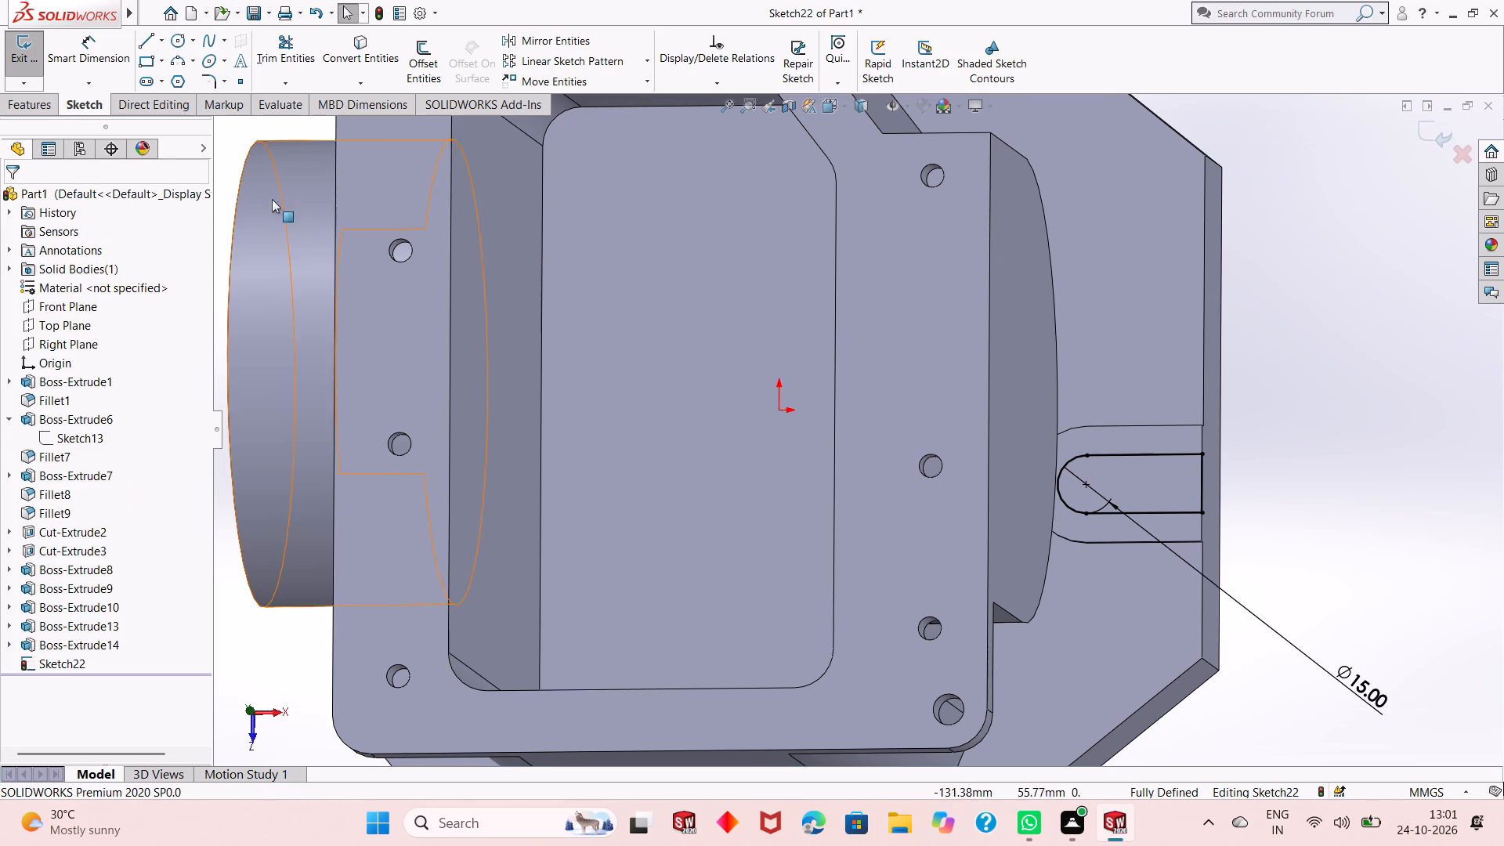
# Cut-extrude the slot profile Through All to open the slot through the pad and base.
pyautogui.click(38, 103)
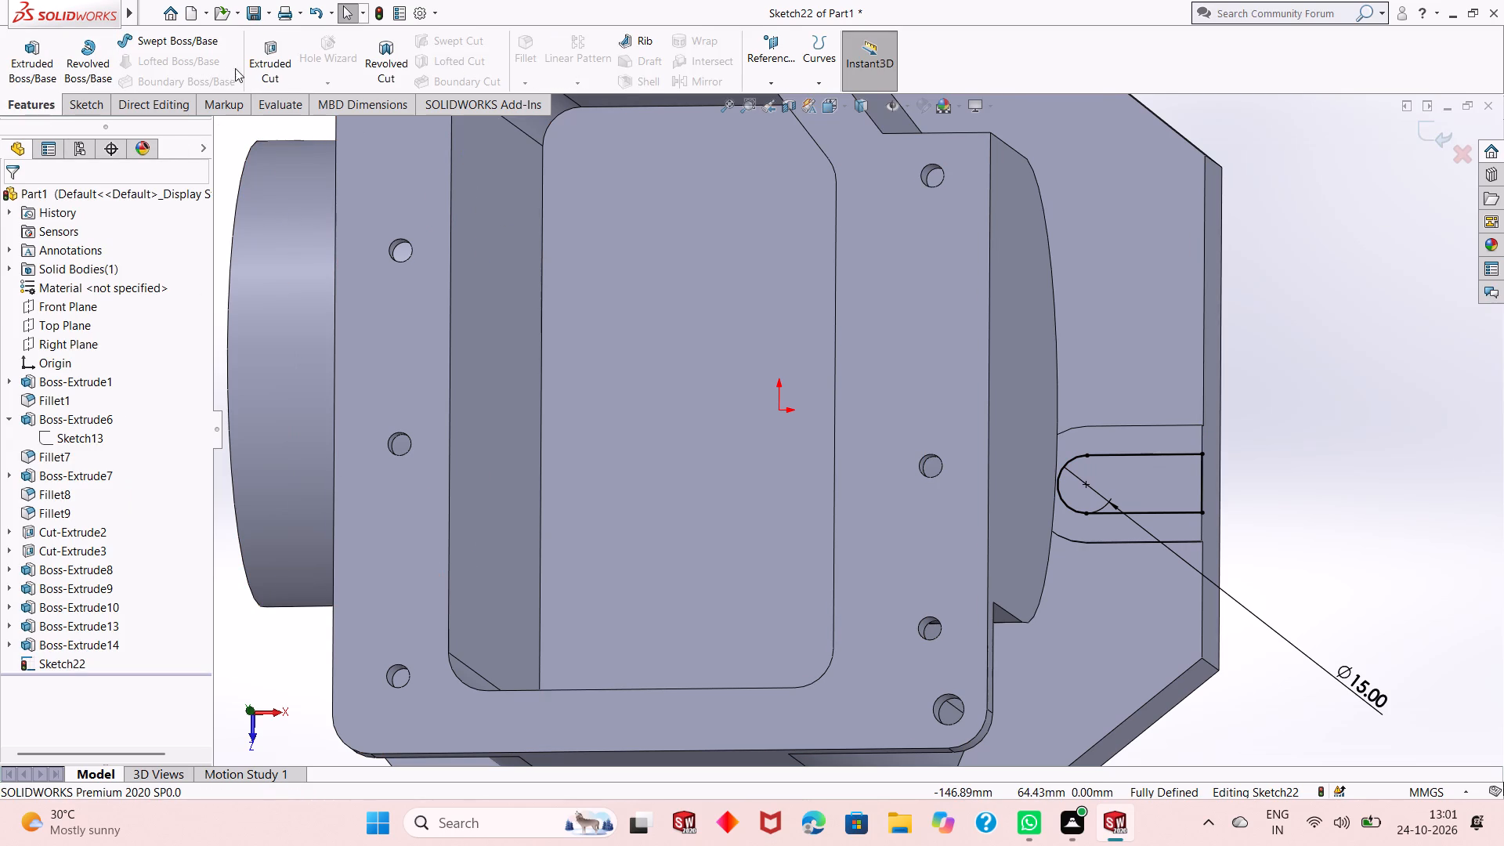
pyautogui.click(257, 68)
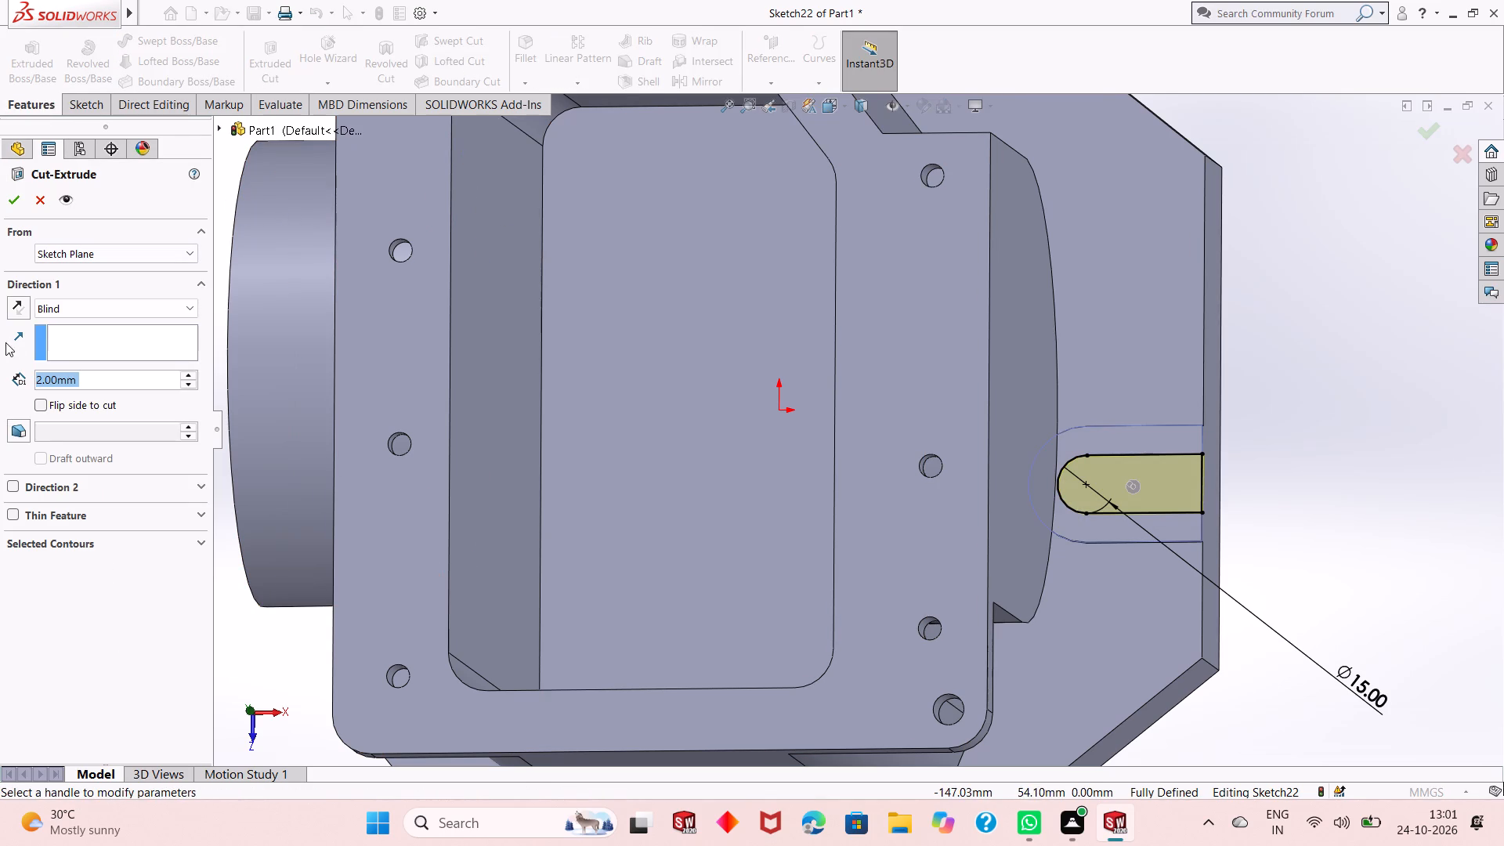
pyautogui.click(65, 318)
pyautogui.click(69, 316)
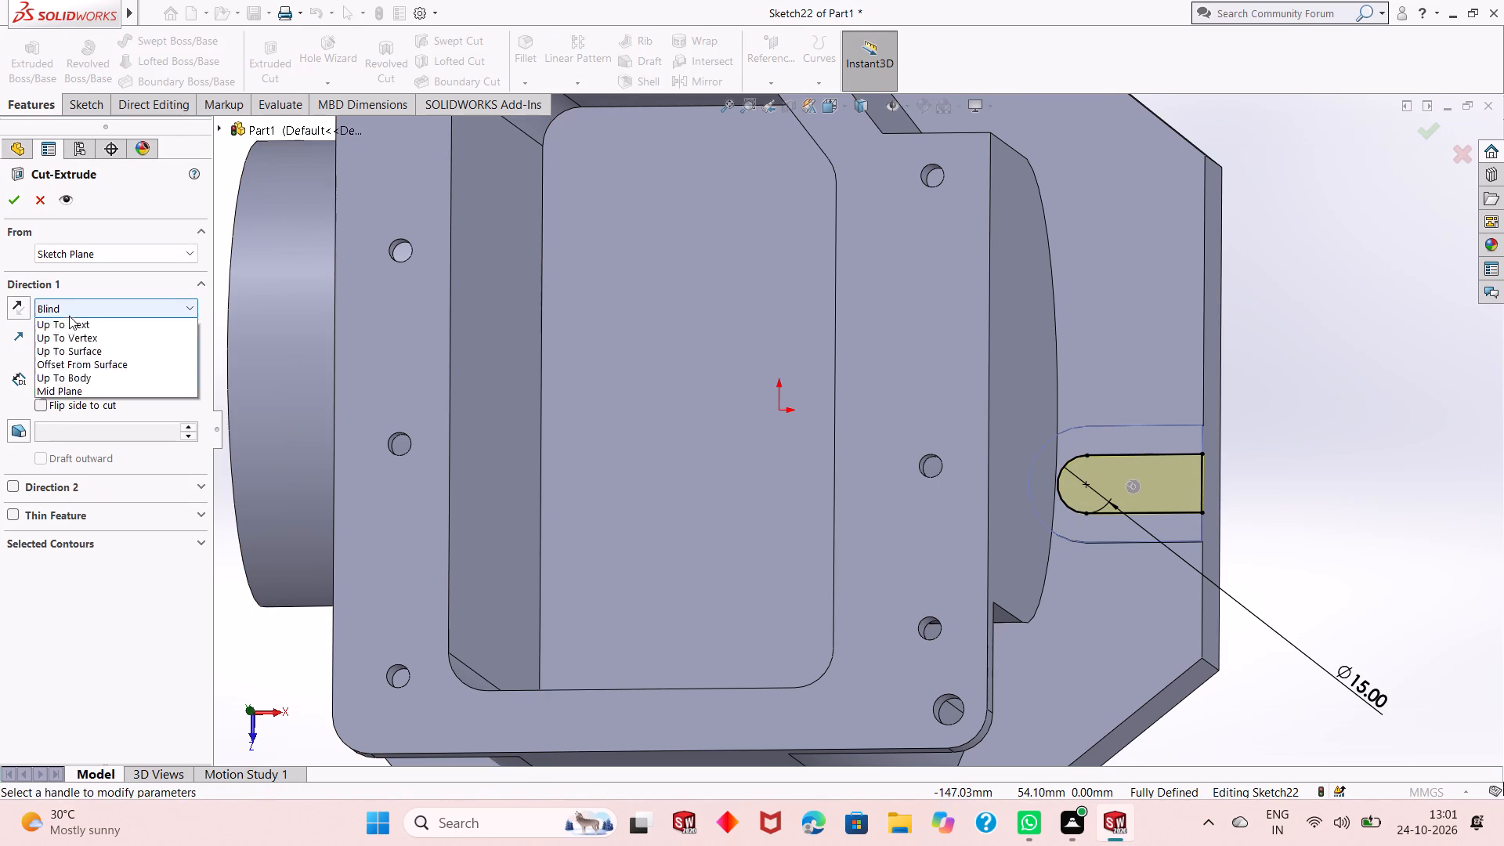
pyautogui.click(80, 334)
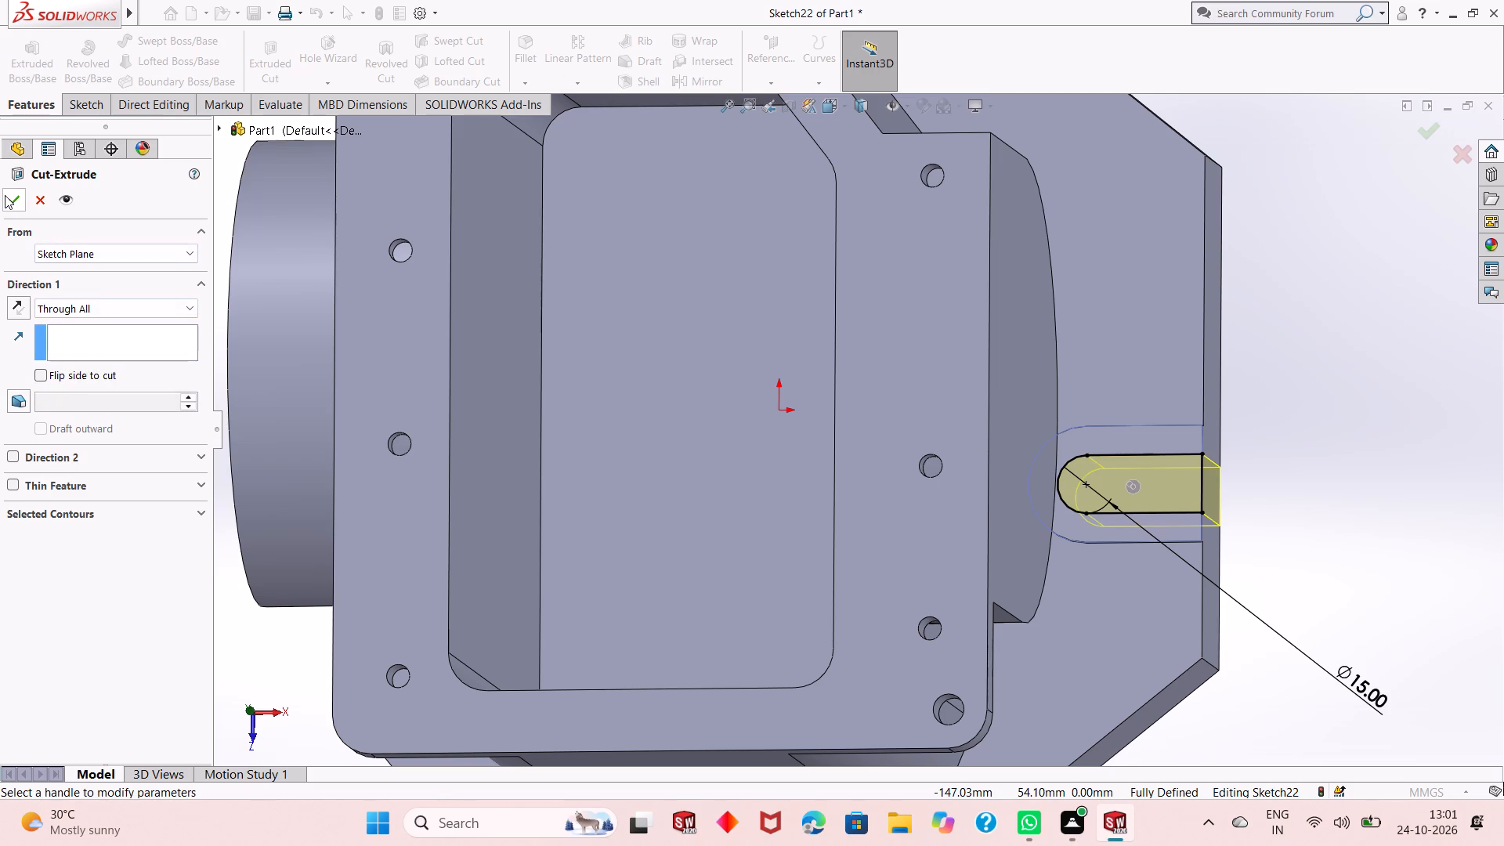
pyautogui.click(5, 195)
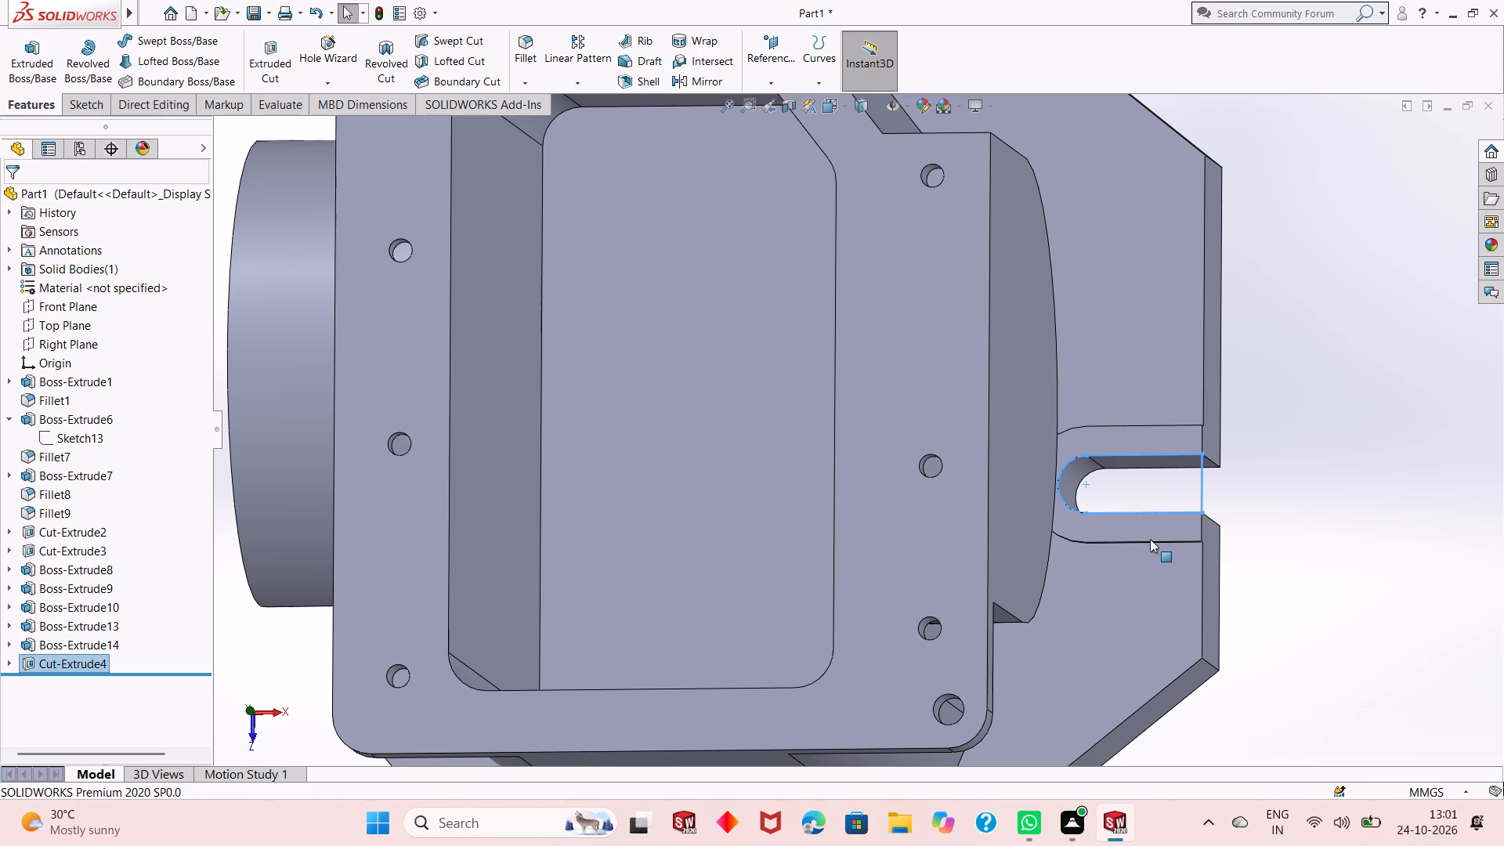
pyautogui.click(1311, 491)
# Create a reference plane offset 7 mm from the Front Plane with the offset direction flipped.
pyautogui.moveTo(1102, 551); pyautogui.dragTo(1094, 283, button='middle')
pyautogui.scroll(1, 988, 471)
pyautogui.moveTo(1015, 491); pyautogui.dragTo(818, 352, button='middle')
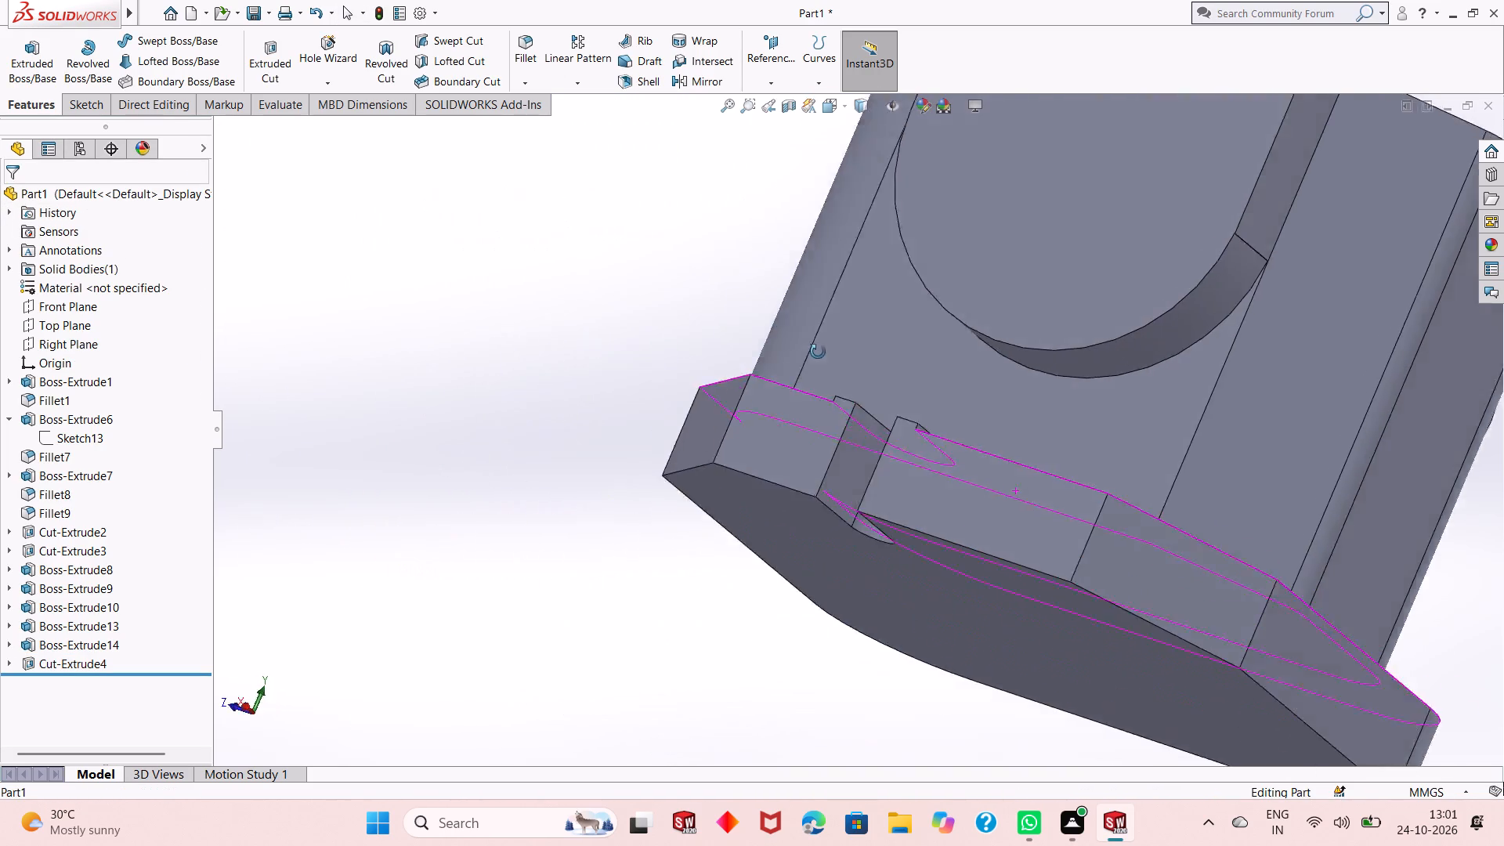
pyautogui.moveTo(818, 352); pyautogui.dragTo(853, 458, button='middle')
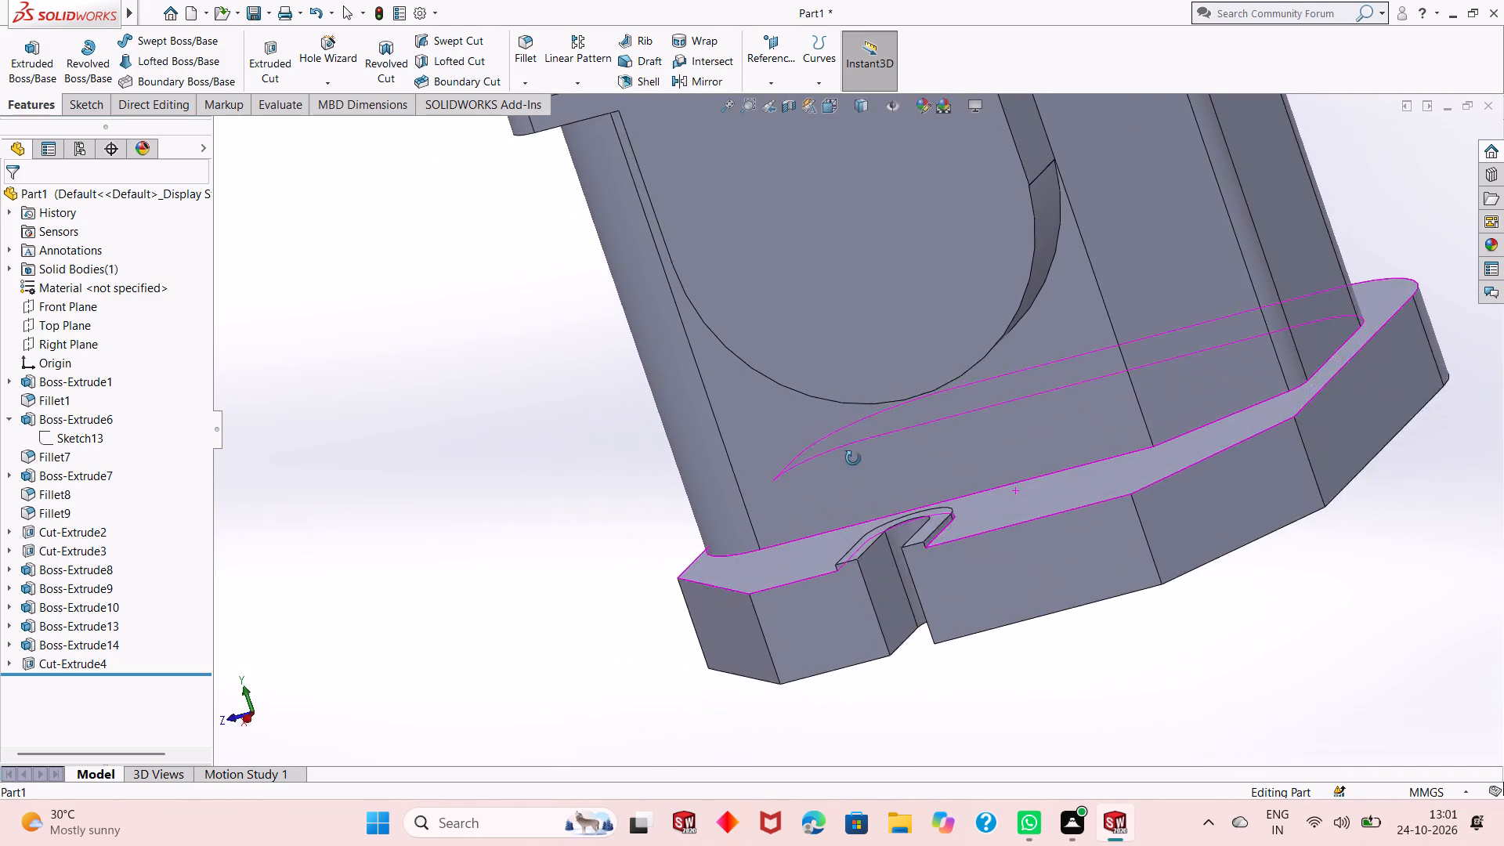
pyautogui.moveTo(853, 458); pyautogui.dragTo(877, 525, button='middle')
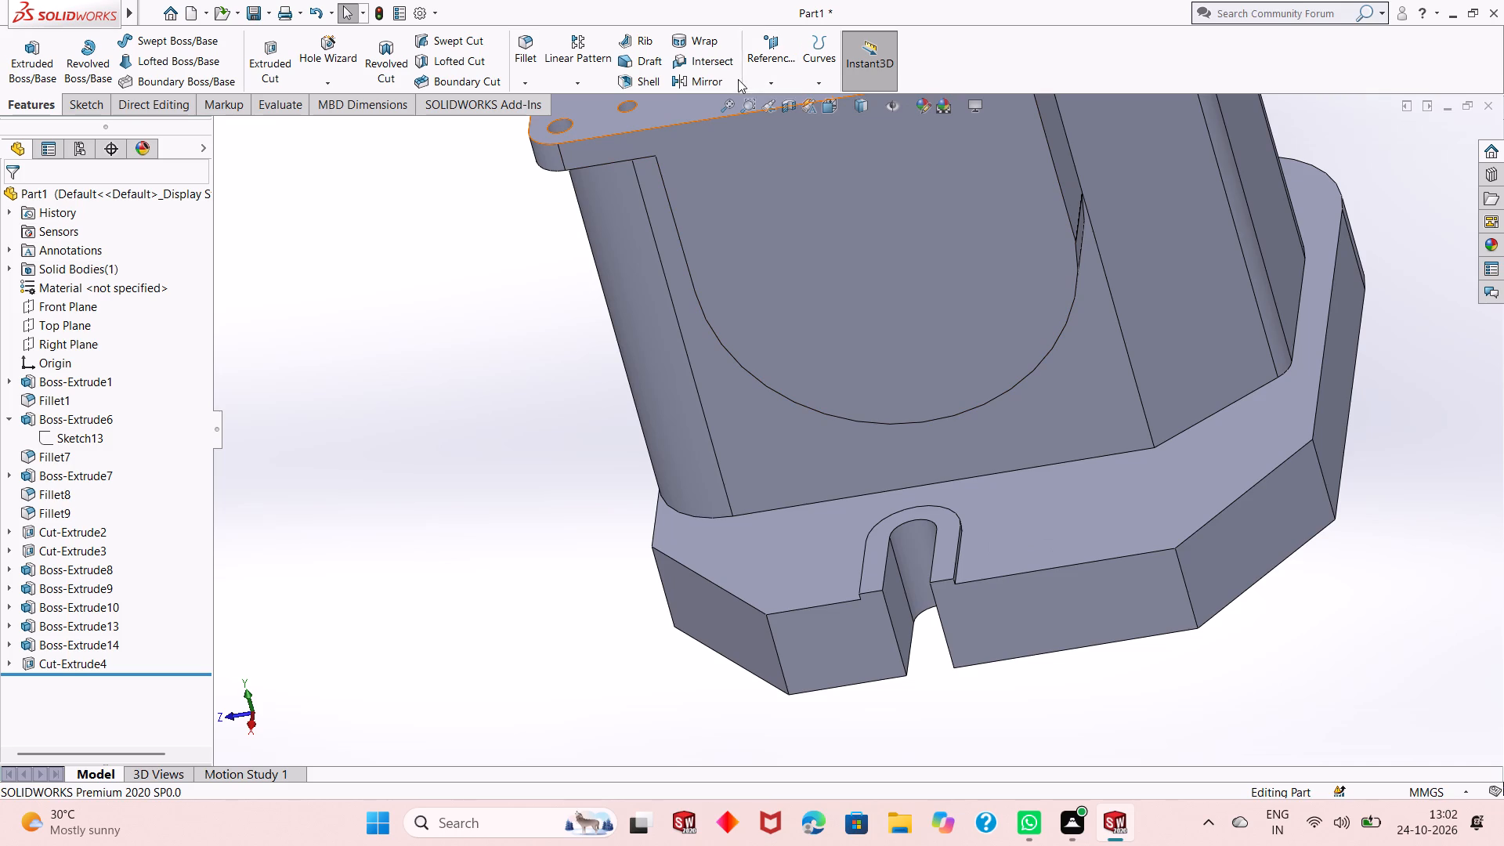
pyautogui.click(89, 315)
pyautogui.moveTo(734, 522); pyautogui.dragTo(742, 514, button='middle')
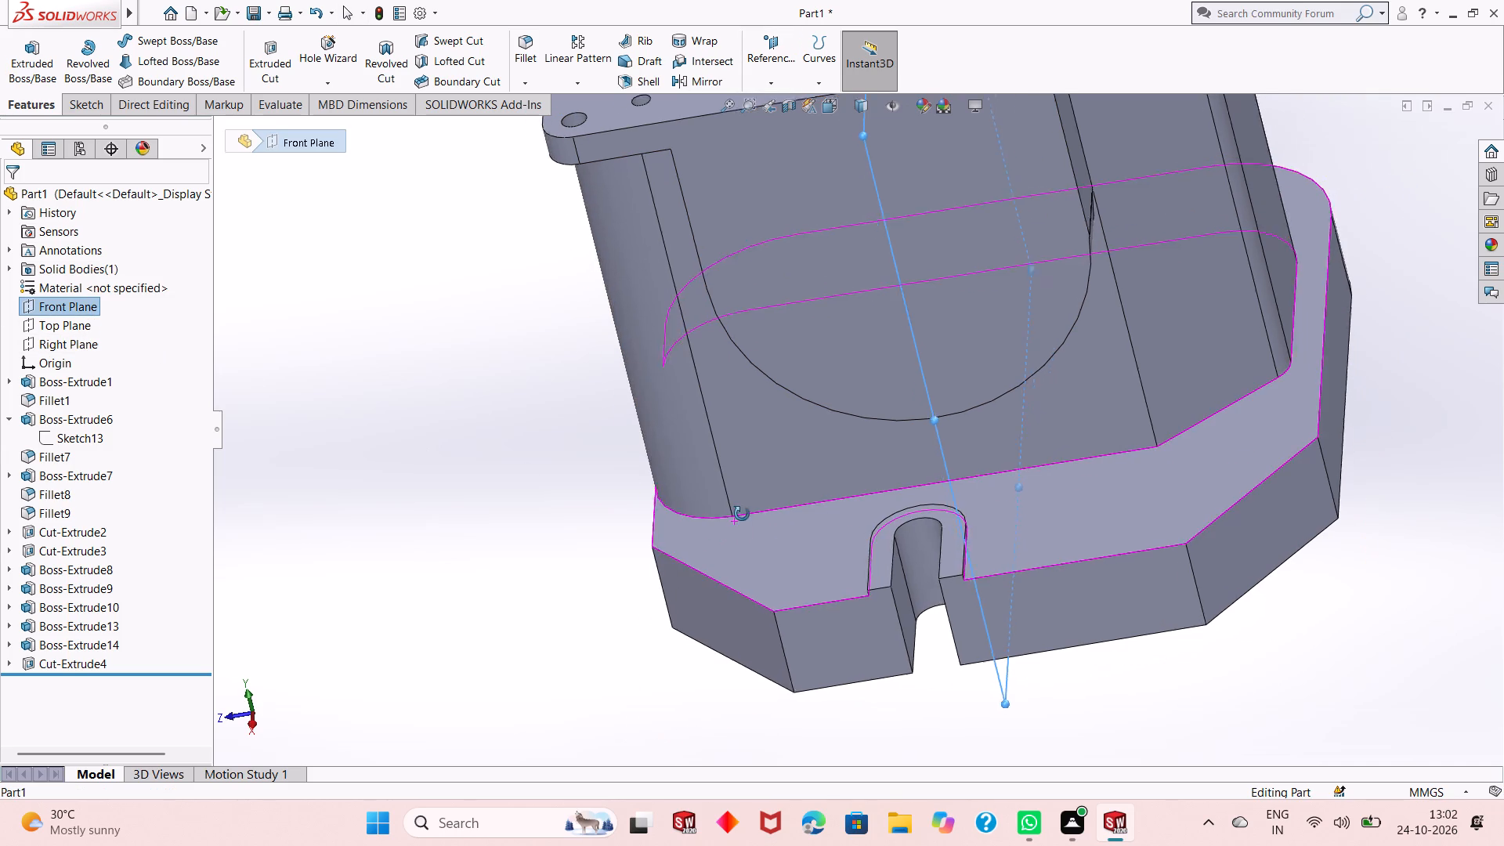
pyautogui.moveTo(742, 514); pyautogui.dragTo(756, 488, button='middle')
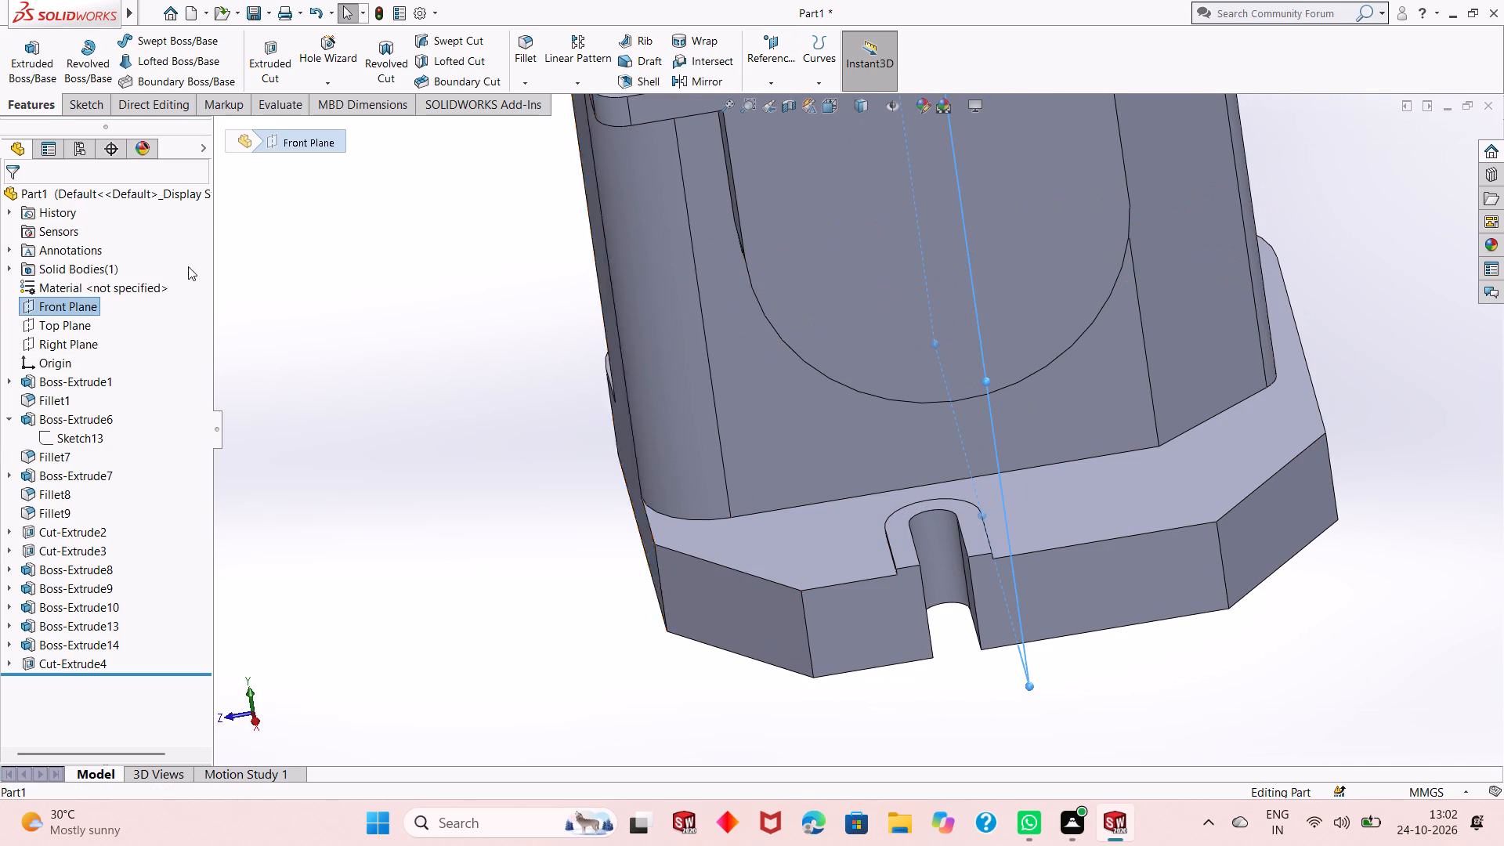
pyautogui.scroll(2, 733, 351)
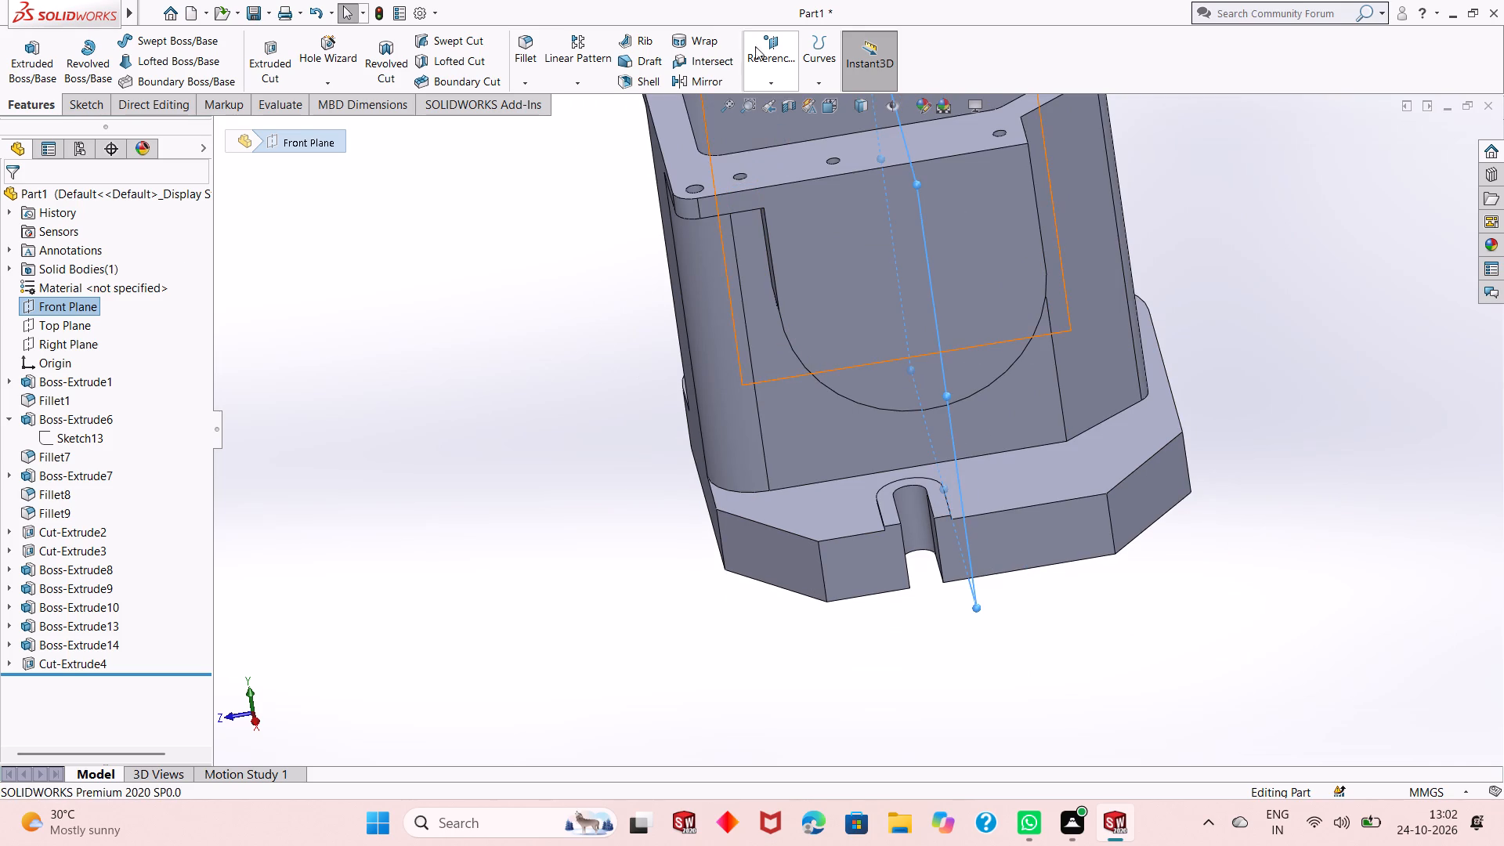
pyautogui.click(773, 45)
pyautogui.click(773, 110)
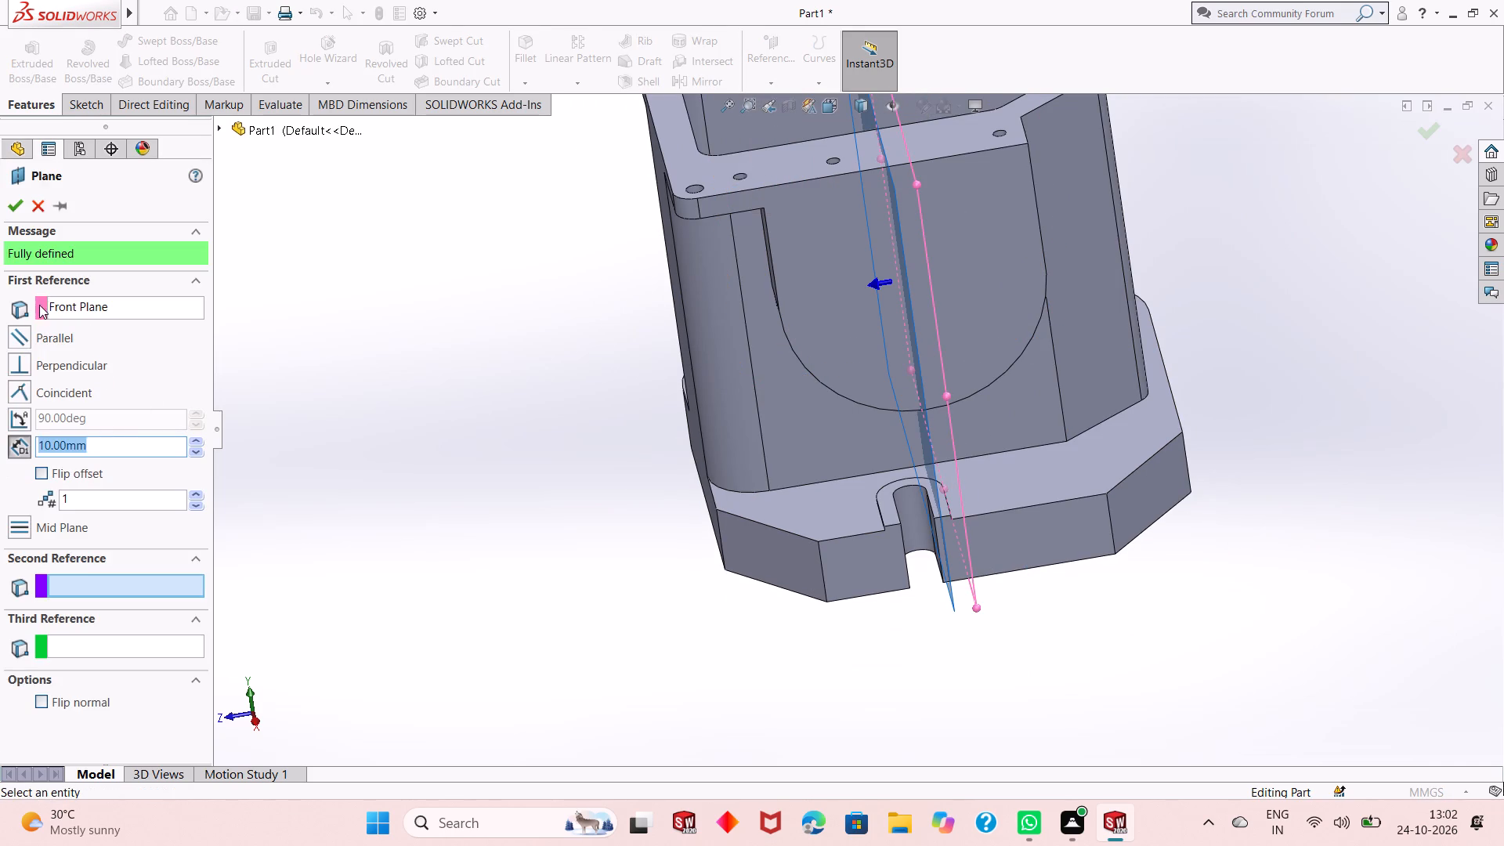
pyautogui.click(45, 475)
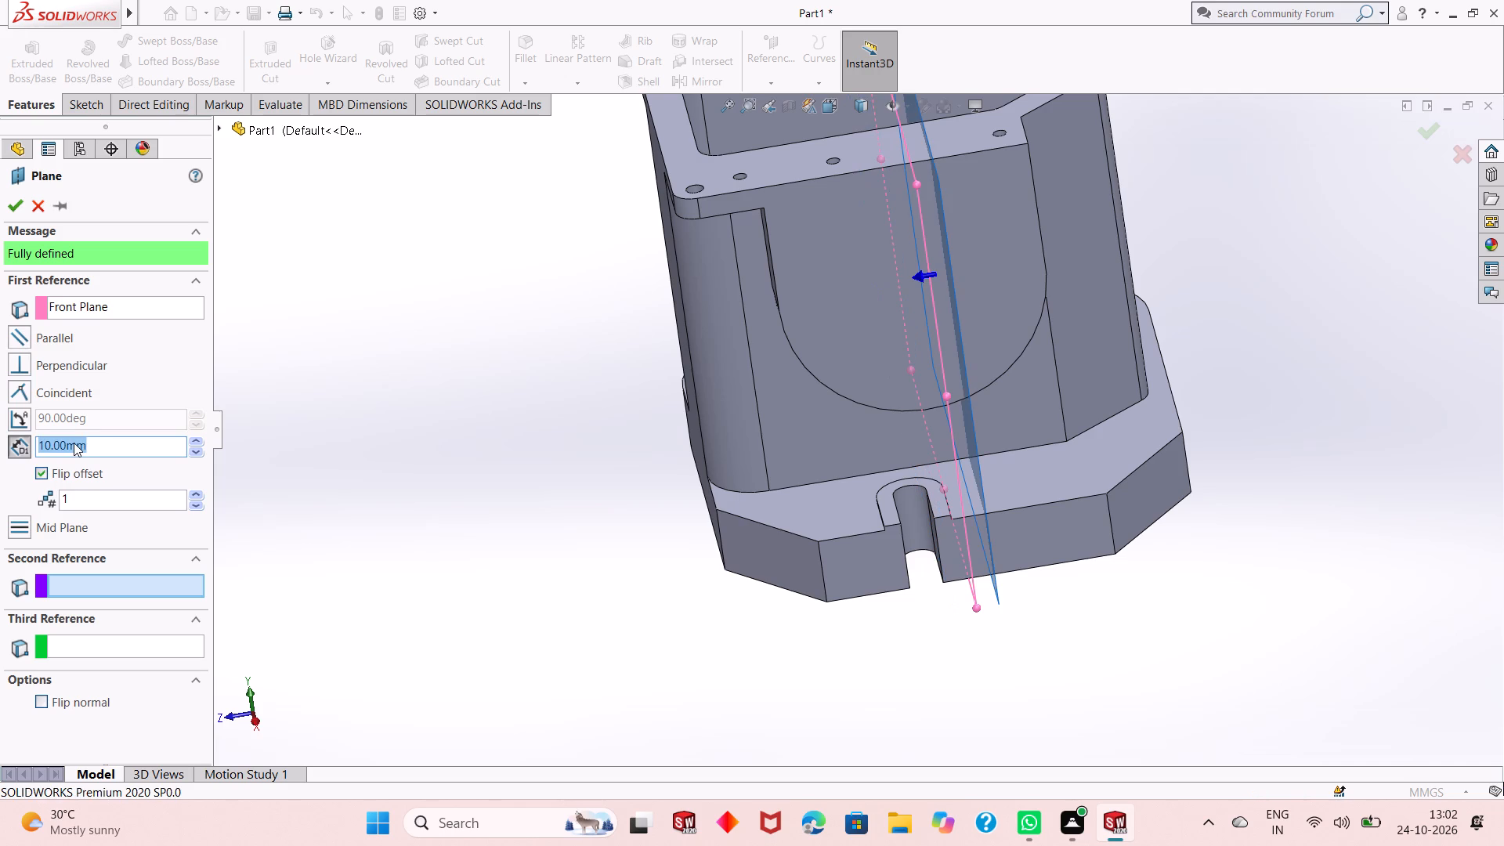
pyautogui.press('7')
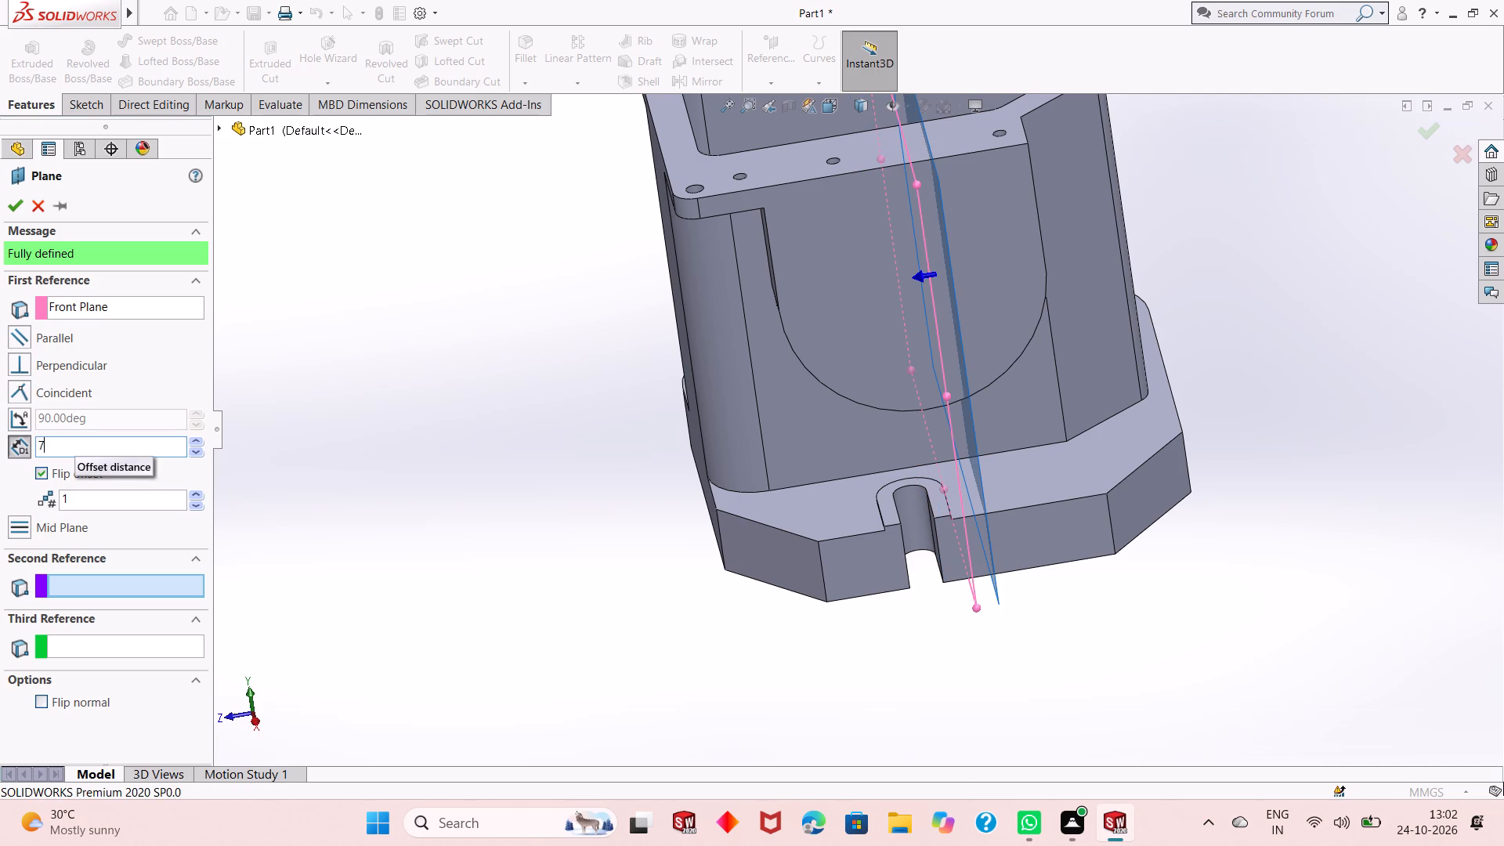
pyautogui.press('Return')
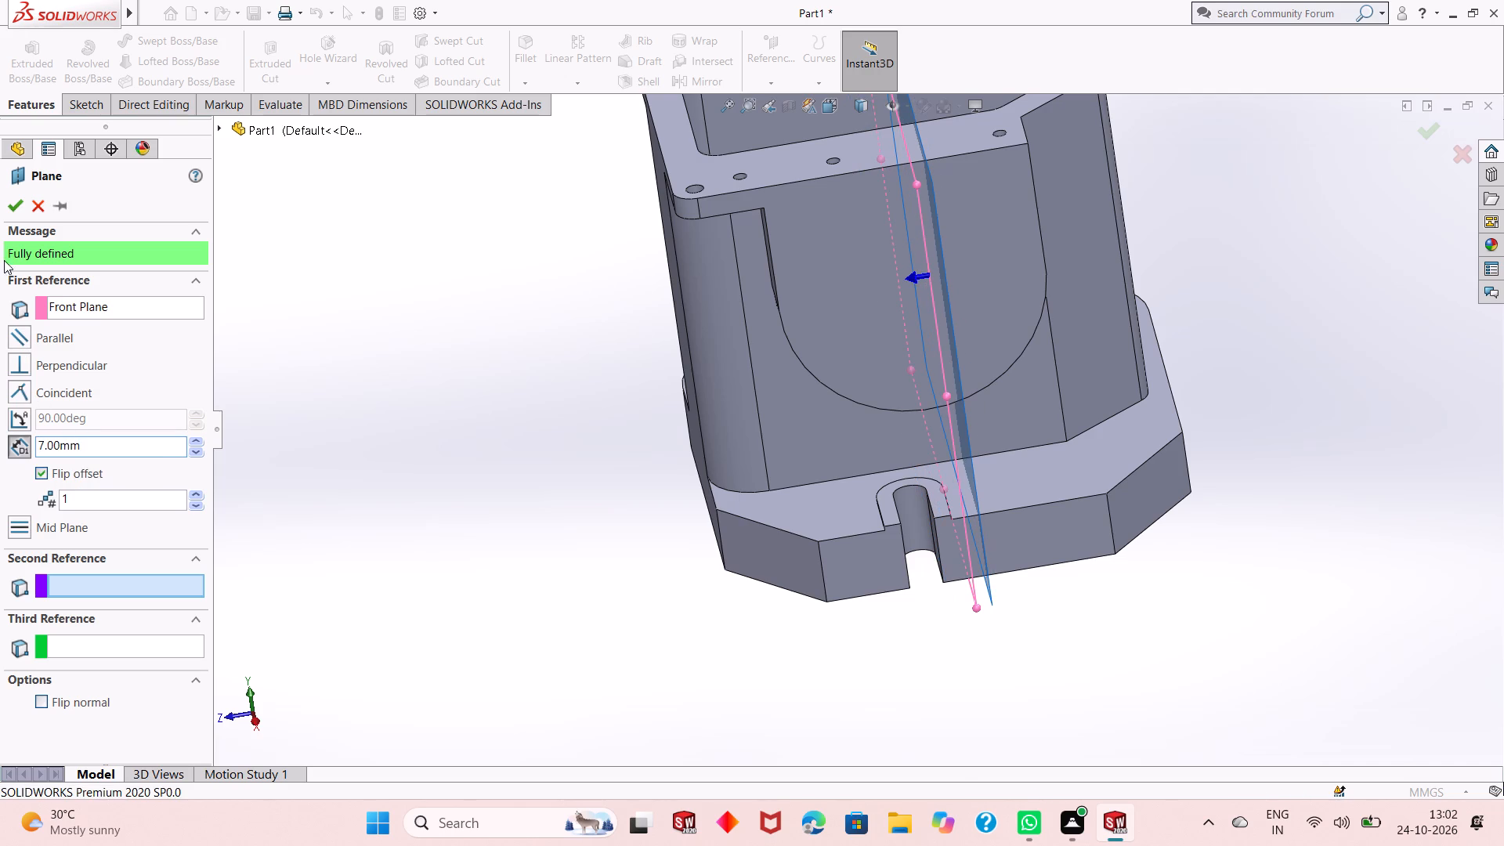
pyautogui.click(16, 207)
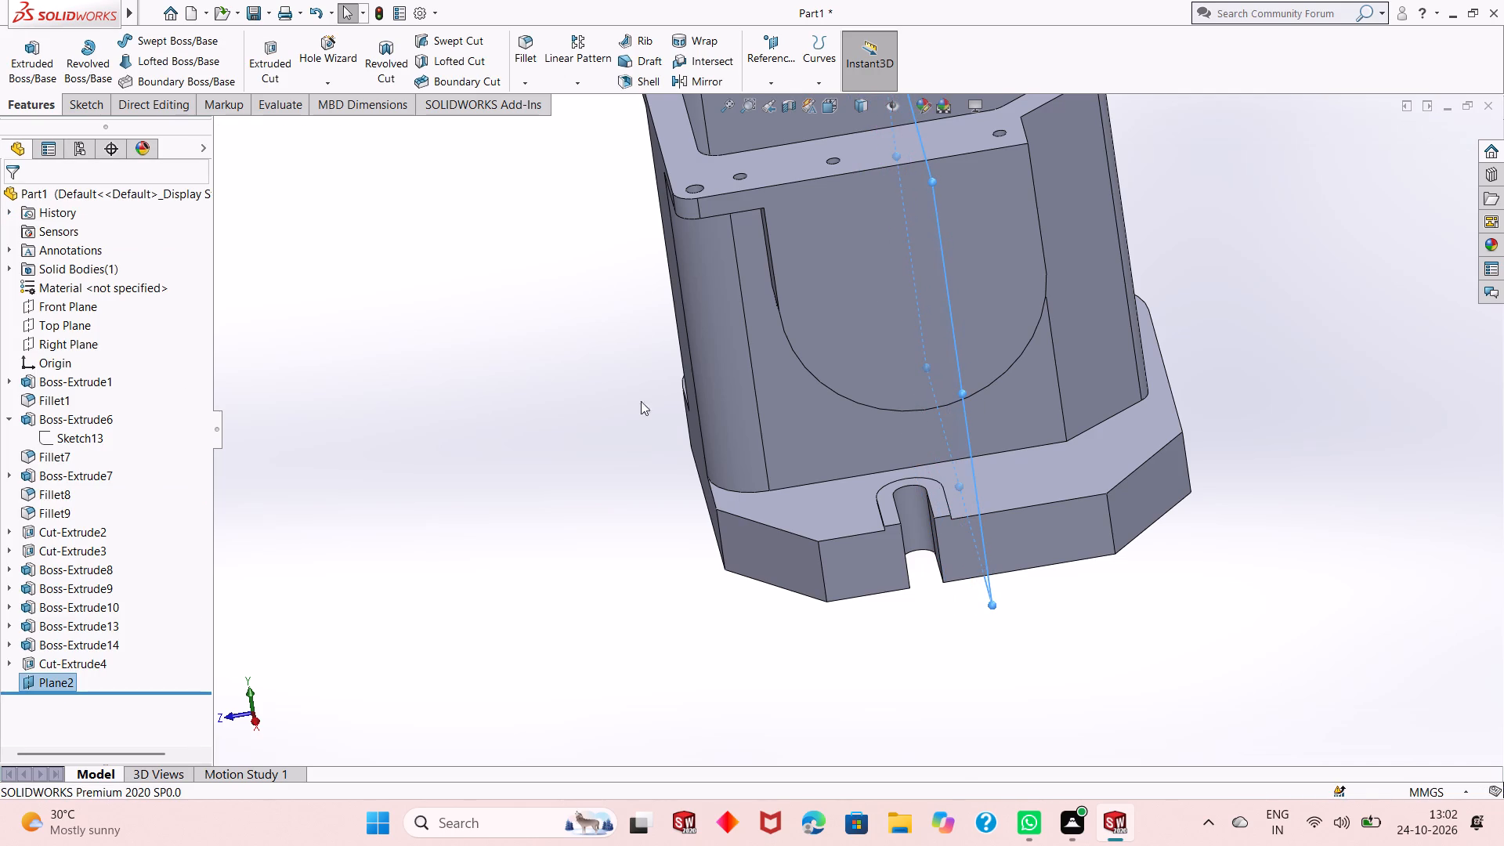
# Start a sketch on the 7 mm offset plane and view it face-on.
pyautogui.moveTo(1224, 340); pyautogui.dragTo(1173, 285, button='middle')
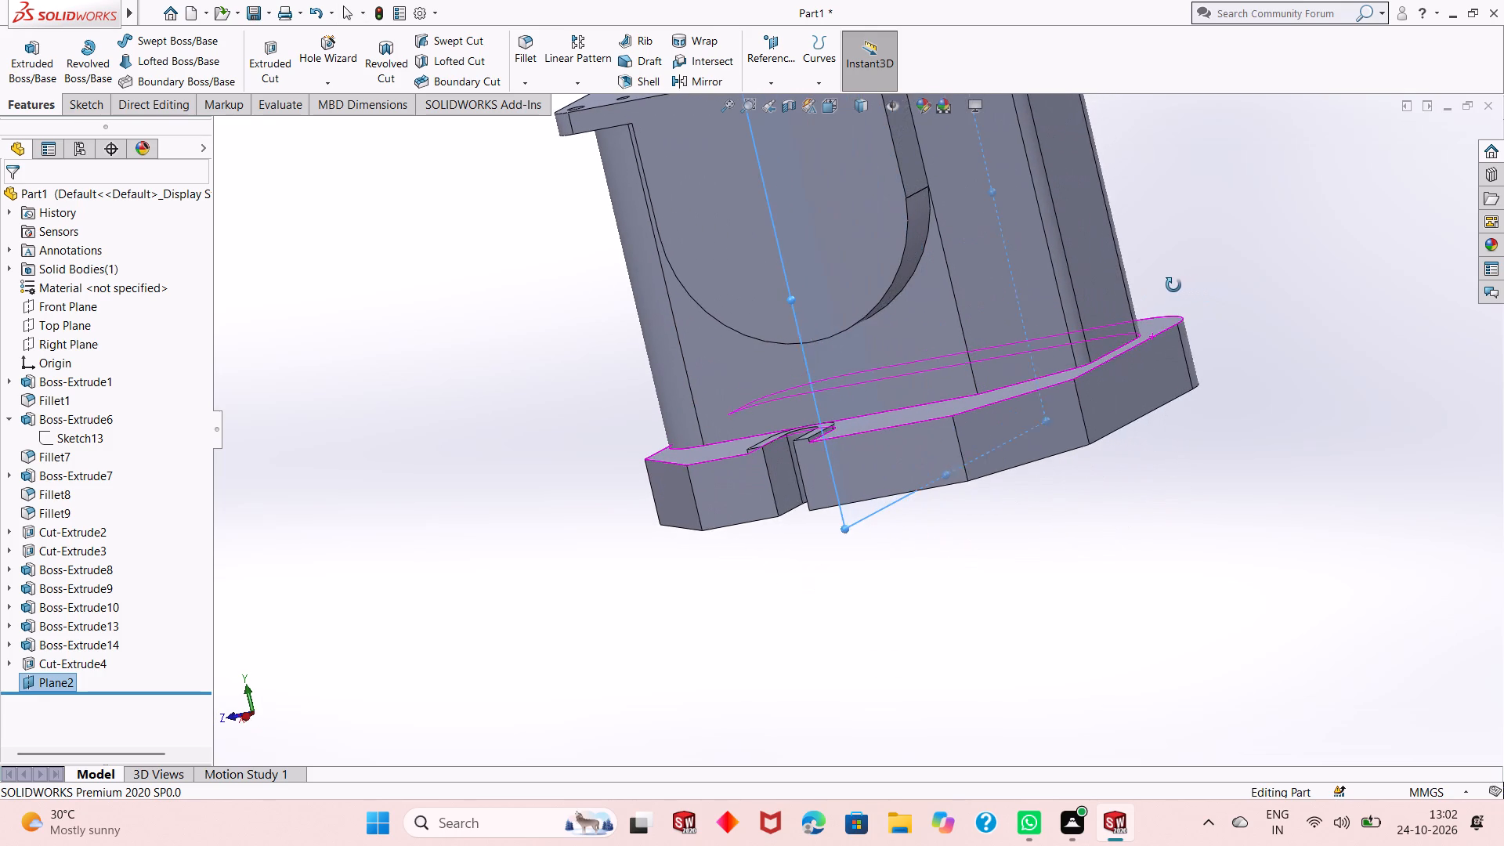
pyautogui.moveTo(1173, 285); pyautogui.dragTo(1167, 285, button='middle')
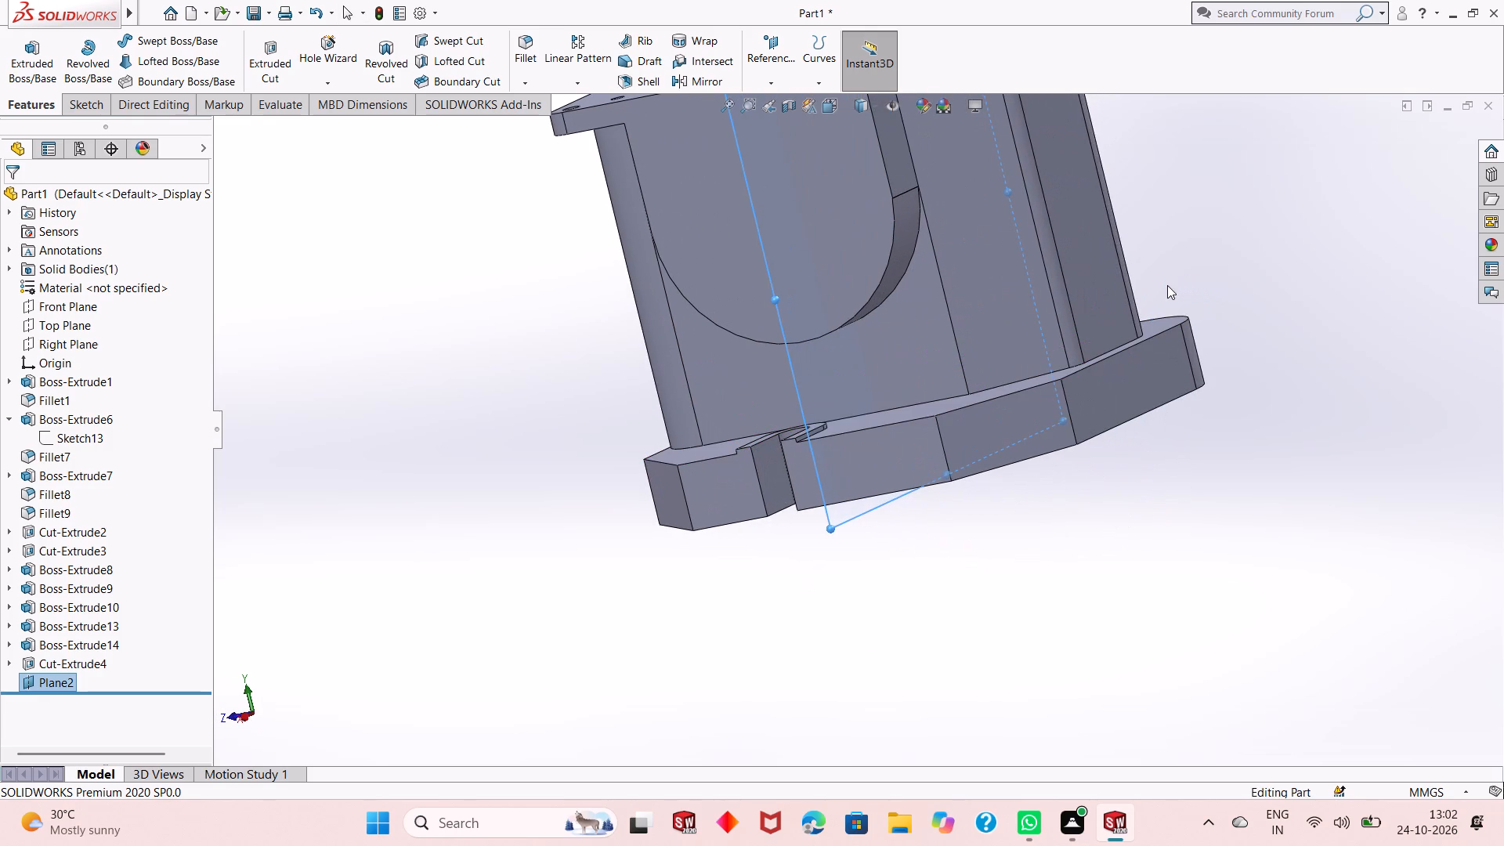
pyautogui.moveTo(1163, 285); pyautogui.dragTo(1068, 347, button='middle')
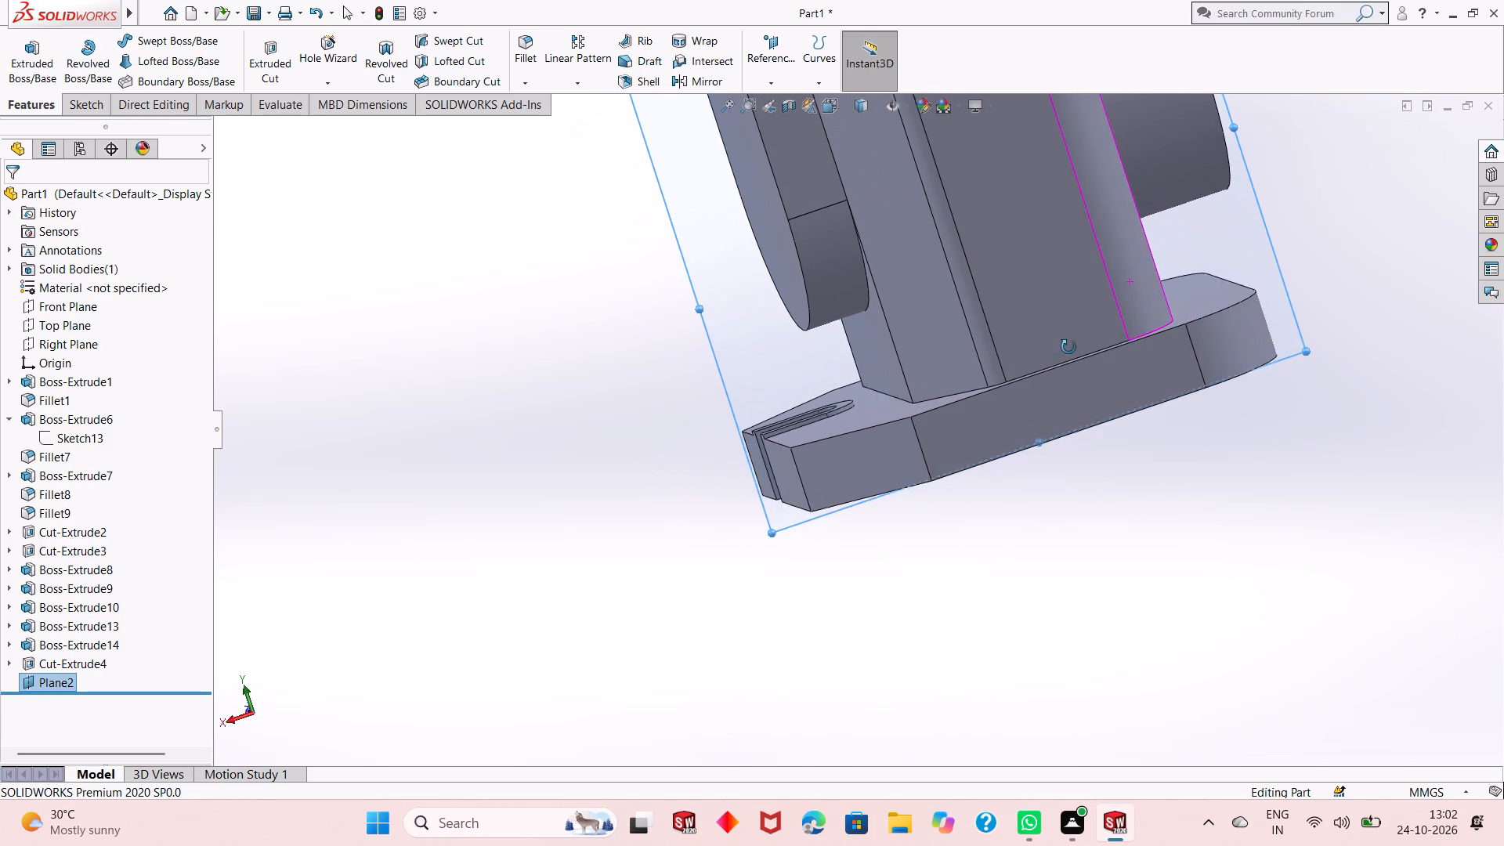
pyautogui.moveTo(1068, 347); pyautogui.dragTo(1068, 379, button='middle')
pyautogui.click(706, 240)
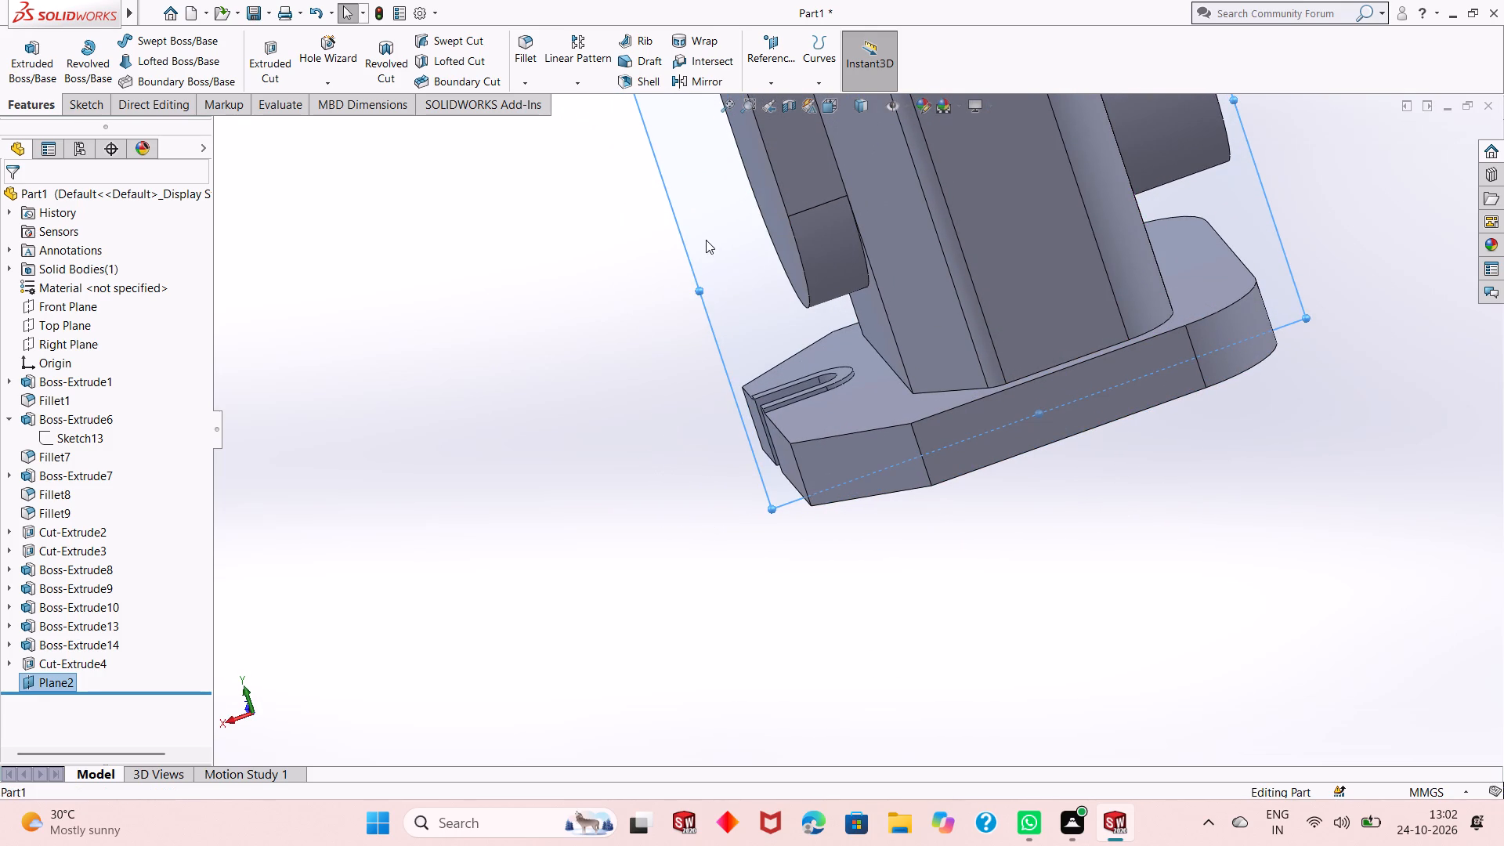
pyautogui.click(773, 197)
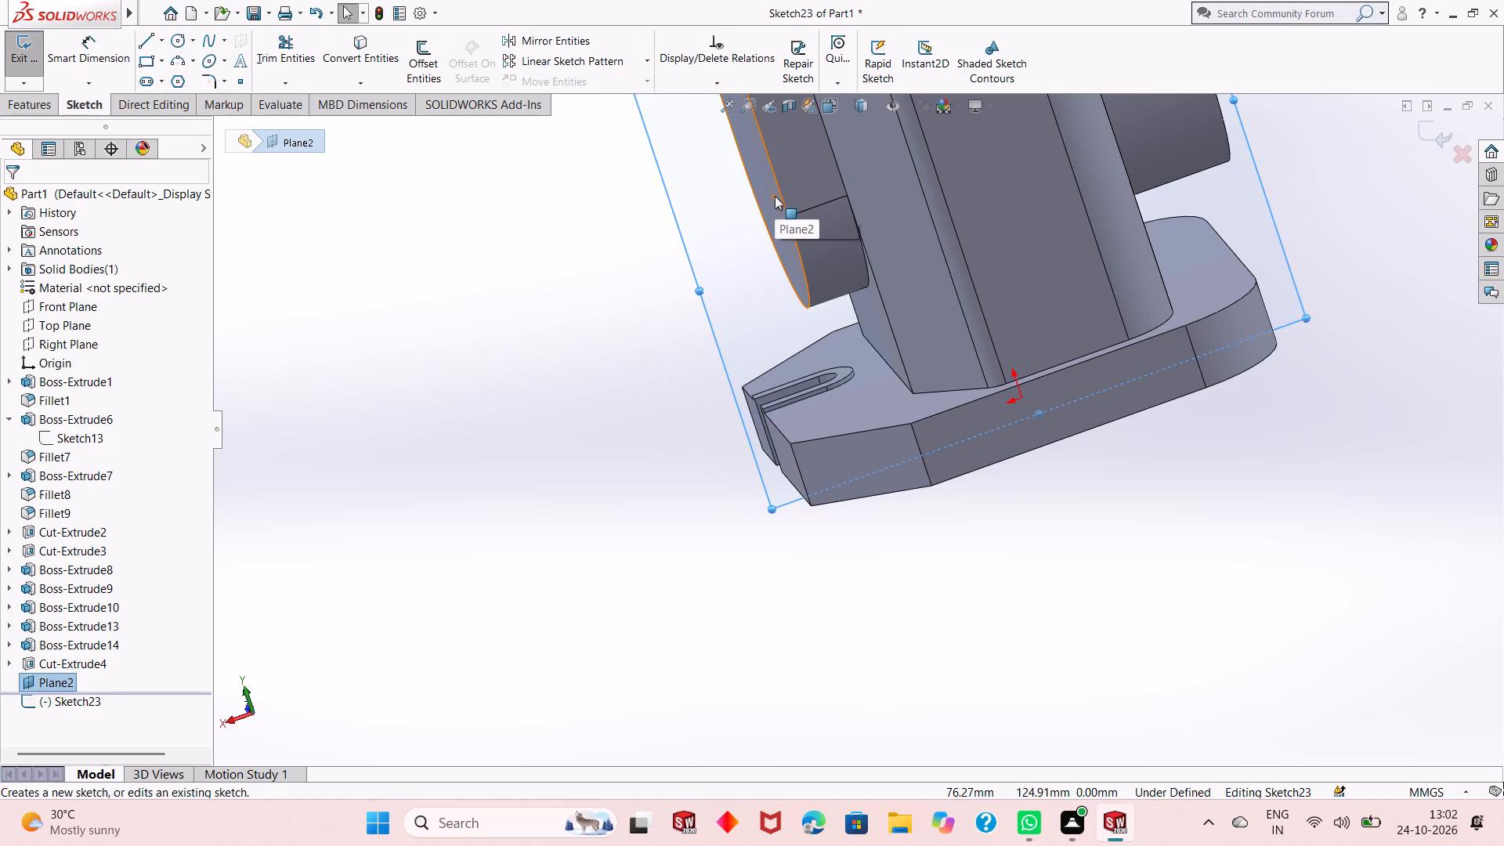
pyautogui.hotkey('ctrl', '8')
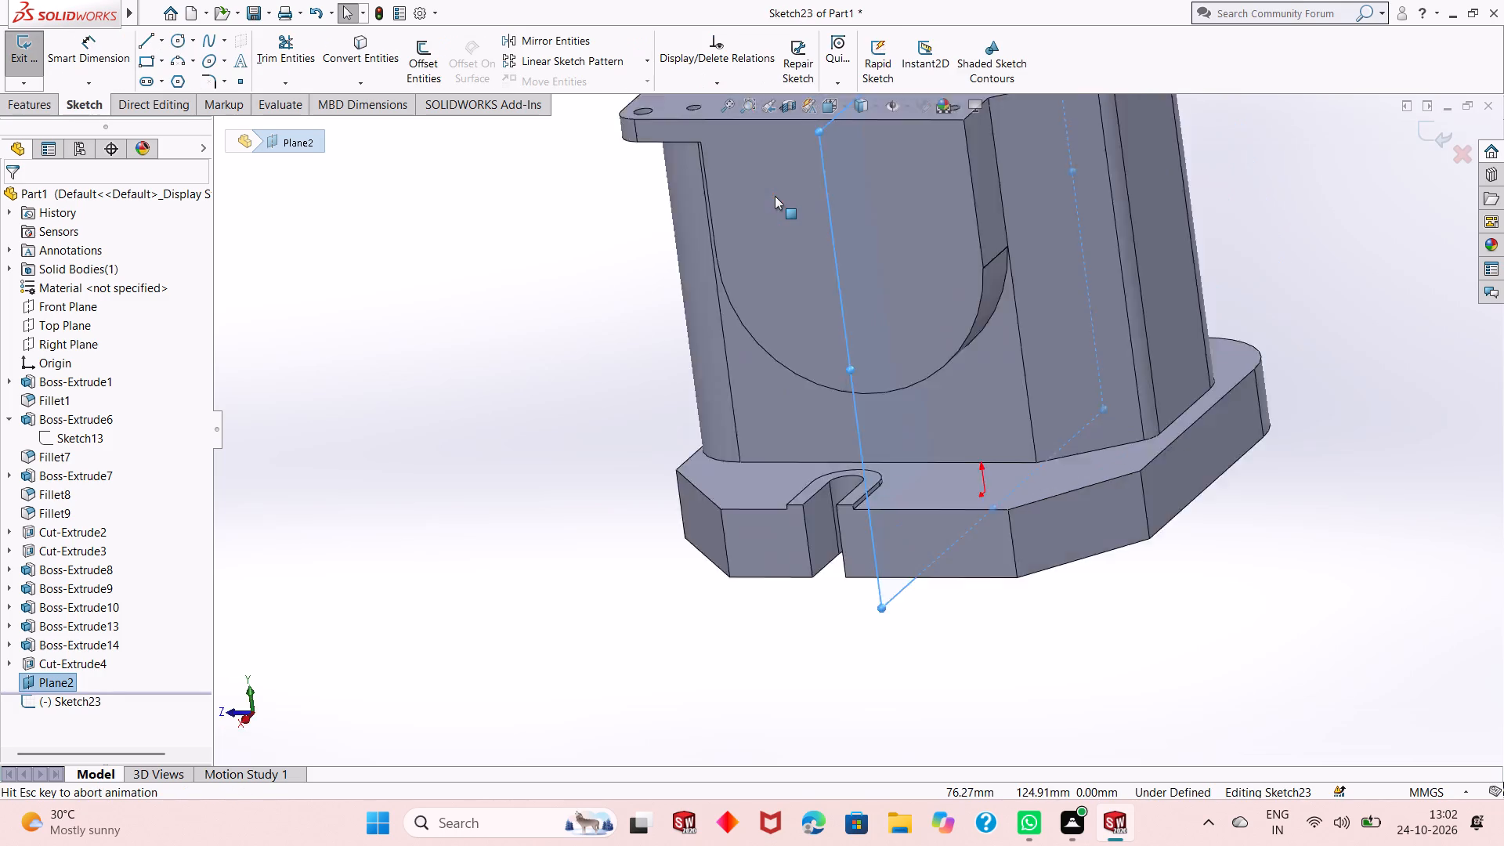
pyautogui.hotkey('ctrl', '8')
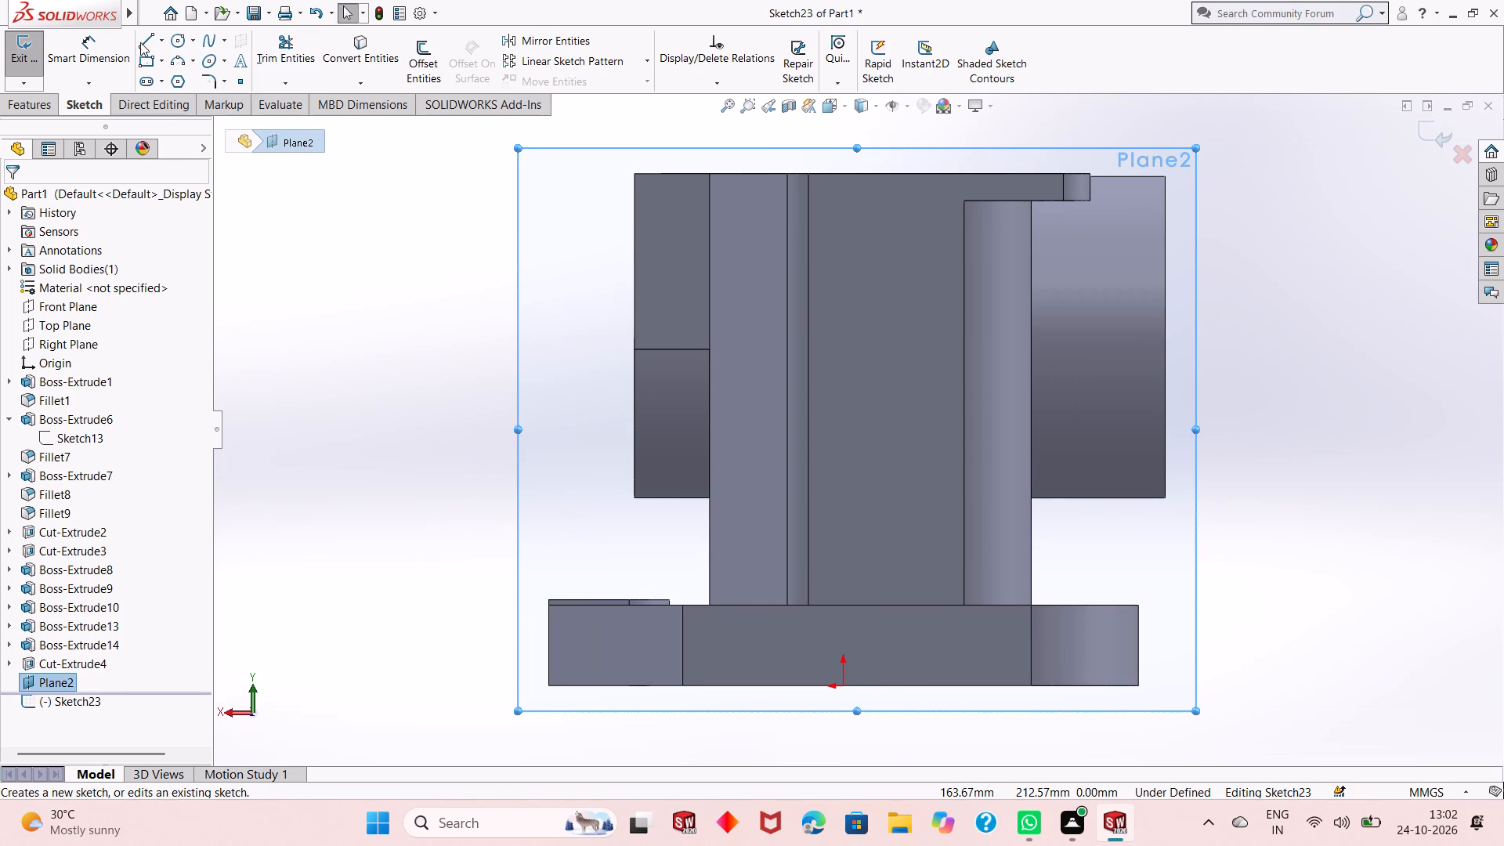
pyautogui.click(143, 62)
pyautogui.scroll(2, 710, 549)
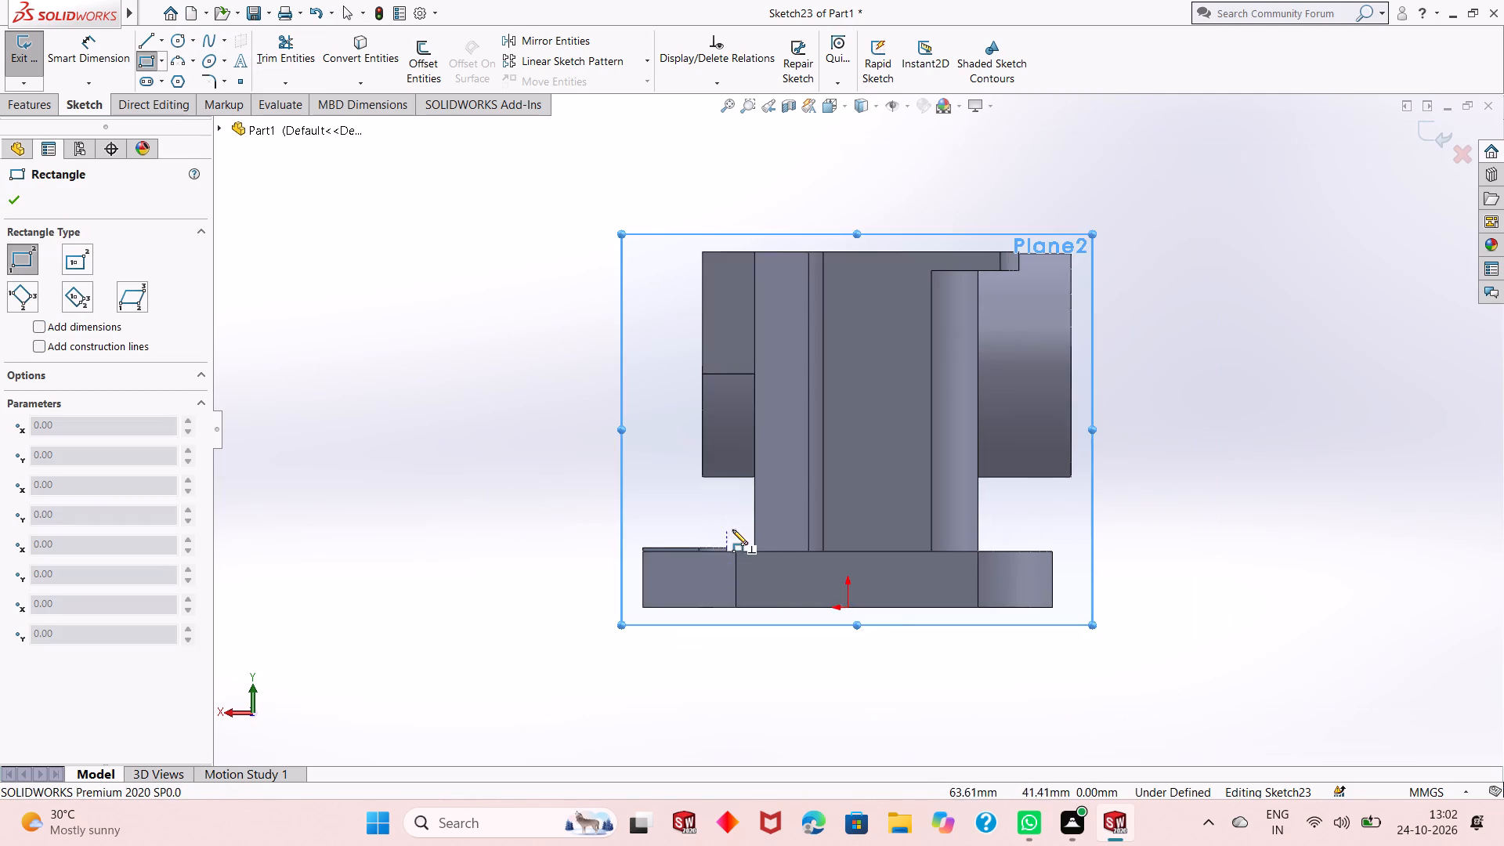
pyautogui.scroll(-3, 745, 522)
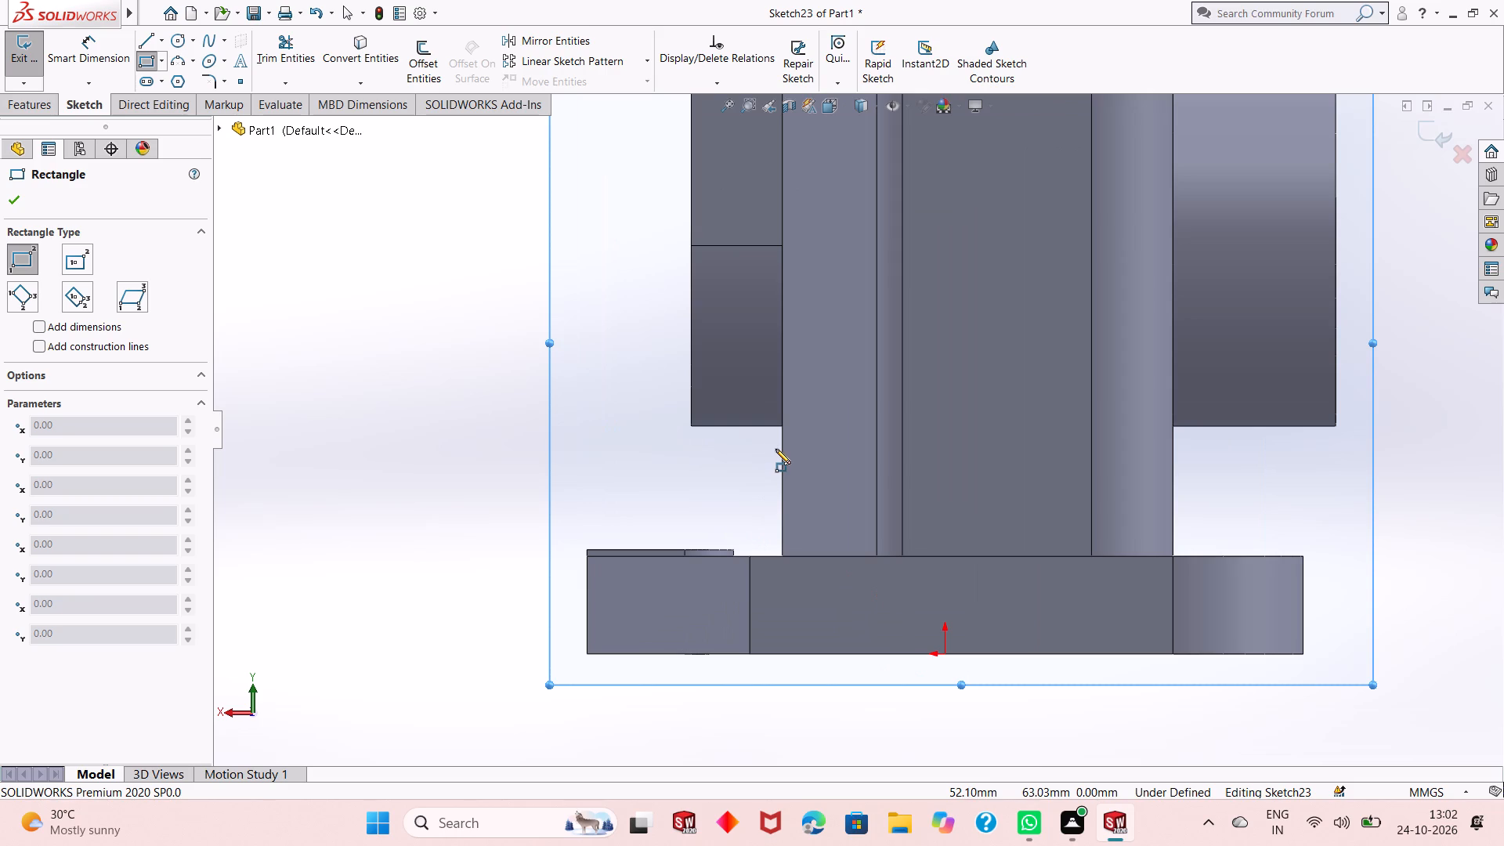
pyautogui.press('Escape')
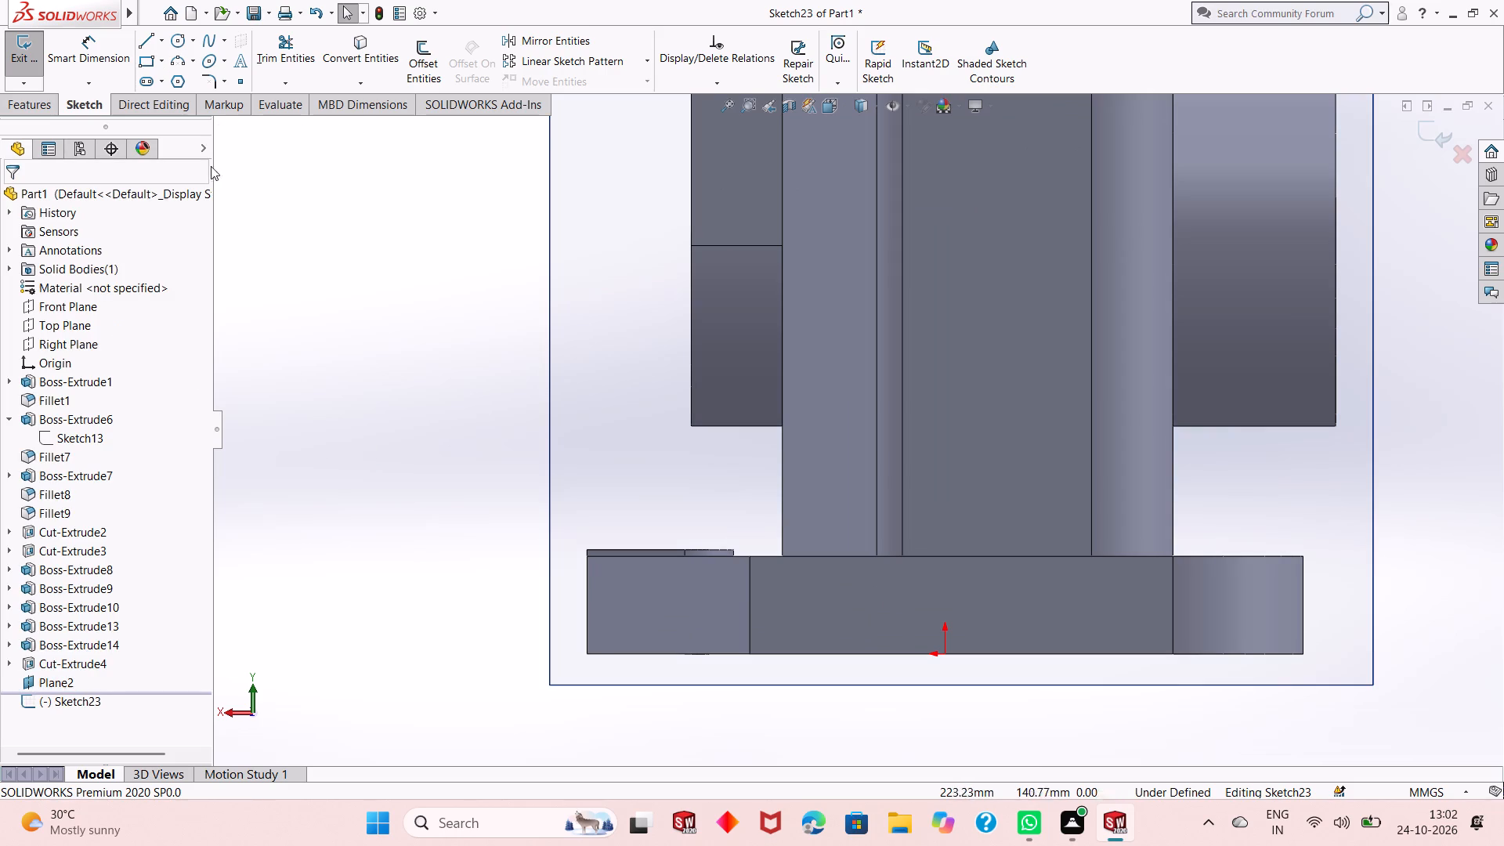
# Sketch a 40 mm vertical line from the flat U-shaped boss's lower outer corner down to the base's top face.
pyautogui.click(145, 39)
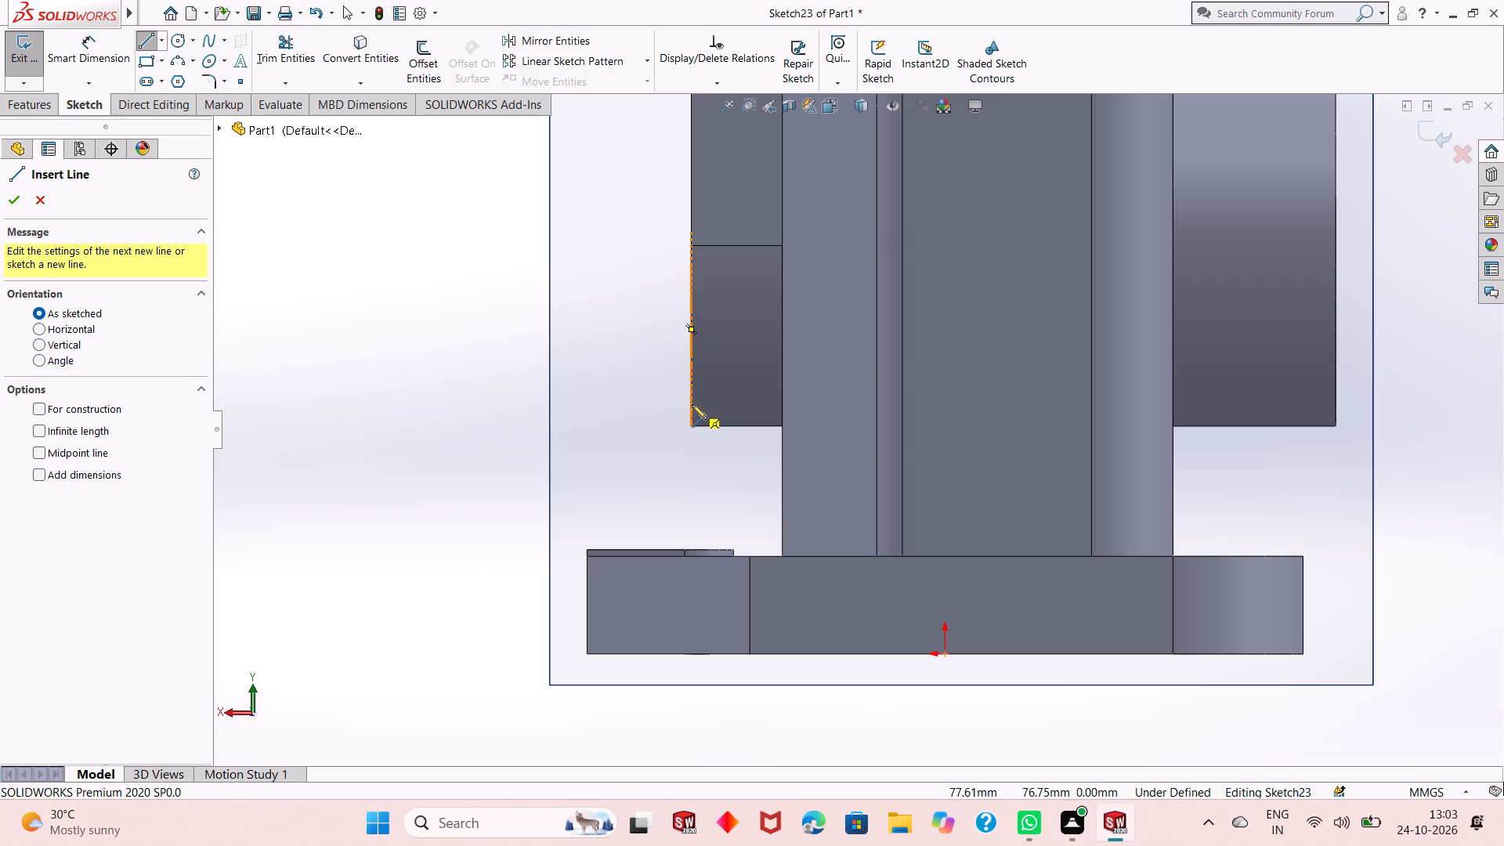
pyautogui.click(692, 427)
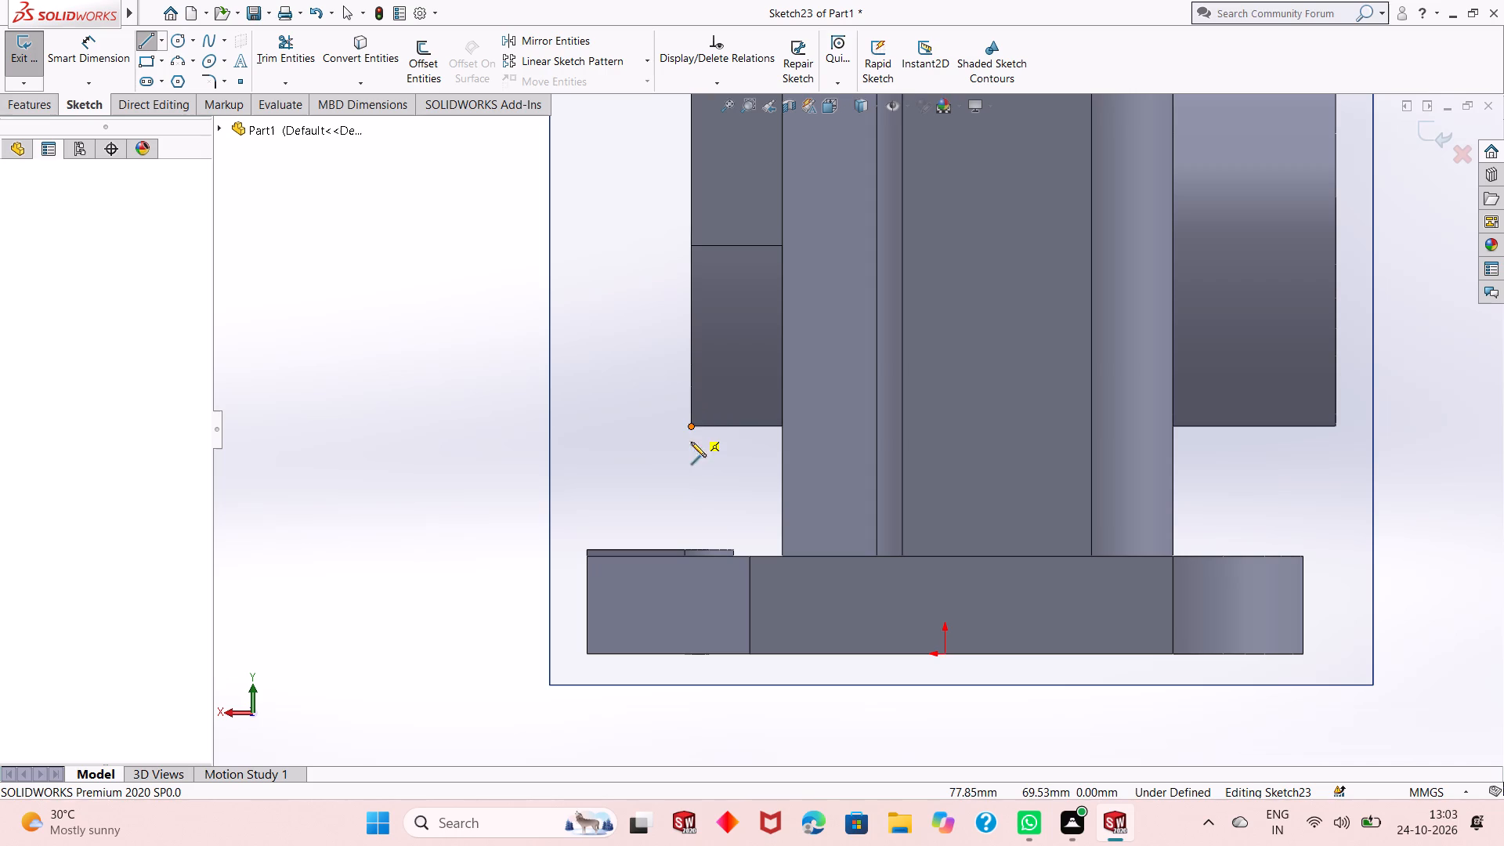
pyautogui.click(692, 559)
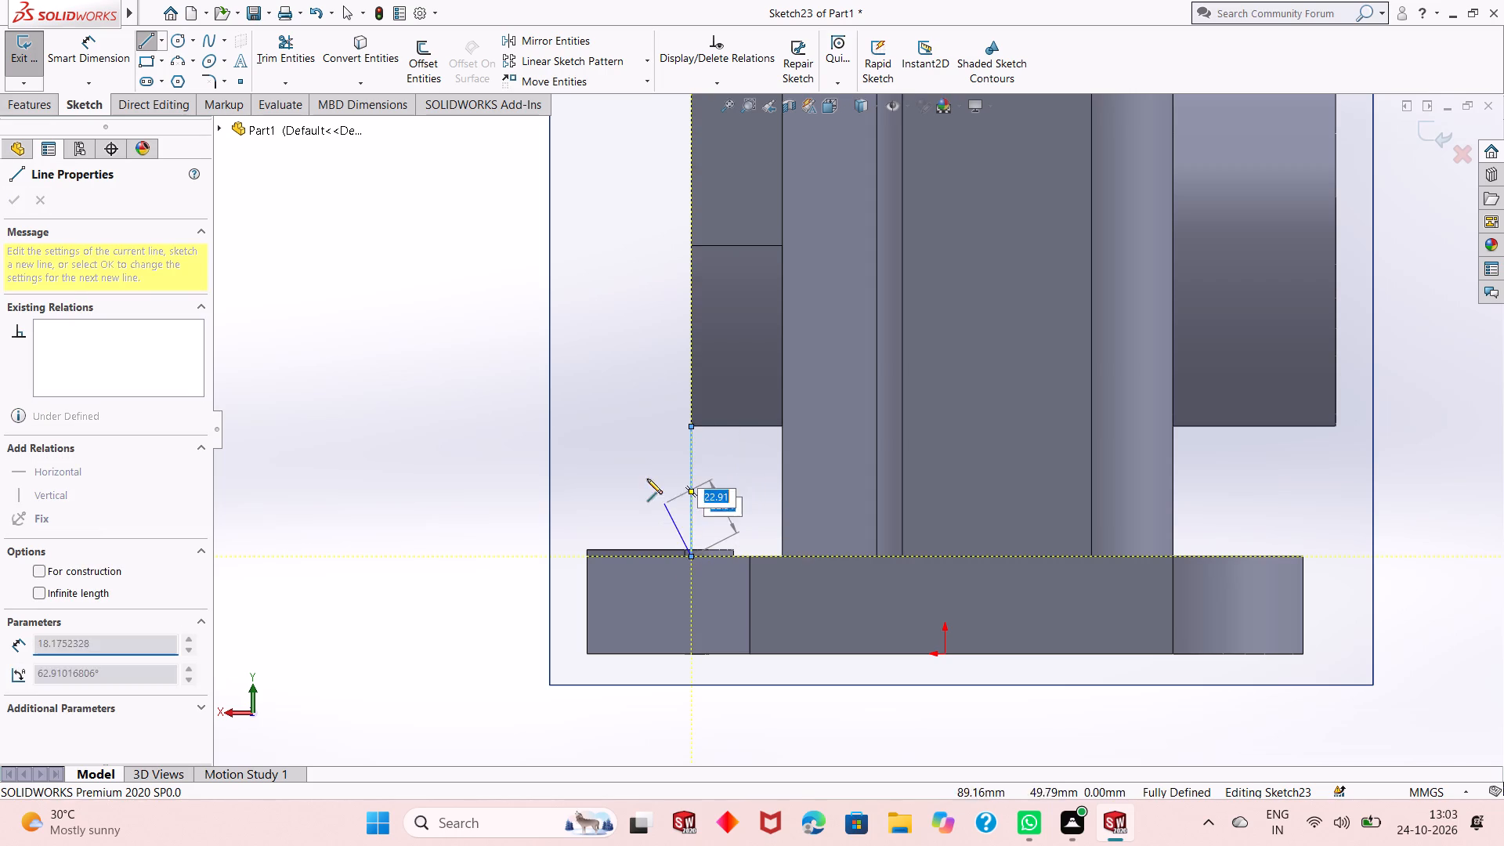
pyautogui.rightClick(630, 454)
pyautogui.rightClick(630, 454)
pyautogui.click(656, 463)
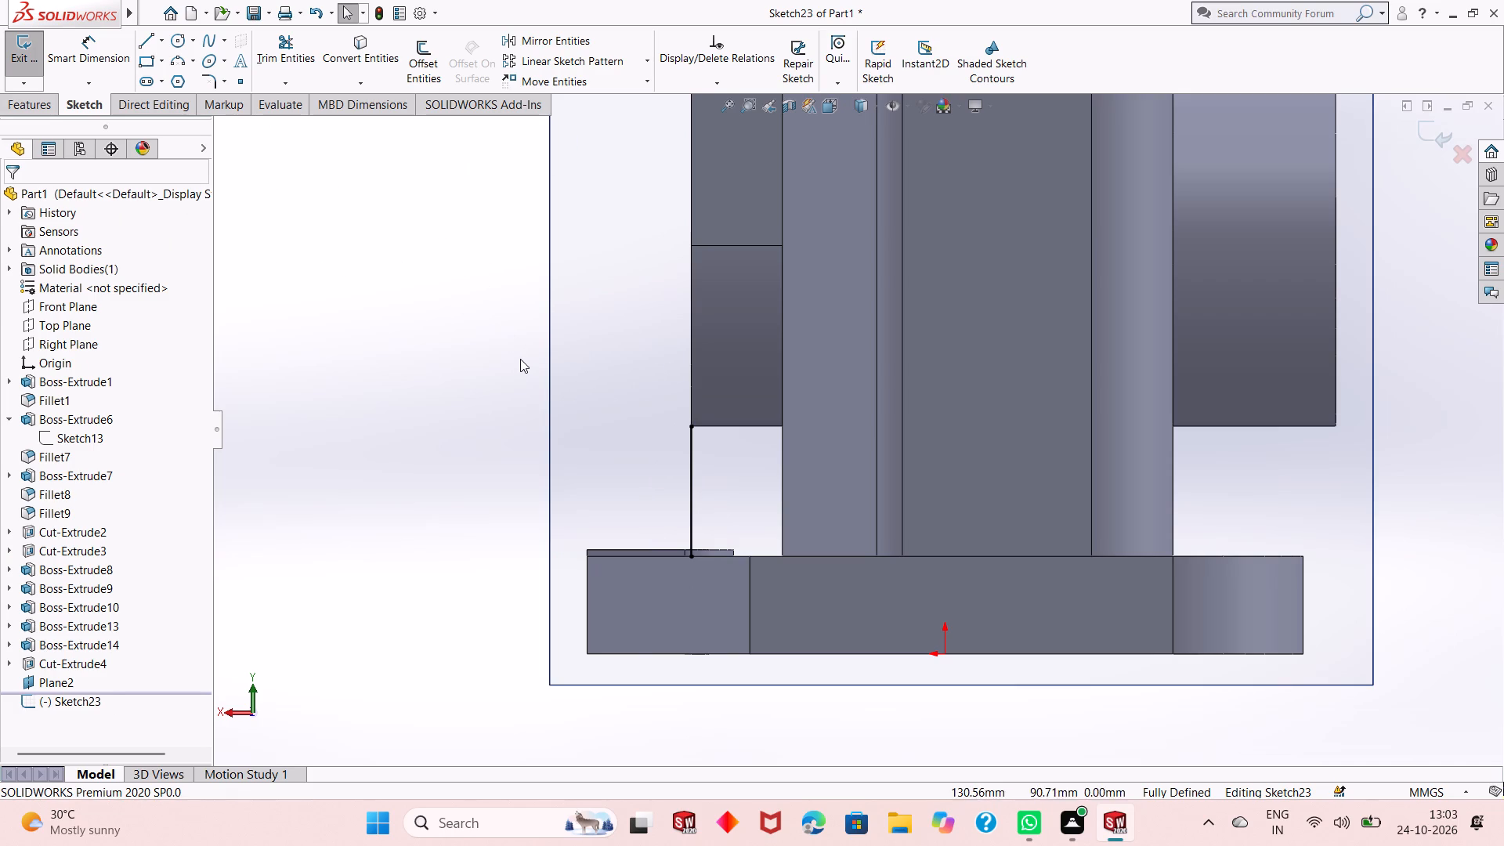
# Create a 10 mm thick rib from the line, thickened on both sides and extending parallel to the sketch toward the housing wall.
pyautogui.moveTo(520, 367); pyautogui.dragTo(535, 392, button='middle')
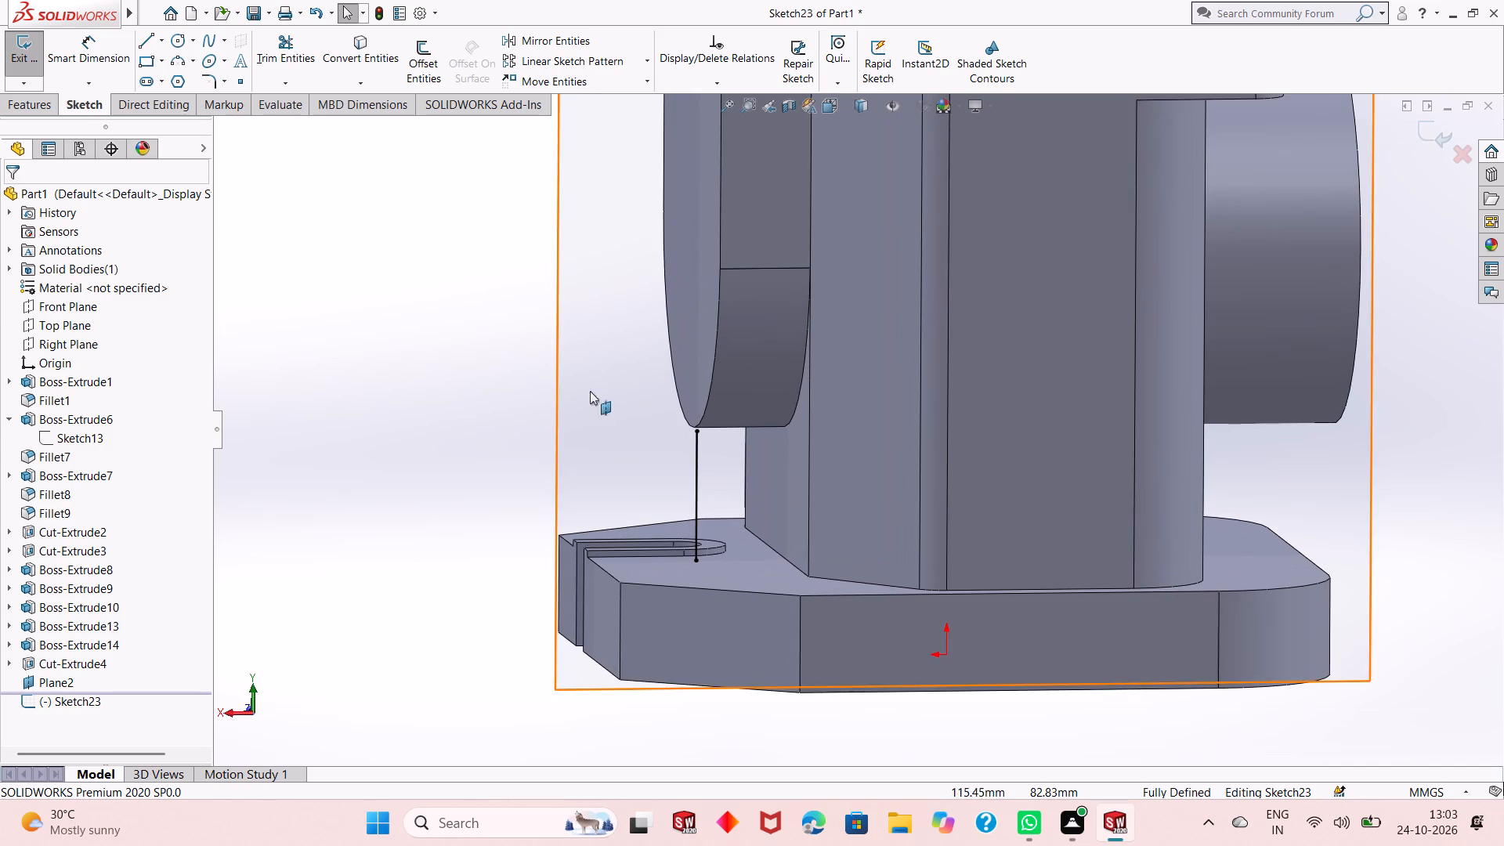
pyautogui.scroll(-3, 754, 447)
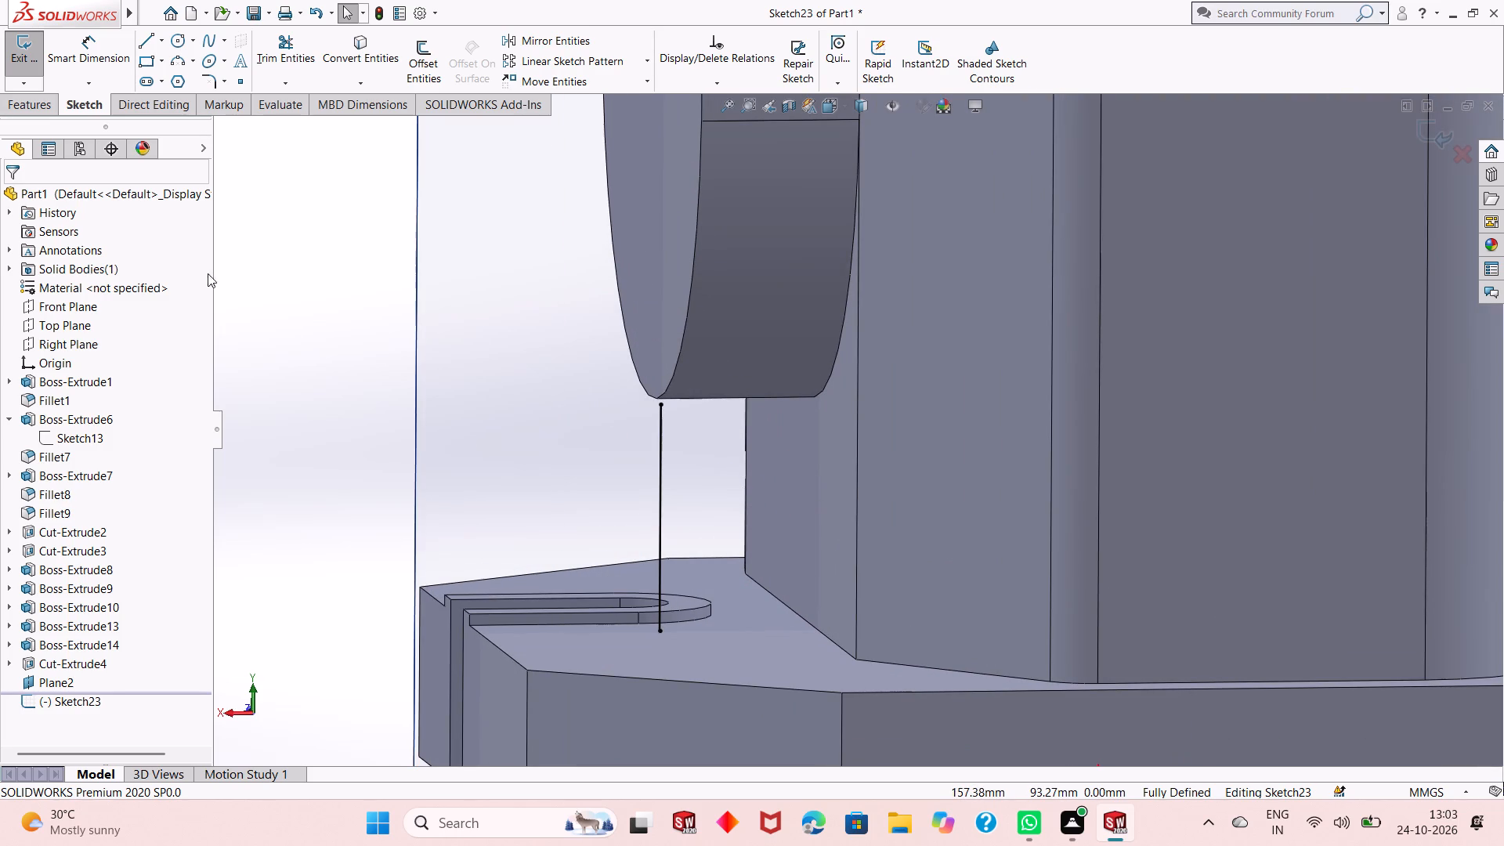
pyautogui.click(45, 103)
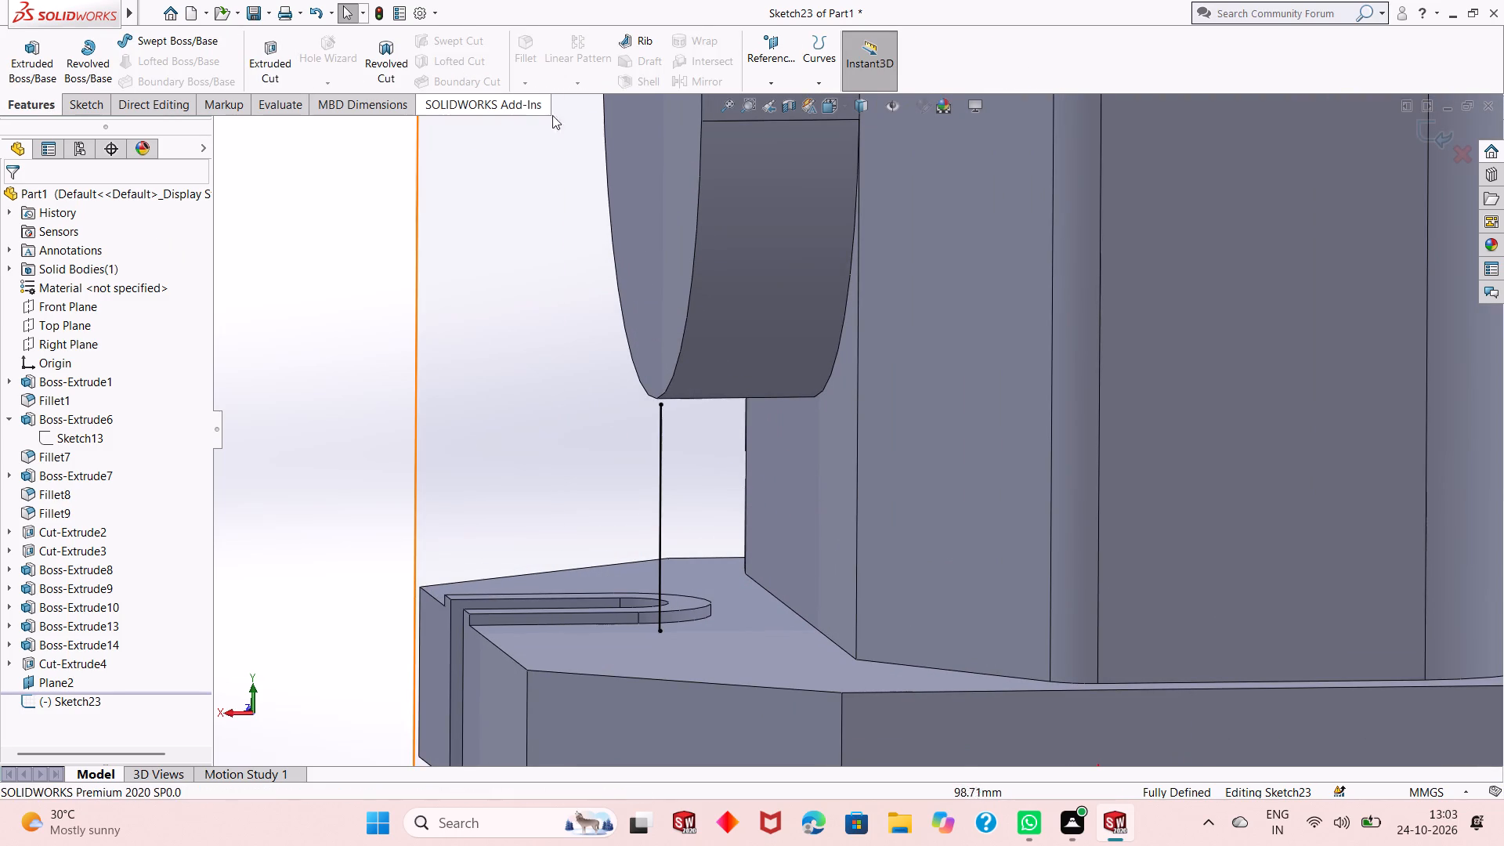
pyautogui.click(636, 41)
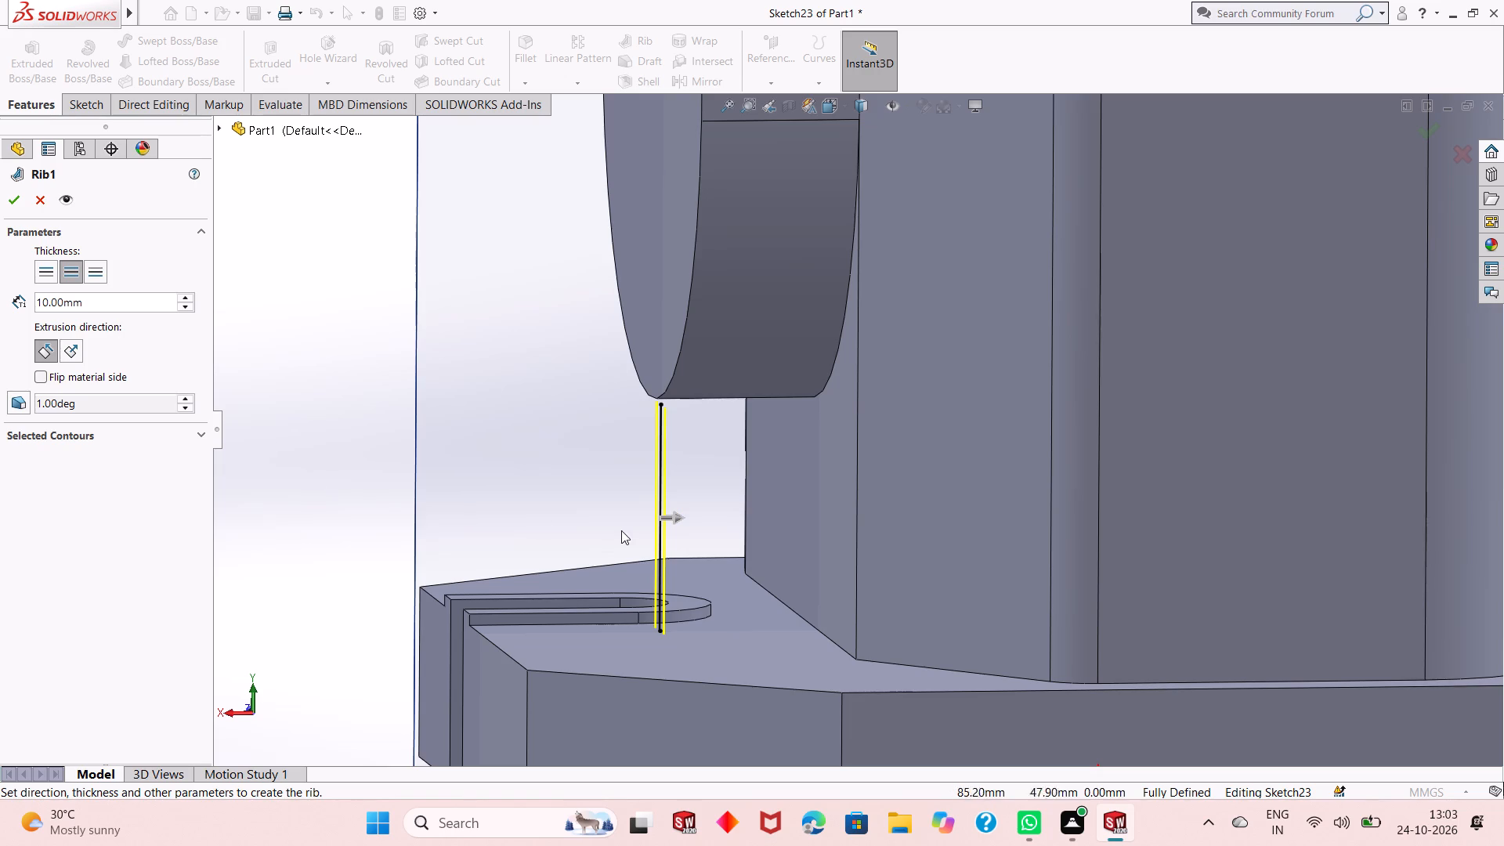
pyautogui.moveTo(625, 531); pyautogui.dragTo(679, 564, button='middle')
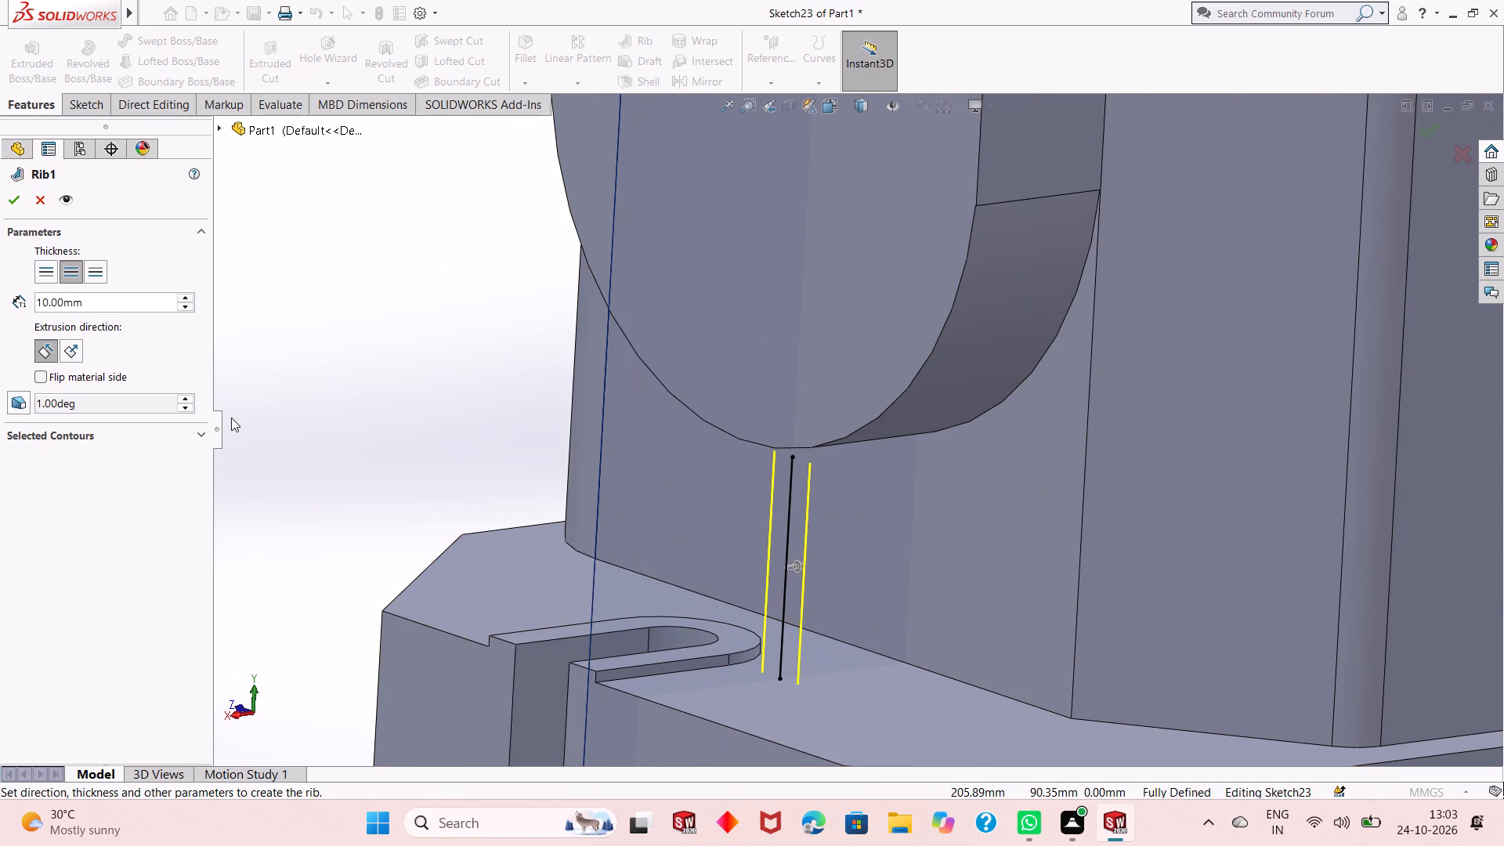
pyautogui.click(20, 211)
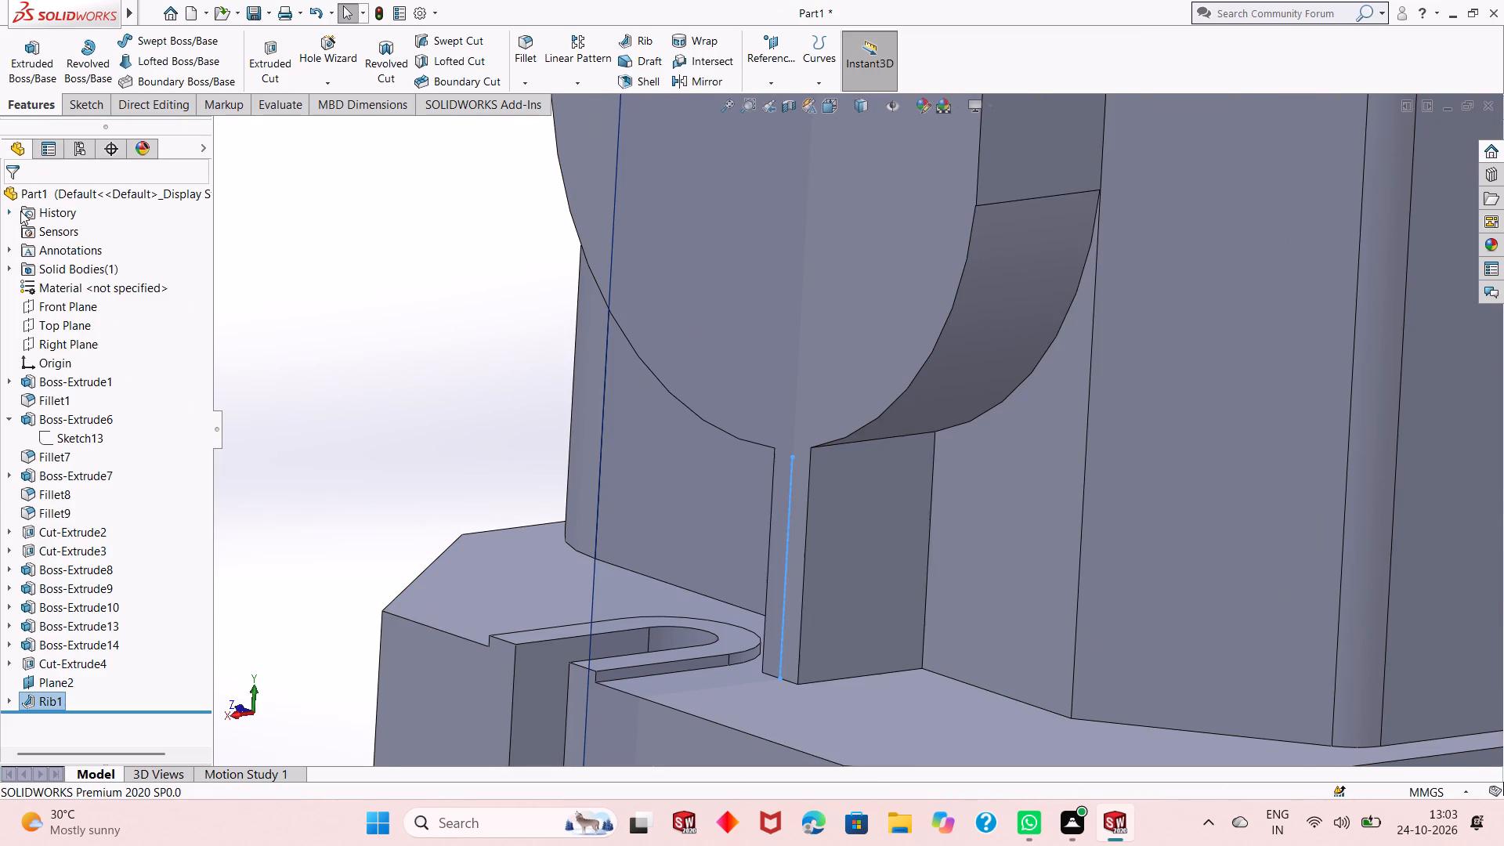
pyautogui.click(319, 345)
# Examine the rib beneath the U-shaped boss from several angles.
pyautogui.scroll(1, 656, 471)
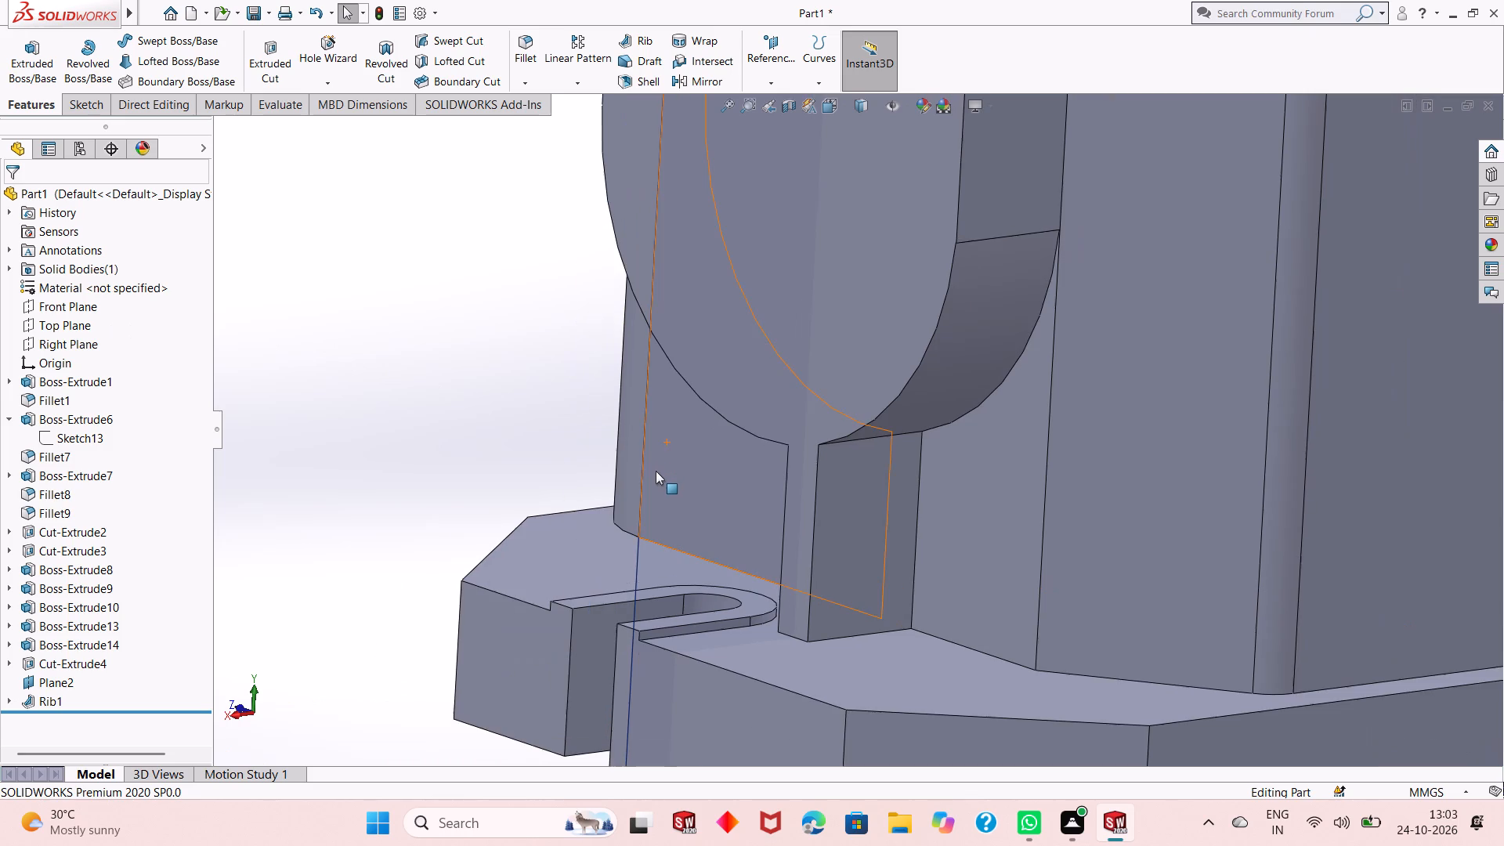
pyautogui.moveTo(649, 423); pyautogui.dragTo(574, 427, button='middle')
pyautogui.scroll(2, 573, 427)
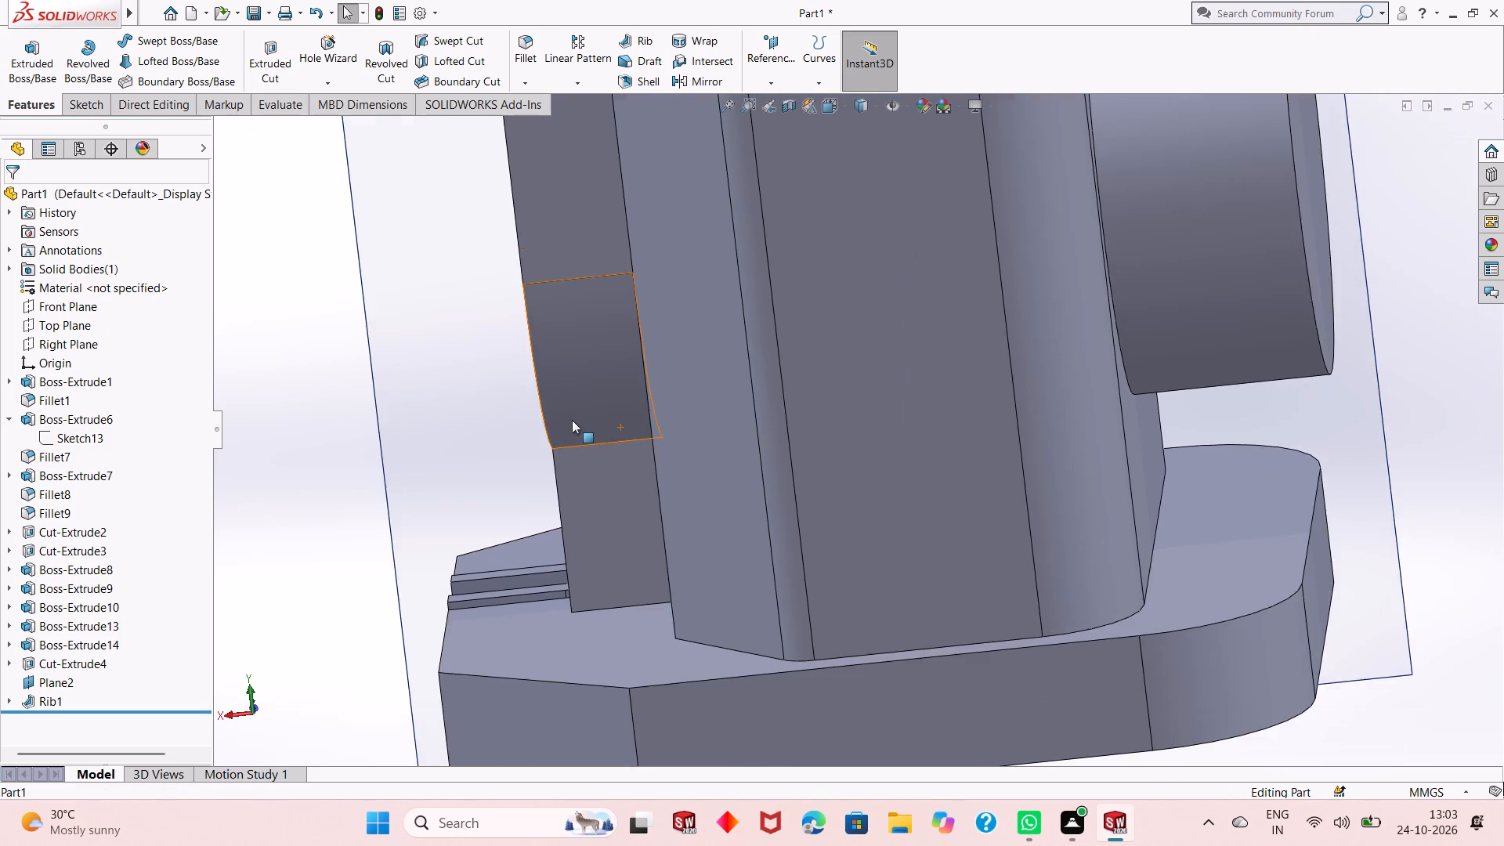
pyautogui.moveTo(572, 420); pyautogui.dragTo(585, 399, button='middle')
pyautogui.scroll(2, 611, 455)
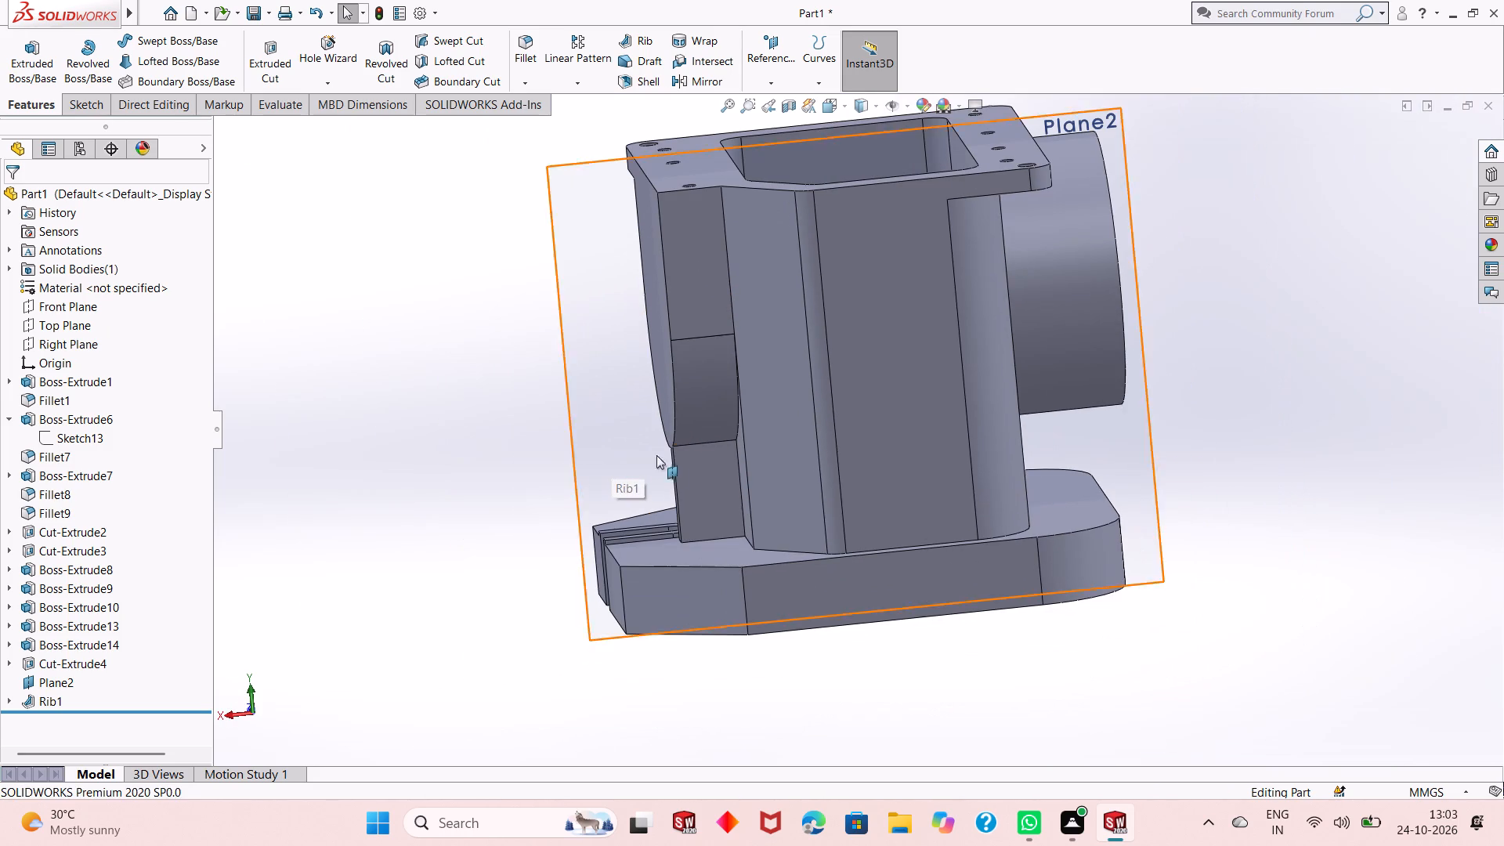
pyautogui.scroll(1, 669, 468)
pyautogui.moveTo(696, 507); pyautogui.dragTo(711, 471, button='middle')
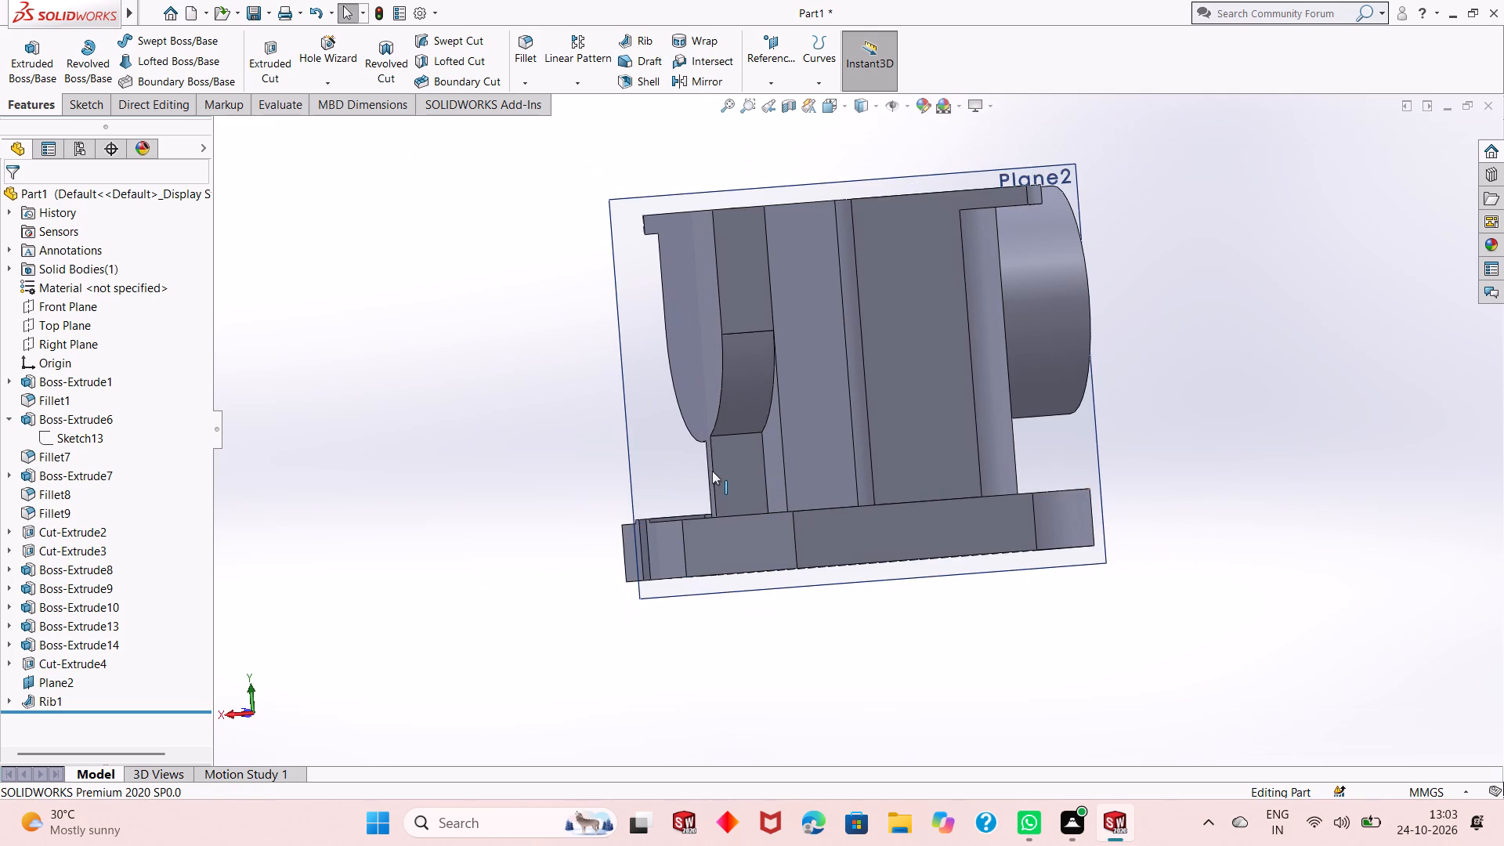
pyautogui.moveTo(712, 471); pyautogui.dragTo(690, 500, button='middle')
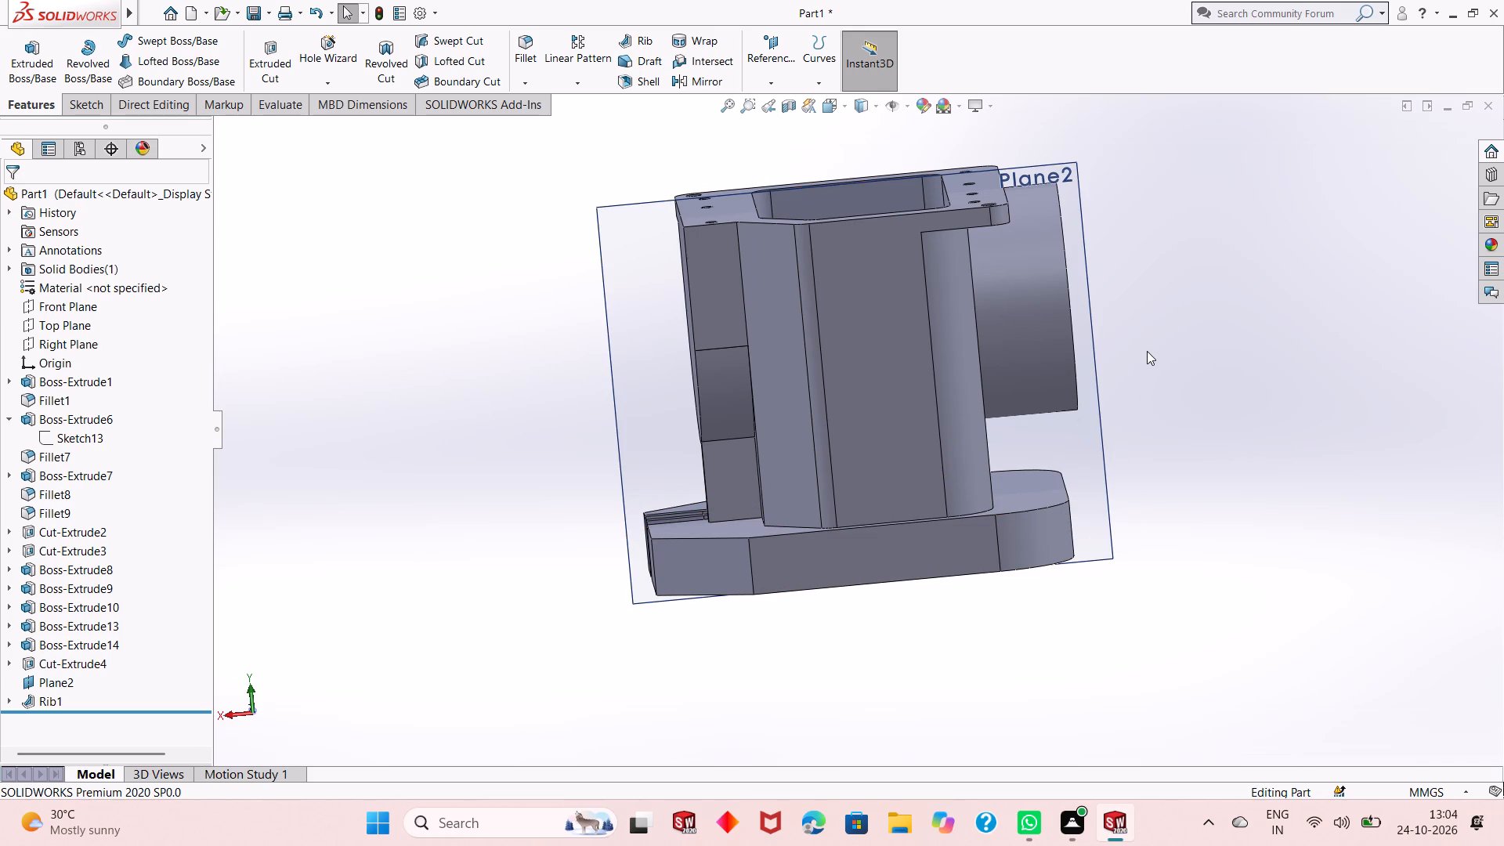
# In a new sketch on the offset plane, draw a 40 mm vertical line from the cylindrical boss's underside to the base's top face.
pyautogui.moveTo(1139, 386); pyautogui.dragTo(774, 375, button='middle')
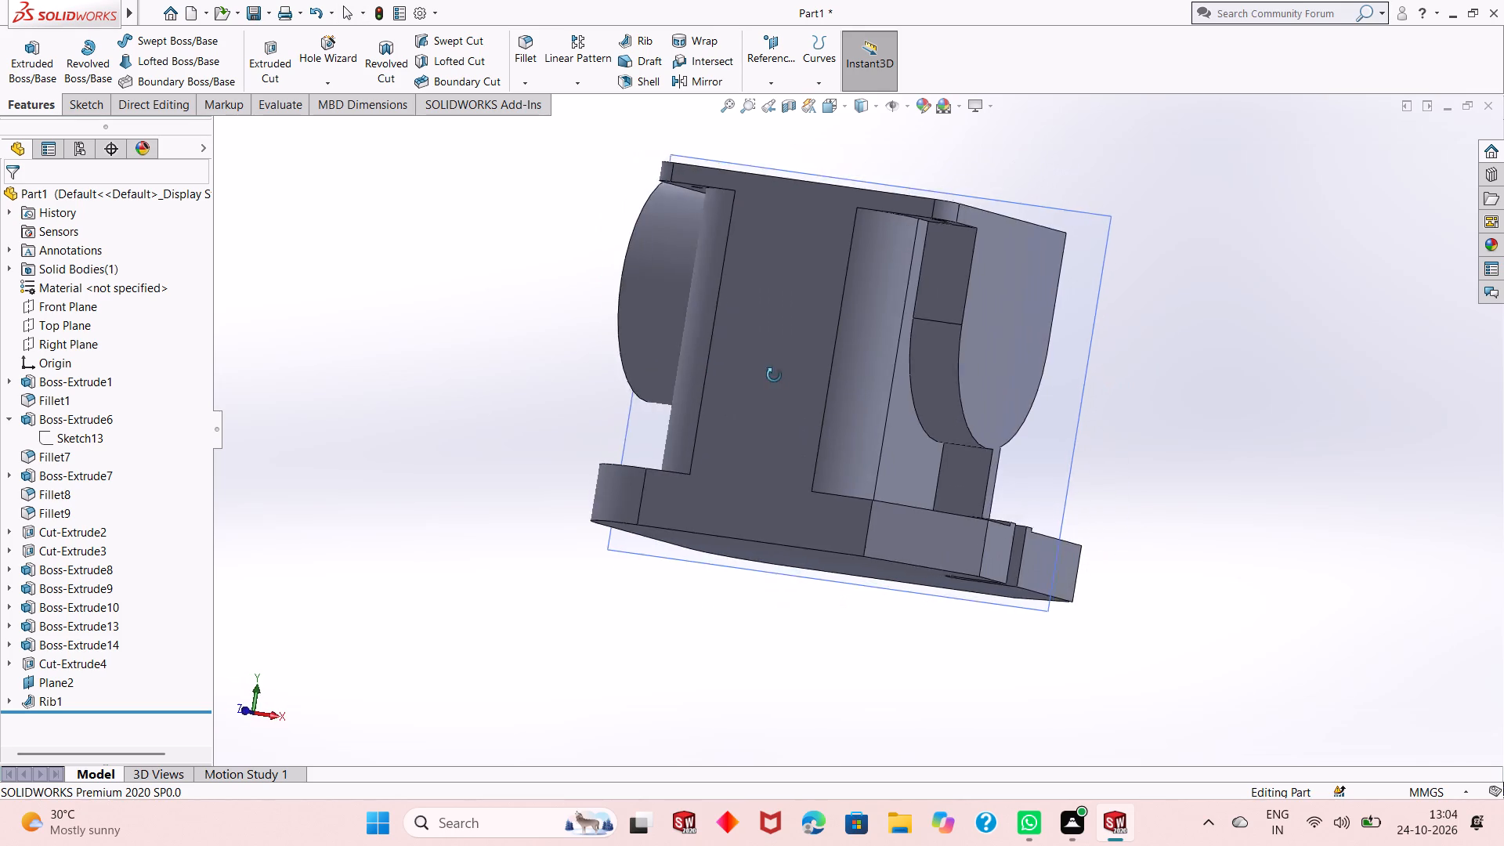
pyautogui.moveTo(774, 375); pyautogui.dragTo(831, 442, button='middle')
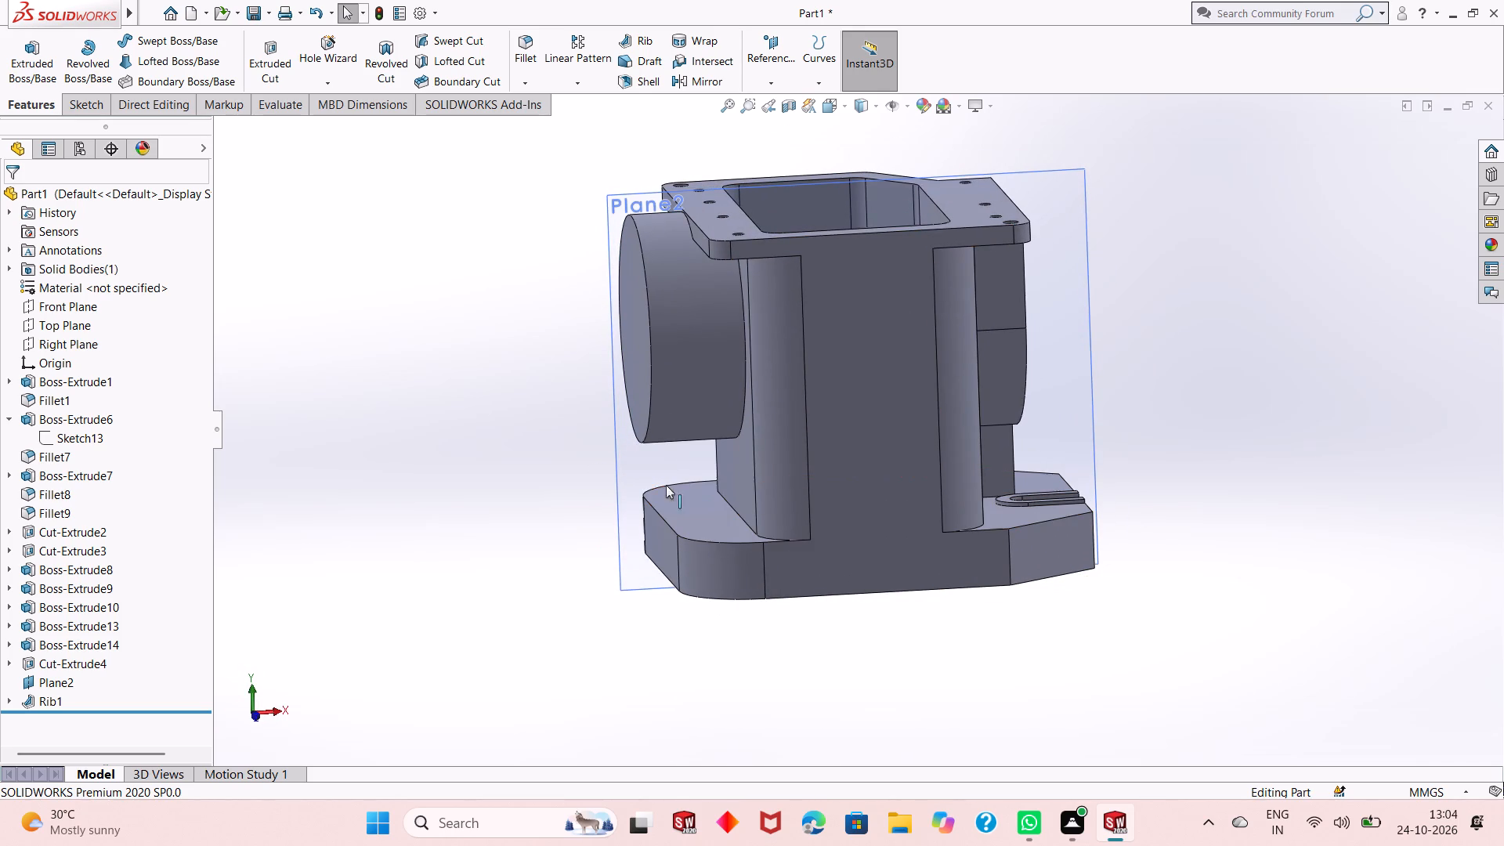
pyautogui.click(639, 473)
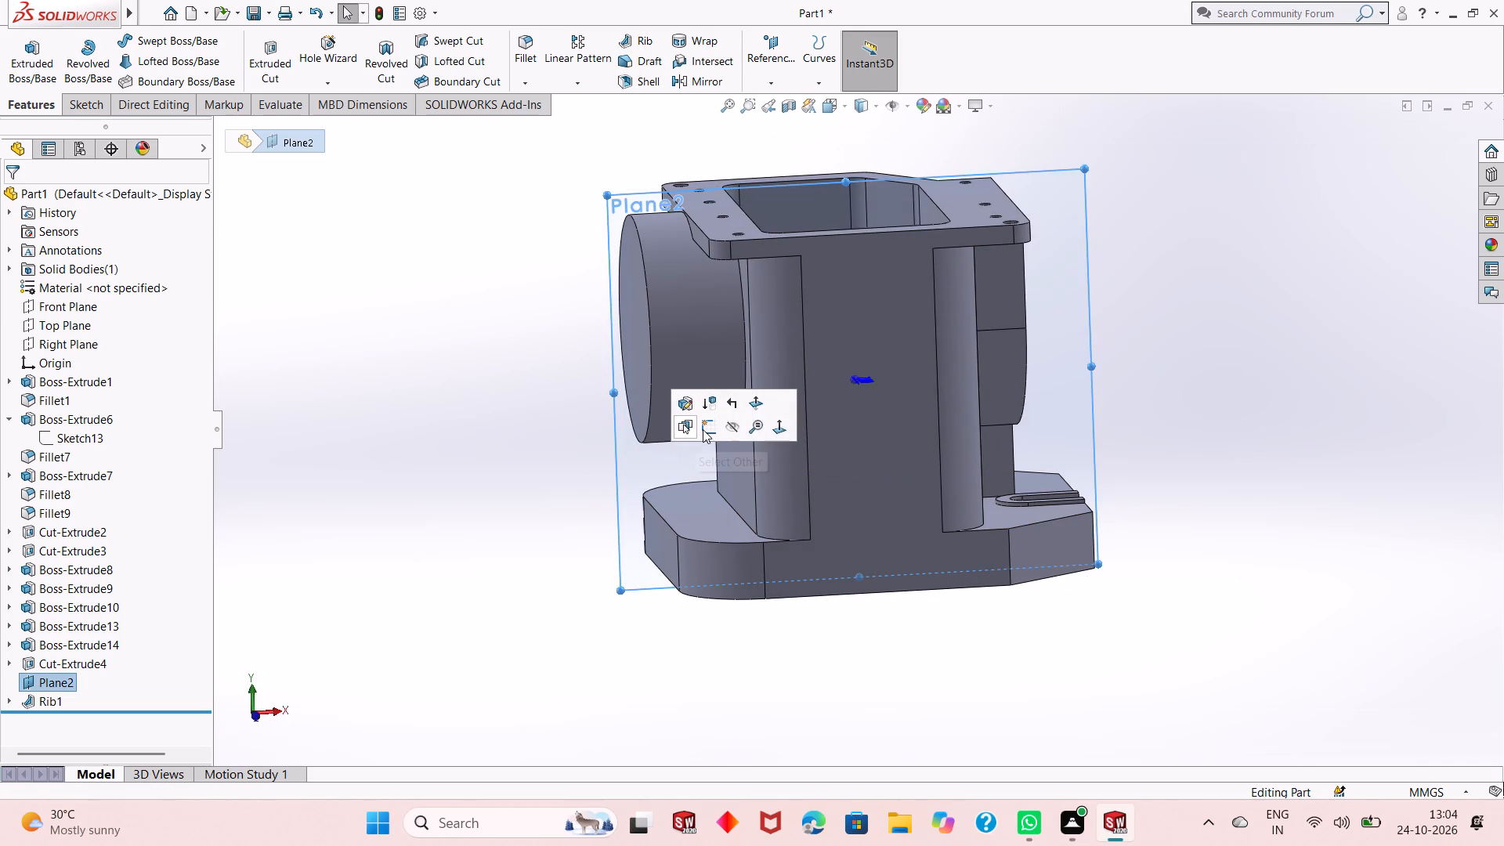
pyautogui.click(703, 429)
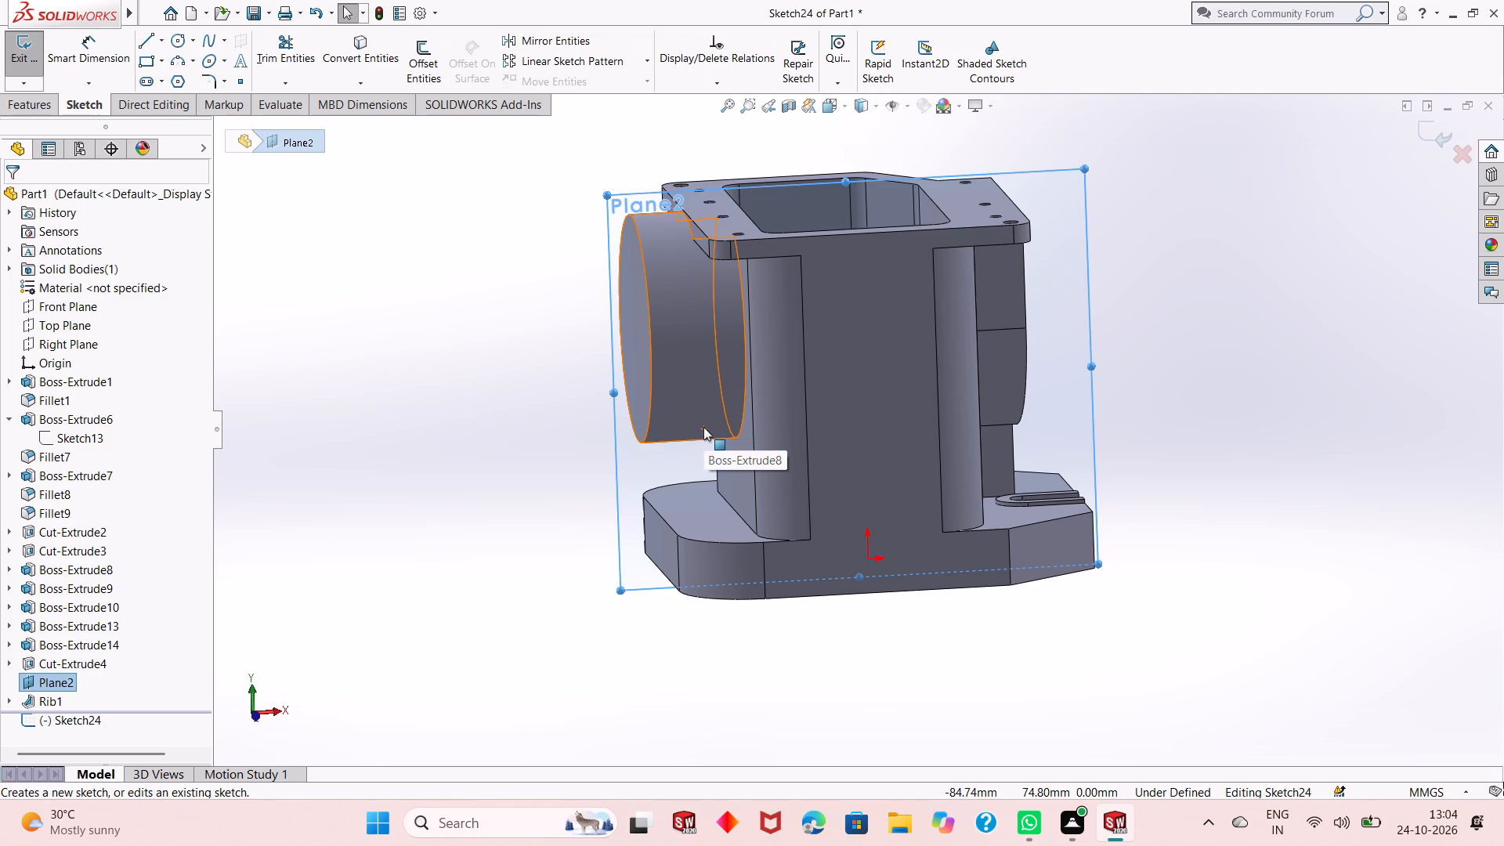
pyautogui.hotkey('ctrl', '8')
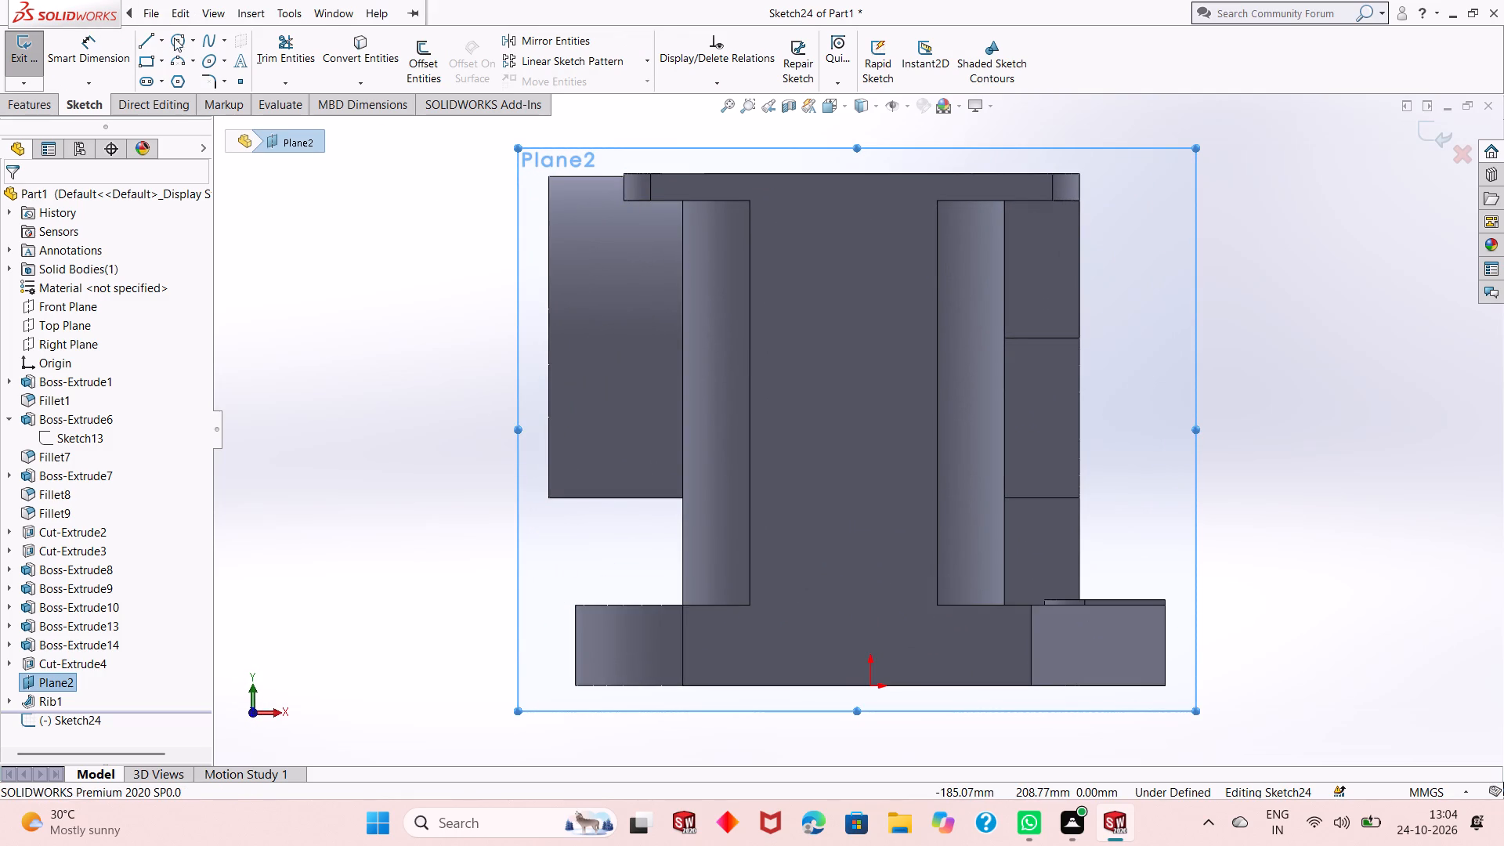
pyautogui.click(149, 38)
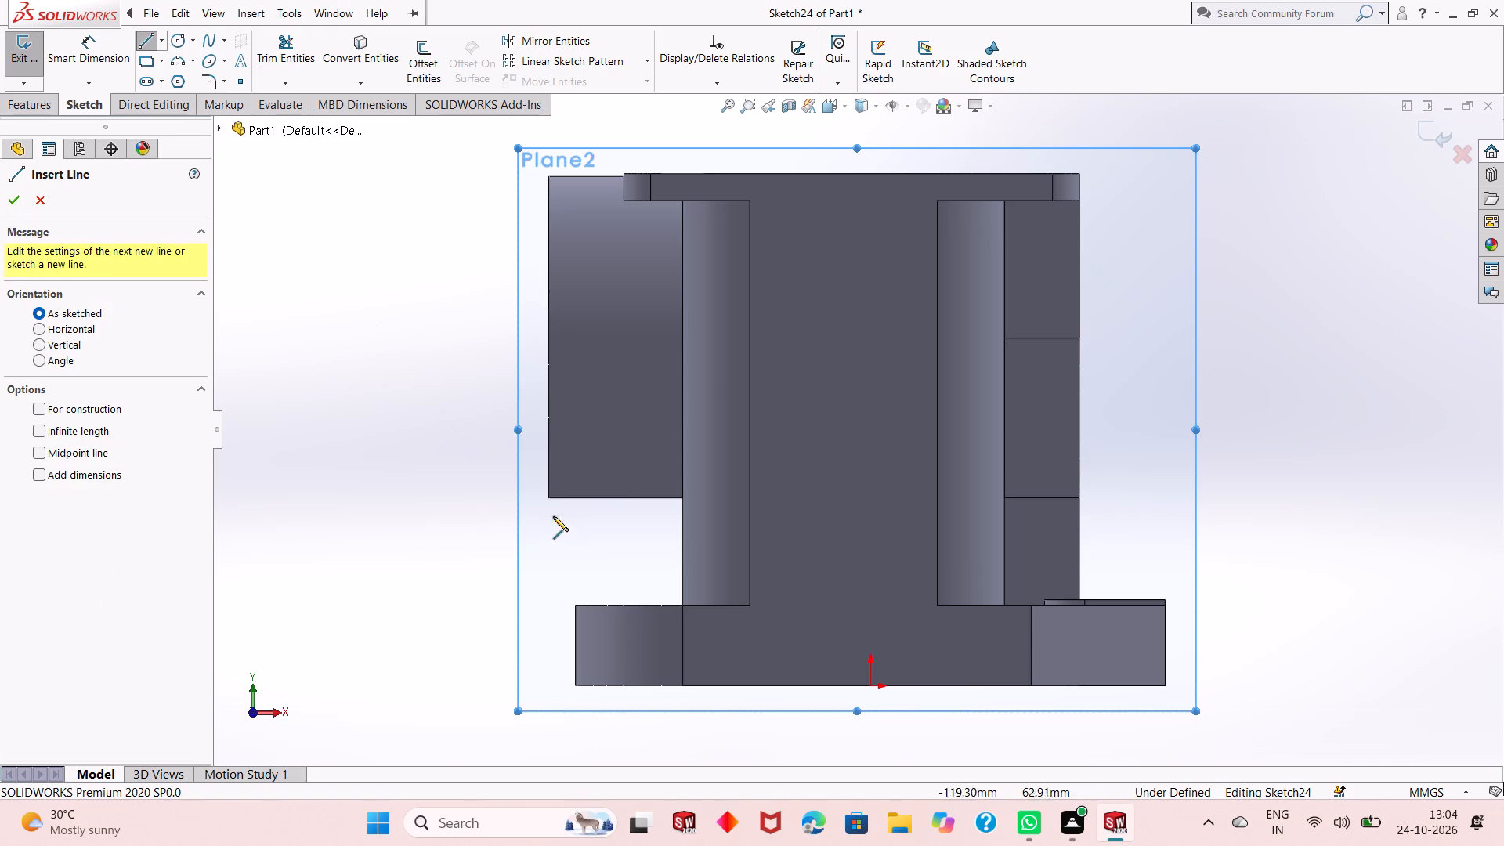
pyautogui.click(605, 497)
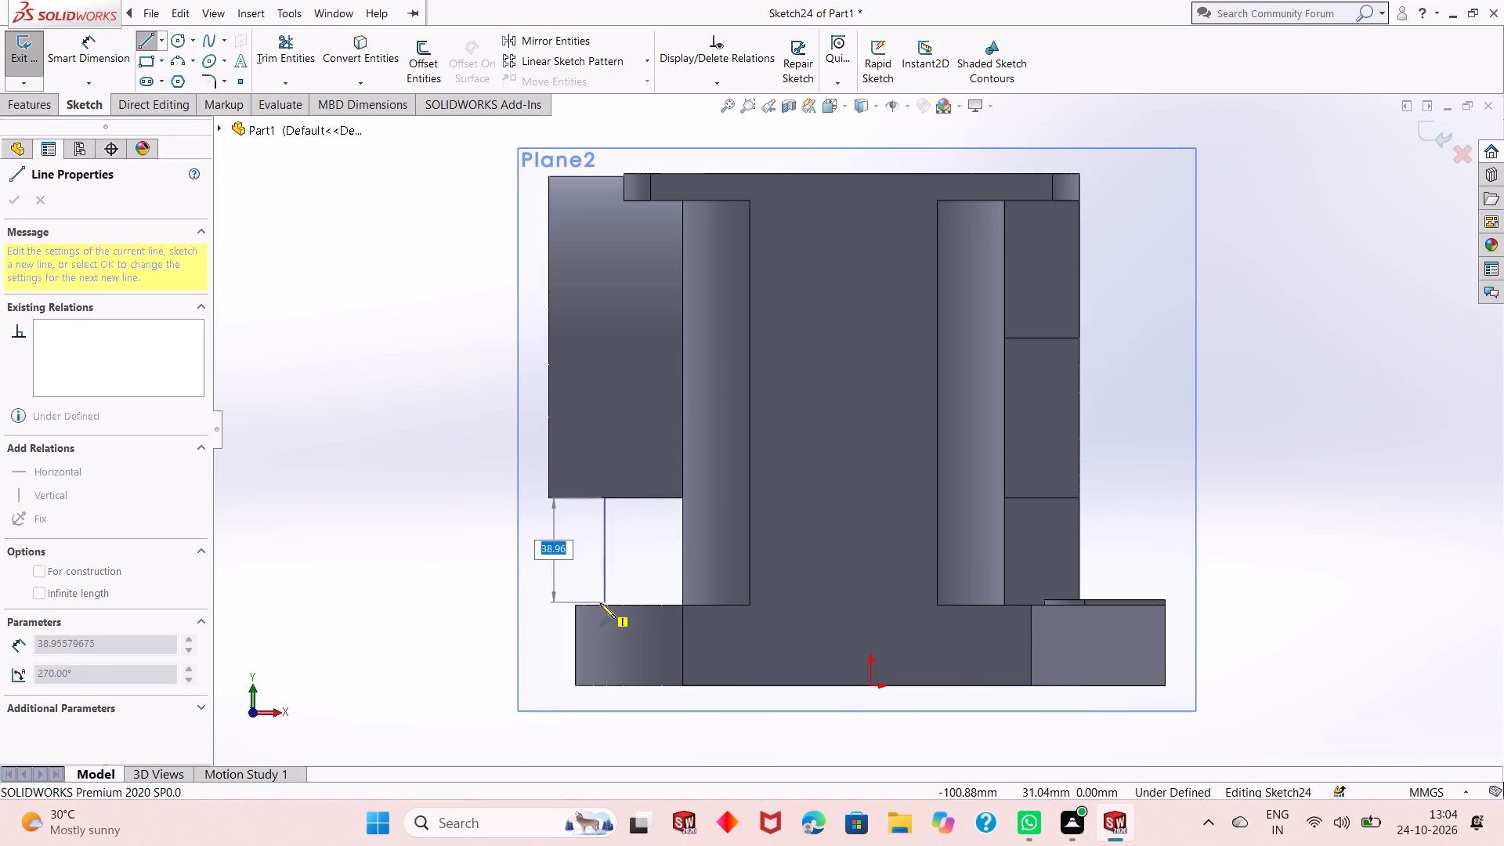
pyautogui.click(601, 604)
pyautogui.rightClick(447, 576)
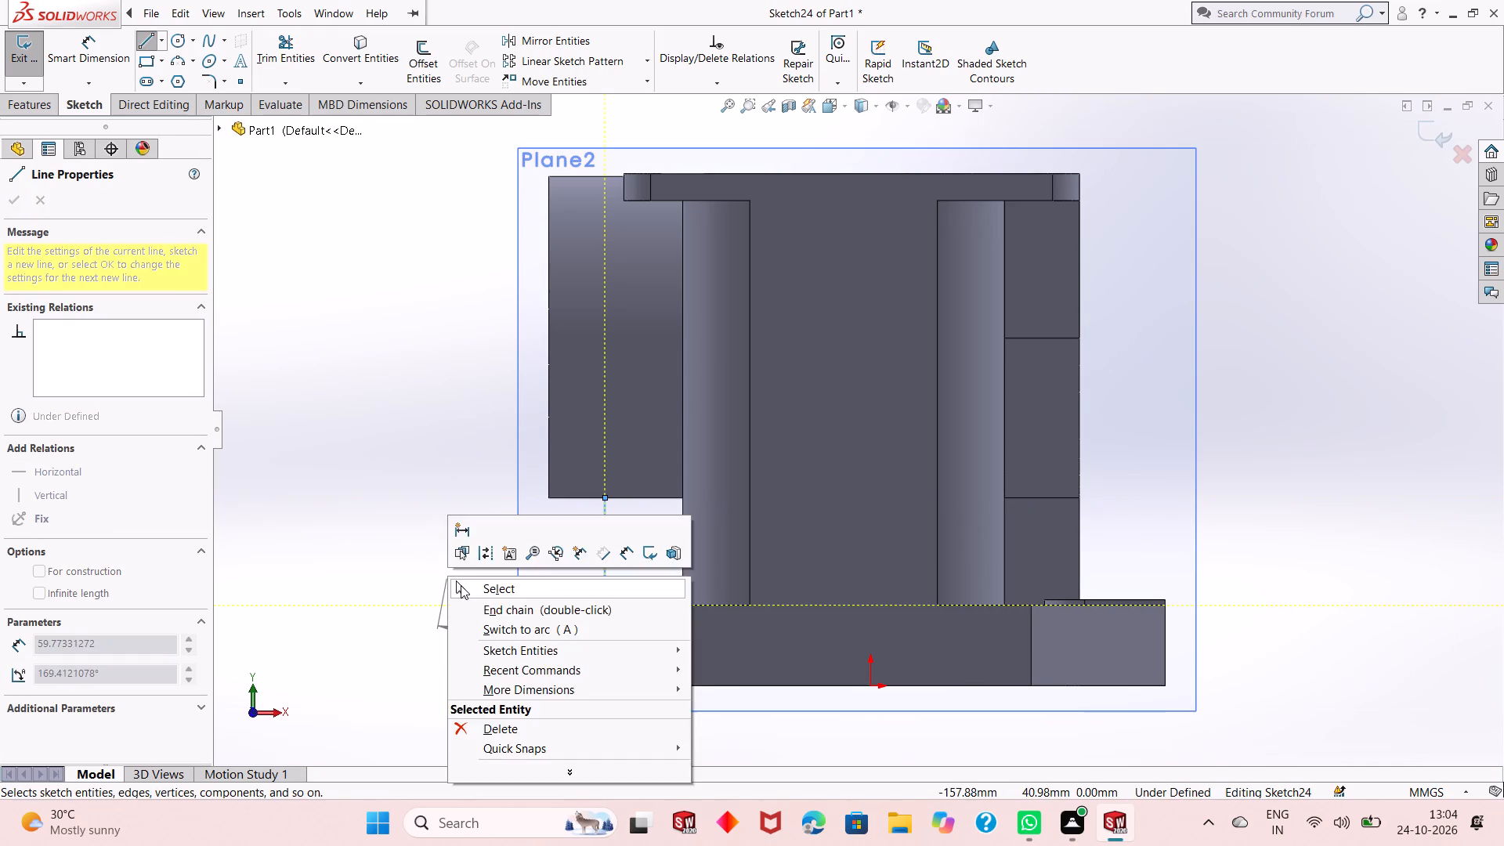
pyautogui.click(461, 585)
# Dimension the vertical rib line 20 mm from the housing wall's edge.
pyautogui.click(103, 60)
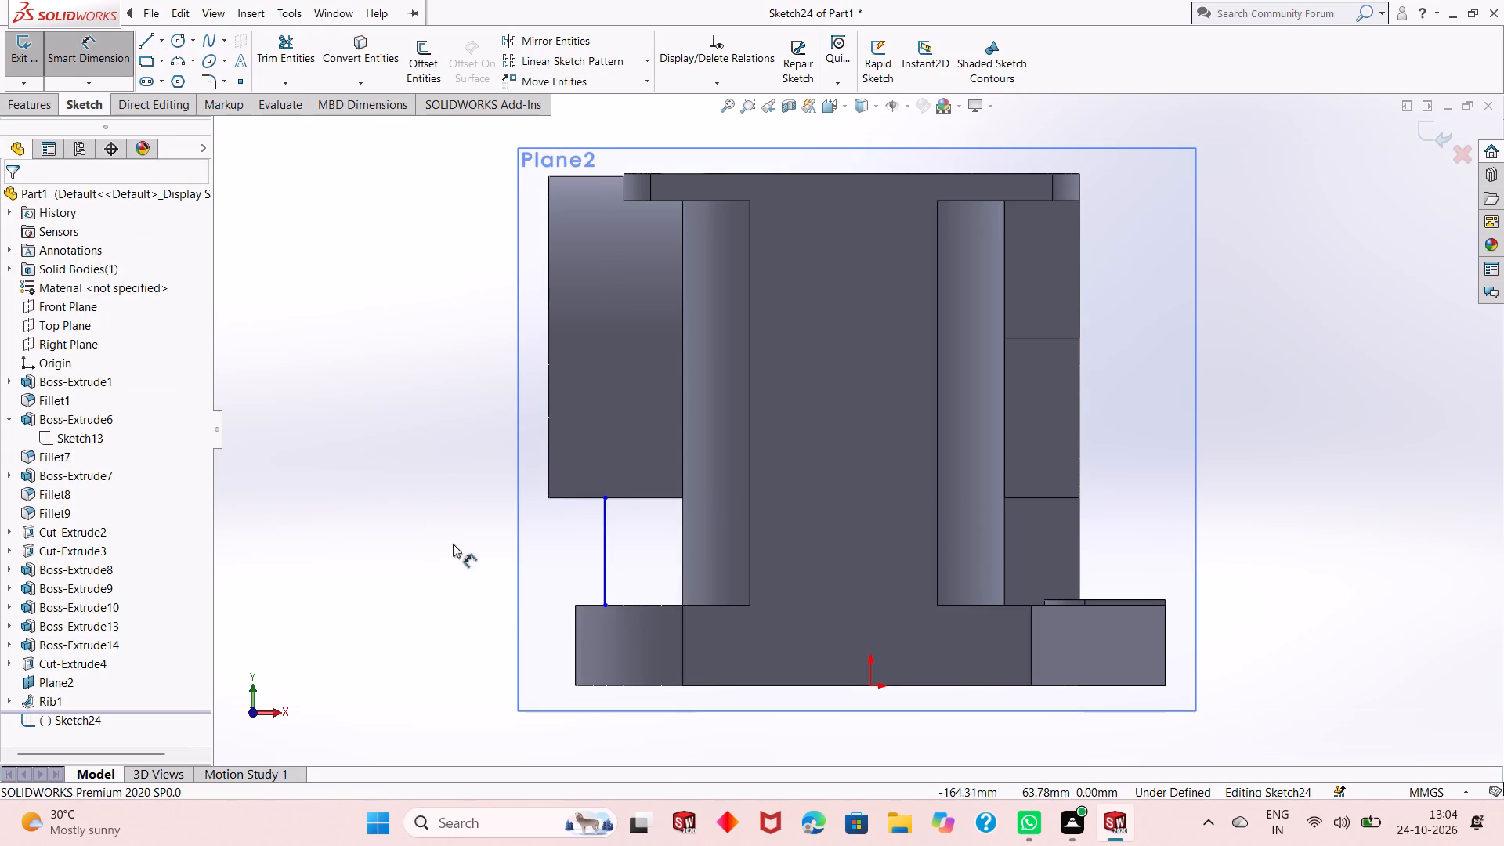
pyautogui.click(601, 538)
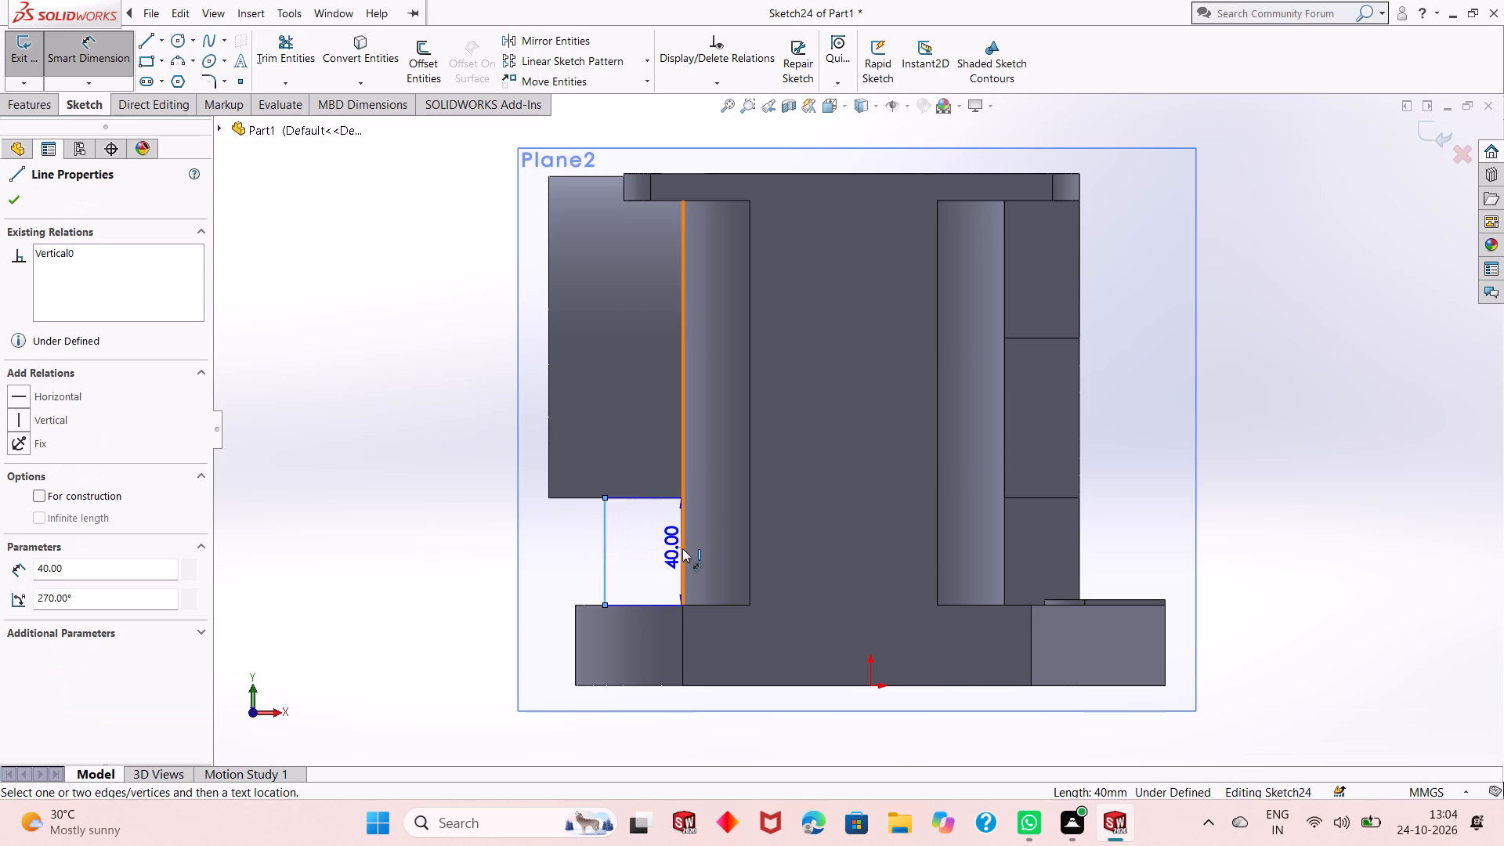
pyautogui.click(682, 548)
pyautogui.click(667, 732)
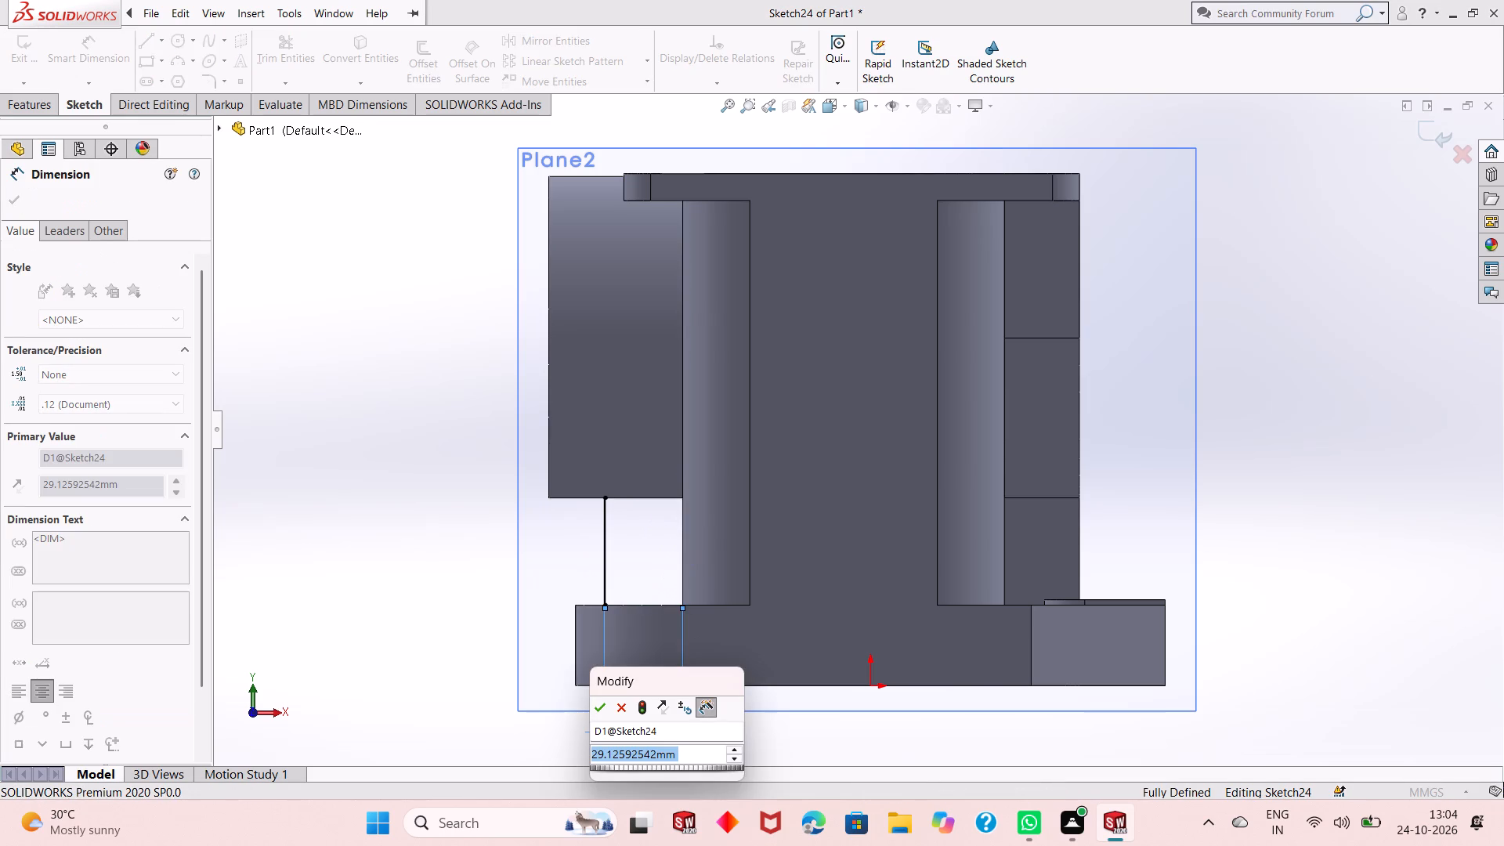
pyautogui.write('20')
pyautogui.press('Return')
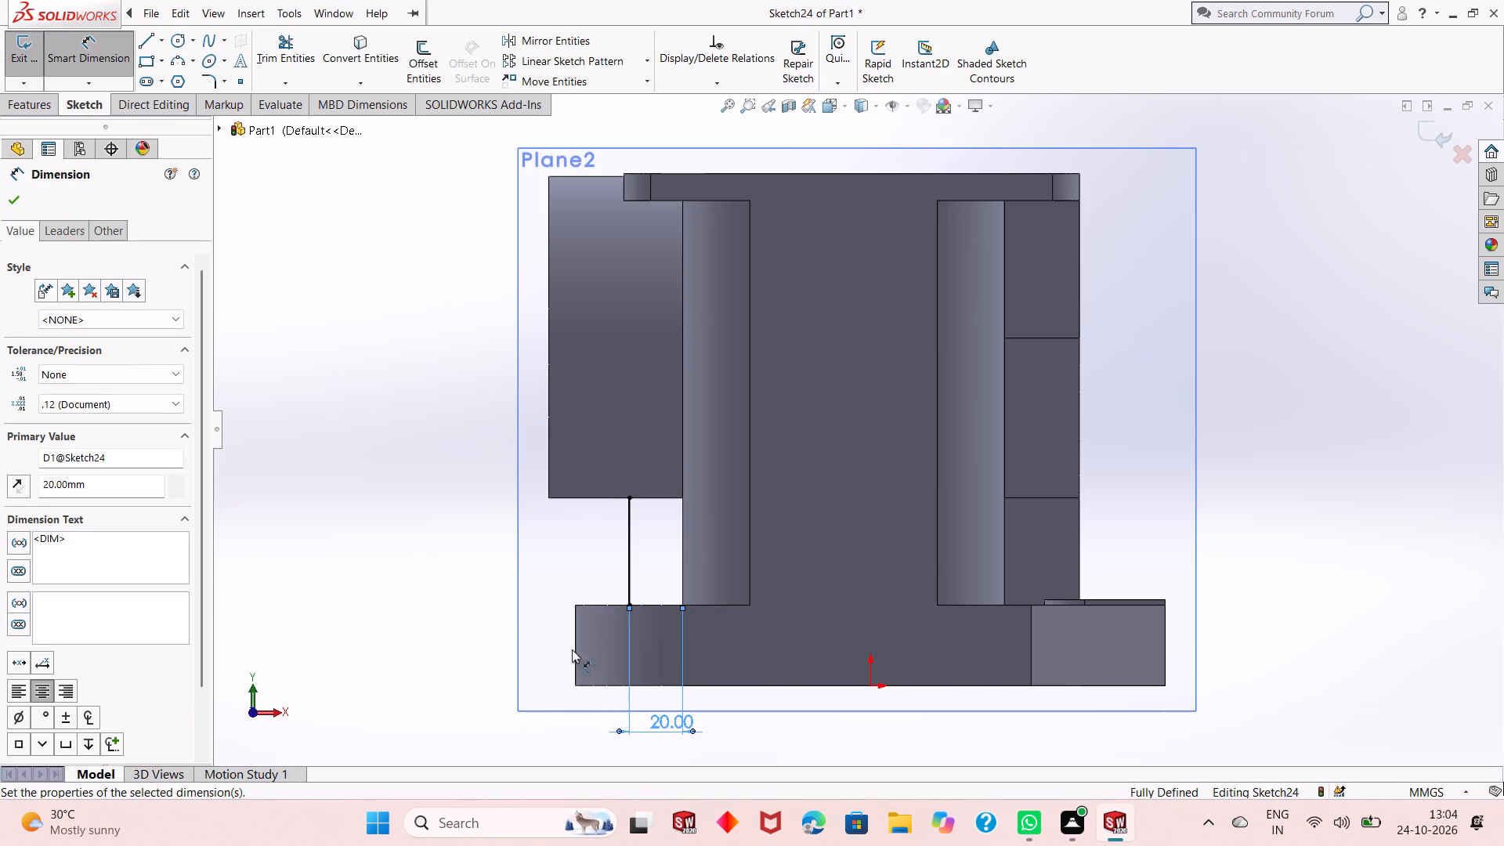
pyautogui.rightClick(414, 420)
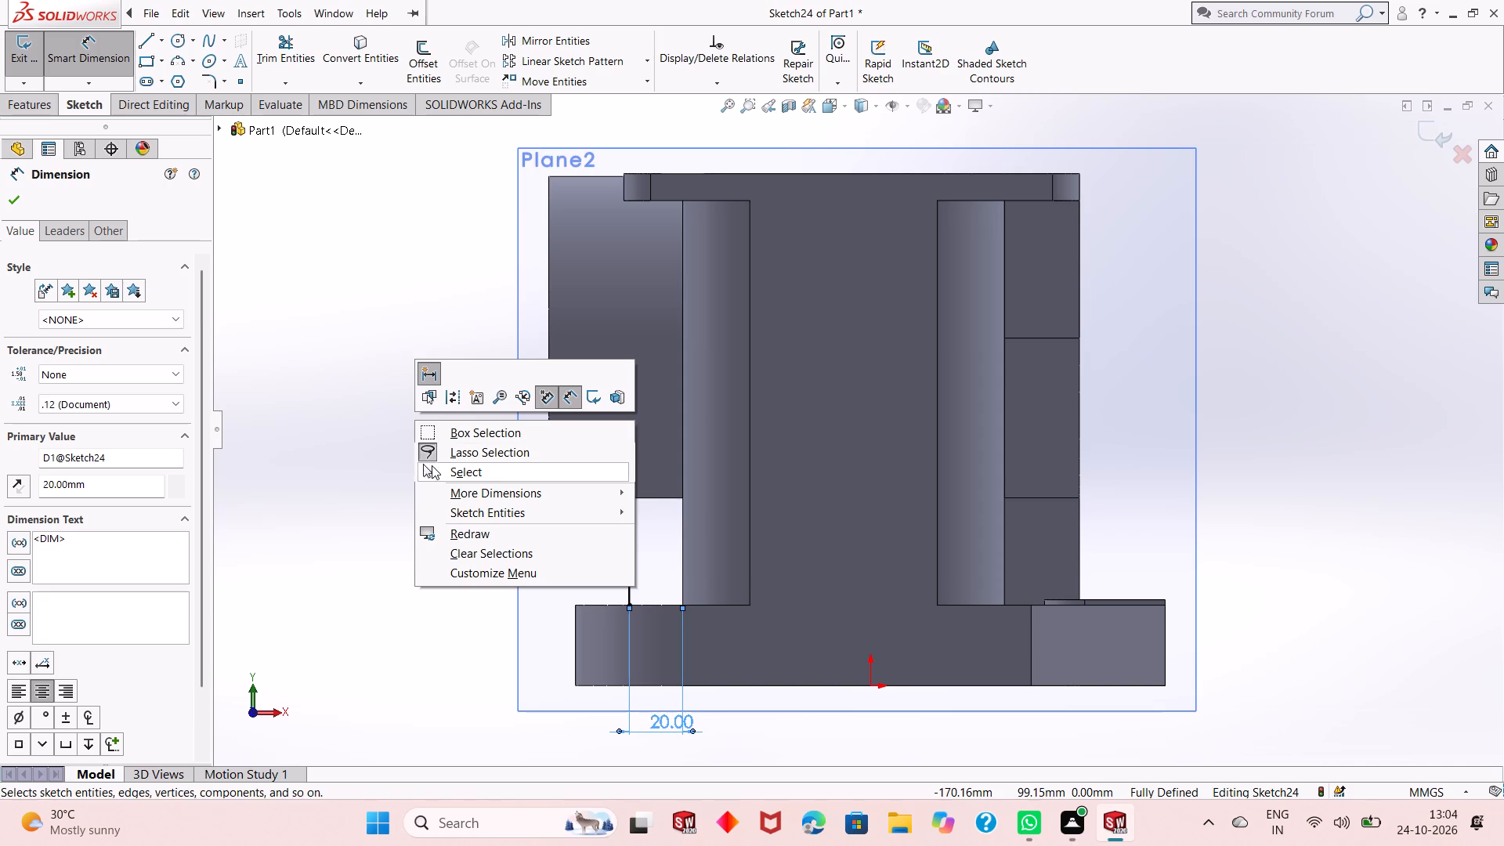
pyautogui.click(432, 468)
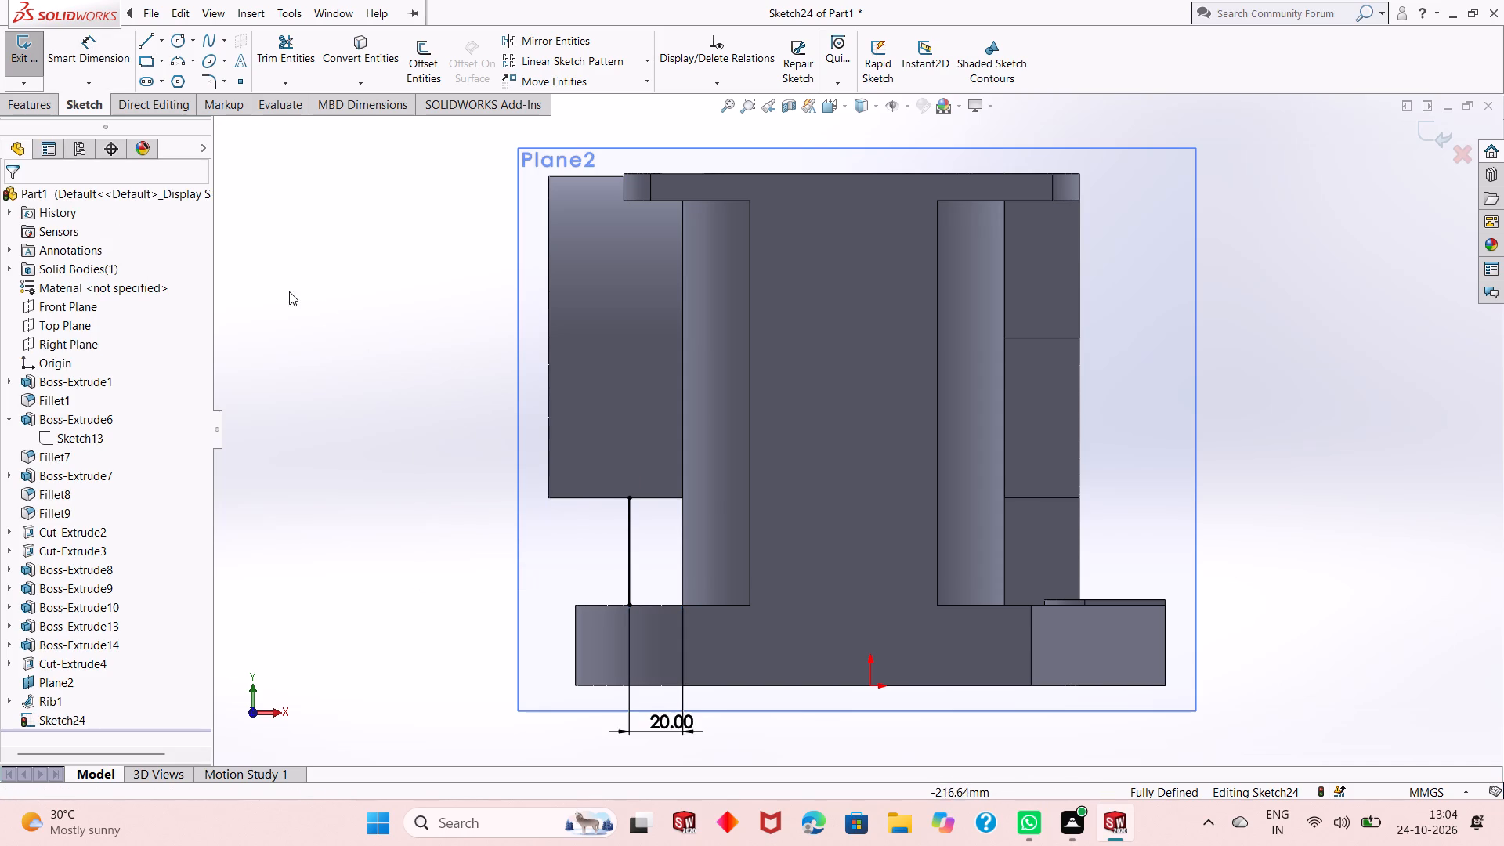
# Create a 10 mm thick rib from the line, thickened on both sides, with the material side flipped toward the housing wall.
pyautogui.click(24, 111)
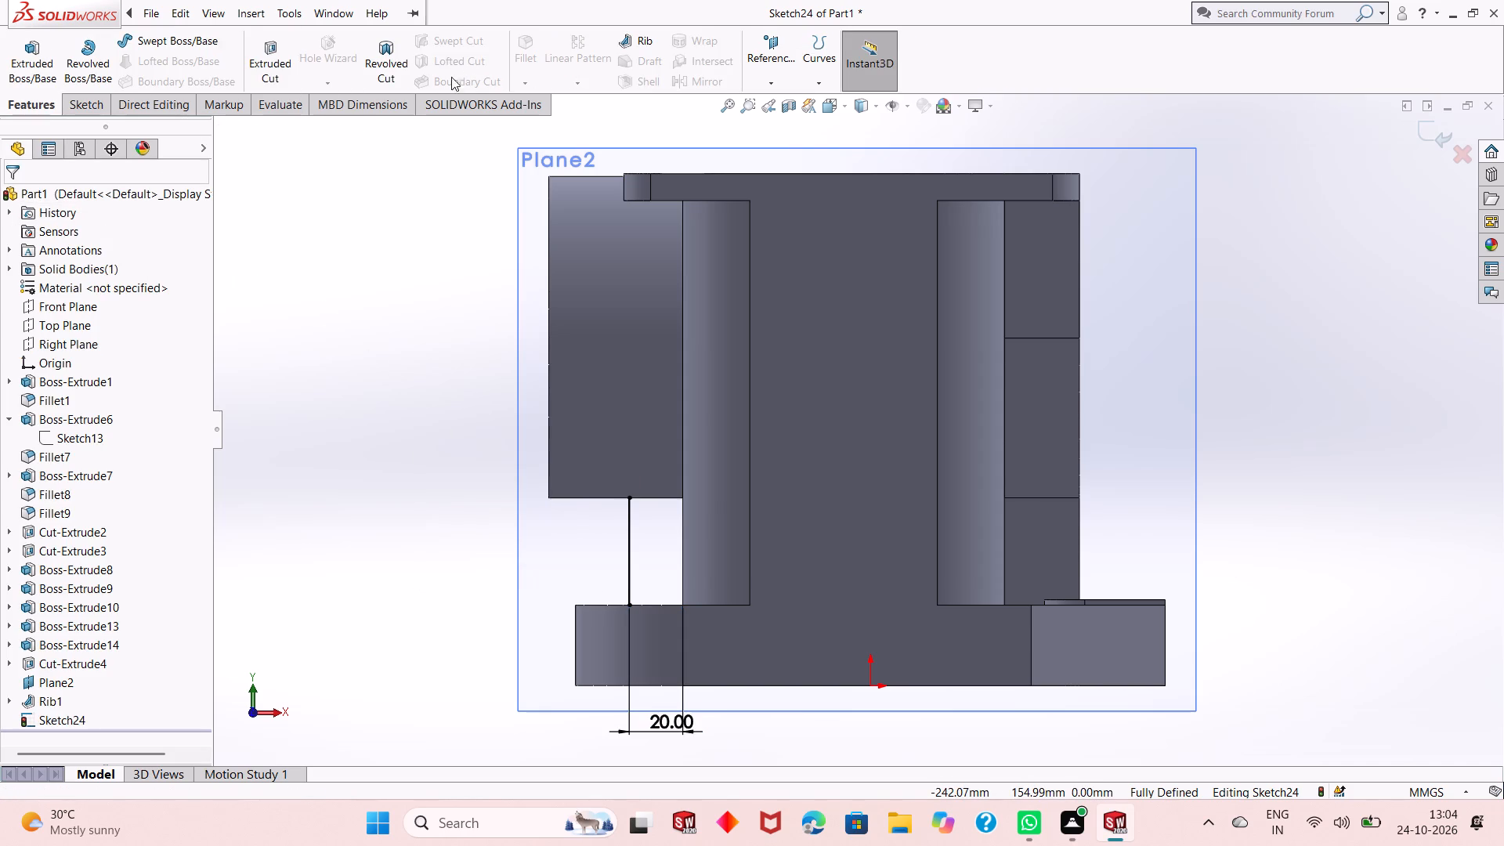
pyautogui.click(637, 40)
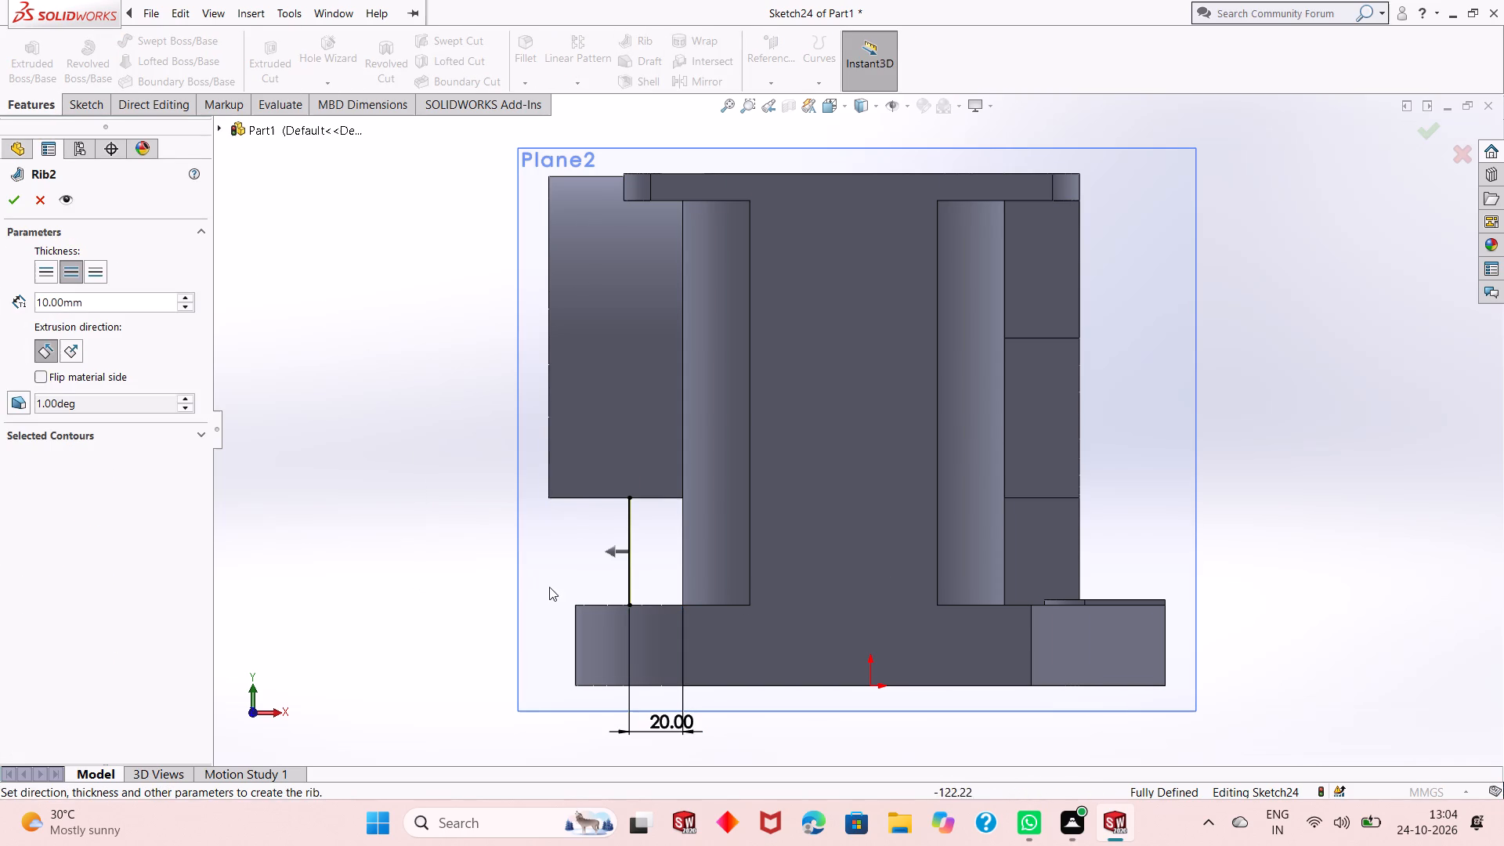
pyautogui.click(608, 559)
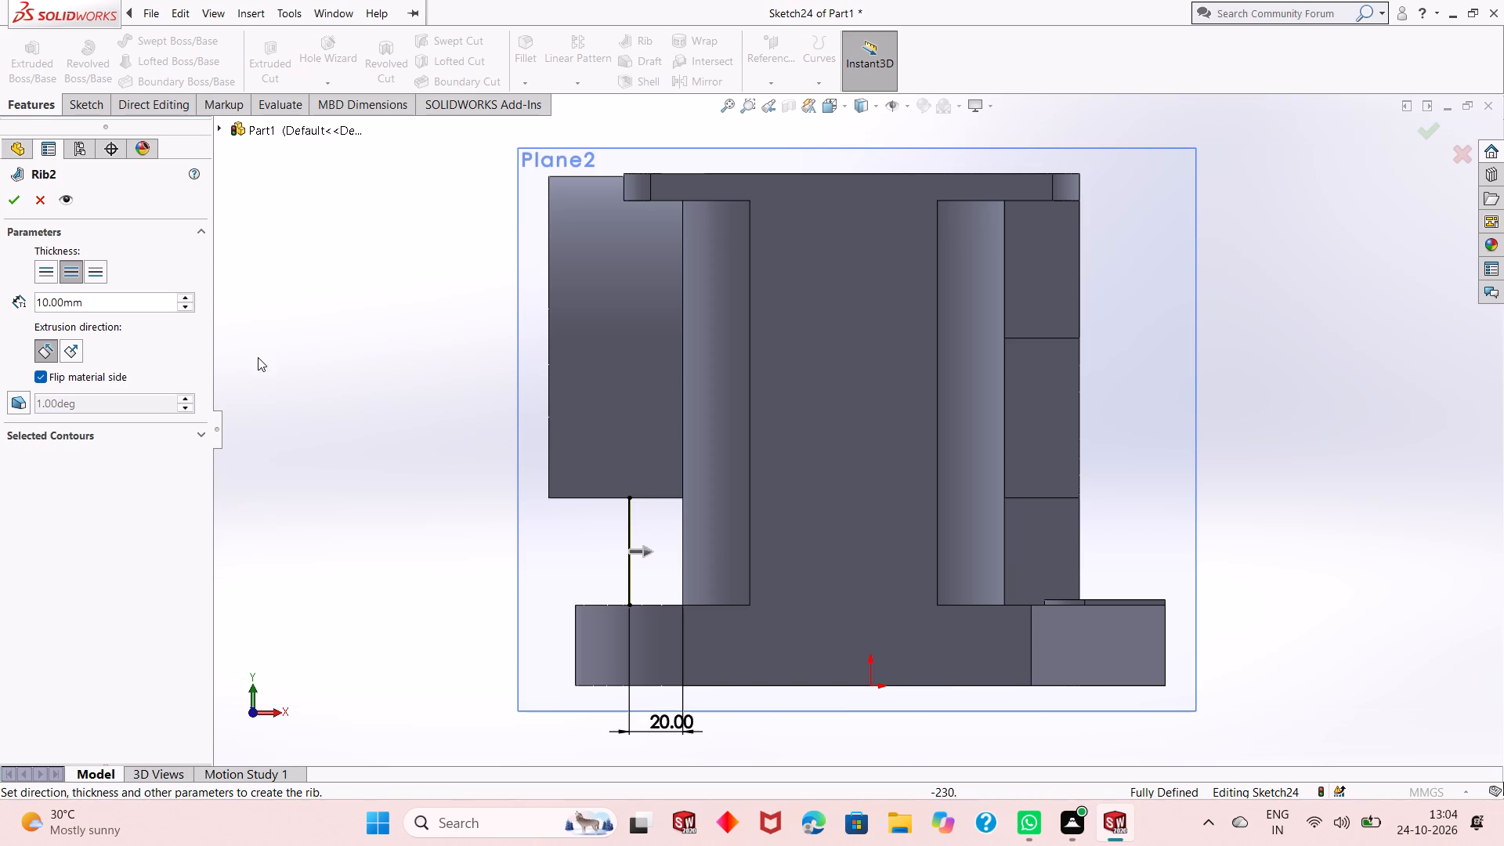
pyautogui.moveTo(258, 358); pyautogui.dragTo(334, 387, button='middle')
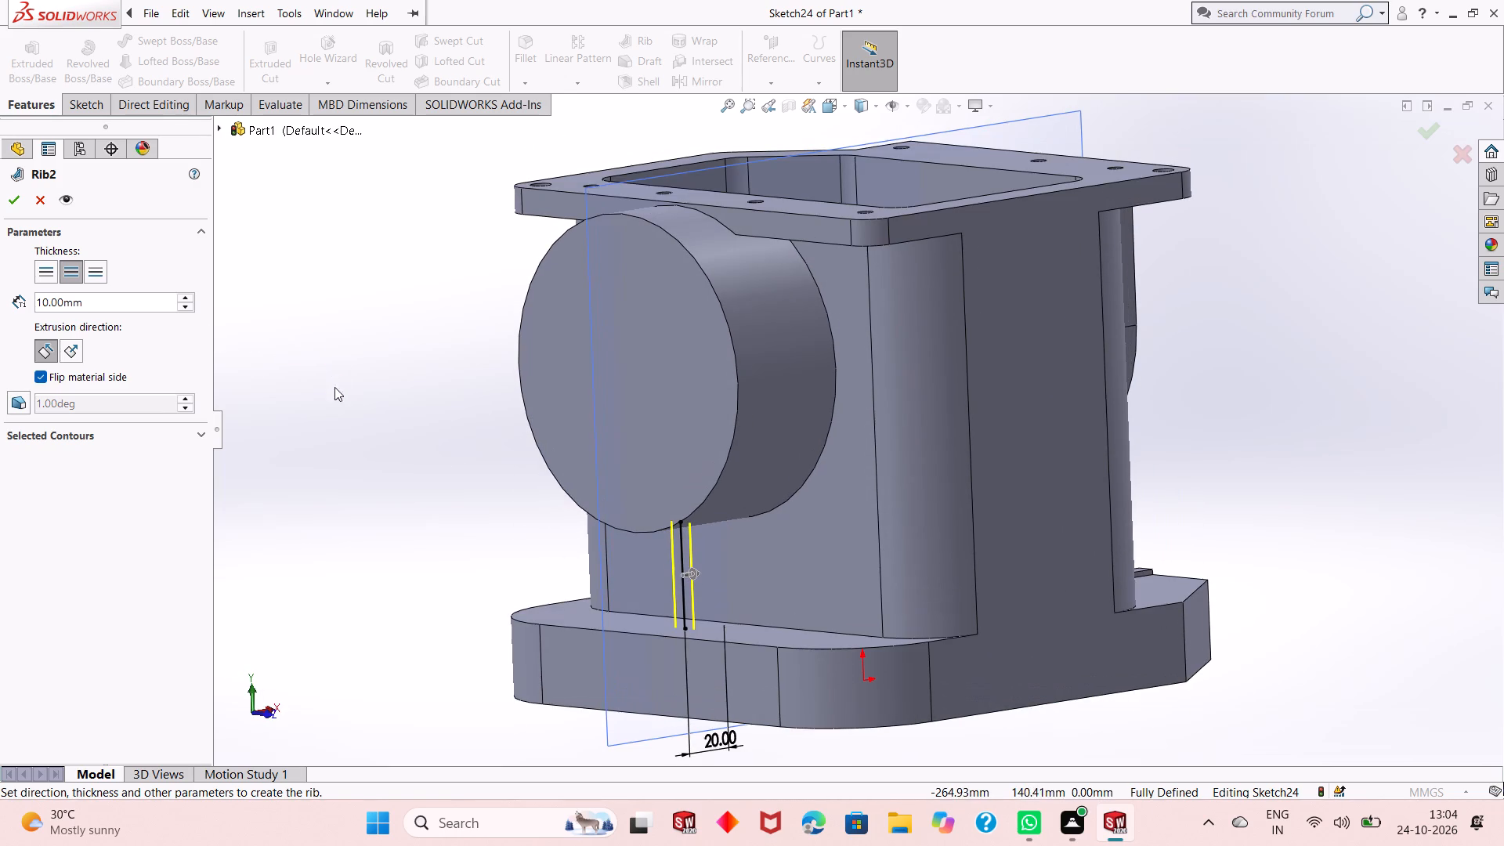
pyautogui.click(6, 200)
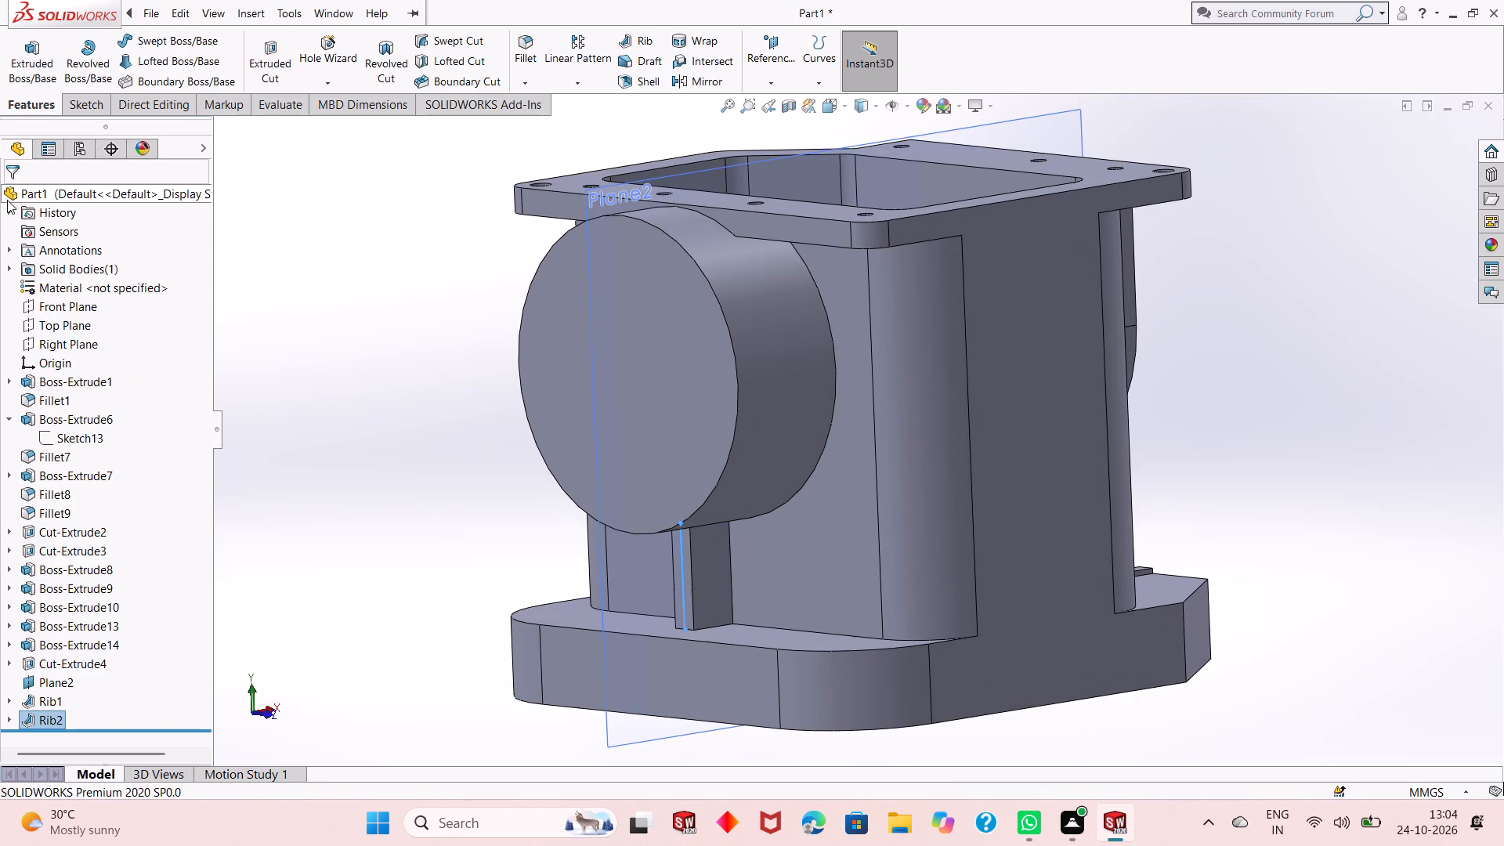
pyautogui.click(372, 442)
# Examine the rib beneath the cylindrical boss up close, checking where it meets the boss's underside.
pyautogui.scroll(1, 668, 568)
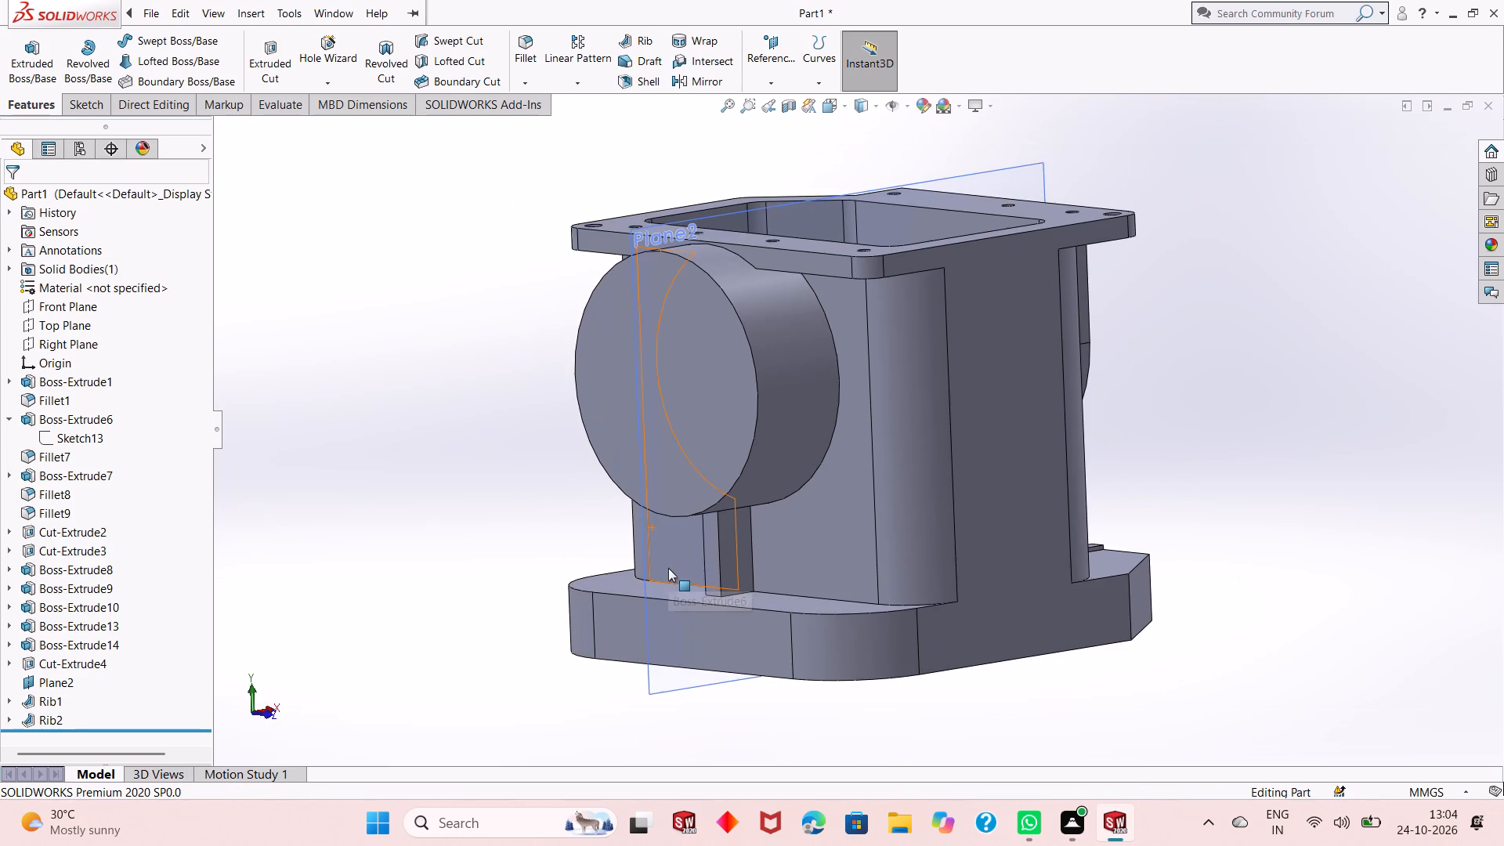
pyautogui.scroll(1, 681, 568)
pyautogui.moveTo(681, 568); pyautogui.dragTo(682, 454, button='middle')
pyautogui.scroll(-4, 804, 443)
pyautogui.scroll(-2, 729, 423)
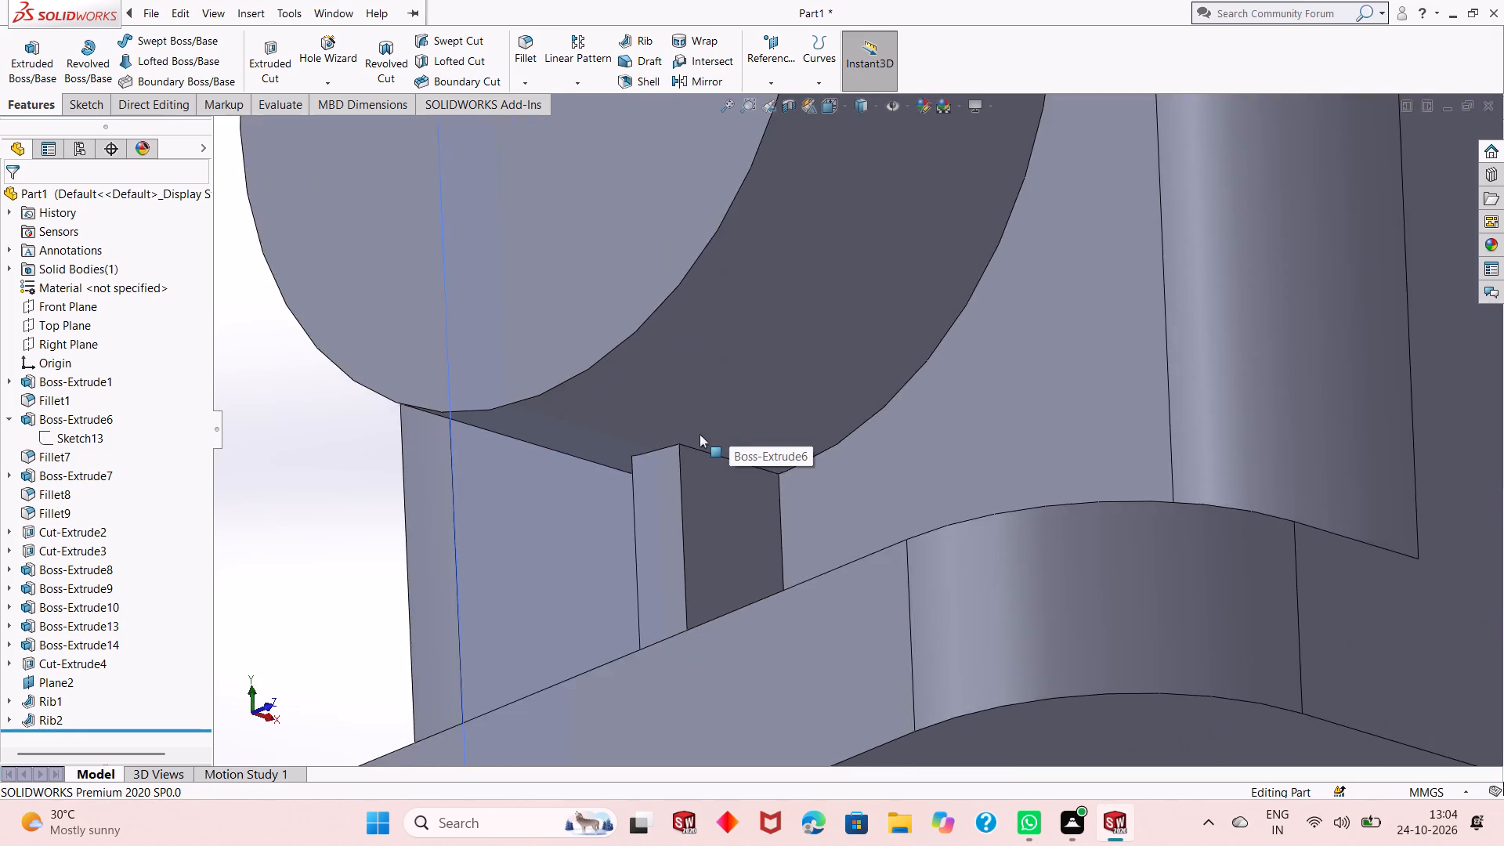
pyautogui.scroll(-10, 700, 434)
pyautogui.moveTo(710, 473); pyautogui.dragTo(696, 556, button='middle')
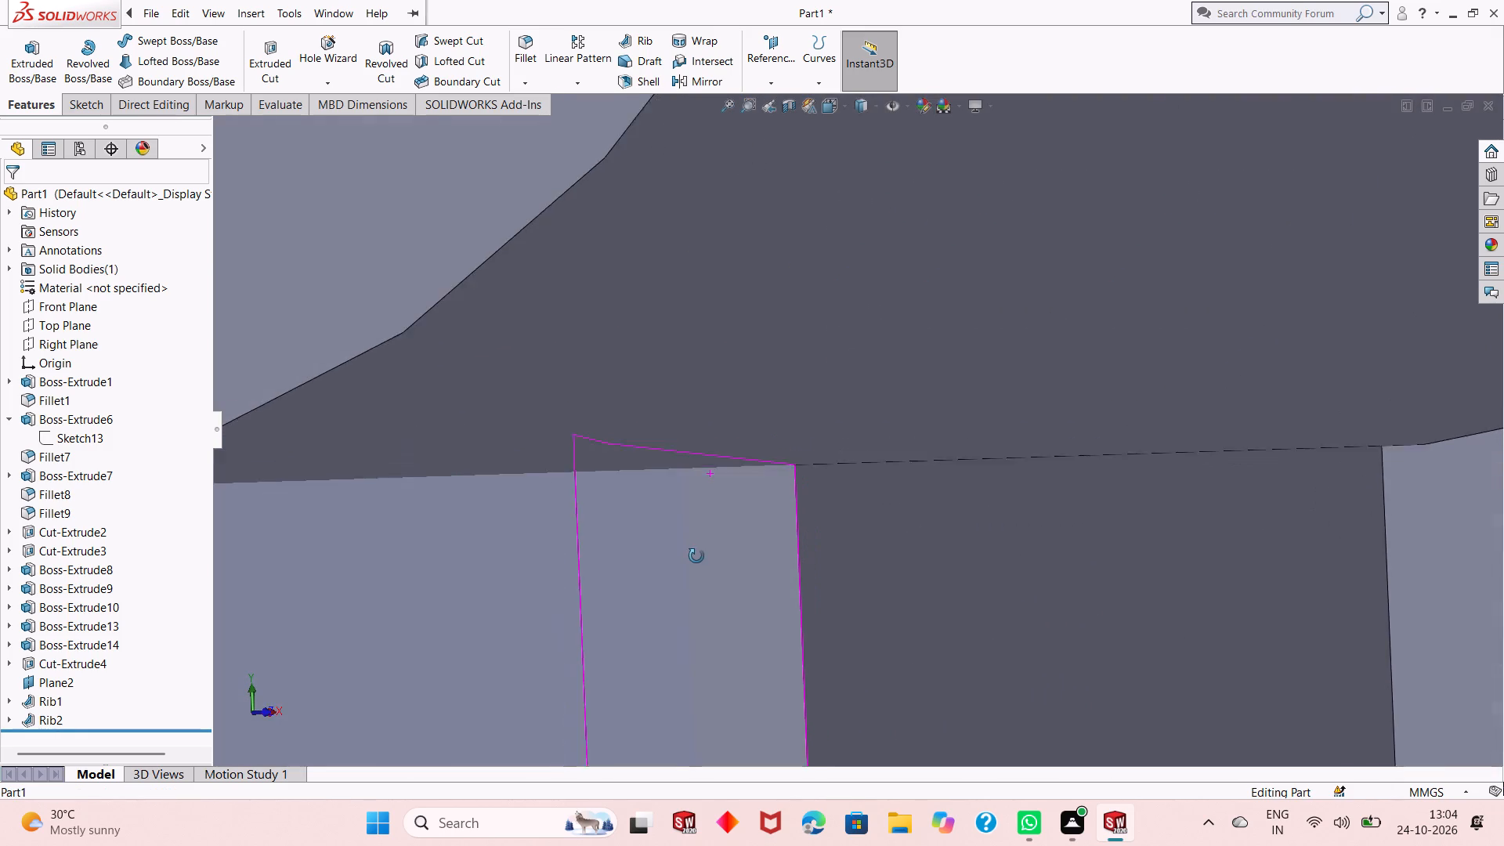
pyautogui.moveTo(696, 556); pyautogui.dragTo(696, 580, button='middle')
pyautogui.scroll(8, 732, 546)
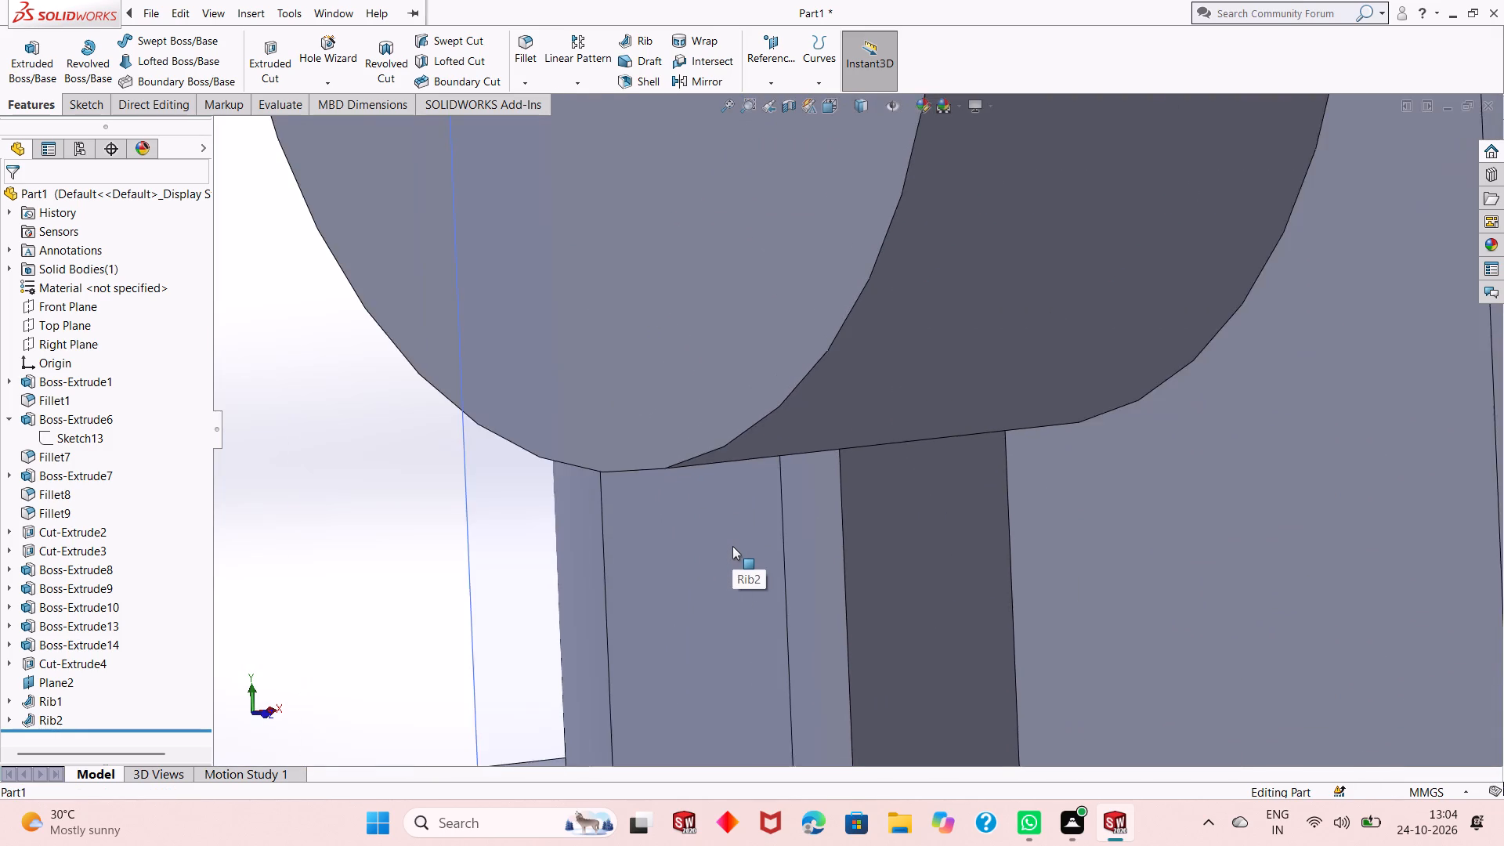
pyautogui.scroll(7, 732, 546)
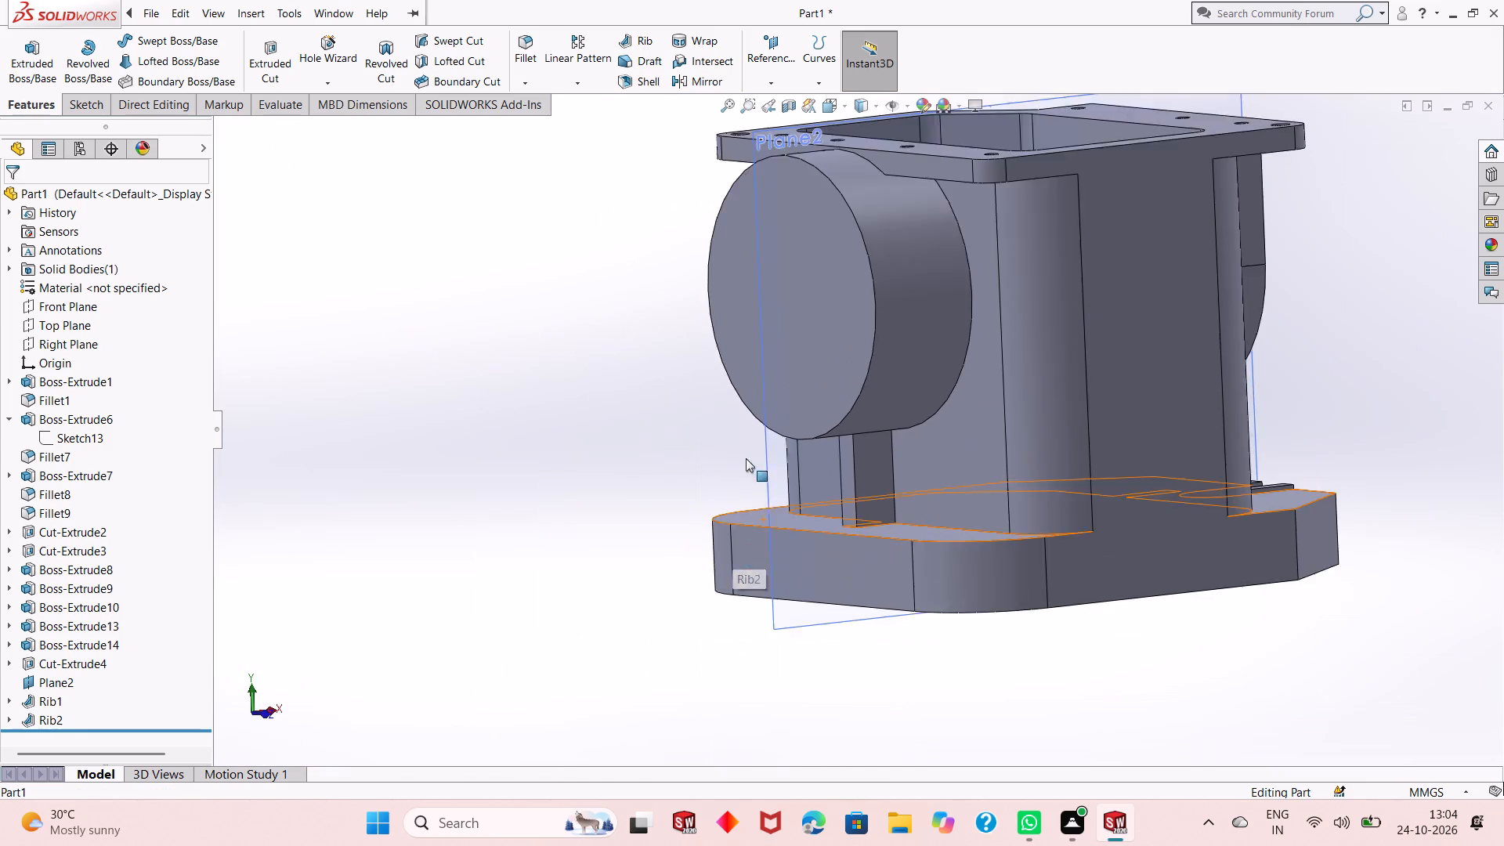
pyautogui.scroll(1, 746, 458)
pyautogui.moveTo(837, 382); pyautogui.dragTo(790, 388, button='middle')
# Hide the offset plane Plane2.
pyautogui.rightClick(756, 465)
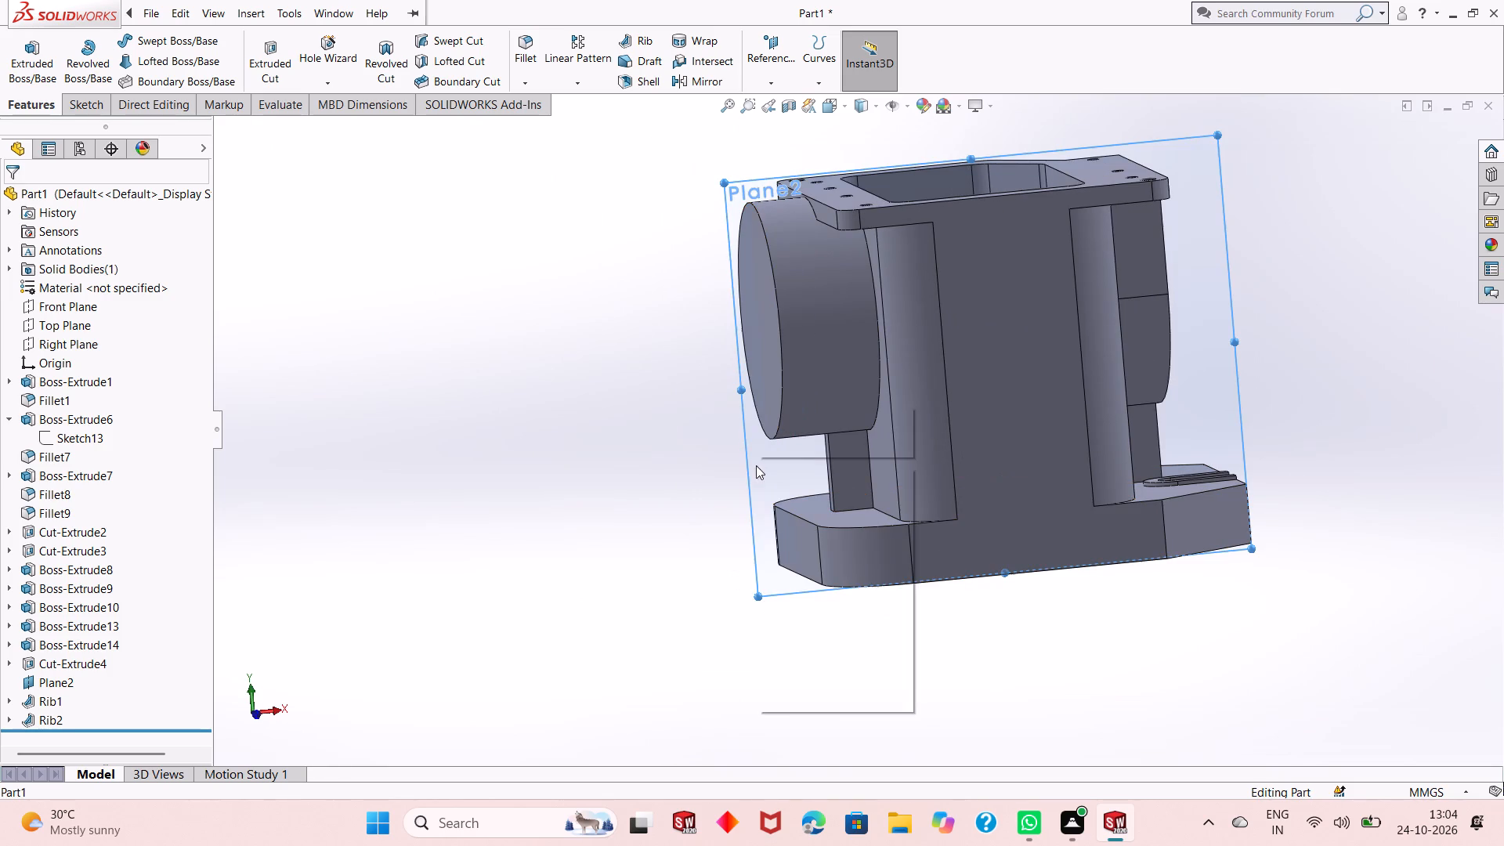
pyautogui.click(819, 441)
# Examine the whole housing from all sides, including both ribs, the top flange and the slotted pad.
pyautogui.scroll(1, 810, 486)
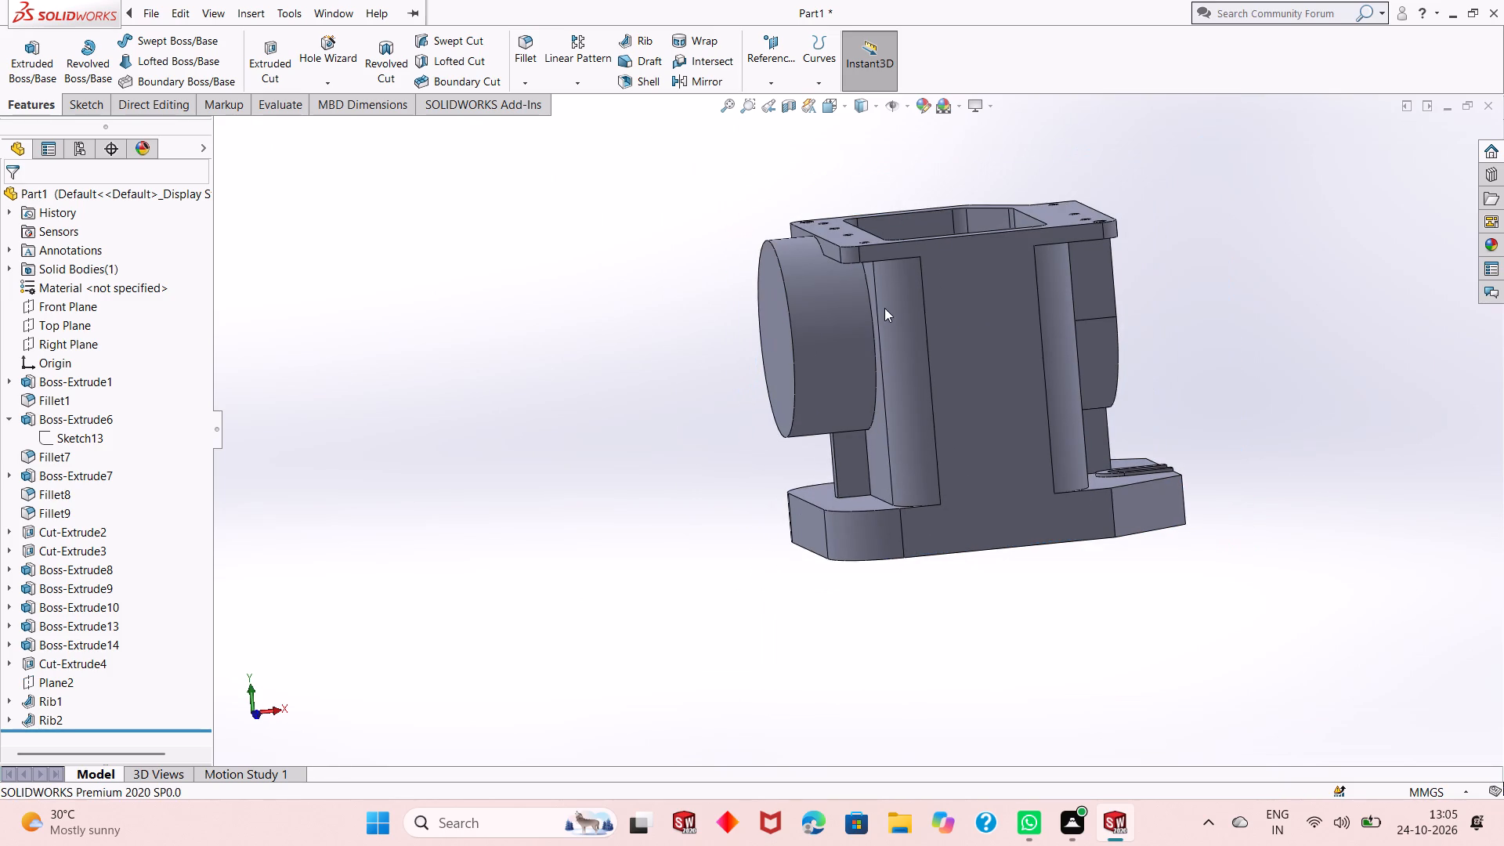
pyautogui.moveTo(884, 308); pyautogui.dragTo(630, 309, button='middle')
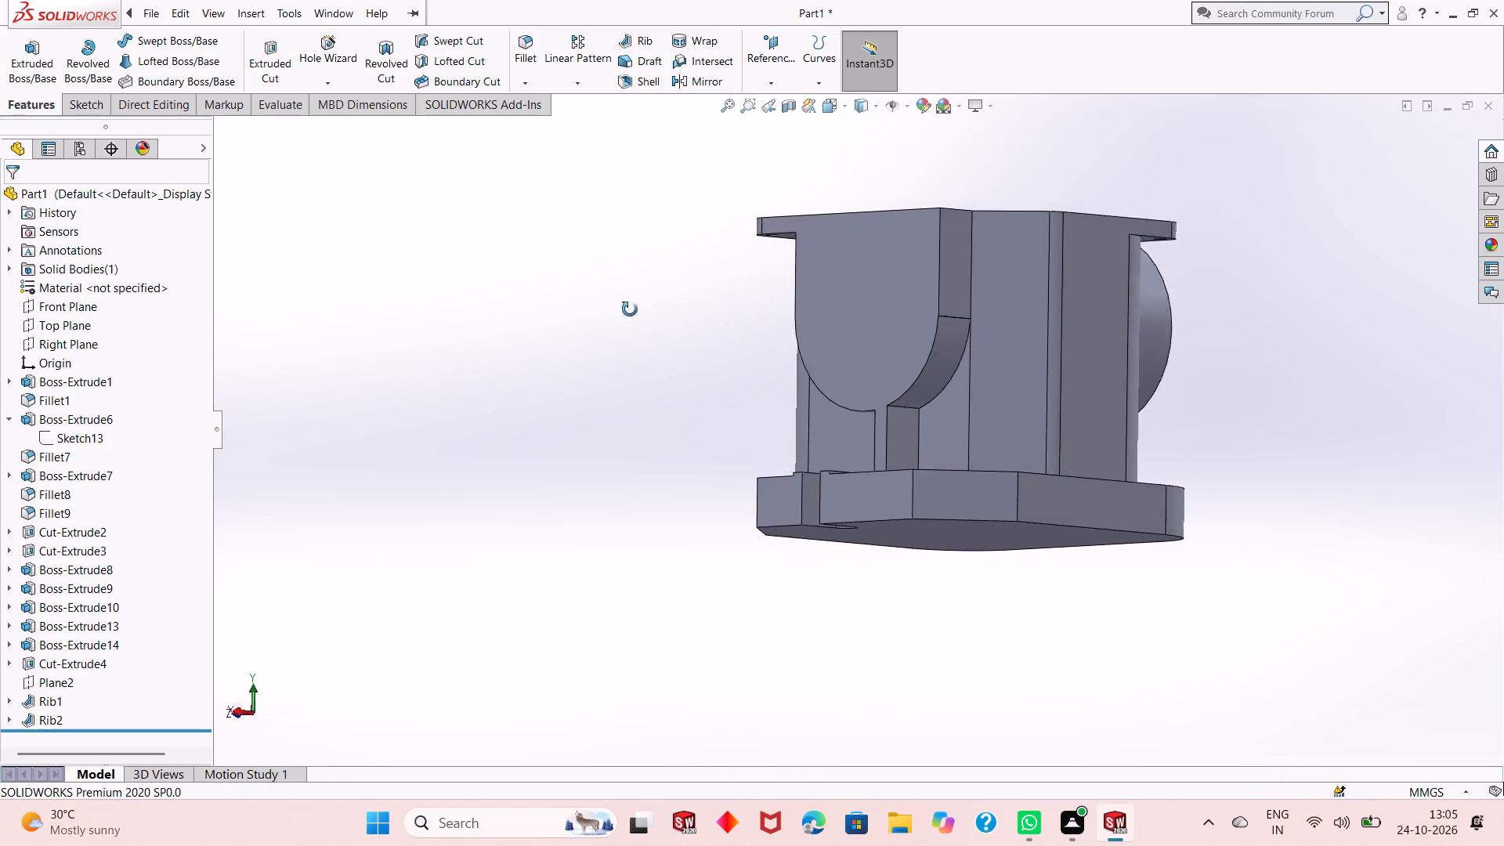
pyautogui.moveTo(630, 309); pyautogui.dragTo(601, 366, button='middle')
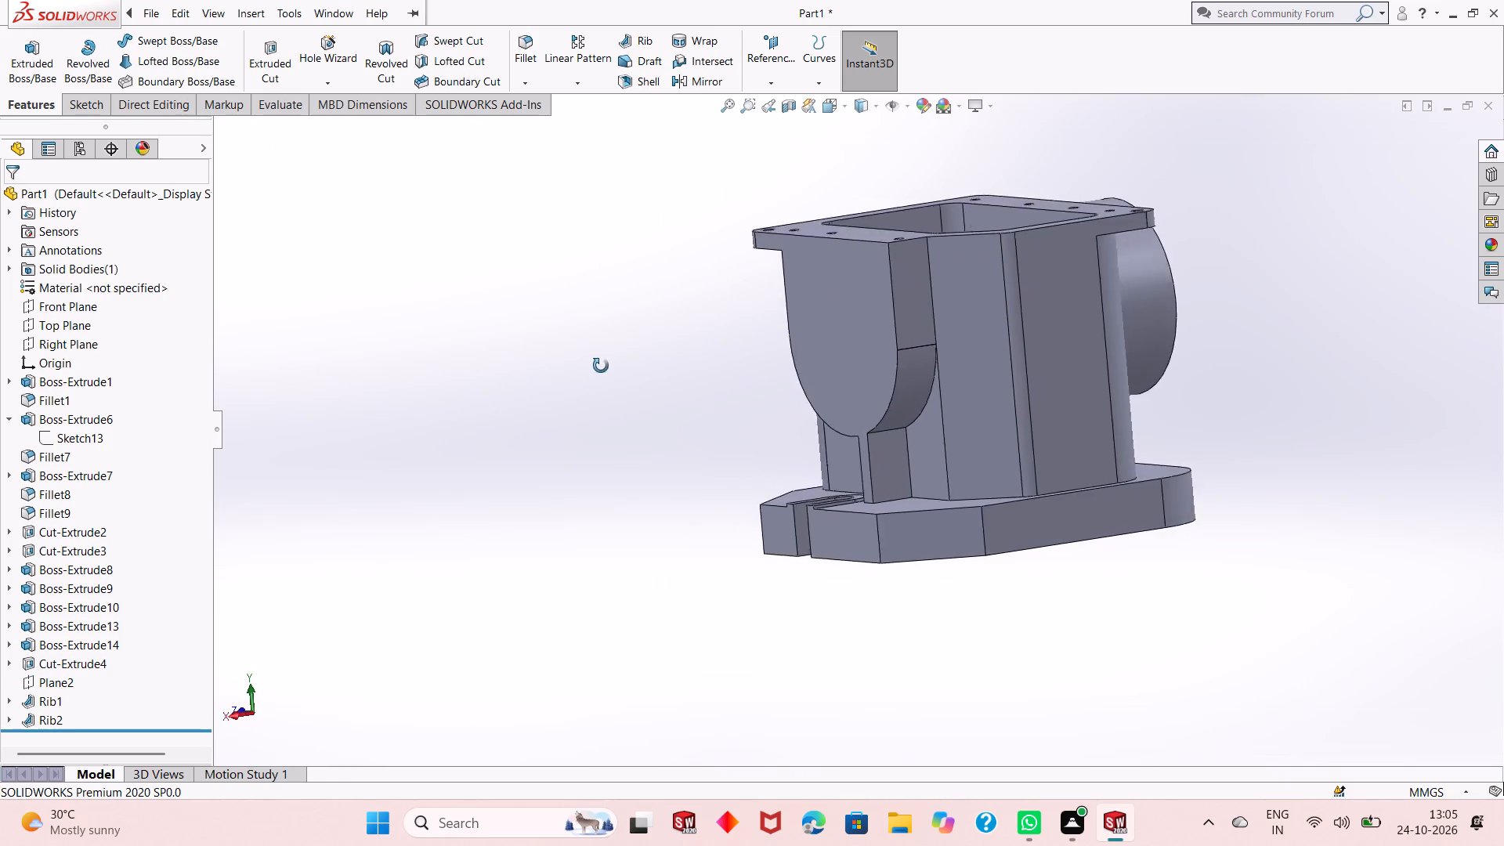
pyautogui.moveTo(601, 366); pyautogui.dragTo(560, 465, button='middle')
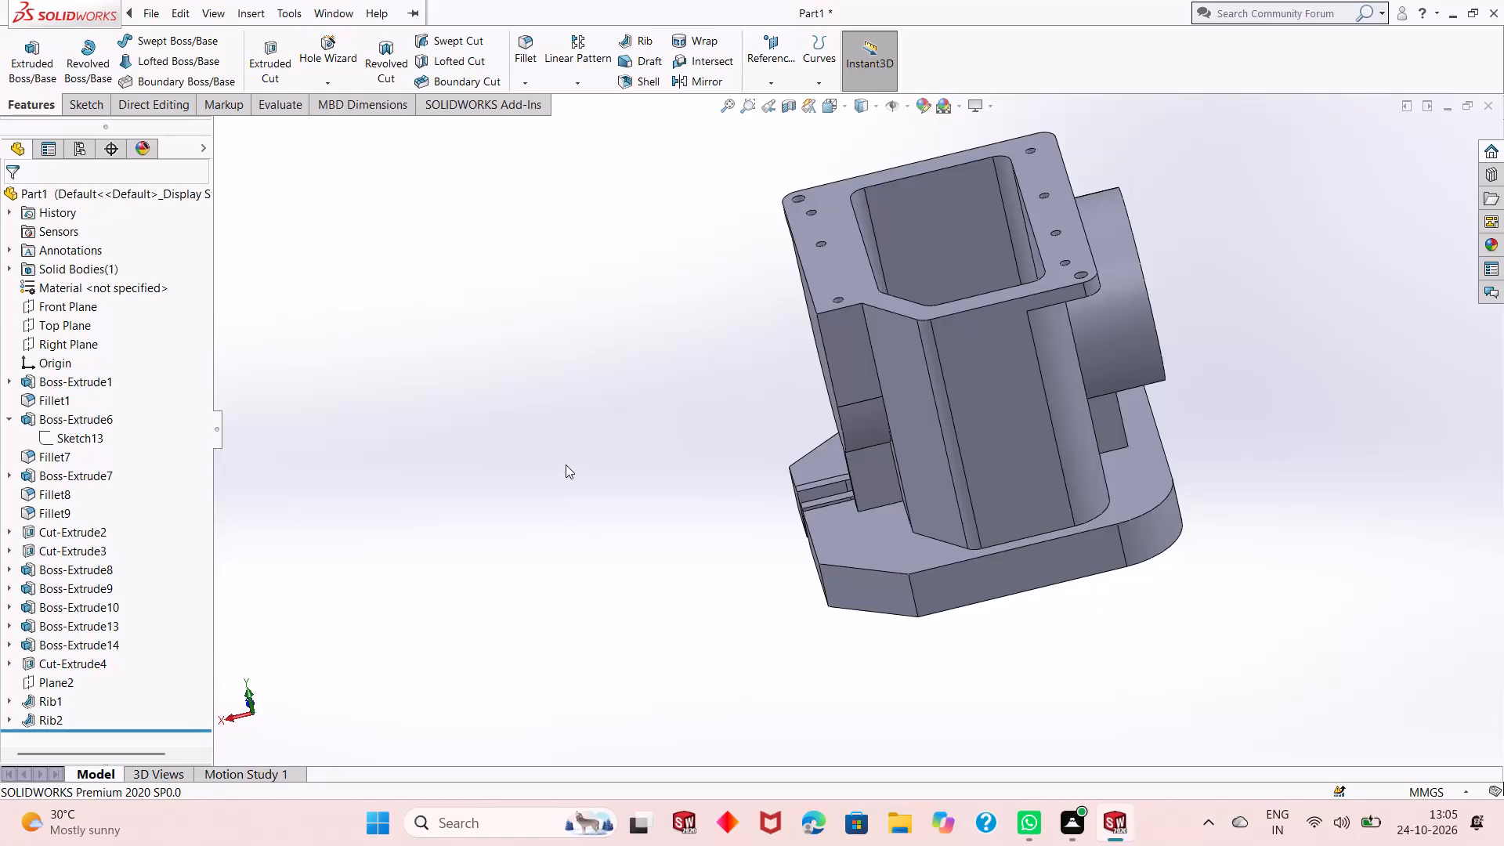
pyautogui.moveTo(808, 591); pyautogui.dragTo(1039, 479, button='middle')
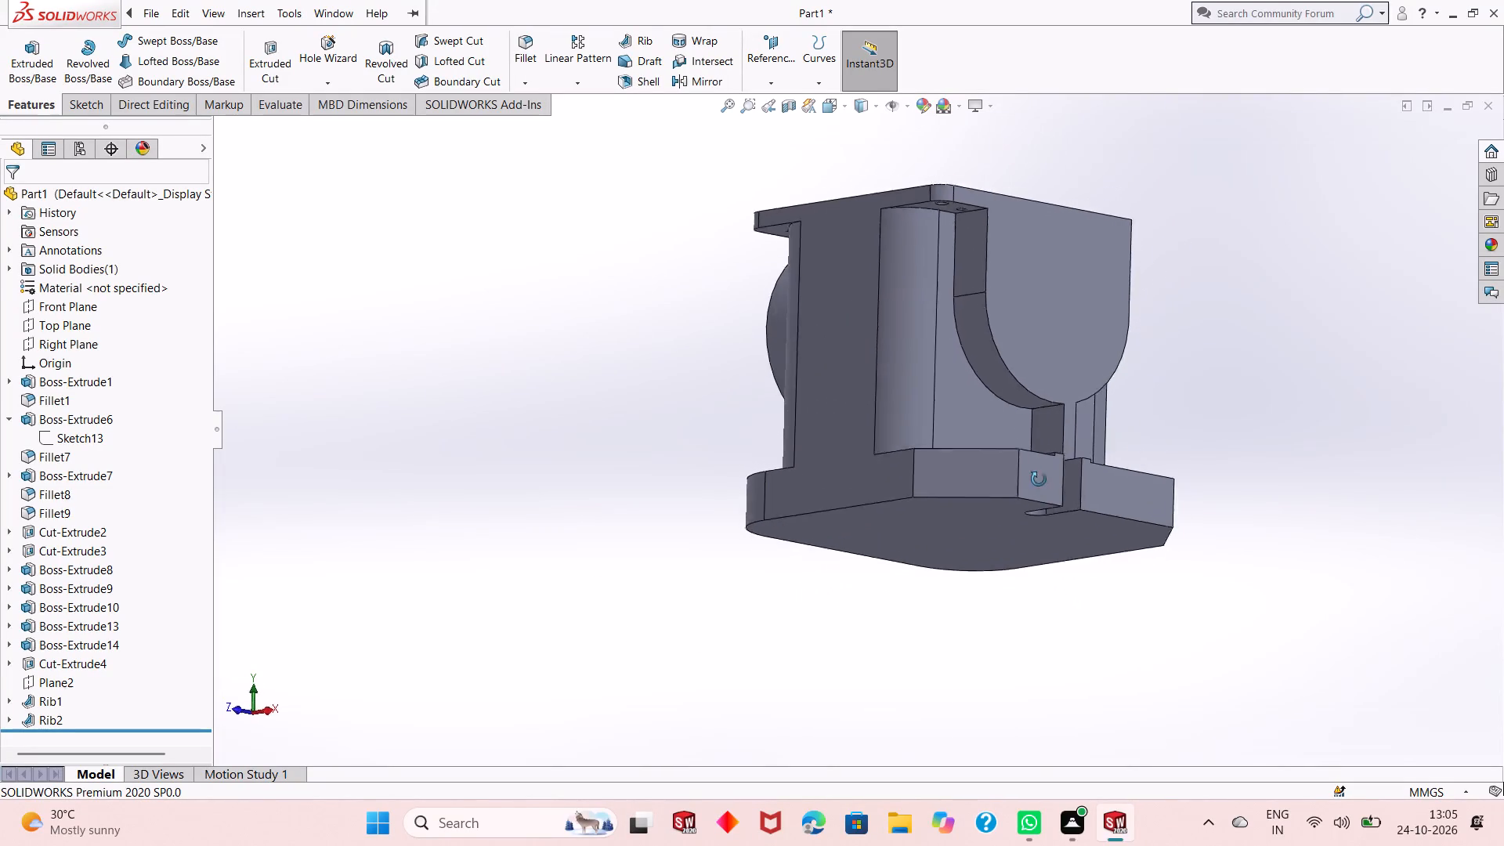
pyautogui.moveTo(1039, 479); pyautogui.dragTo(1073, 681, button='middle')
pyautogui.scroll(1, 1073, 681)
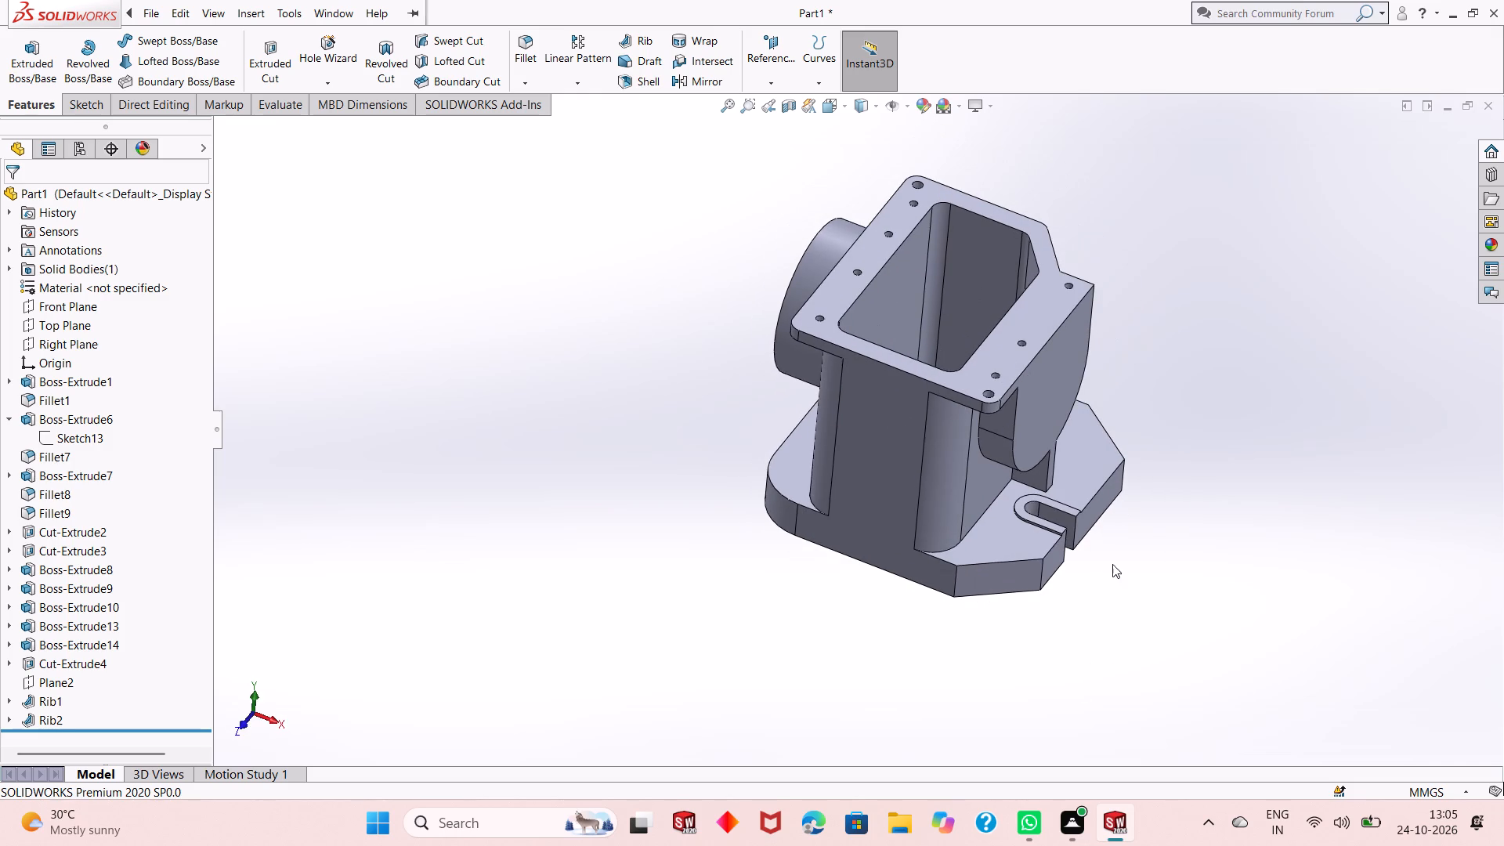
pyautogui.scroll(-3, 1058, 510)
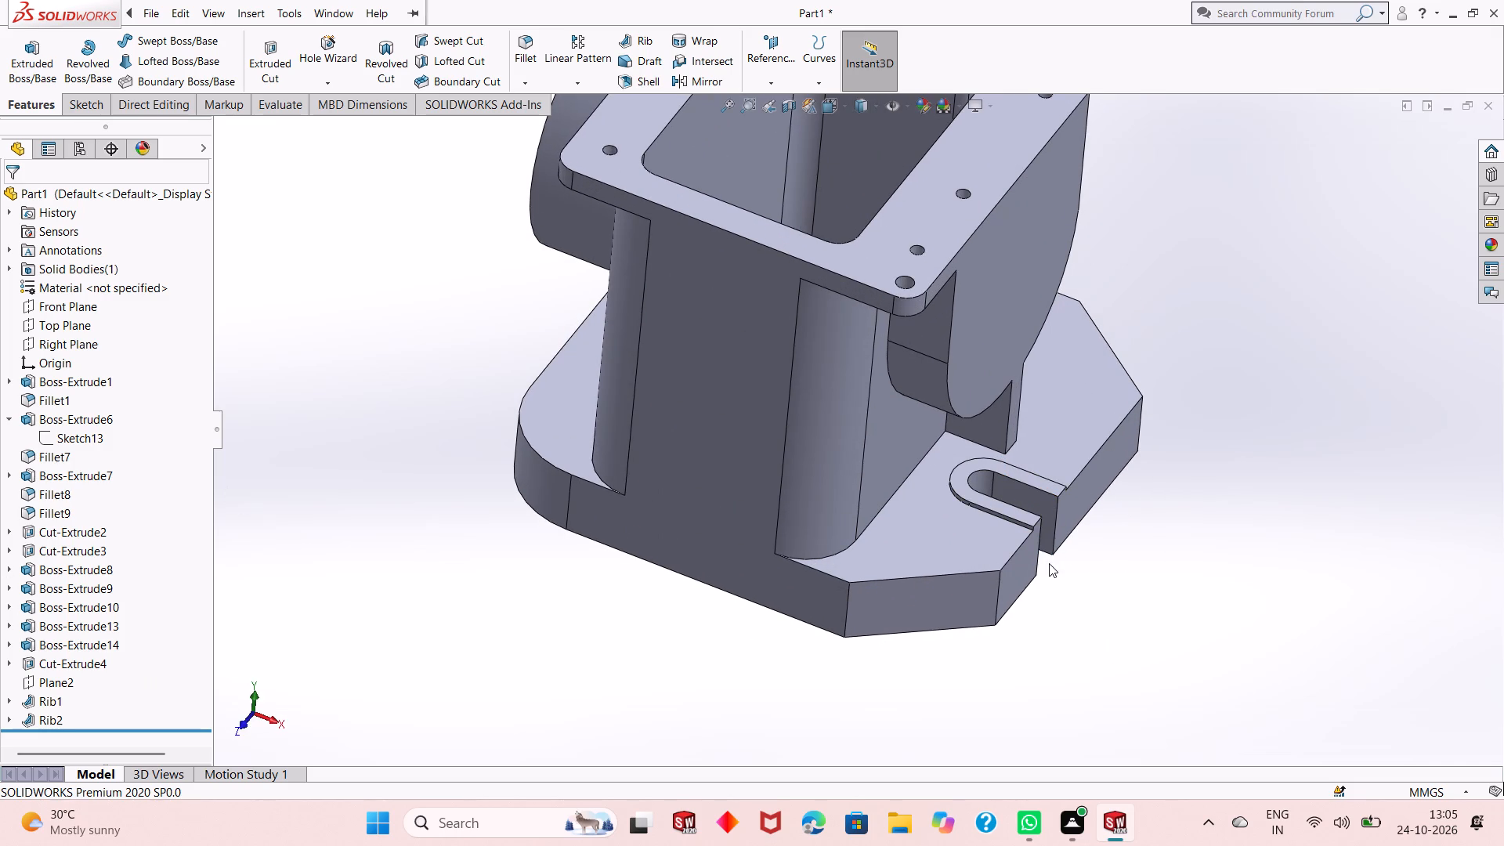
# Start a sketch on the base's top face and draw a circle about 29.5 mm in diameter beside the cylindrical boss's underside.
pyautogui.click(576, 360)
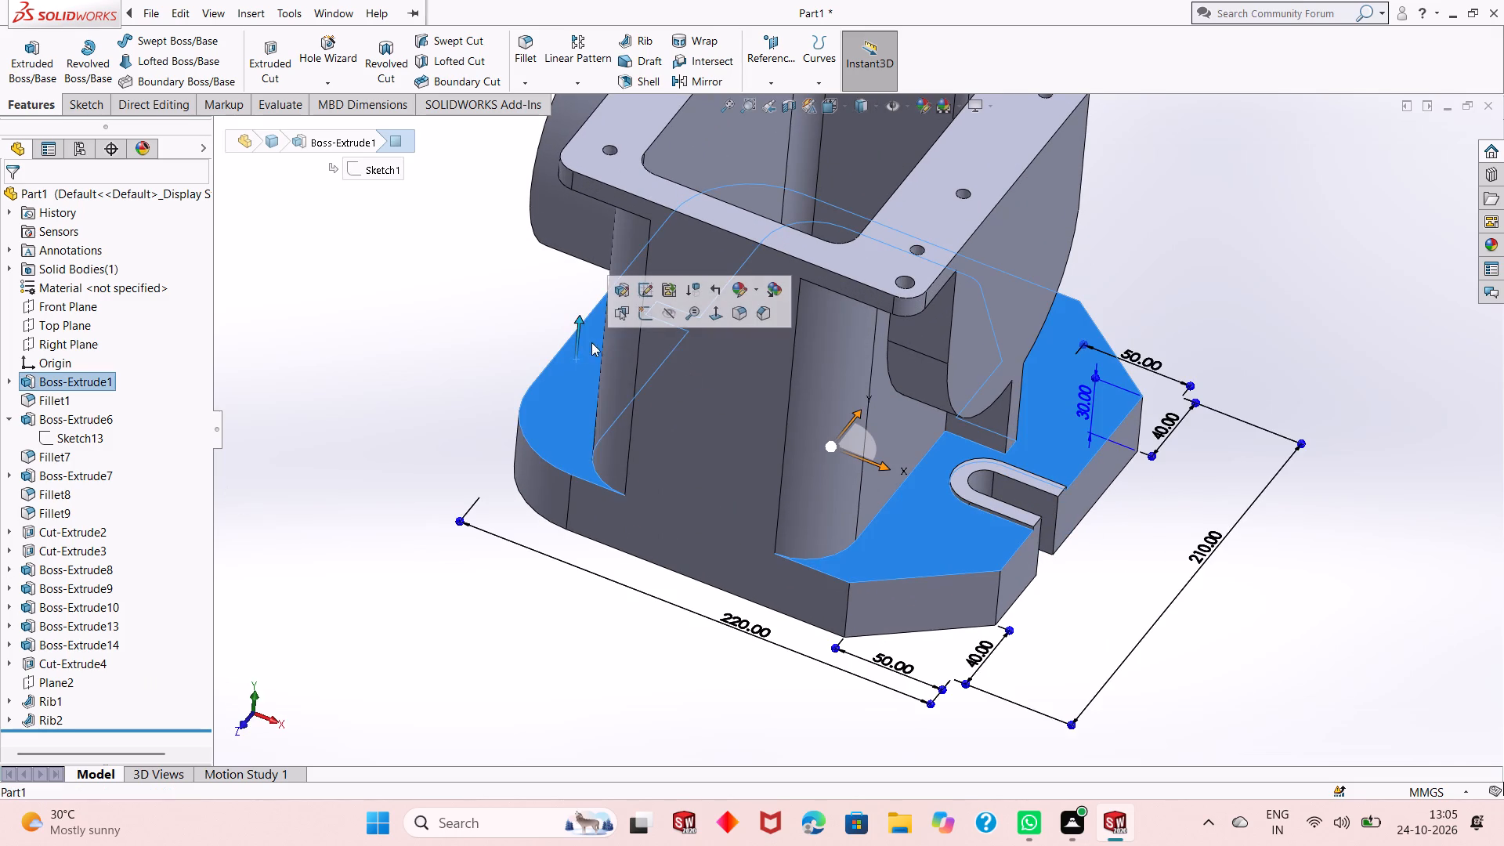
pyautogui.click(653, 321)
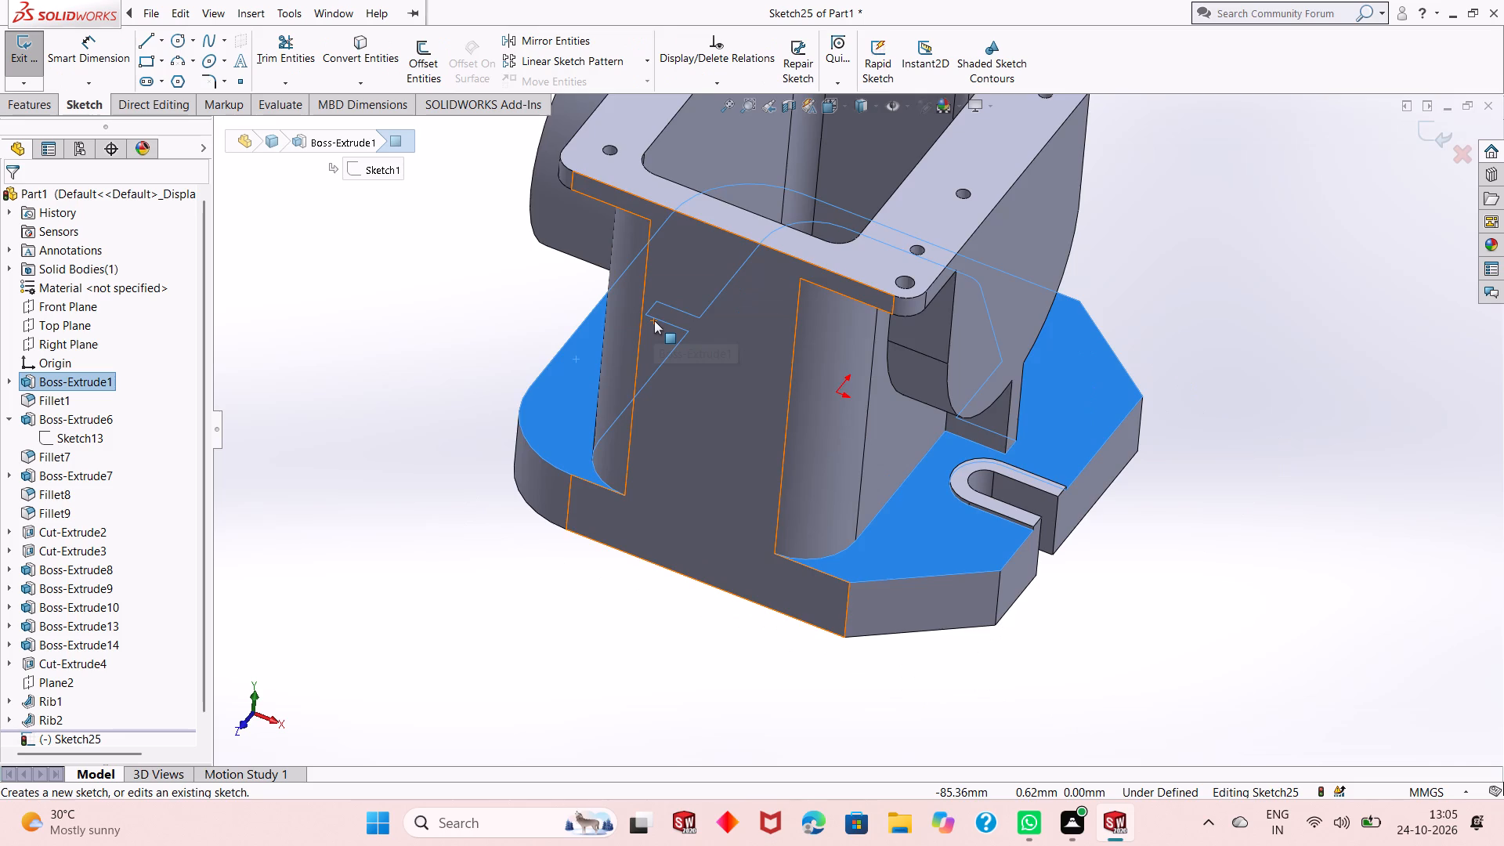
pyautogui.hotkey('ctrl', '8')
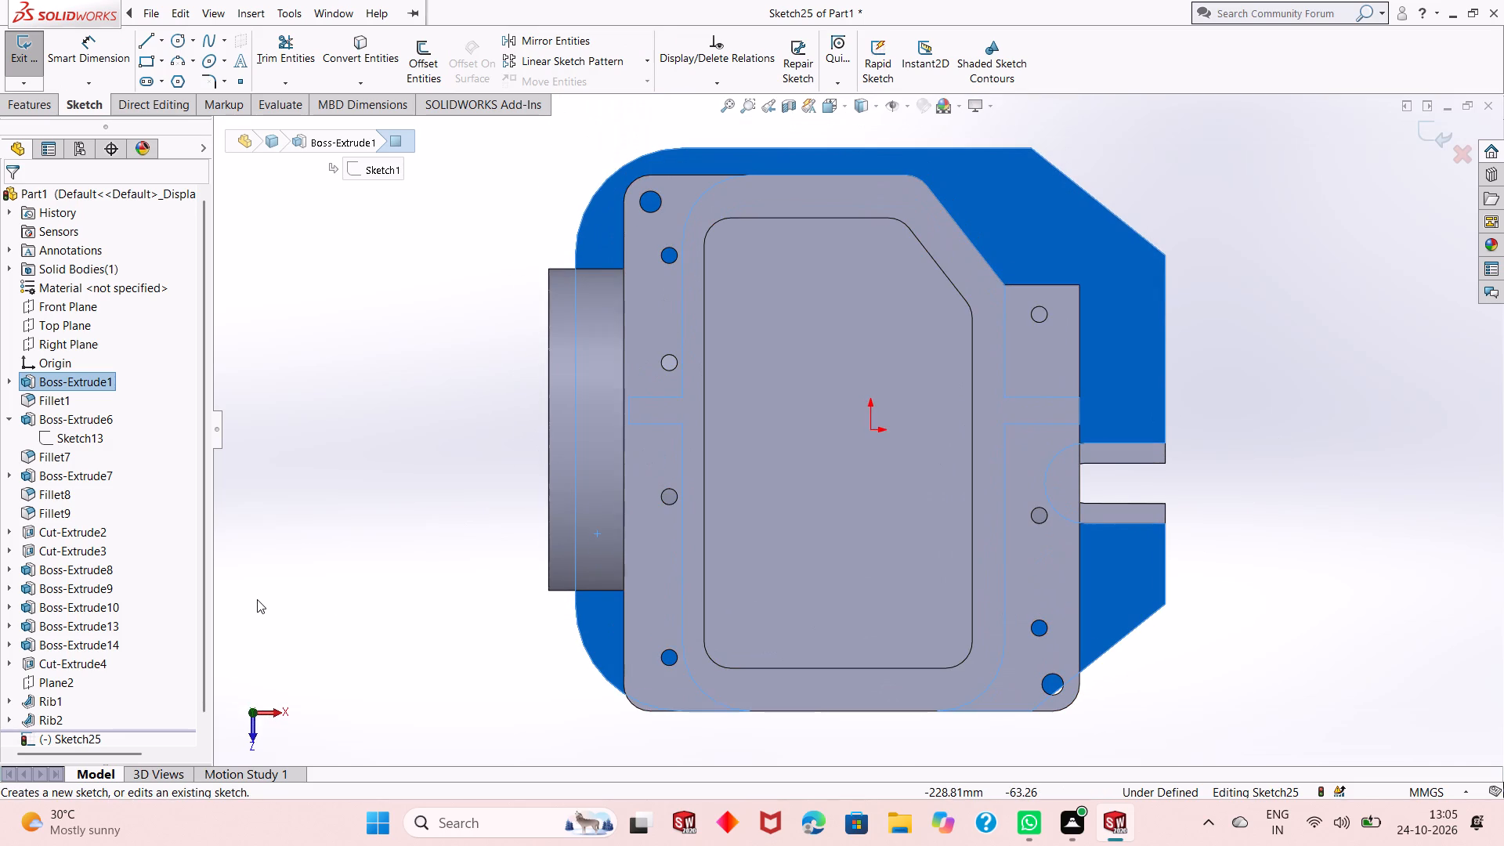
pyautogui.click(328, 586)
pyautogui.moveTo(601, 652); pyautogui.dragTo(625, 544, button='middle')
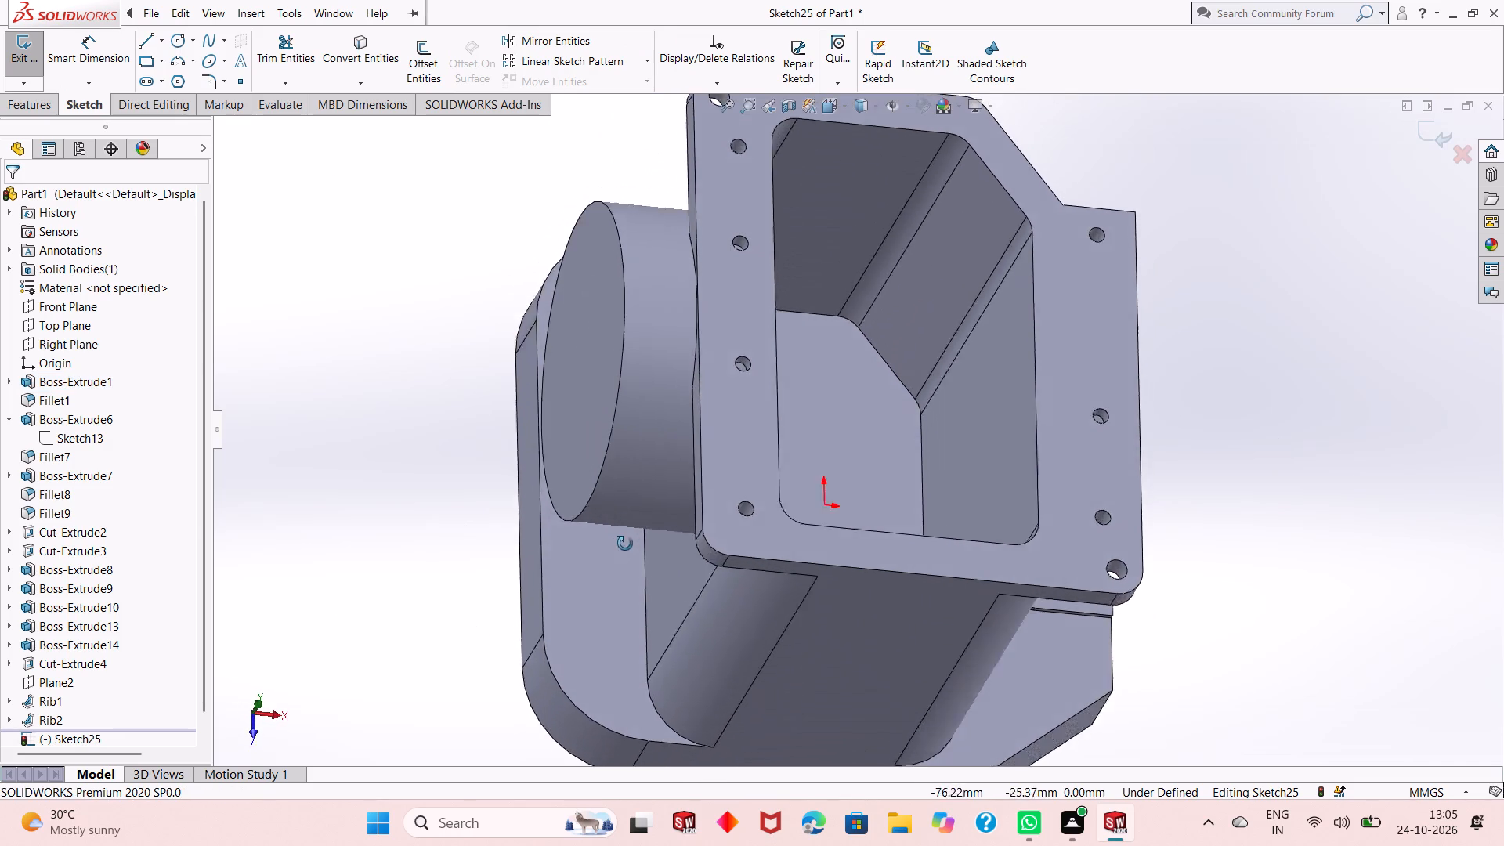
pyautogui.moveTo(625, 544); pyautogui.dragTo(620, 513, button='middle')
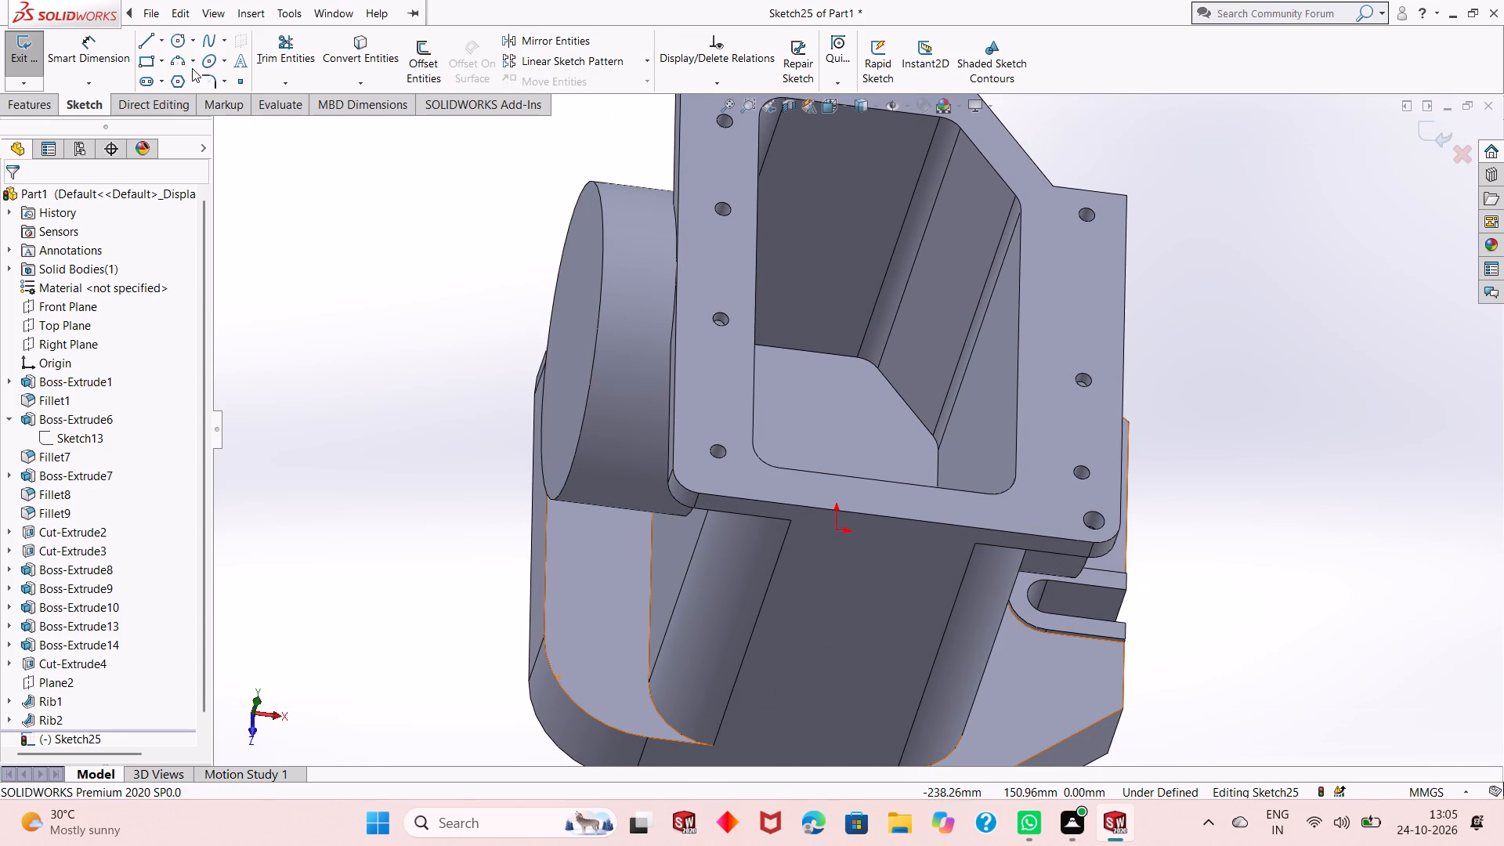
pyautogui.click(179, 39)
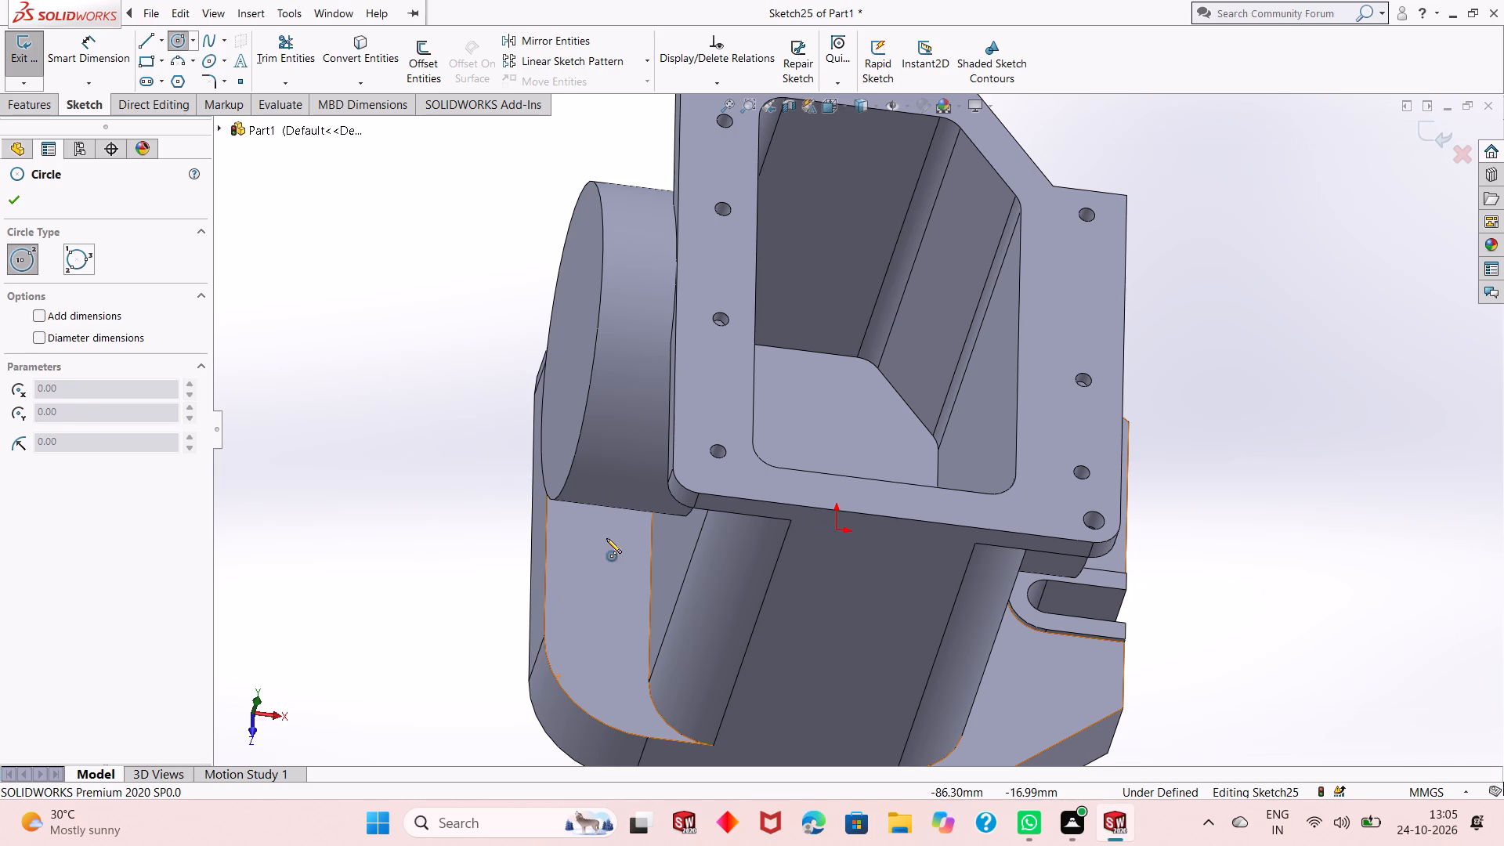
pyautogui.click(603, 533)
pyautogui.click(594, 564)
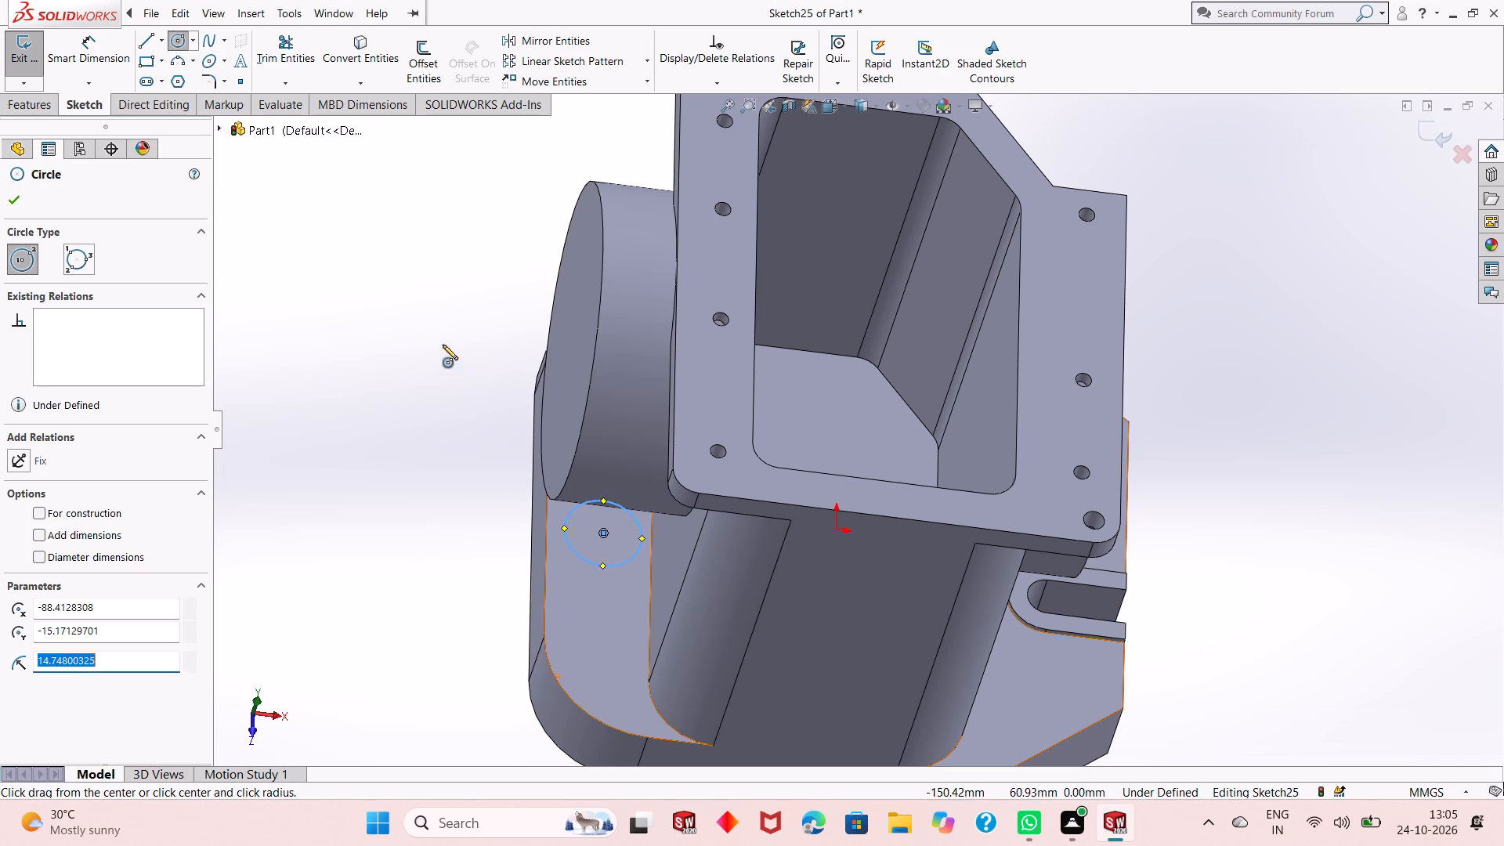
pyautogui.rightClick(432, 342)
pyautogui.click(461, 356)
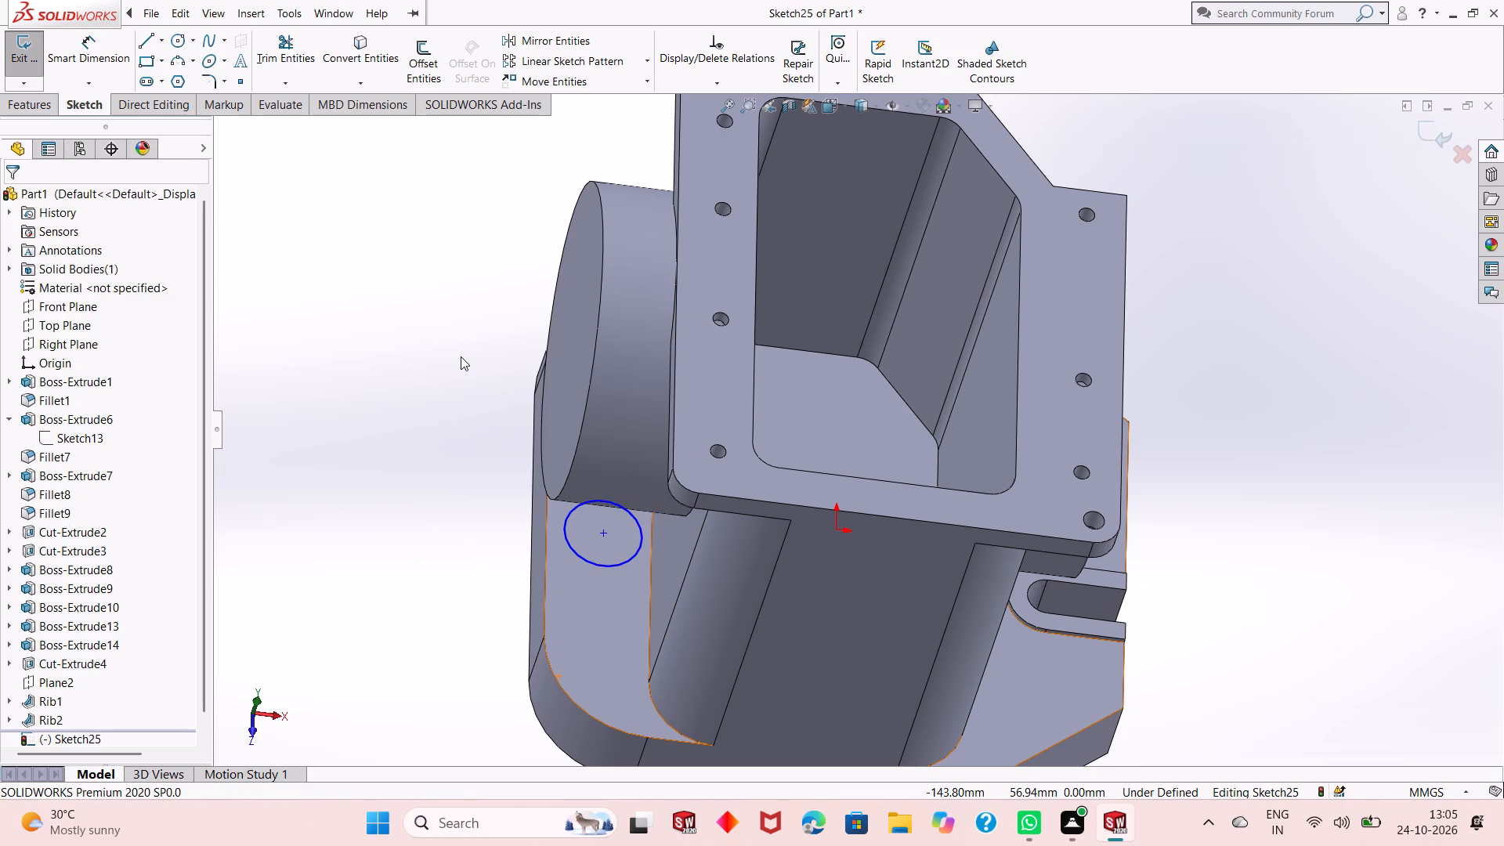
# Dimension the circle on the base's top face to a diameter of 30 mm.
pyautogui.click(107, 64)
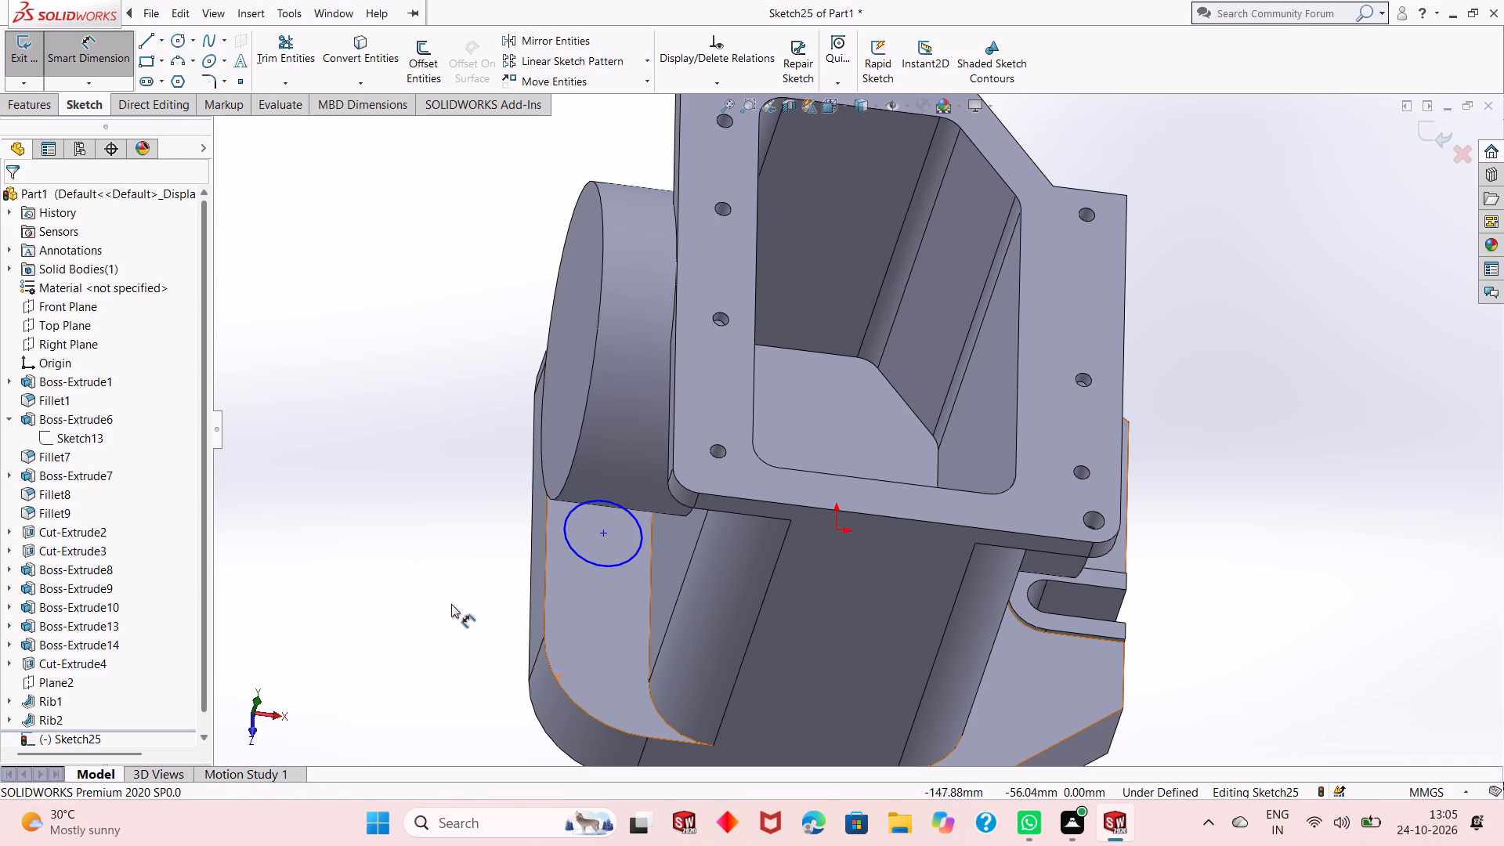
pyautogui.click(598, 565)
pyautogui.click(349, 696)
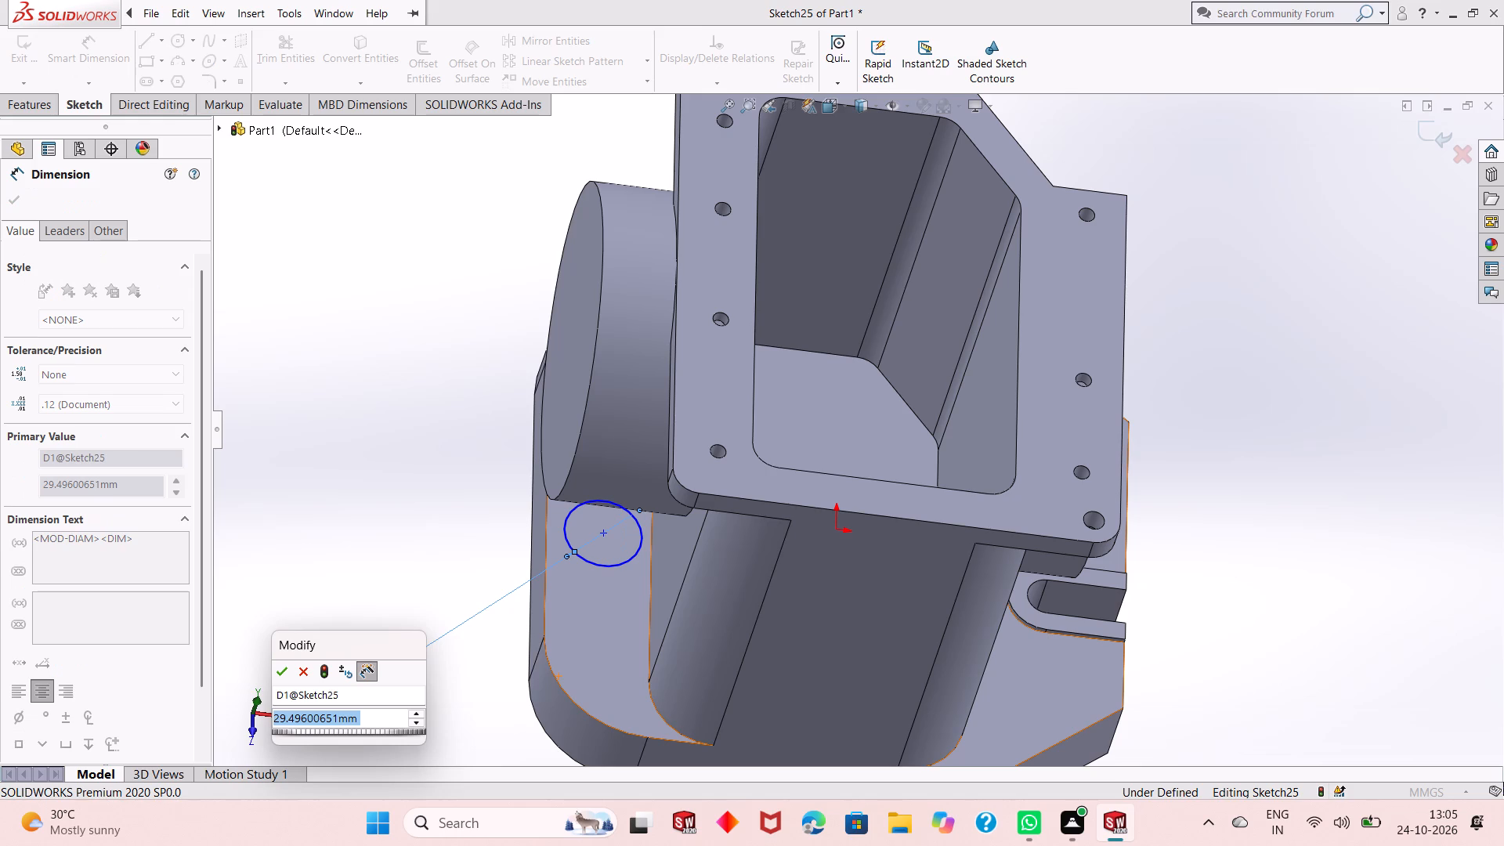
pyautogui.write('30')
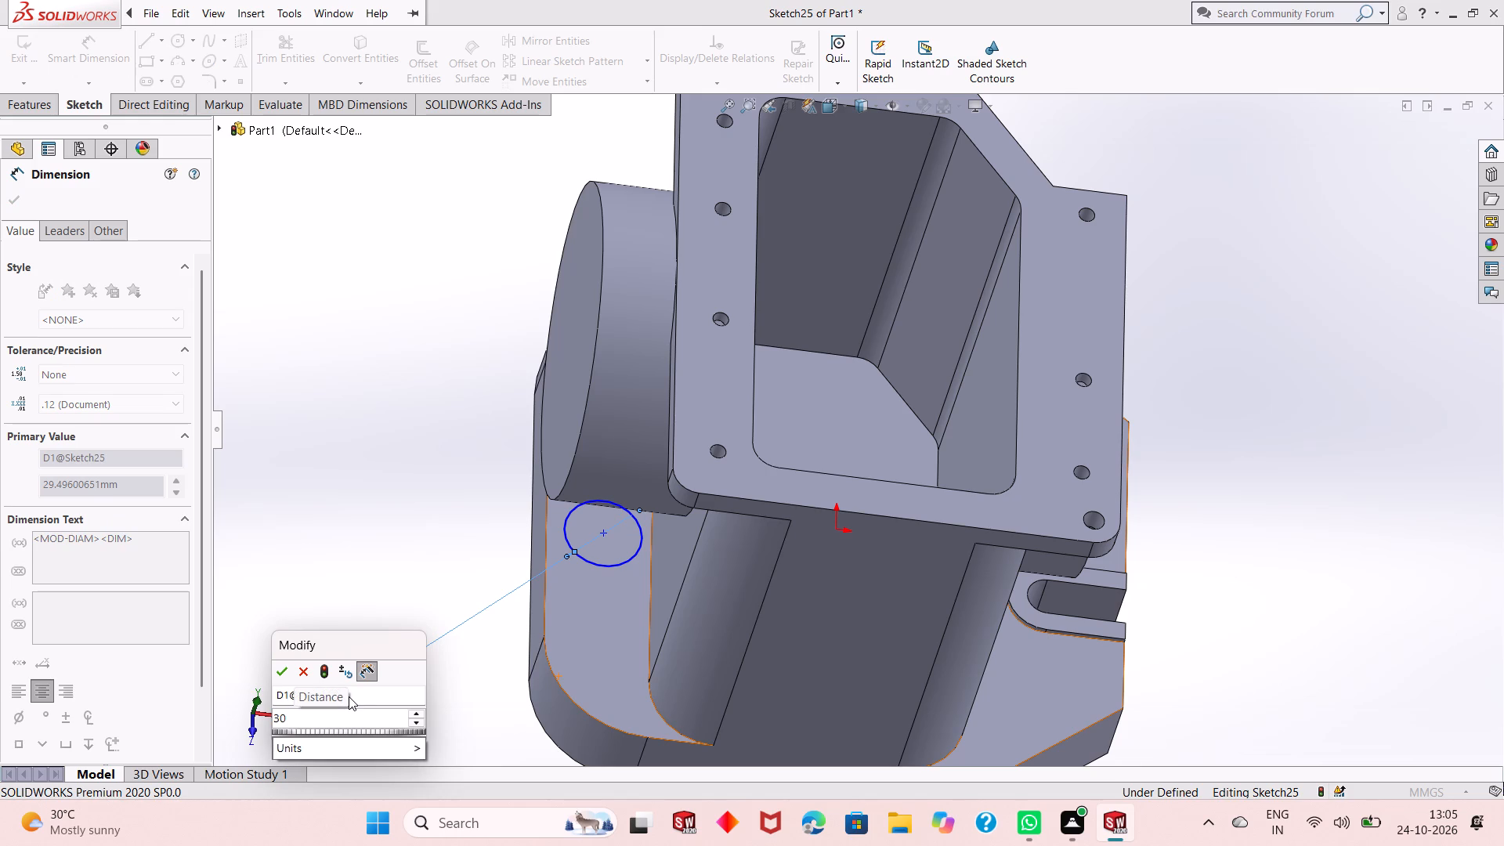
pyautogui.press('Return')
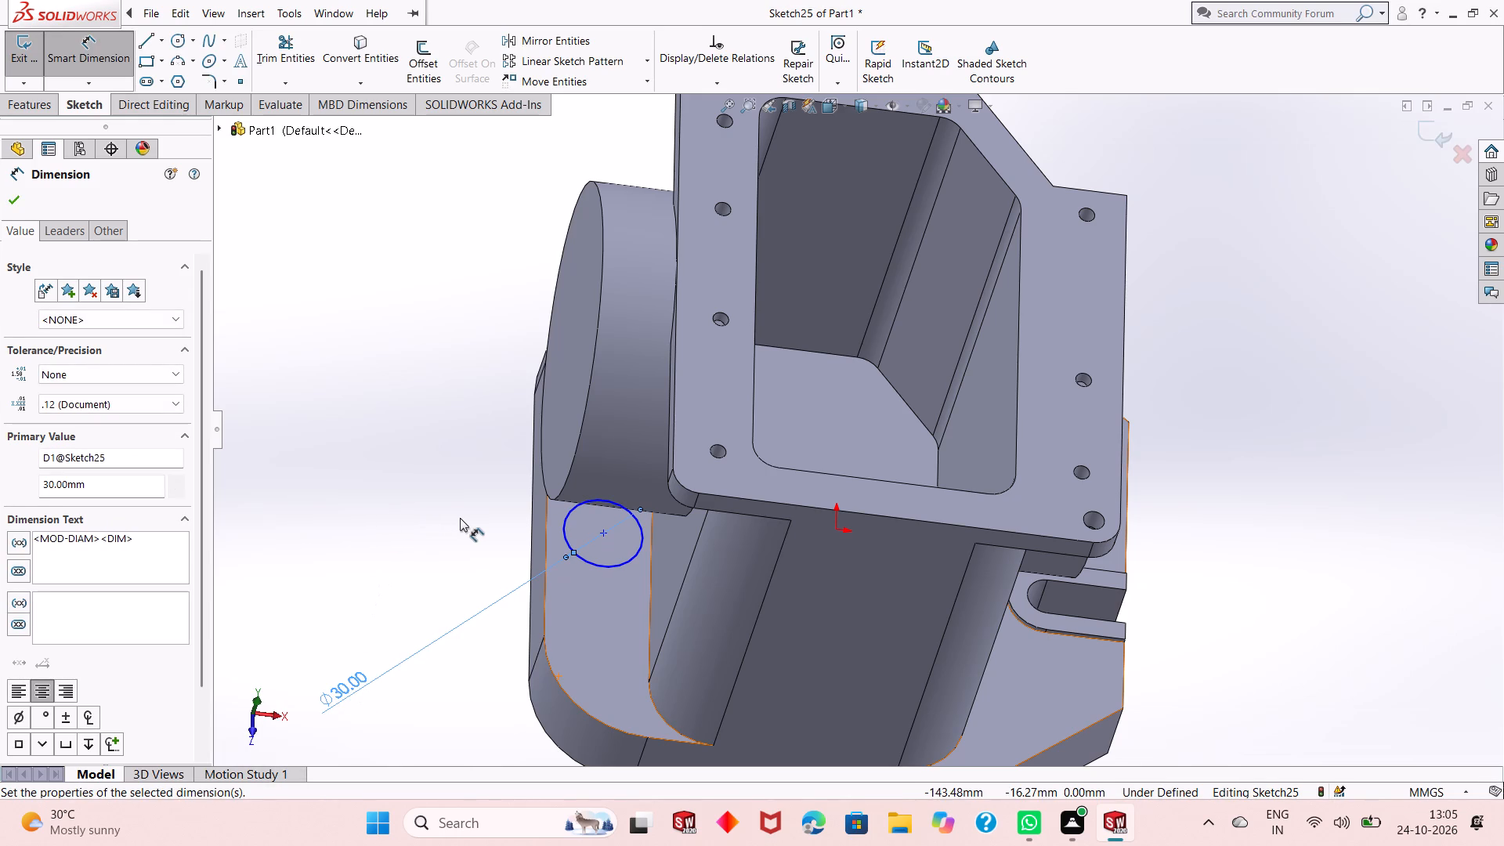
# Dimension the circle's centre 20 mm from the origin, measured parallel to the base's straight outer edge on the cylindrical boss side.
pyautogui.hotkey('ctrl', '8')
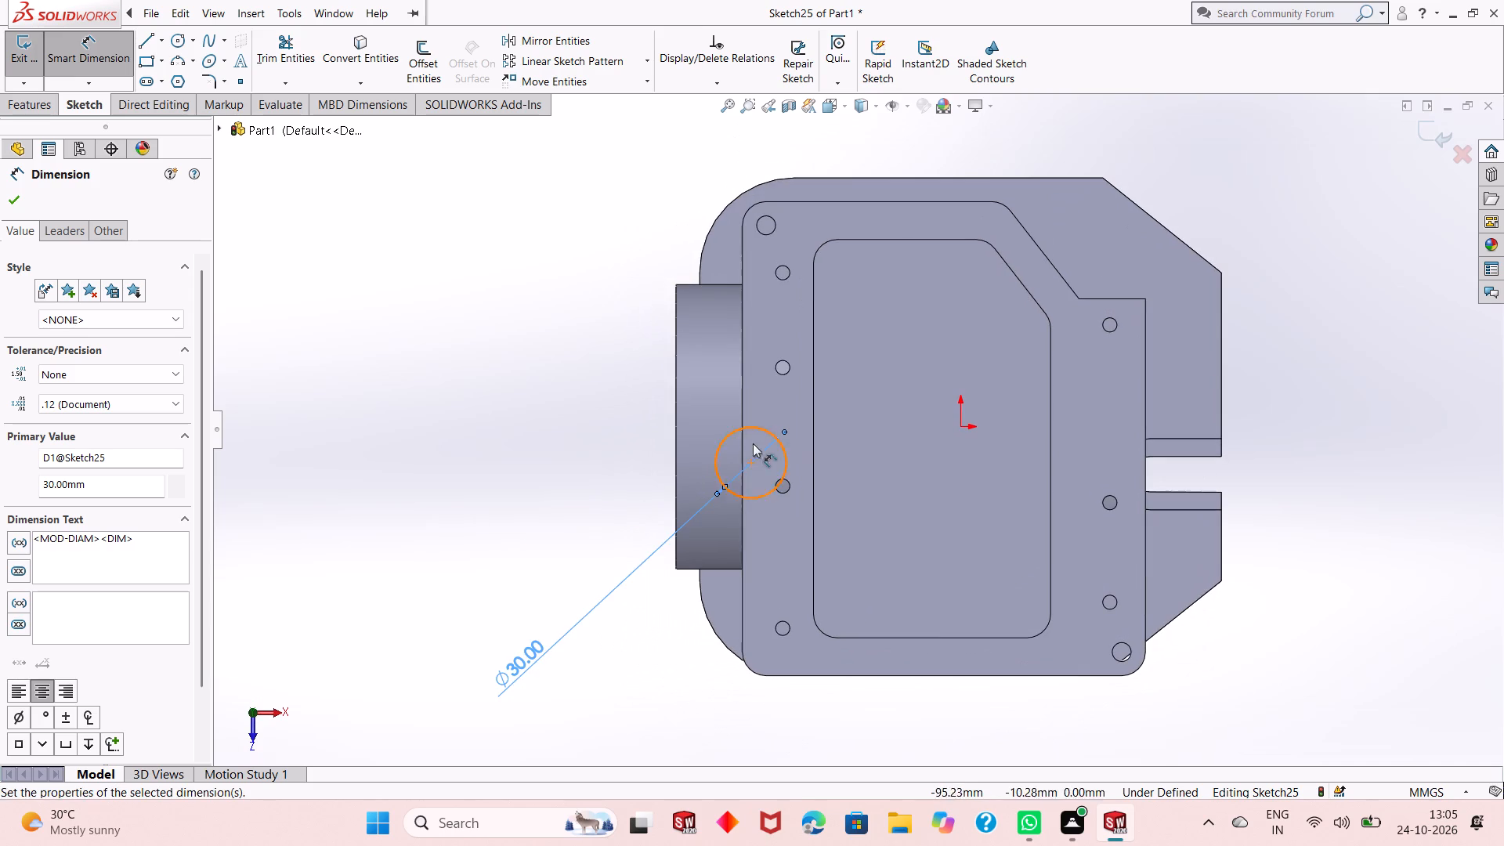
pyautogui.click(957, 426)
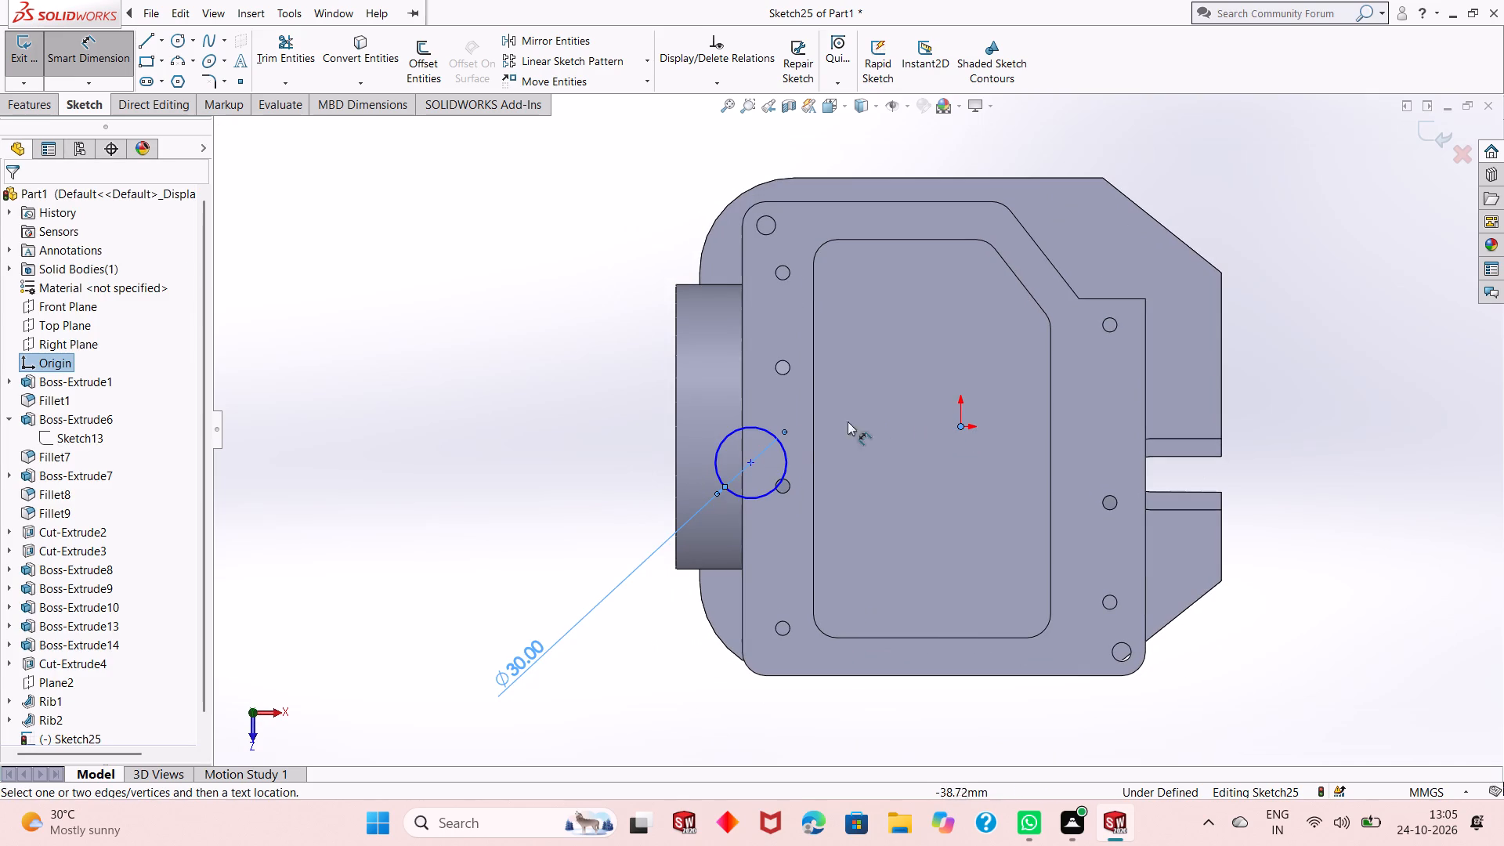
pyautogui.click(751, 465)
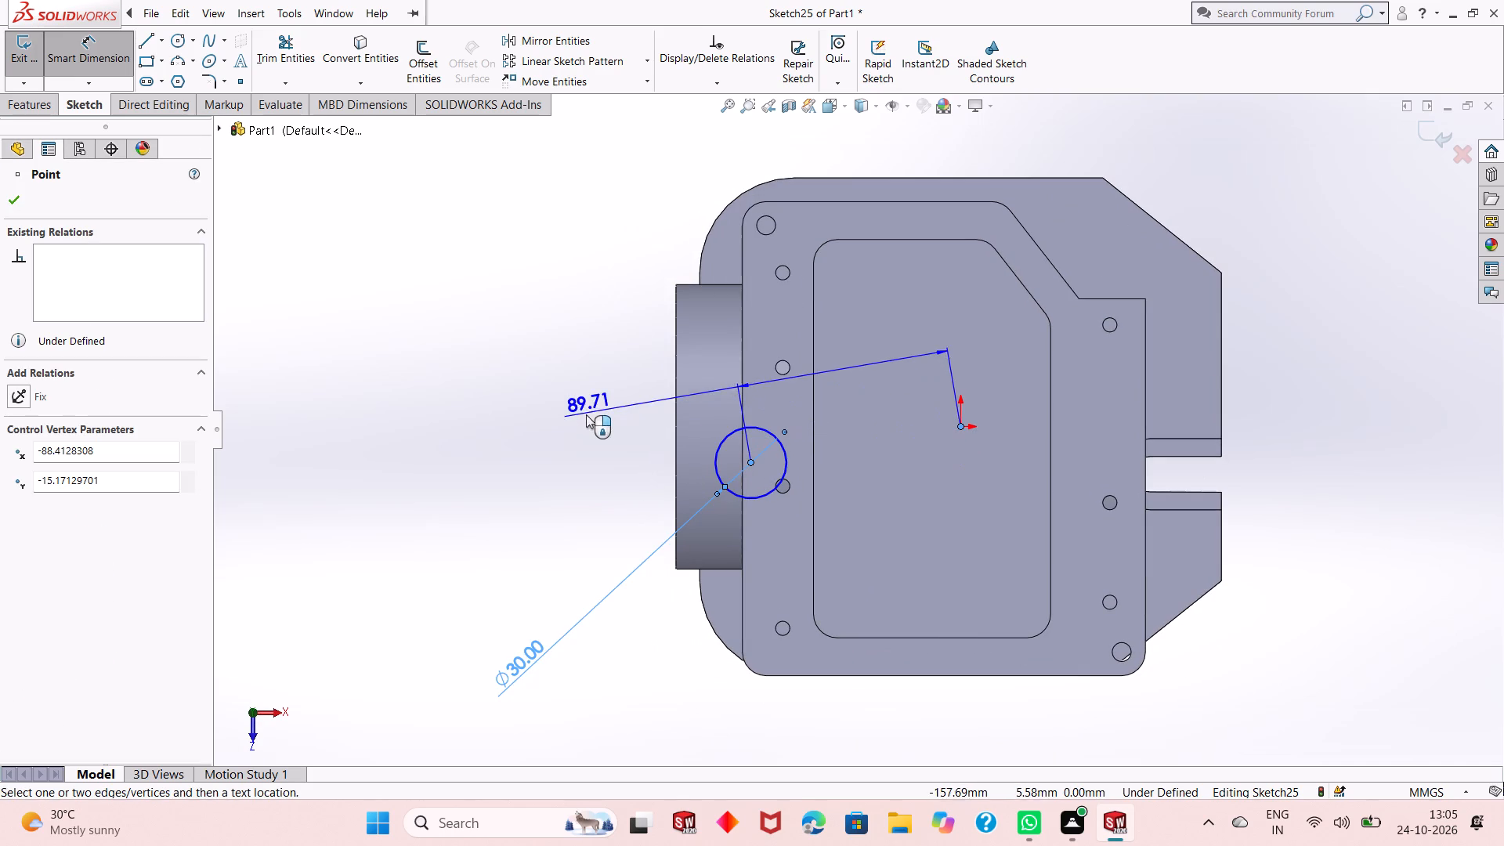
pyautogui.click(580, 455)
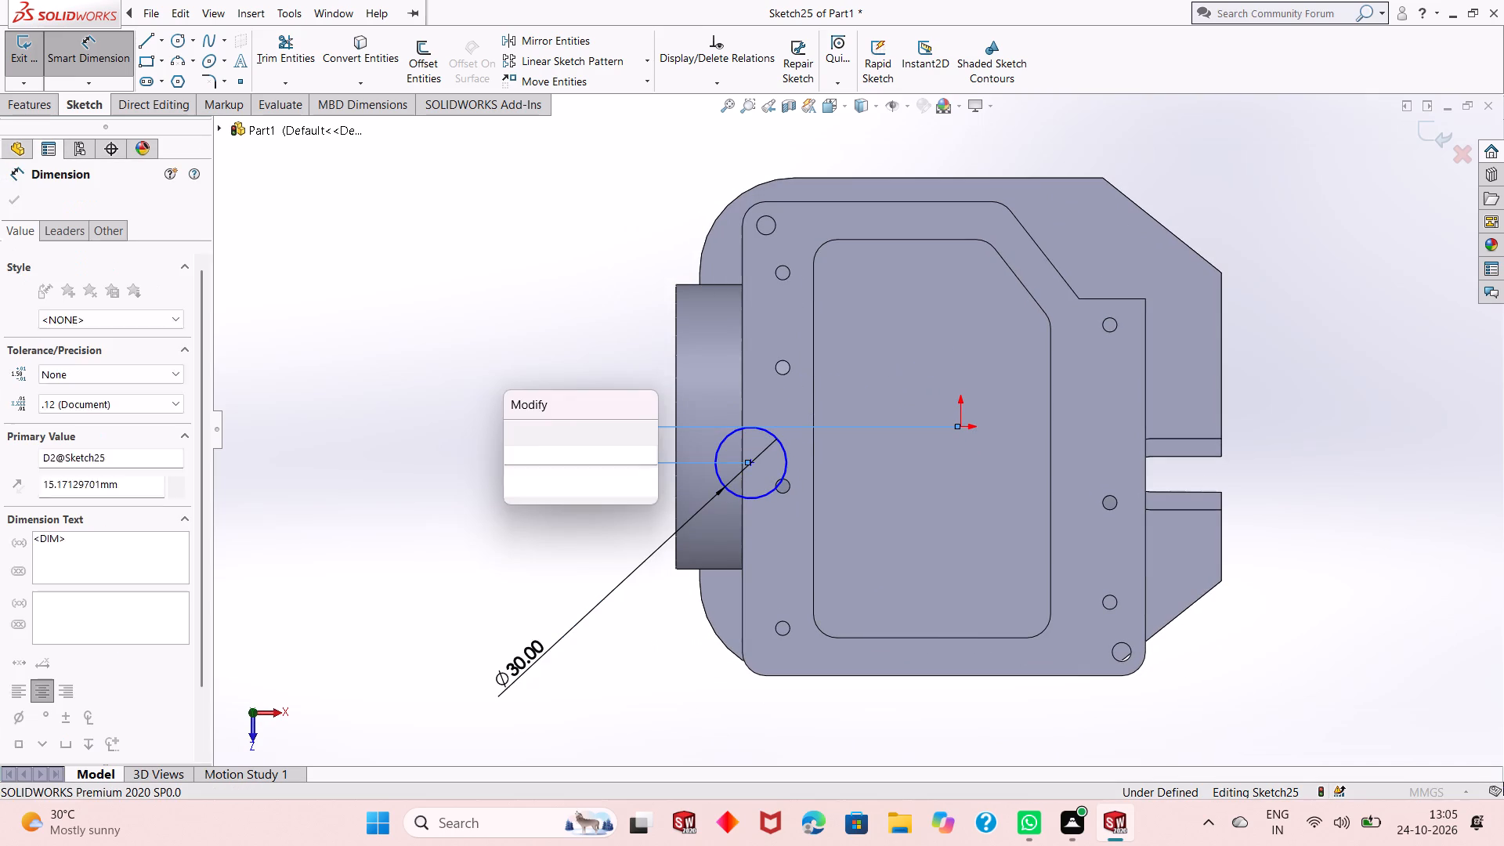
pyautogui.write('20')
pyautogui.press('Return')
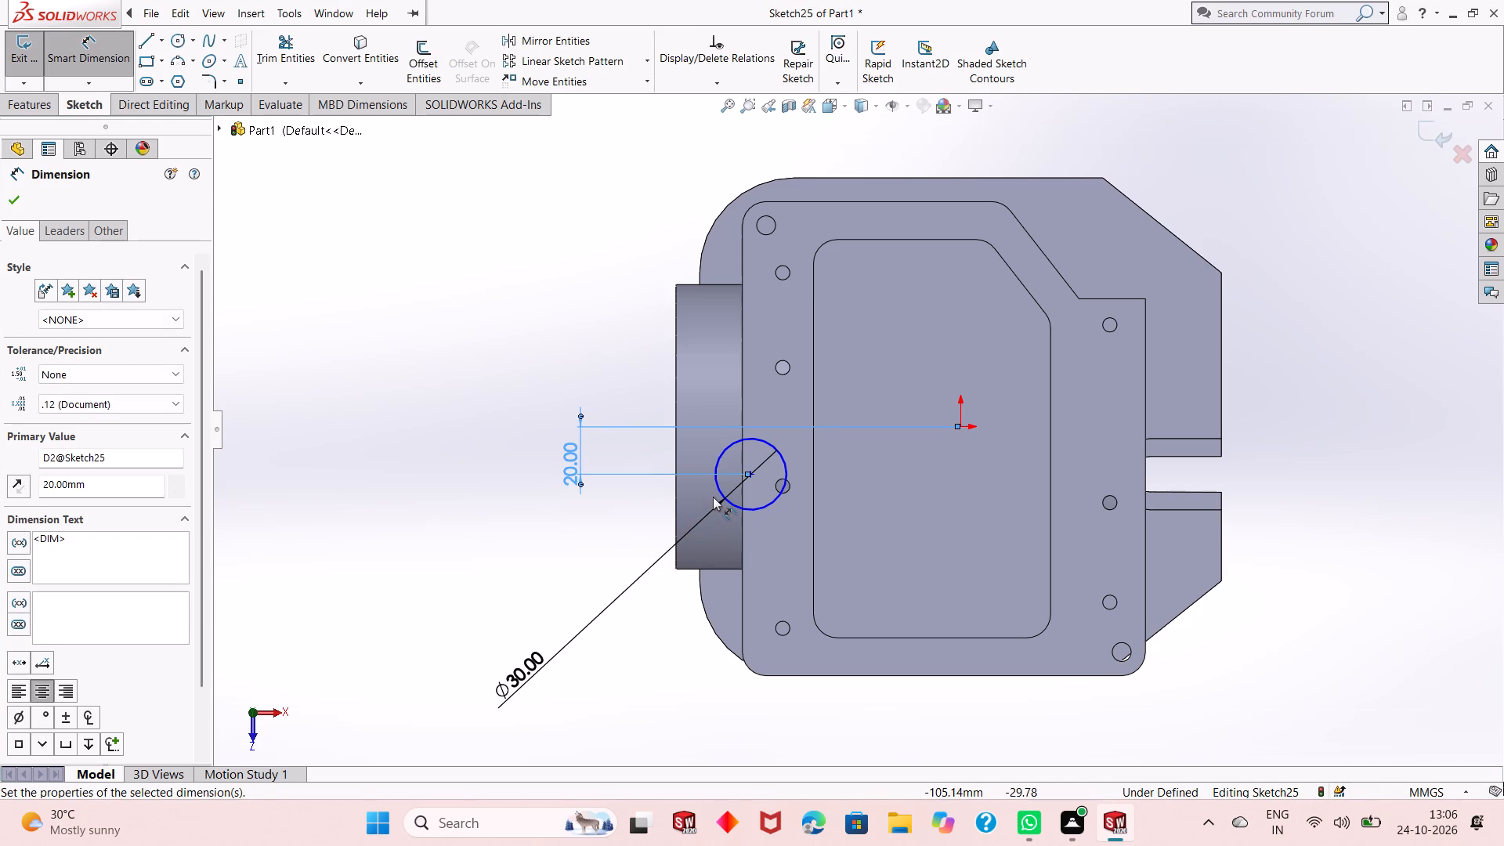
# Dimension the circle's centre 30 mm from the base's straight outer edge on the cylindrical boss side.
pyautogui.click(753, 479)
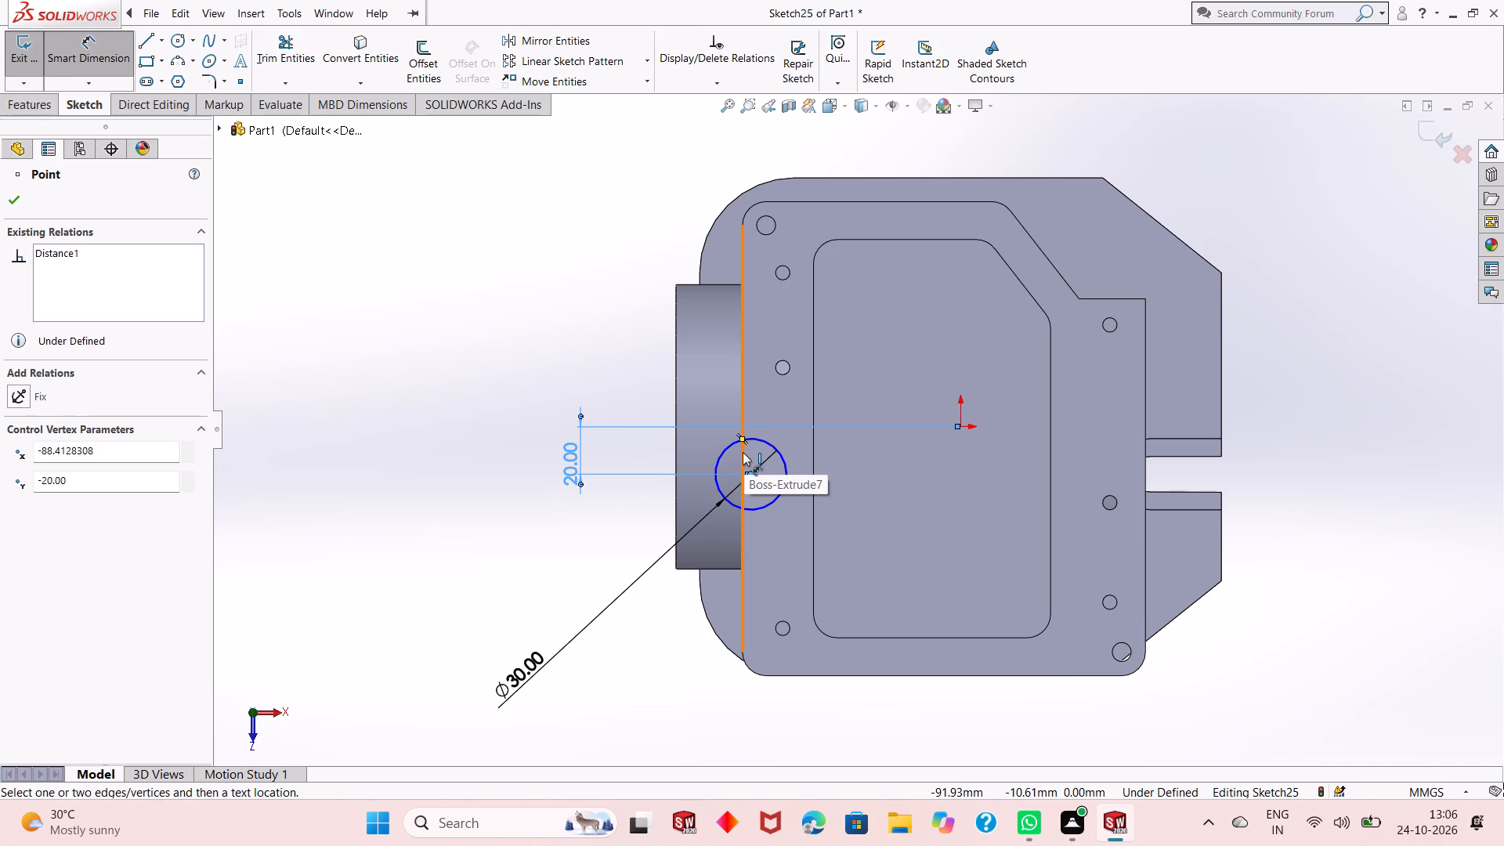
pyautogui.moveTo(726, 497); pyautogui.dragTo(728, 320, button='middle')
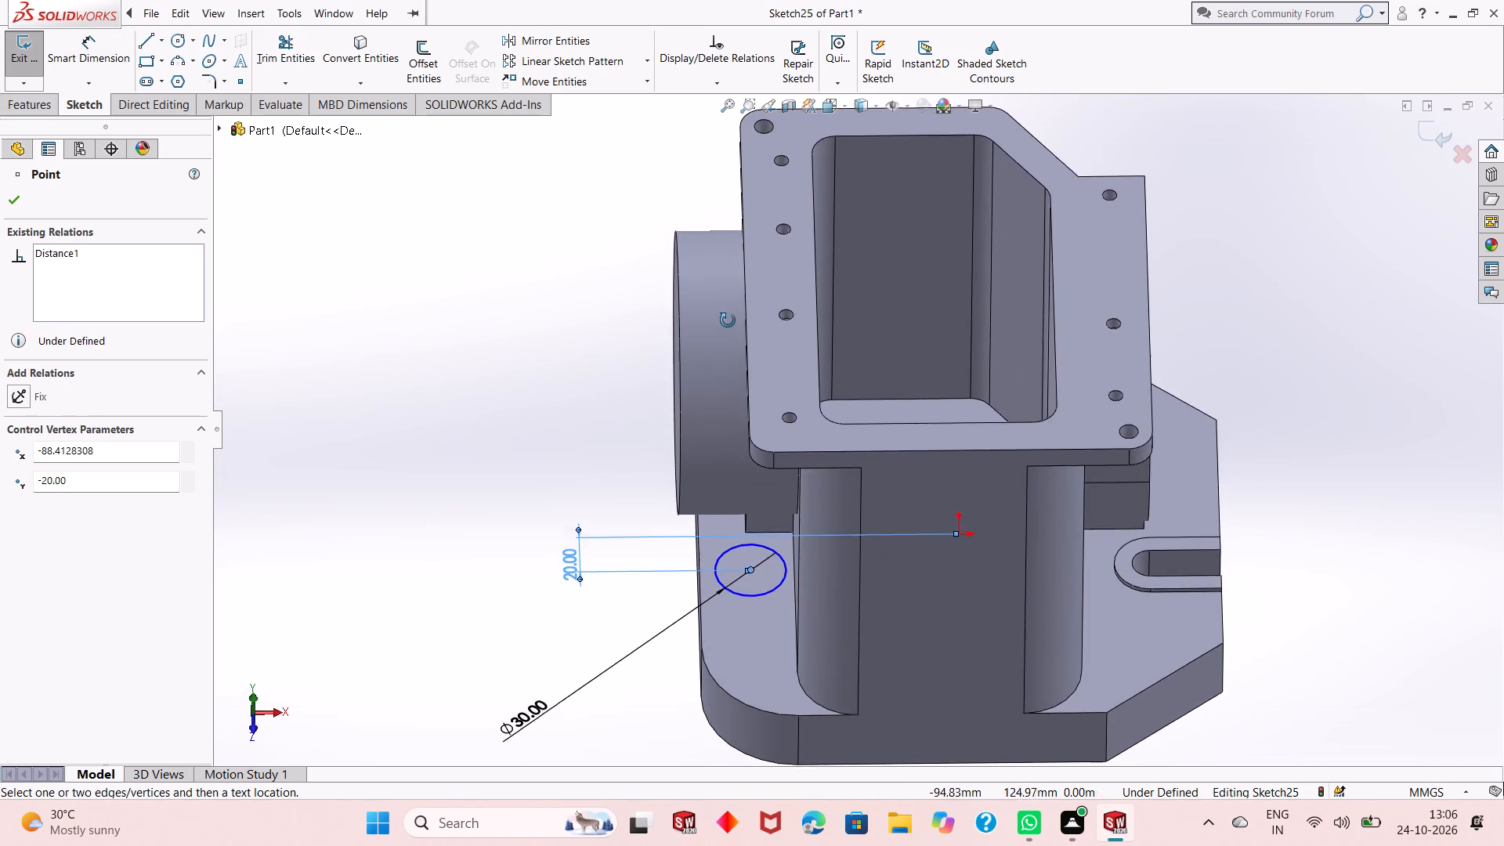
pyautogui.moveTo(728, 320); pyautogui.dragTo(728, 253, button='middle')
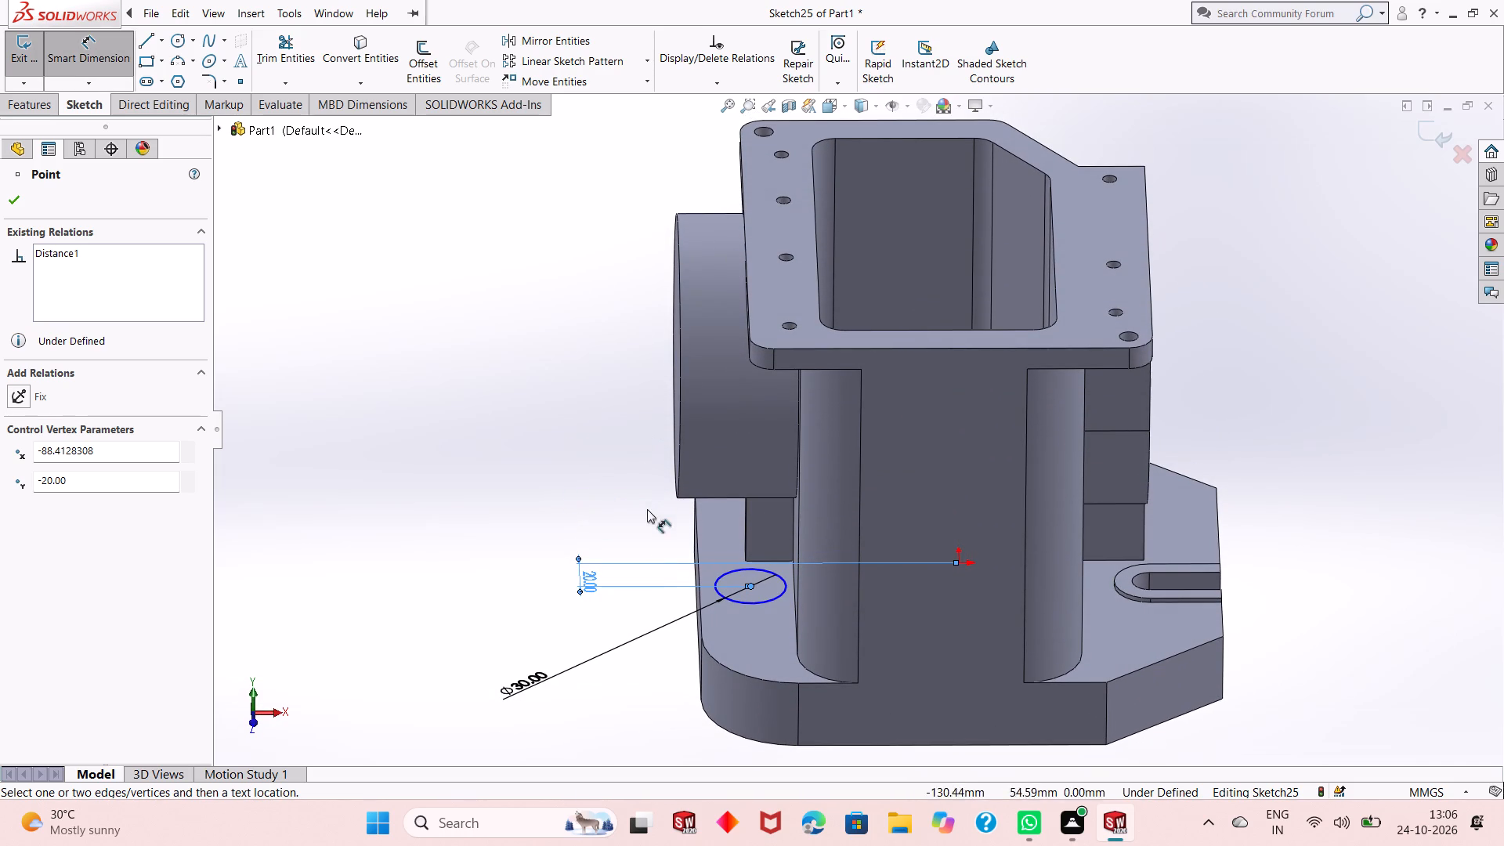
pyautogui.click(697, 577)
pyautogui.click(699, 736)
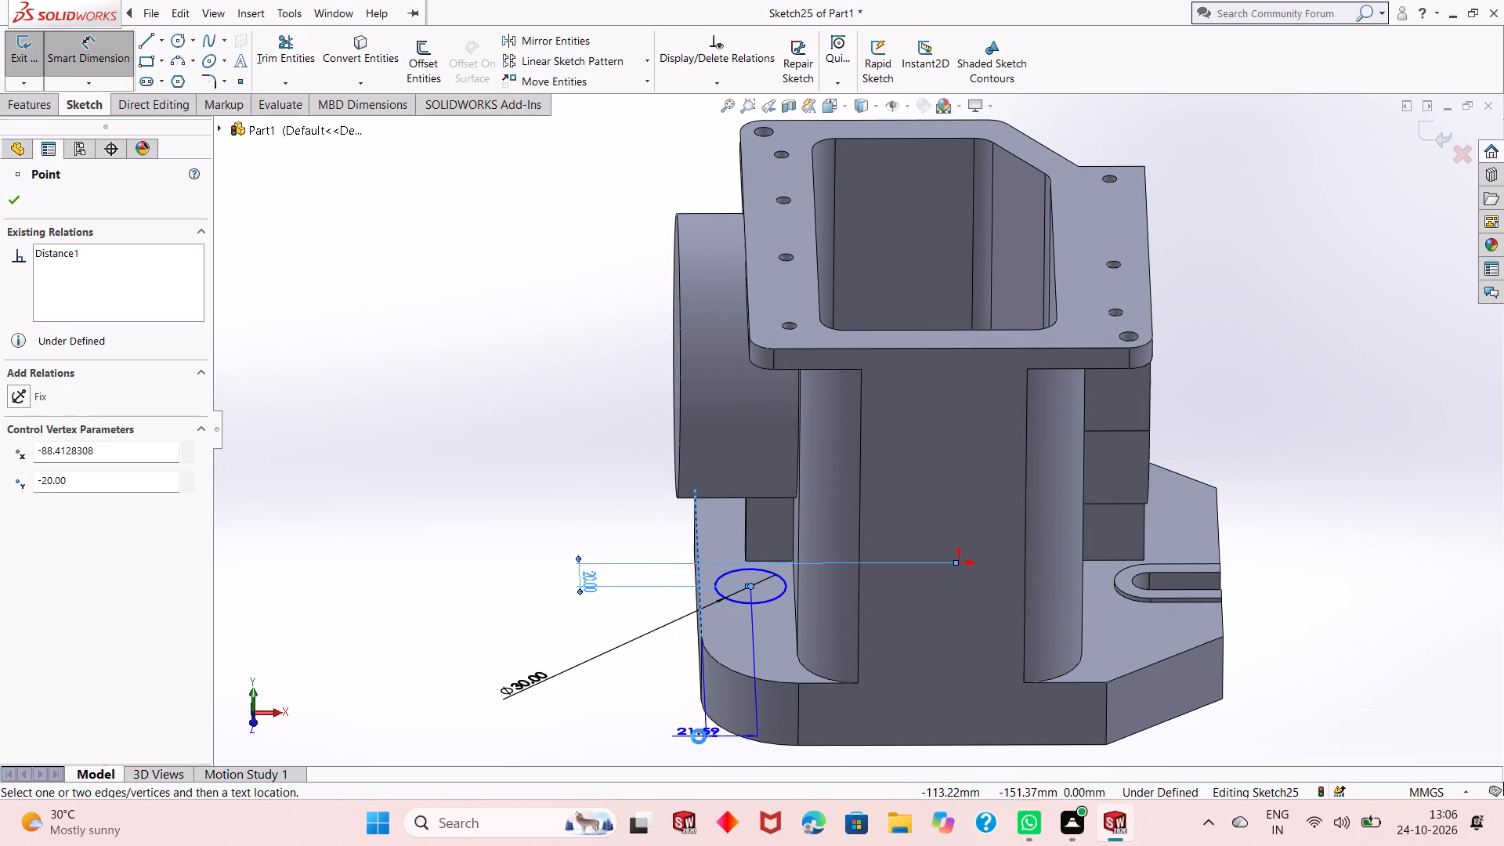
pyautogui.write('30')
pyautogui.press('Return')
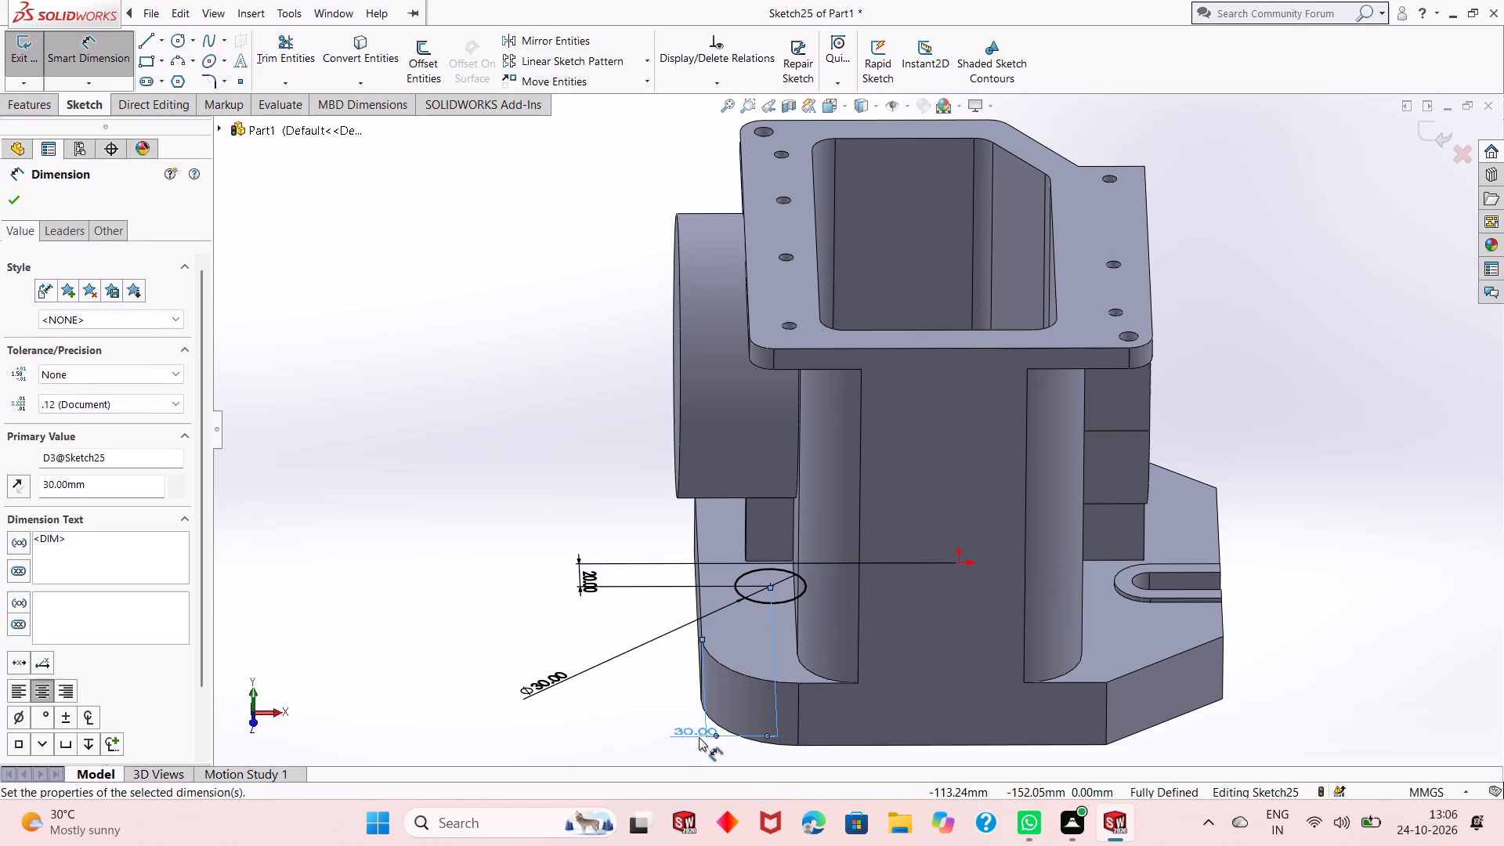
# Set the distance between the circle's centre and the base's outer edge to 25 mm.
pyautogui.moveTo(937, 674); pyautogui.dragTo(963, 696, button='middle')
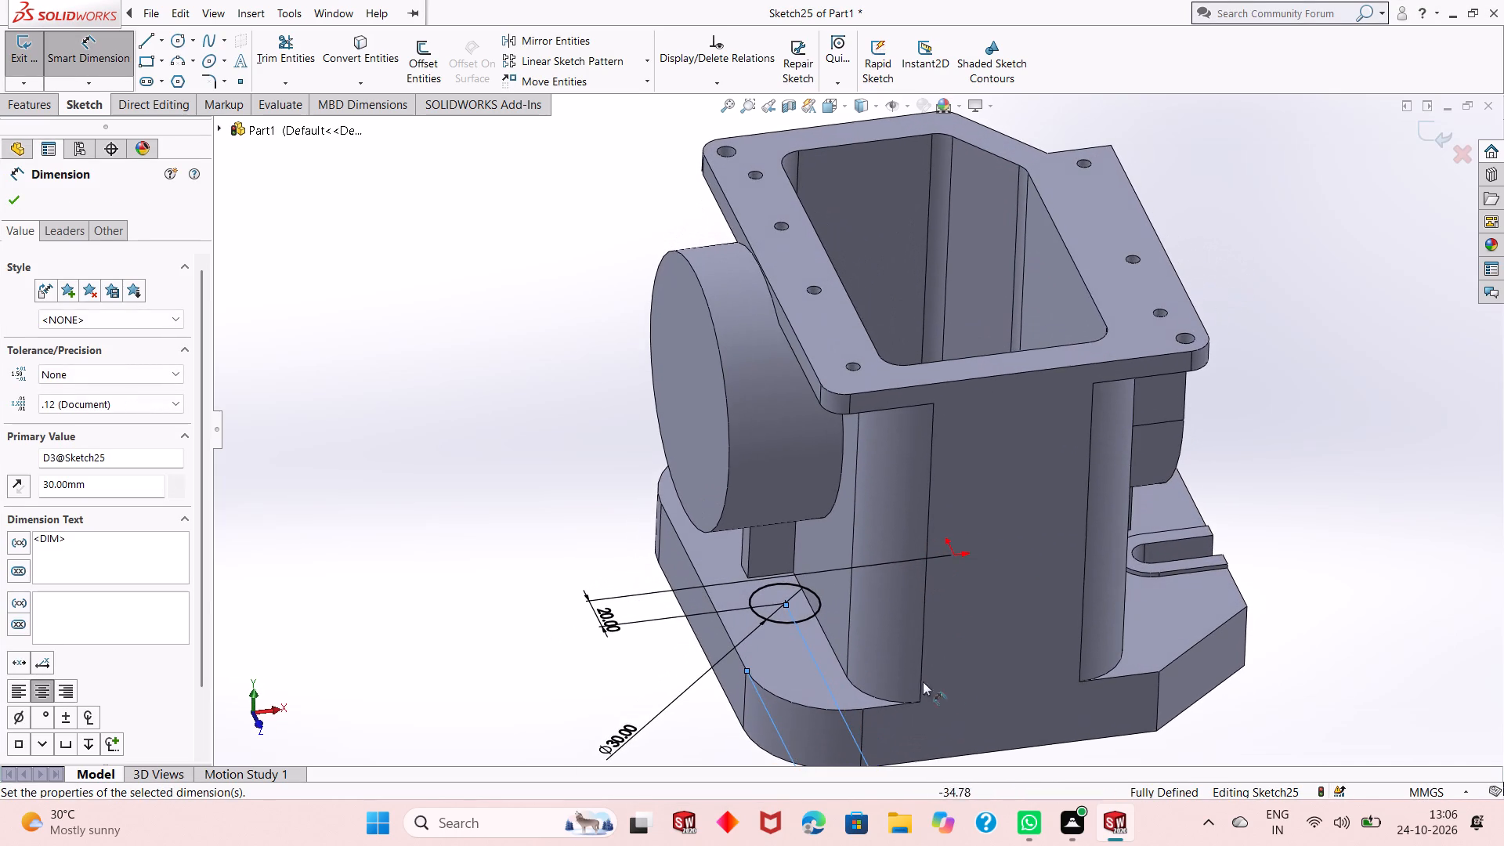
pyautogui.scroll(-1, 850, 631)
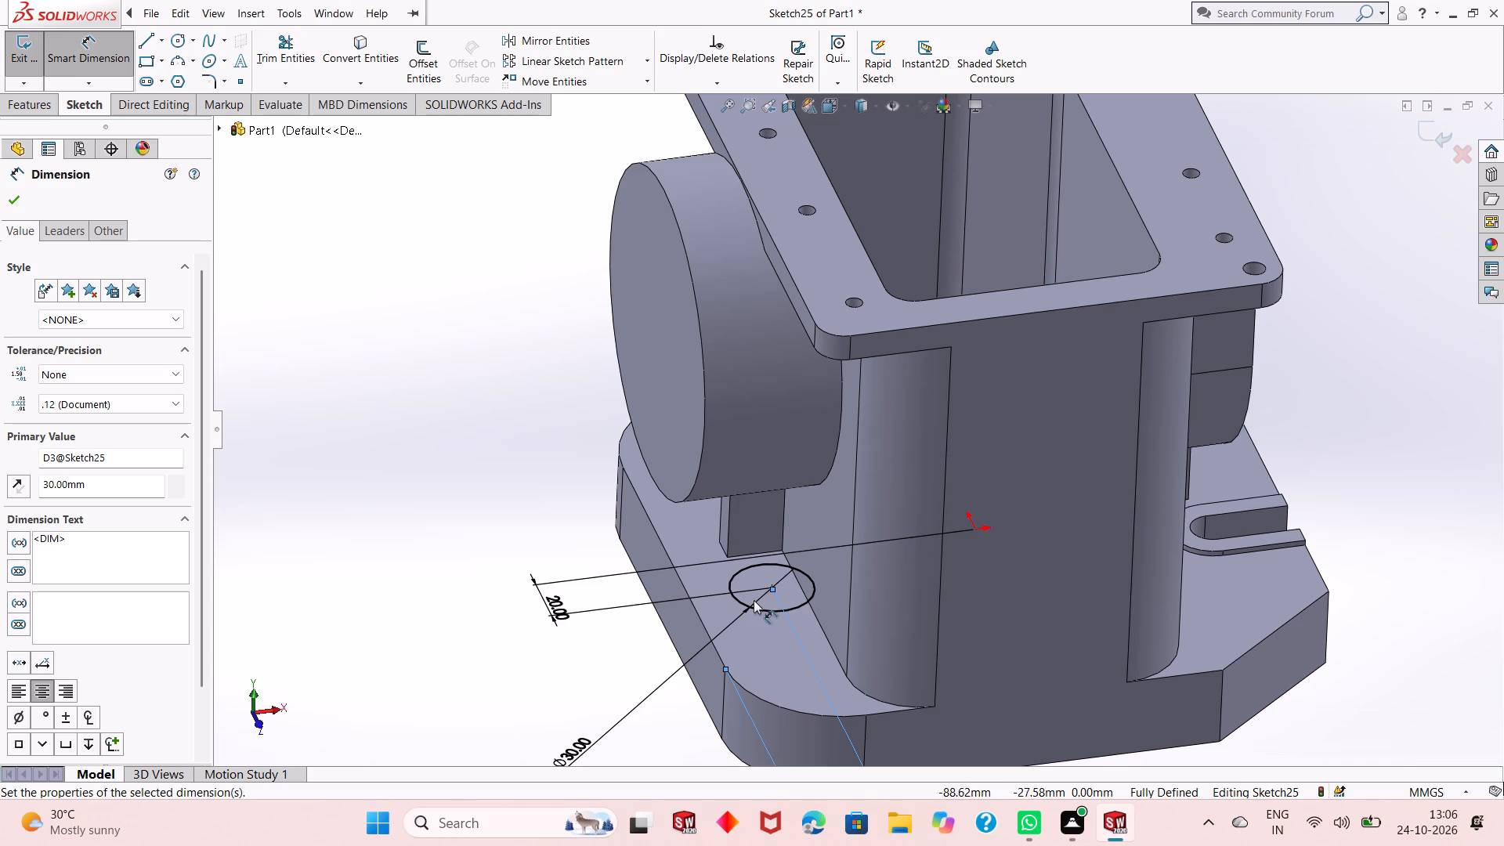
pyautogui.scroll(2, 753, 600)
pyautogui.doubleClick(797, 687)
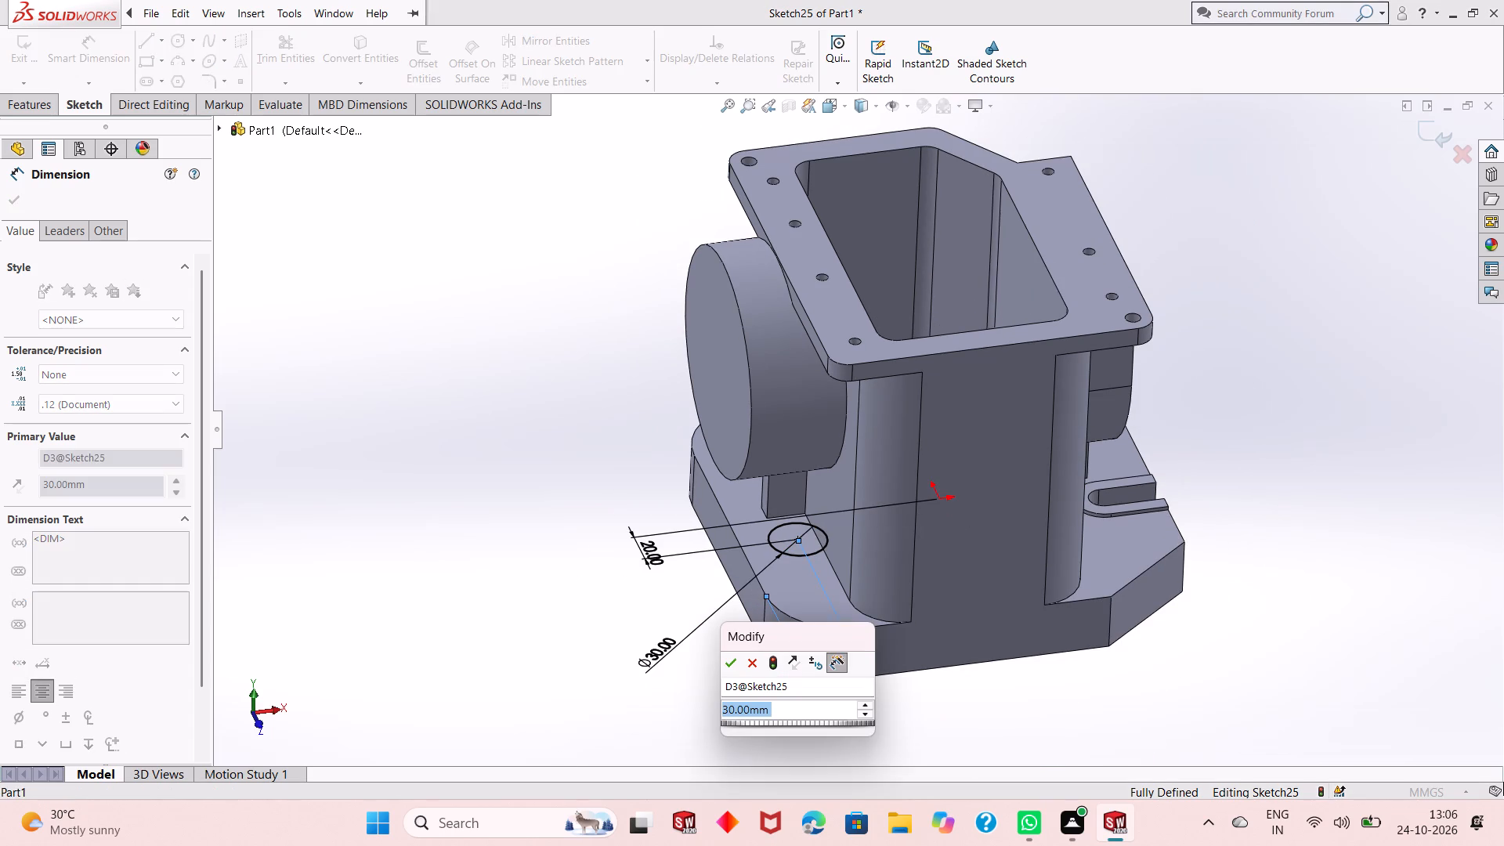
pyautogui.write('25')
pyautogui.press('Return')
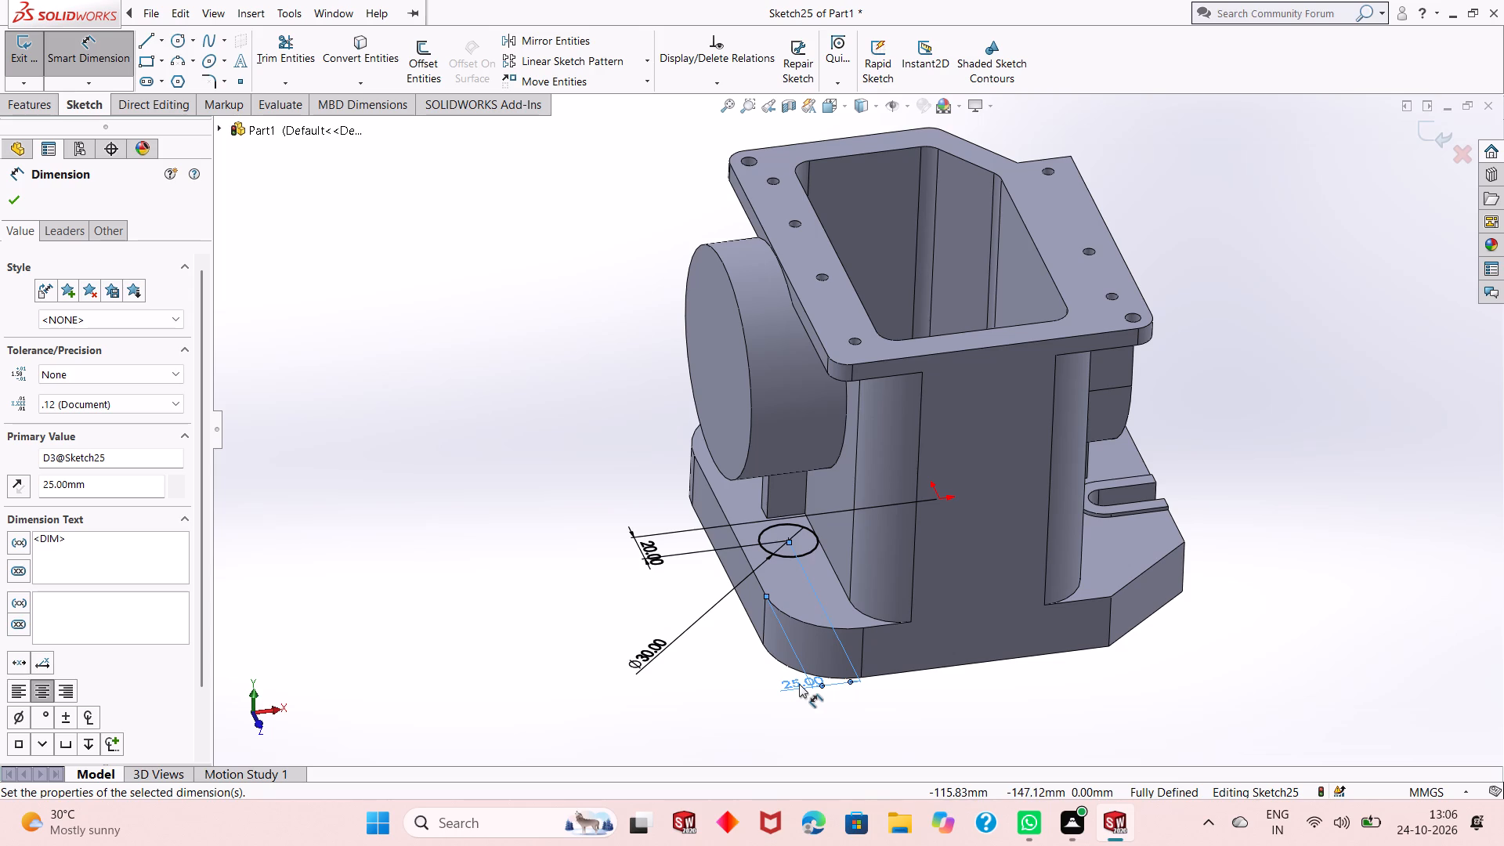
# Set the distance between the circle's centre and the base's outer edge to 20 mm.
pyautogui.doubleClick(799, 684)
pyautogui.write('20')
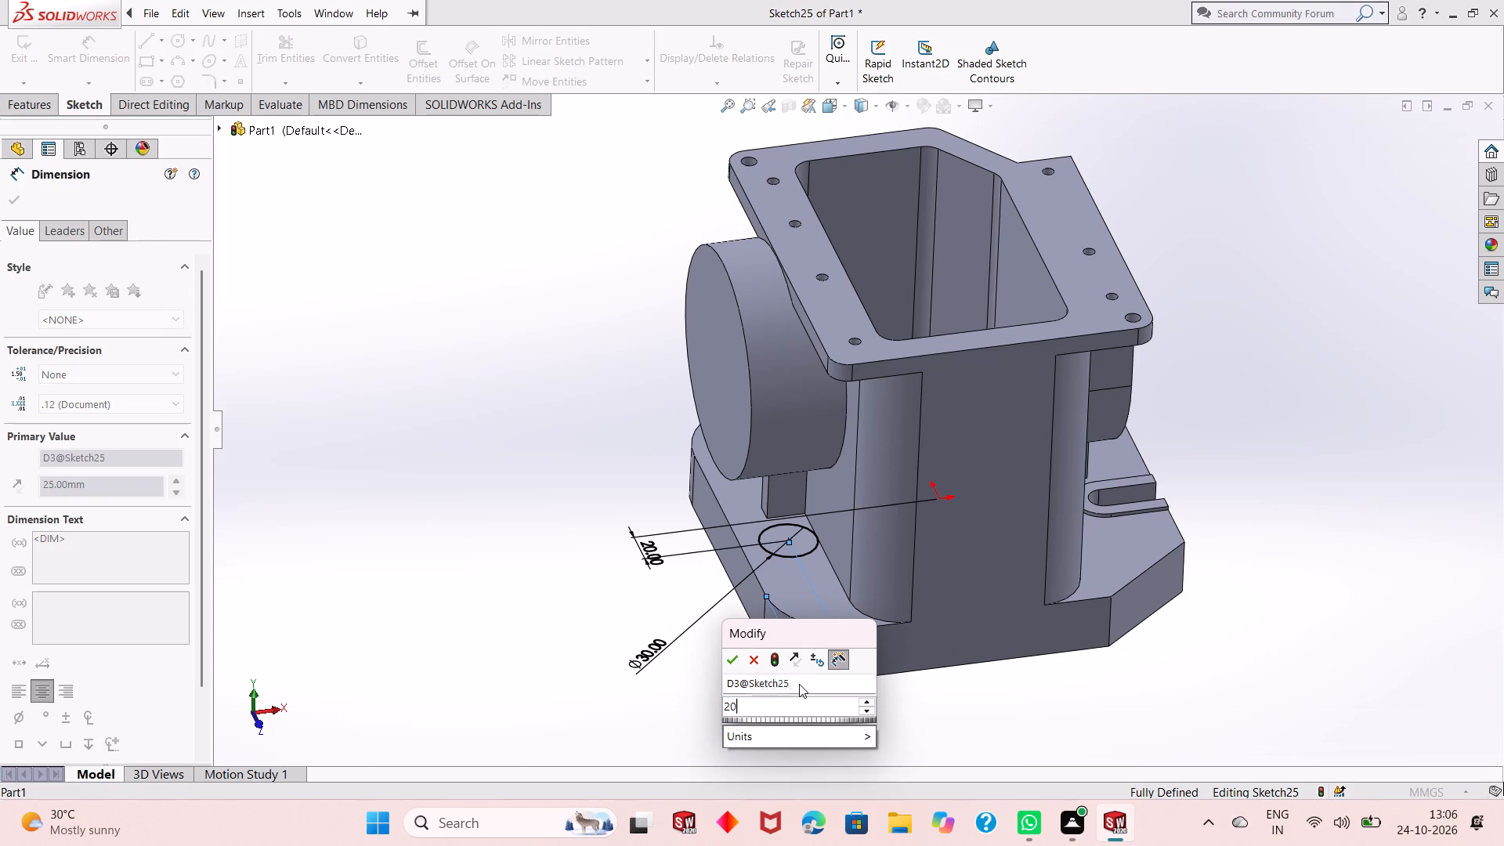
pyautogui.press('Return')
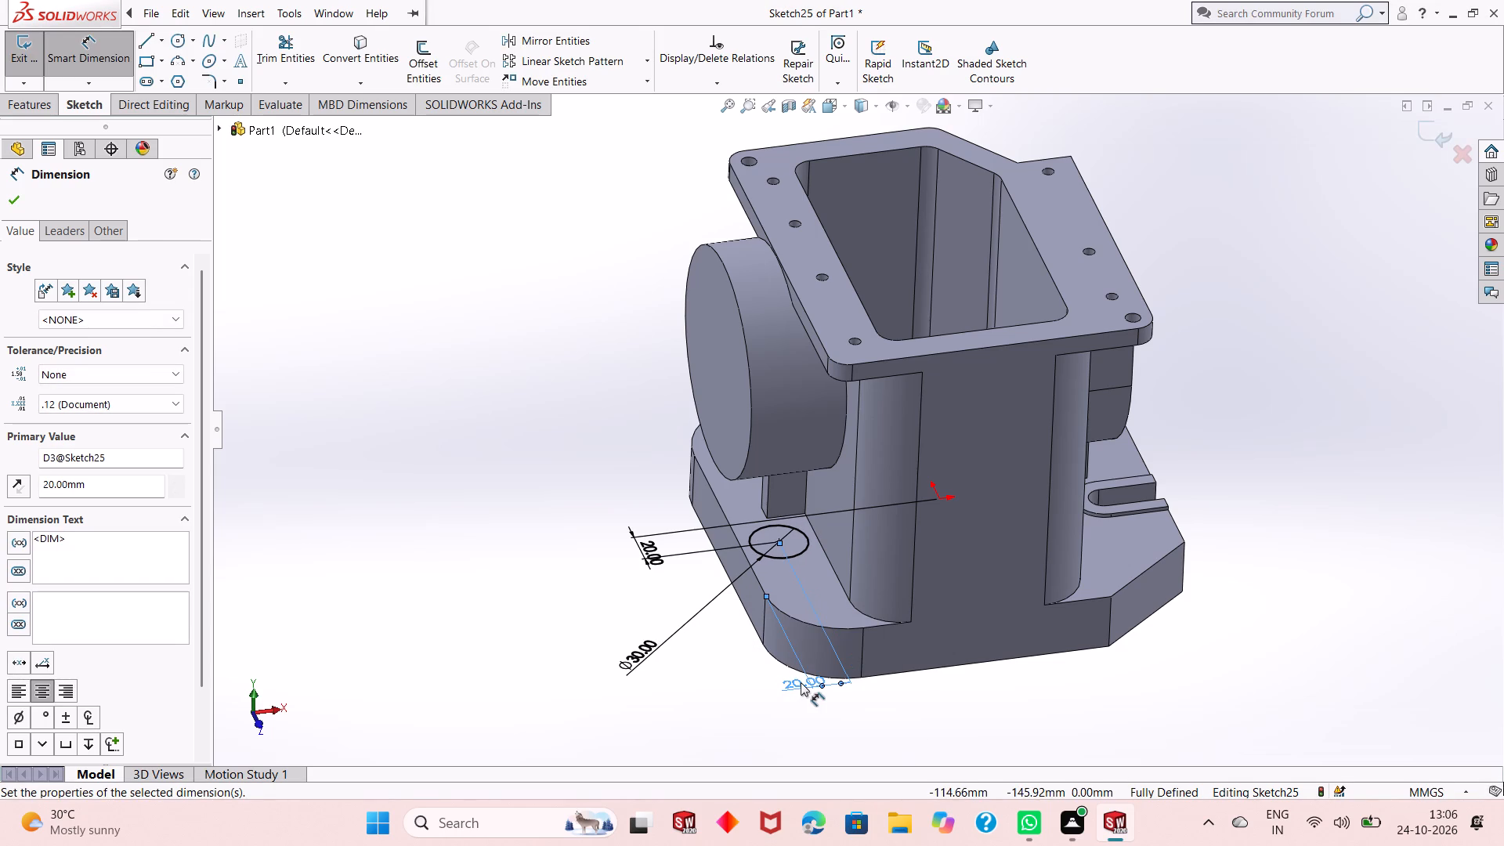
pyautogui.press('Escape')
# Examine the dimensioned circle's placement on the base relative to the rib, cylindrical boss and housing wall from several sides.
pyautogui.scroll(-2, 792, 524)
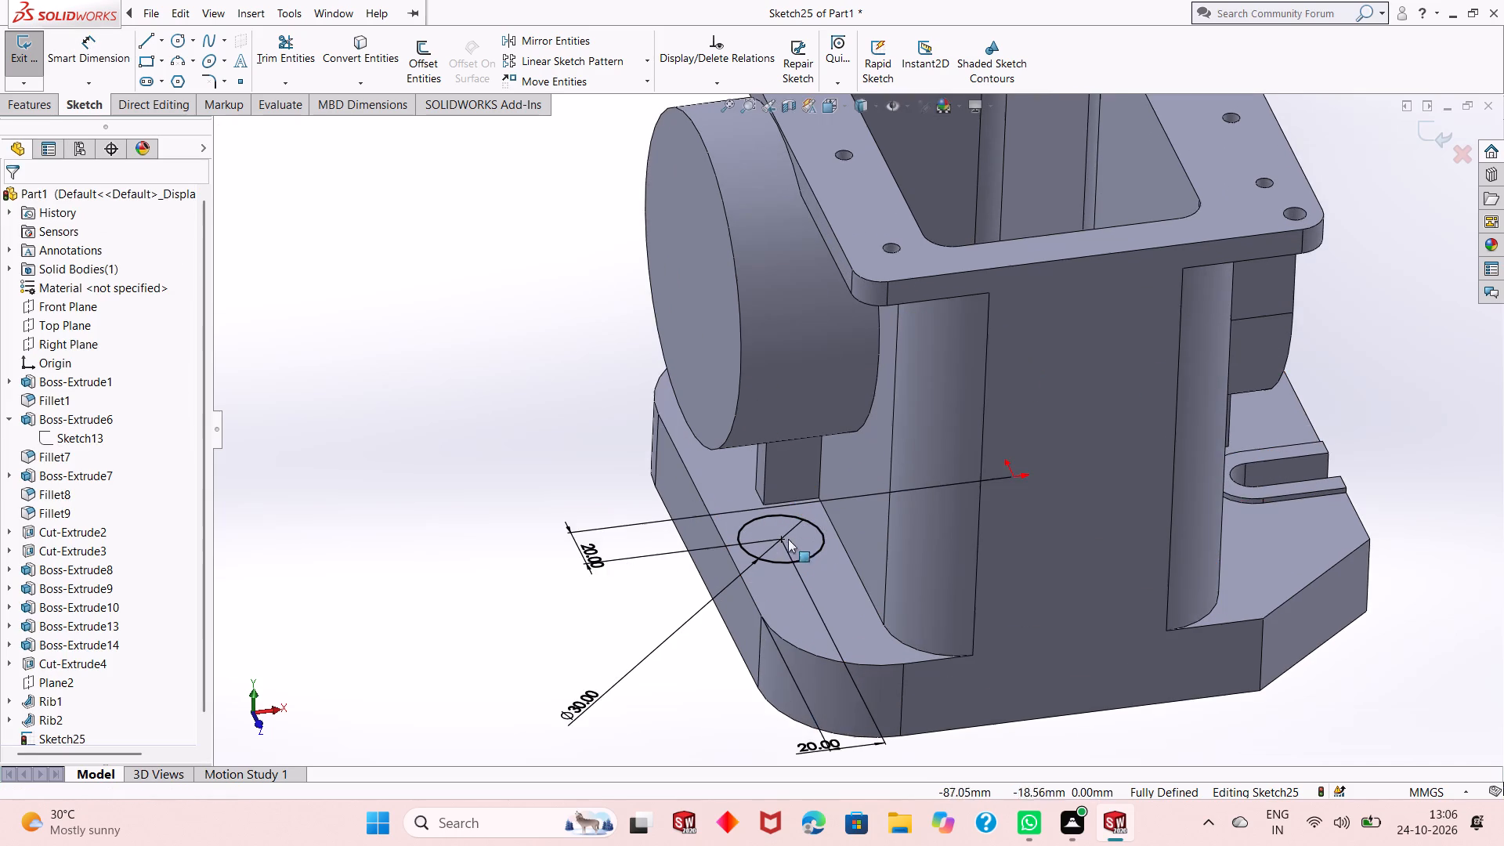
pyautogui.scroll(-1, 778, 586)
pyautogui.scroll(-1, 808, 475)
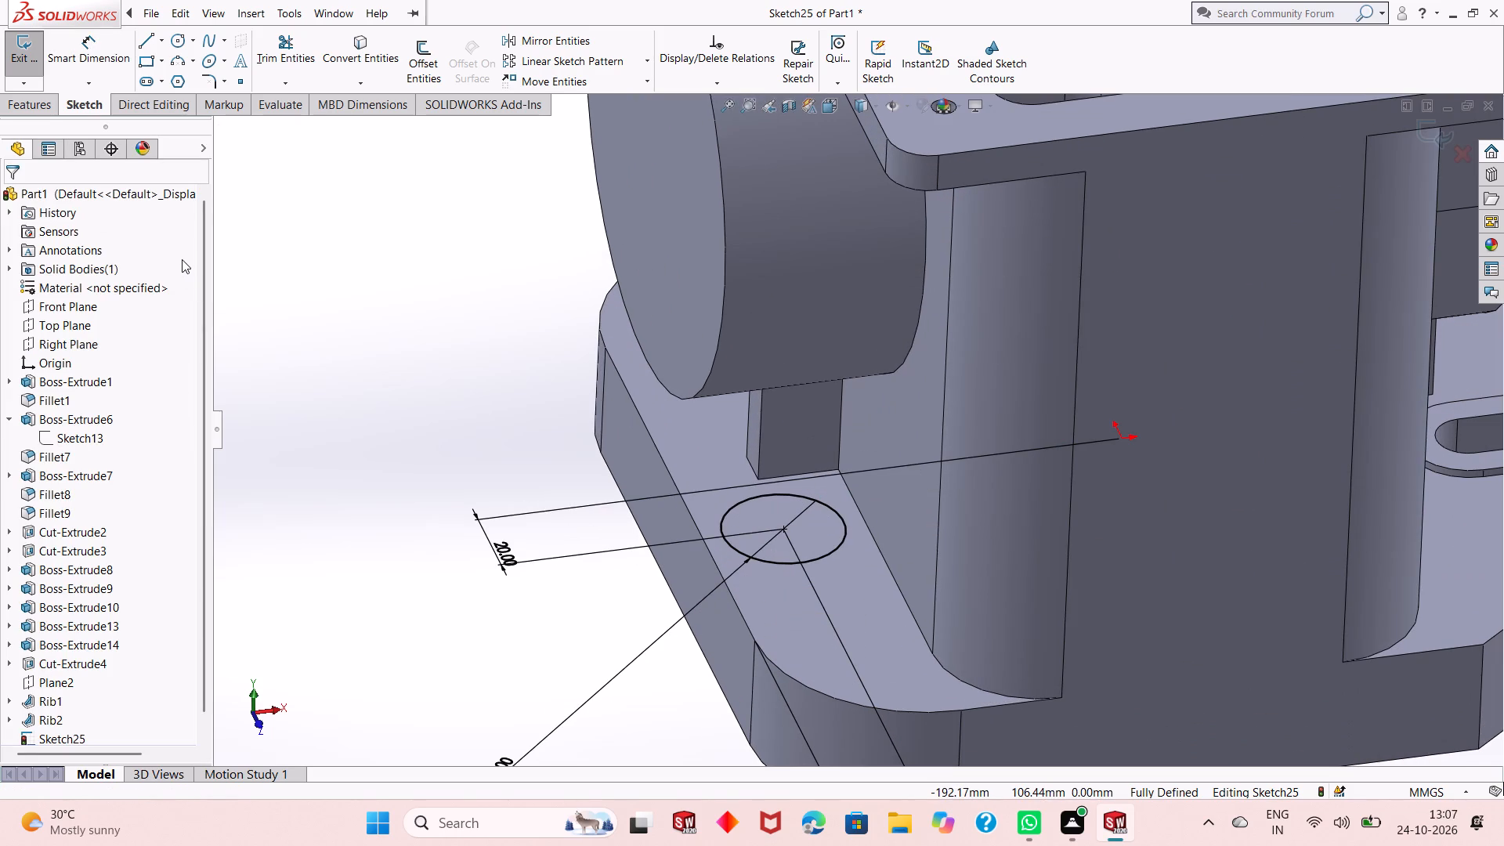
pyautogui.scroll(2, 524, 434)
pyautogui.scroll(1, 832, 475)
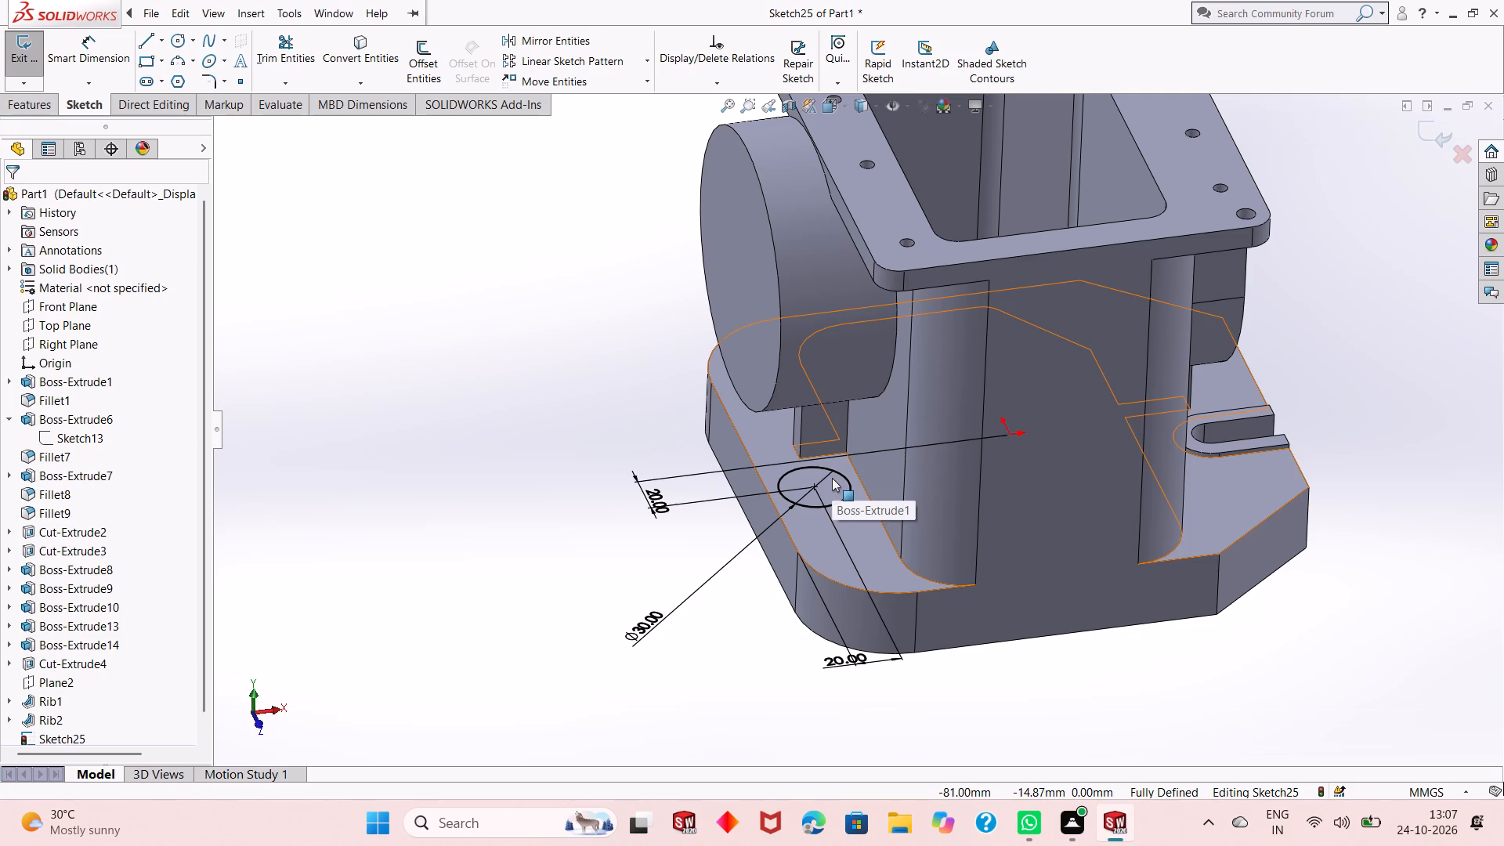
pyautogui.moveTo(974, 534); pyautogui.dragTo(992, 479, button='middle')
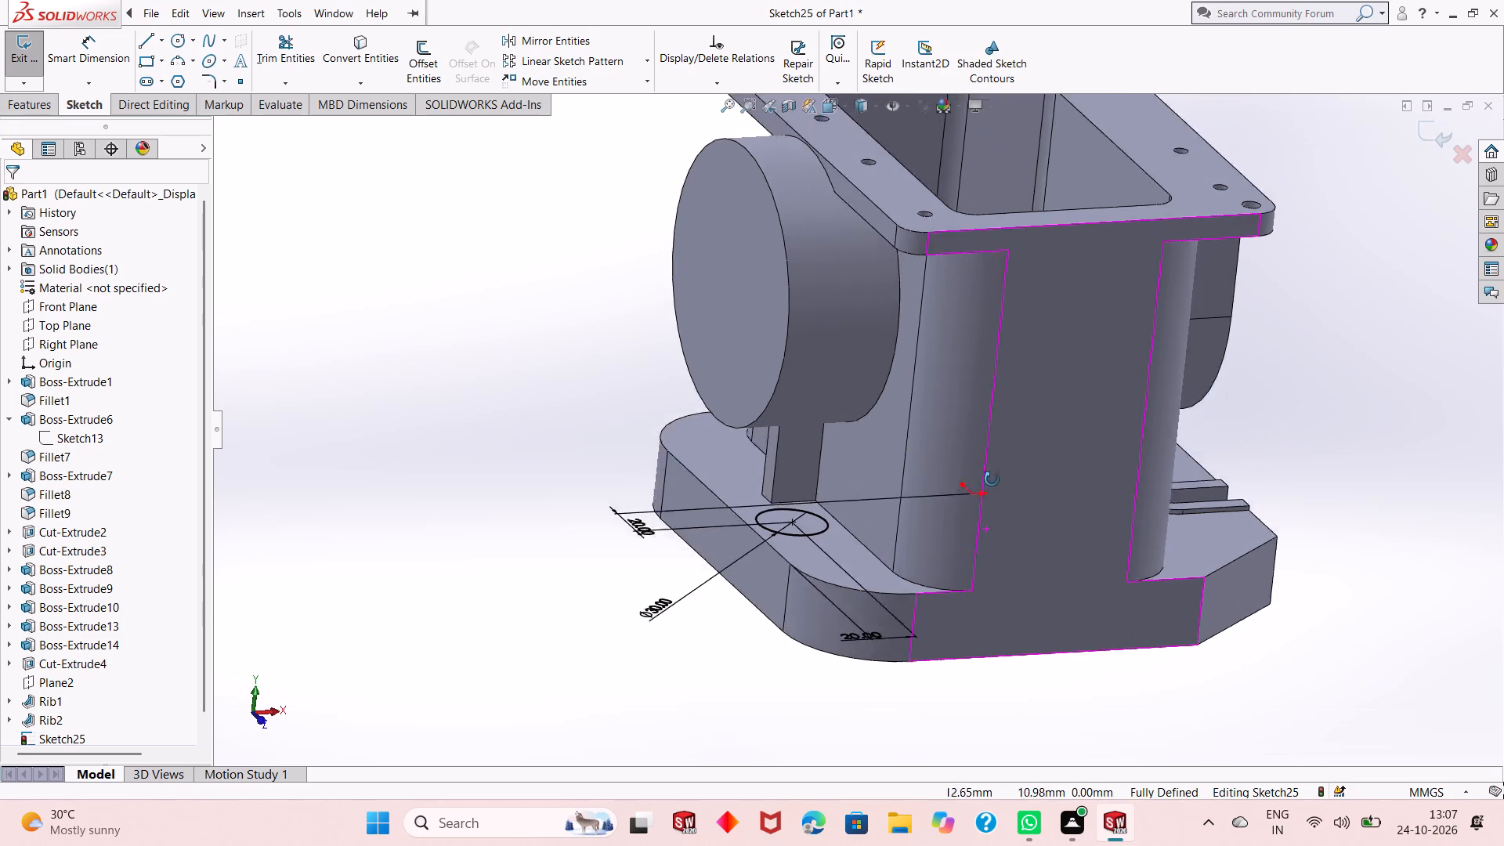
pyautogui.moveTo(992, 479); pyautogui.dragTo(1192, 569, button='middle')
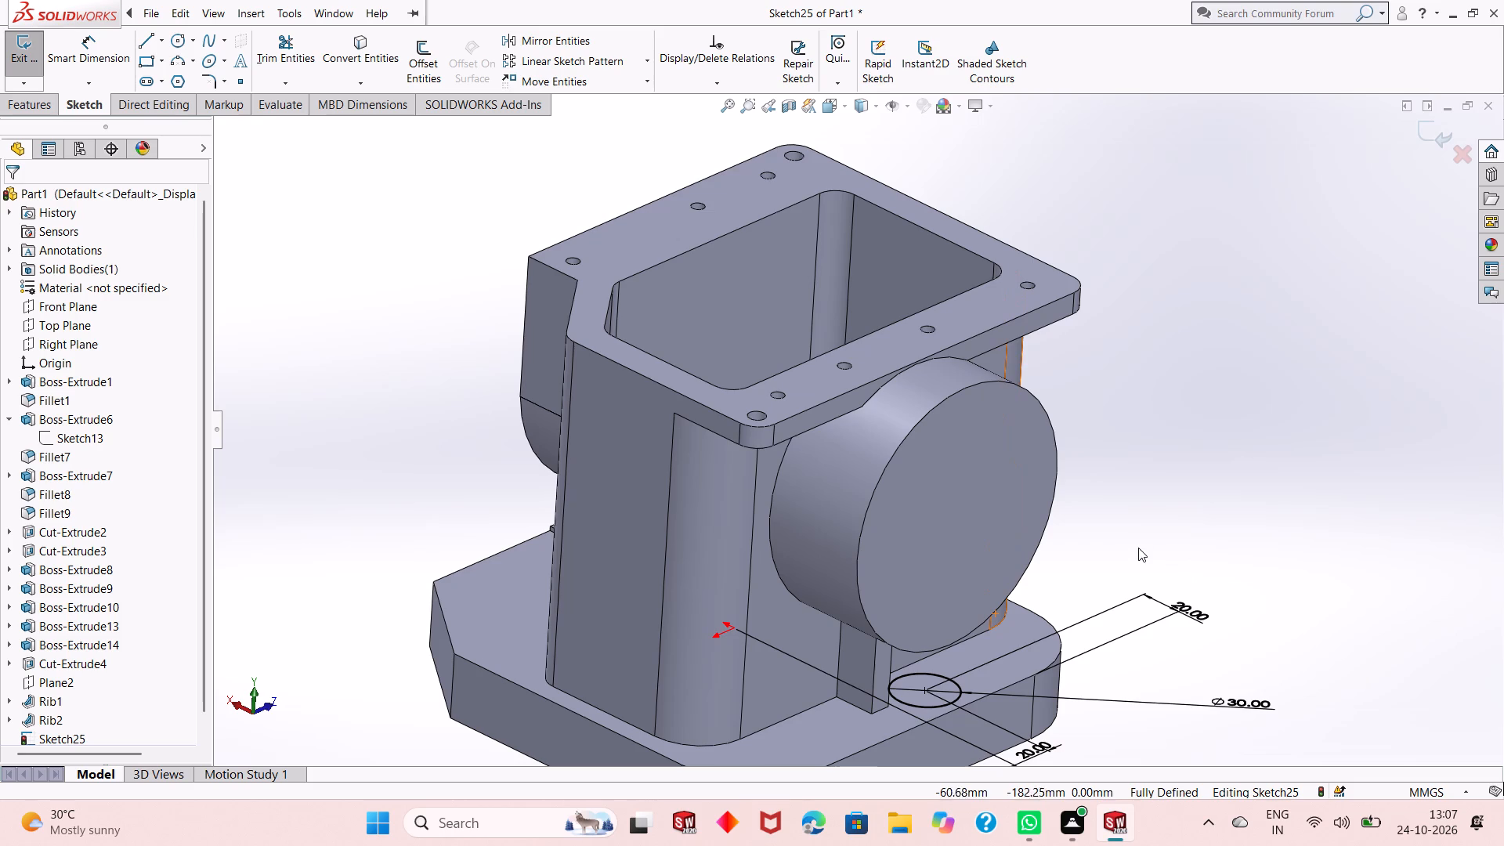
pyautogui.scroll(1, 1045, 598)
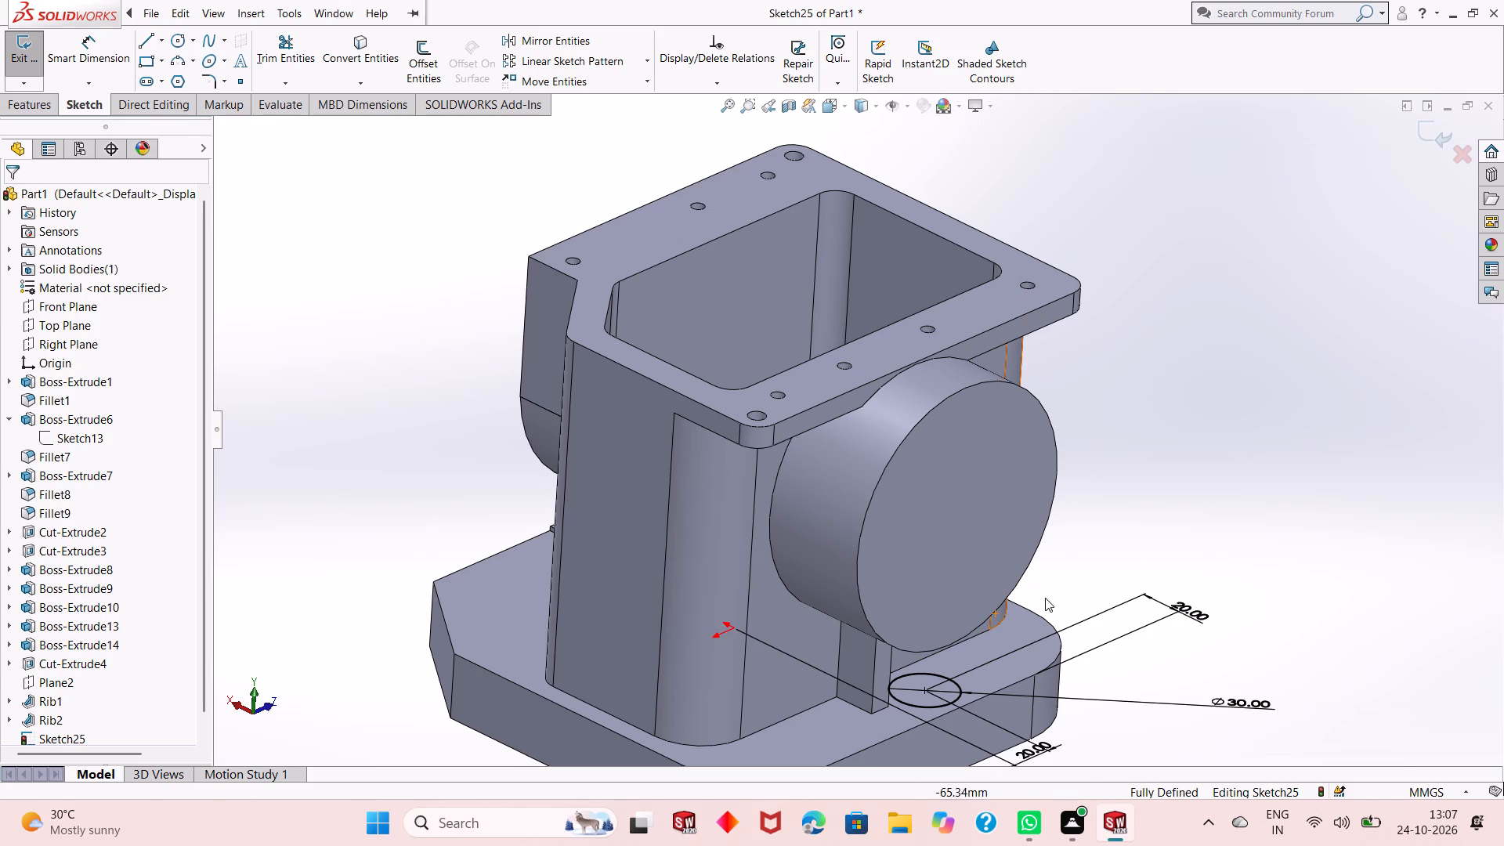
pyautogui.scroll(1, 1045, 598)
pyautogui.moveTo(694, 590); pyautogui.dragTo(700, 566, button='middle')
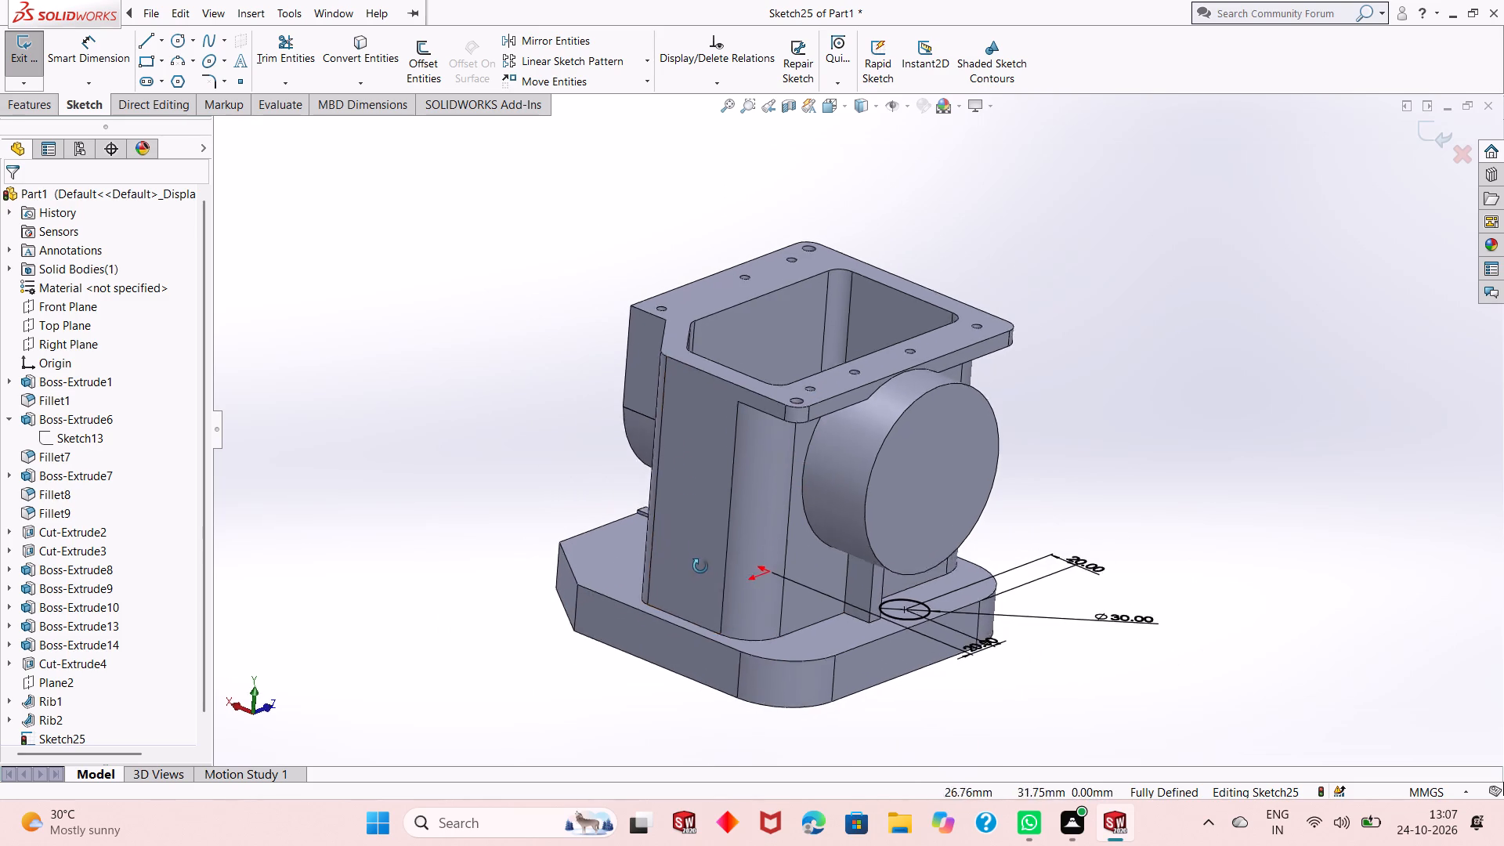
pyautogui.moveTo(700, 566); pyautogui.dragTo(821, 565, button='middle')
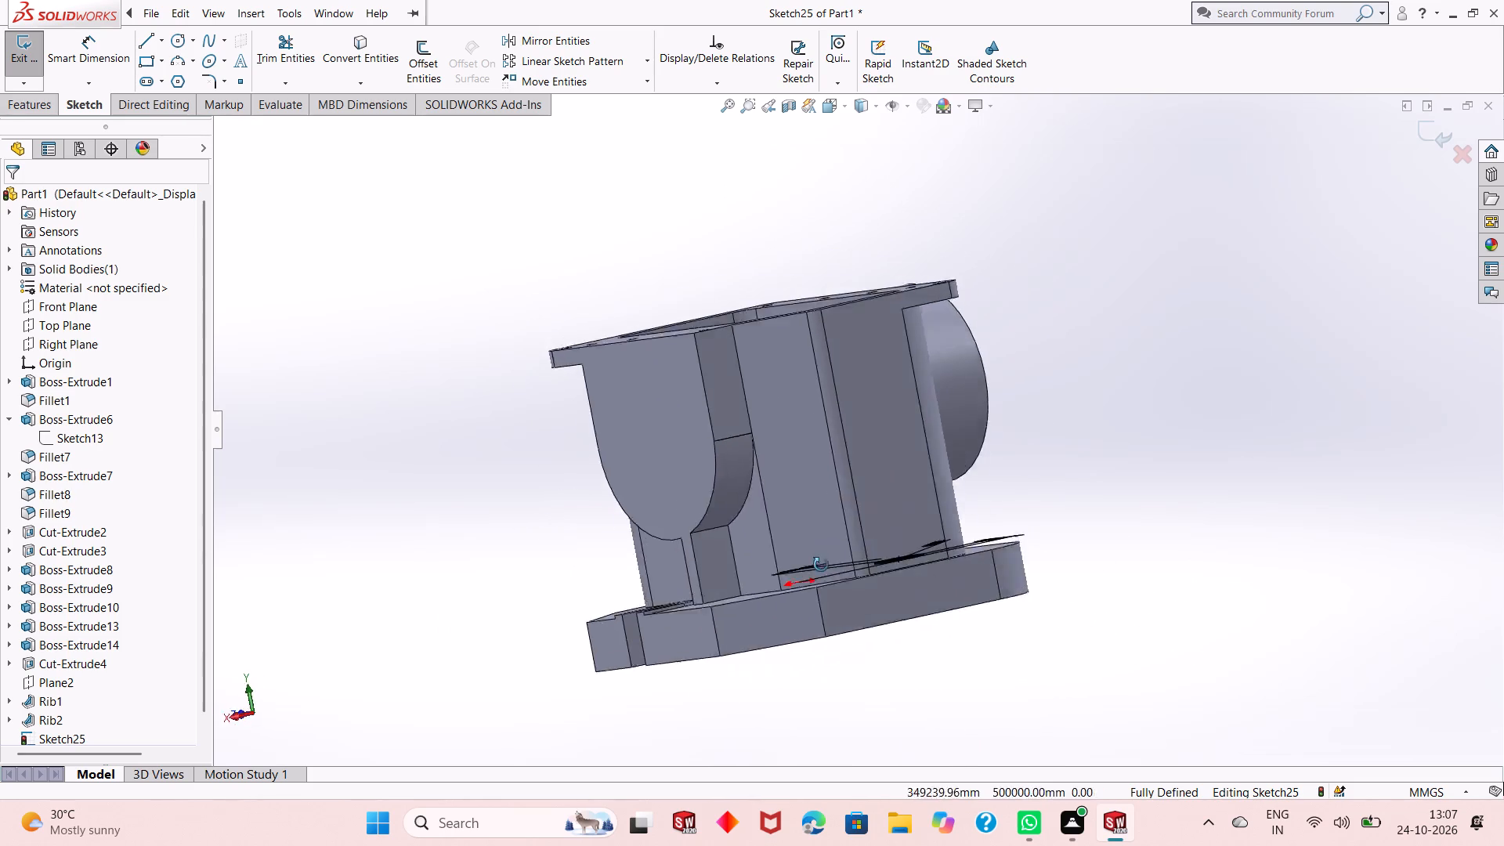
pyautogui.moveTo(821, 565); pyautogui.dragTo(745, 621, button='middle')
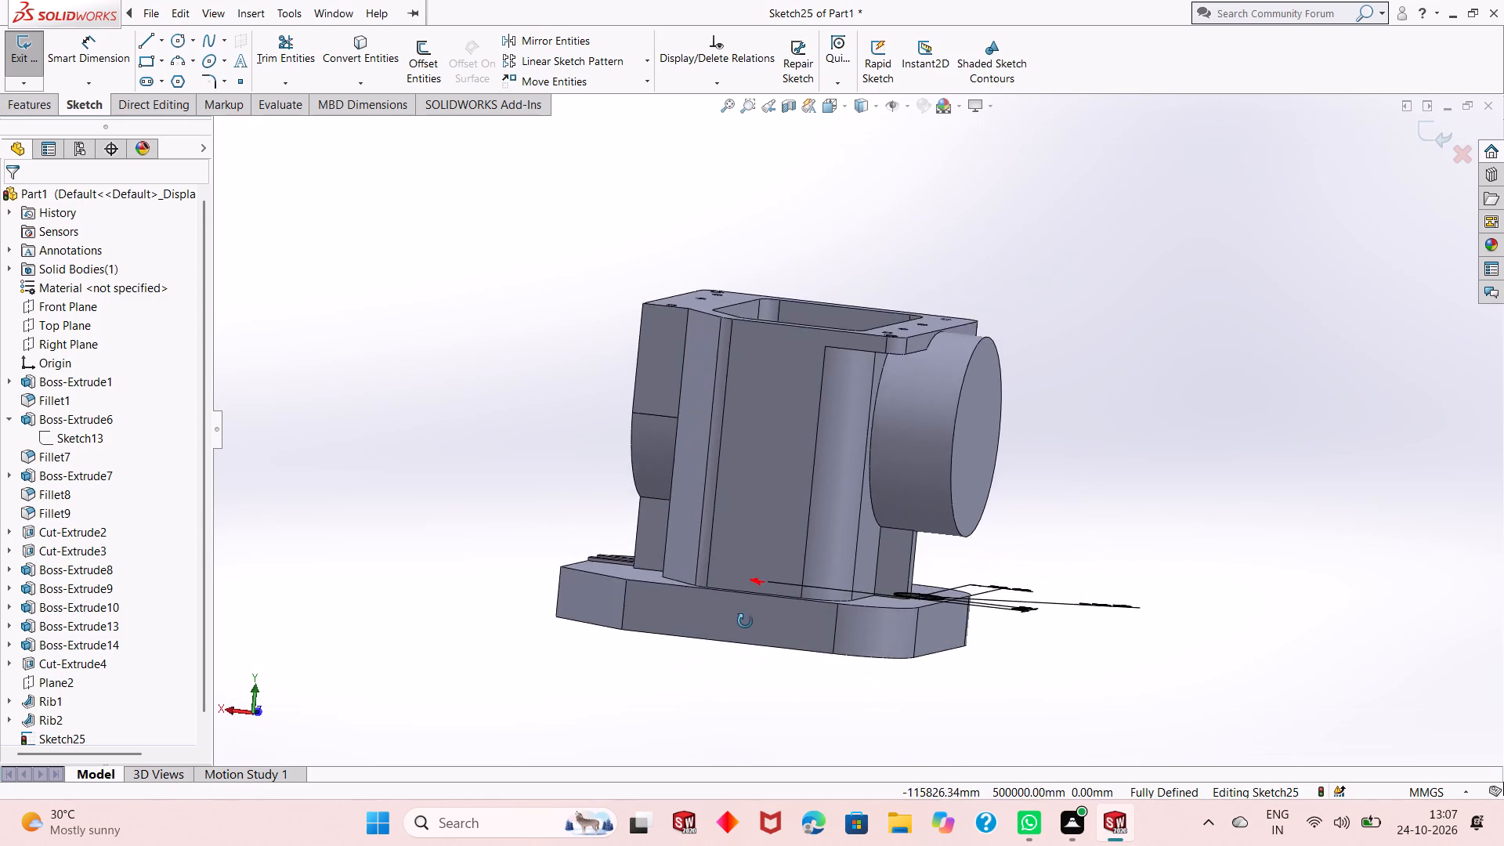
pyautogui.moveTo(745, 621); pyautogui.dragTo(766, 657, button='middle')
pyautogui.scroll(1, 778, 667)
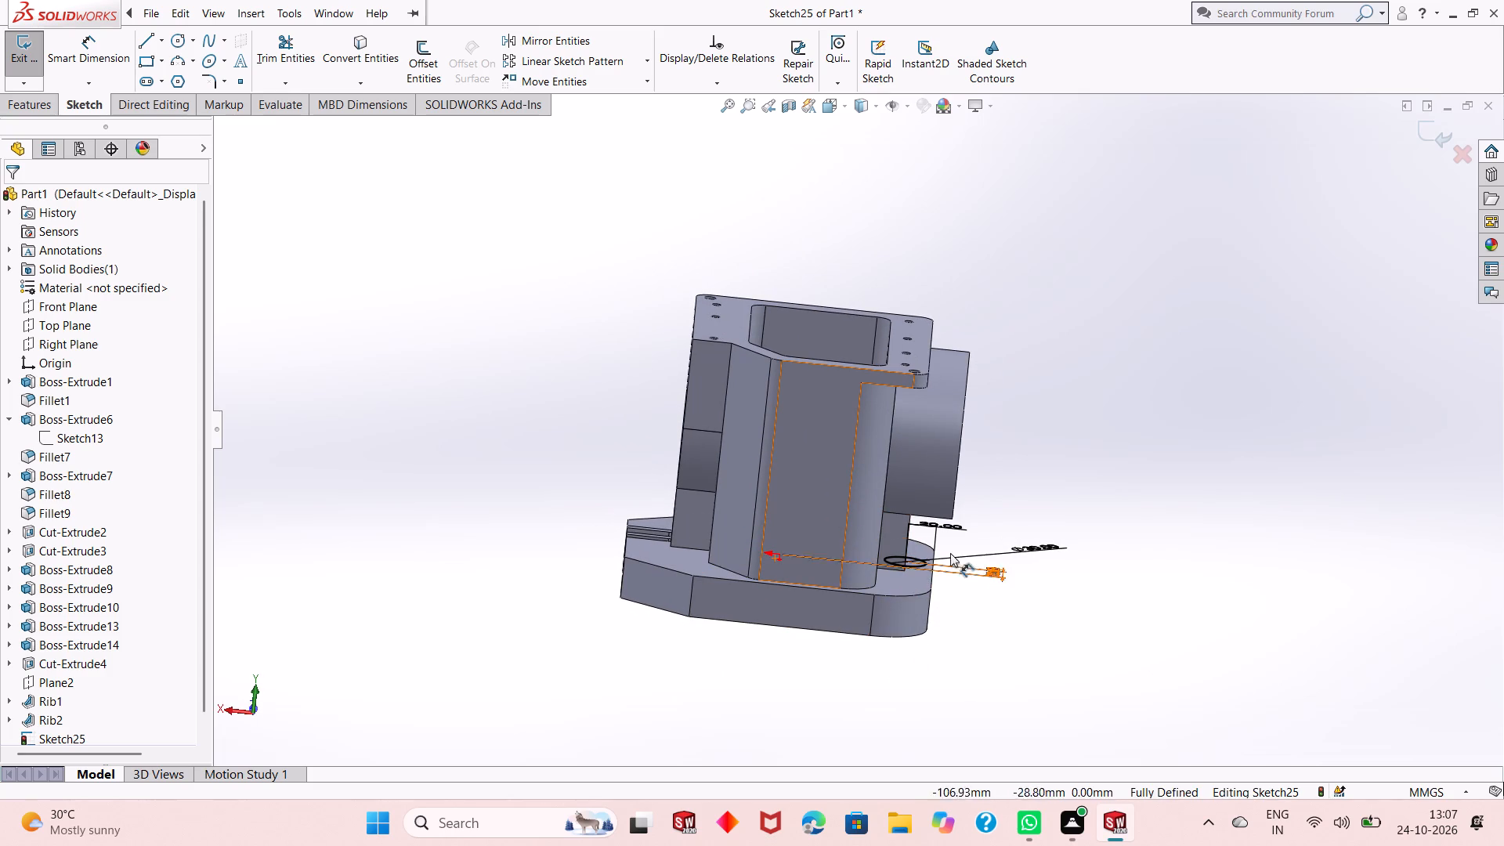
pyautogui.moveTo(966, 550); pyautogui.dragTo(674, 639, button='middle')
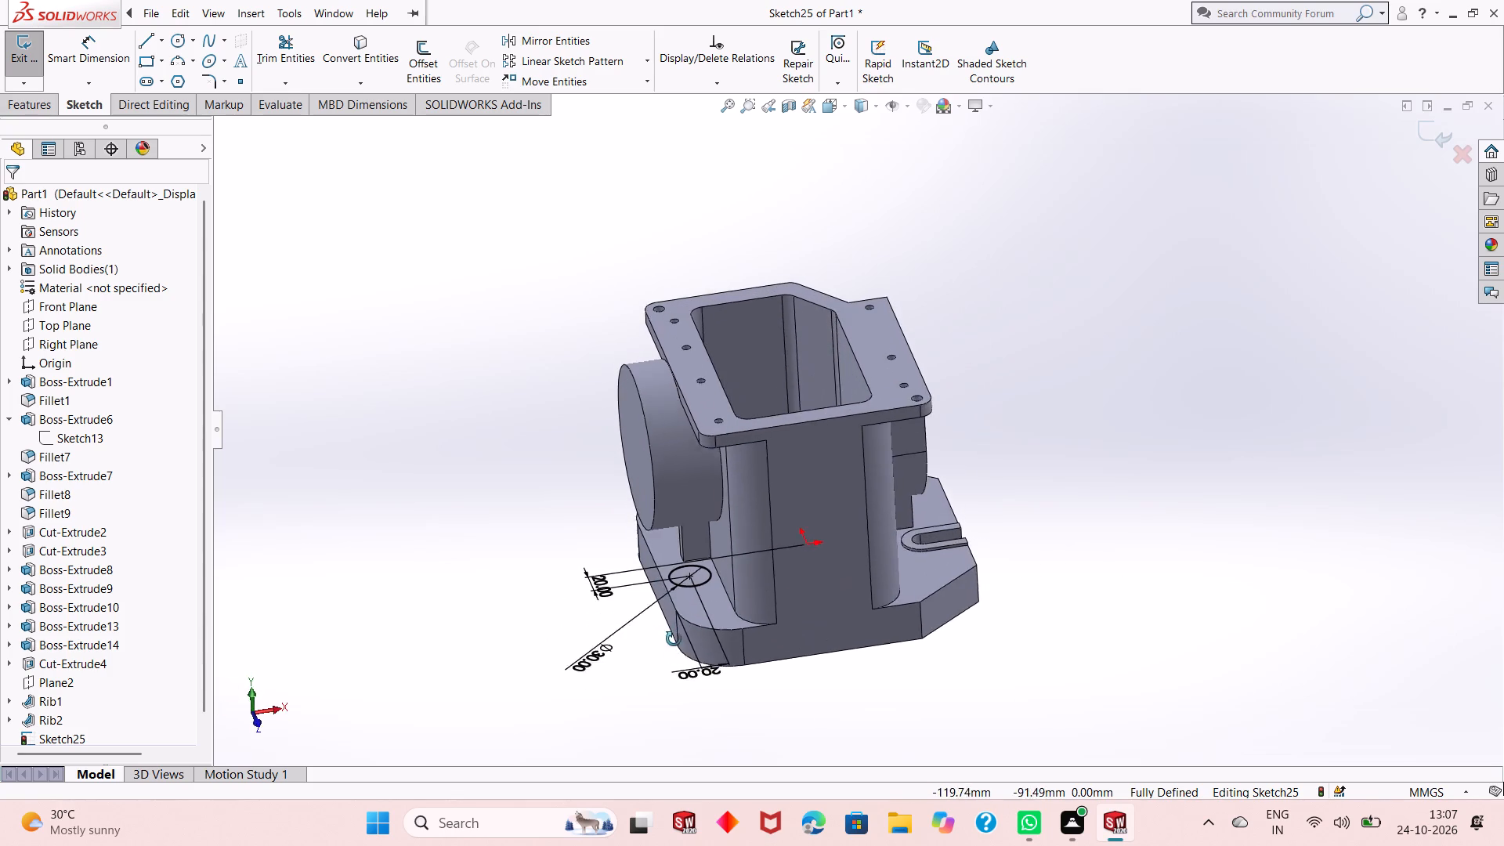
pyautogui.moveTo(674, 639); pyautogui.dragTo(676, 655, button='middle')
pyautogui.scroll(-3, 735, 555)
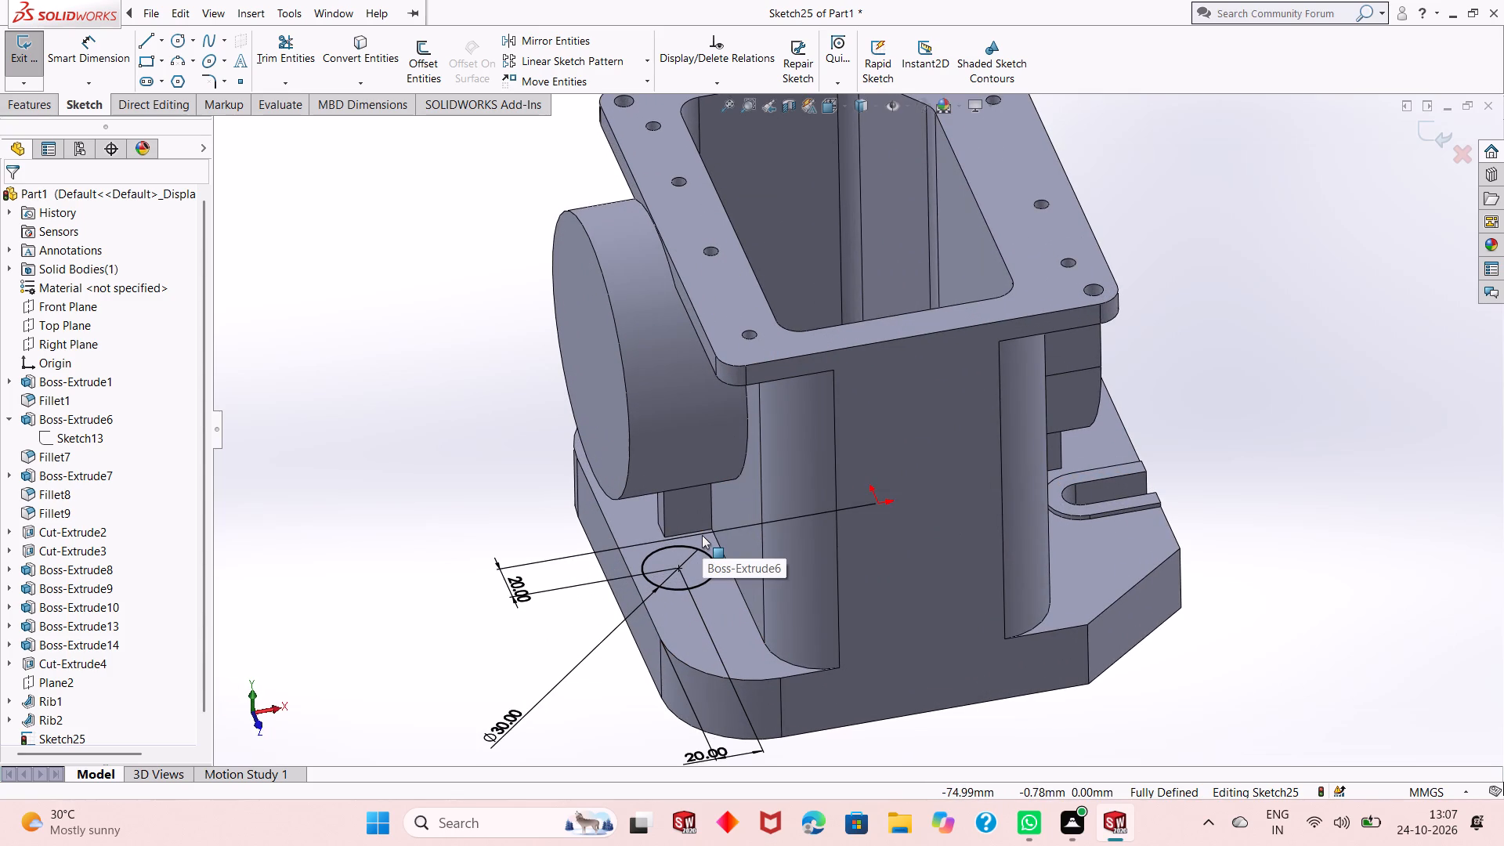
pyautogui.scroll(2, 736, 739)
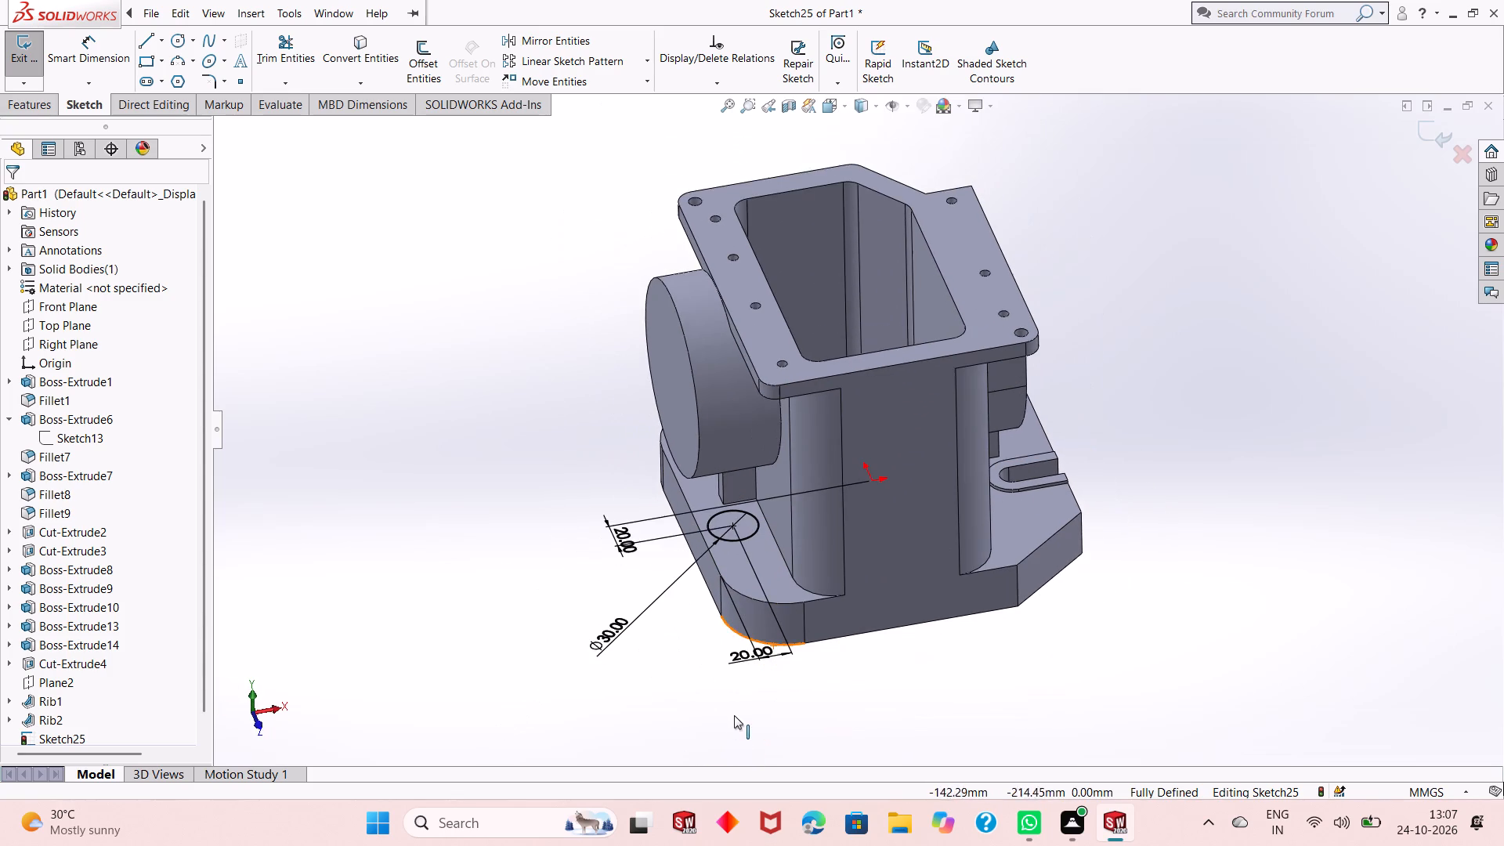
pyautogui.scroll(-1, 733, 614)
pyautogui.moveTo(985, 539); pyautogui.dragTo(974, 544, button='middle')
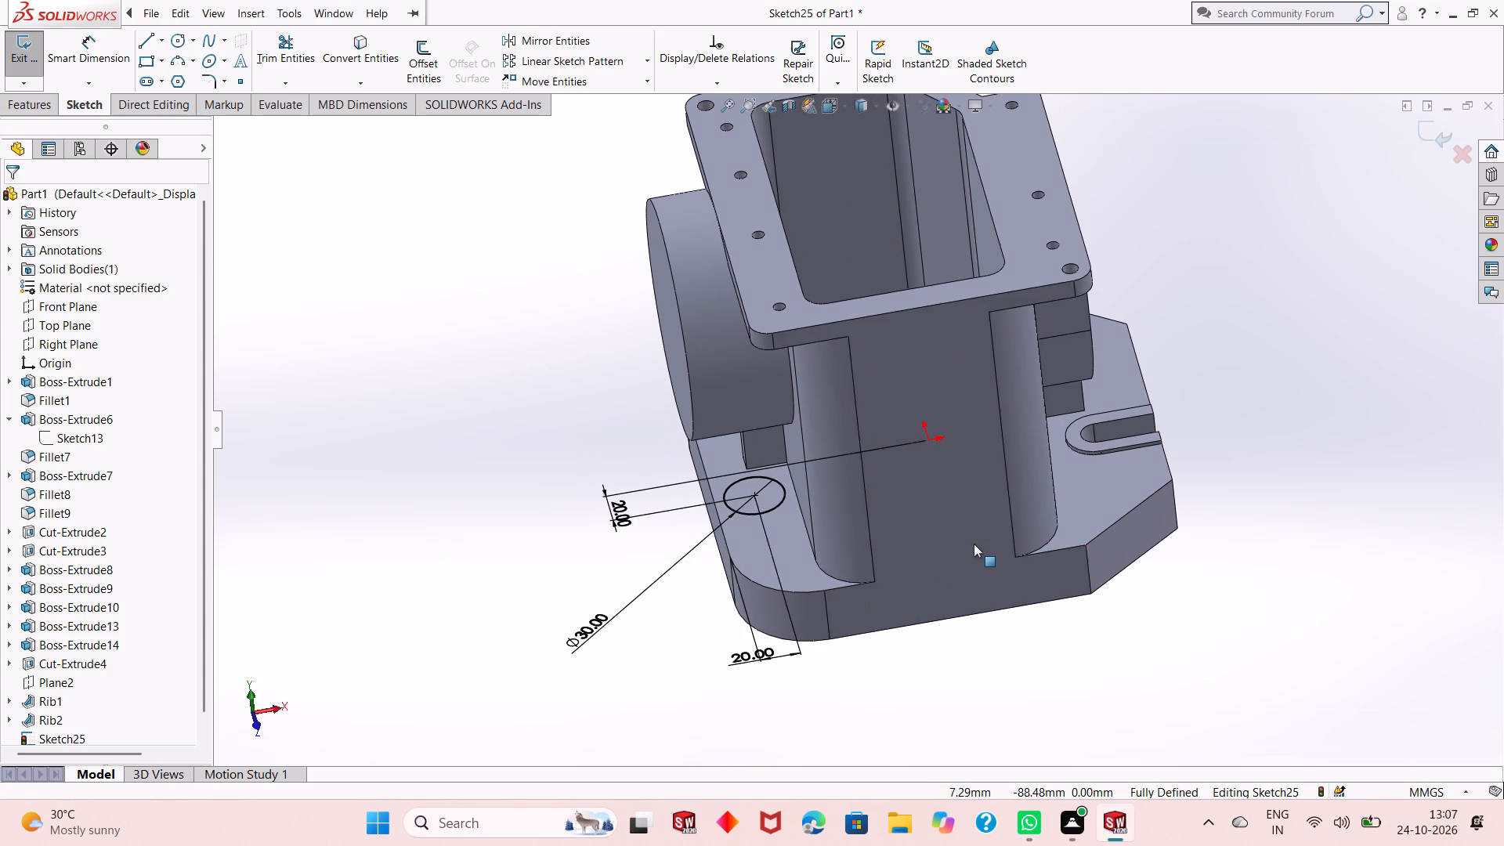
pyautogui.moveTo(957, 541); pyautogui.dragTo(971, 477, button='middle')
pyautogui.scroll(-2, 811, 461)
pyautogui.moveTo(755, 656); pyautogui.dragTo(750, 681, button='middle')
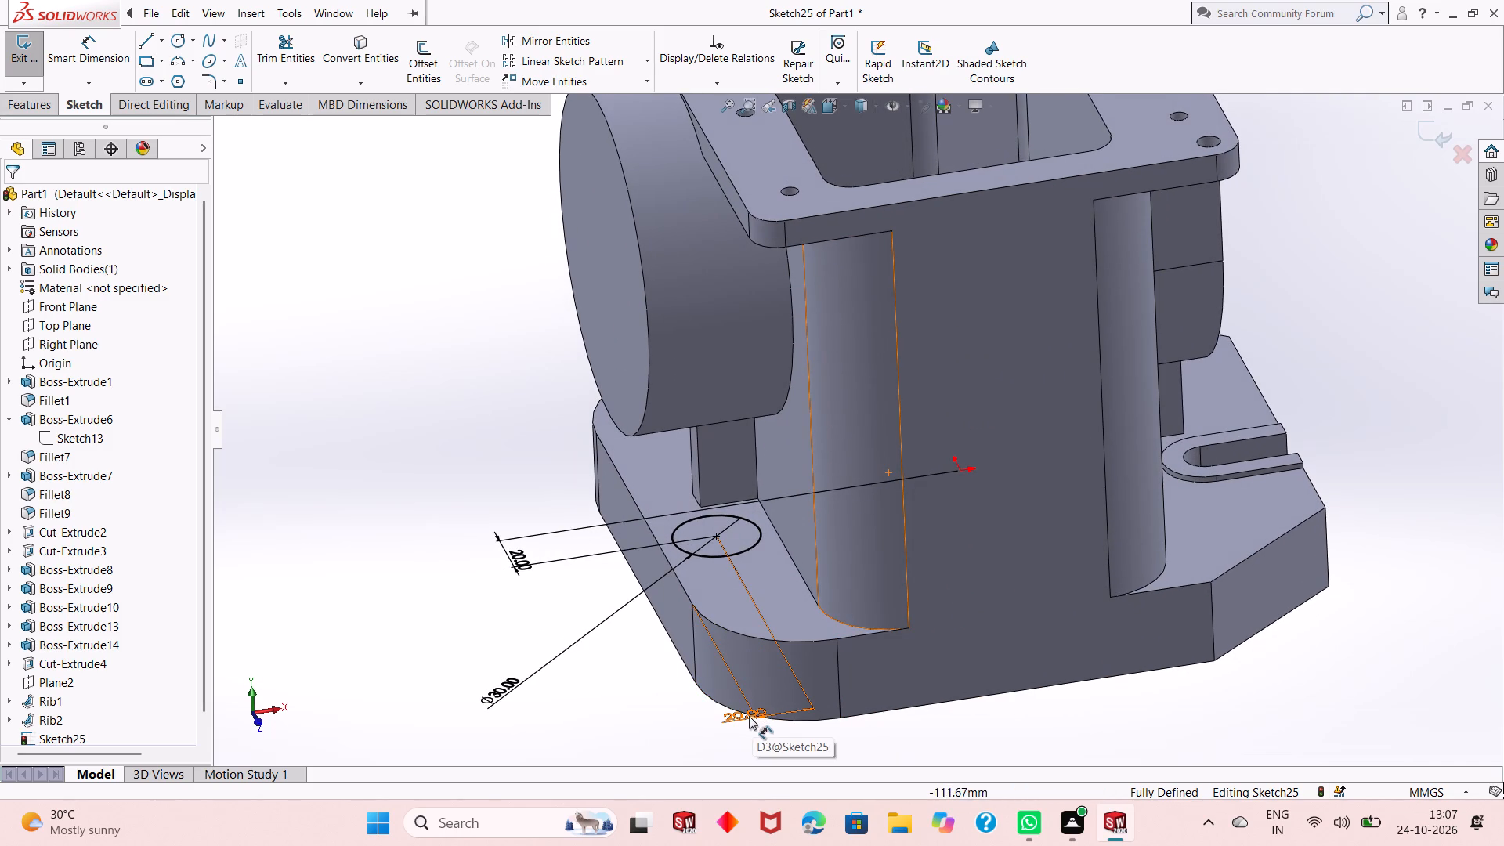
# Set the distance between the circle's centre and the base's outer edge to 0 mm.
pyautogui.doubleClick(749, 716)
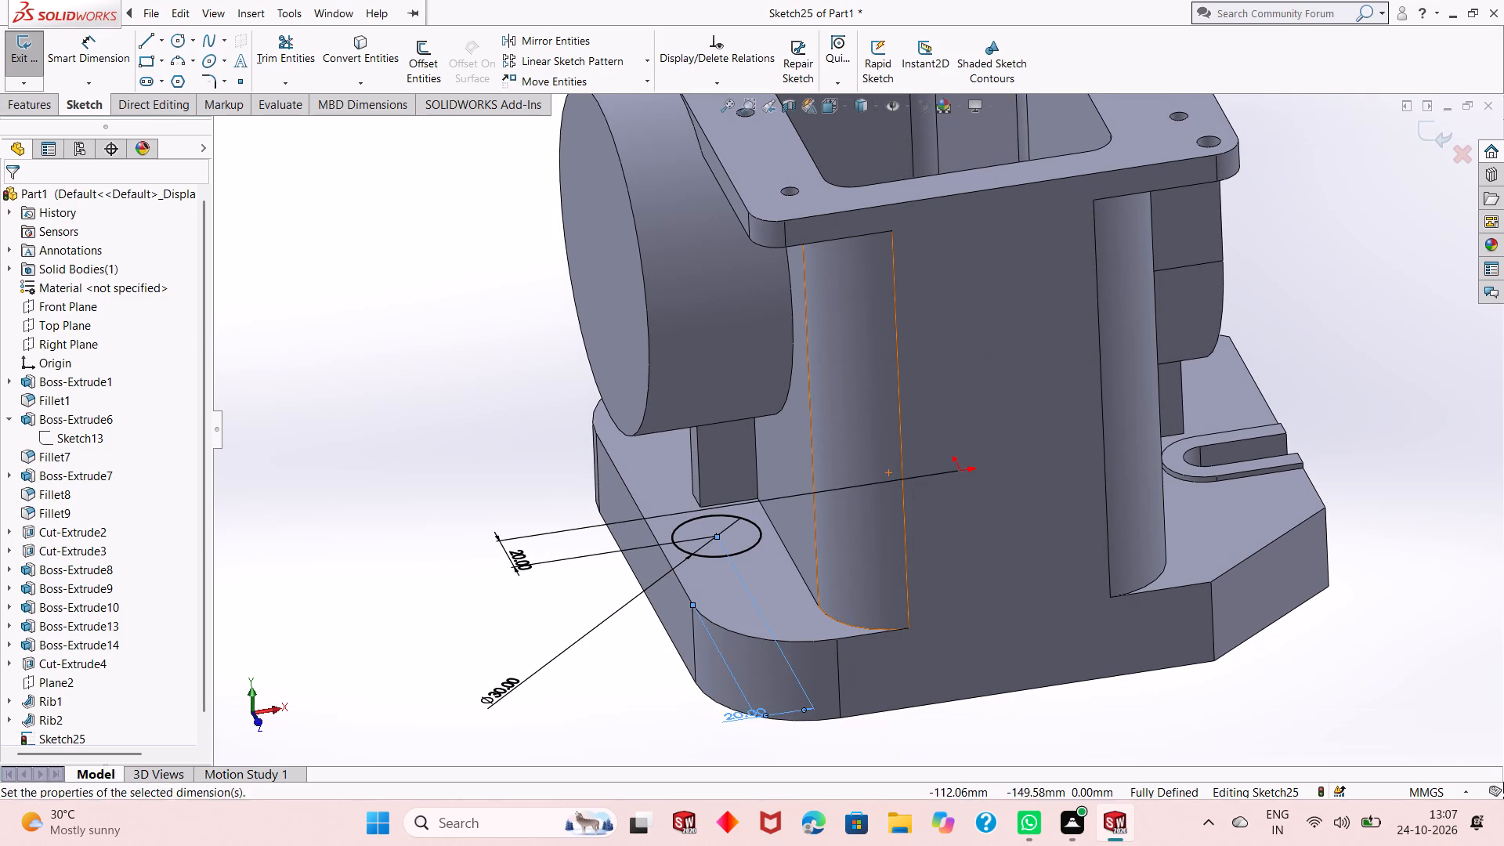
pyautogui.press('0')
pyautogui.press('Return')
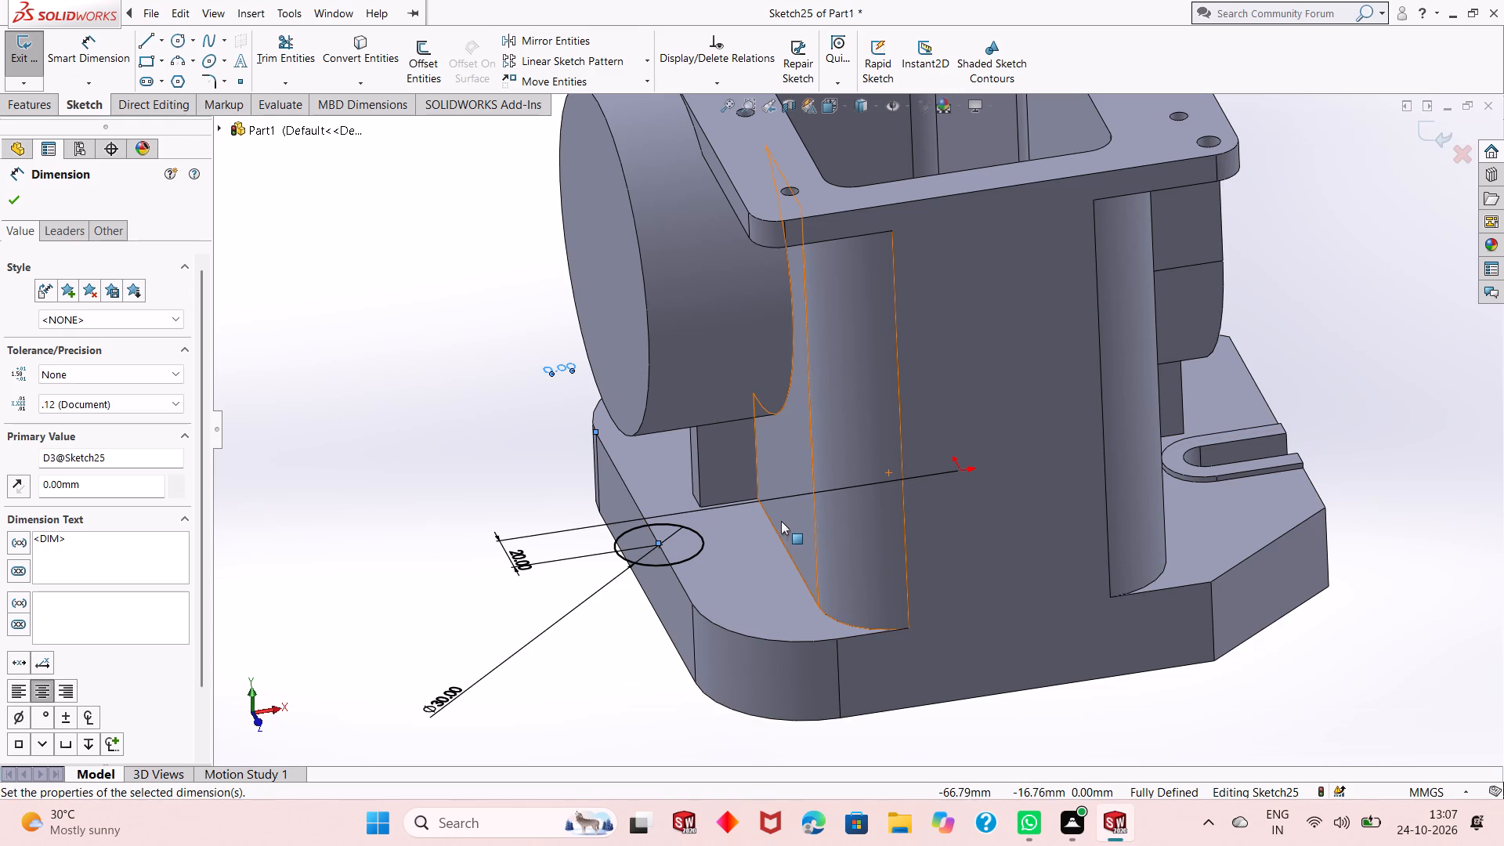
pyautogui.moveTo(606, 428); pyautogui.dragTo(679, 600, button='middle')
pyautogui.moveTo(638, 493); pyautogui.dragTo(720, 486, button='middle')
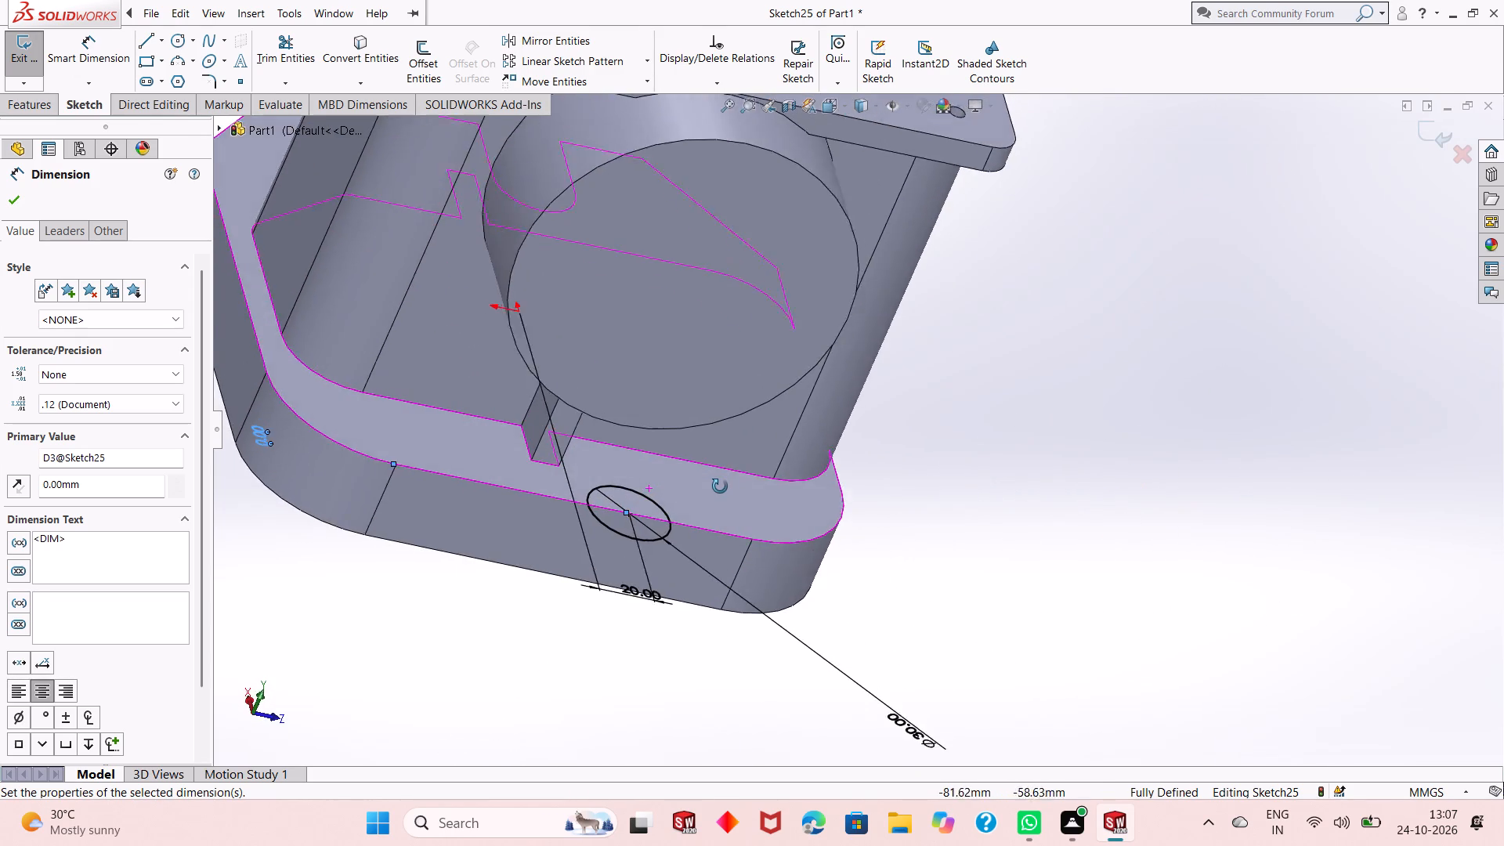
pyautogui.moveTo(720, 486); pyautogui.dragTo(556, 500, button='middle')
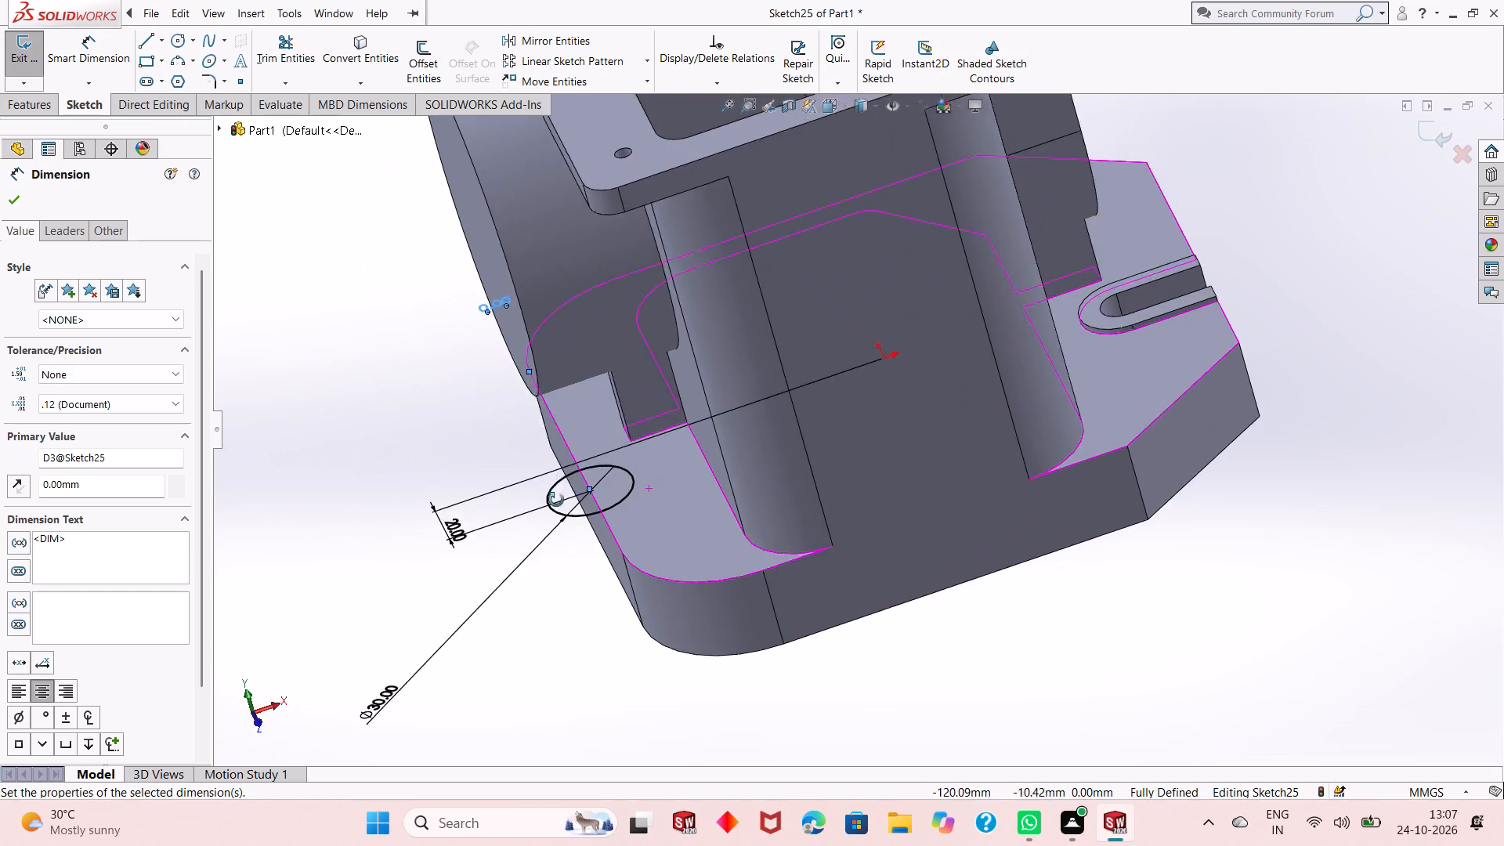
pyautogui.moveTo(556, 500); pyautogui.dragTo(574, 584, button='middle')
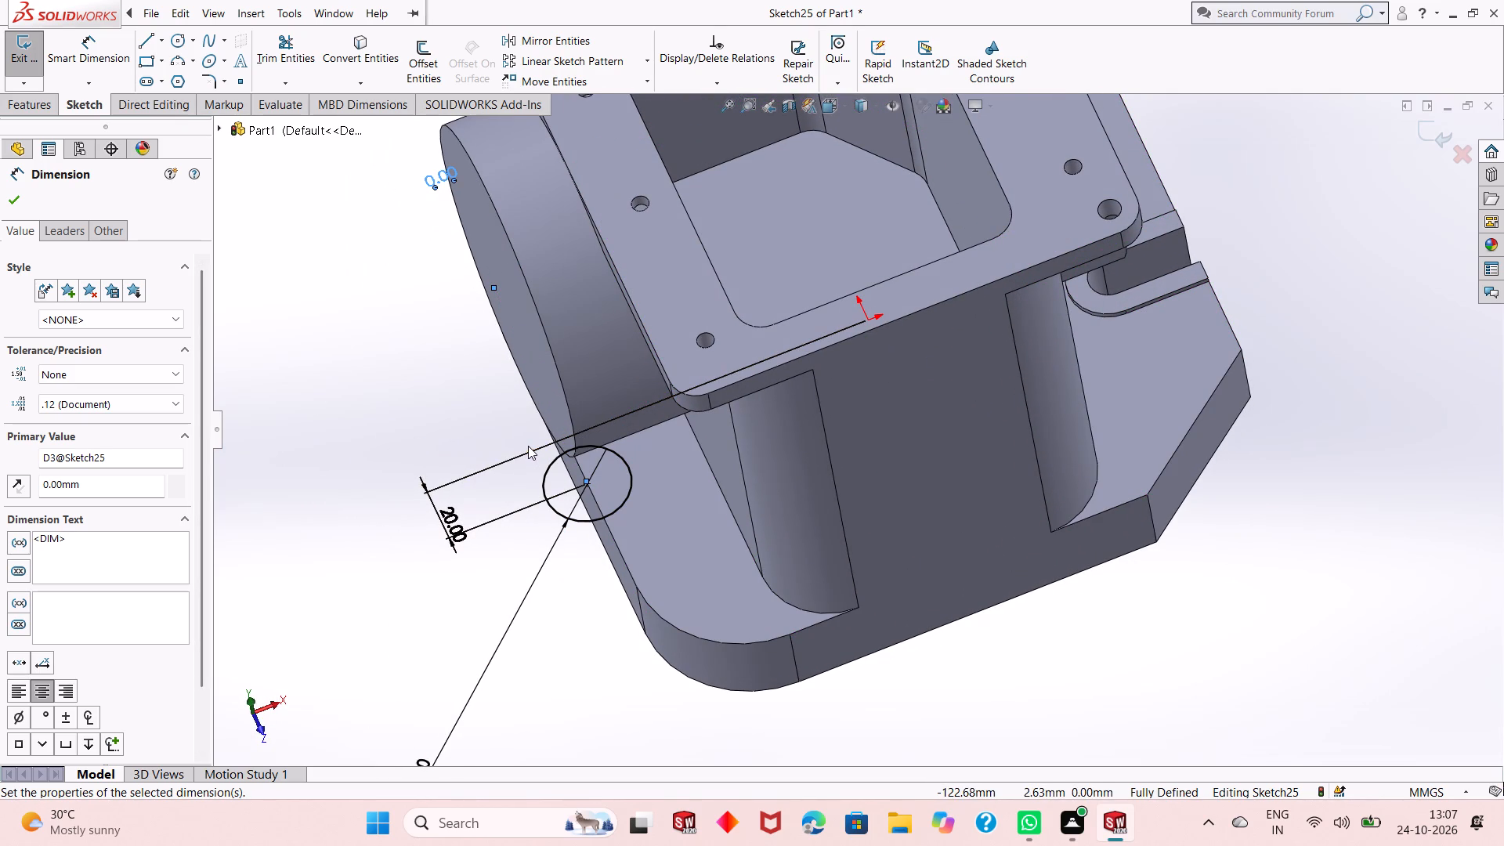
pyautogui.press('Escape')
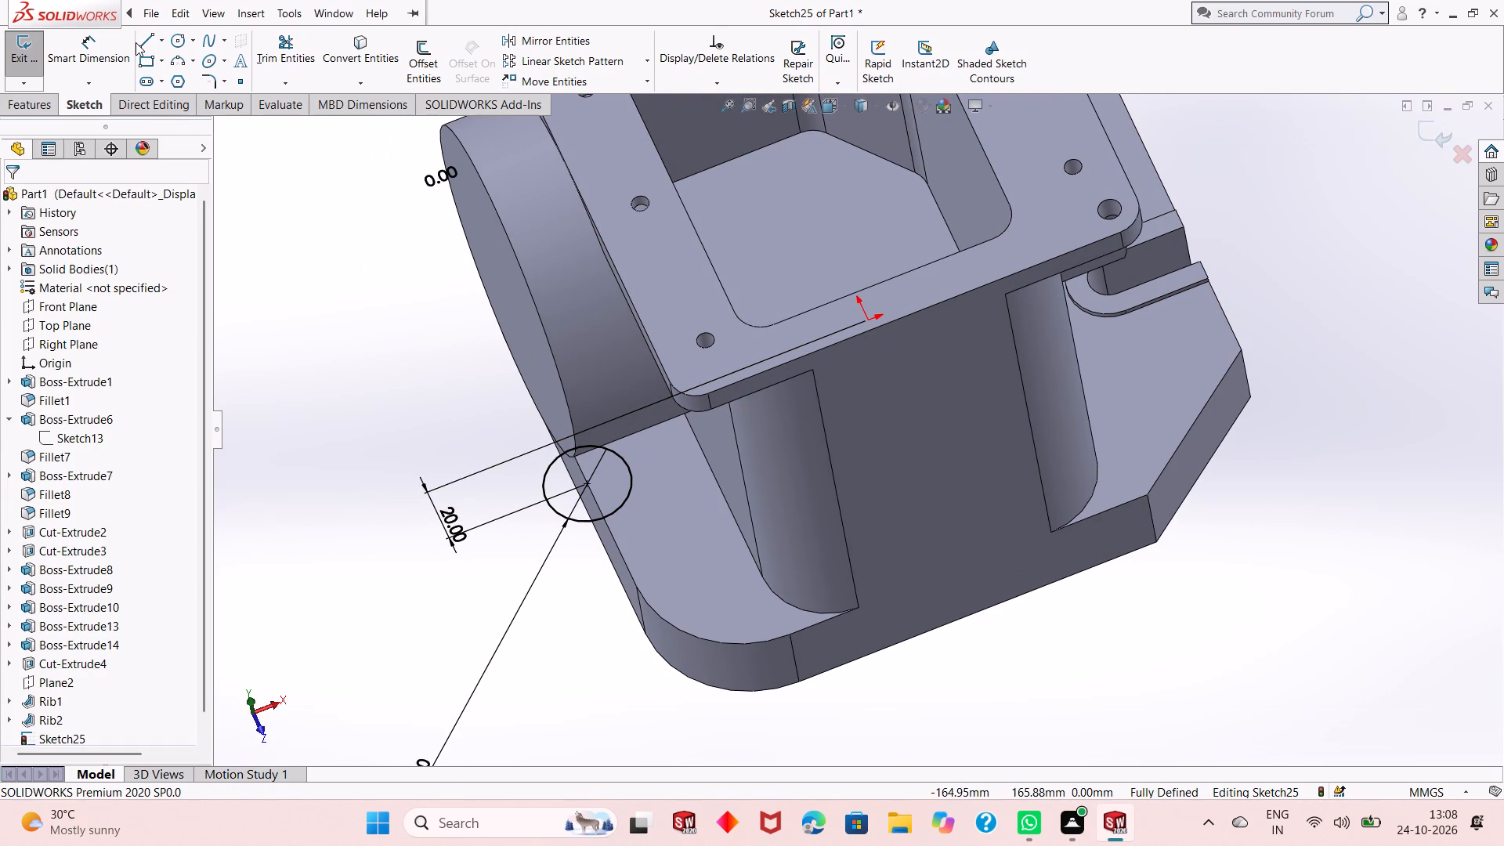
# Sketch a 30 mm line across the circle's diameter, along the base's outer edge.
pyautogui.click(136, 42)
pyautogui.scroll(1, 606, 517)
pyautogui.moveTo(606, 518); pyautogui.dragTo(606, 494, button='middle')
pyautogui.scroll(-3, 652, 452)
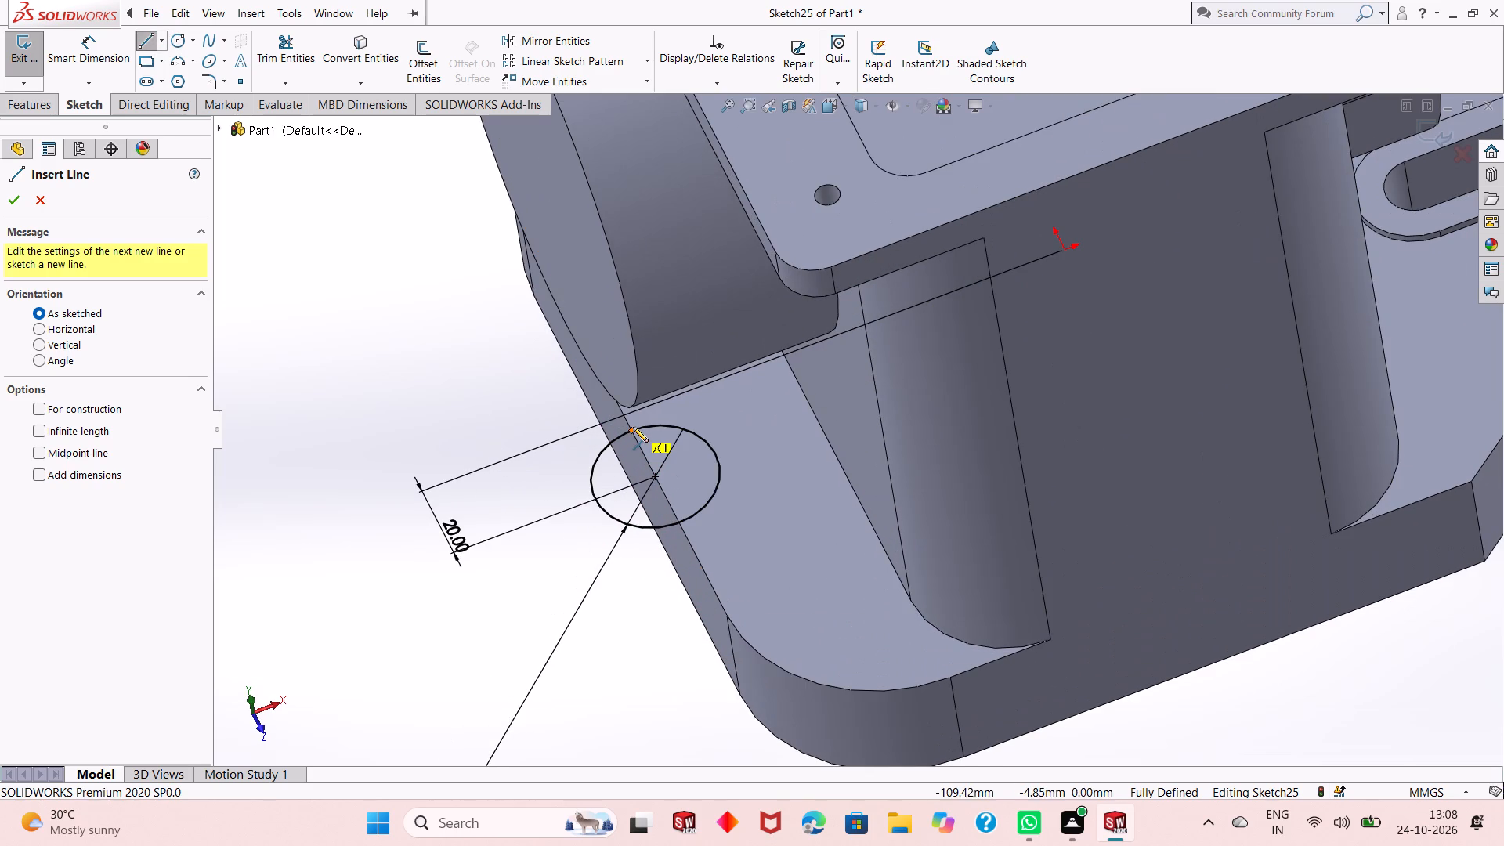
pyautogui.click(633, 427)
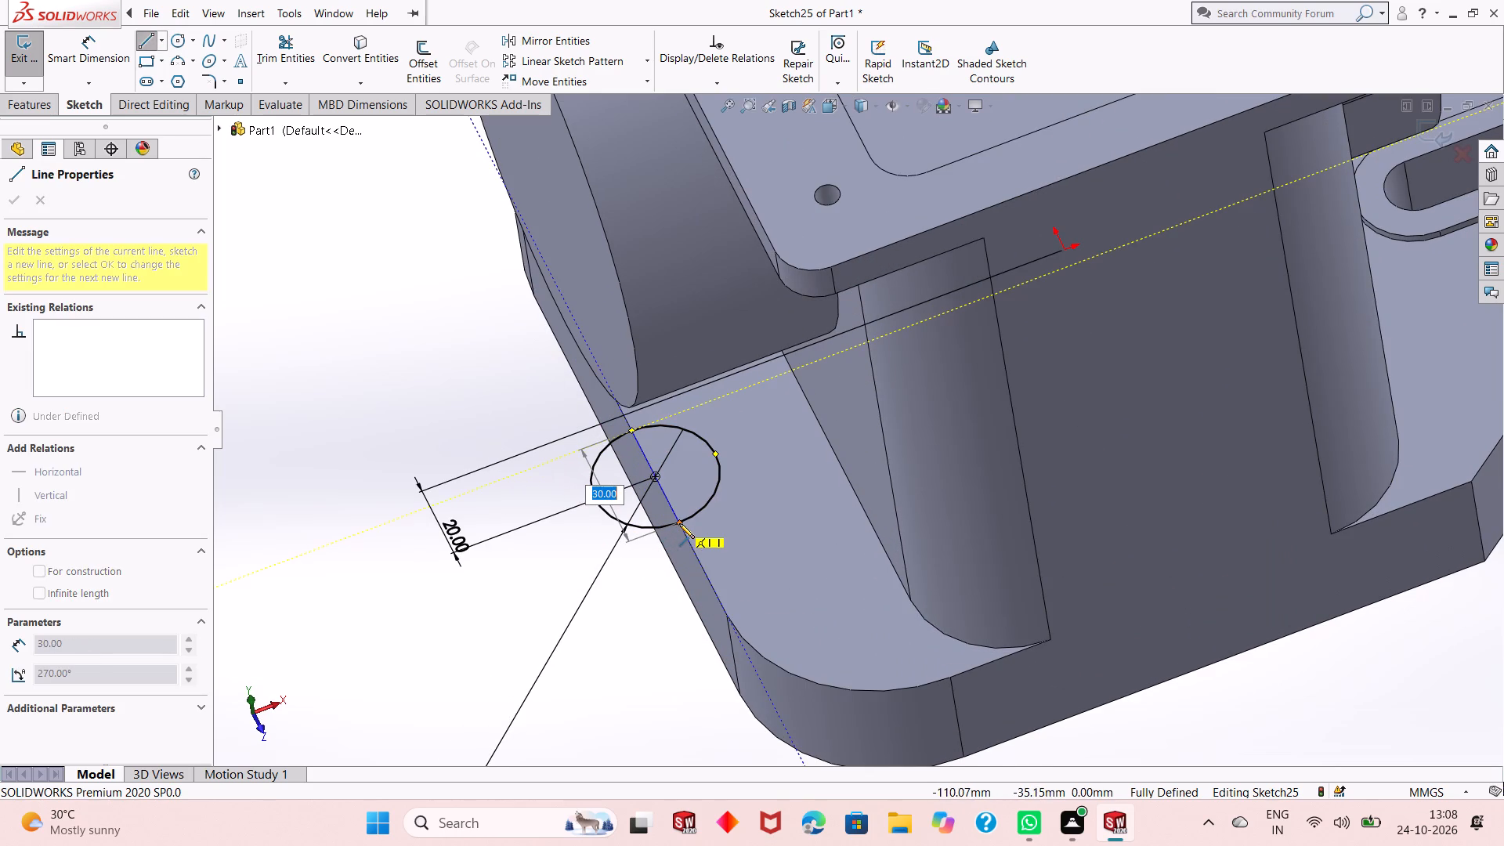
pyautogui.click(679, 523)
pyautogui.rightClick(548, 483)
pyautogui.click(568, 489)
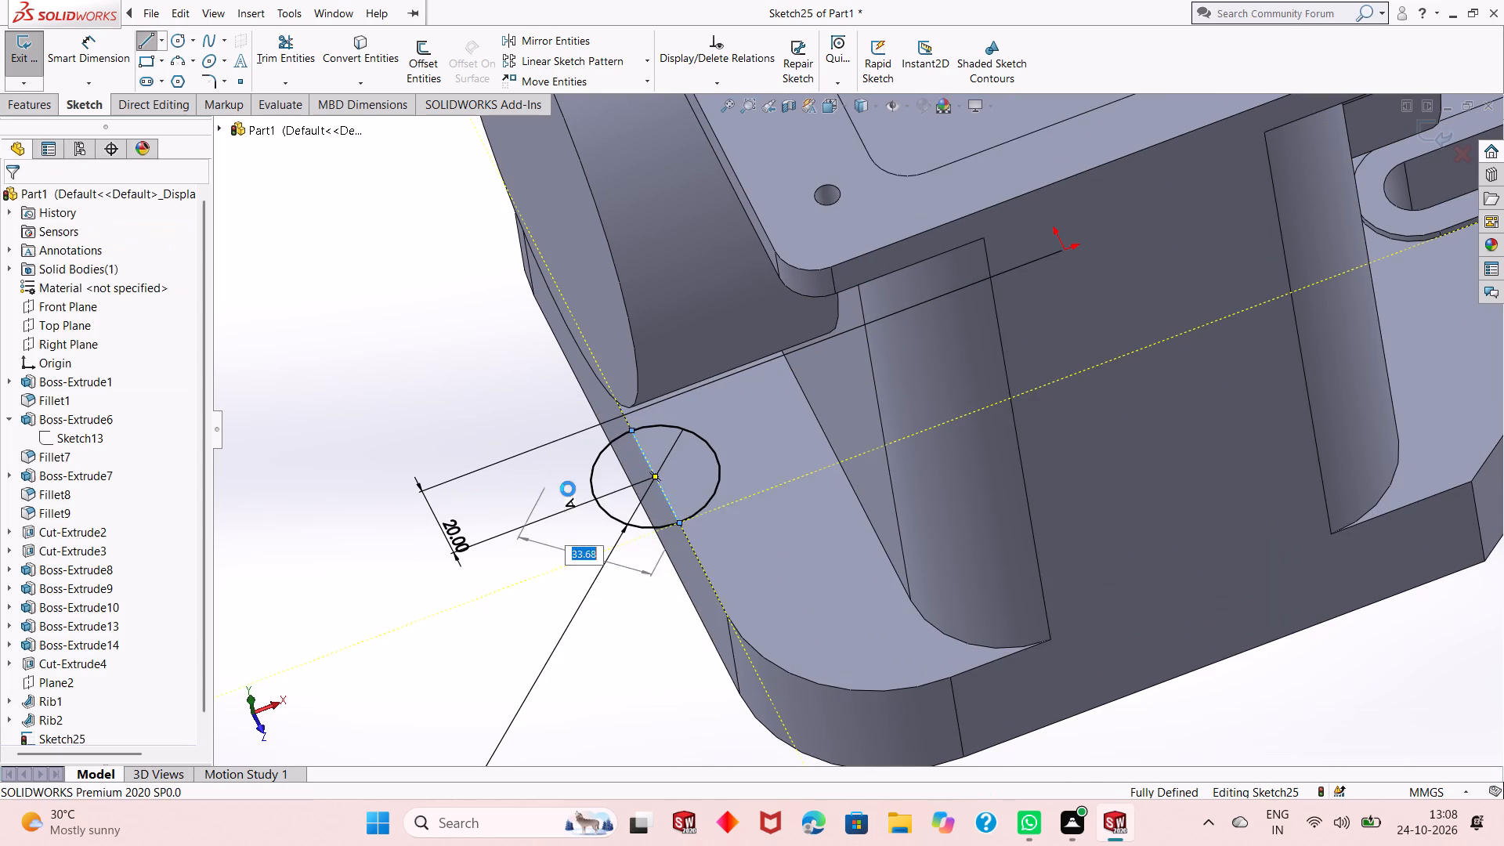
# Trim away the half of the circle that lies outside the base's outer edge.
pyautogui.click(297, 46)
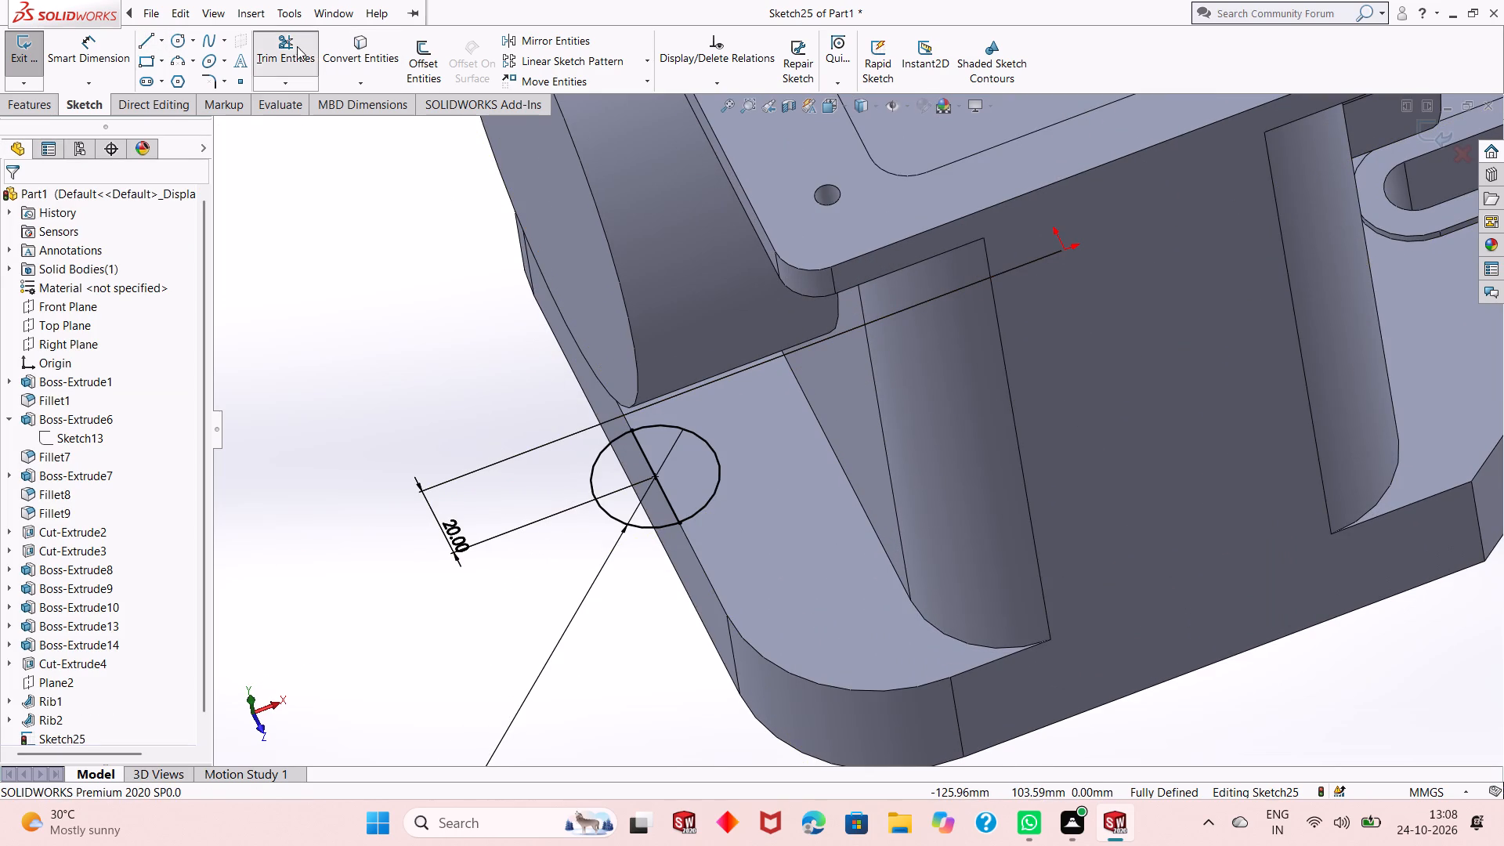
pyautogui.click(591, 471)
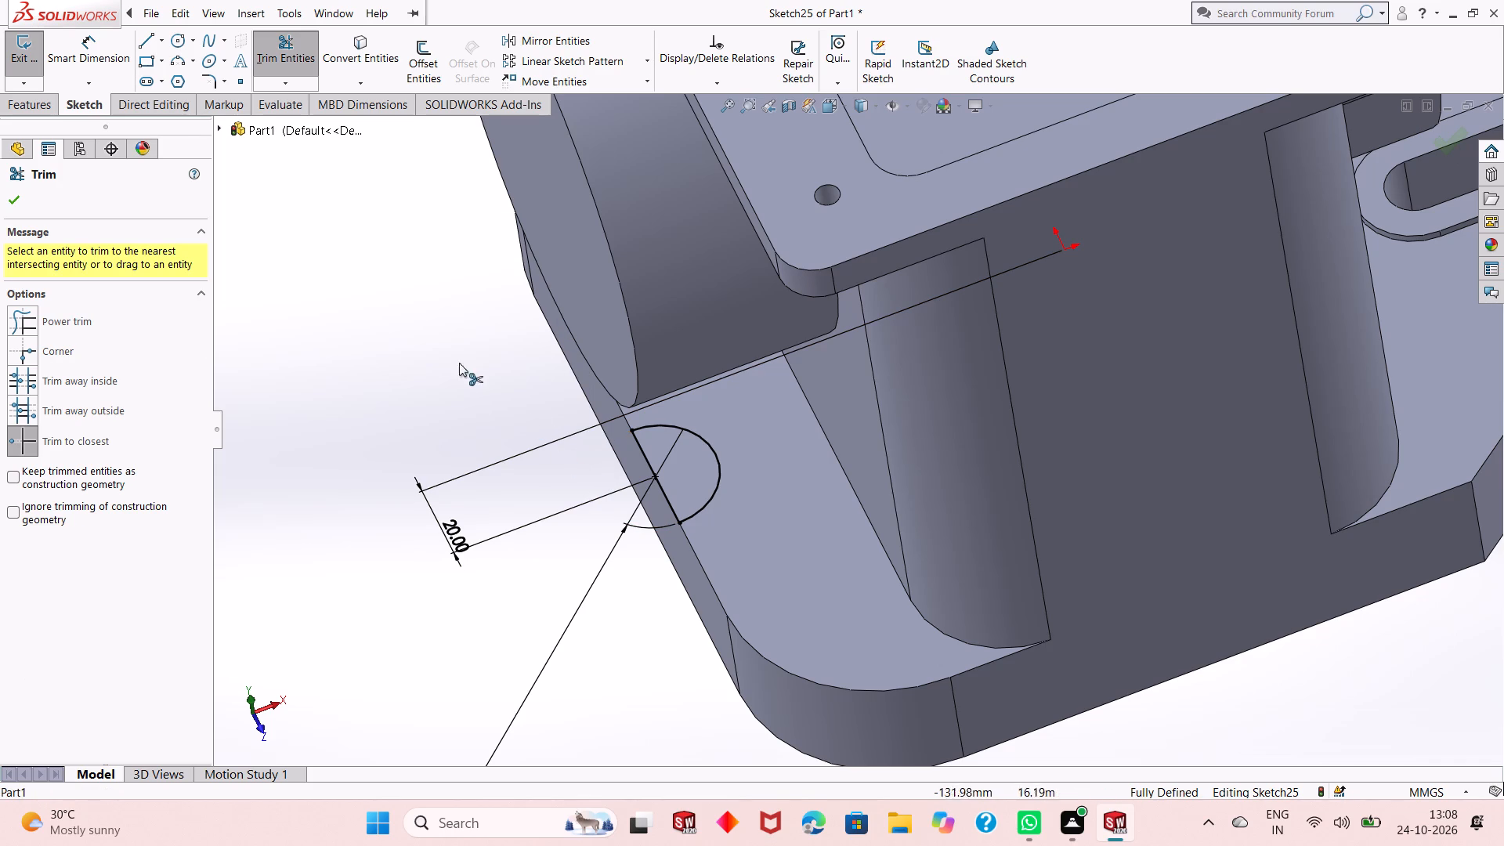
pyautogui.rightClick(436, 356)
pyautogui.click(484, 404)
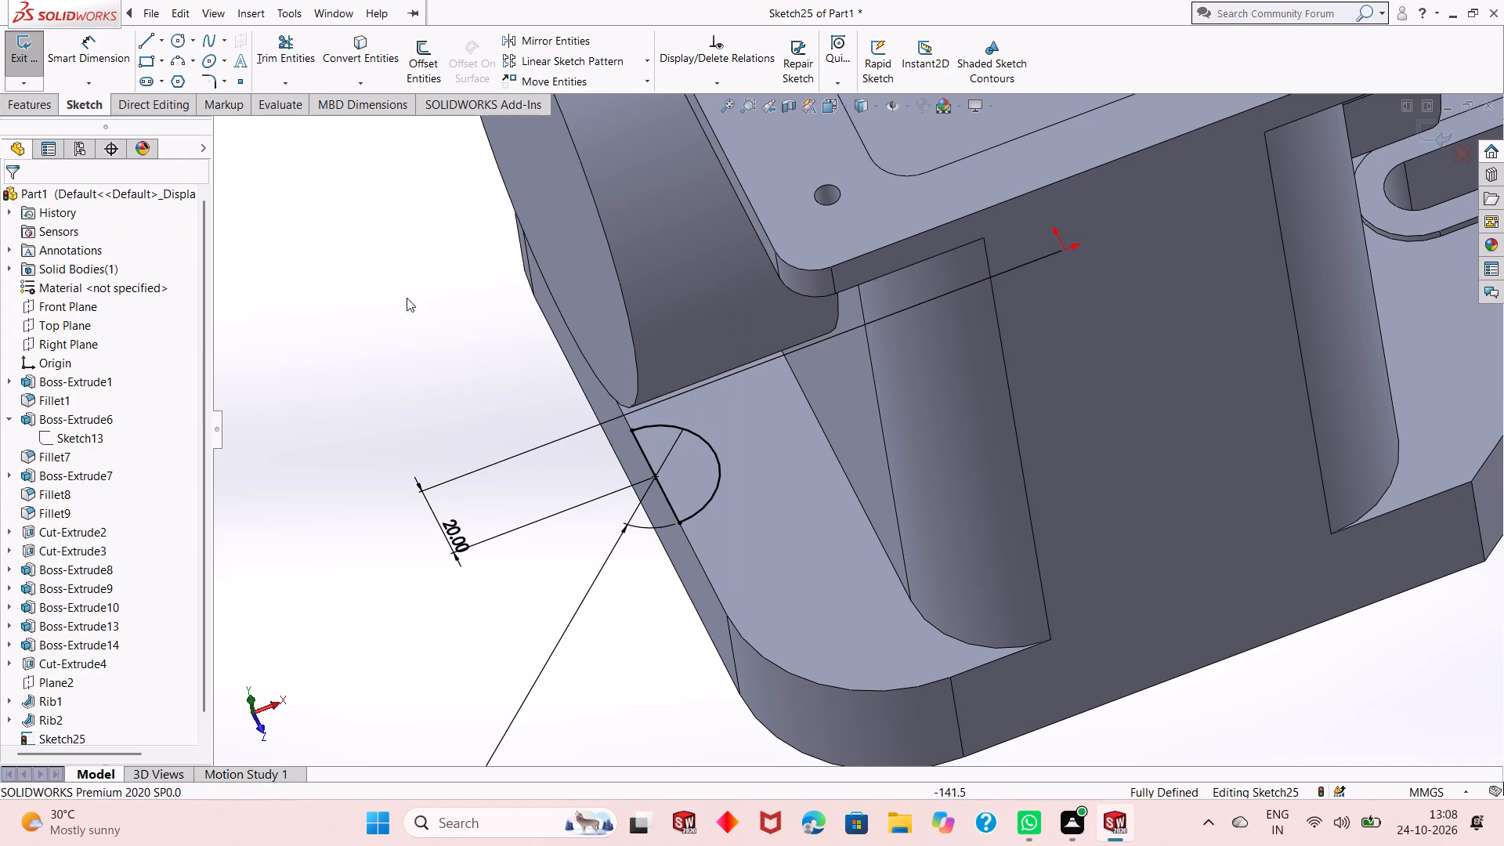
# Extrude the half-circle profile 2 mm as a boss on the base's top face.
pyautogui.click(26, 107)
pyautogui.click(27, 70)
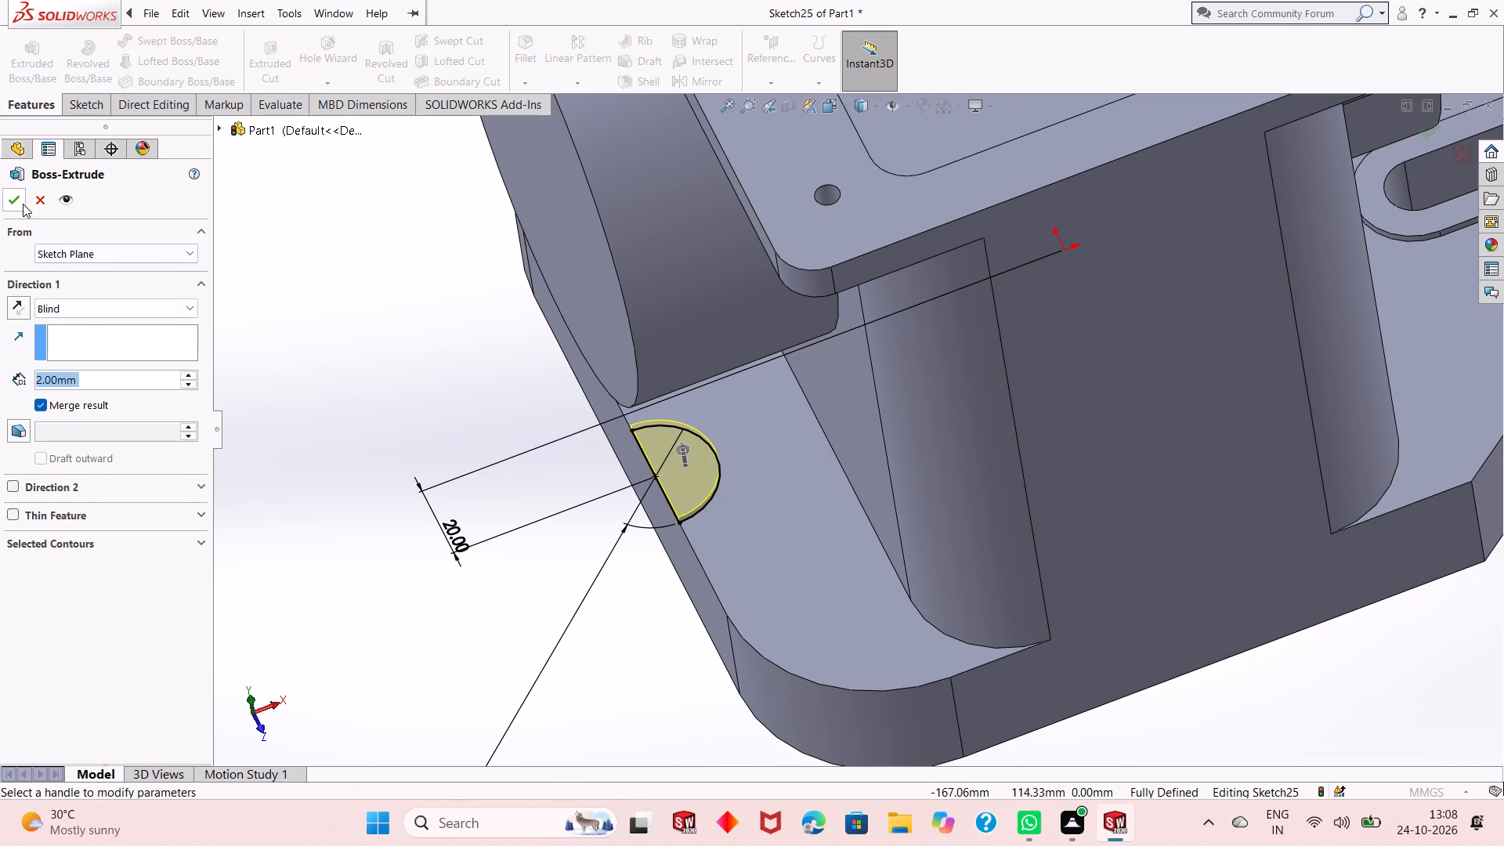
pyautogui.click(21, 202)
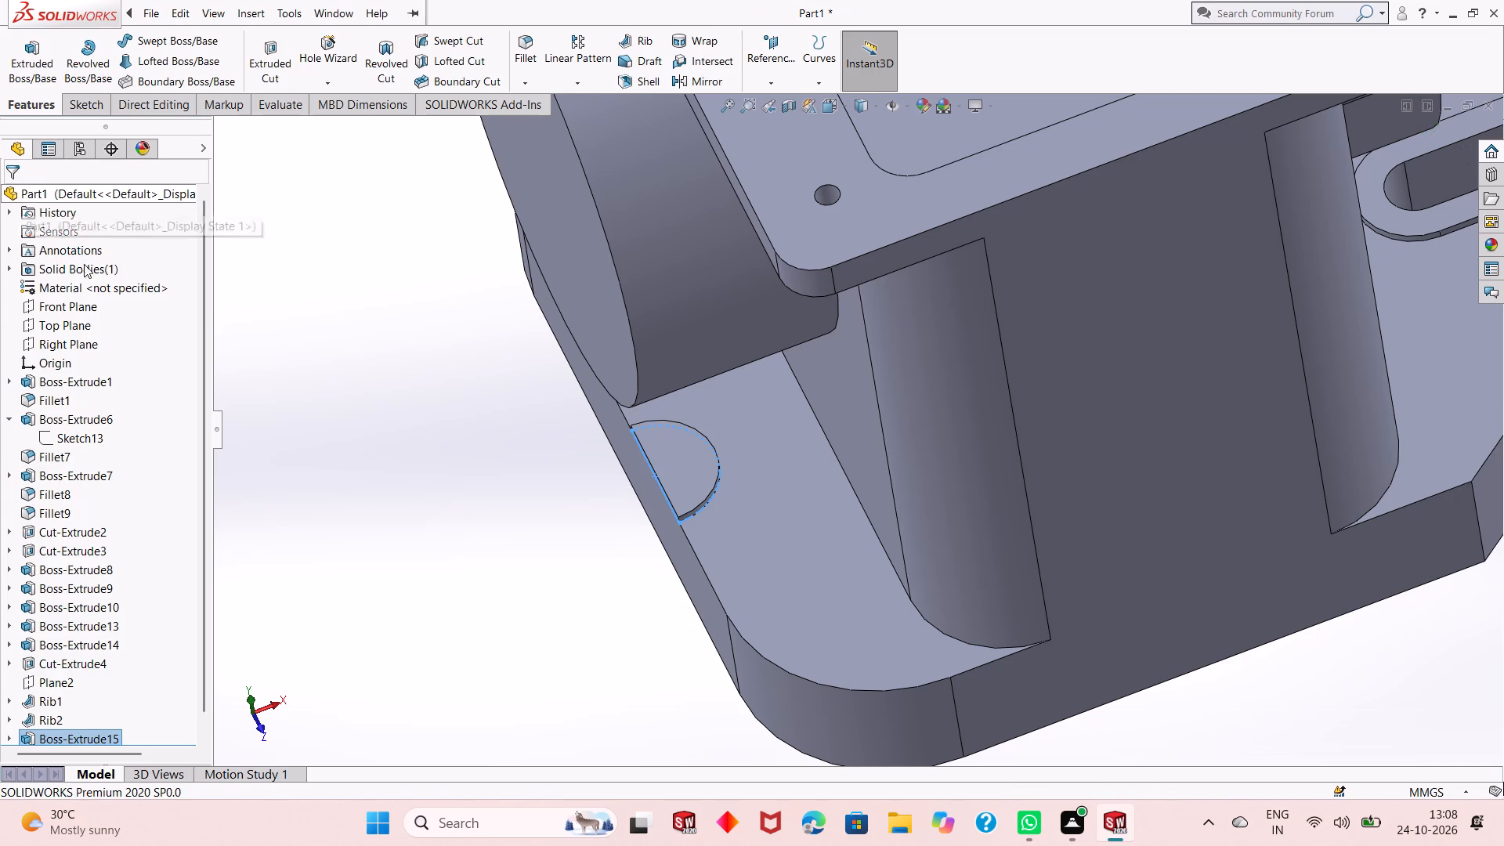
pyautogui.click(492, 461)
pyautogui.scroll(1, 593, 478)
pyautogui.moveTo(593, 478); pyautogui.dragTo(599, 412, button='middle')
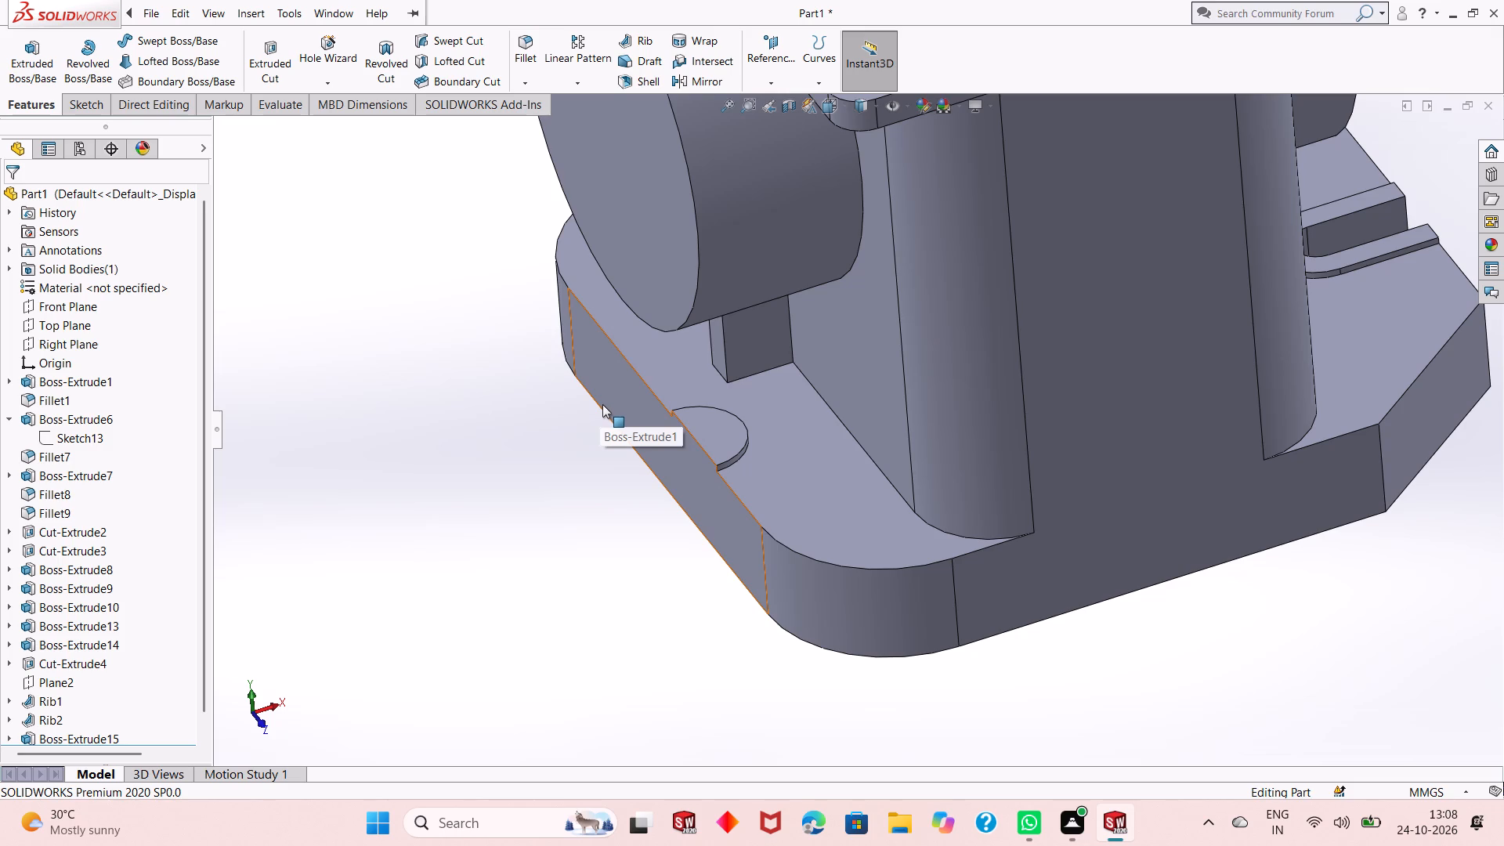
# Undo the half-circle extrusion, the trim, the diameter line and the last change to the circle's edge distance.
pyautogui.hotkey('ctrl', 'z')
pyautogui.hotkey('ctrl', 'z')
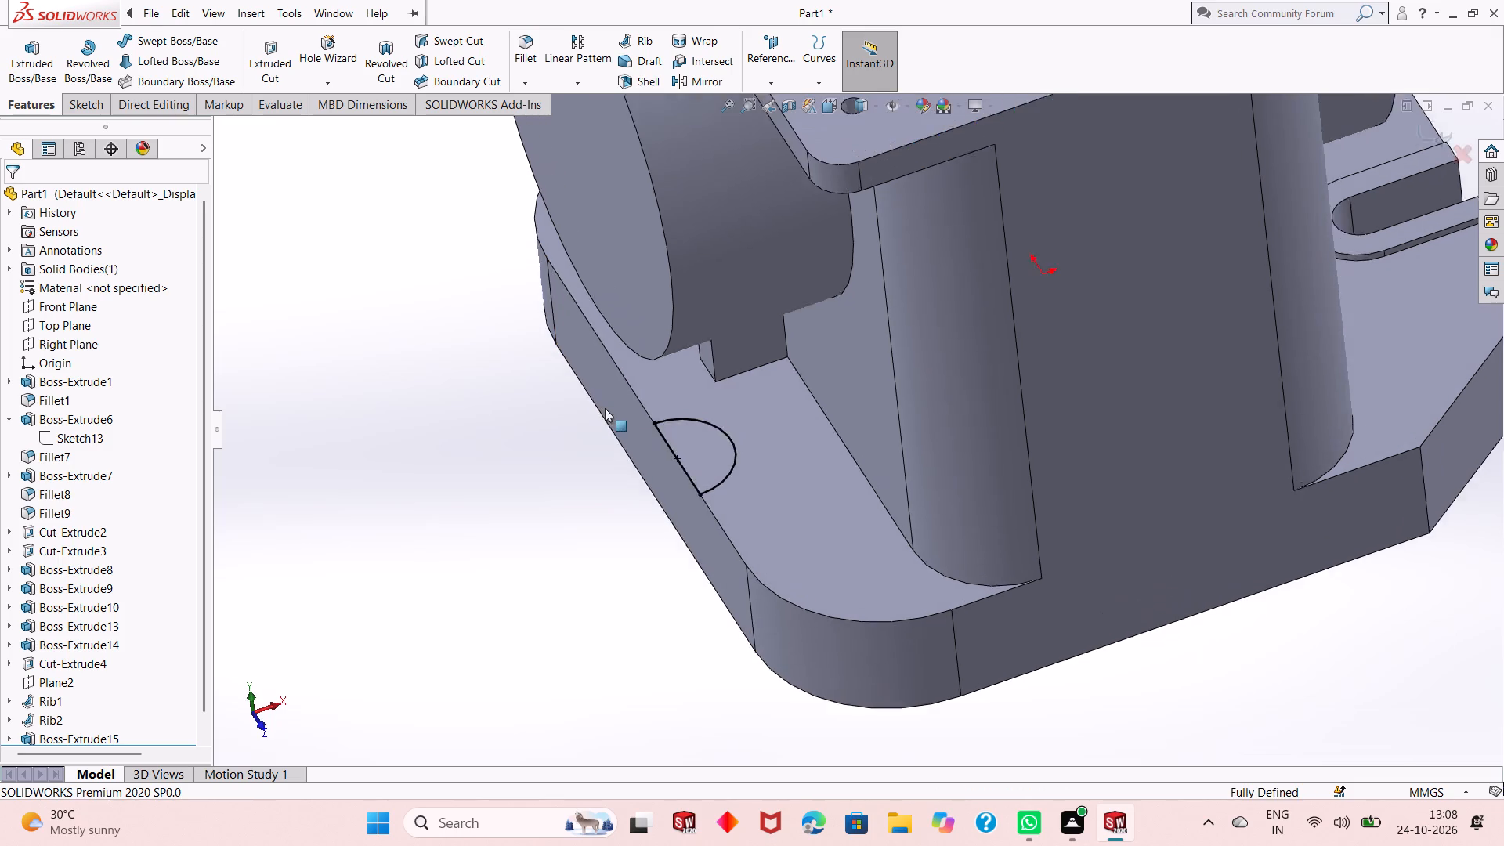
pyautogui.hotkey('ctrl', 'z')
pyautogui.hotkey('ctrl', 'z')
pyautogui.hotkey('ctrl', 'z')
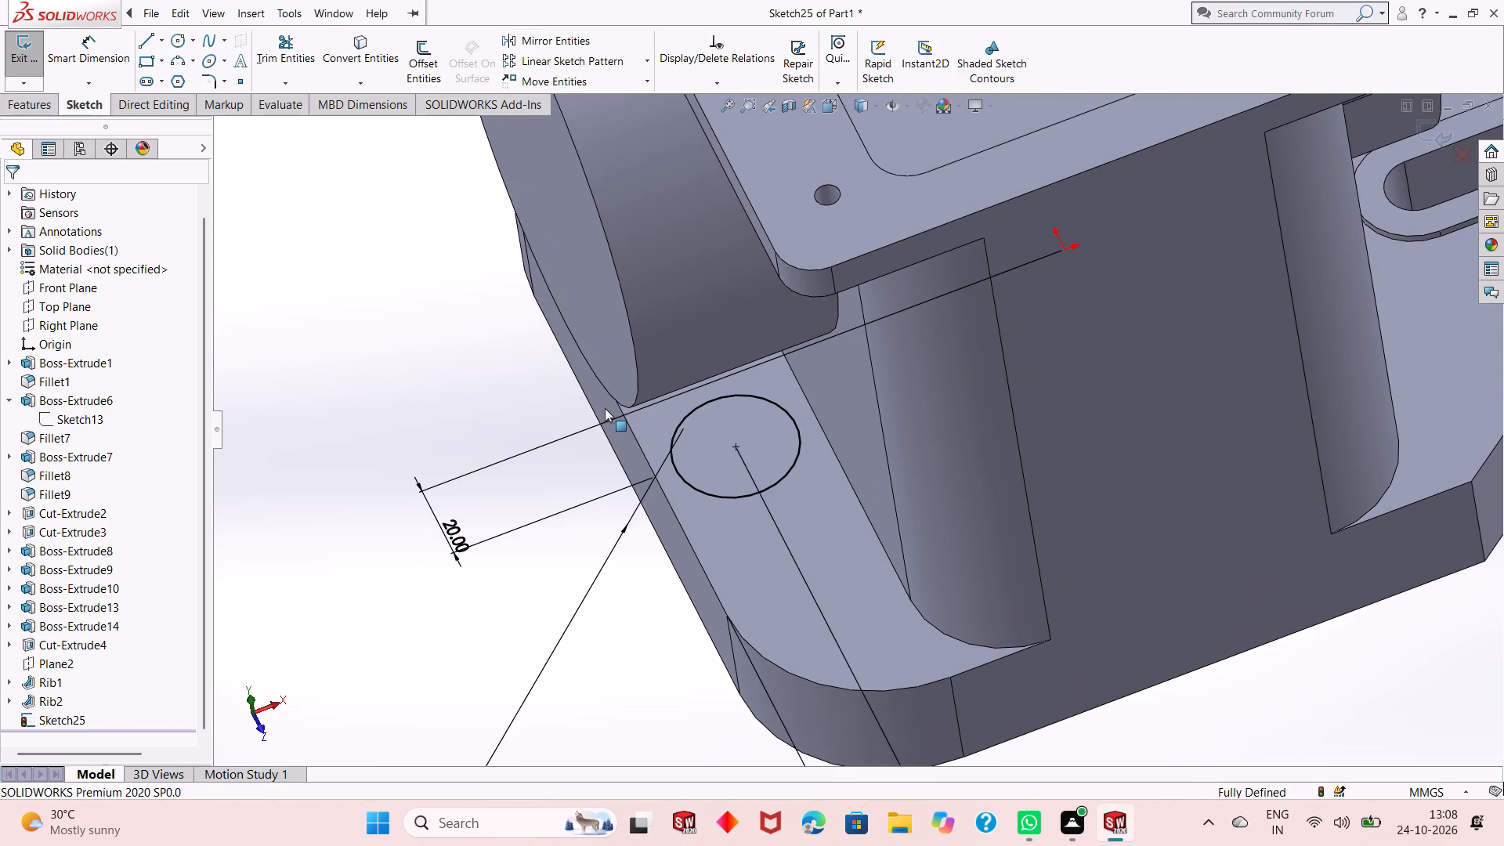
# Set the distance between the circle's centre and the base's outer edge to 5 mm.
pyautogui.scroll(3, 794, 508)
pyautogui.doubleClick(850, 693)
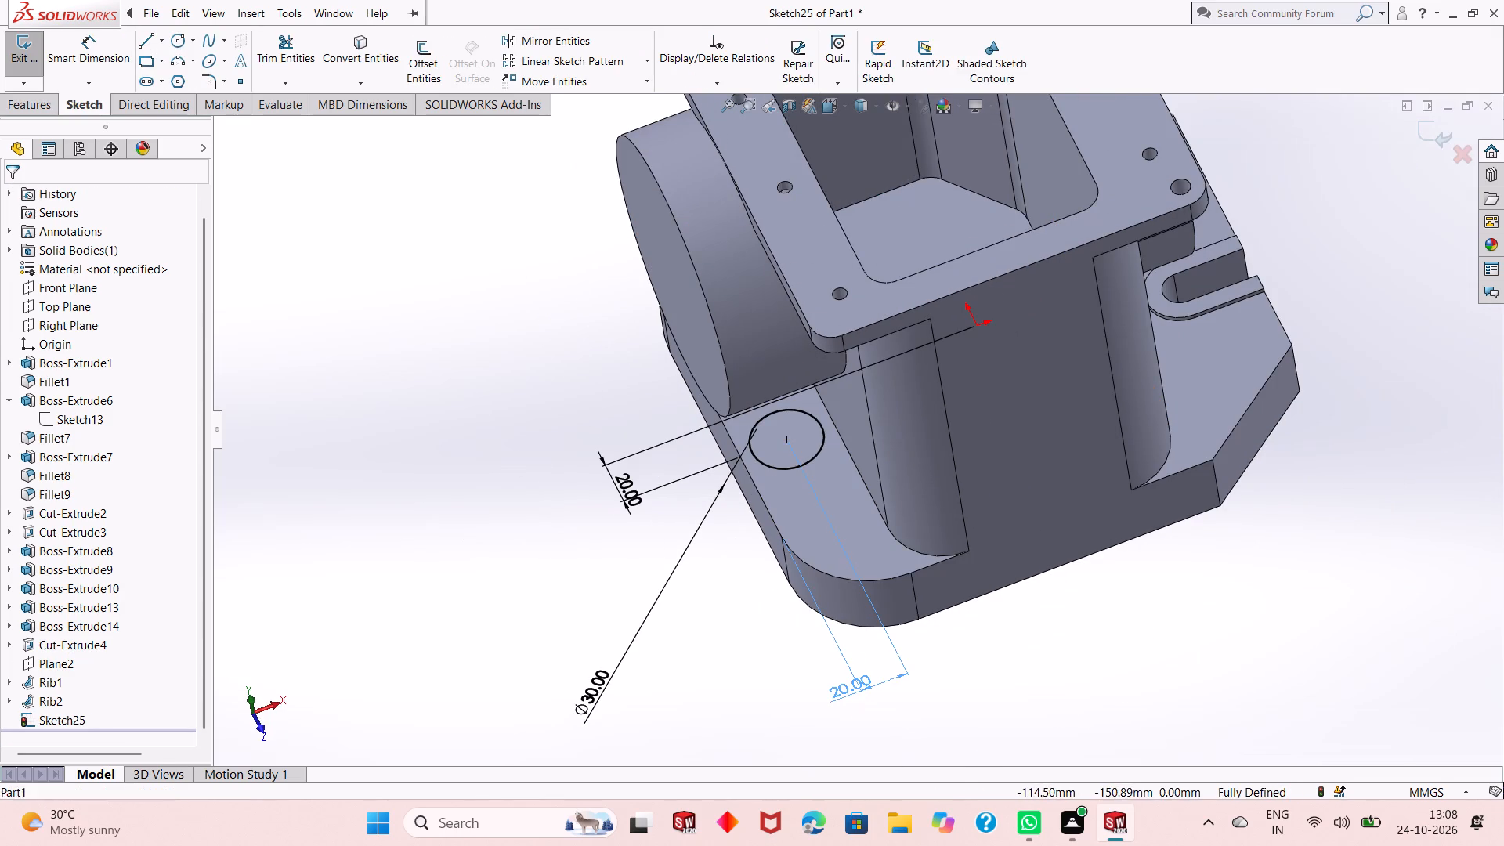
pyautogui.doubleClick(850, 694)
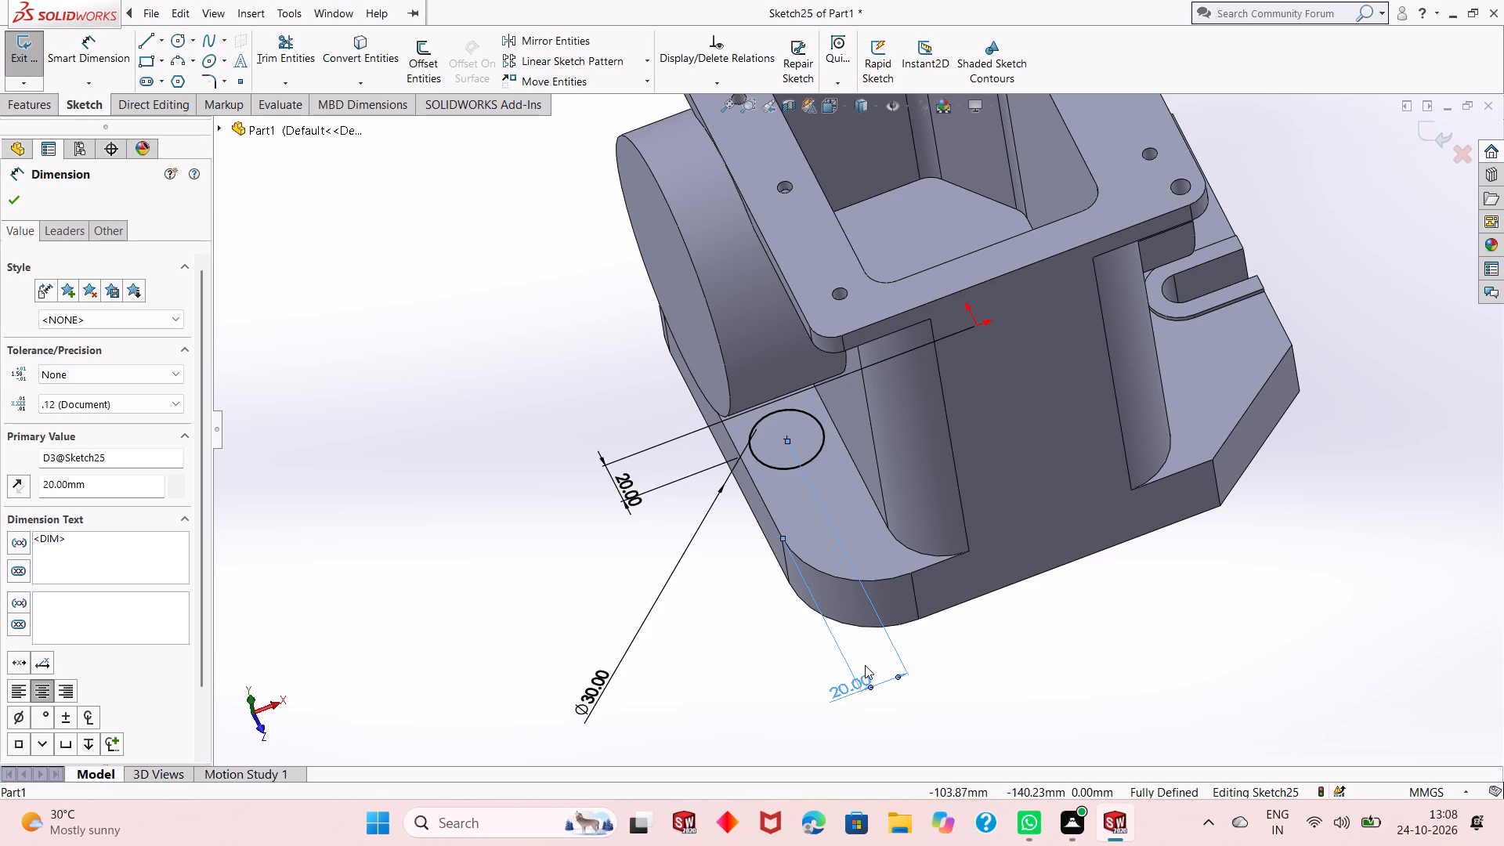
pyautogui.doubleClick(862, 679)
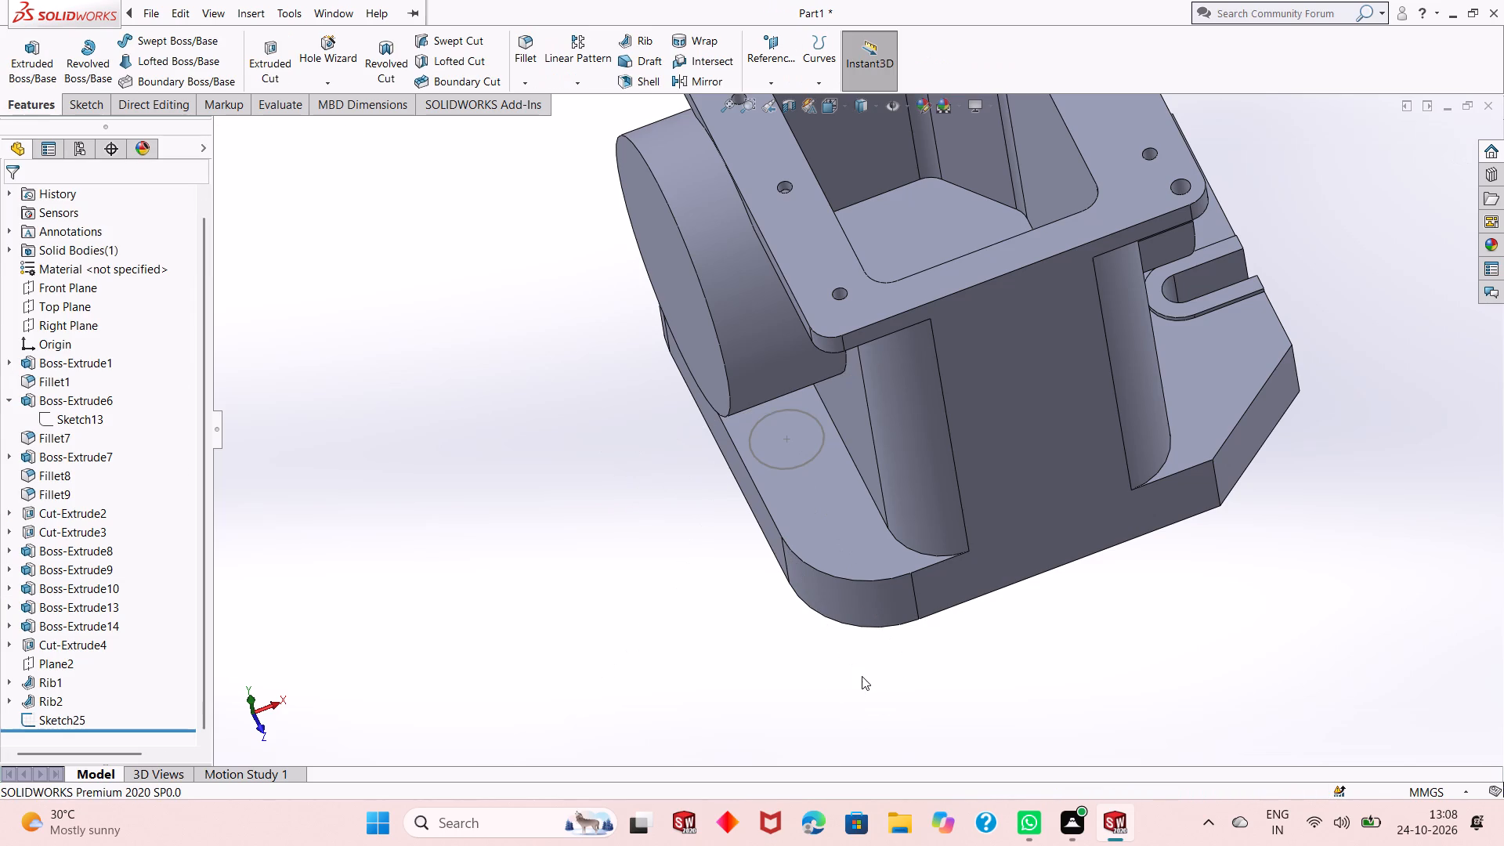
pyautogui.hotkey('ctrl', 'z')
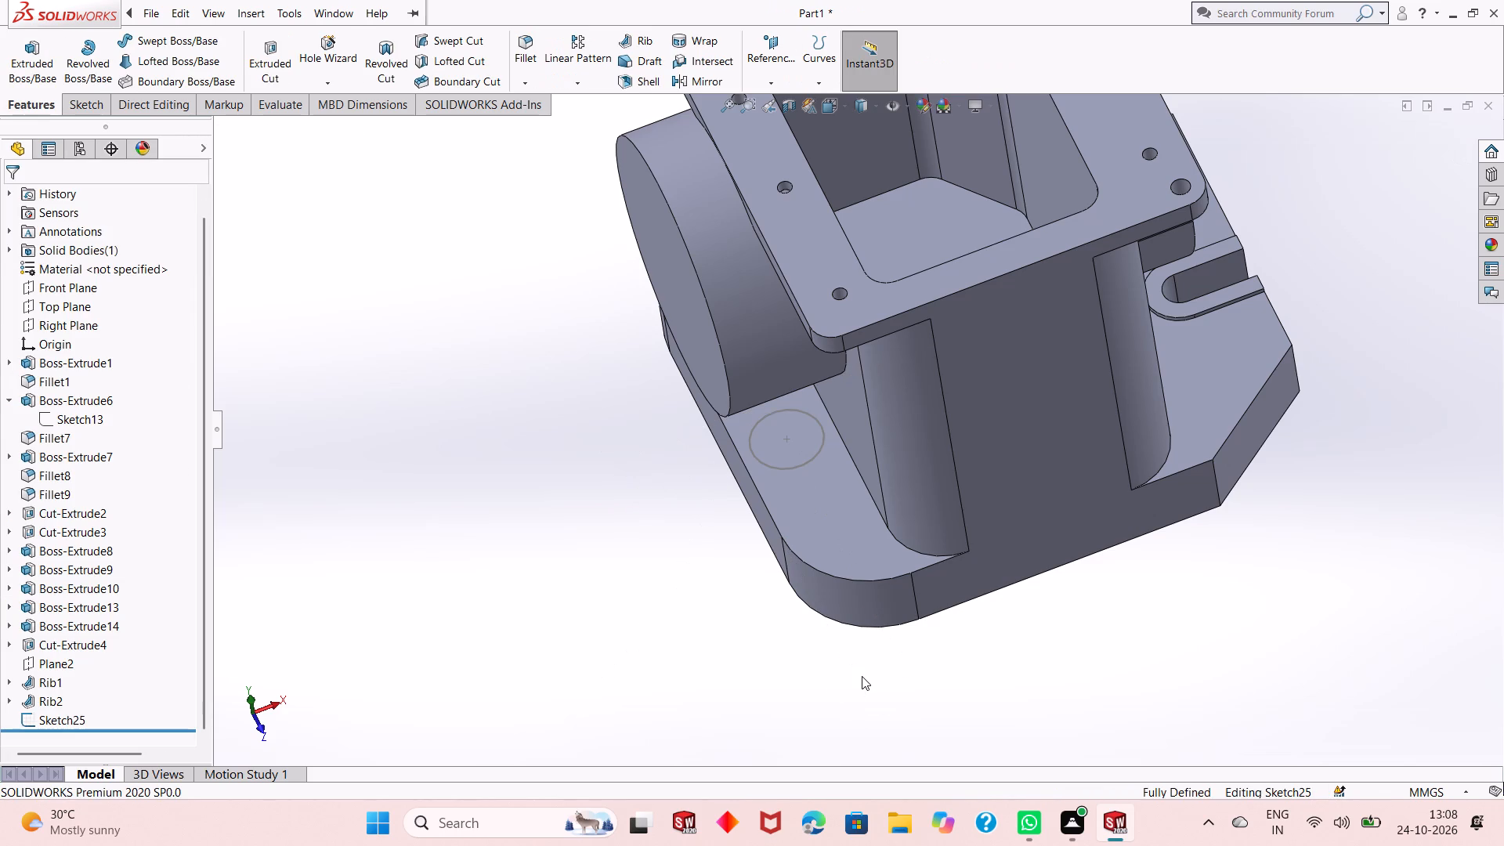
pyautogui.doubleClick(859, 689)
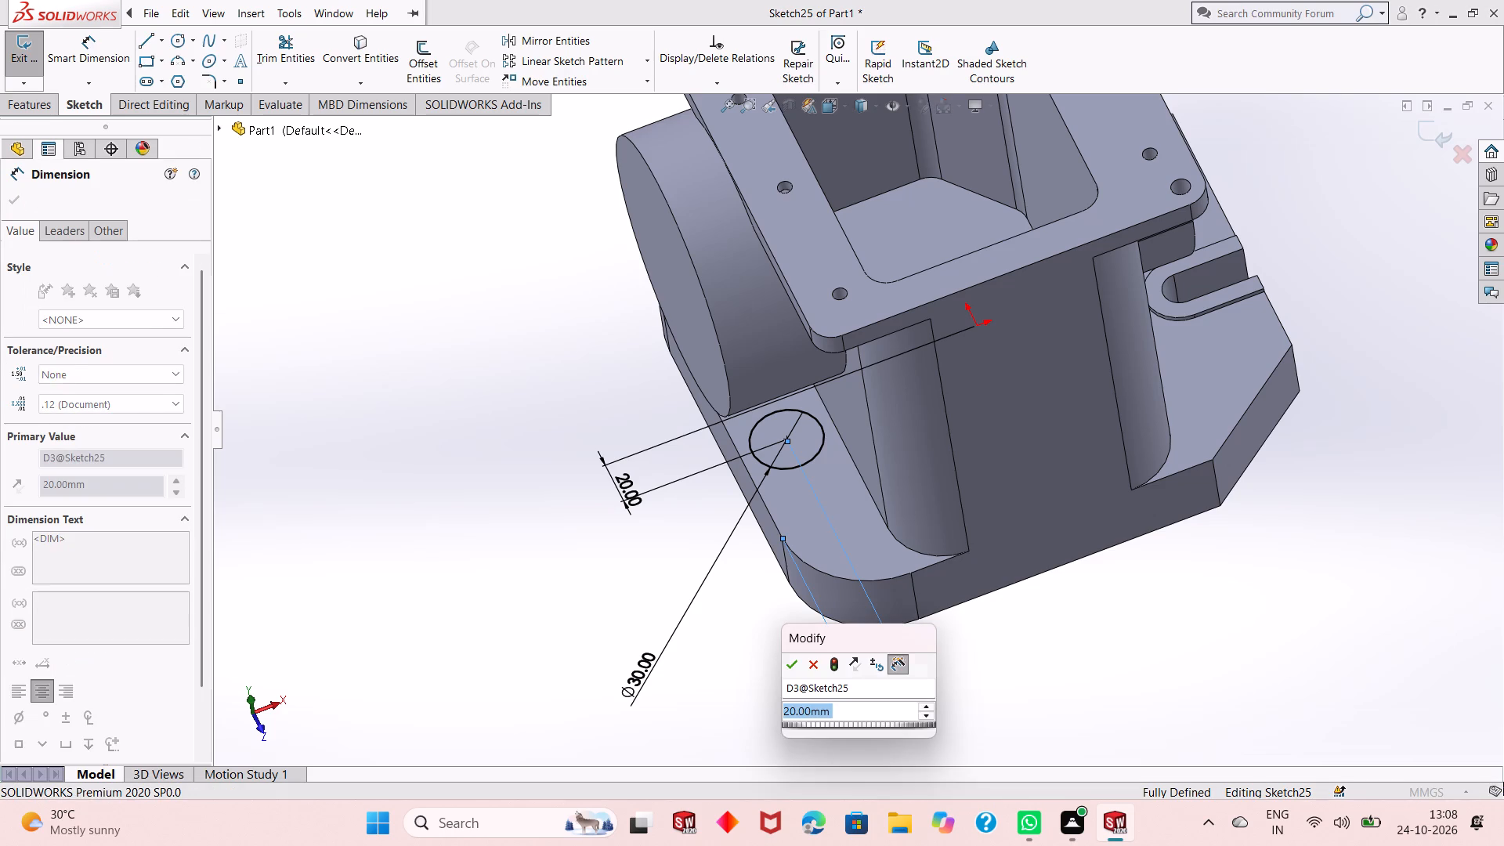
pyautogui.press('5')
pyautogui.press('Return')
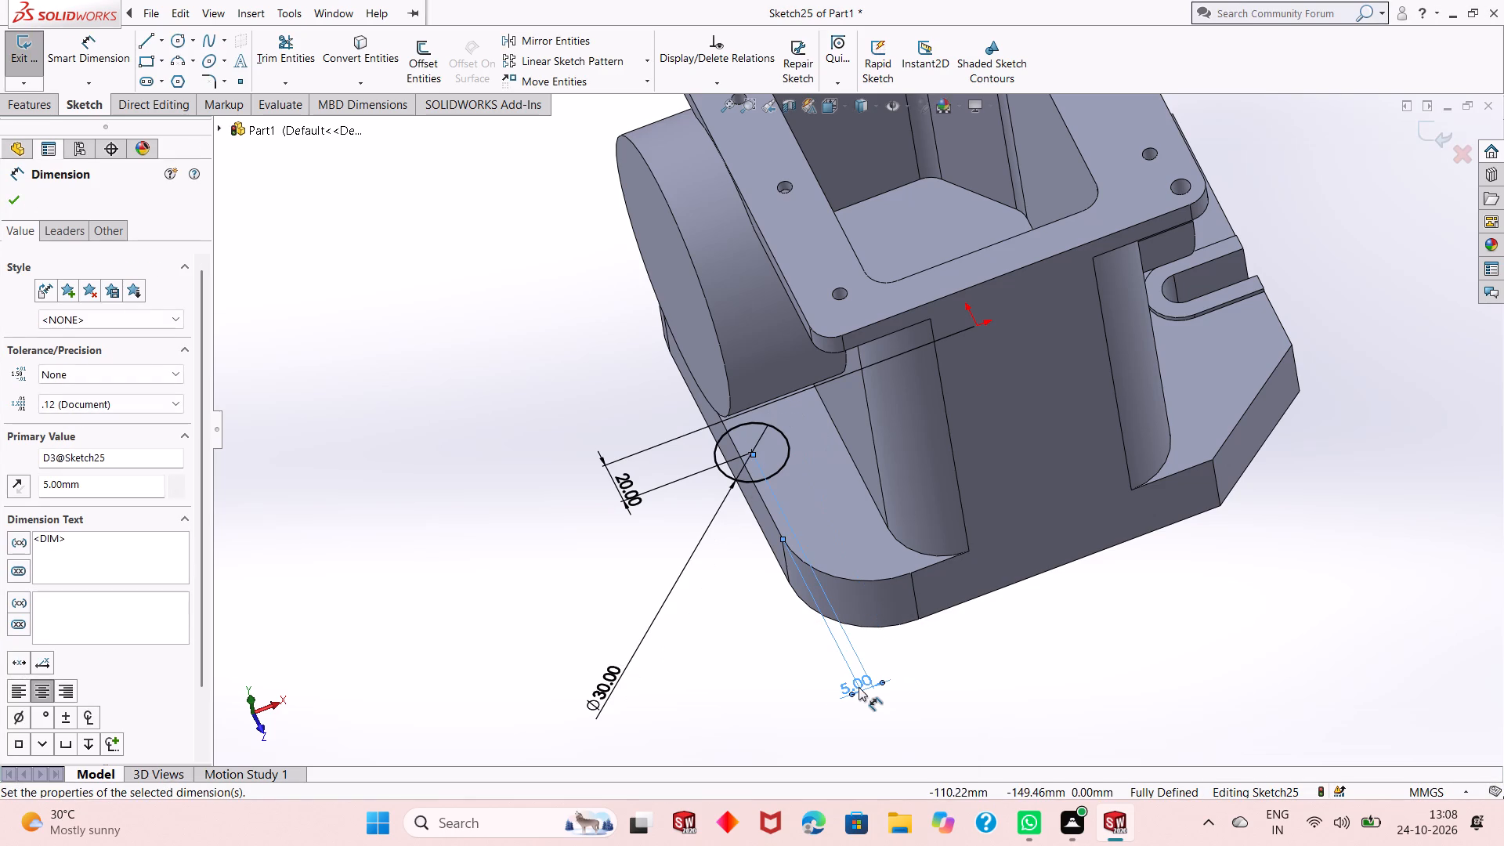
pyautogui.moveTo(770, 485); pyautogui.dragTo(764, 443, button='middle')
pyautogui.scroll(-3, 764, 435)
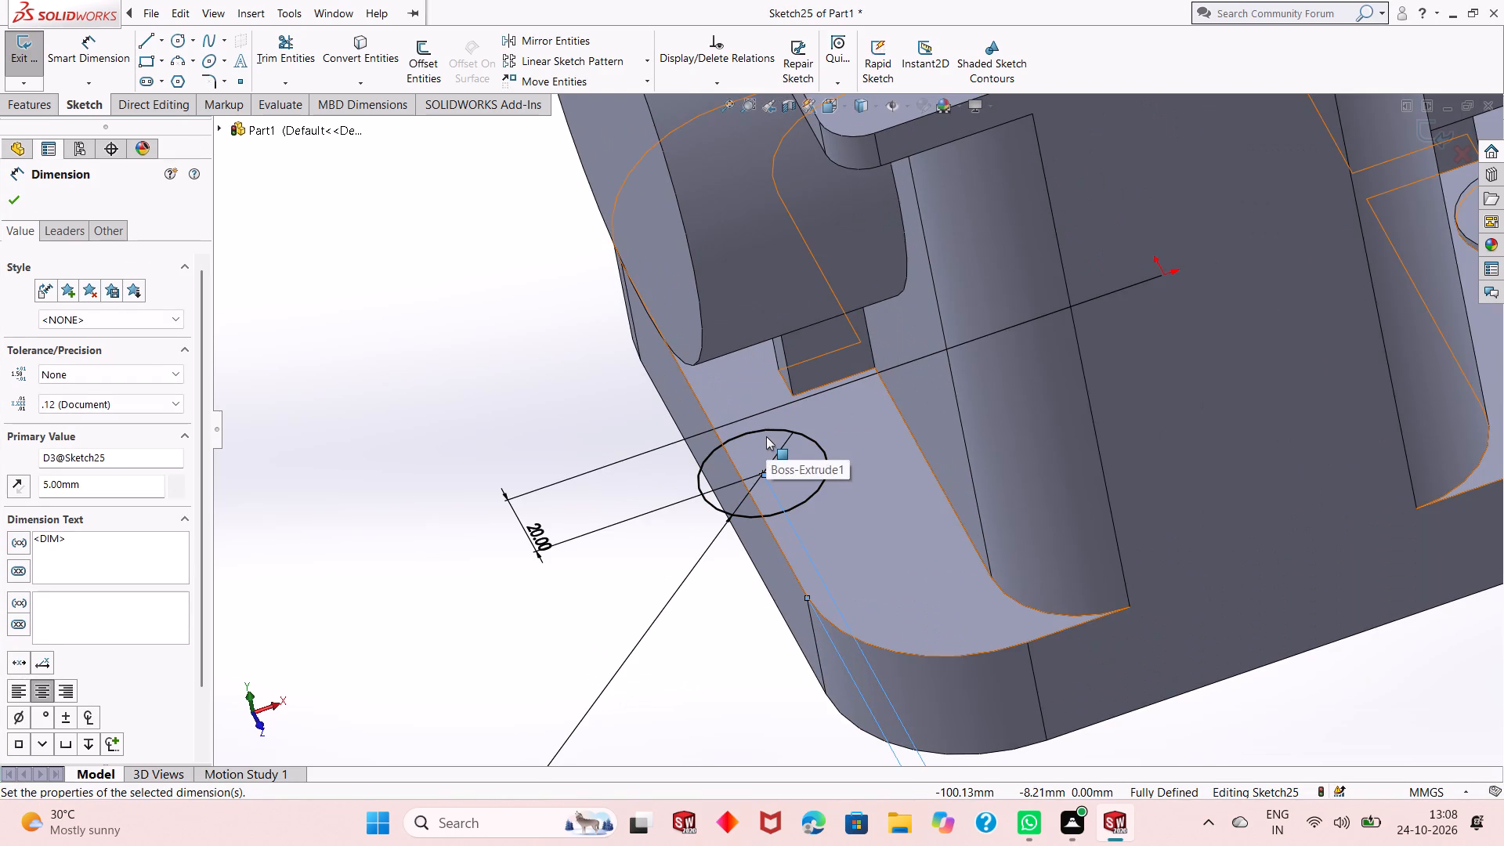
# Set the distance between the circle's centre and the base's outer edge to 10 mm.
pyautogui.scroll(2, 765, 481)
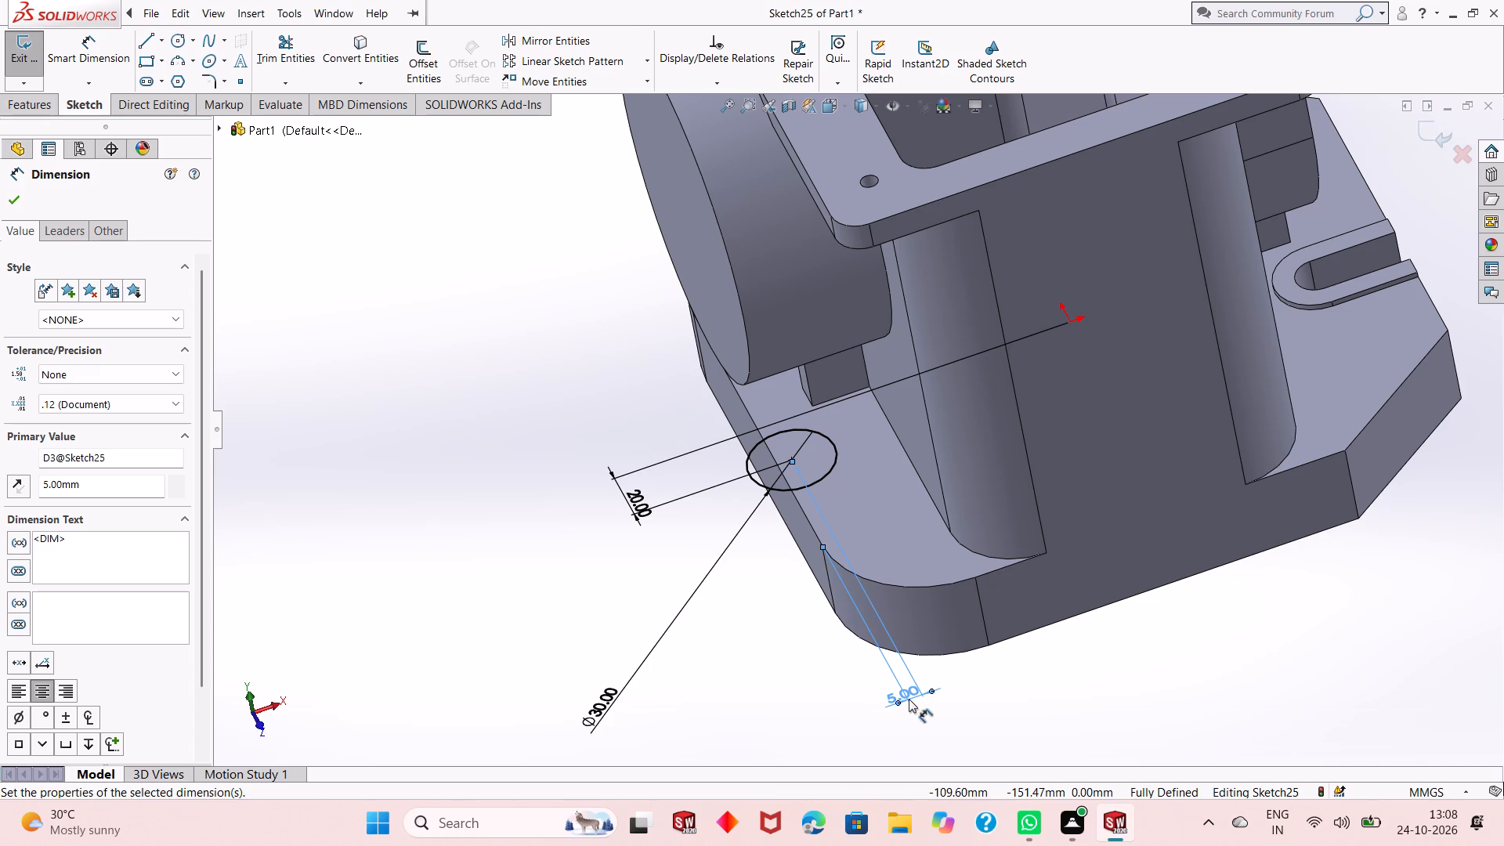
pyautogui.doubleClick(911, 700)
pyautogui.doubleClick(906, 690)
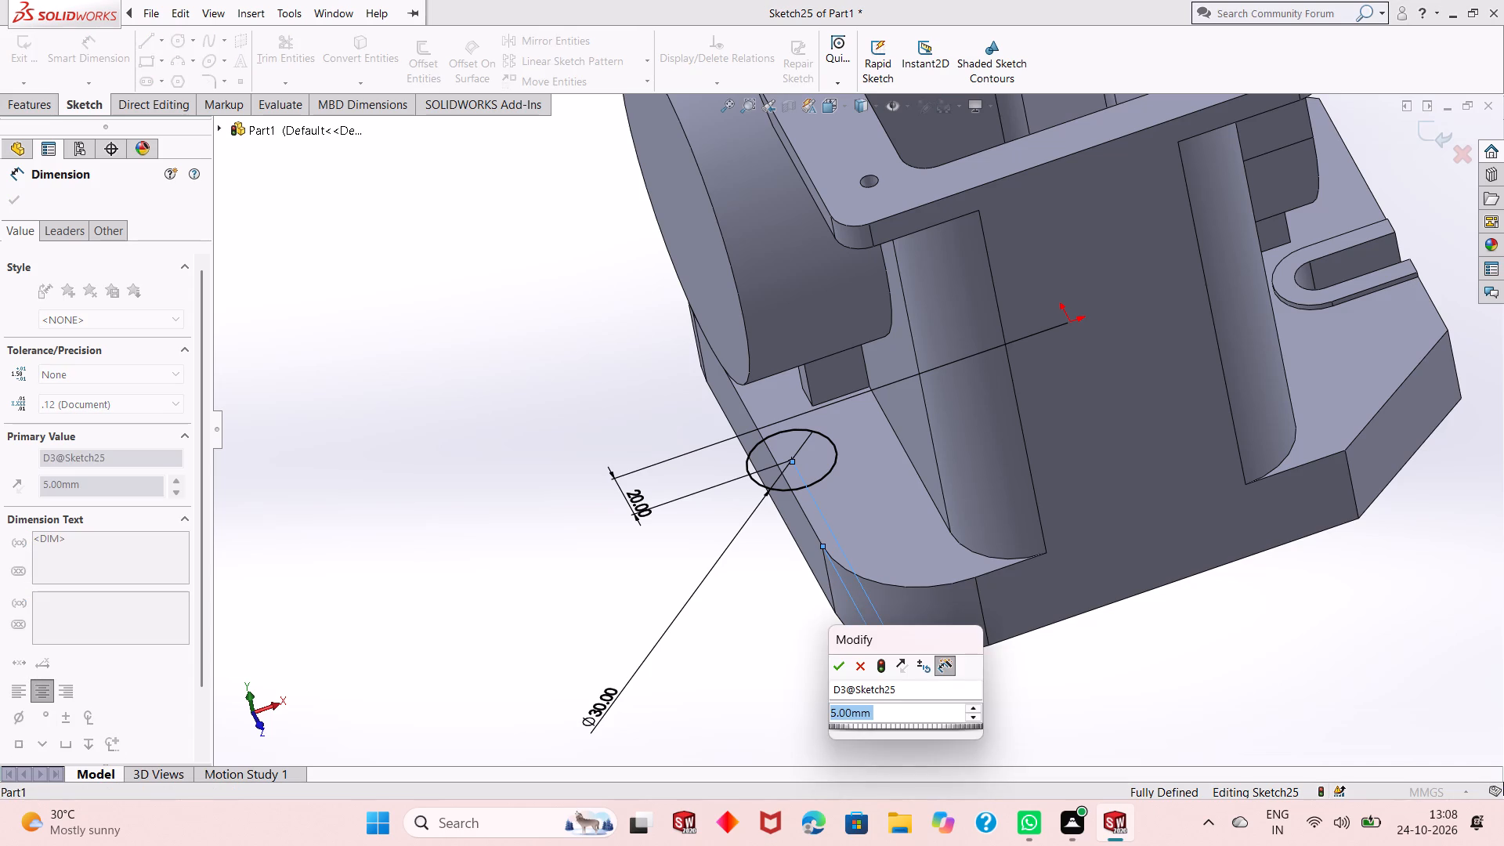
pyautogui.write('10')
pyautogui.press('Return')
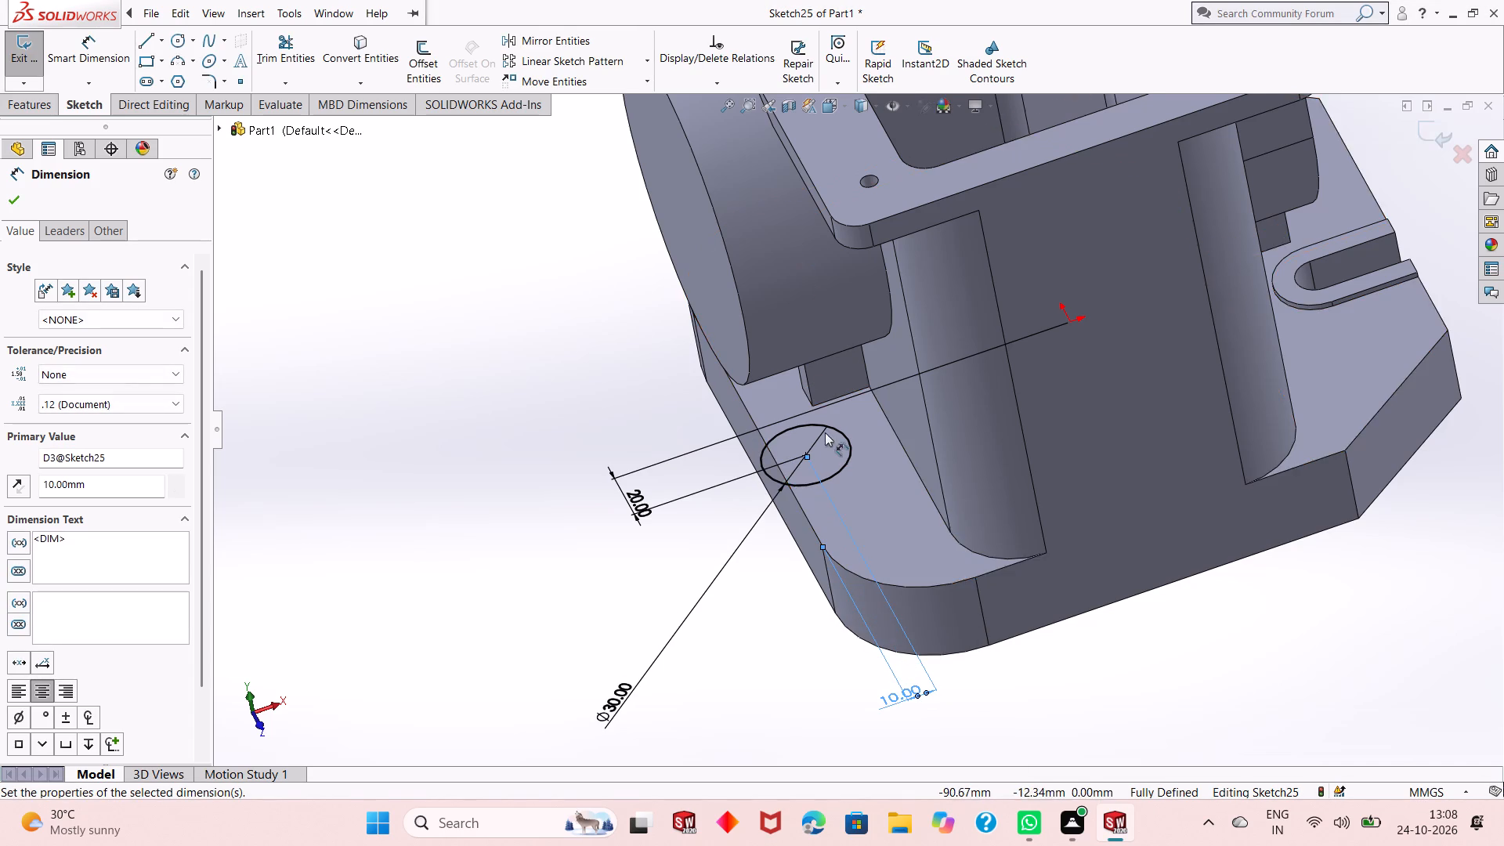
pyautogui.scroll(-1, 822, 423)
pyautogui.press('Escape')
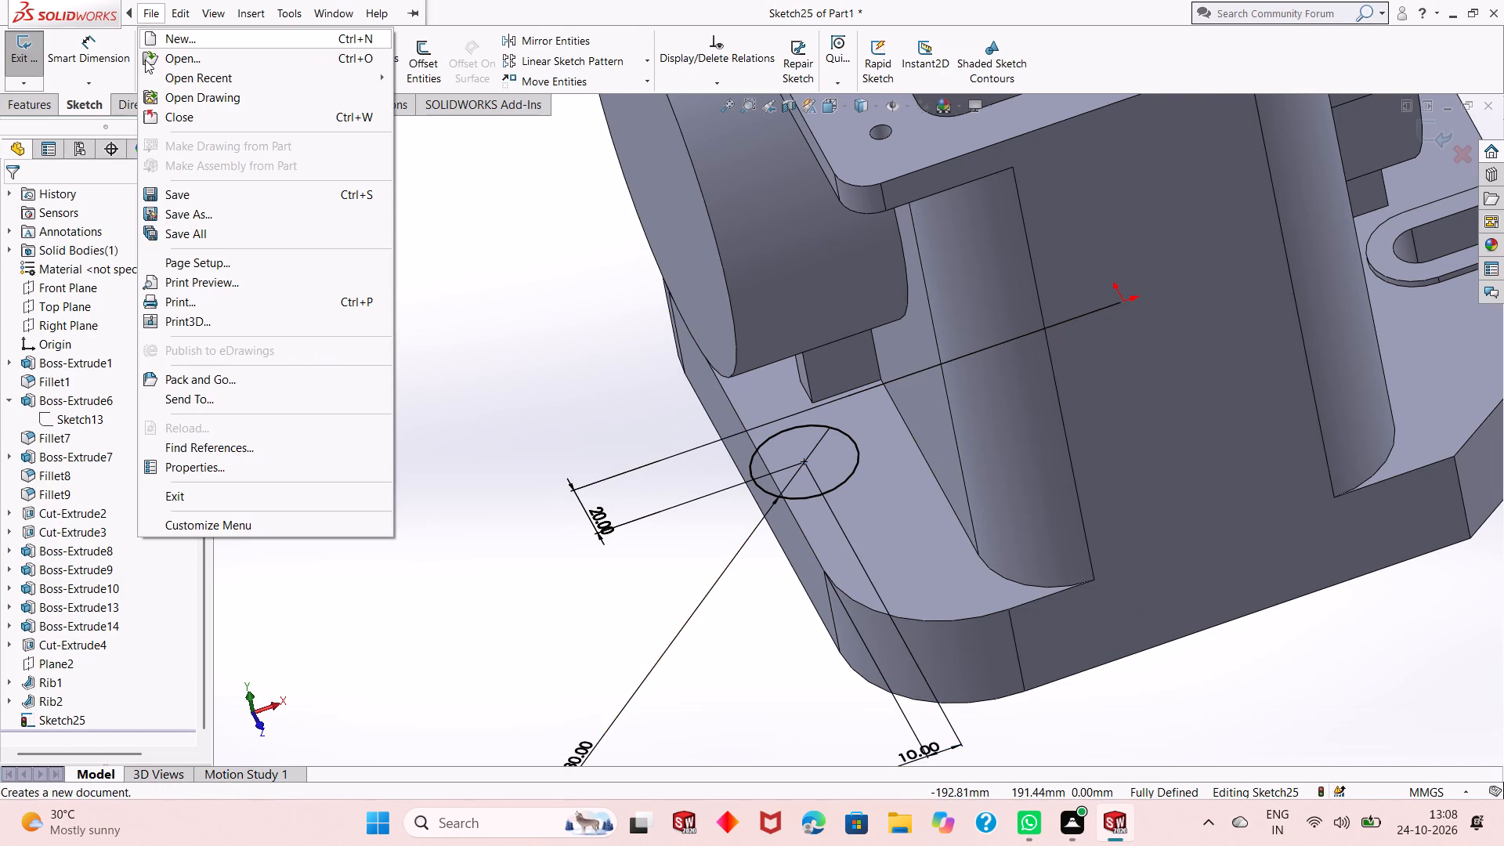
pyautogui.press('Escape')
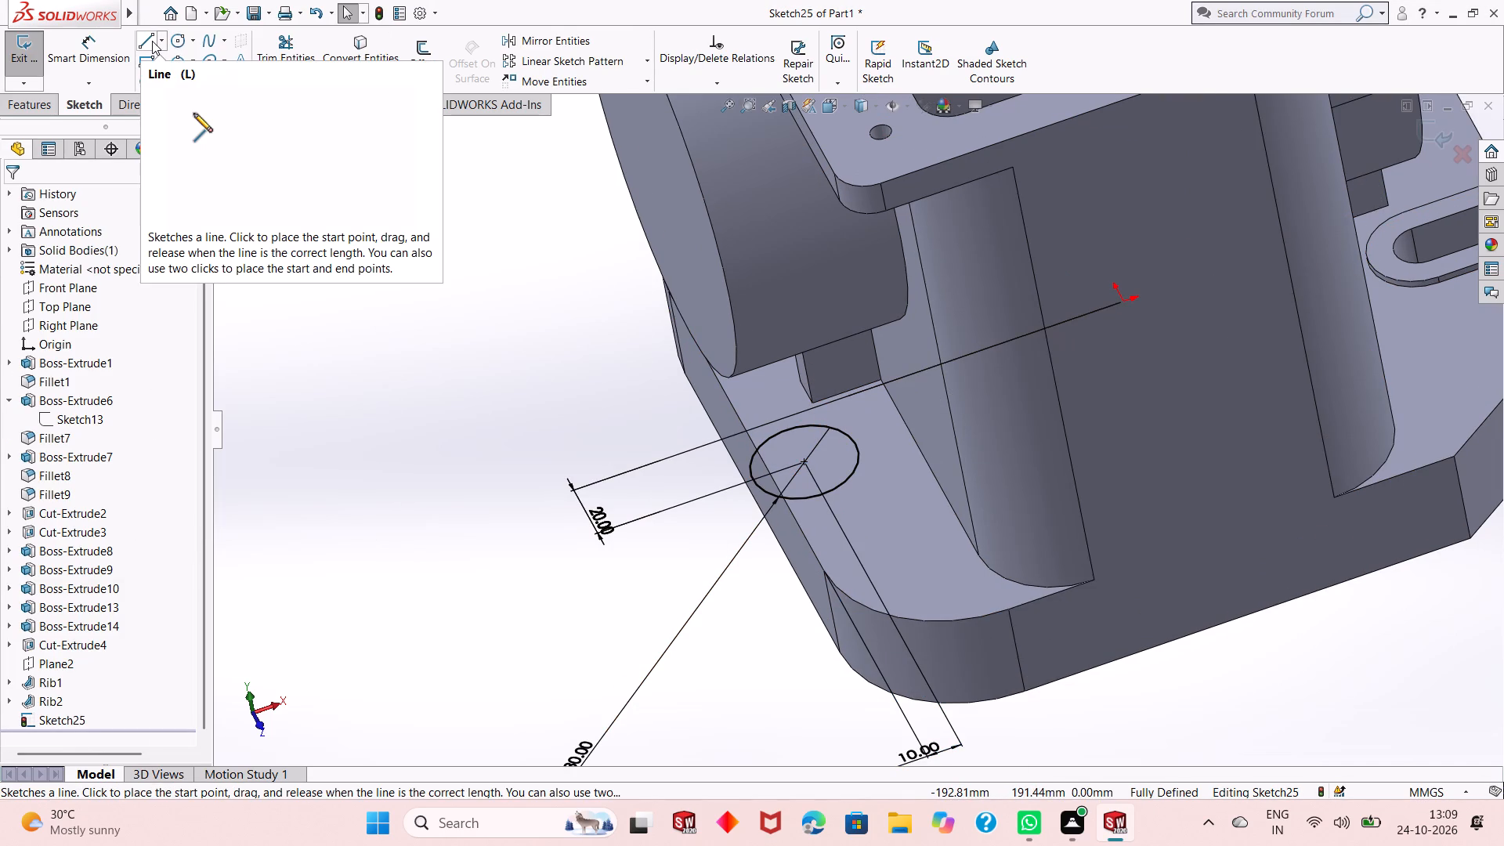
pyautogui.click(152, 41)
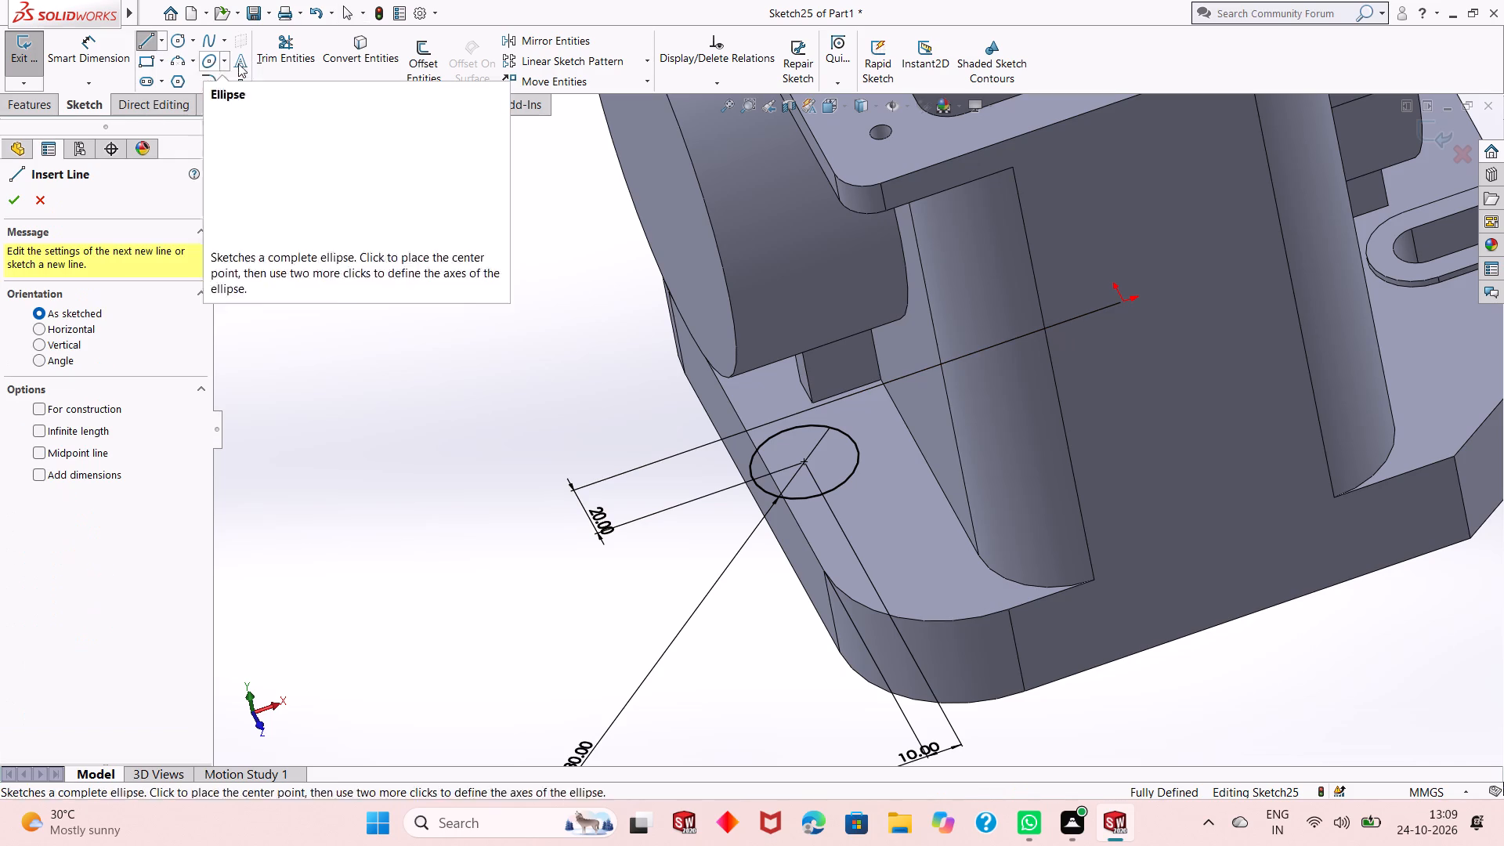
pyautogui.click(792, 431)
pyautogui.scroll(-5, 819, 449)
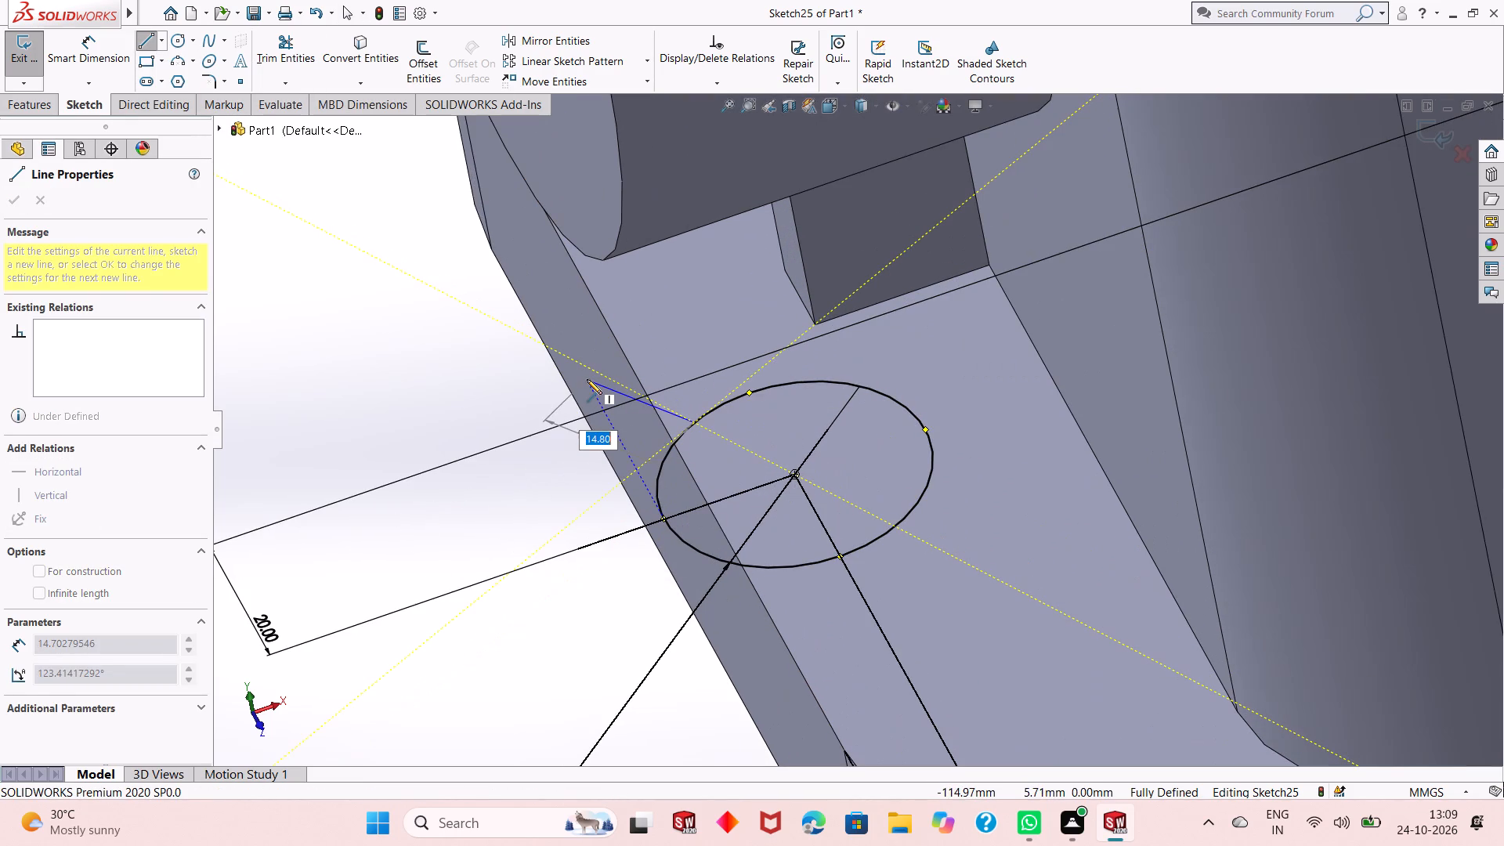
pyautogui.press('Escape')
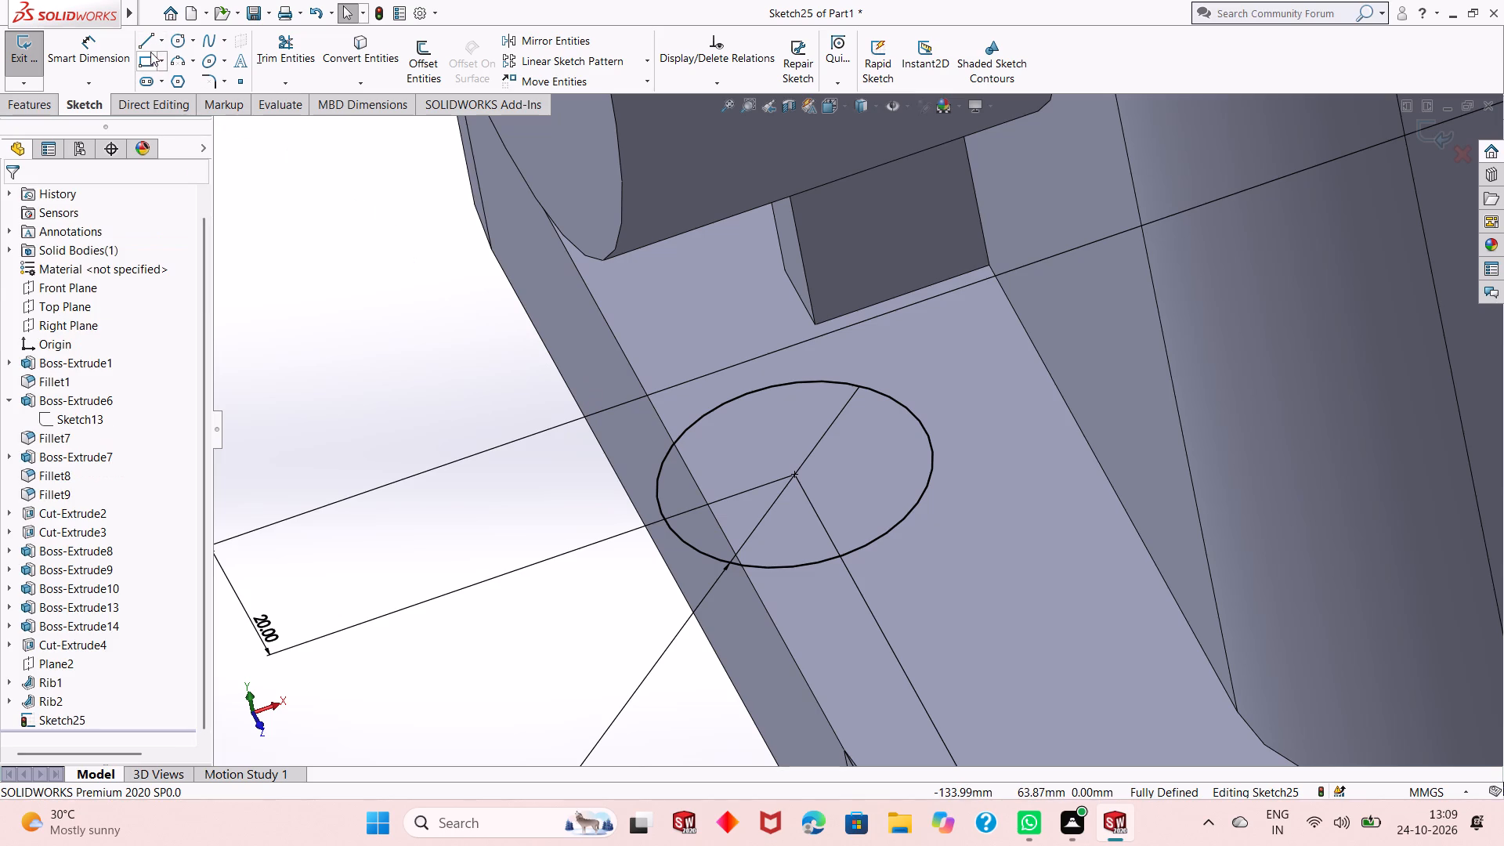
# Sketch two 10 mm lines tangent to the circle out to the base's outer edge, joined by a 30 mm line along that edge.
pyautogui.click(148, 45)
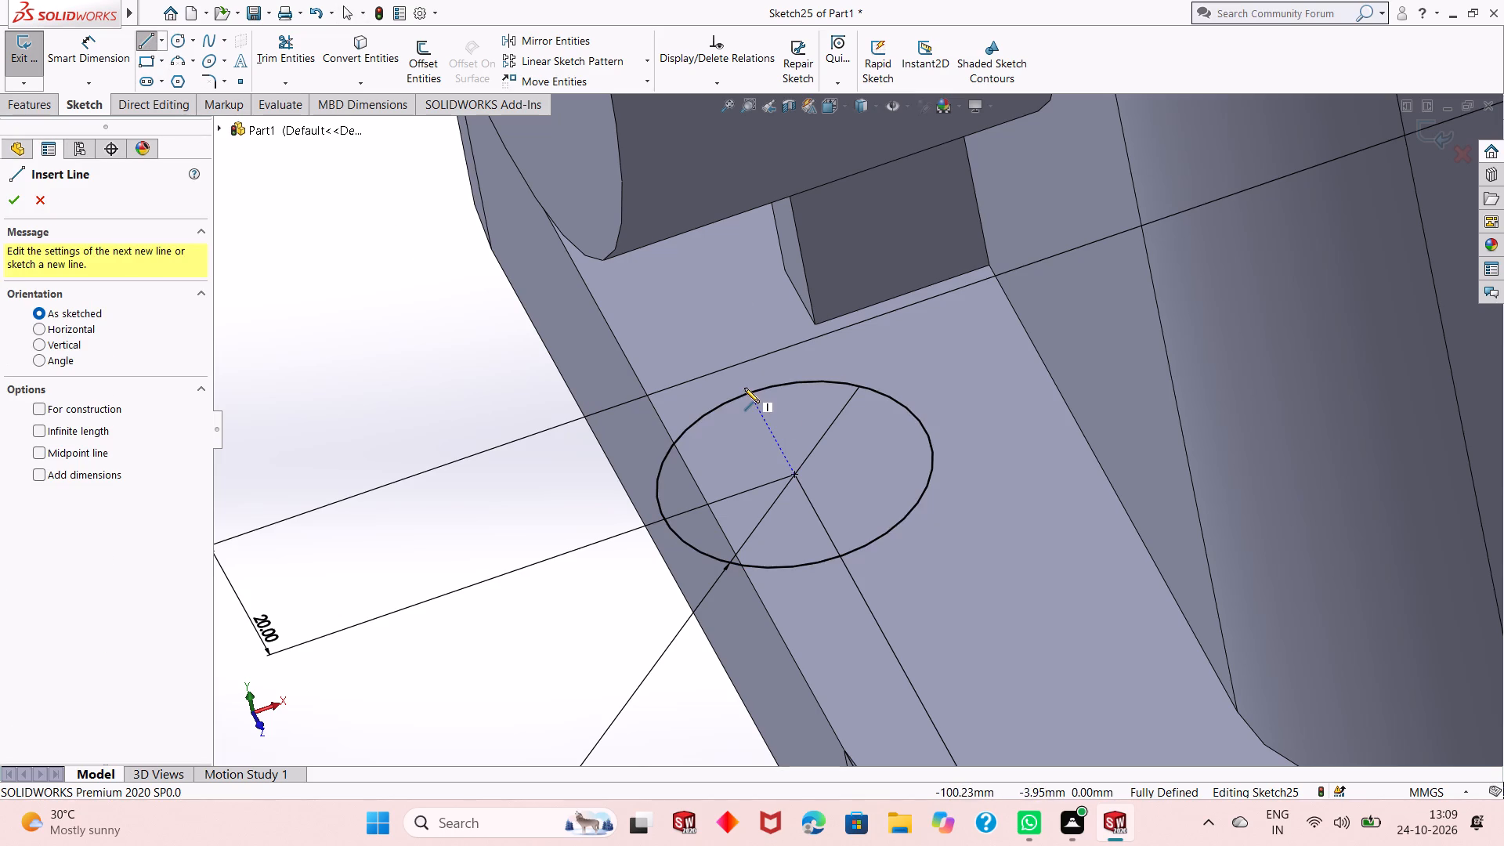
pyautogui.click(746, 392)
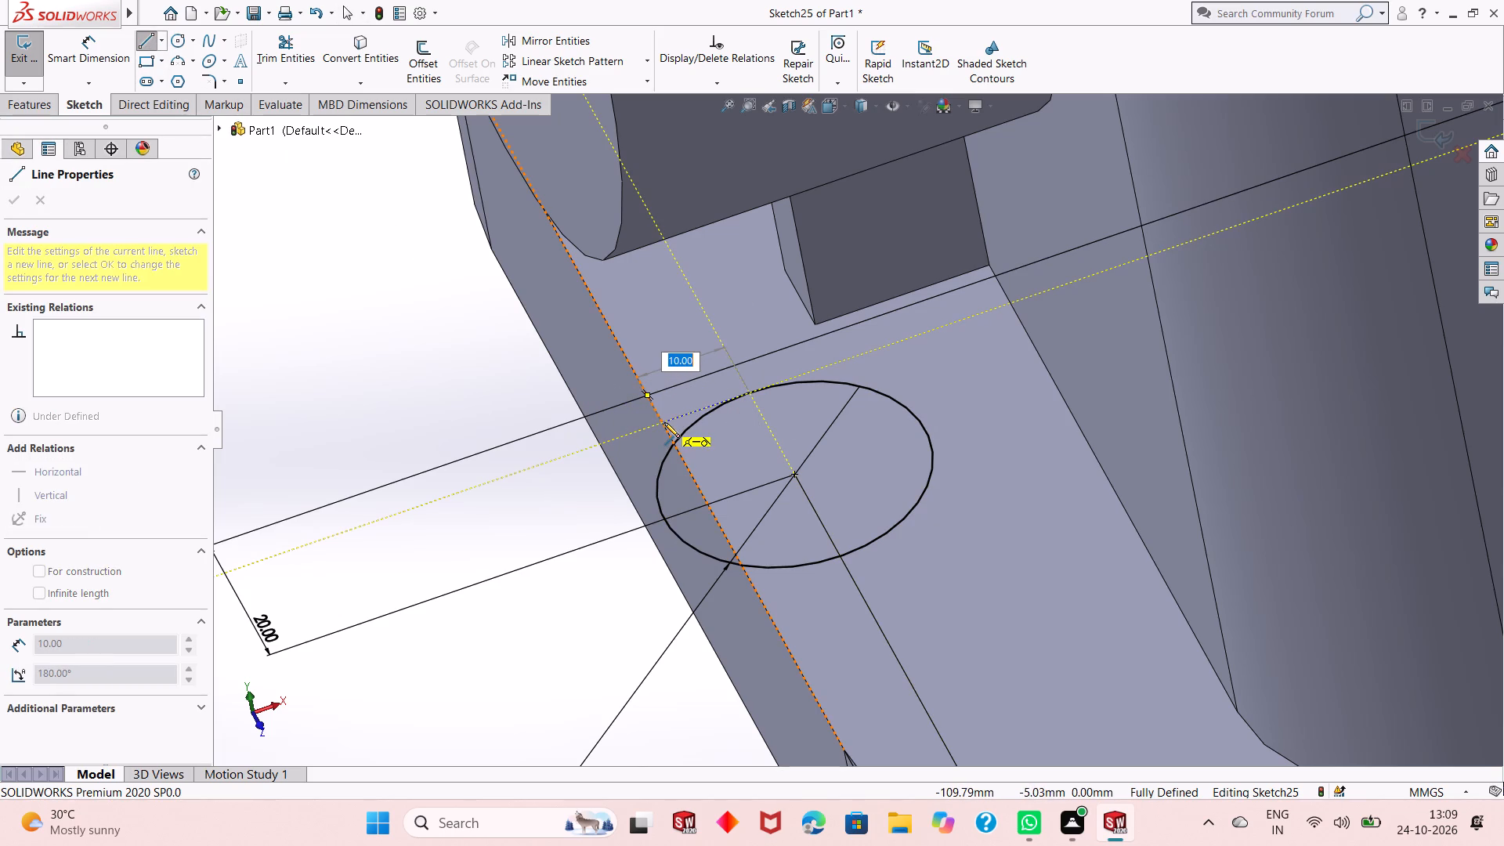
pyautogui.scroll(1, 663, 420)
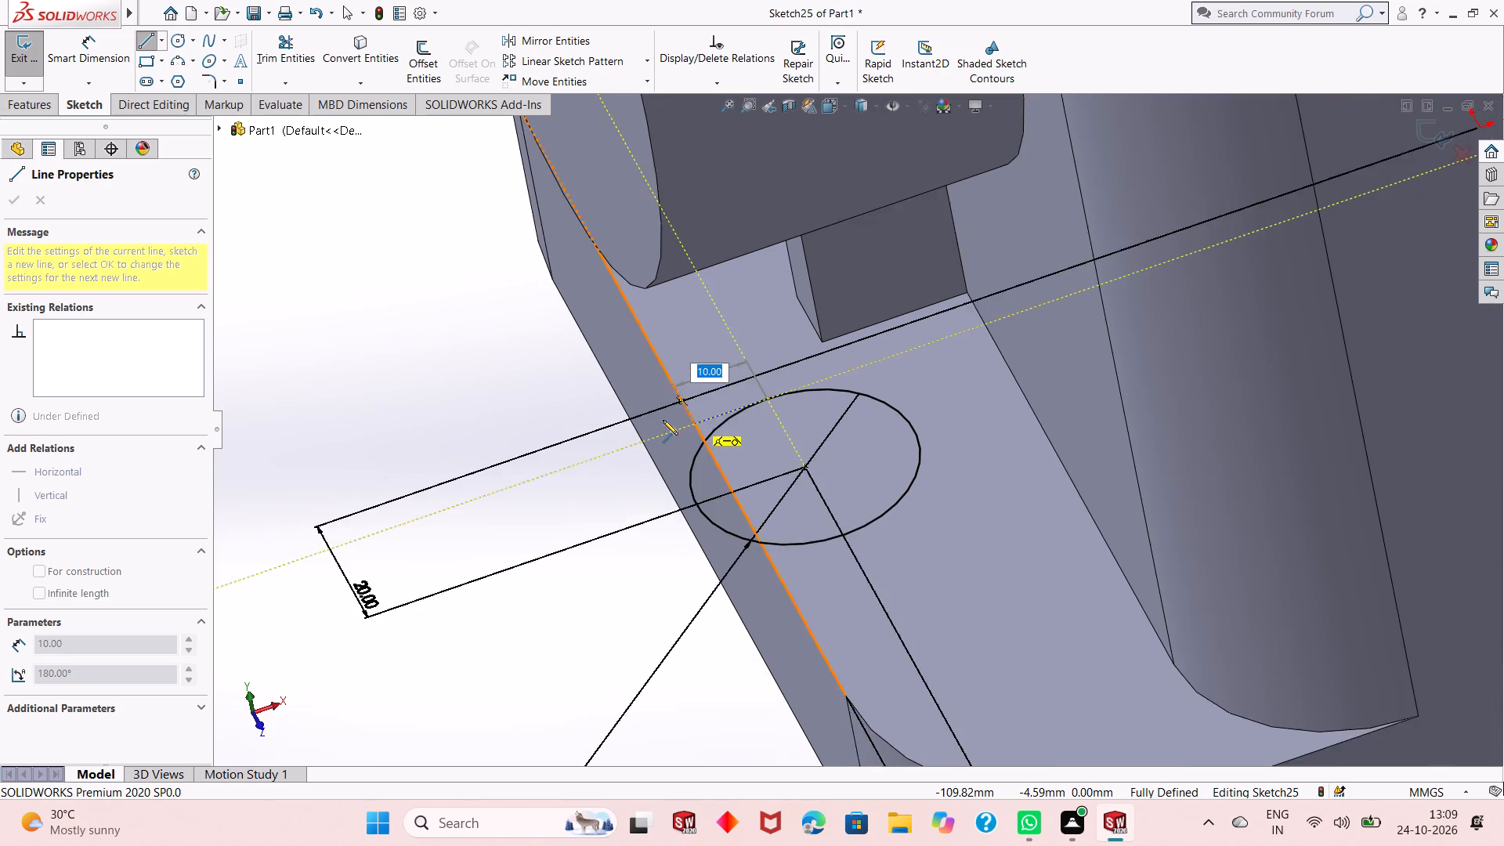
pyautogui.scroll(-4, 663, 420)
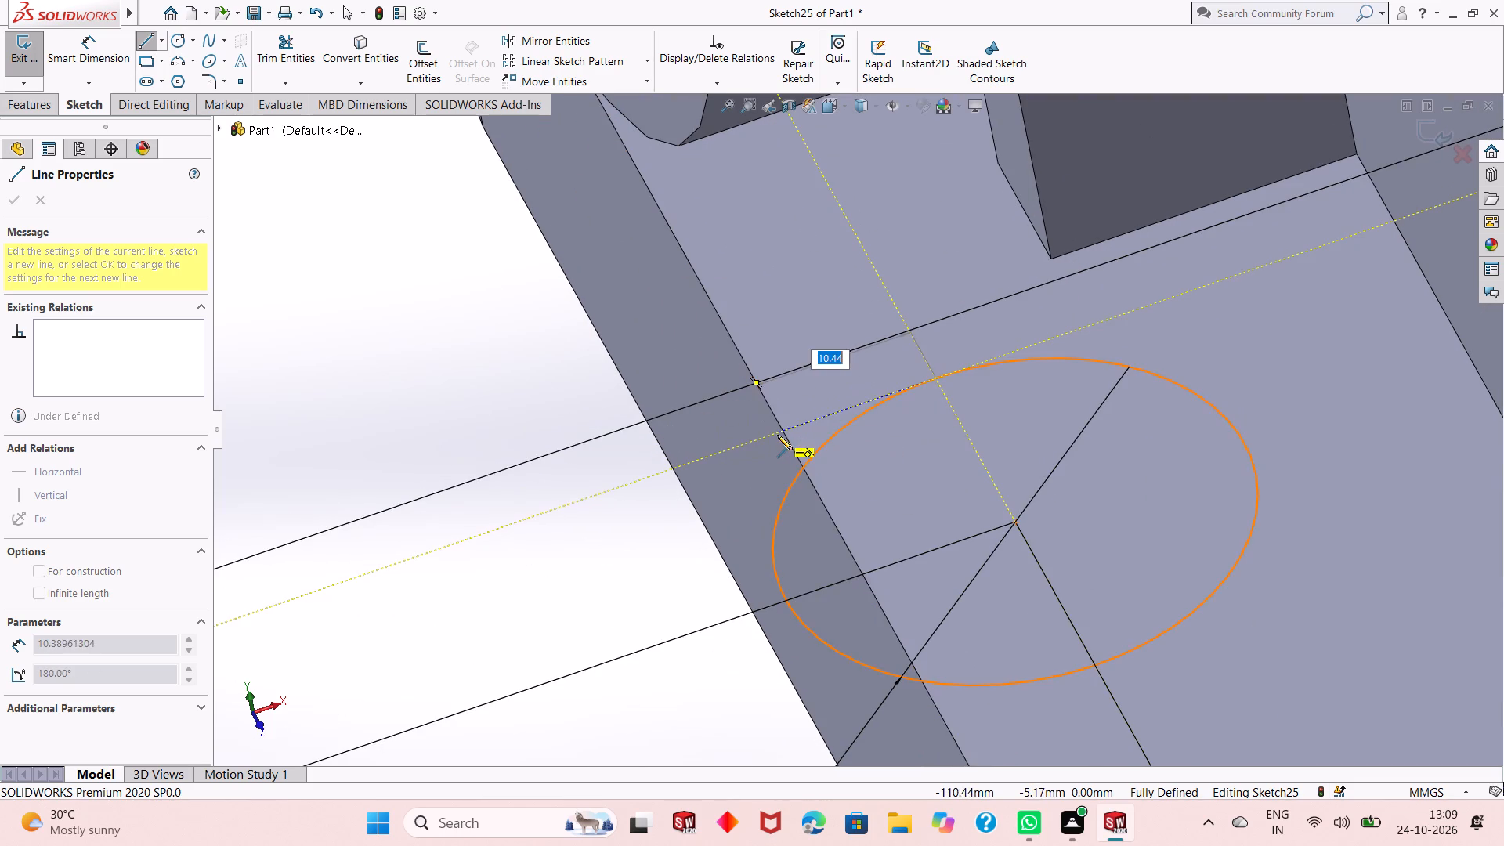
pyautogui.click(785, 432)
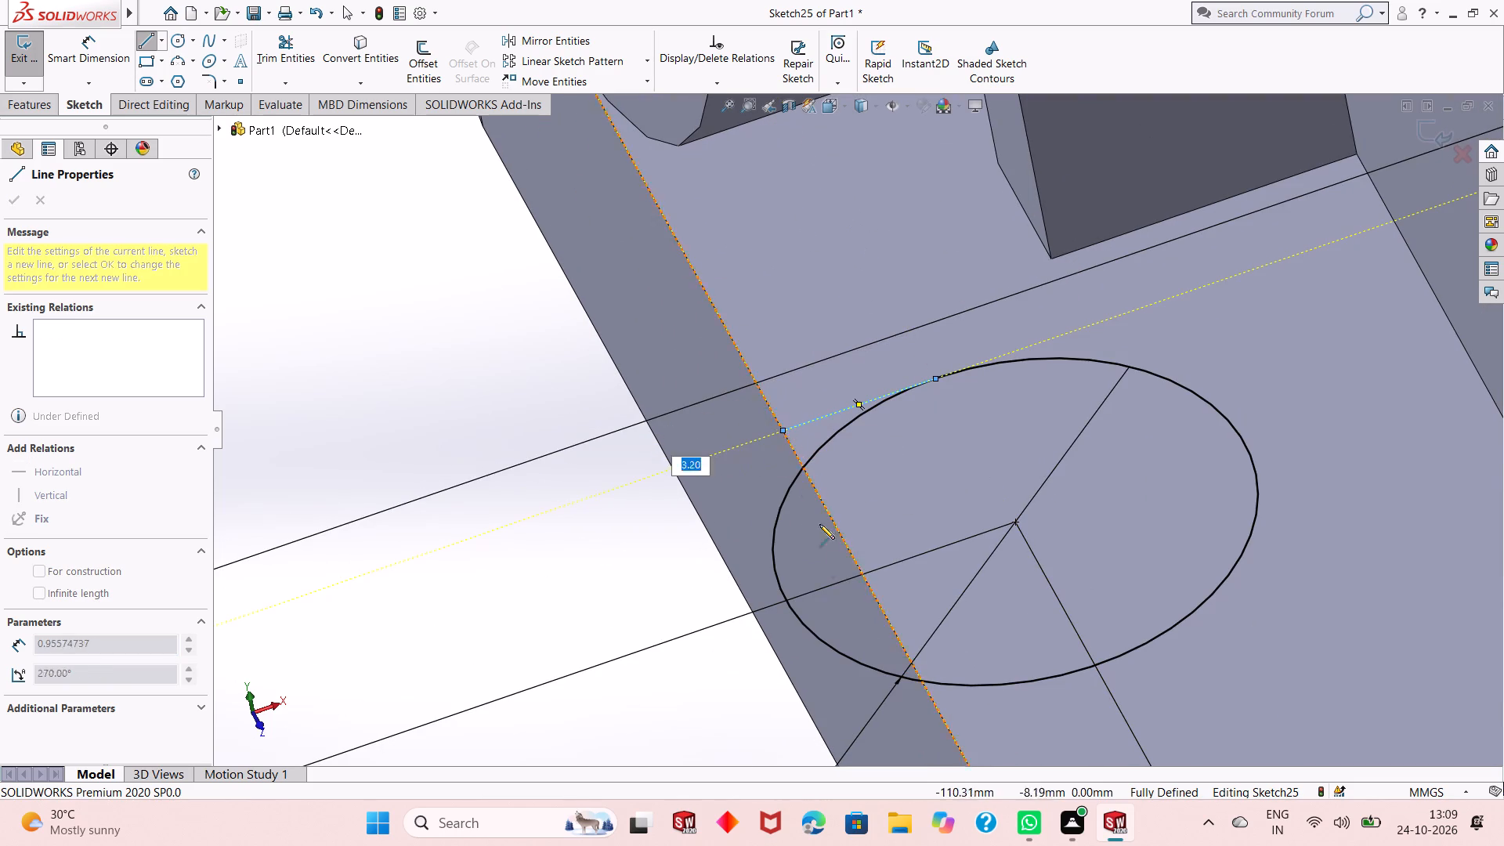
pyautogui.click(946, 718)
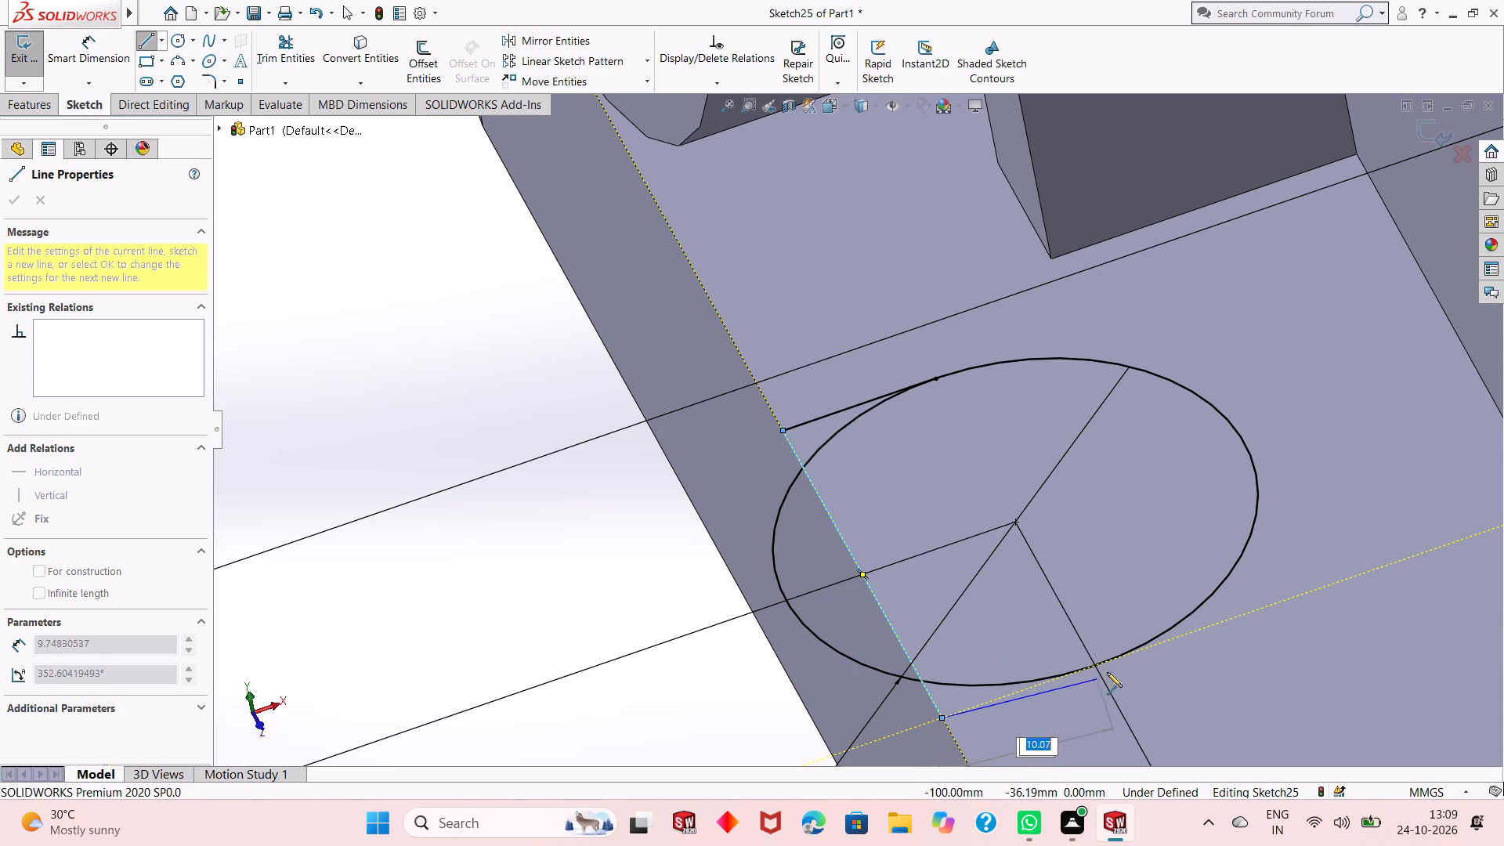
pyautogui.click(1099, 665)
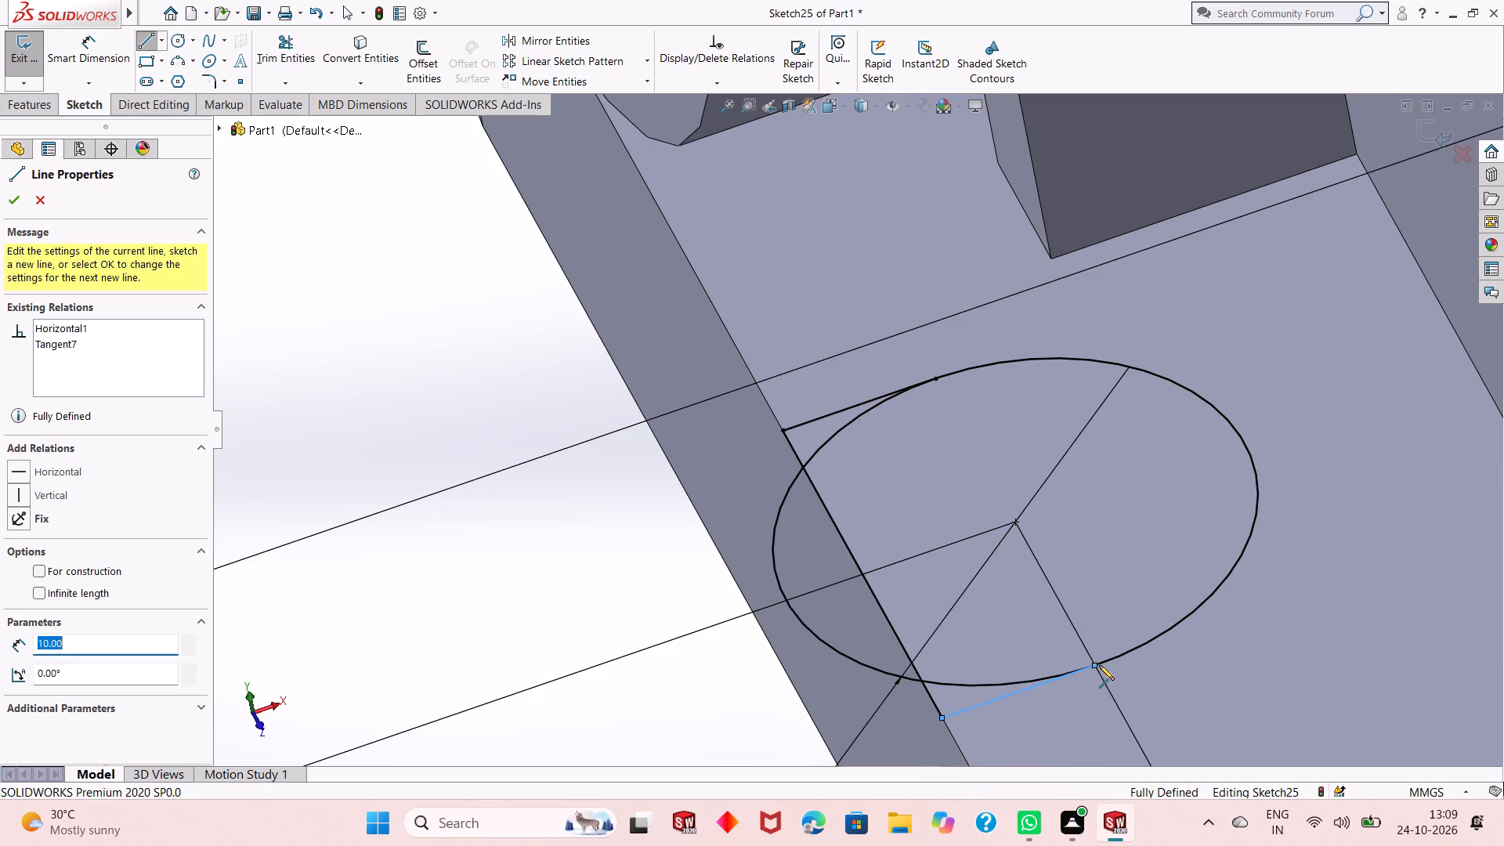
pyautogui.press('Escape')
pyautogui.press('Escape')
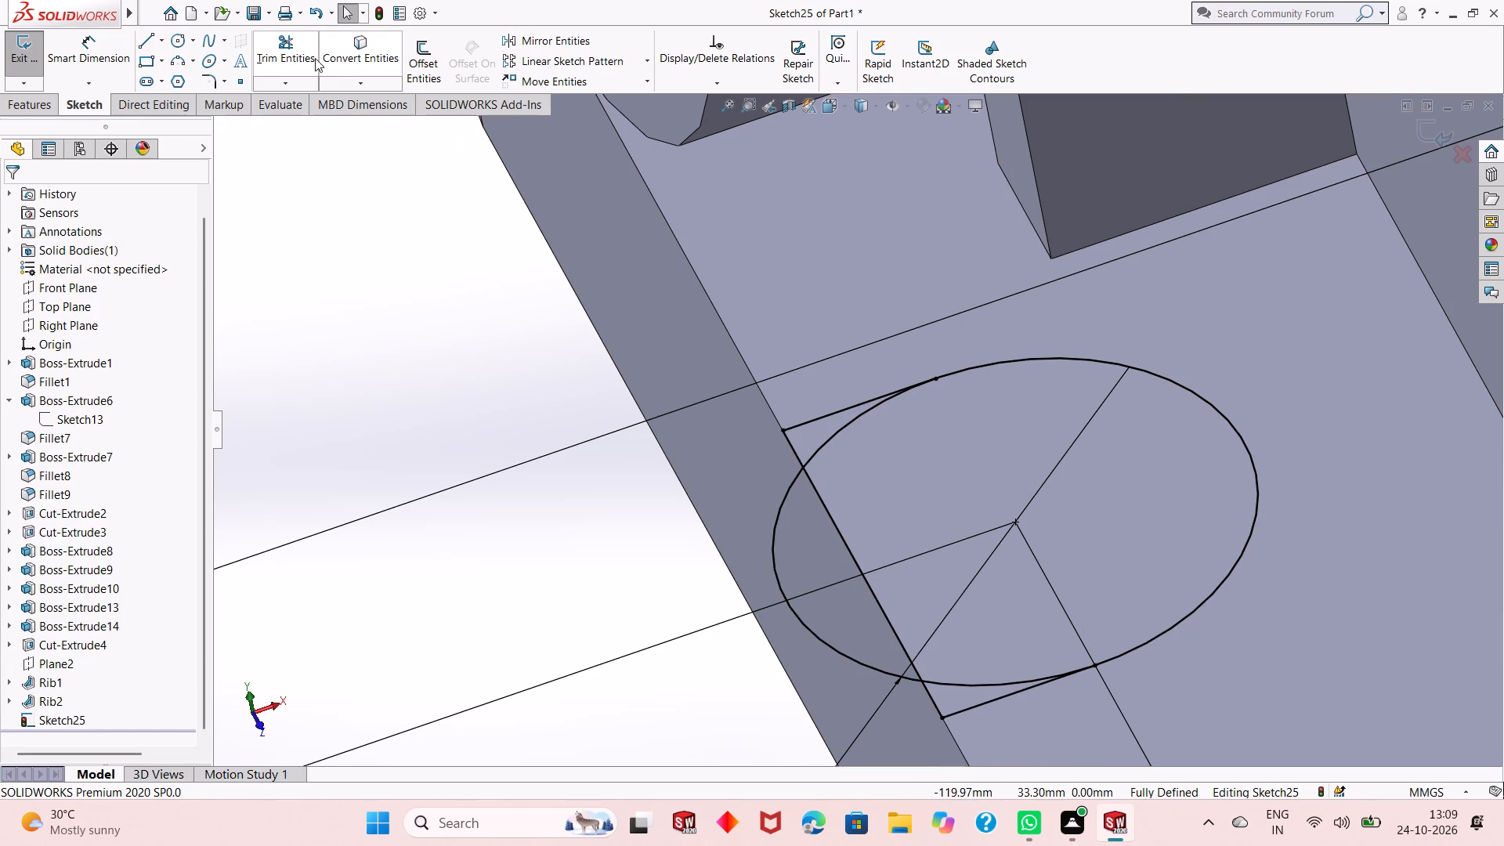
# Trim the circle's outer arcs between the two tangent lines, leaving a D-shaped profile with a rounded inner end.
pyautogui.click(309, 56)
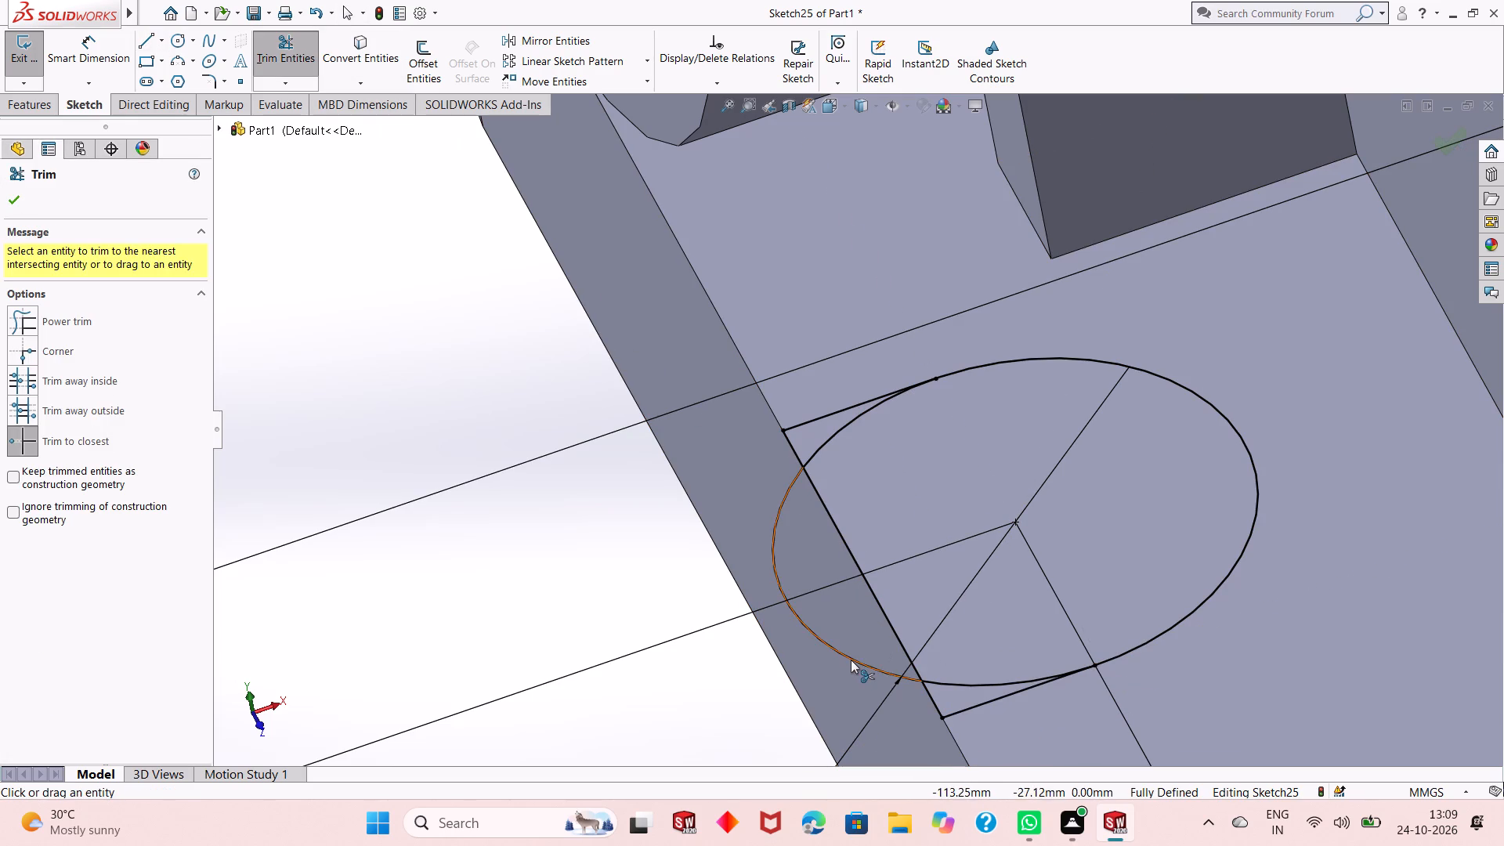
pyautogui.click(851, 660)
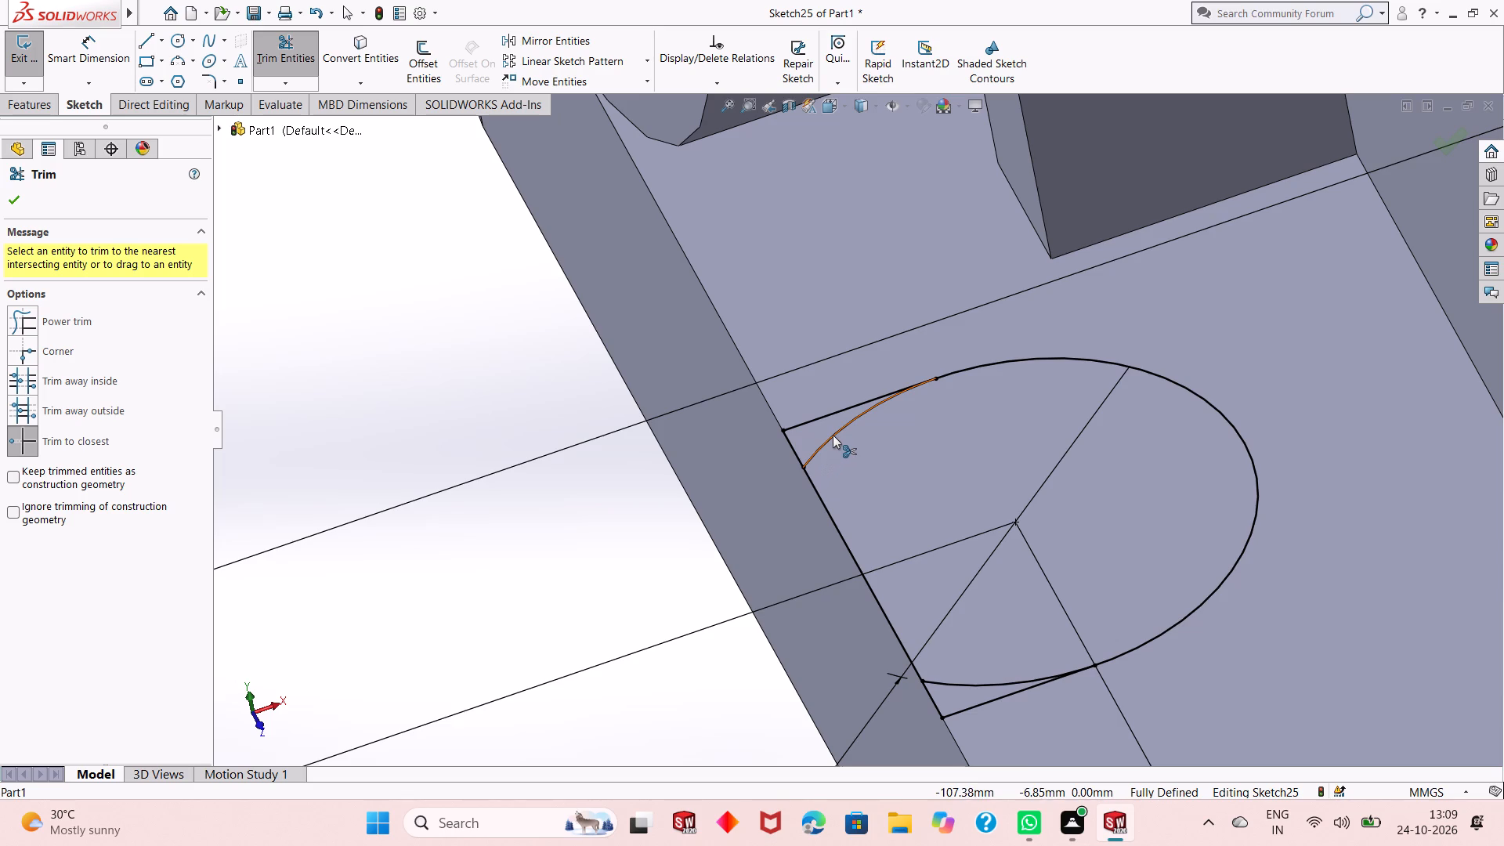
pyautogui.click(833, 435)
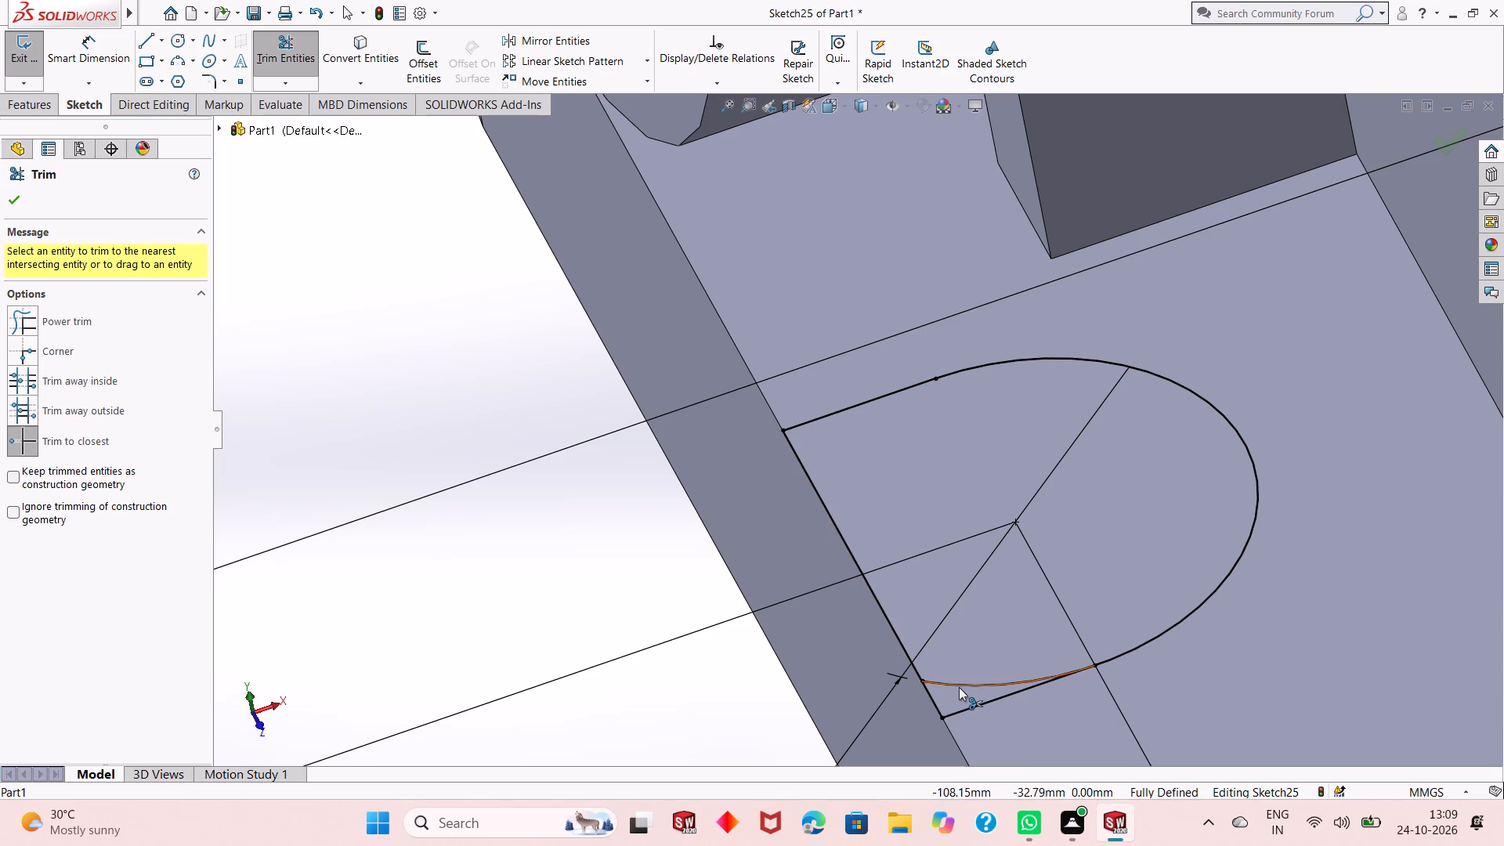
pyautogui.click(959, 687)
pyautogui.rightClick(603, 484)
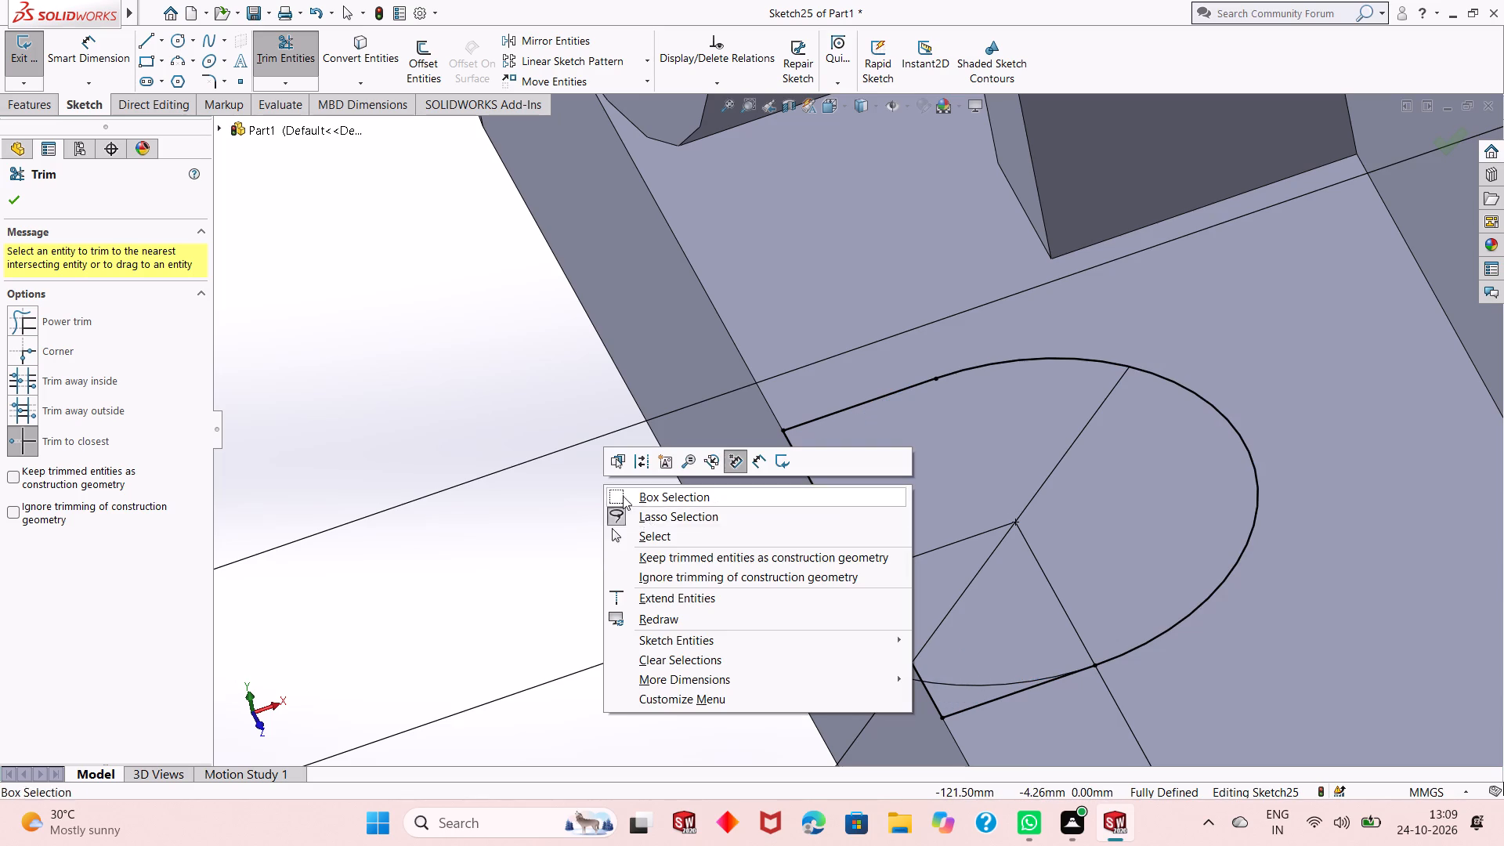
pyautogui.click(656, 542)
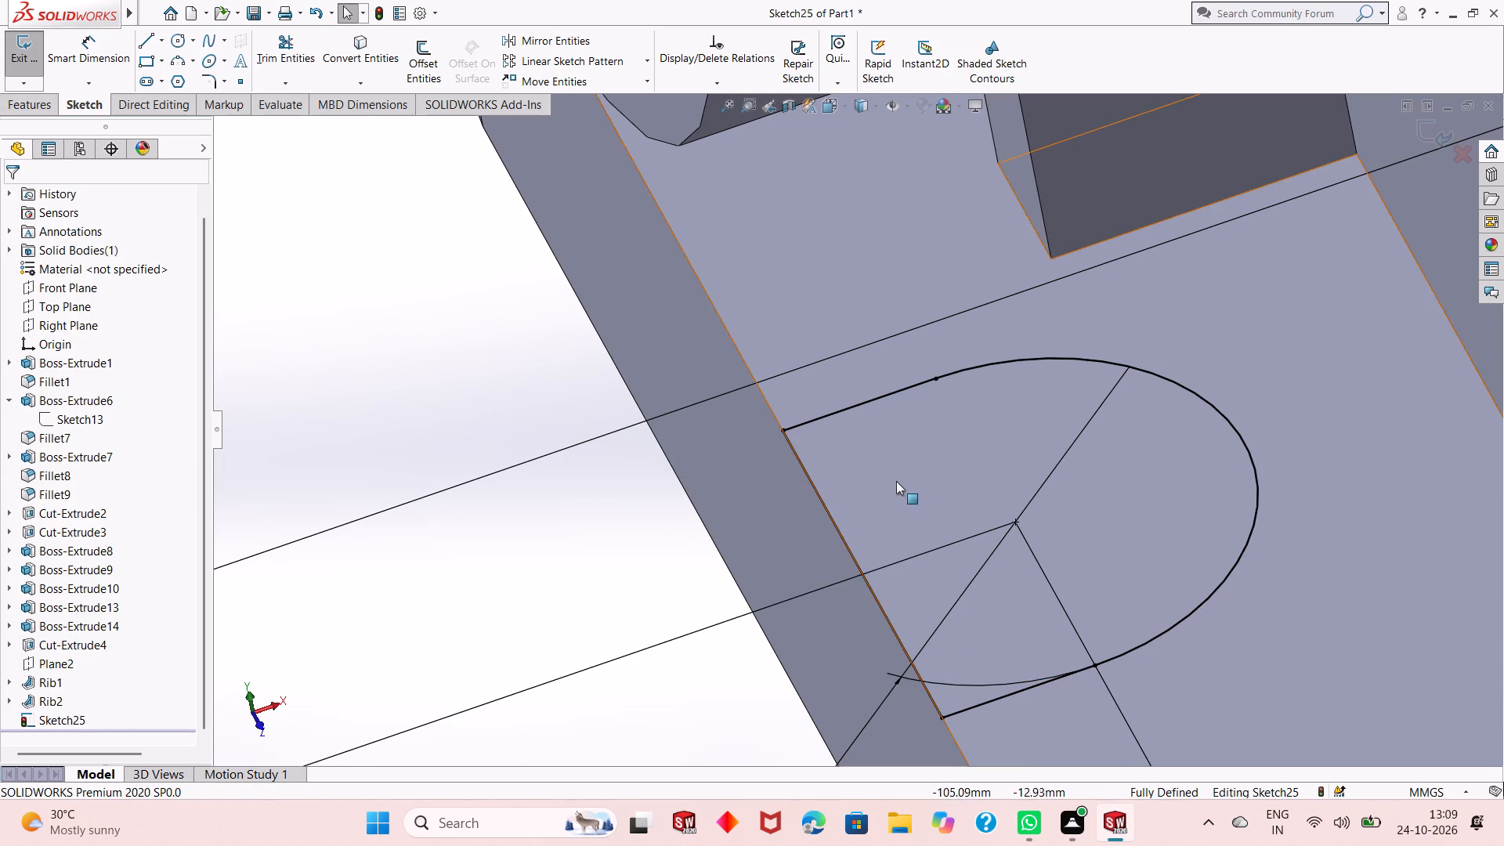
# Extrude the rounded profile 2 mm as a blind boss merged with the base's top face.
pyautogui.scroll(3, 808, 463)
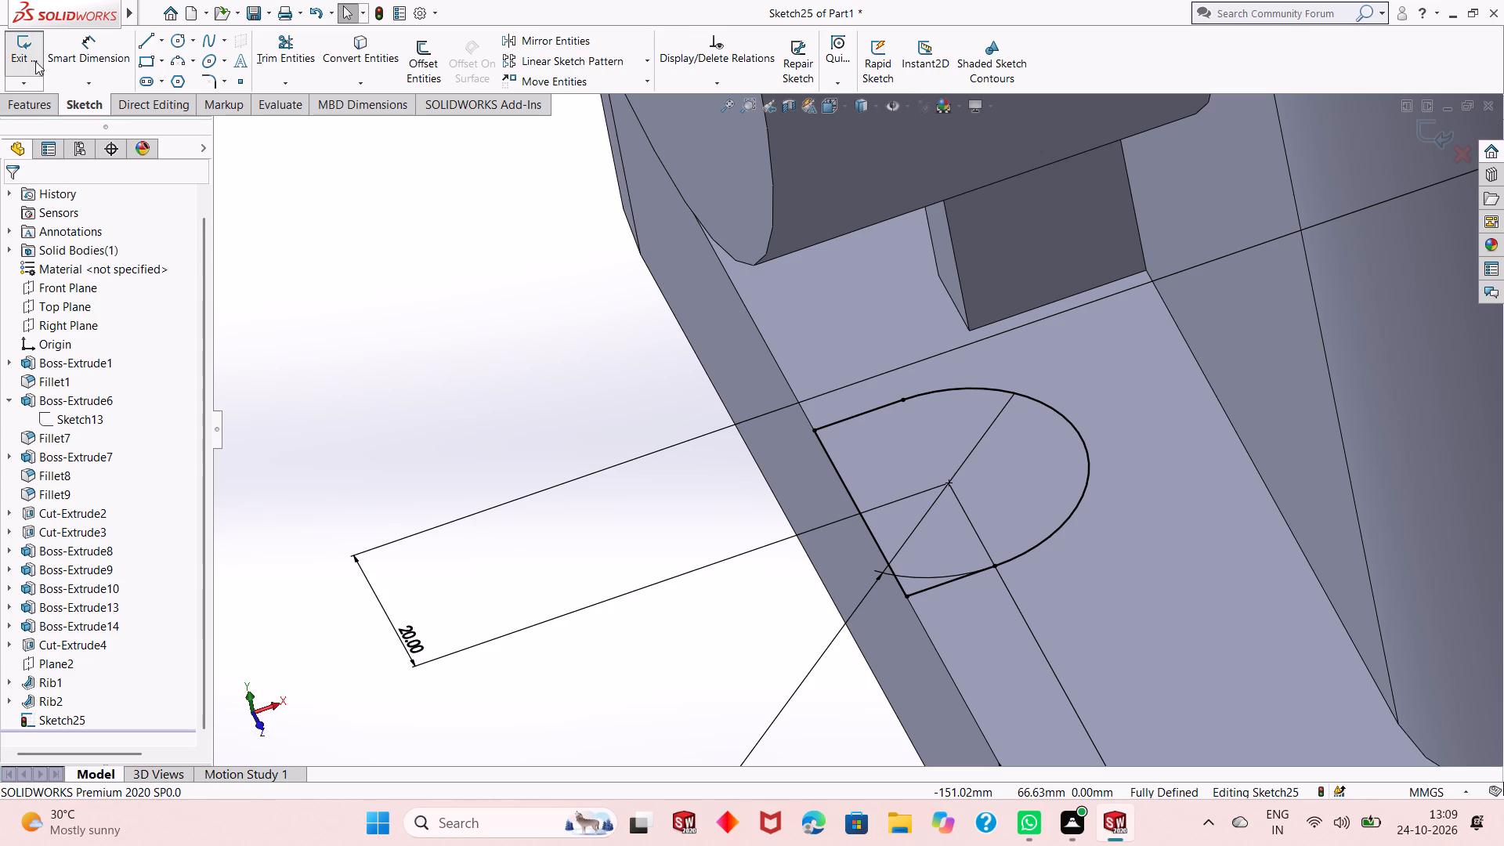
pyautogui.click(38, 104)
pyautogui.click(34, 94)
pyautogui.click(34, 79)
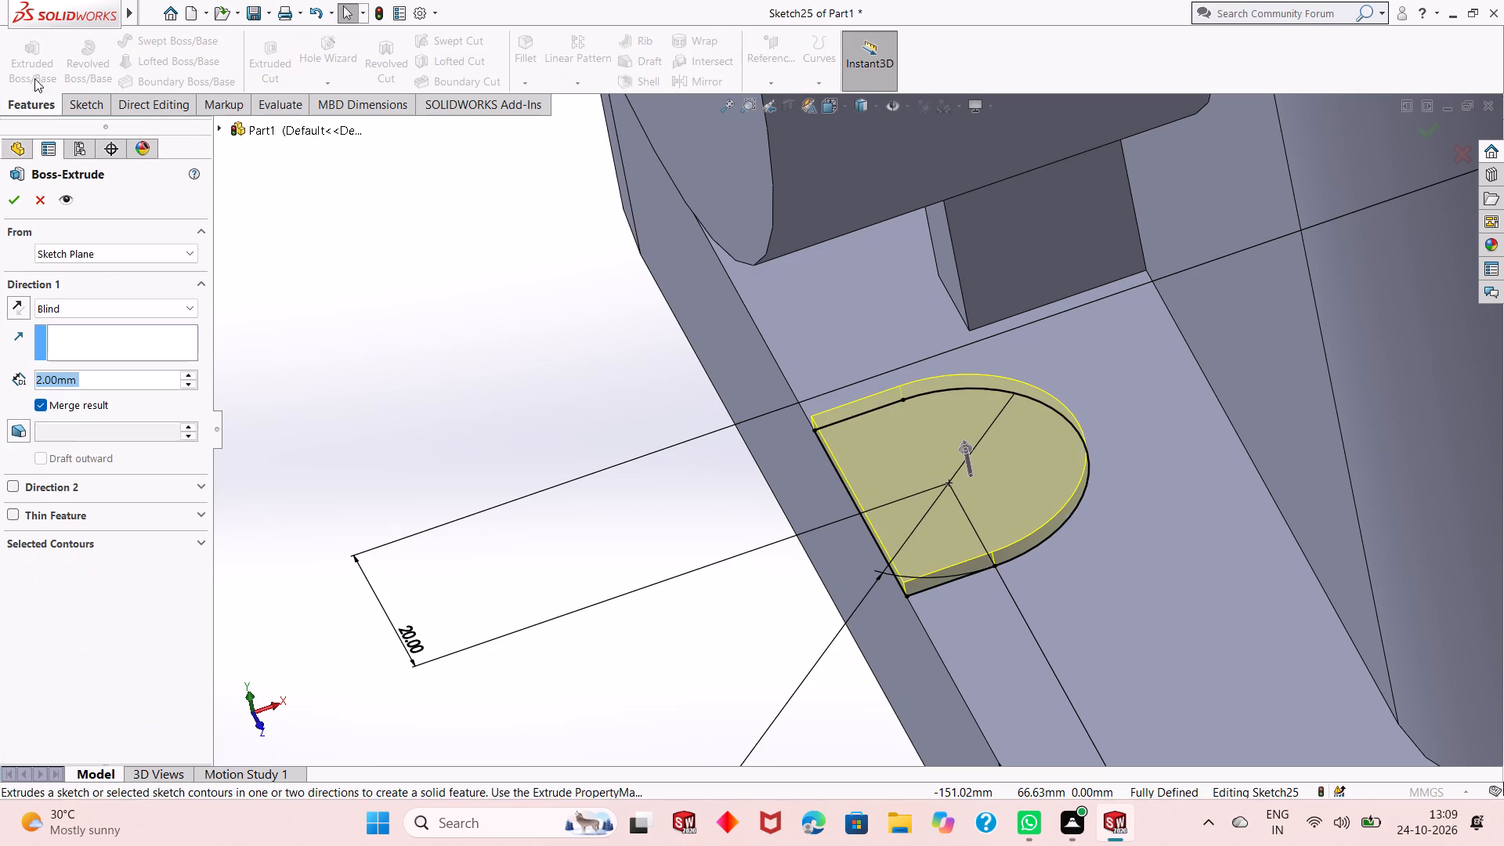
pyautogui.click(11, 194)
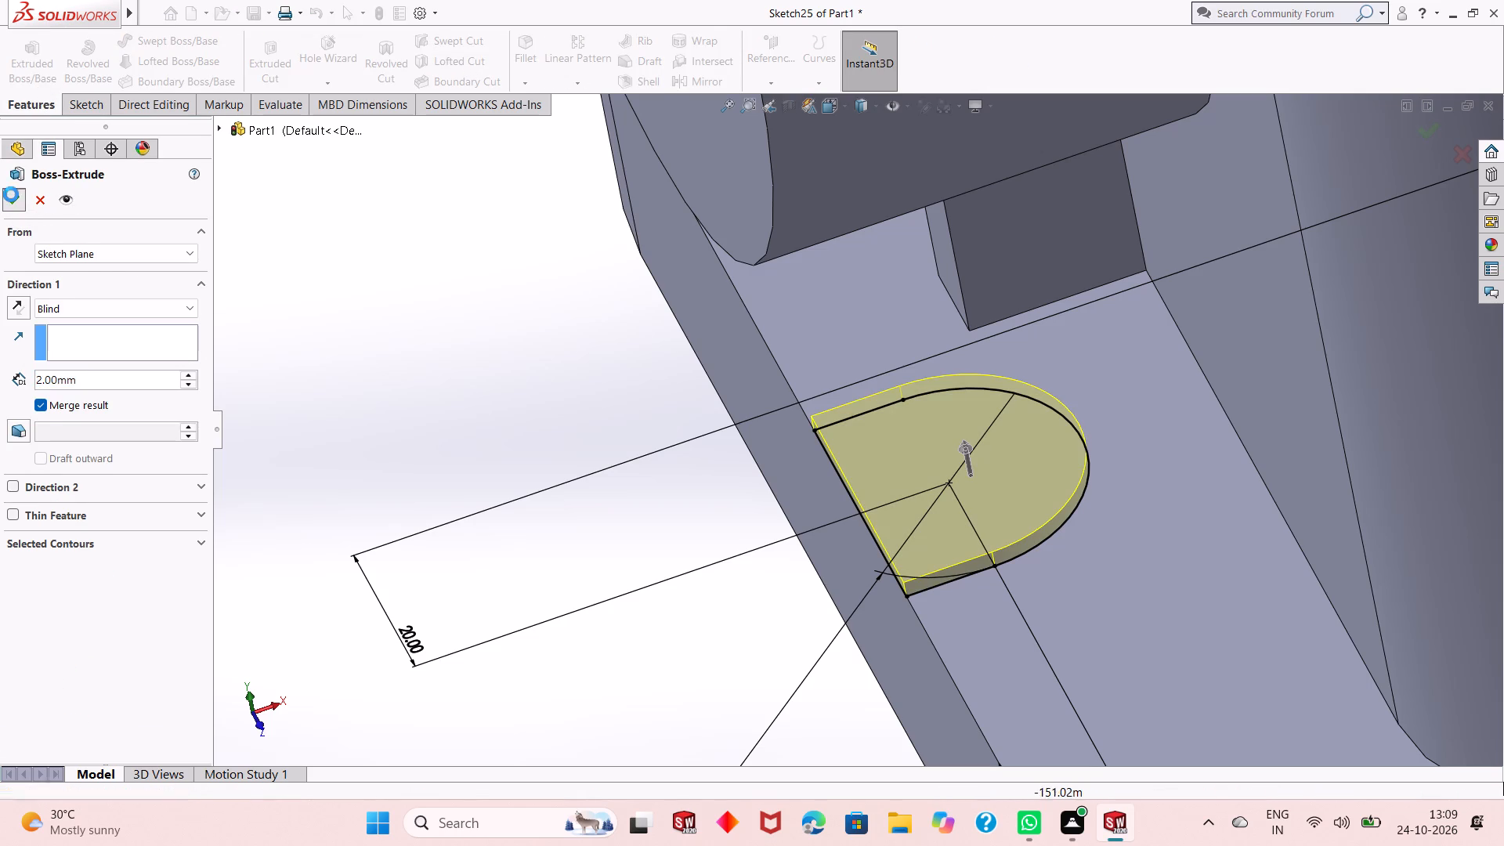
pyautogui.click(494, 389)
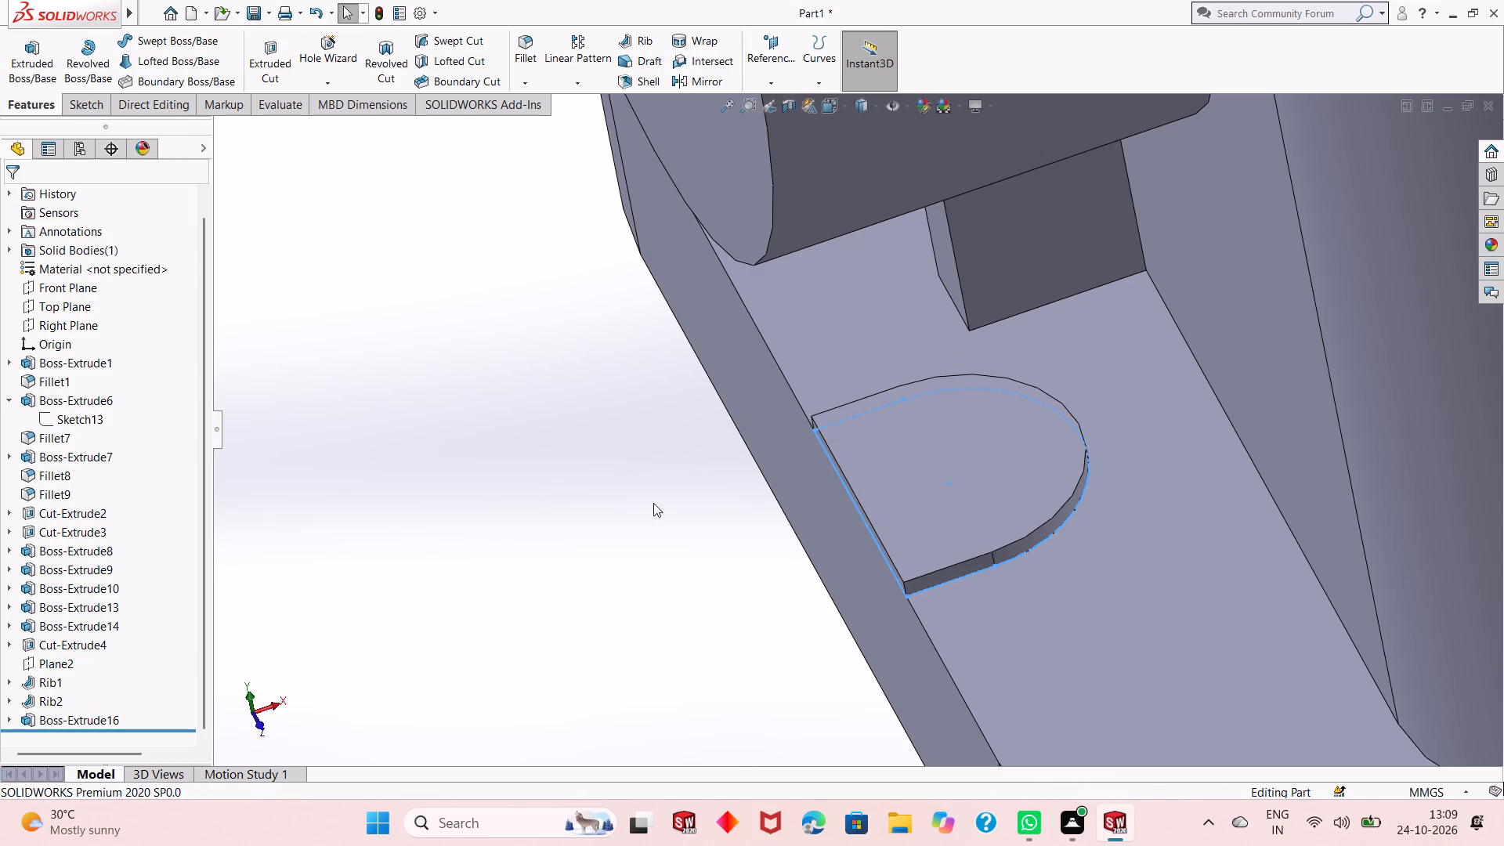
# Start a sketch on the rounded pad's top face.
pyautogui.click(965, 464)
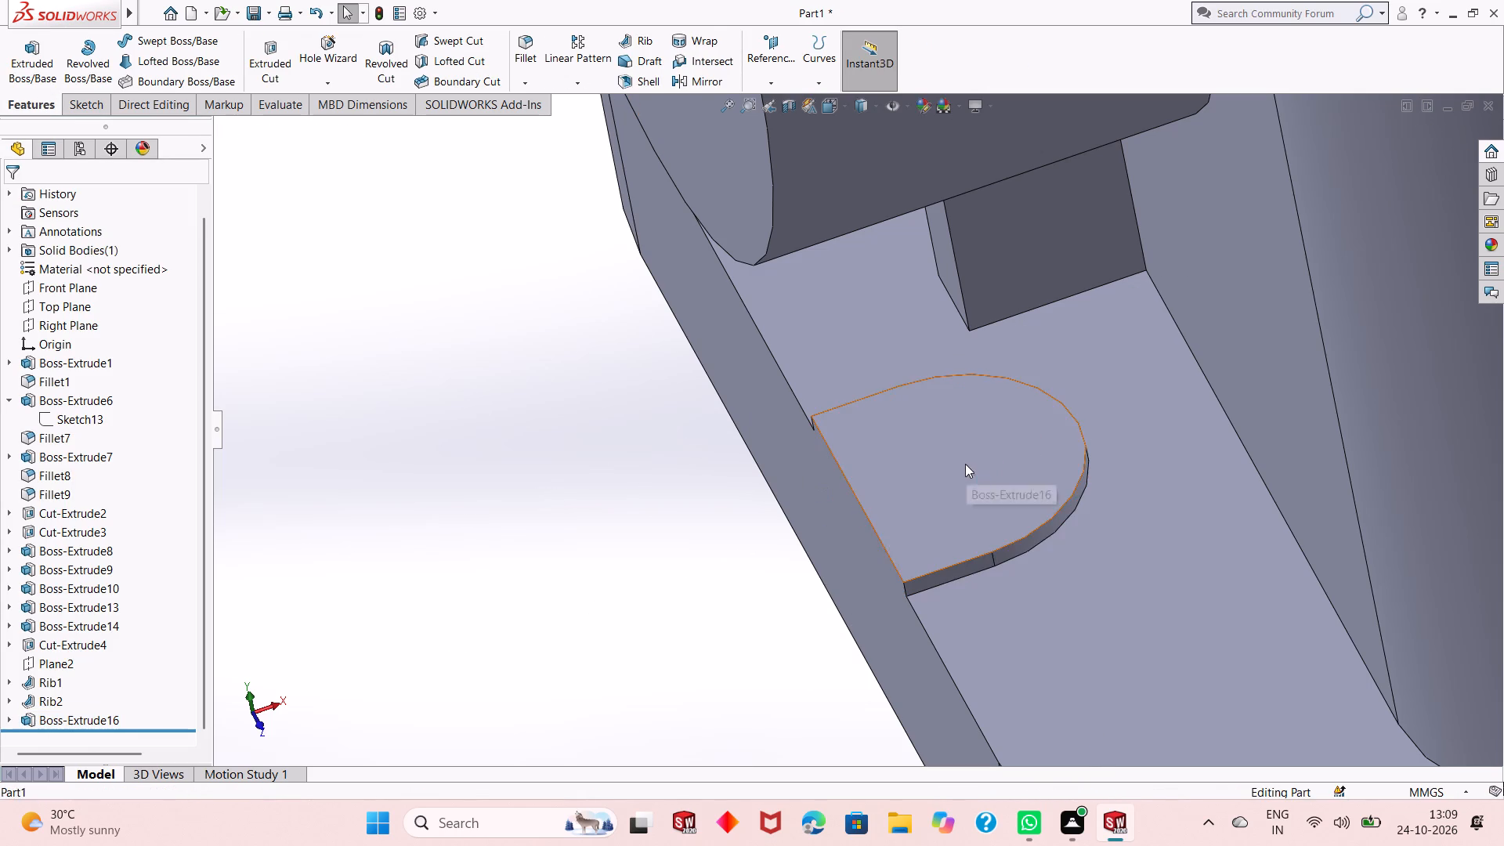
pyautogui.click(1038, 421)
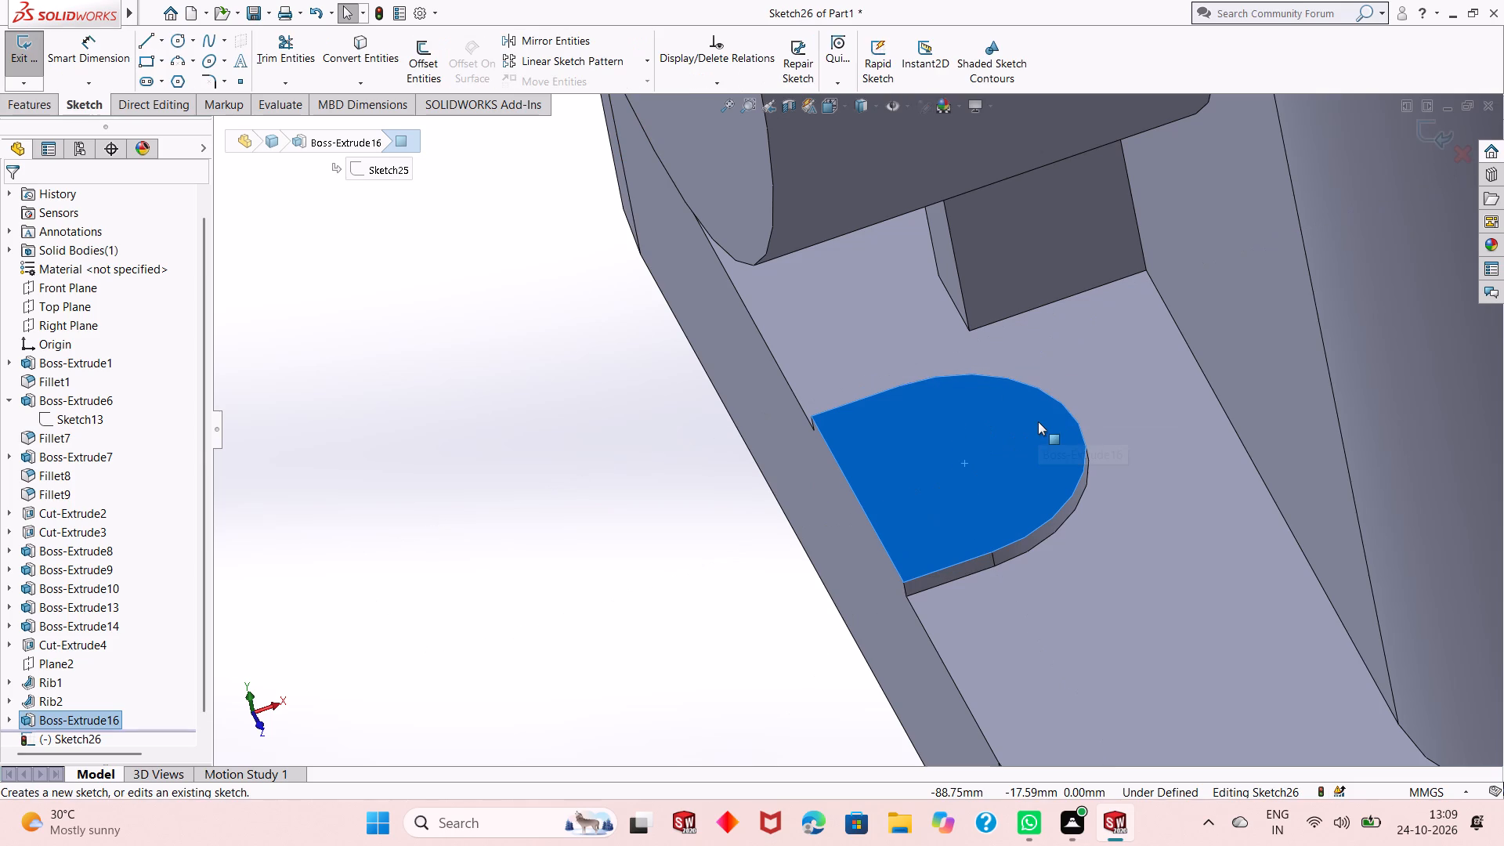
pyautogui.press('Escape')
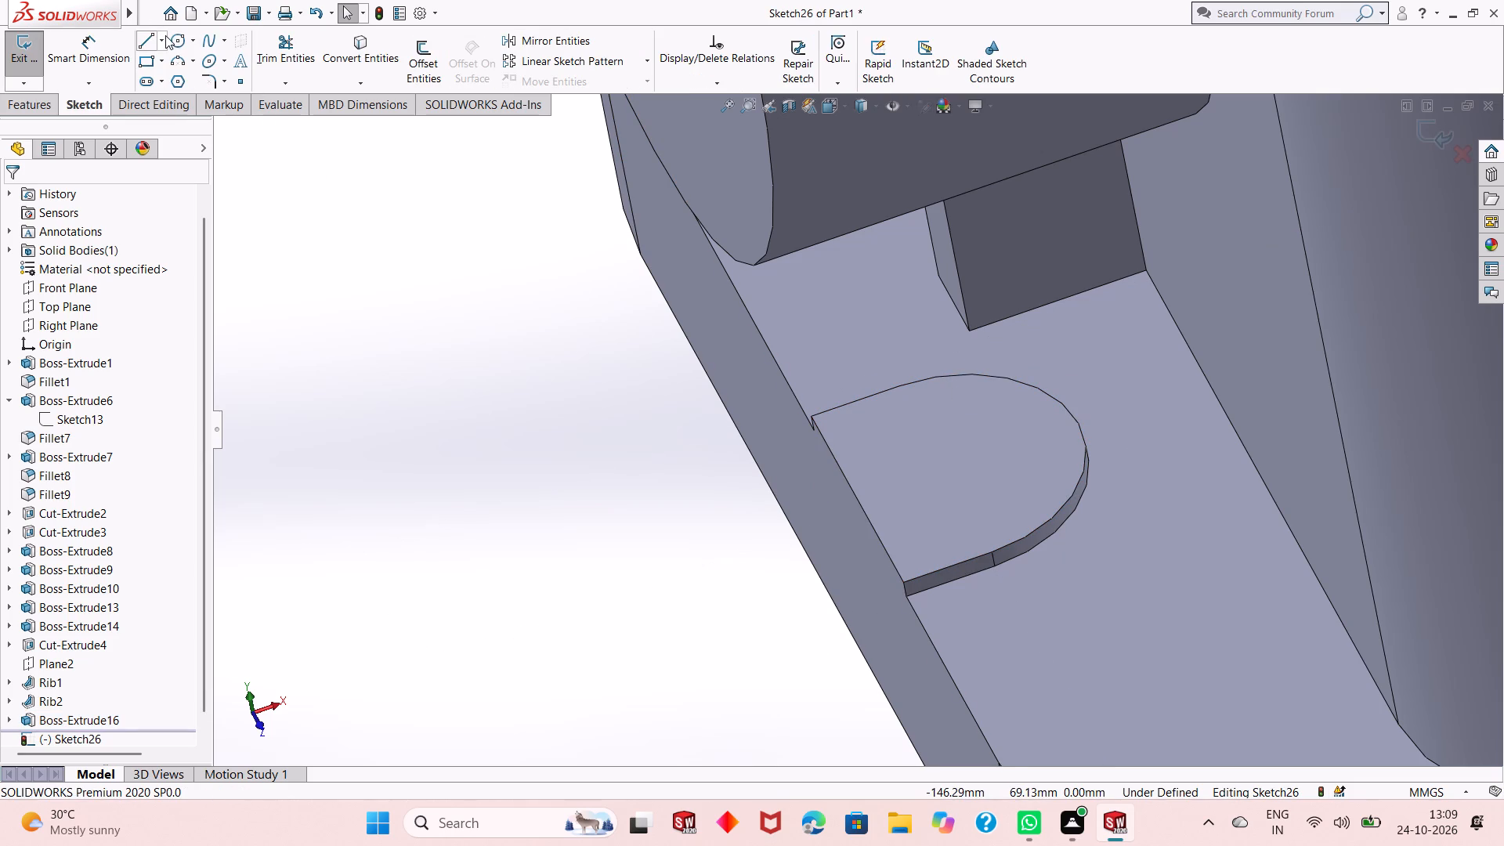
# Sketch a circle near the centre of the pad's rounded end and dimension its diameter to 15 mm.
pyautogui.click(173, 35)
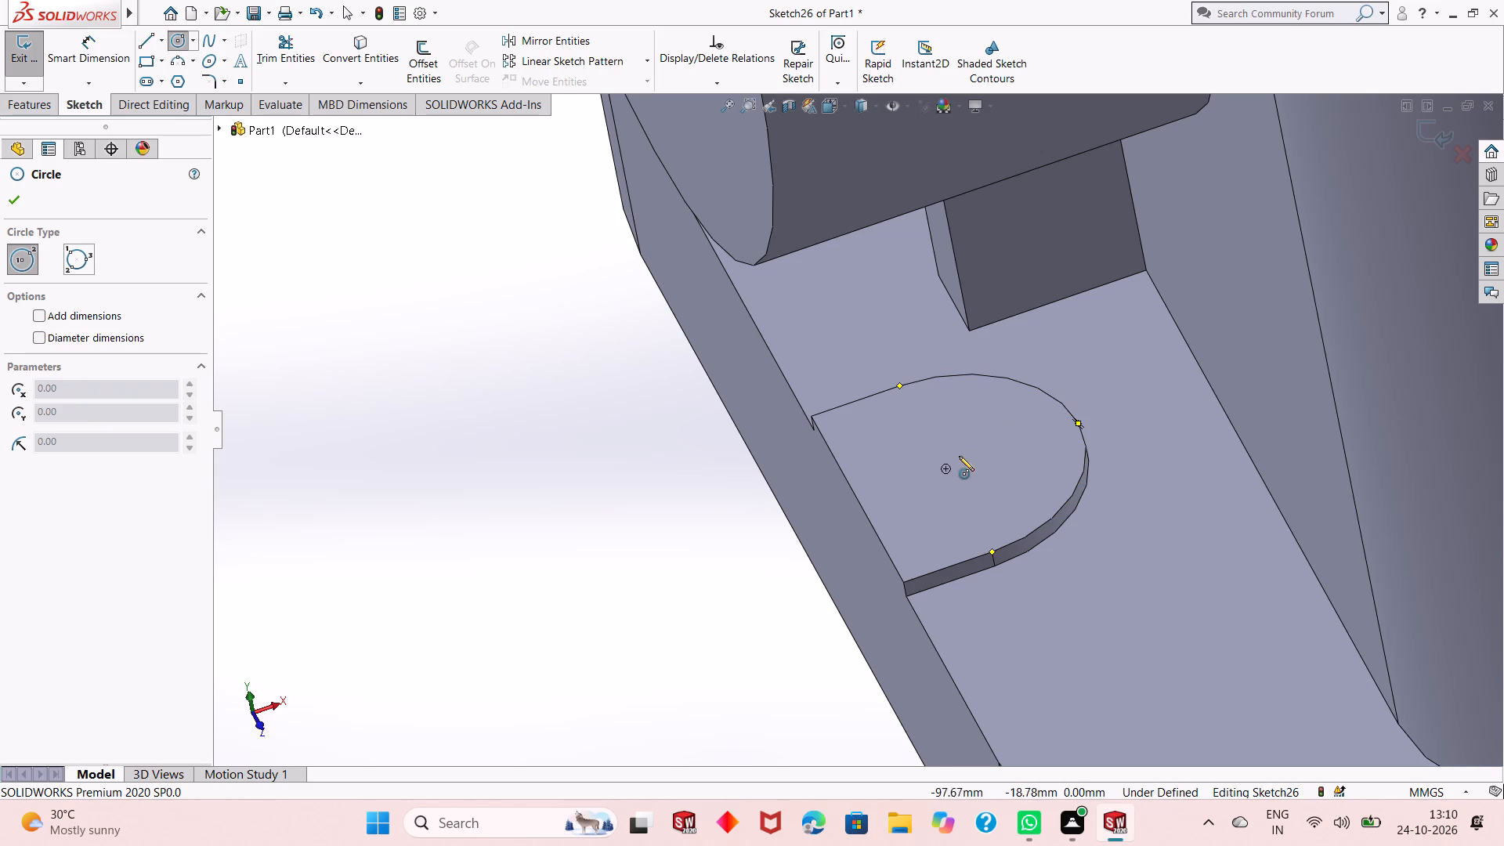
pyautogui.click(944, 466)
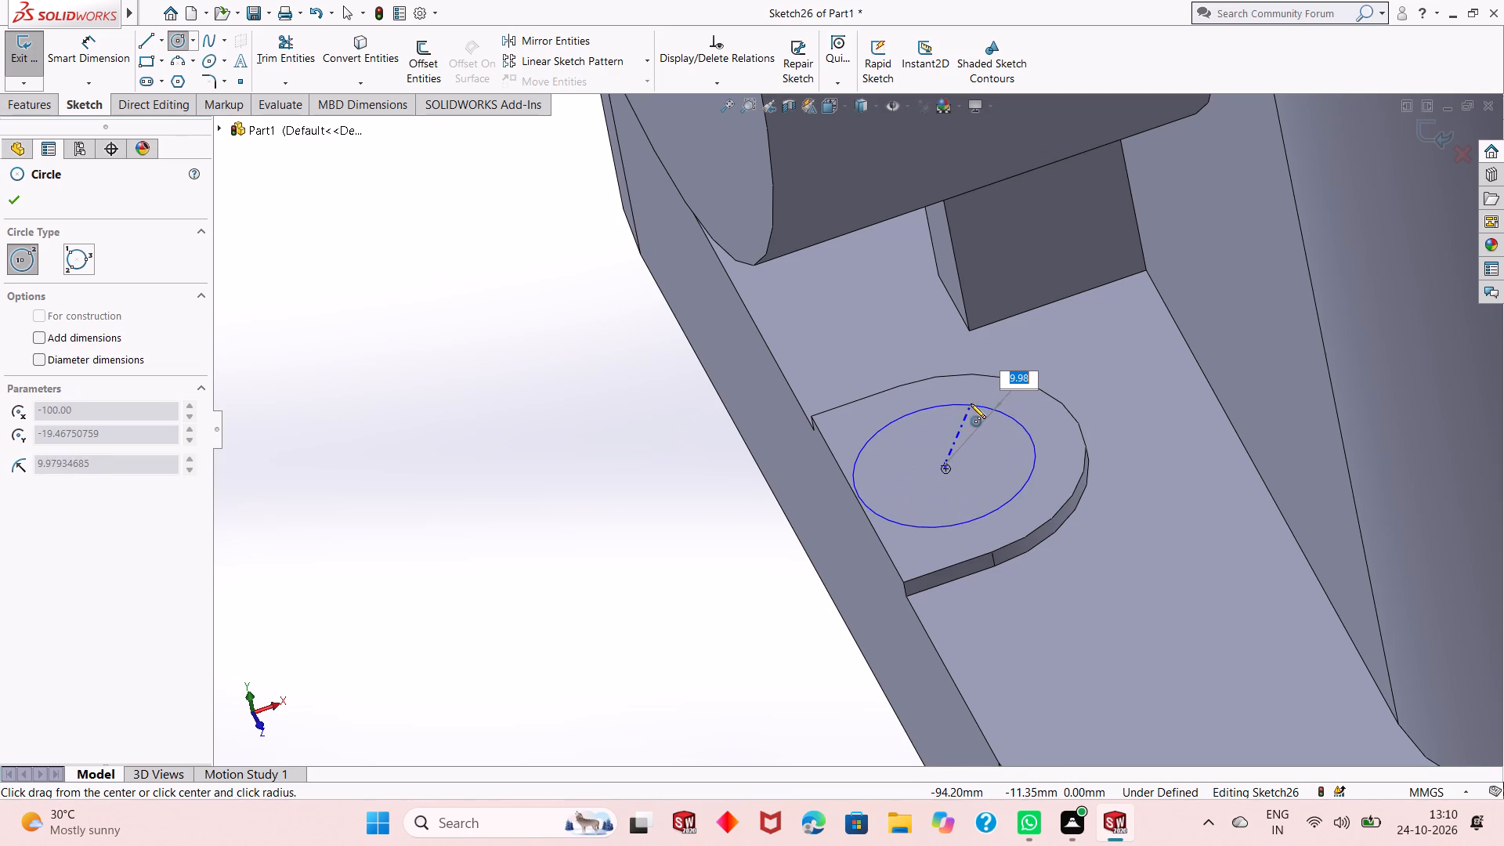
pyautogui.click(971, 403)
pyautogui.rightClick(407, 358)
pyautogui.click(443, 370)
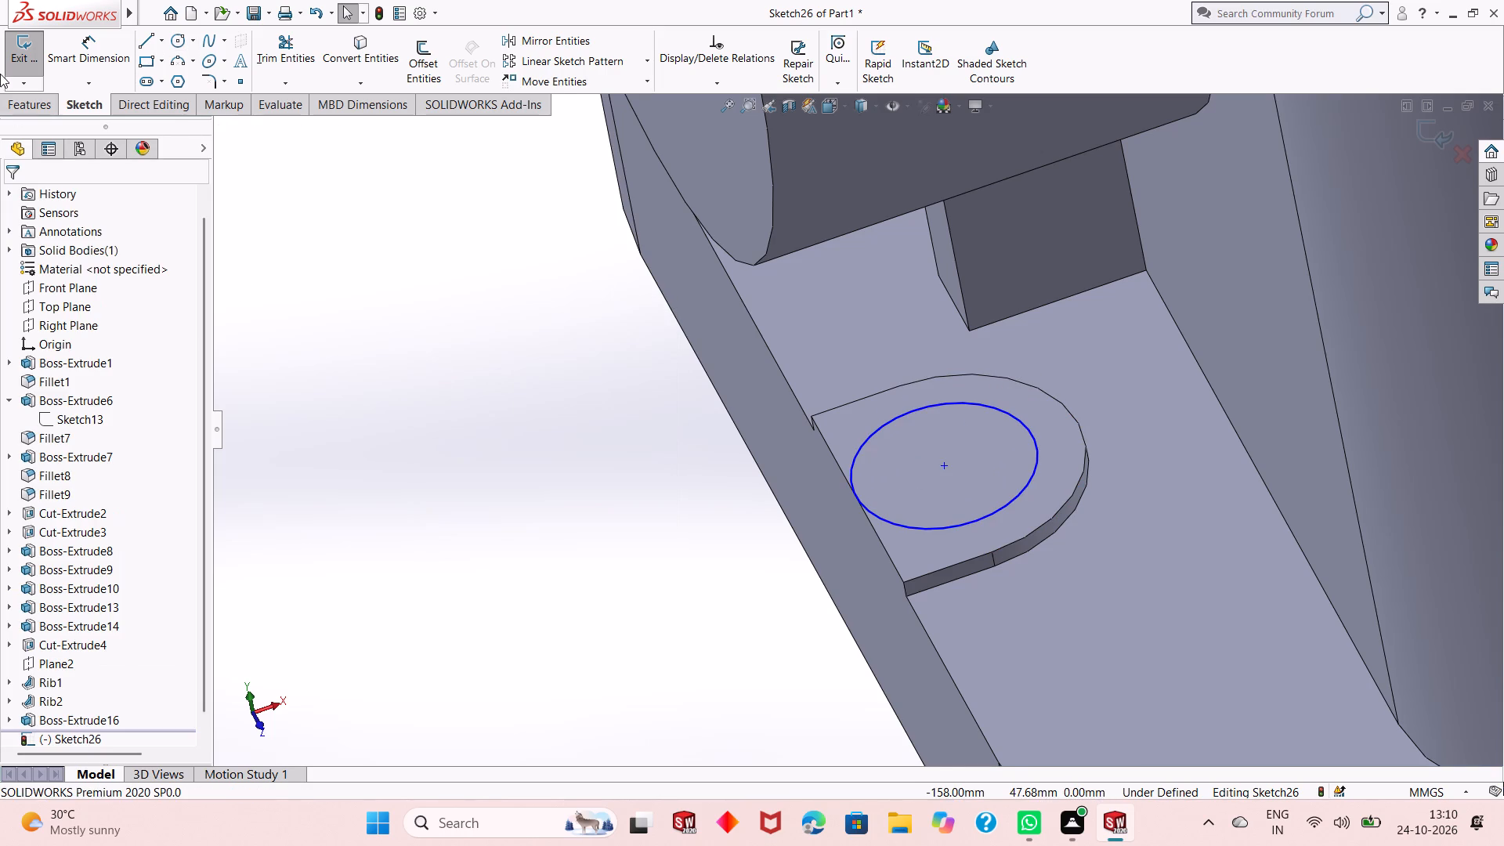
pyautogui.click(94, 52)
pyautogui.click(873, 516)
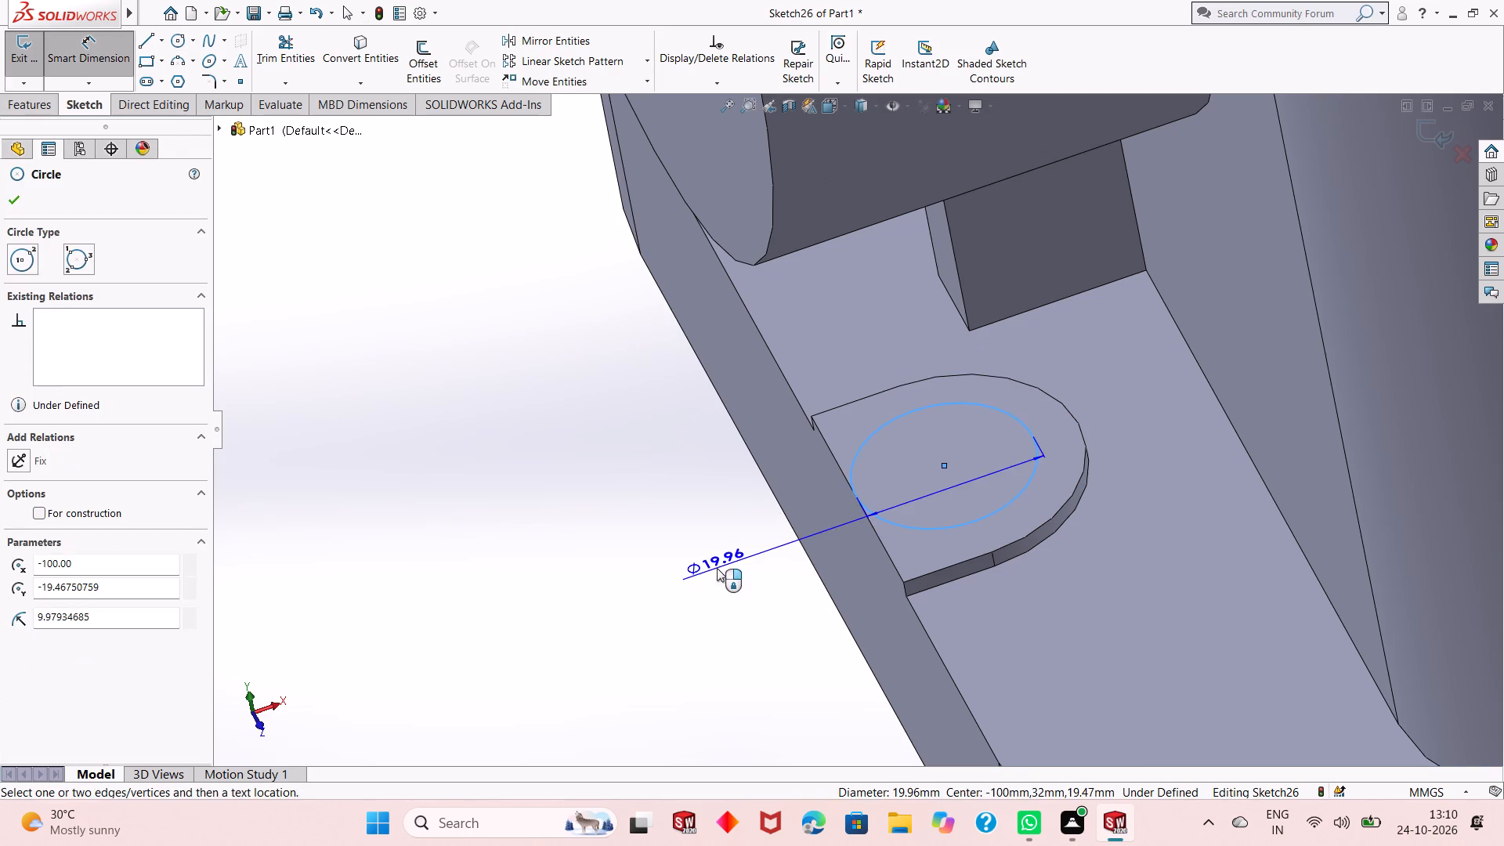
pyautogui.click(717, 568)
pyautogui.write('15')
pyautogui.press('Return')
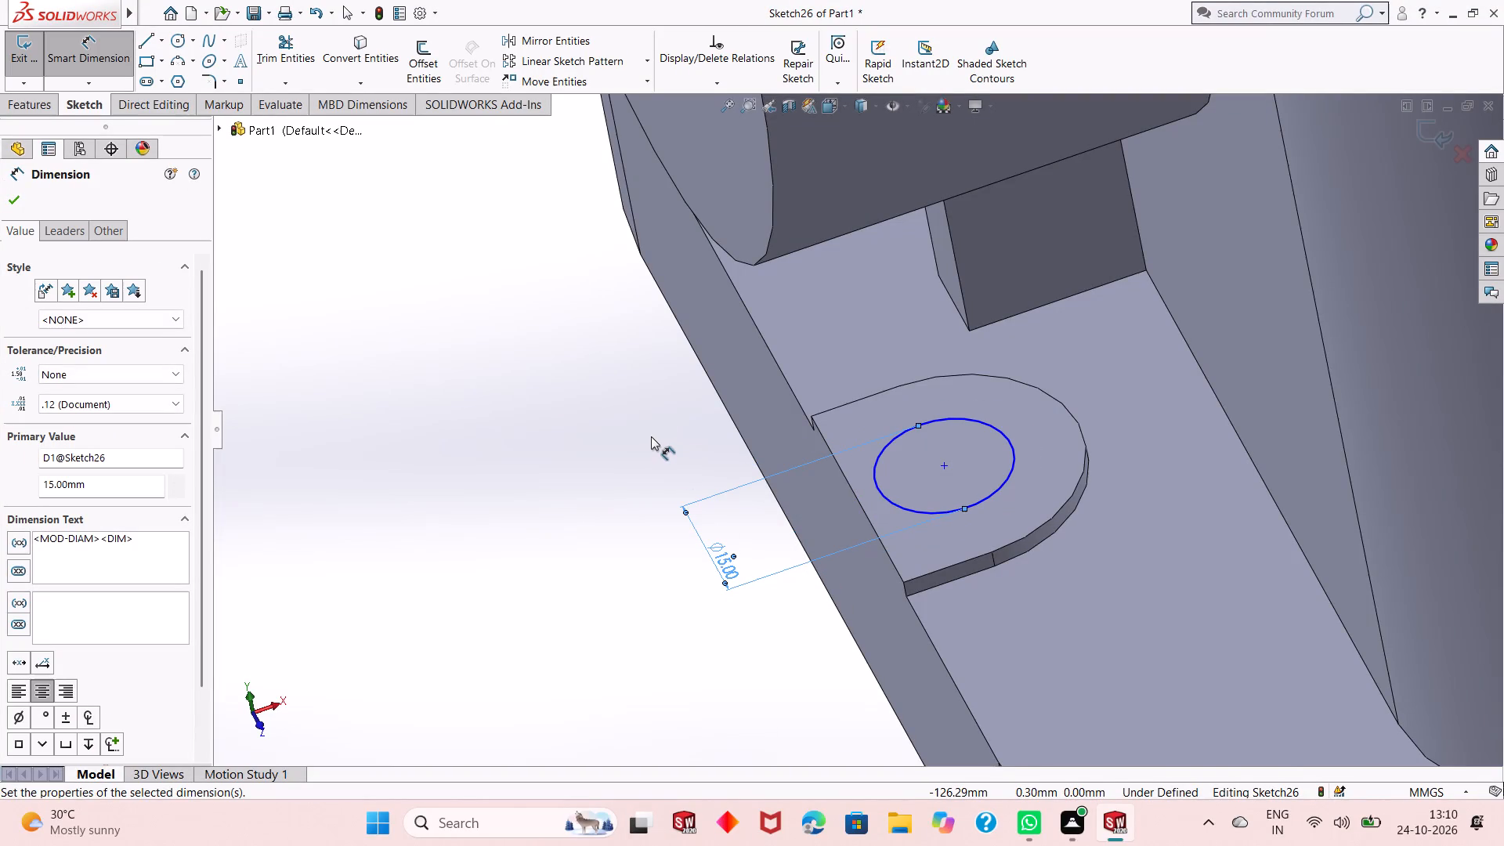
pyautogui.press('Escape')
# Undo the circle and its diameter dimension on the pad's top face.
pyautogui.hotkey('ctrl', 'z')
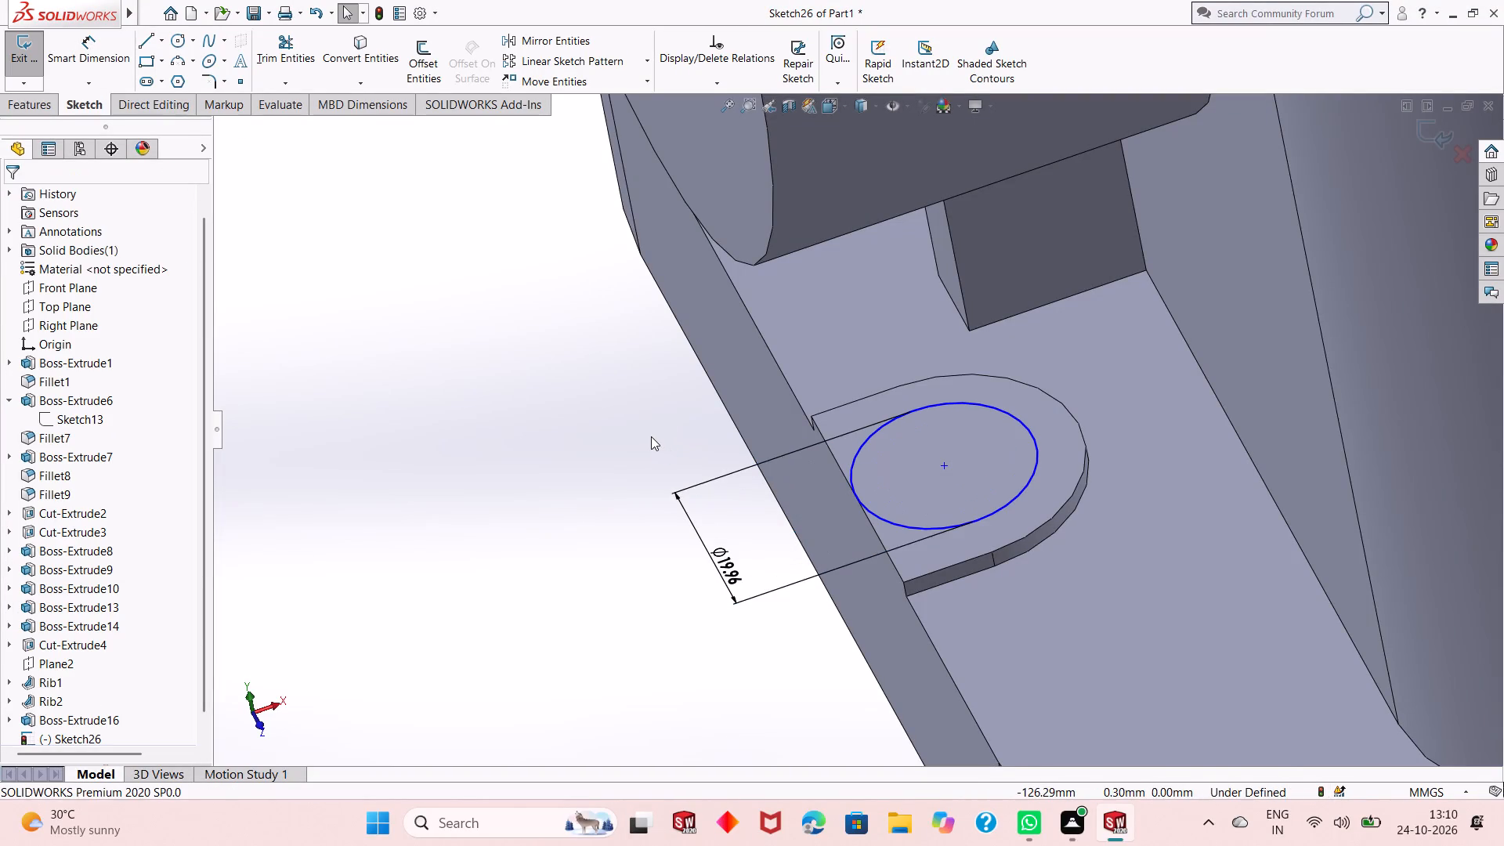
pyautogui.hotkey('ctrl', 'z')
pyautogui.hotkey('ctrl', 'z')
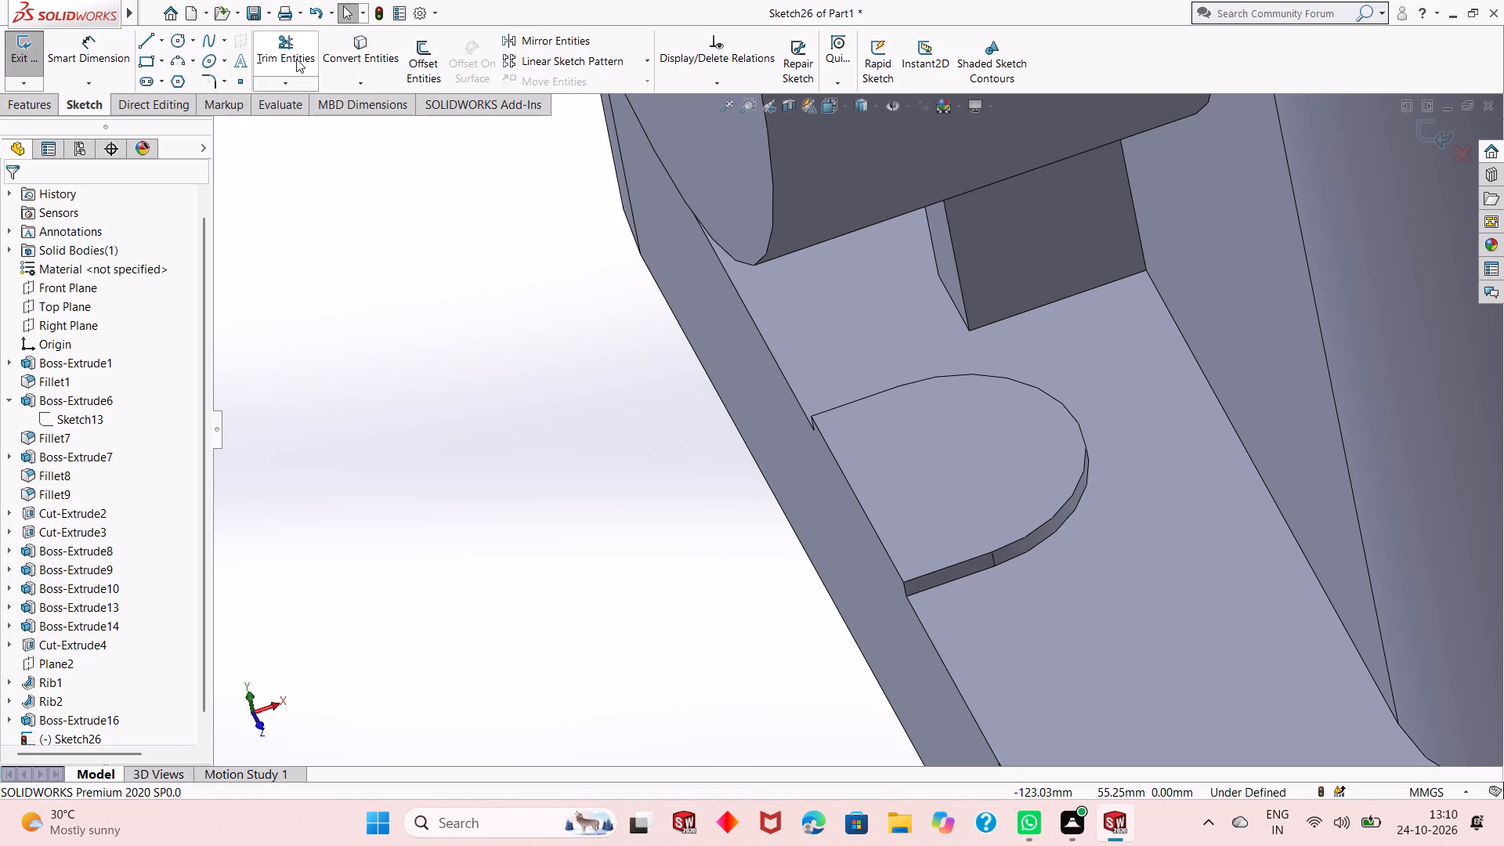
# Sketch a 15 mm diameter circle on the pad's top face, centred exactly on the centre of its rounded end.
pyautogui.click(174, 38)
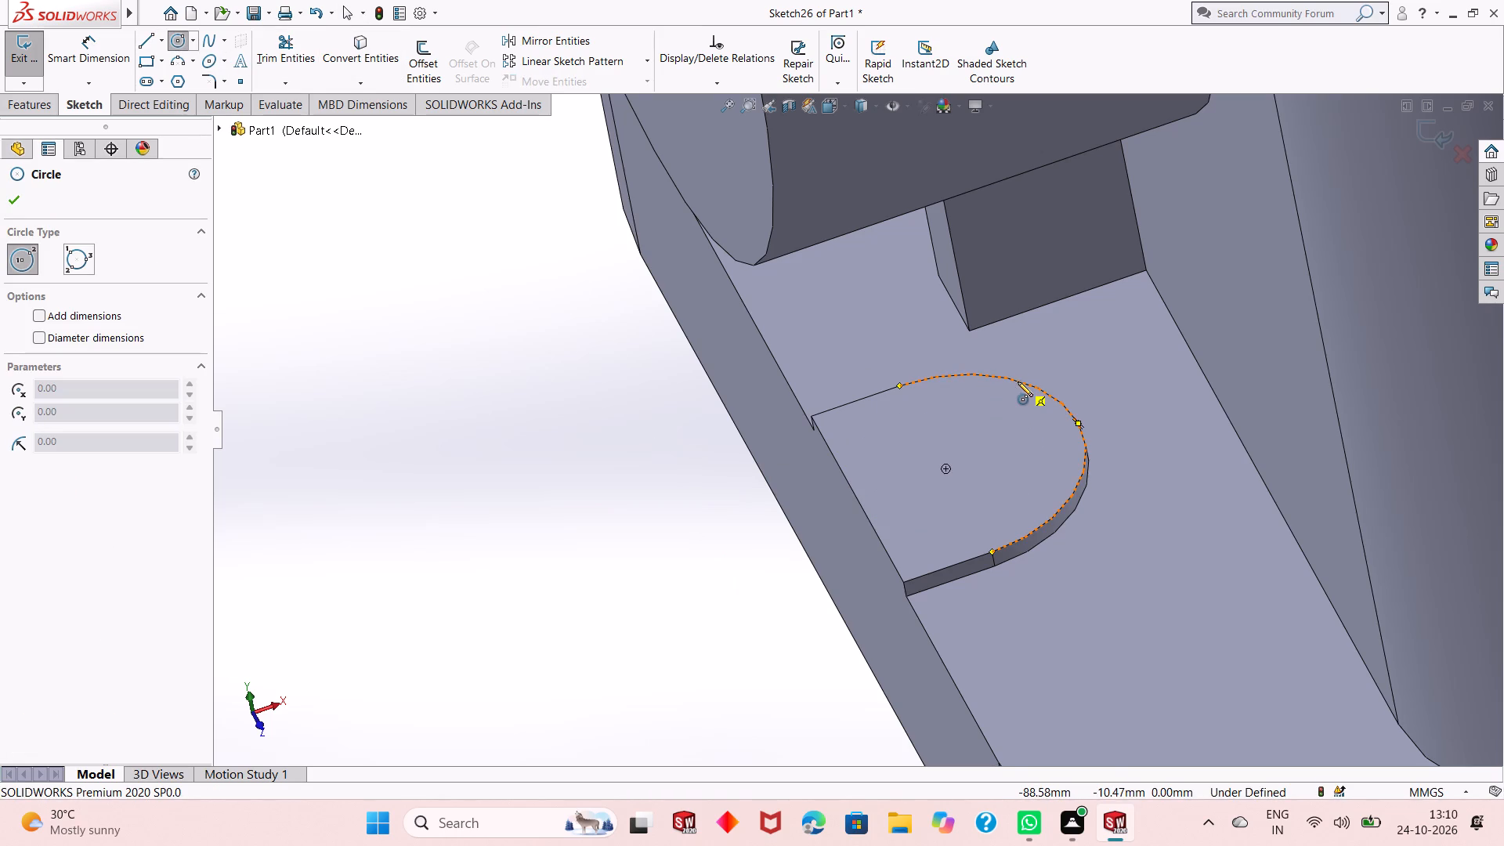
pyautogui.click(945, 468)
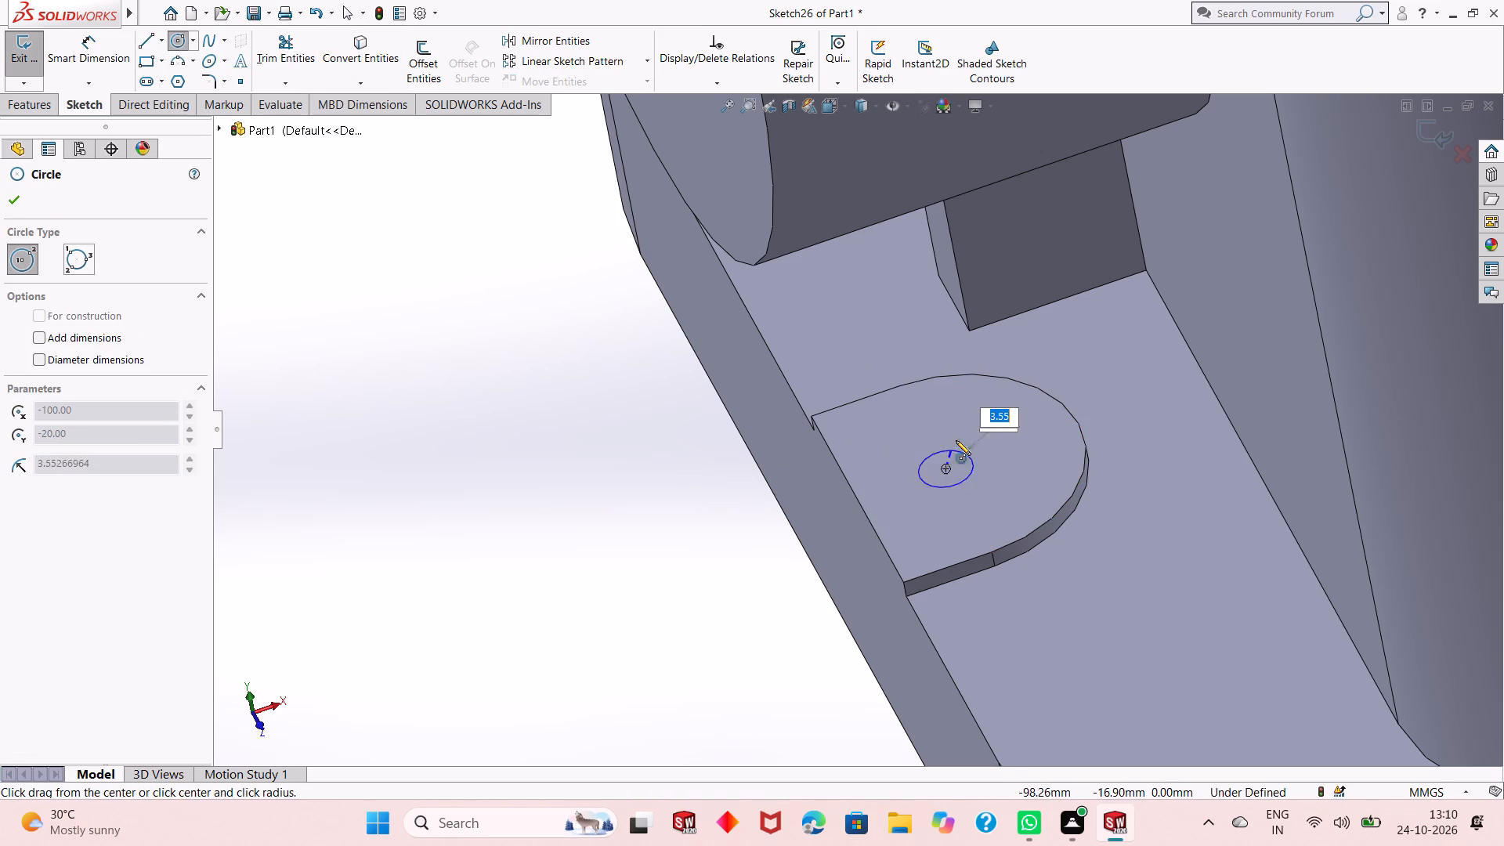
pyautogui.click(963, 425)
pyautogui.rightClick(215, 389)
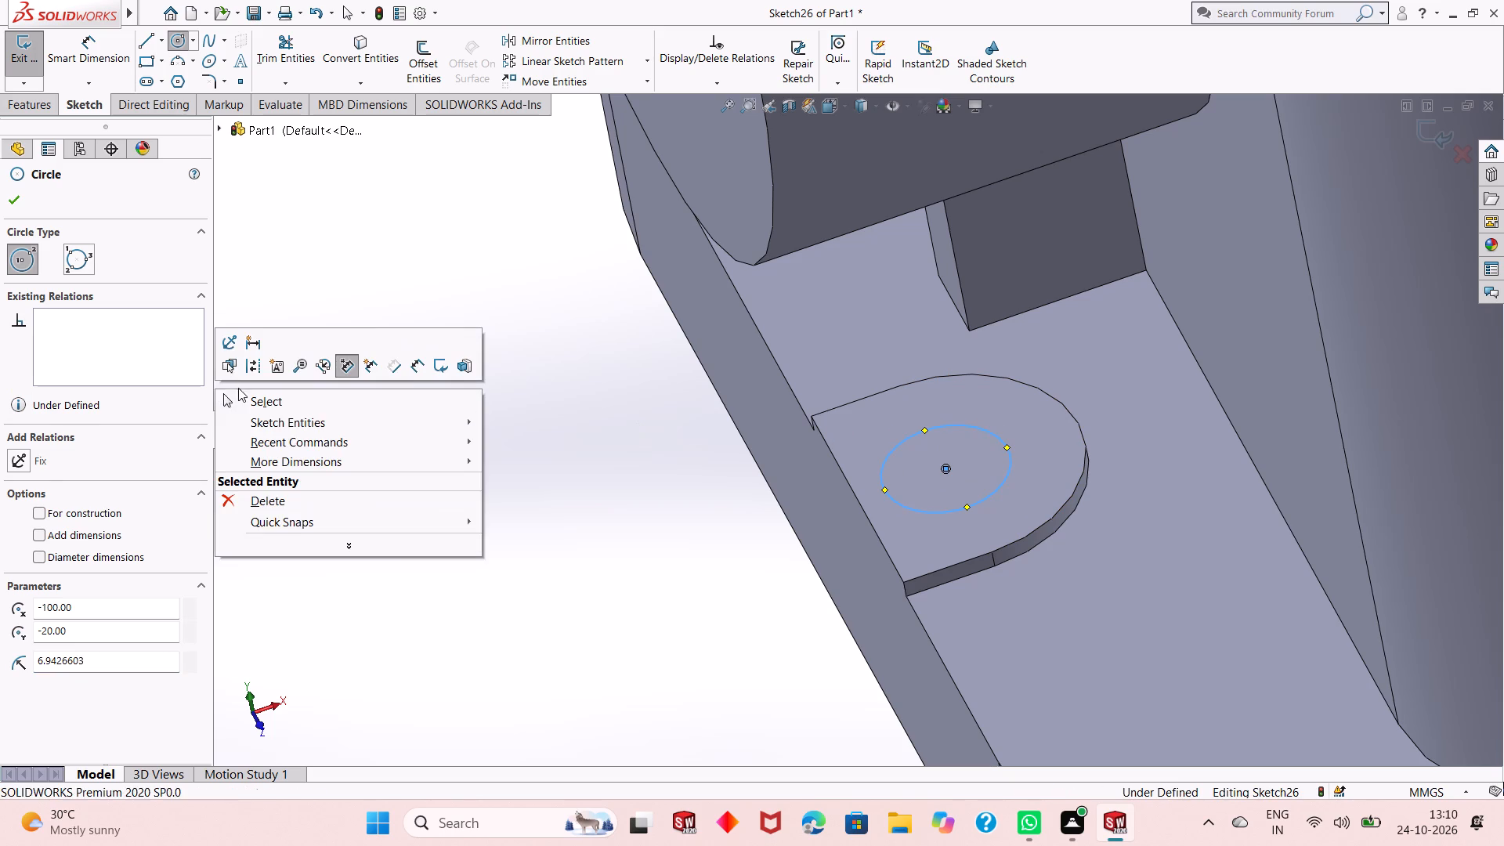
pyautogui.click(247, 397)
pyautogui.click(95, 56)
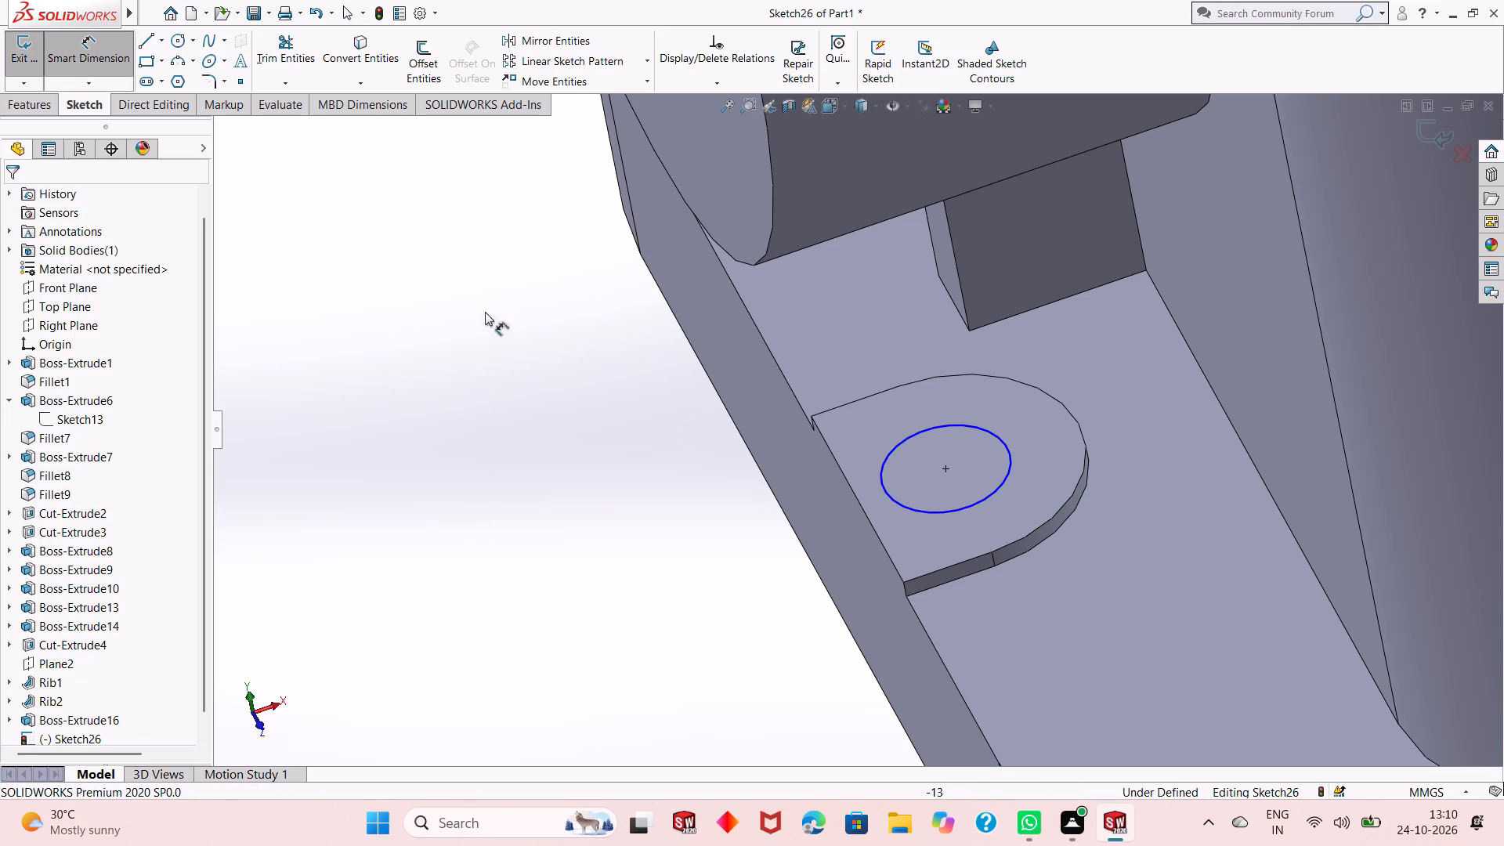
pyautogui.click(945, 514)
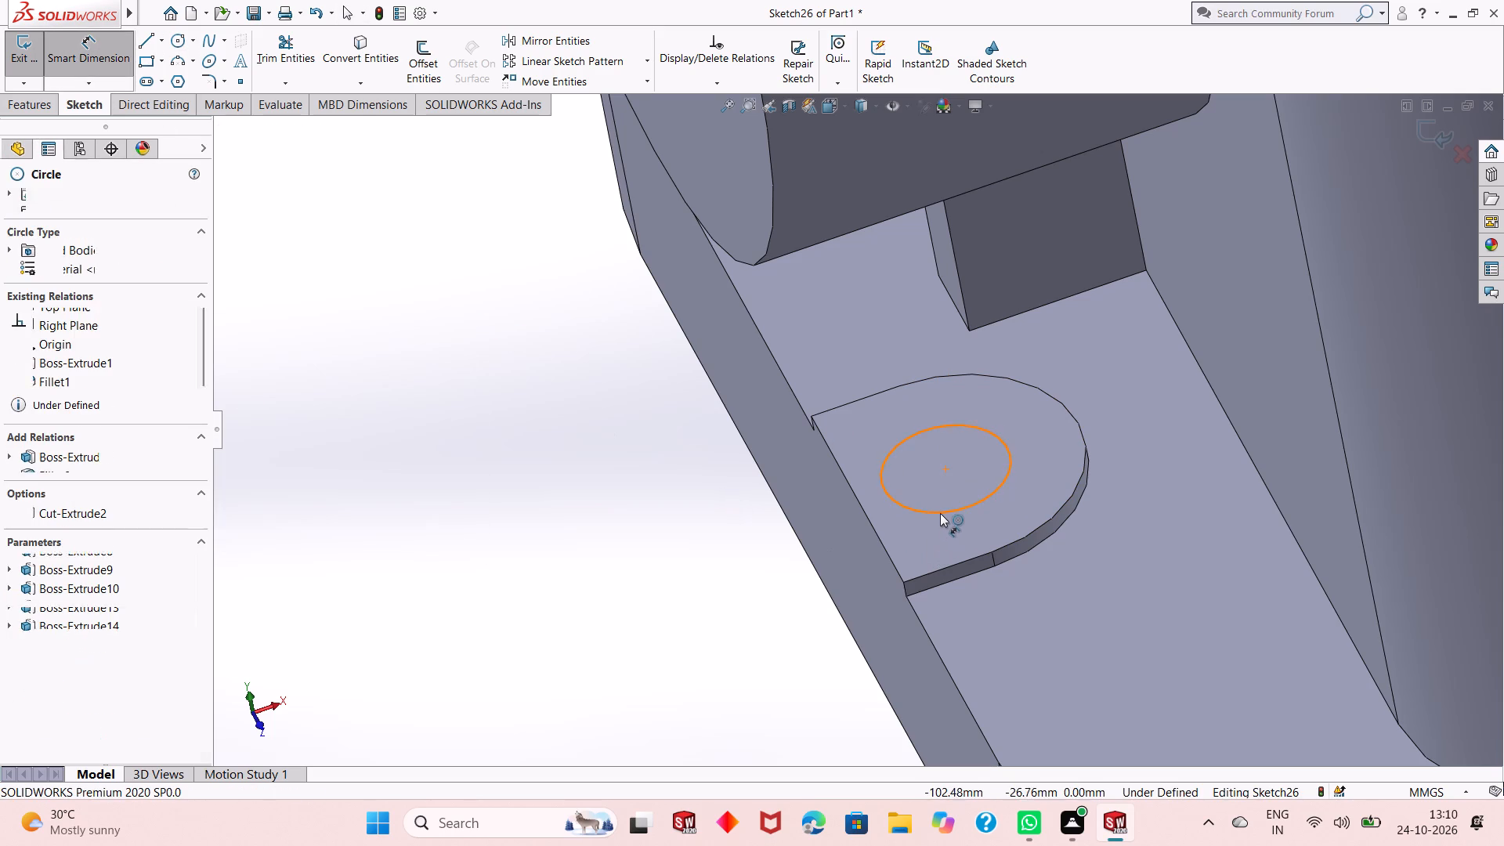
pyautogui.click(660, 584)
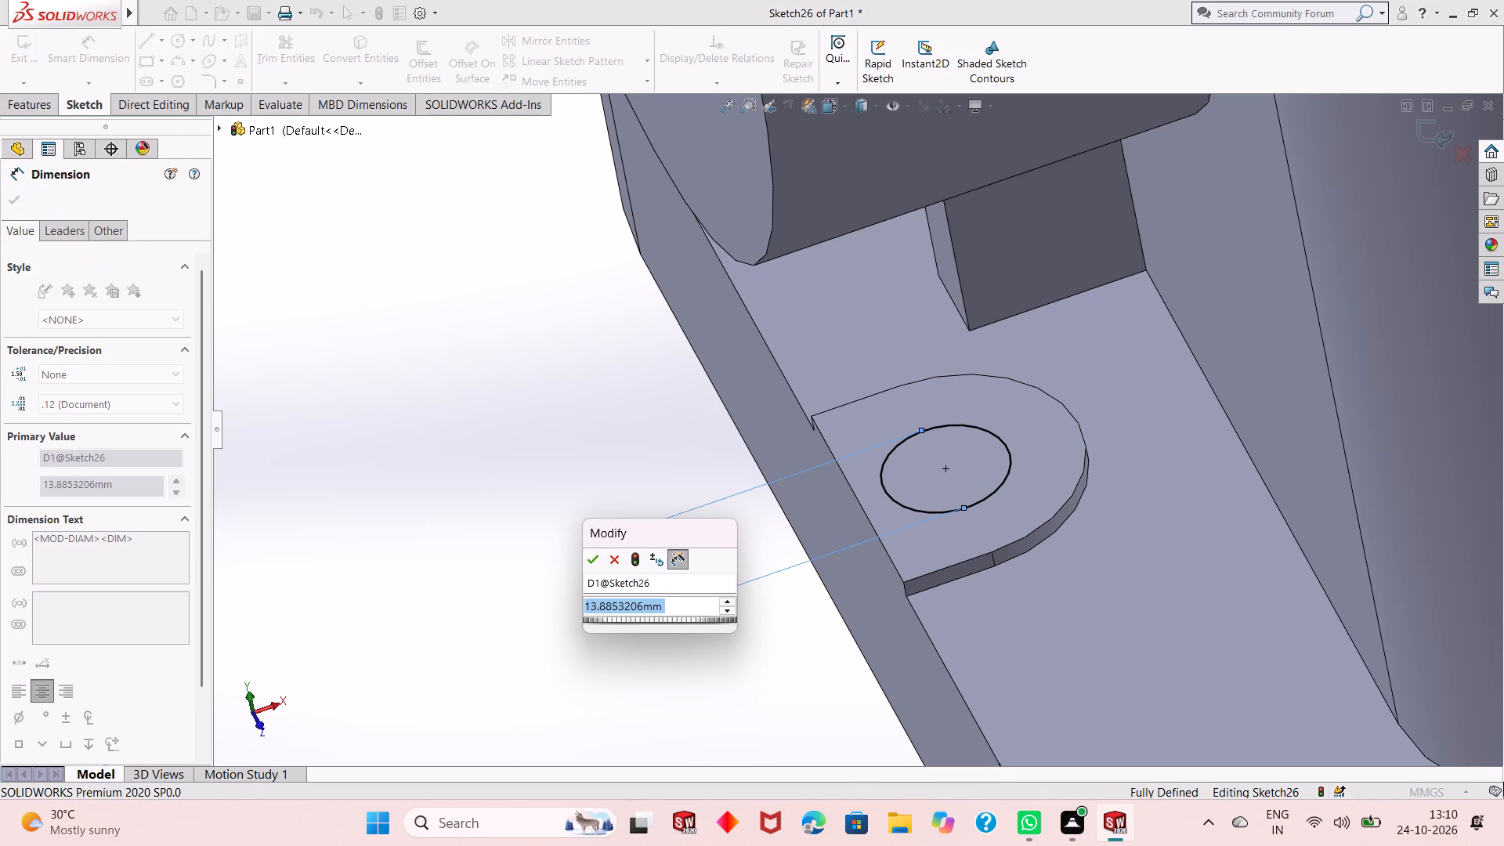
pyautogui.write('15')
pyautogui.press('Return')
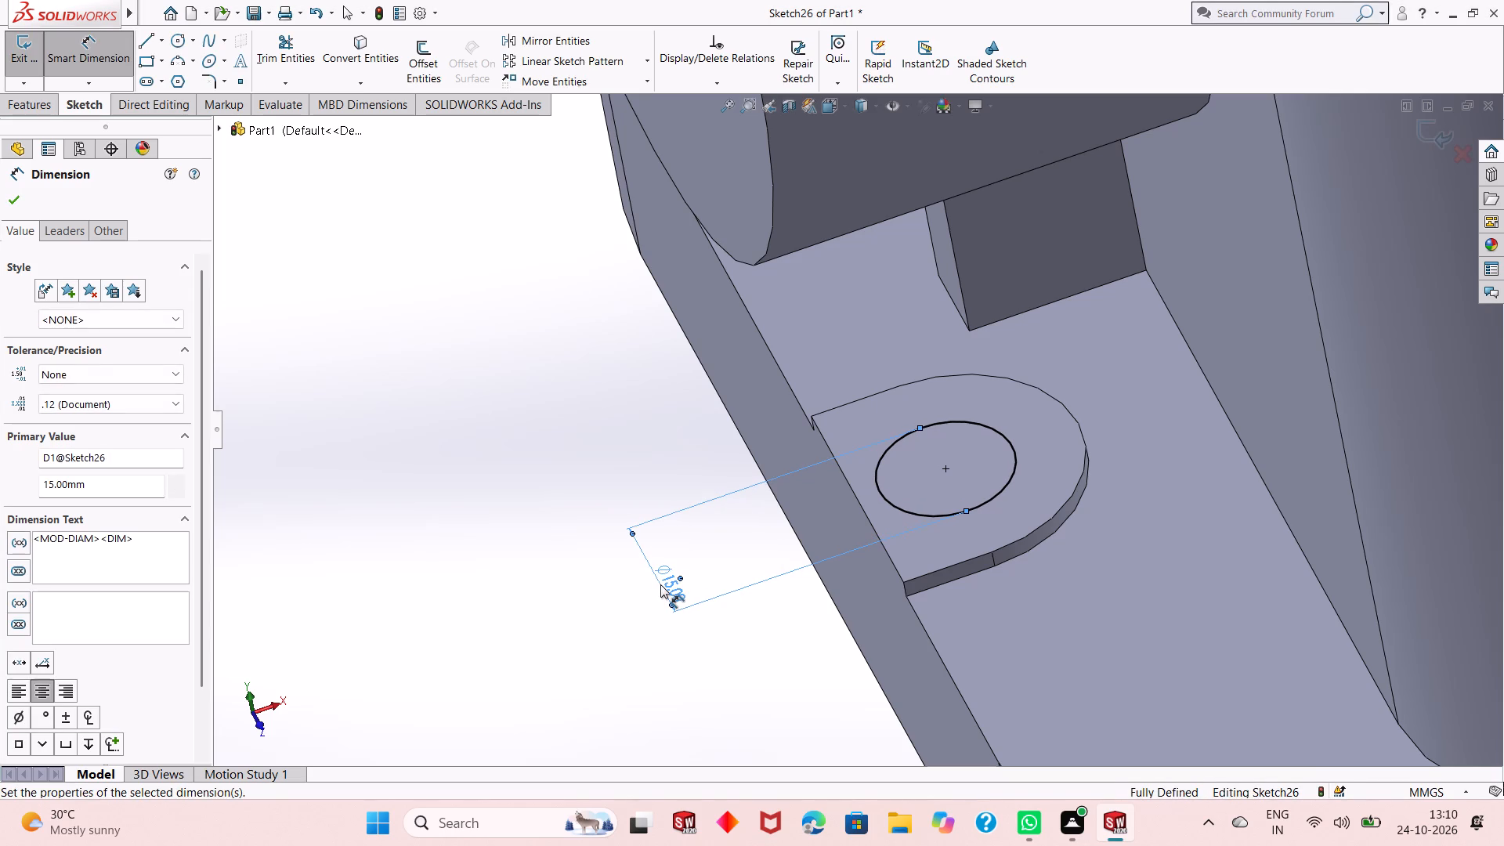
pyautogui.rightClick(446, 340)
pyautogui.click(475, 392)
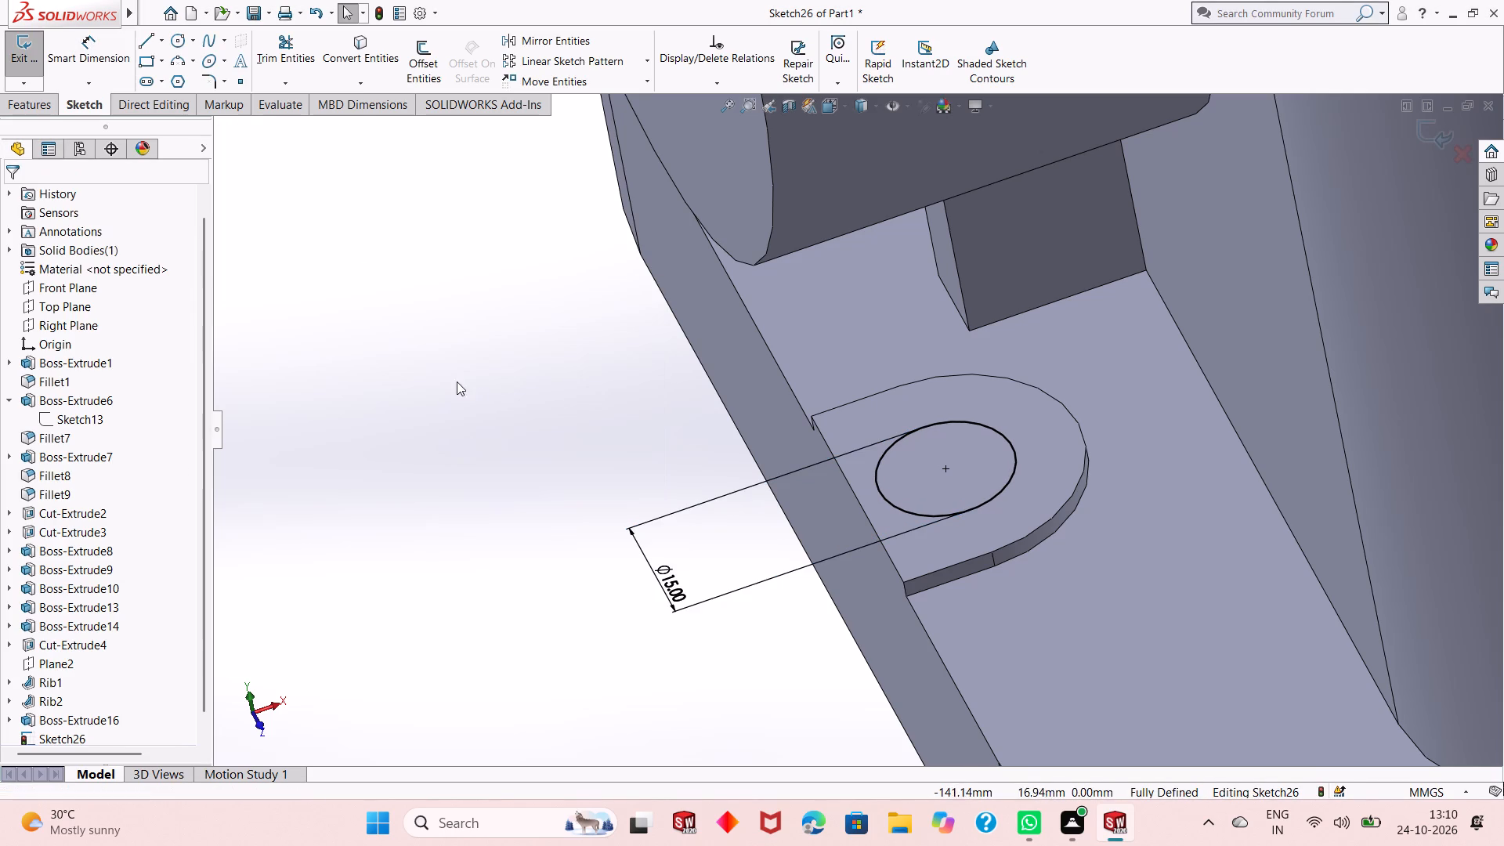
# Sketch two 10 mm lines from the circle's opposite sides to the pad's straight edge and join their ends along that edge.
pyautogui.click(146, 34)
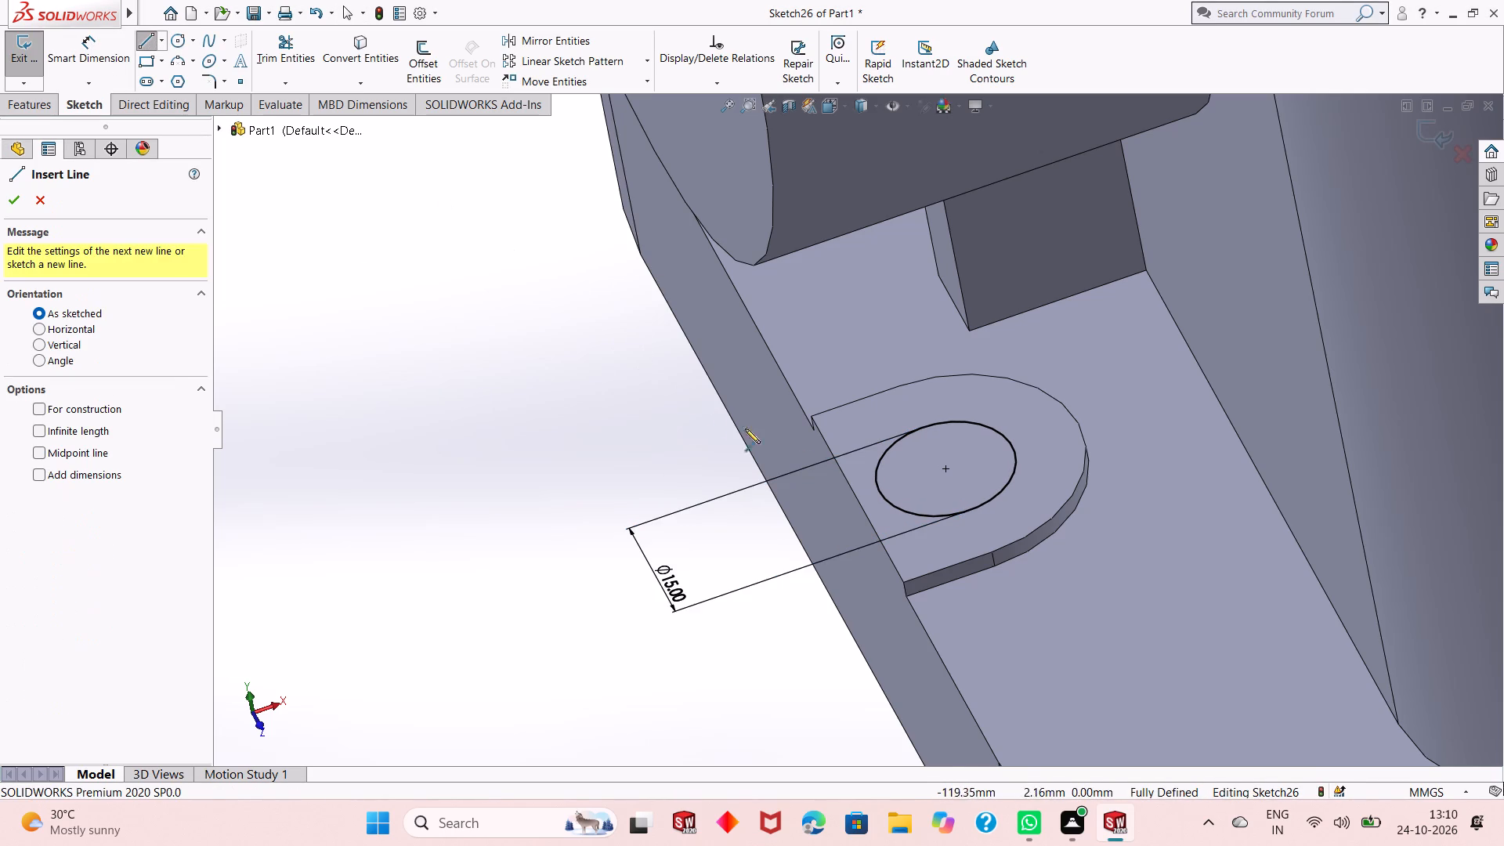
pyautogui.scroll(-2, 901, 467)
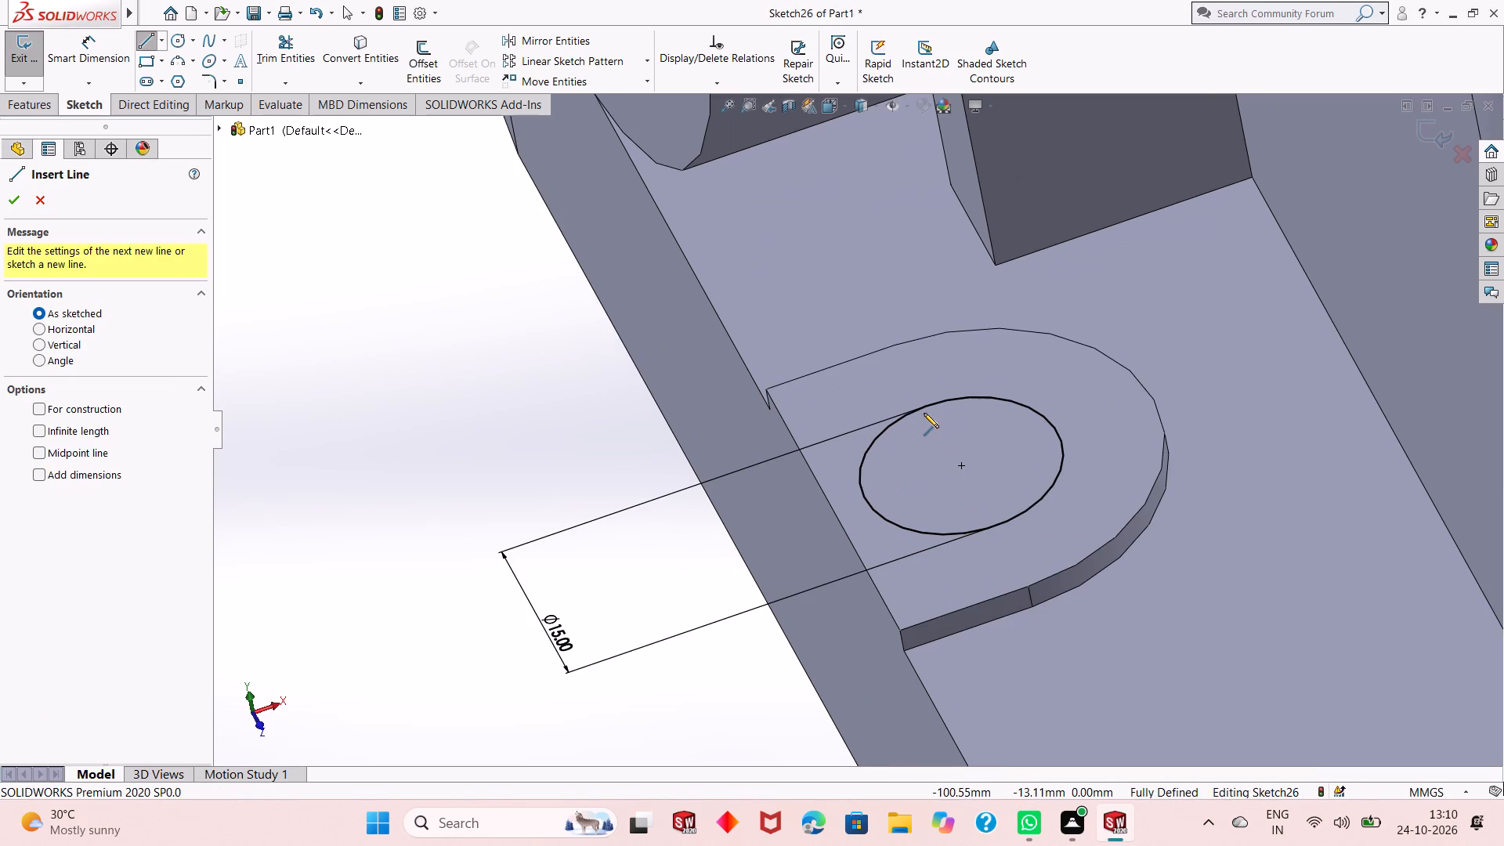
pyautogui.click(927, 407)
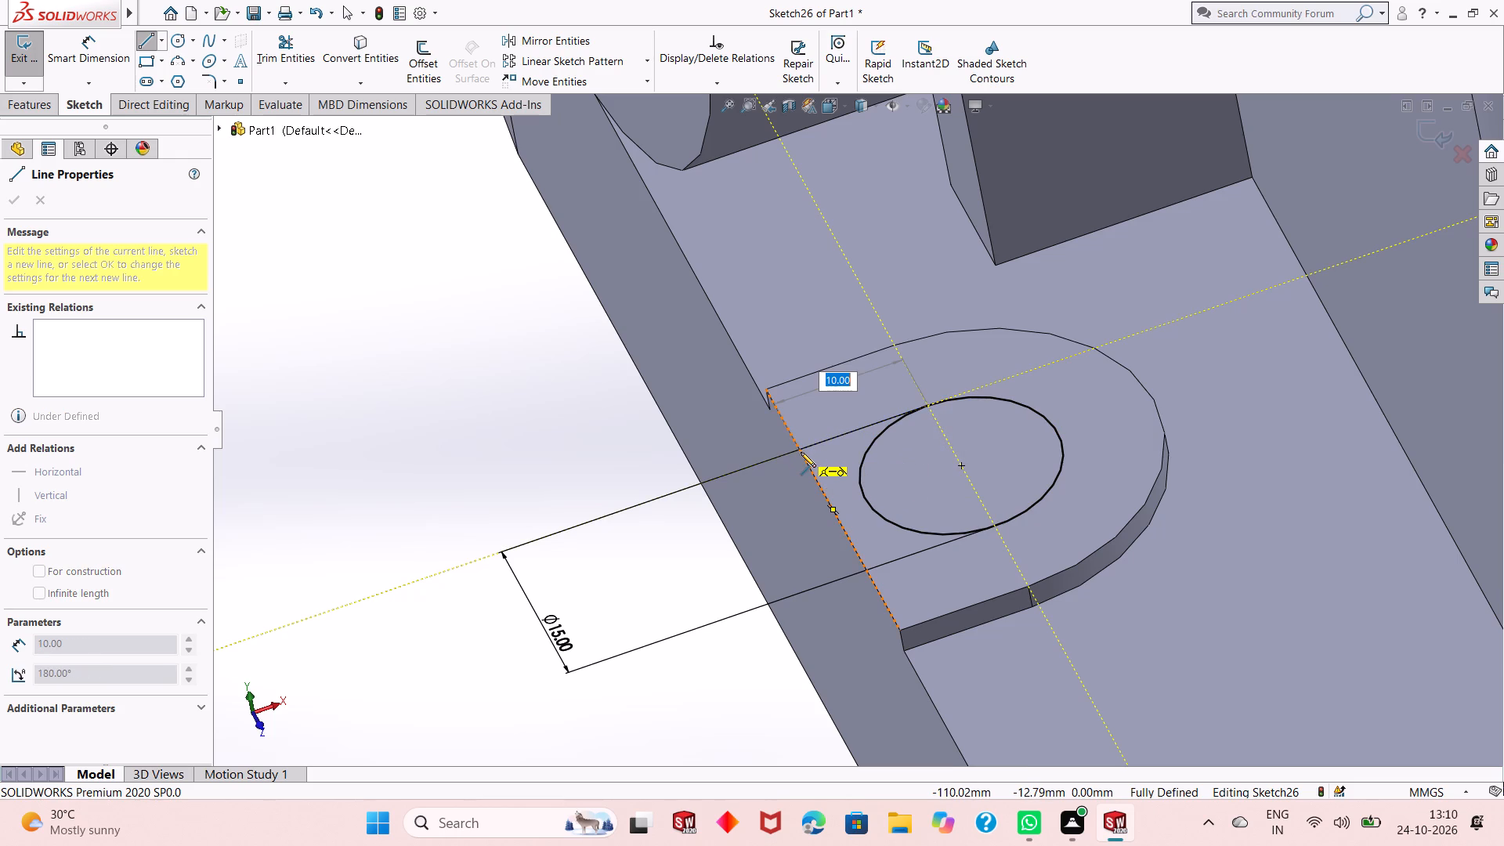
pyautogui.click(801, 452)
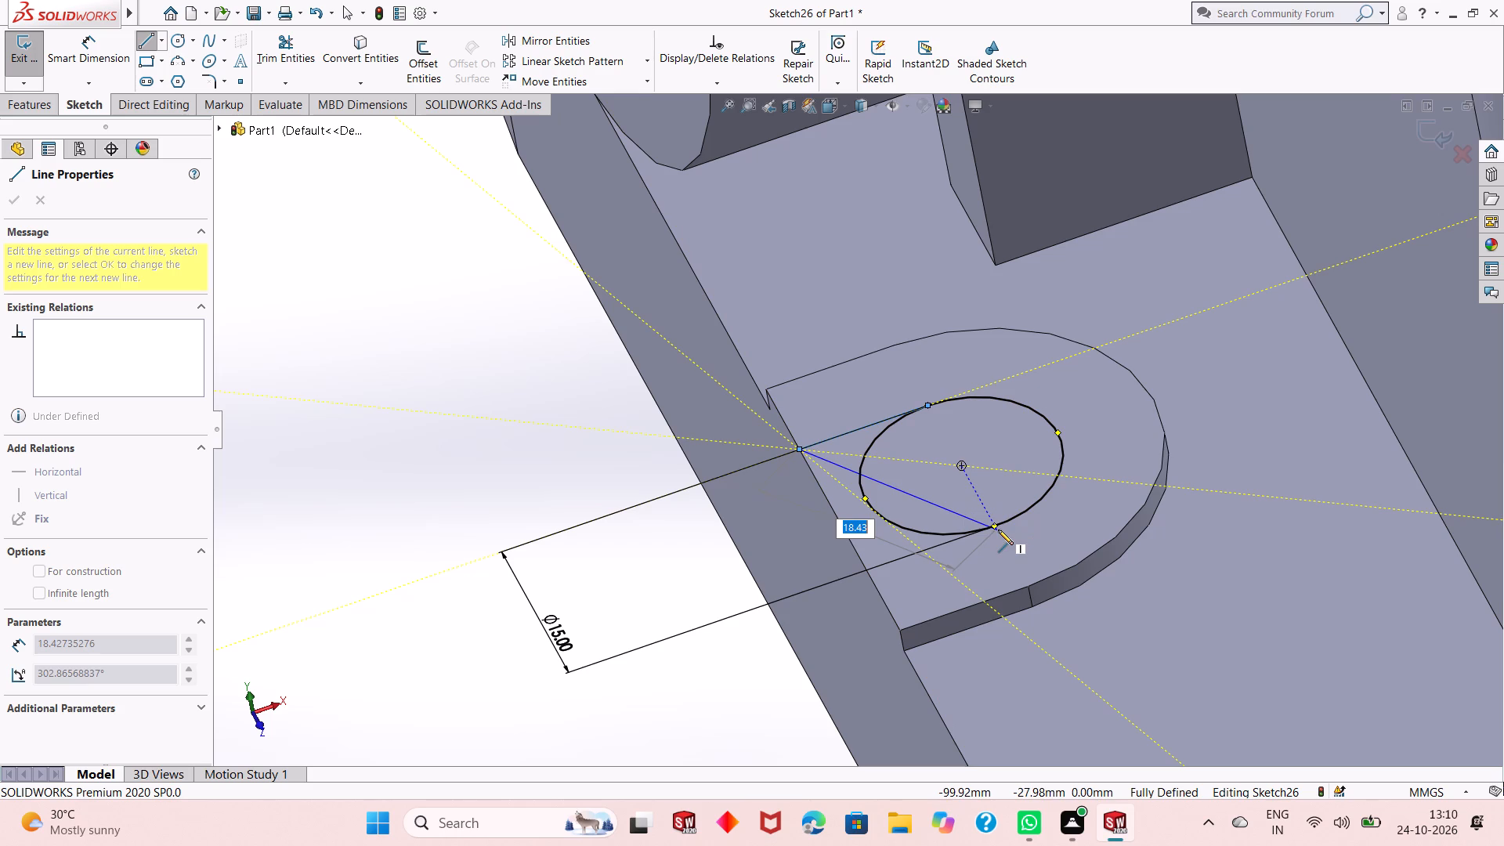
pyautogui.click(869, 569)
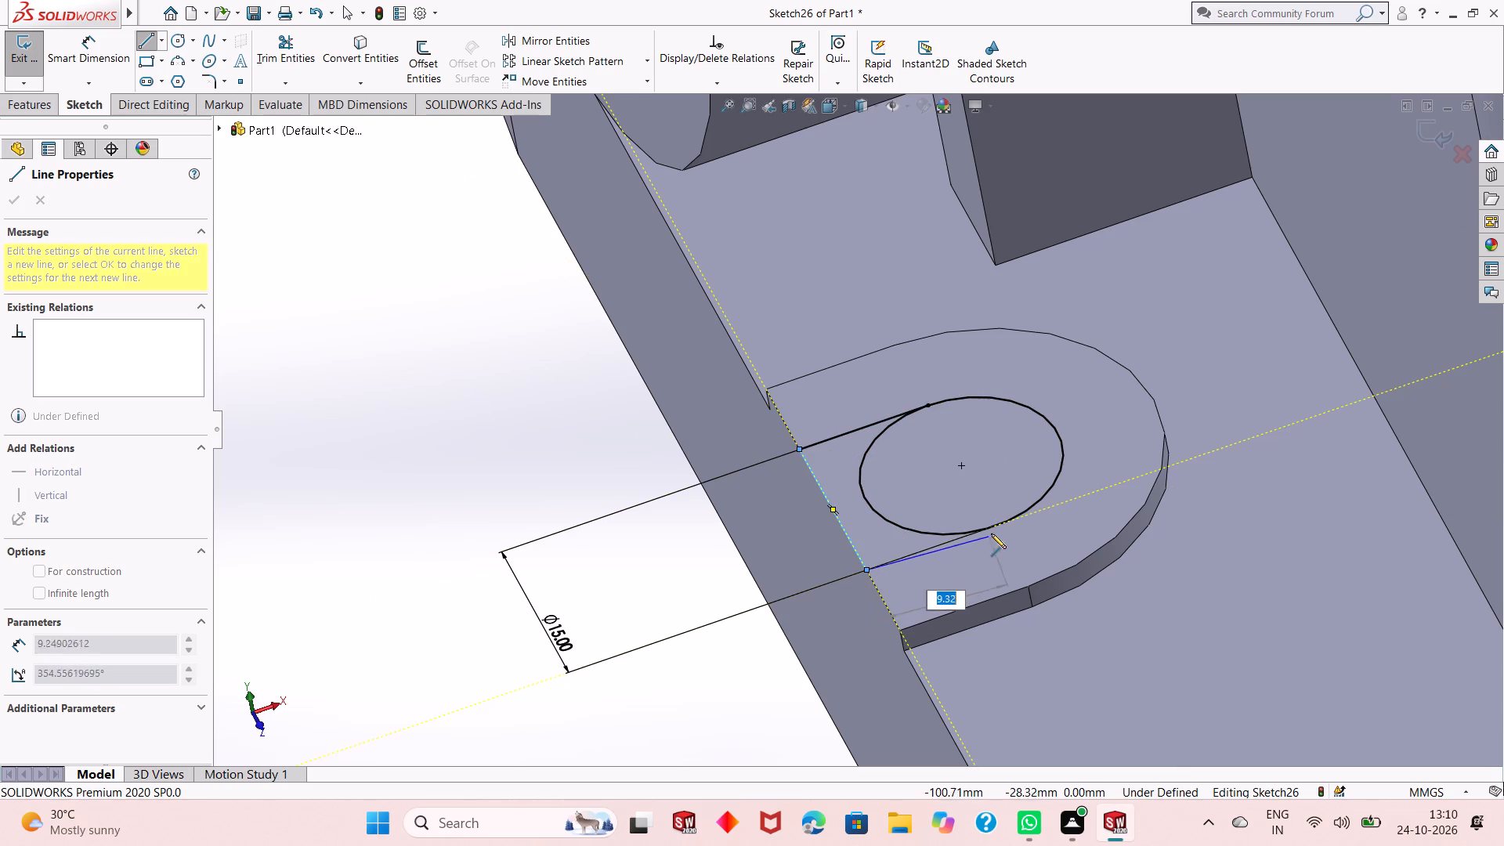
pyautogui.click(995, 526)
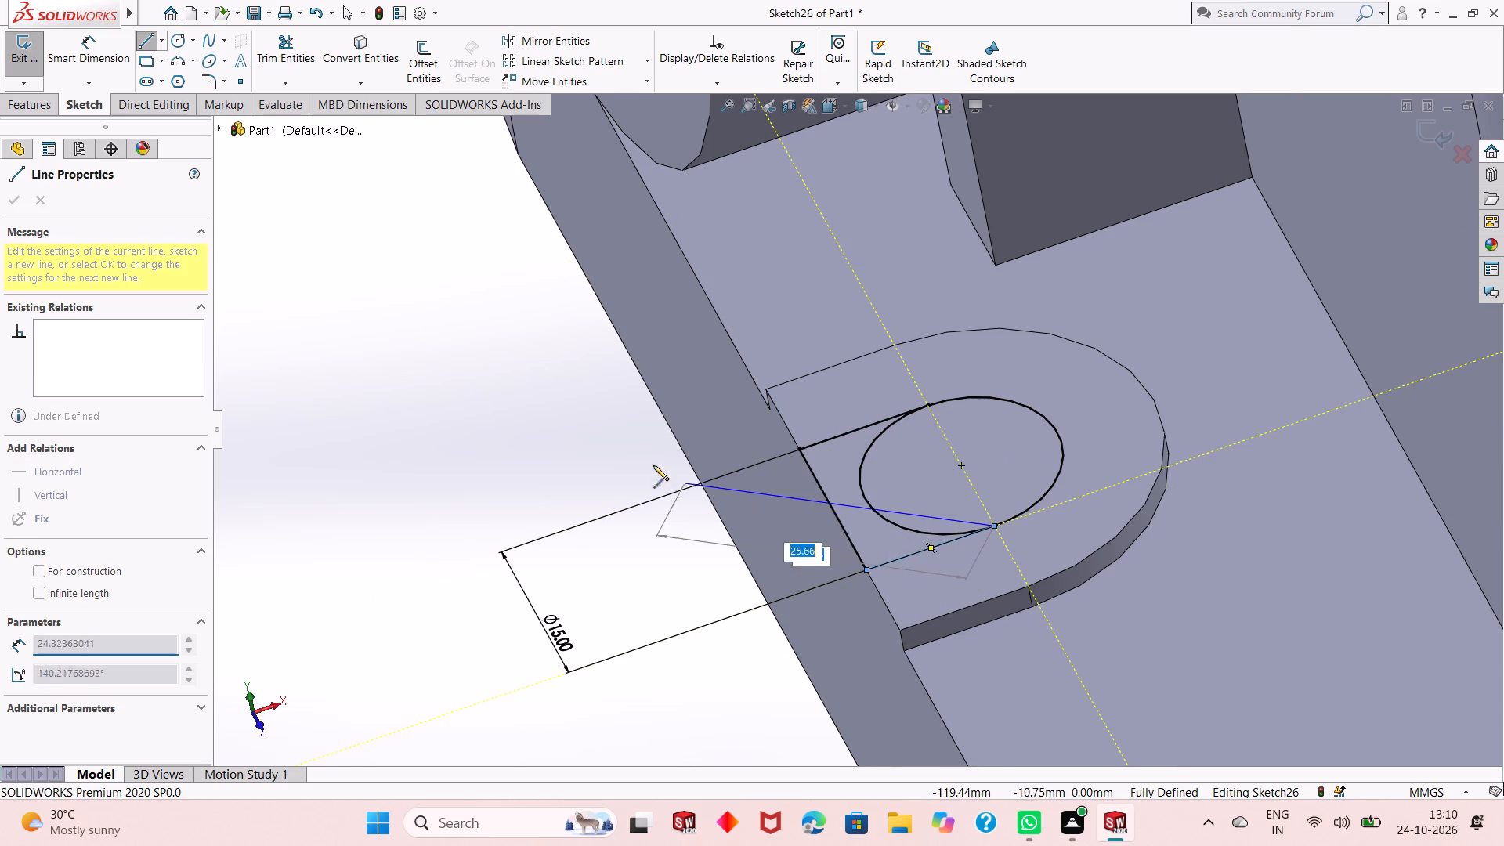
pyautogui.rightClick(614, 436)
pyautogui.click(648, 449)
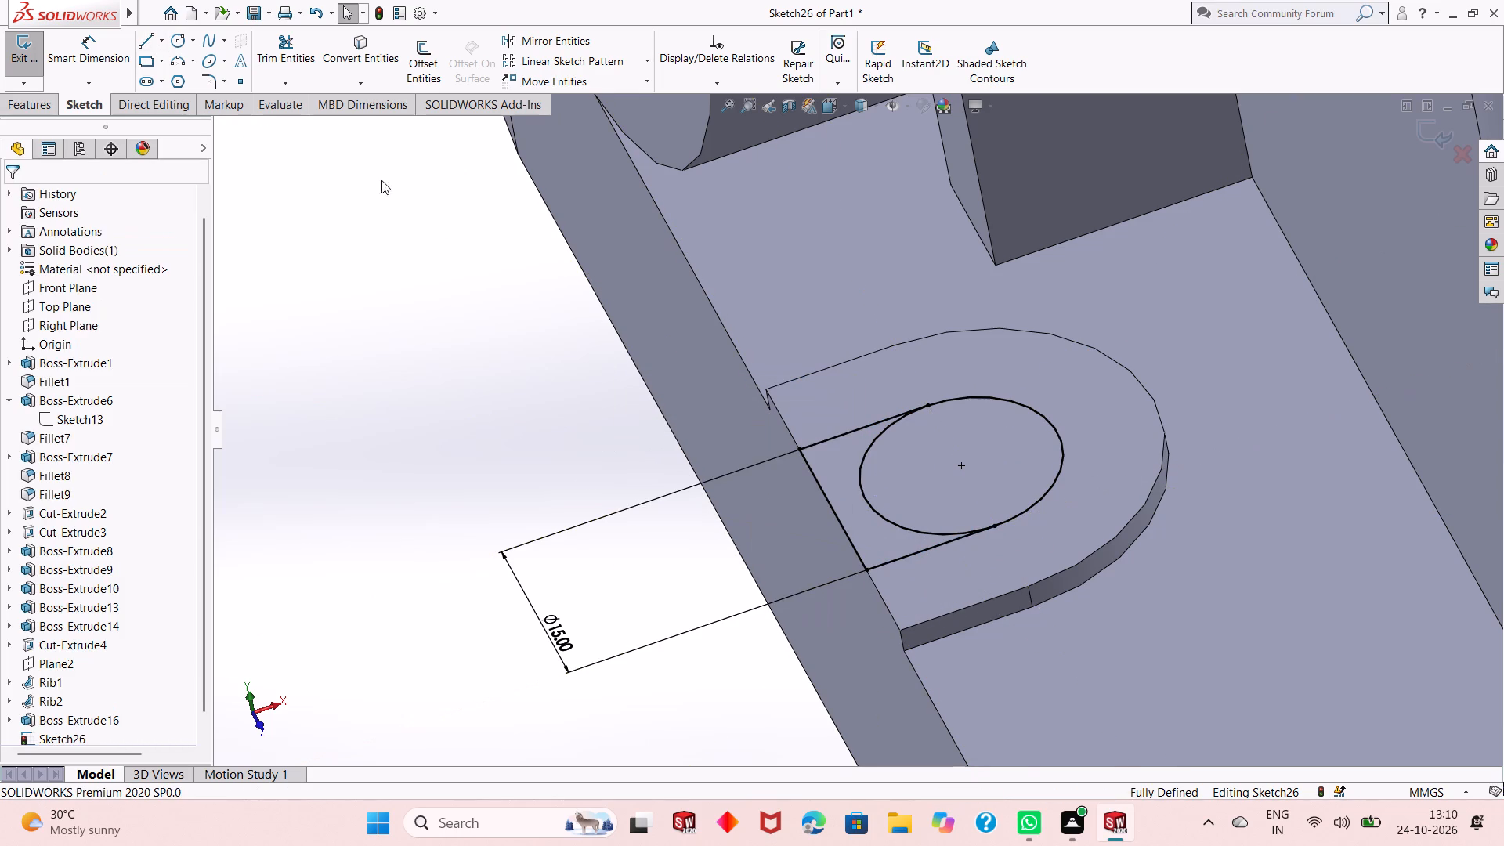
# Trim away the circle's inner half between the two parallel lines, leaving a U-shaped slot profile.
pyautogui.click(298, 63)
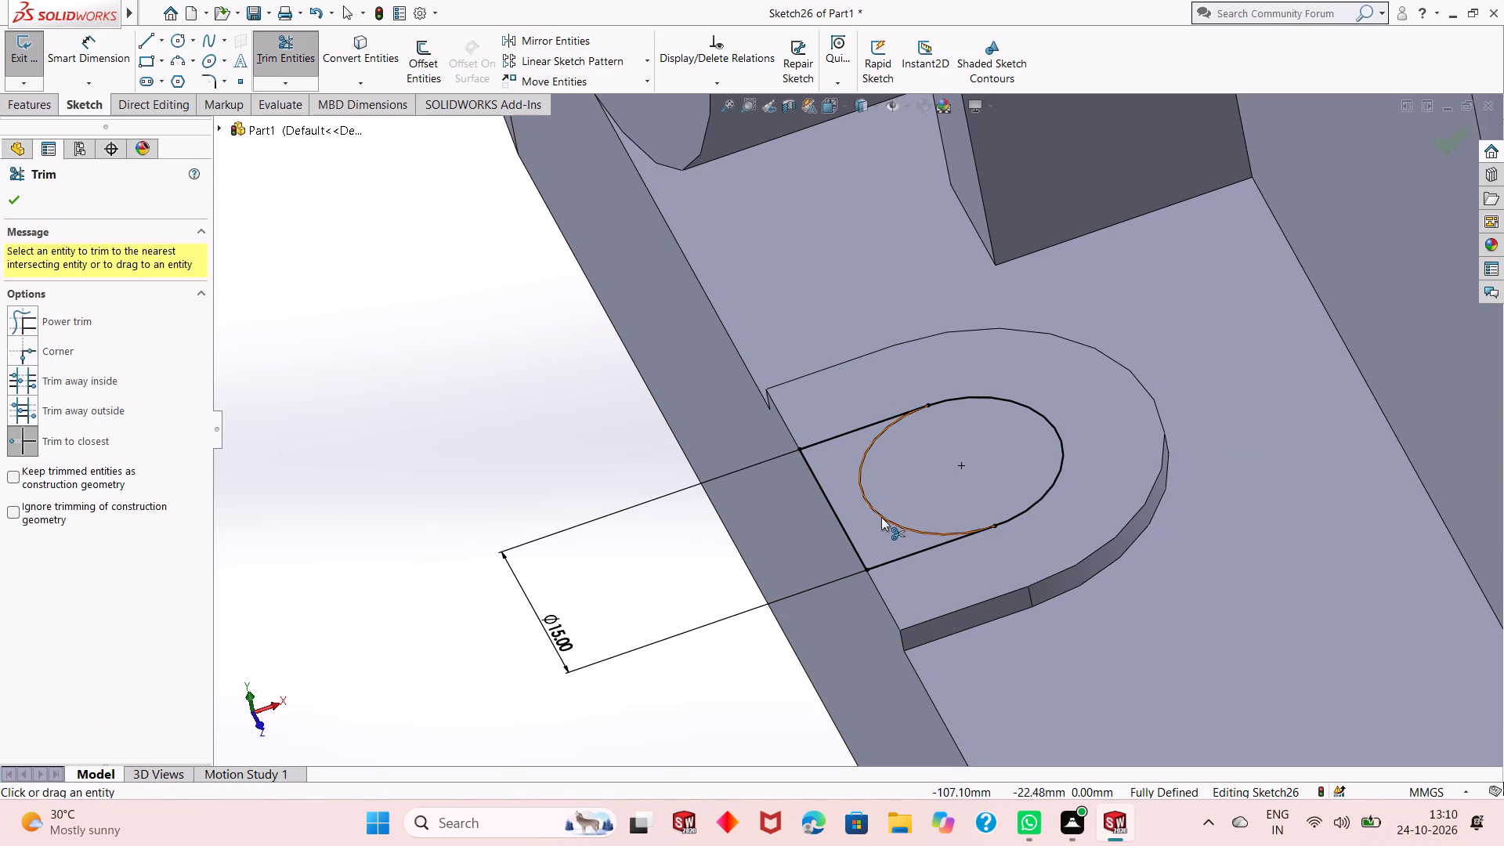
pyautogui.click(881, 517)
pyautogui.rightClick(457, 264)
pyautogui.click(486, 312)
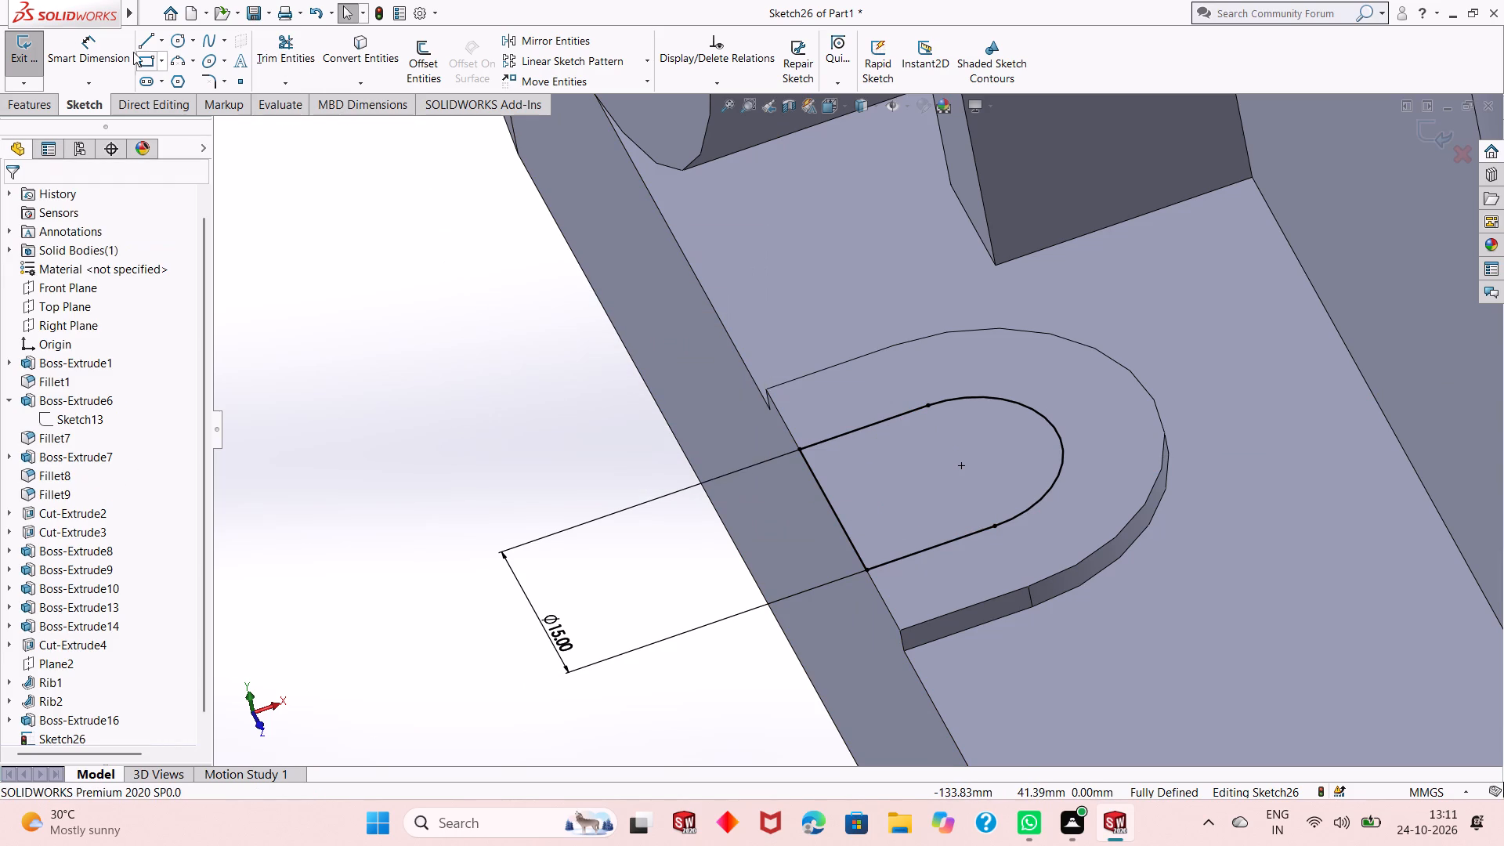
# Extrude-cut the U-shaped profile Through All, making an open slot through the pad and base flange.
pyautogui.click(43, 100)
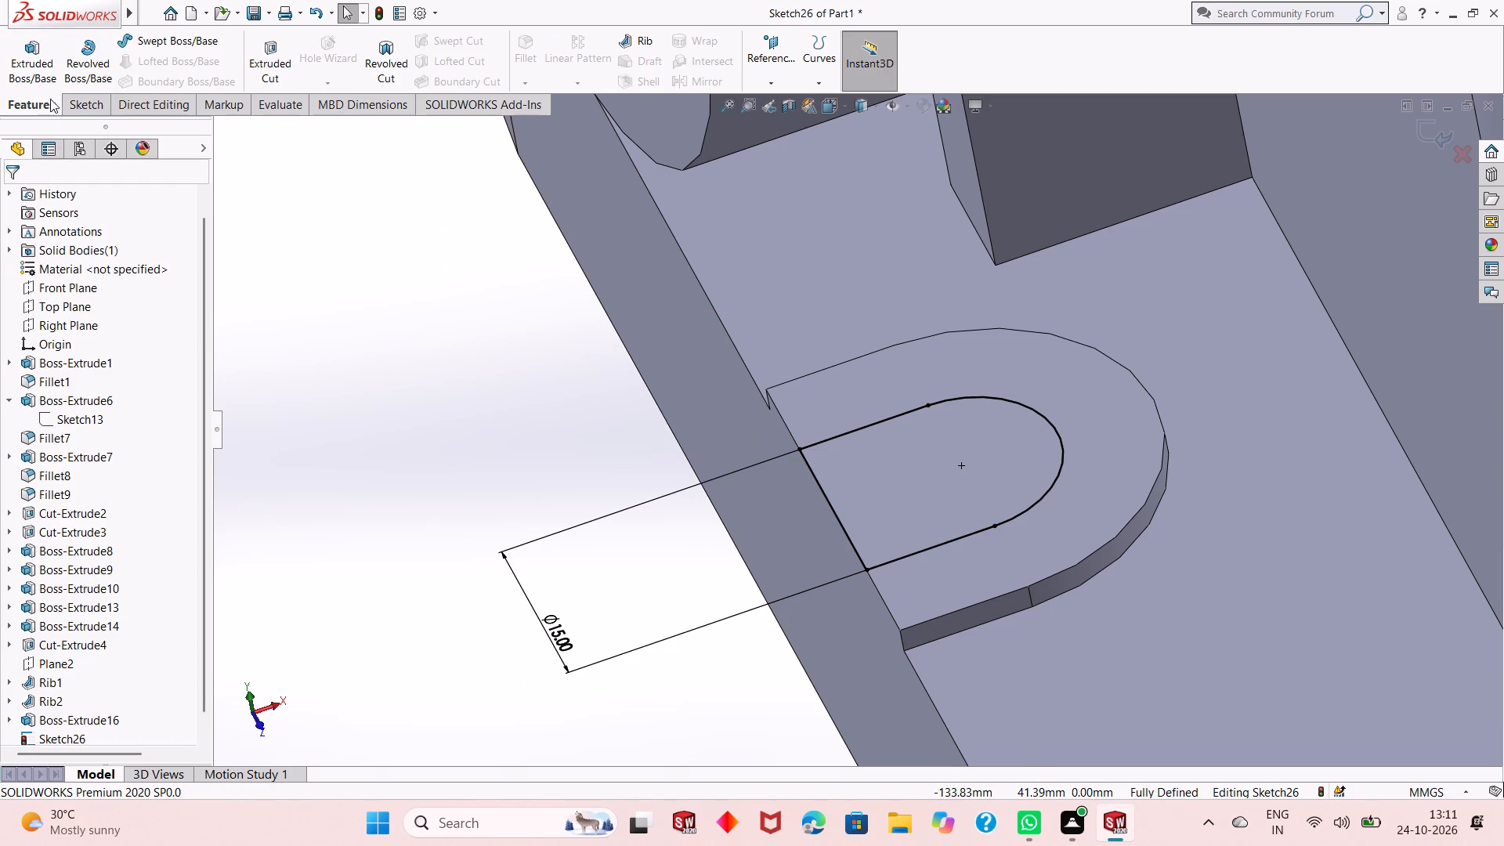
pyautogui.click(270, 71)
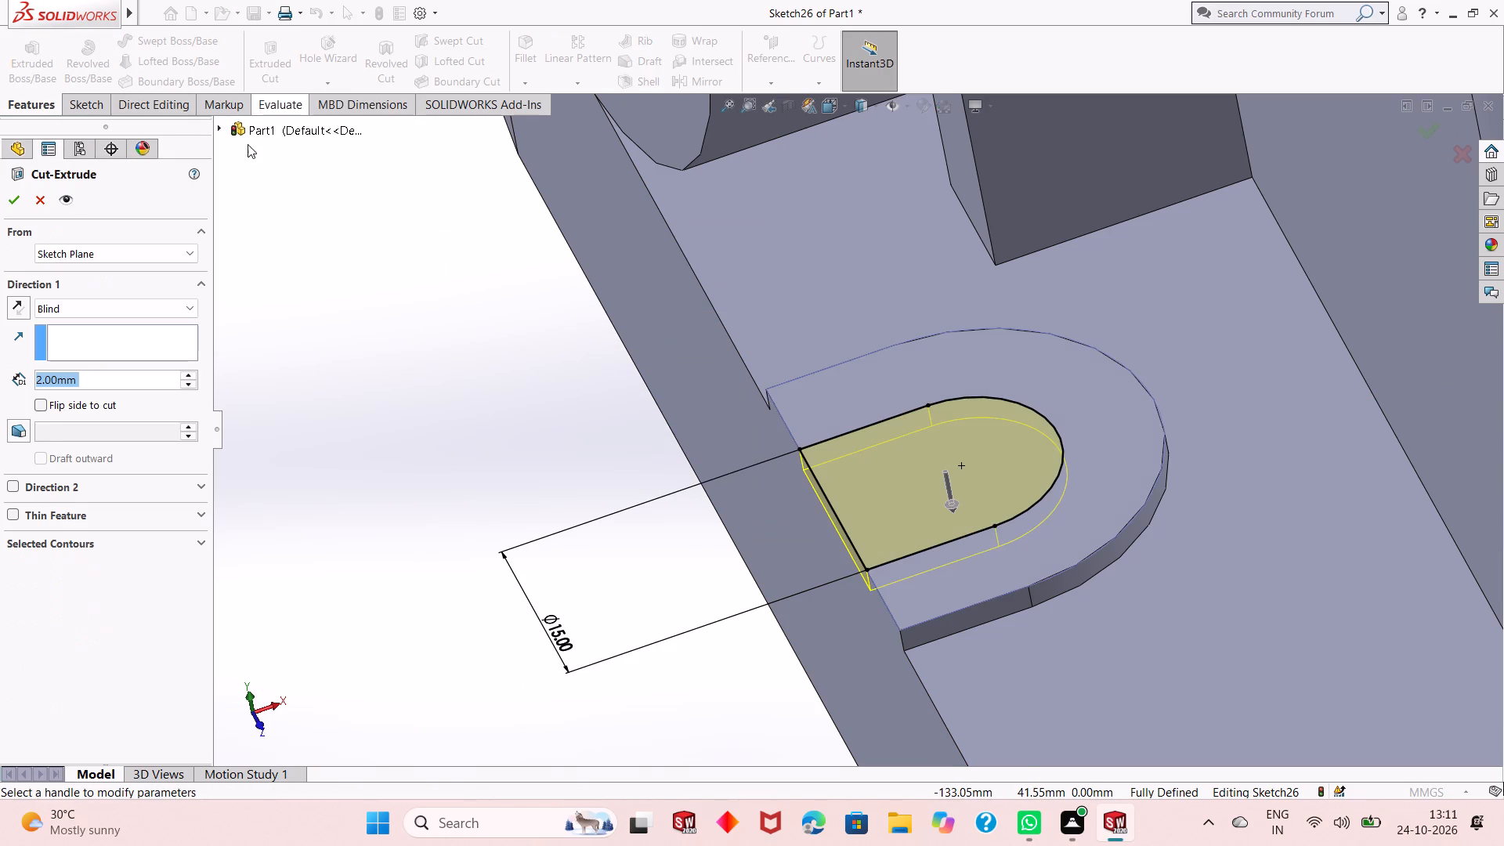
pyautogui.click(116, 244)
pyautogui.click(116, 244)
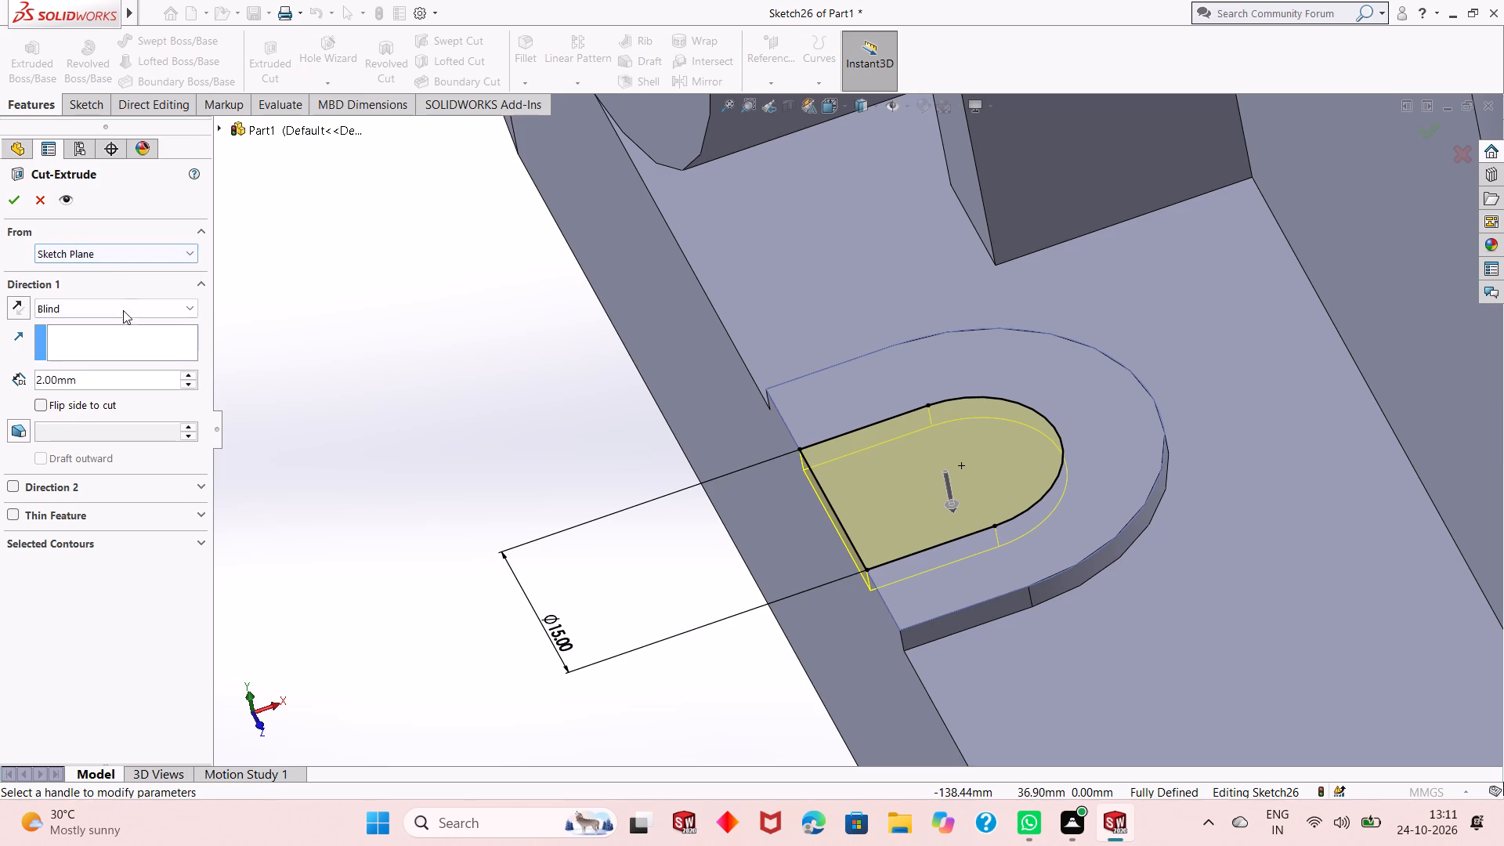
pyautogui.click(128, 317)
pyautogui.click(128, 337)
pyautogui.click(10, 191)
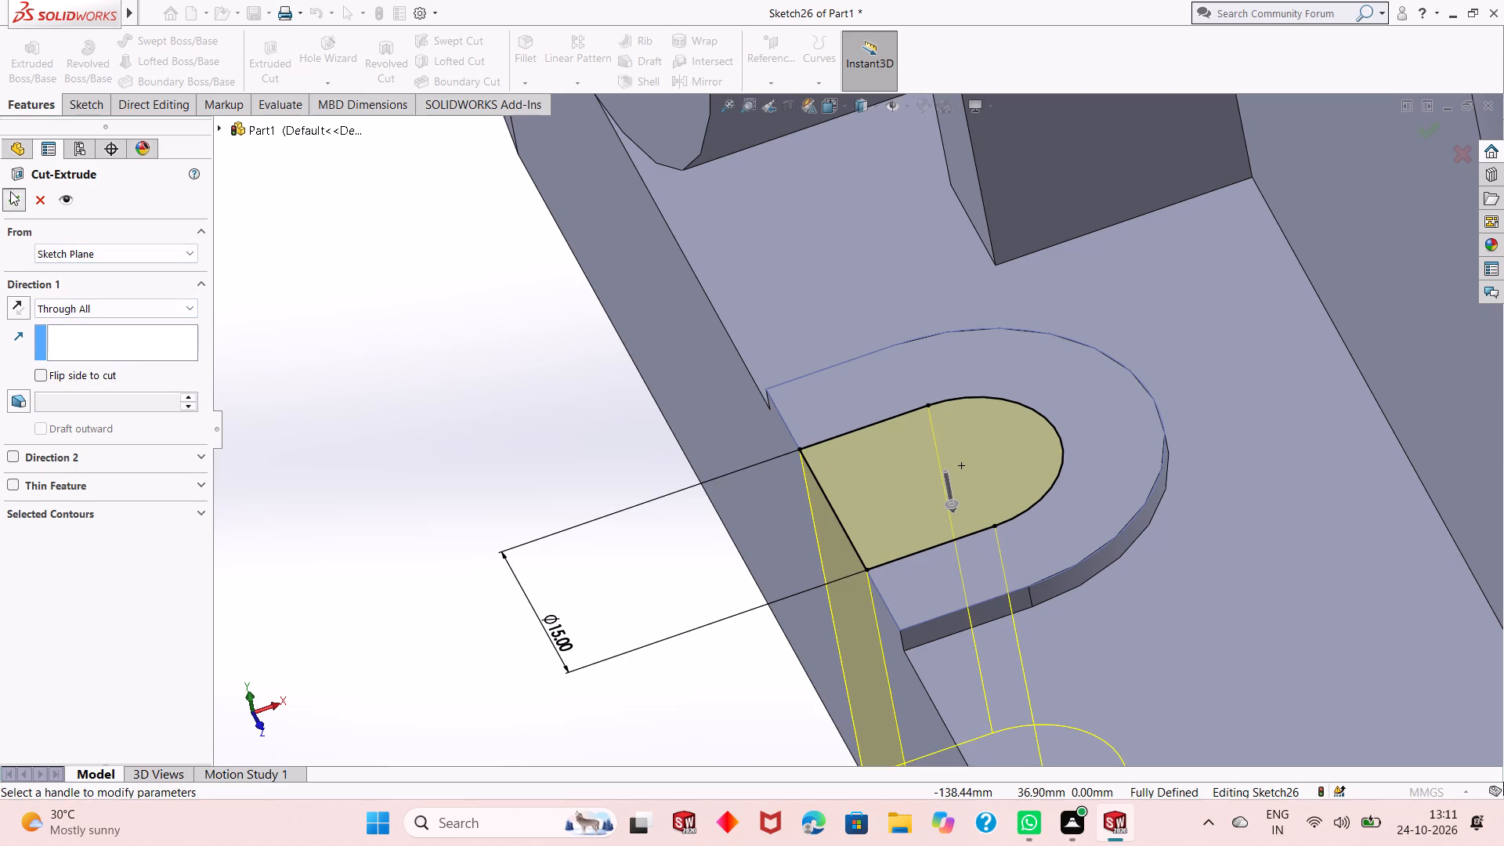
pyautogui.click(443, 371)
pyautogui.scroll(1, 1039, 515)
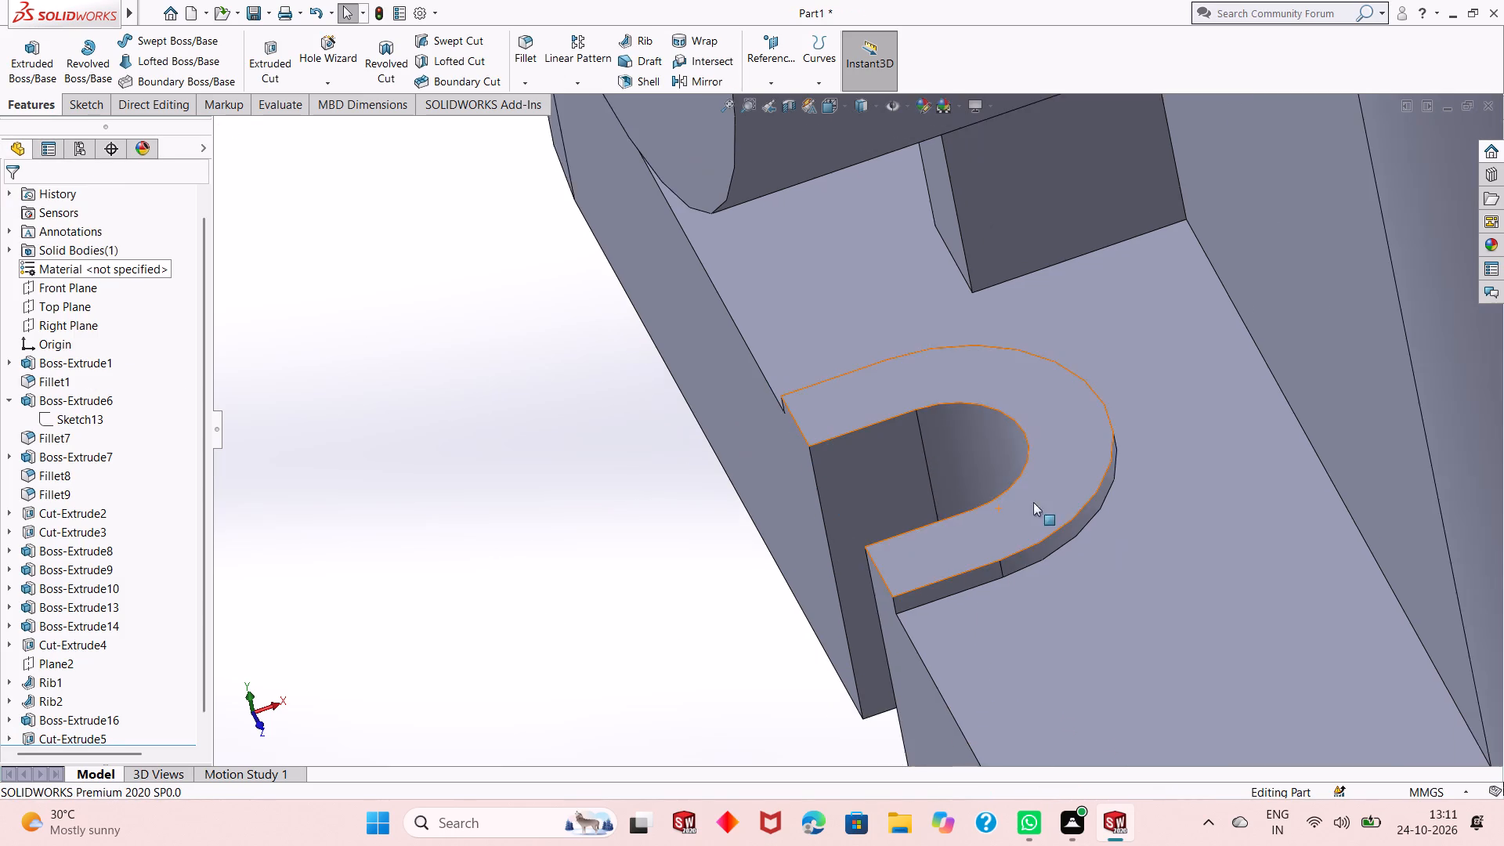
pyautogui.scroll(5, 1033, 502)
pyautogui.moveTo(979, 493); pyautogui.dragTo(989, 425, button='middle')
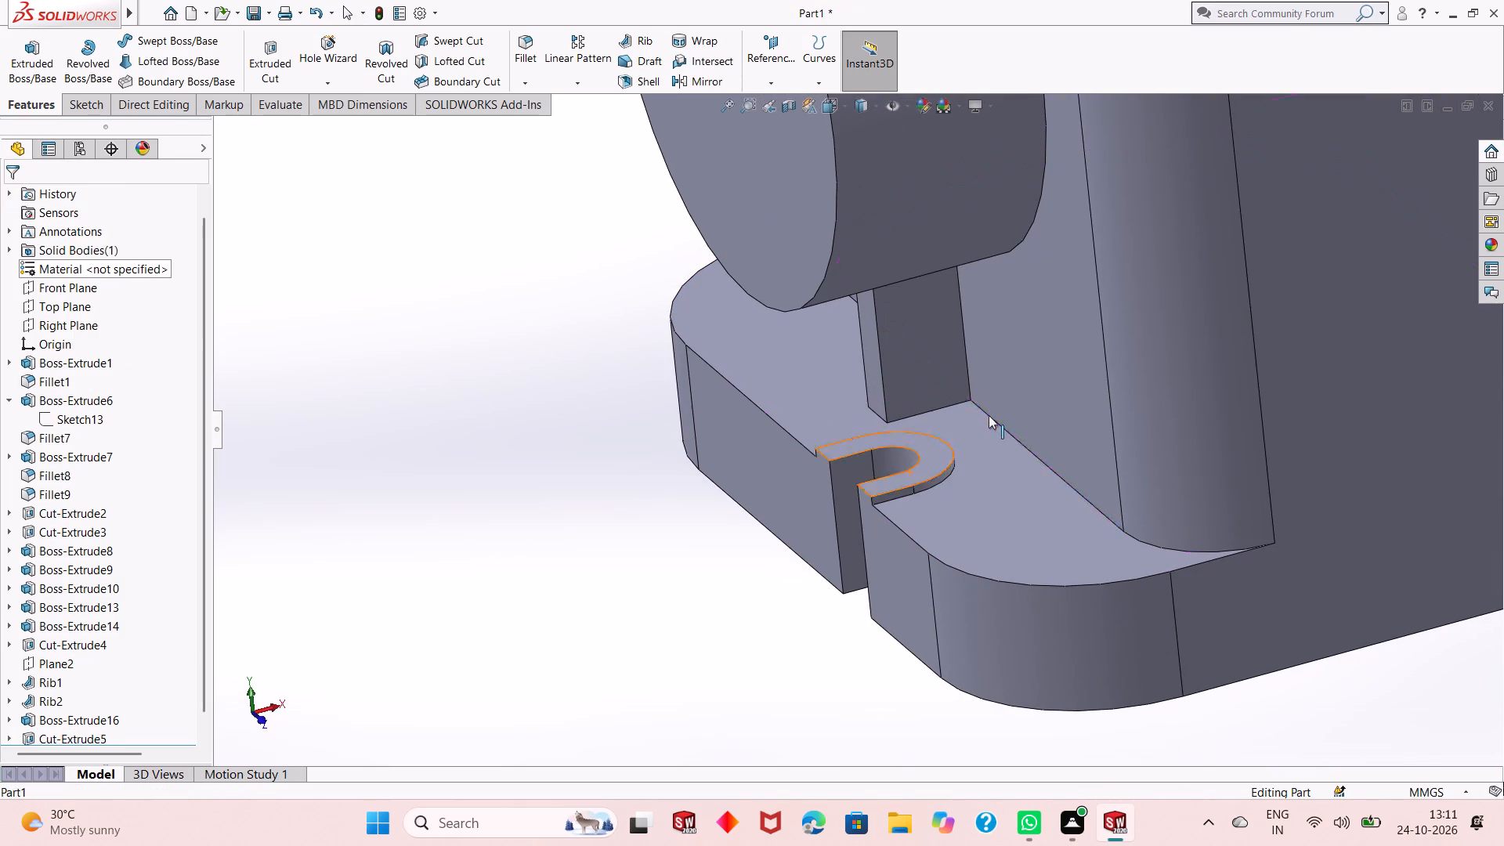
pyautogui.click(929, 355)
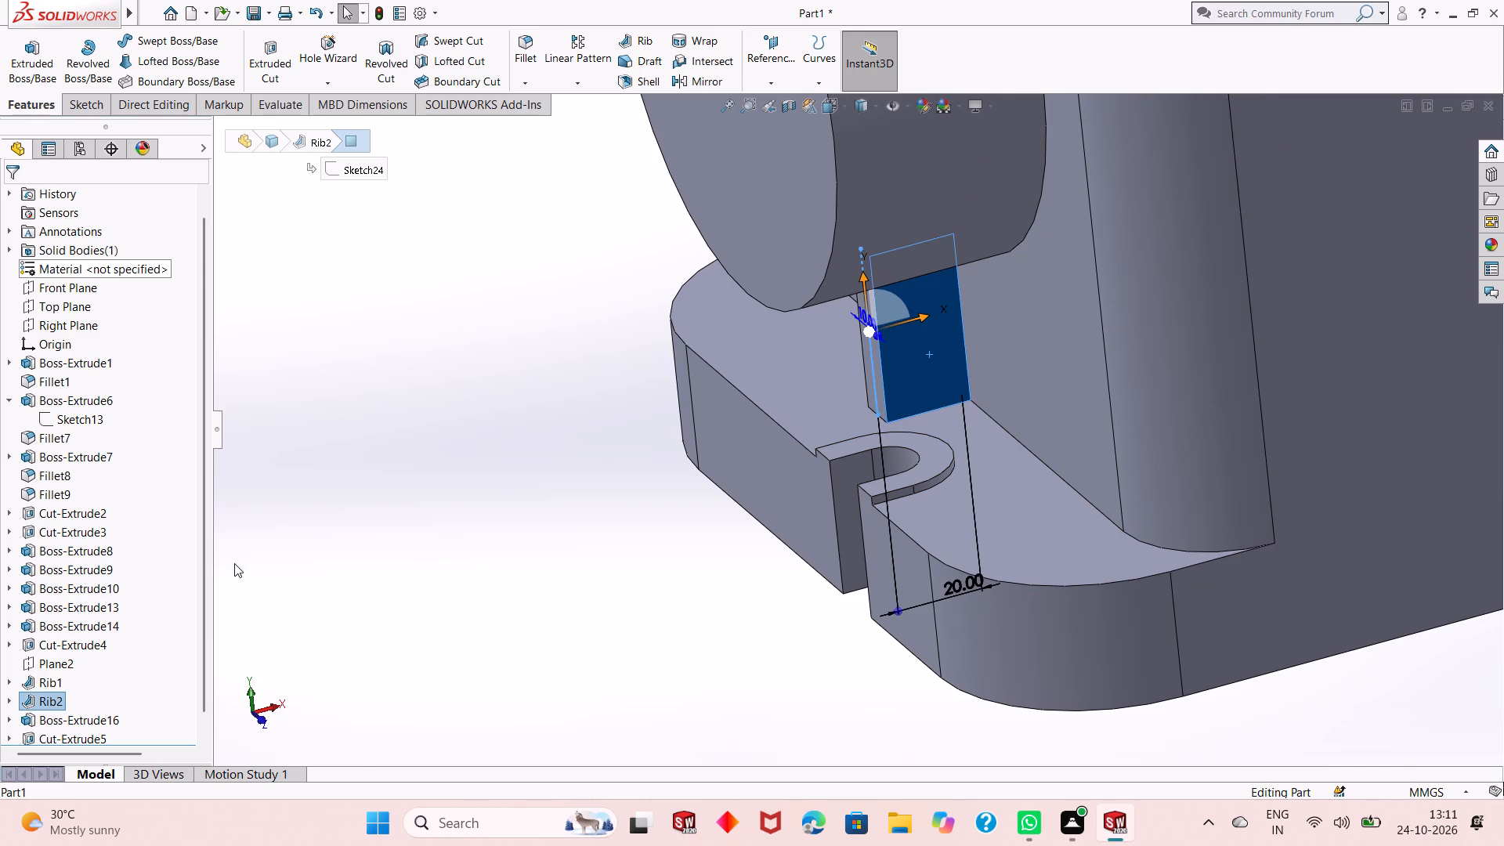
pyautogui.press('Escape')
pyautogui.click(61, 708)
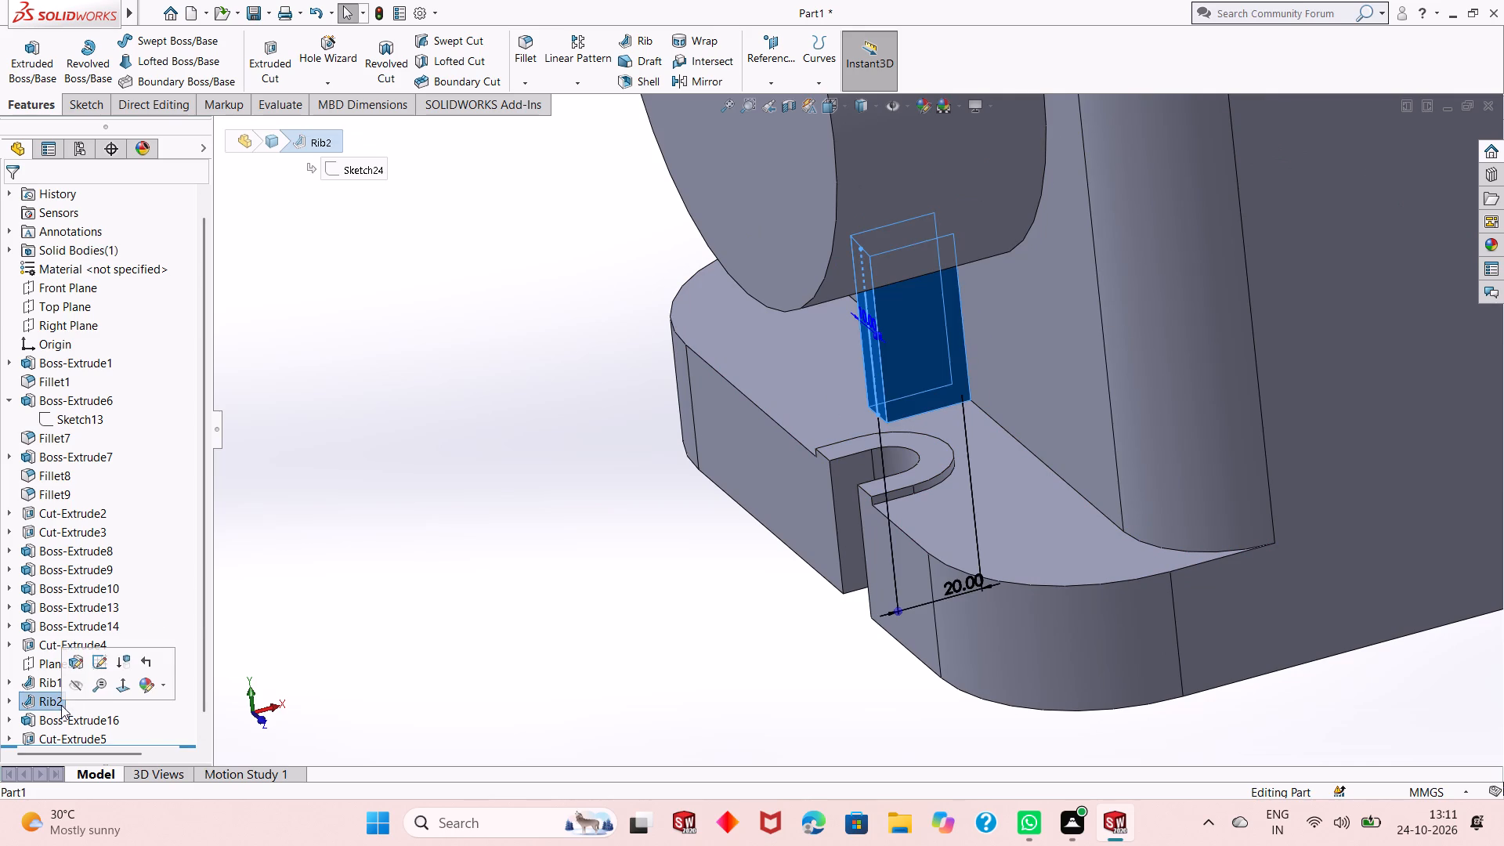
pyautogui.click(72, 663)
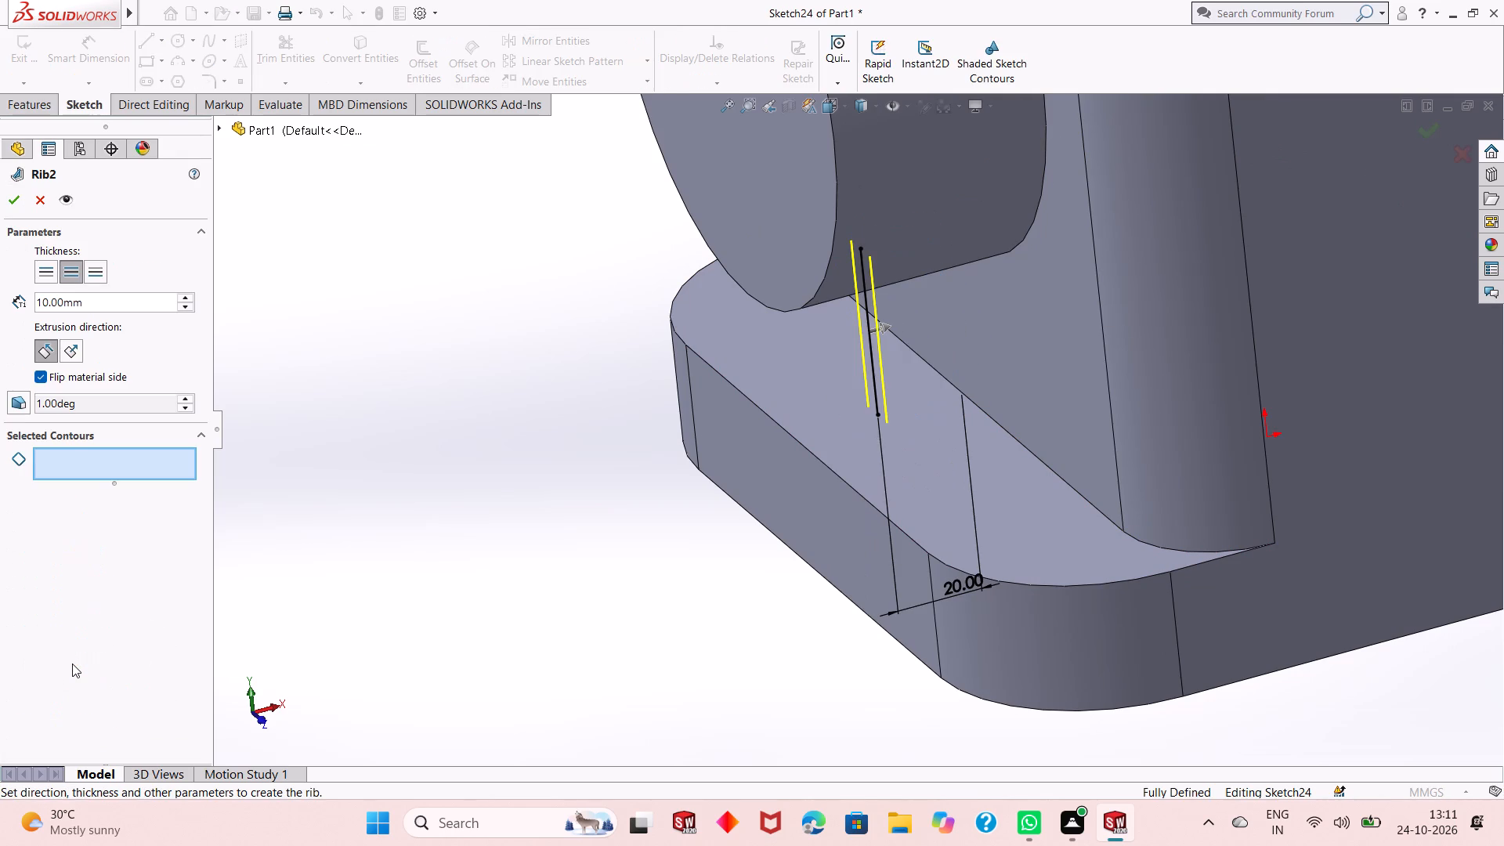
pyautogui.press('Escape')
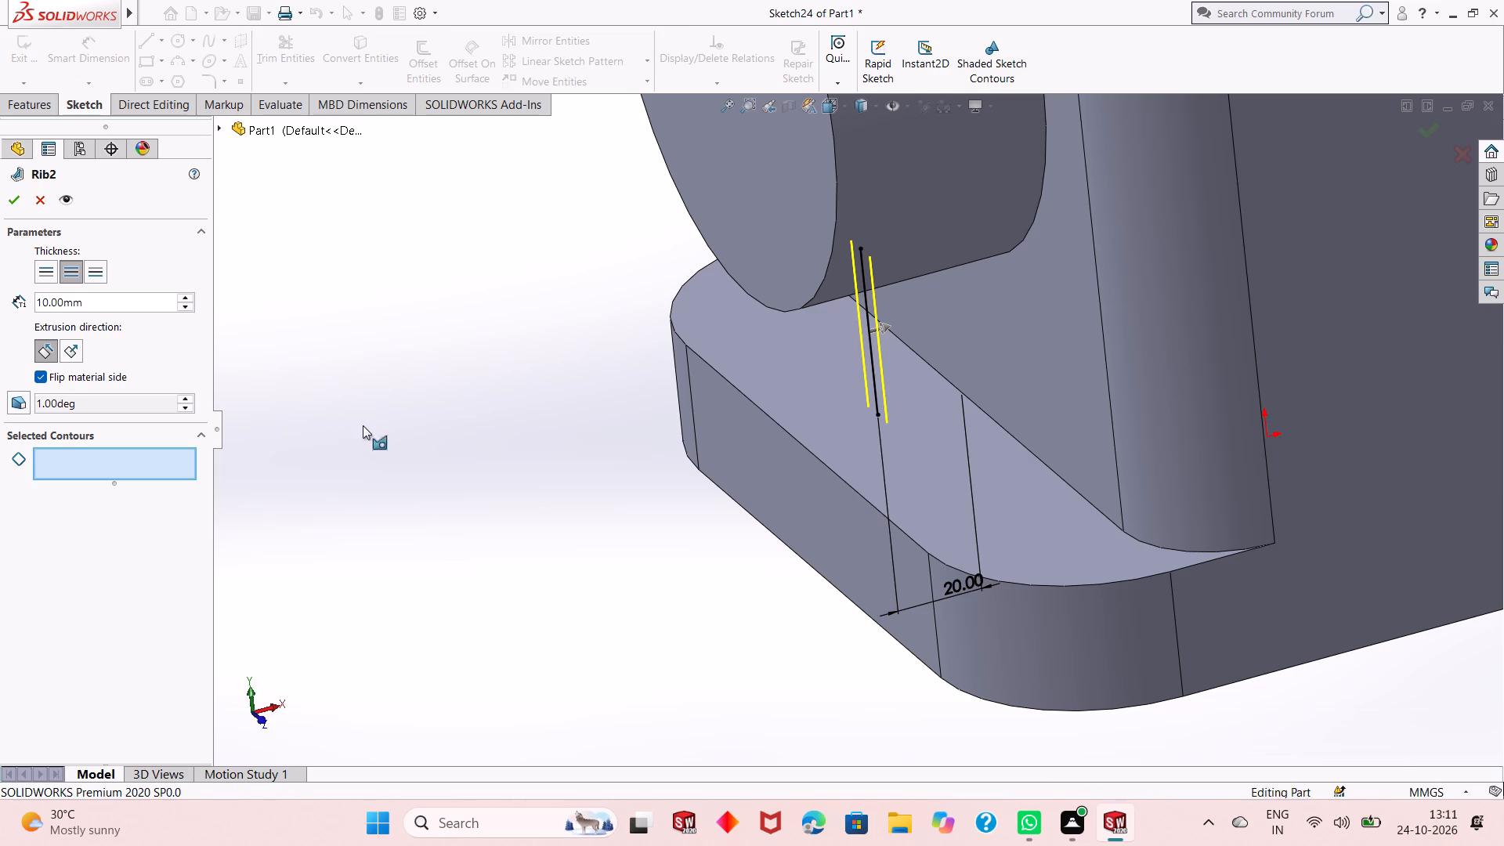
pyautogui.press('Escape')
# Open the sketch of Rib2, under the round side boss, for editing and view it face-on.
pyautogui.click(50, 704)
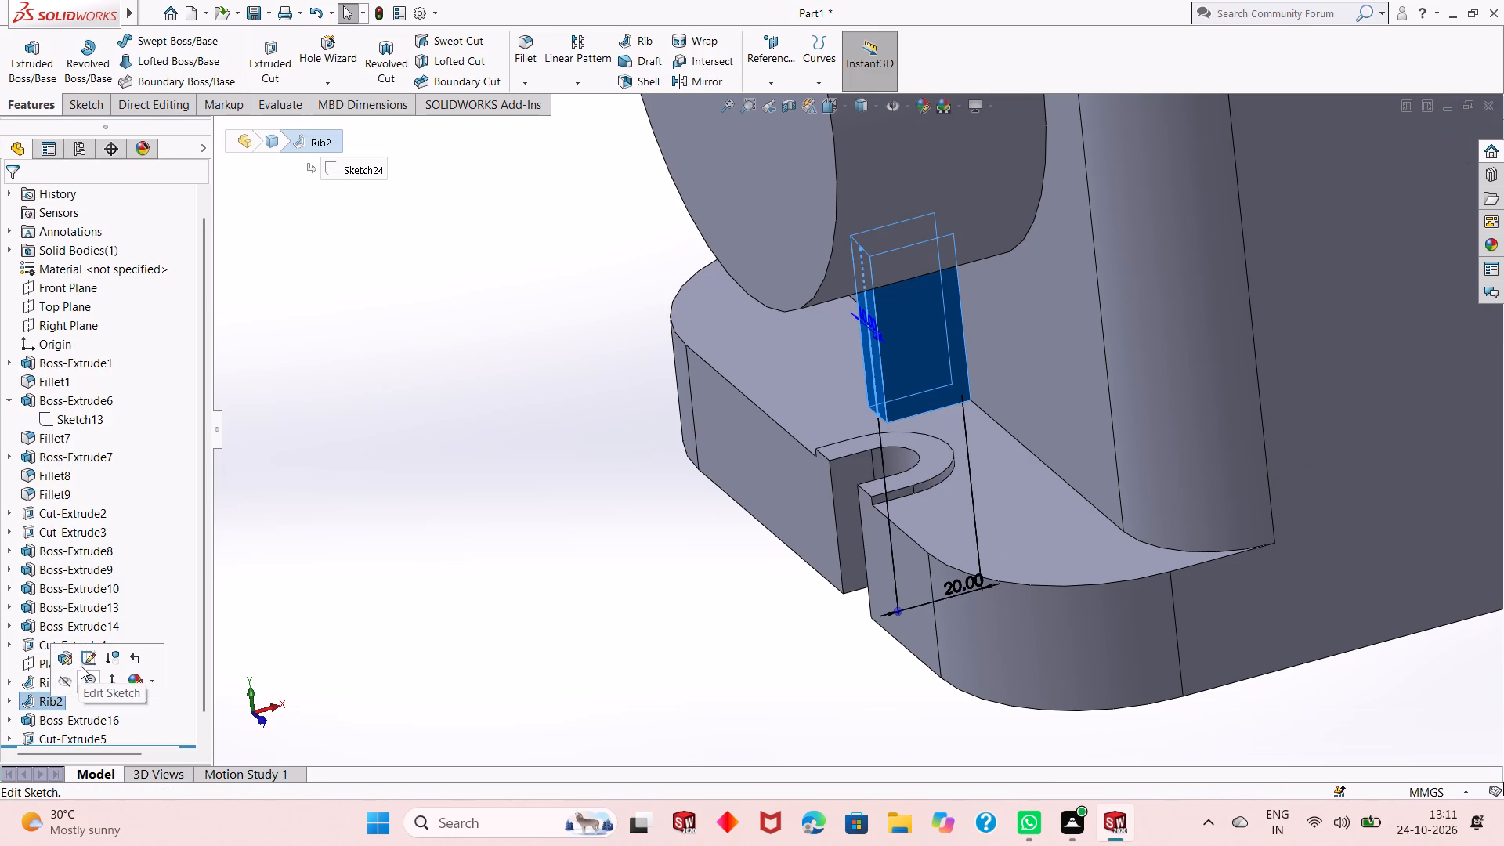
pyautogui.click(85, 664)
pyautogui.hotkey('ctrl', '8')
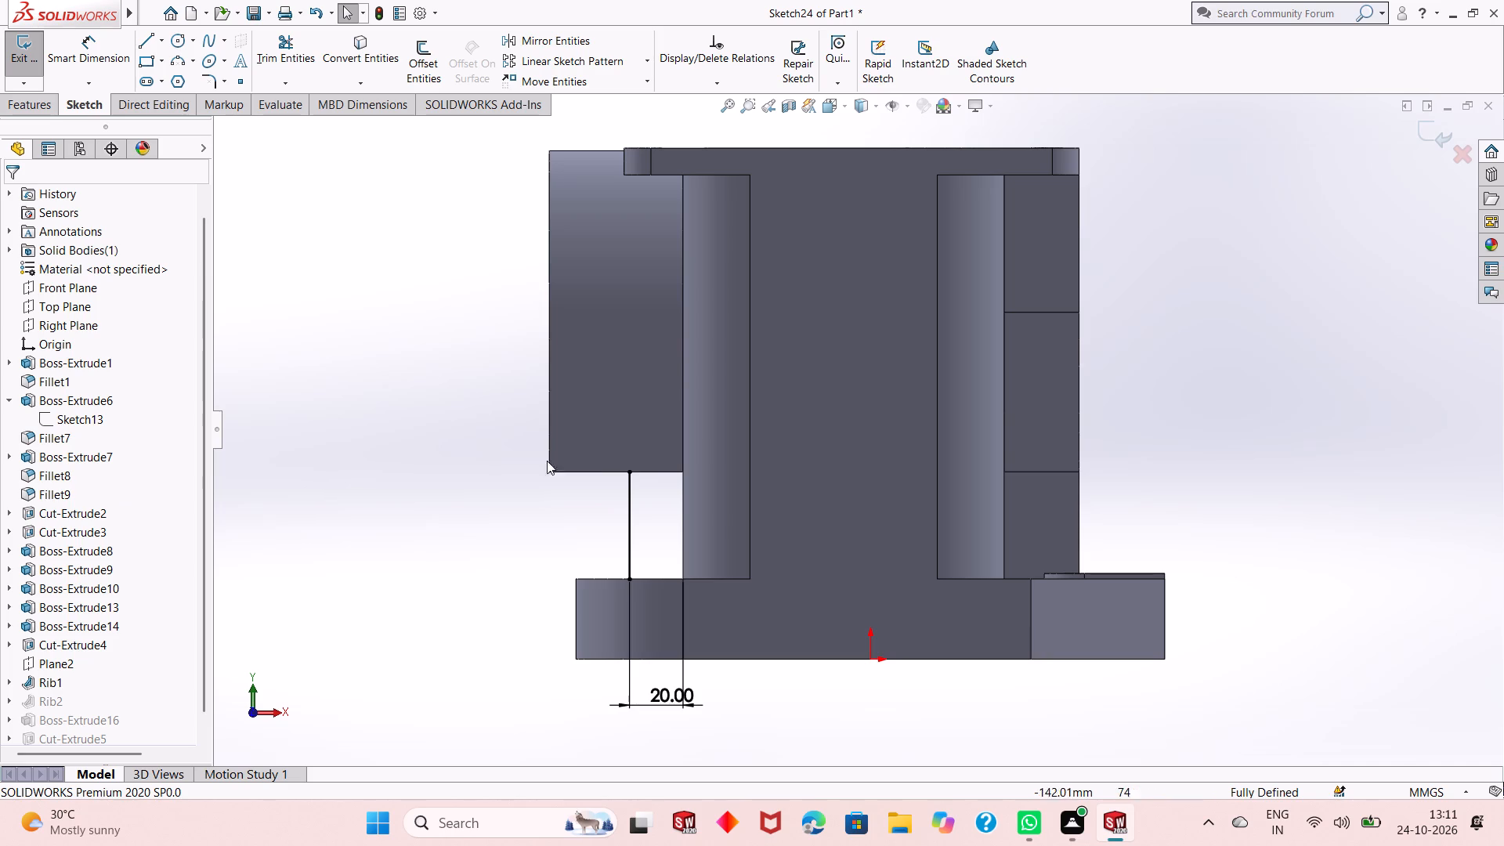
pyautogui.scroll(-1, 671, 506)
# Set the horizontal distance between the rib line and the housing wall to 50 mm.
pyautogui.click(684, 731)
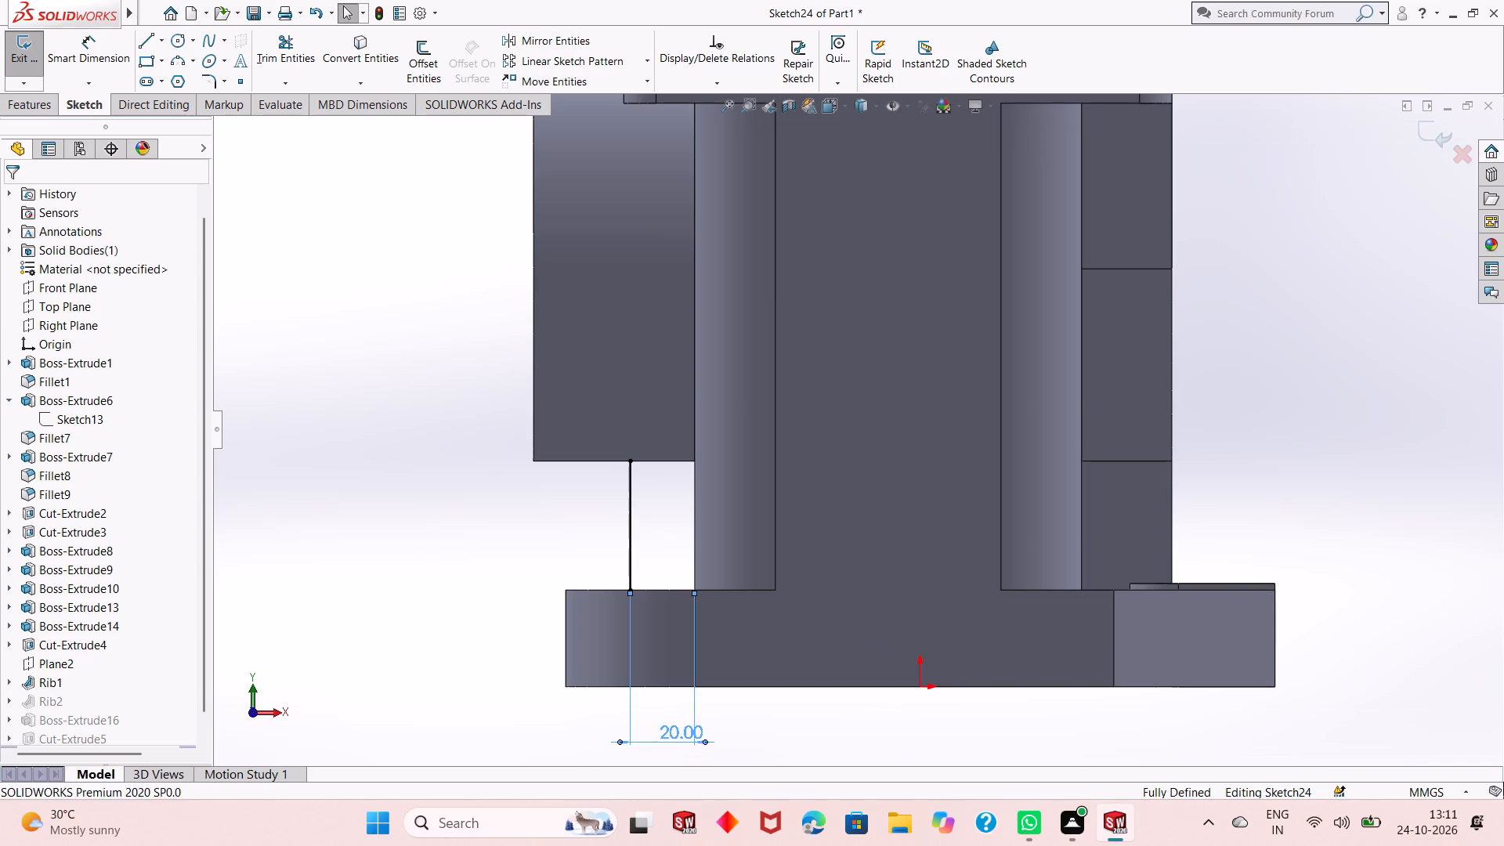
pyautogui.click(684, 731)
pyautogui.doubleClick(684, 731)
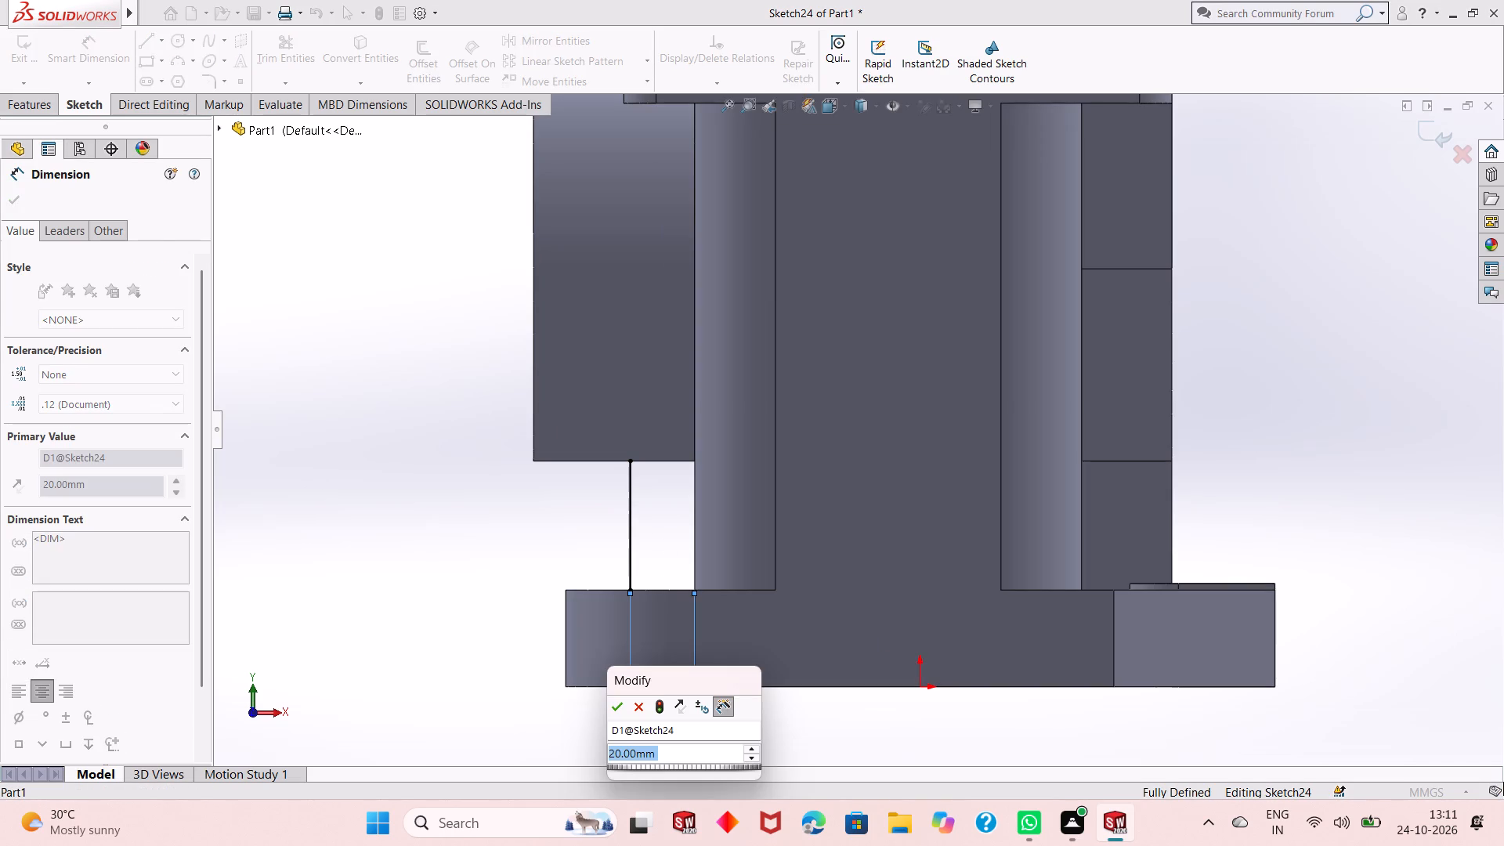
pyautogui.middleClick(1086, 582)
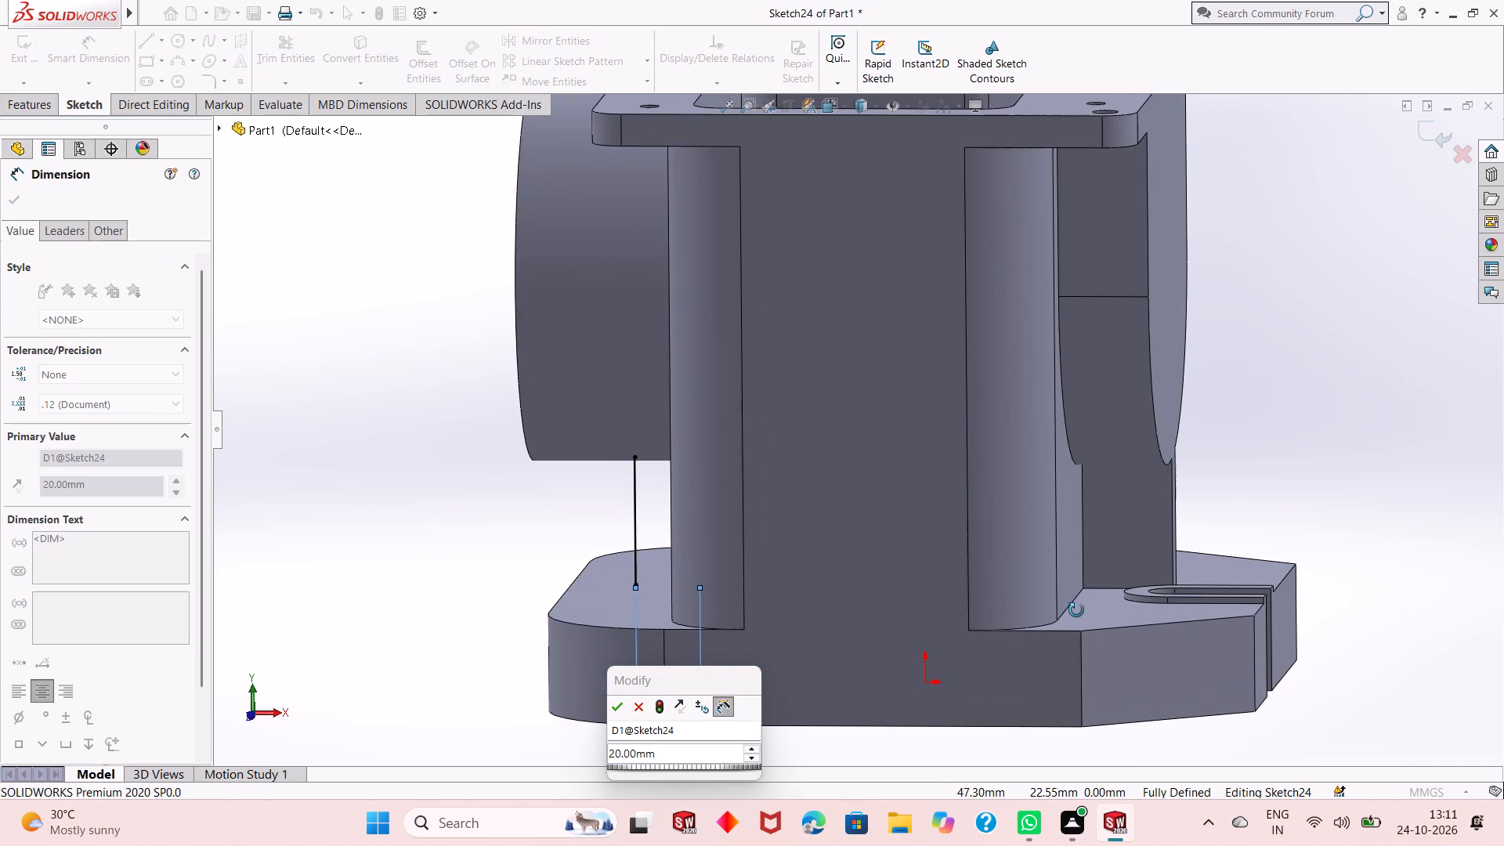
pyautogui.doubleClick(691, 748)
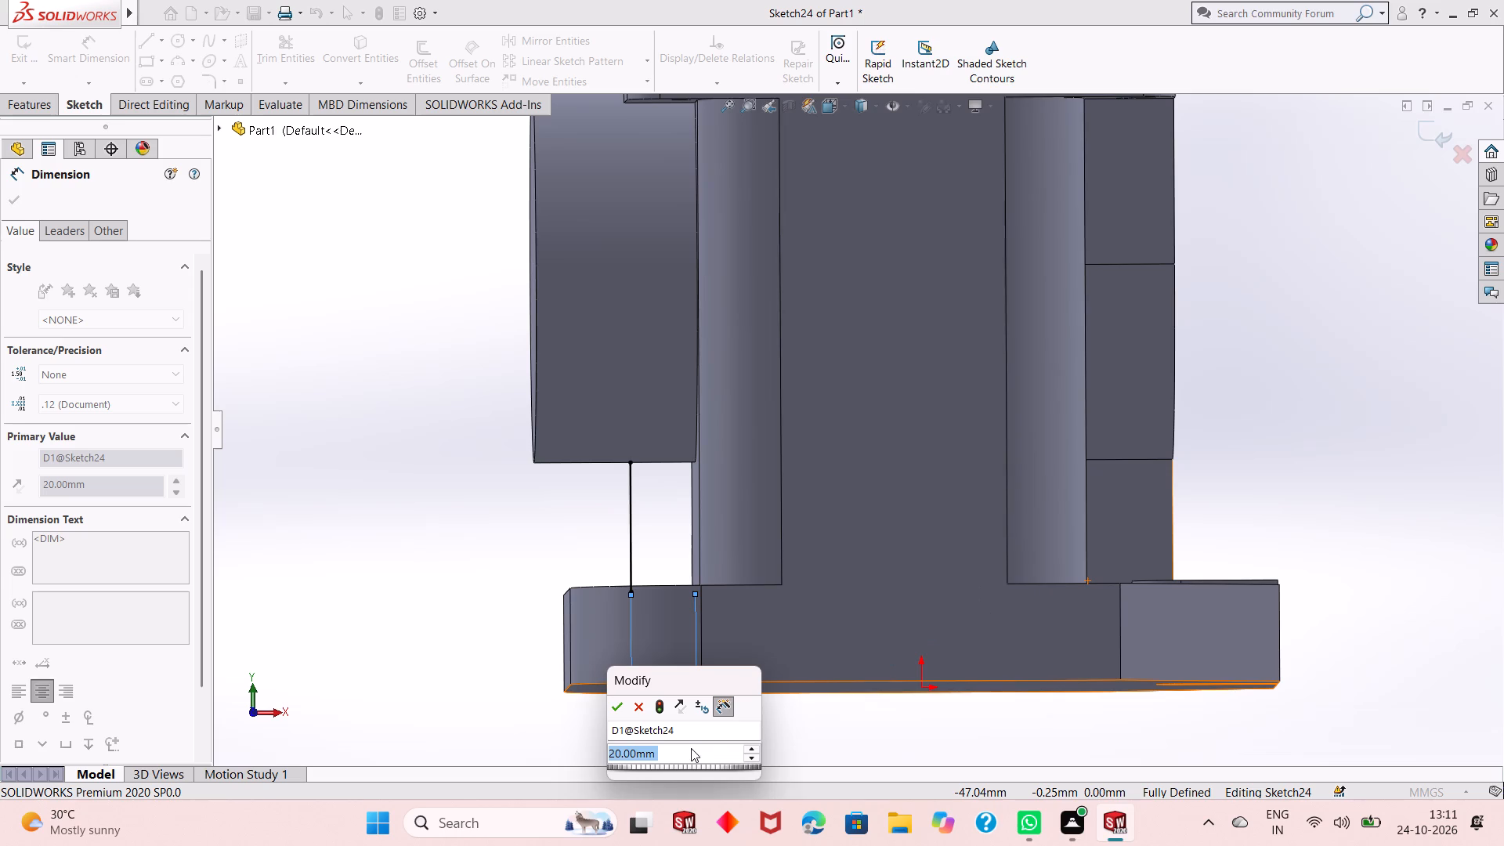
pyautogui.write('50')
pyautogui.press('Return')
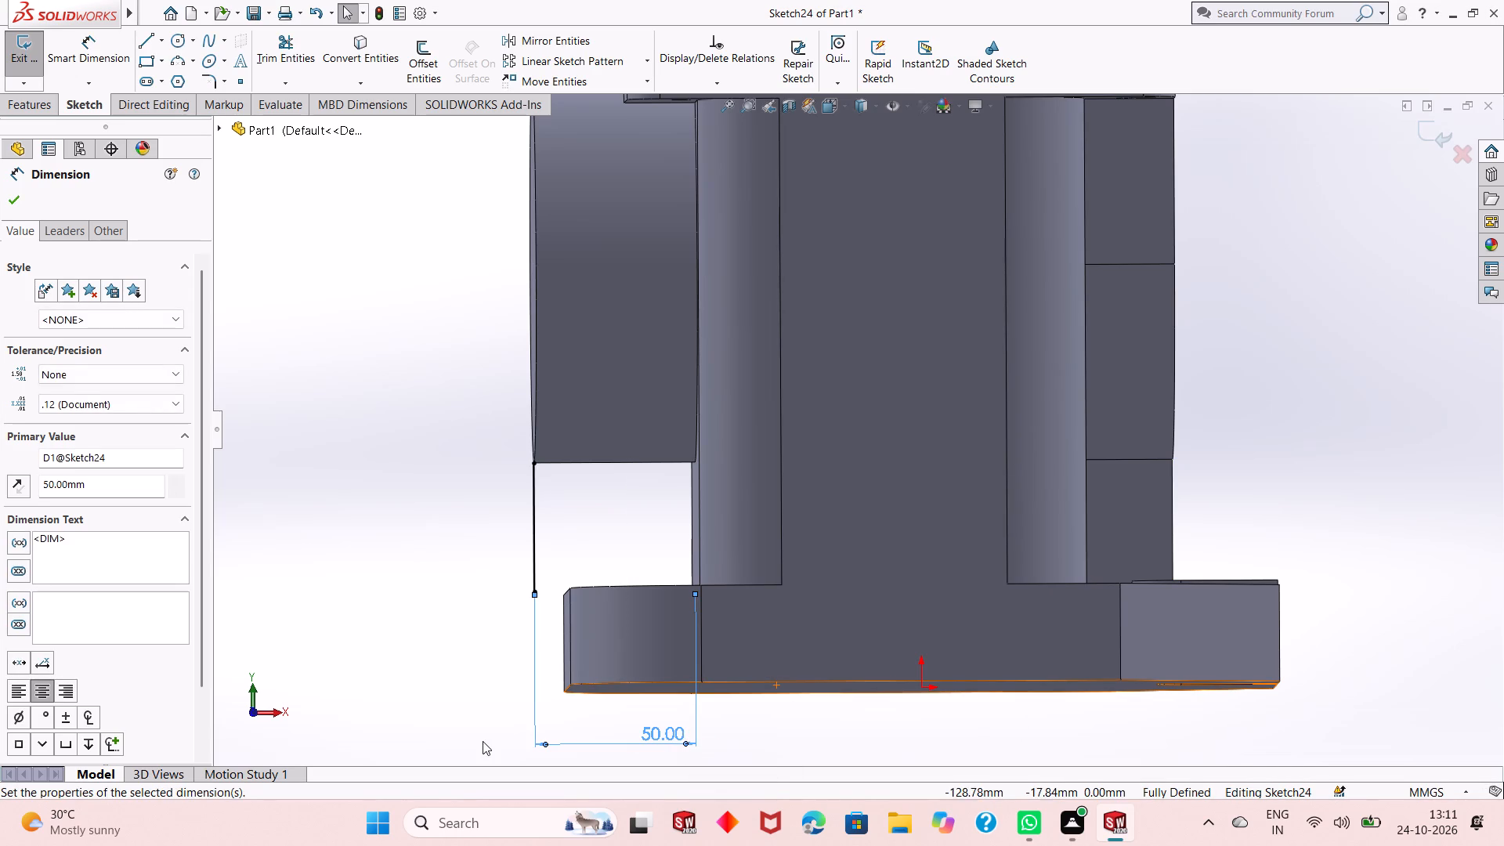
# Set the rib line's distance from the housing wall to 40 mm and exit the sketch to rebuild Rib2.
pyautogui.doubleClick(668, 738)
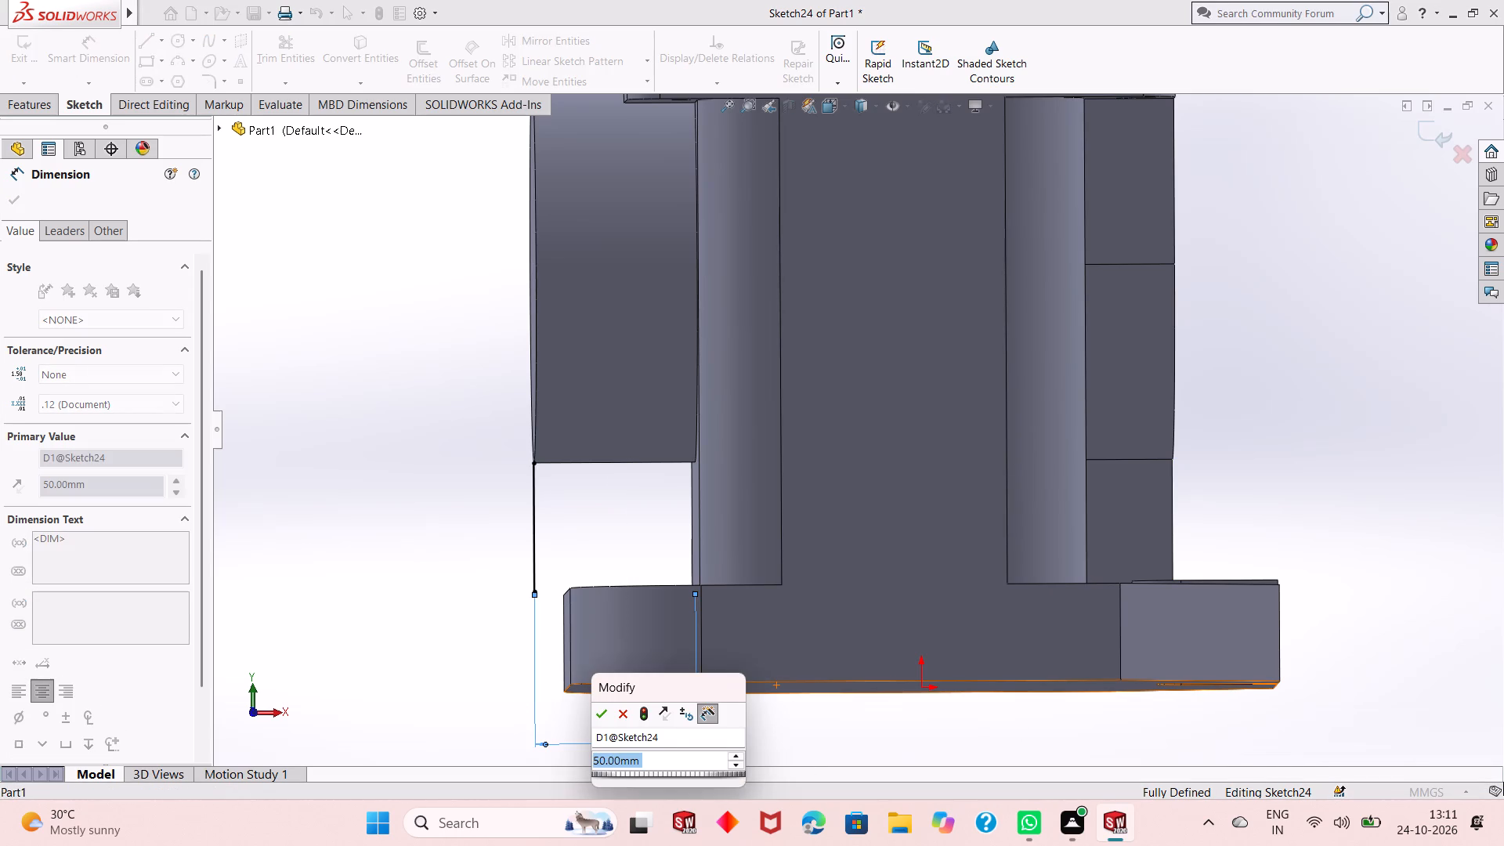
pyautogui.write('40')
pyautogui.press('Return')
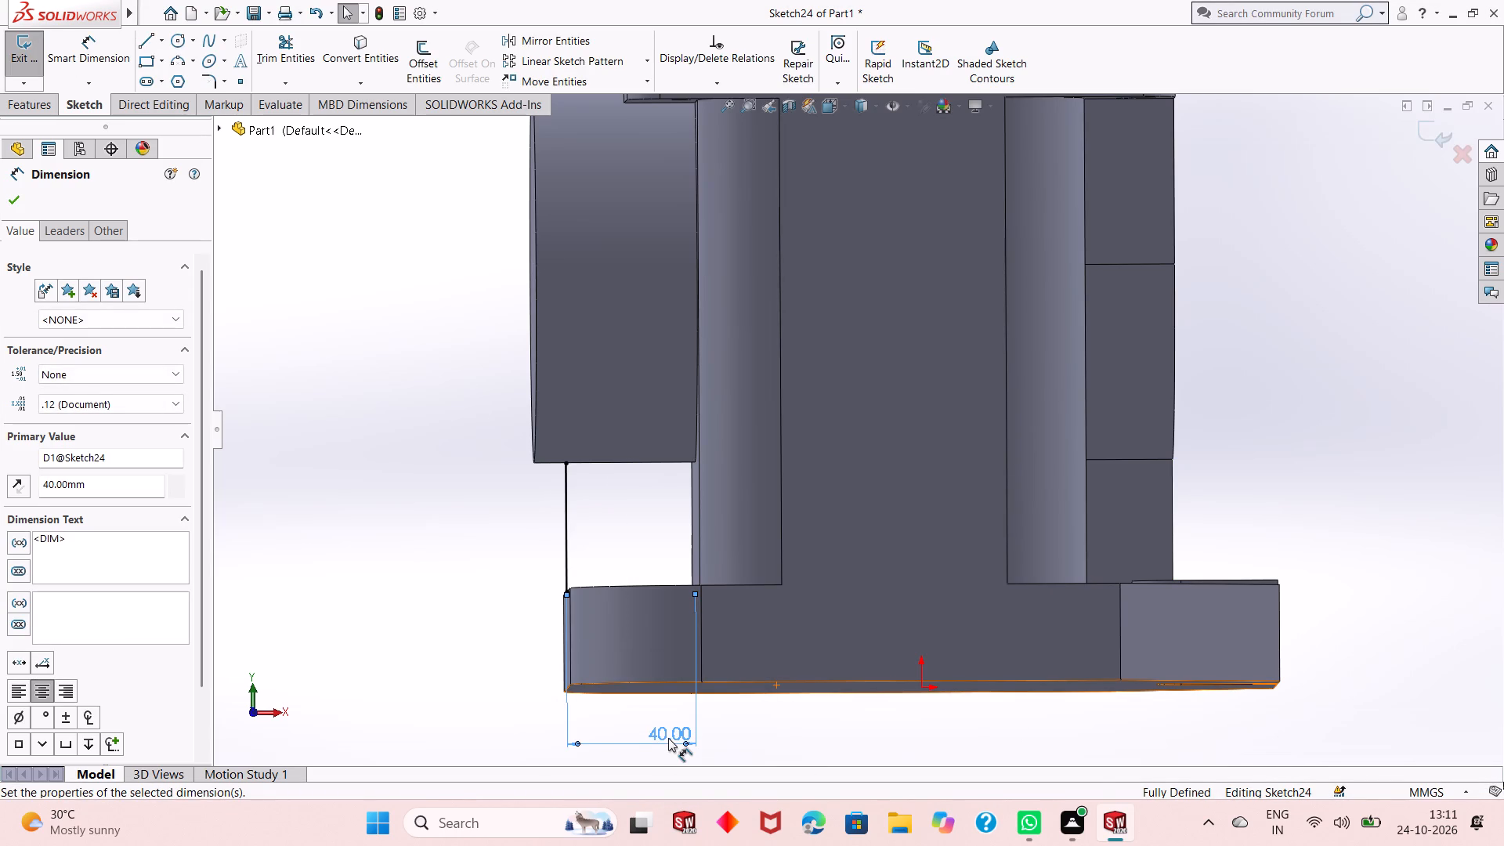
pyautogui.moveTo(648, 608); pyautogui.dragTo(645, 648, button='middle')
pyautogui.scroll(-1, 645, 648)
pyautogui.scroll(-4, 596, 567)
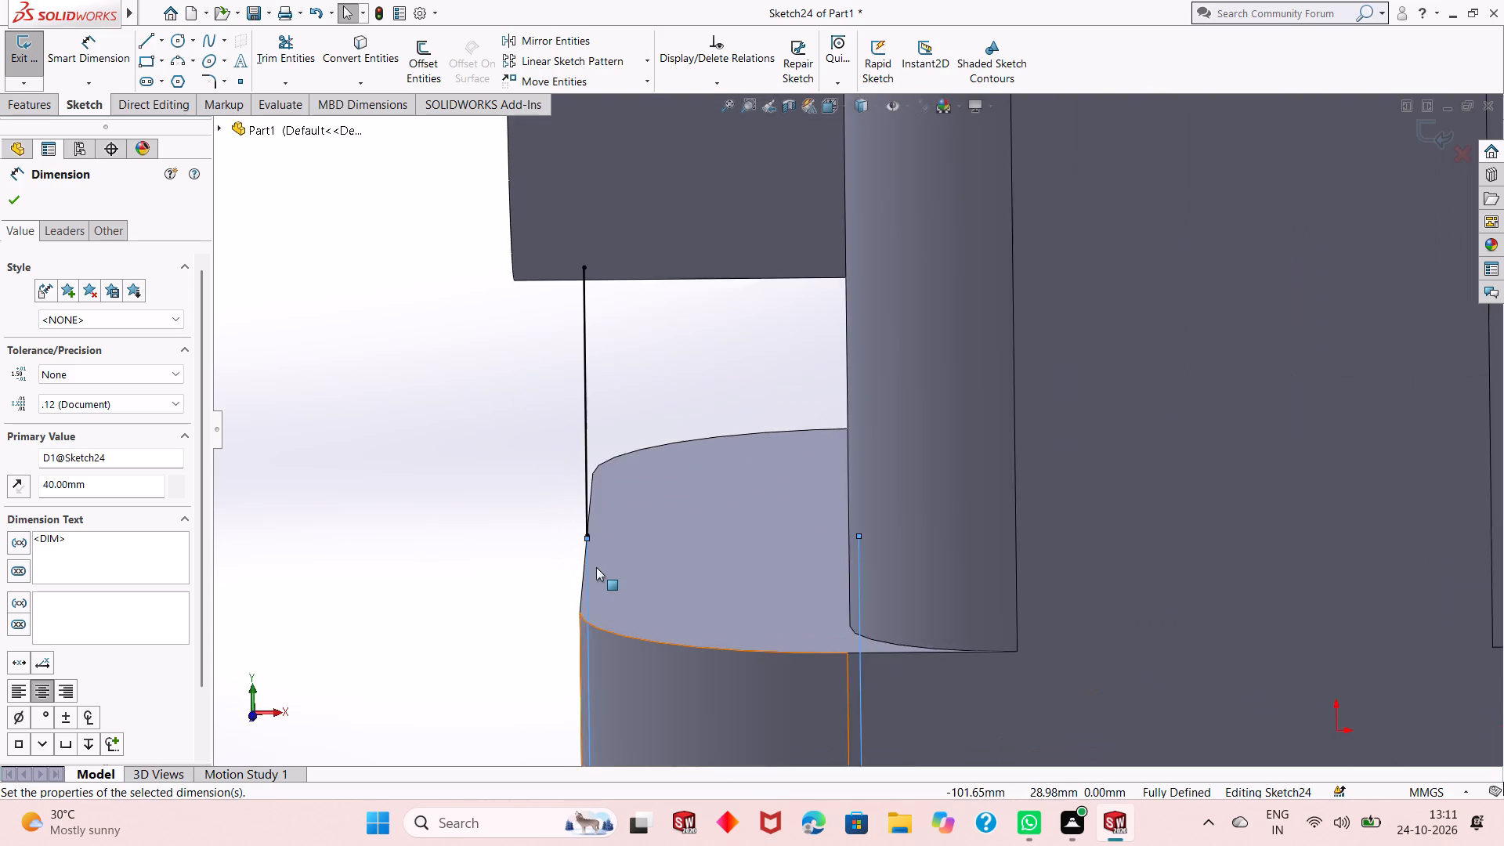
pyautogui.scroll(-2, 596, 567)
pyautogui.scroll(-4, 635, 490)
pyautogui.moveTo(721, 522); pyautogui.dragTo(727, 480, button='middle')
pyautogui.moveTo(727, 479); pyautogui.dragTo(720, 537, button='middle')
pyautogui.scroll(5, 704, 523)
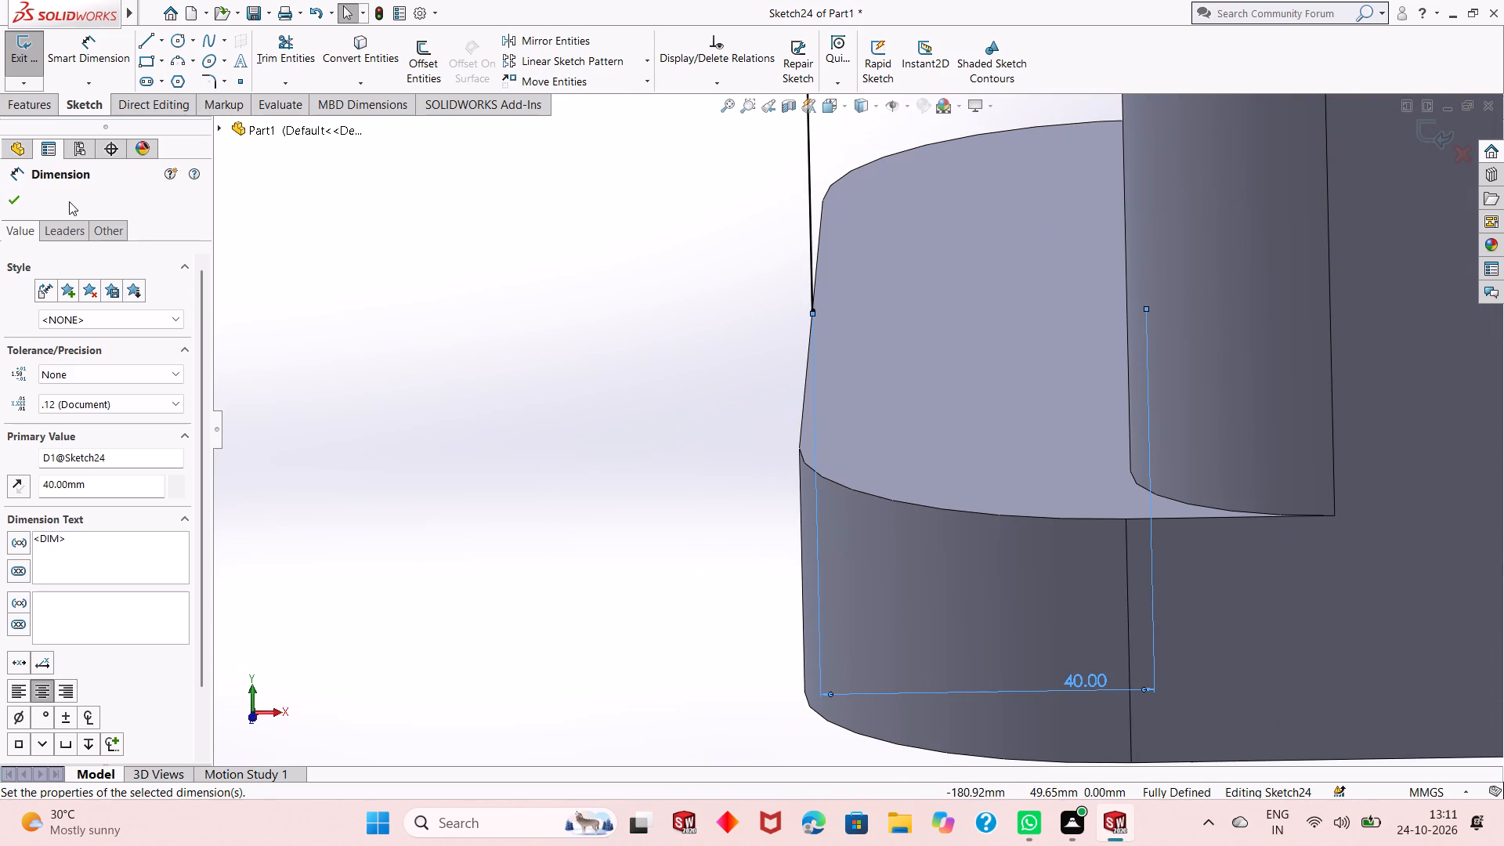
pyautogui.click(10, 201)
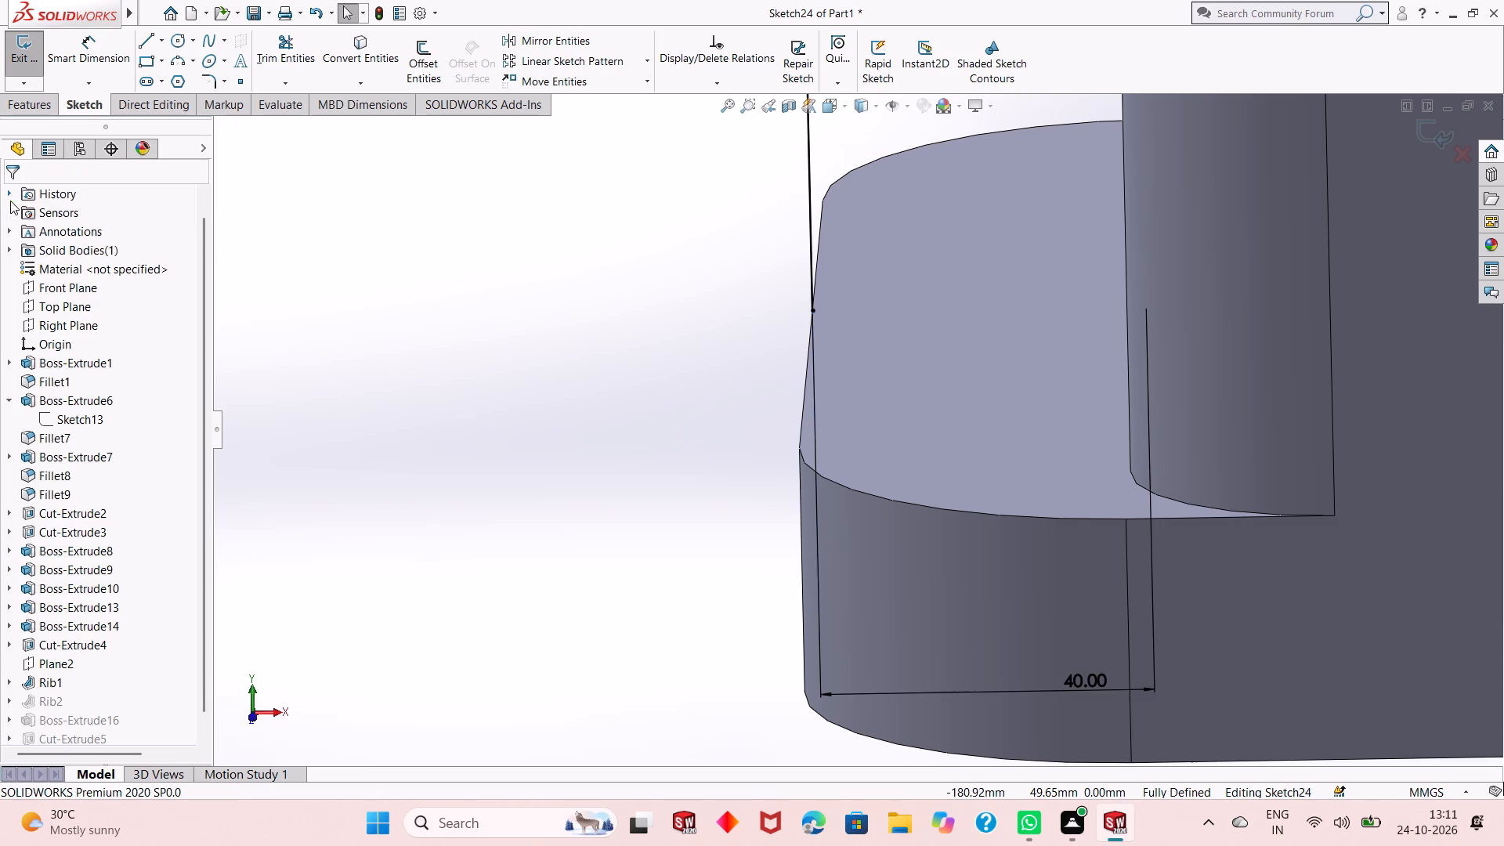
pyautogui.moveTo(876, 359); pyautogui.dragTo(891, 326, button='middle')
pyautogui.scroll(2, 890, 334)
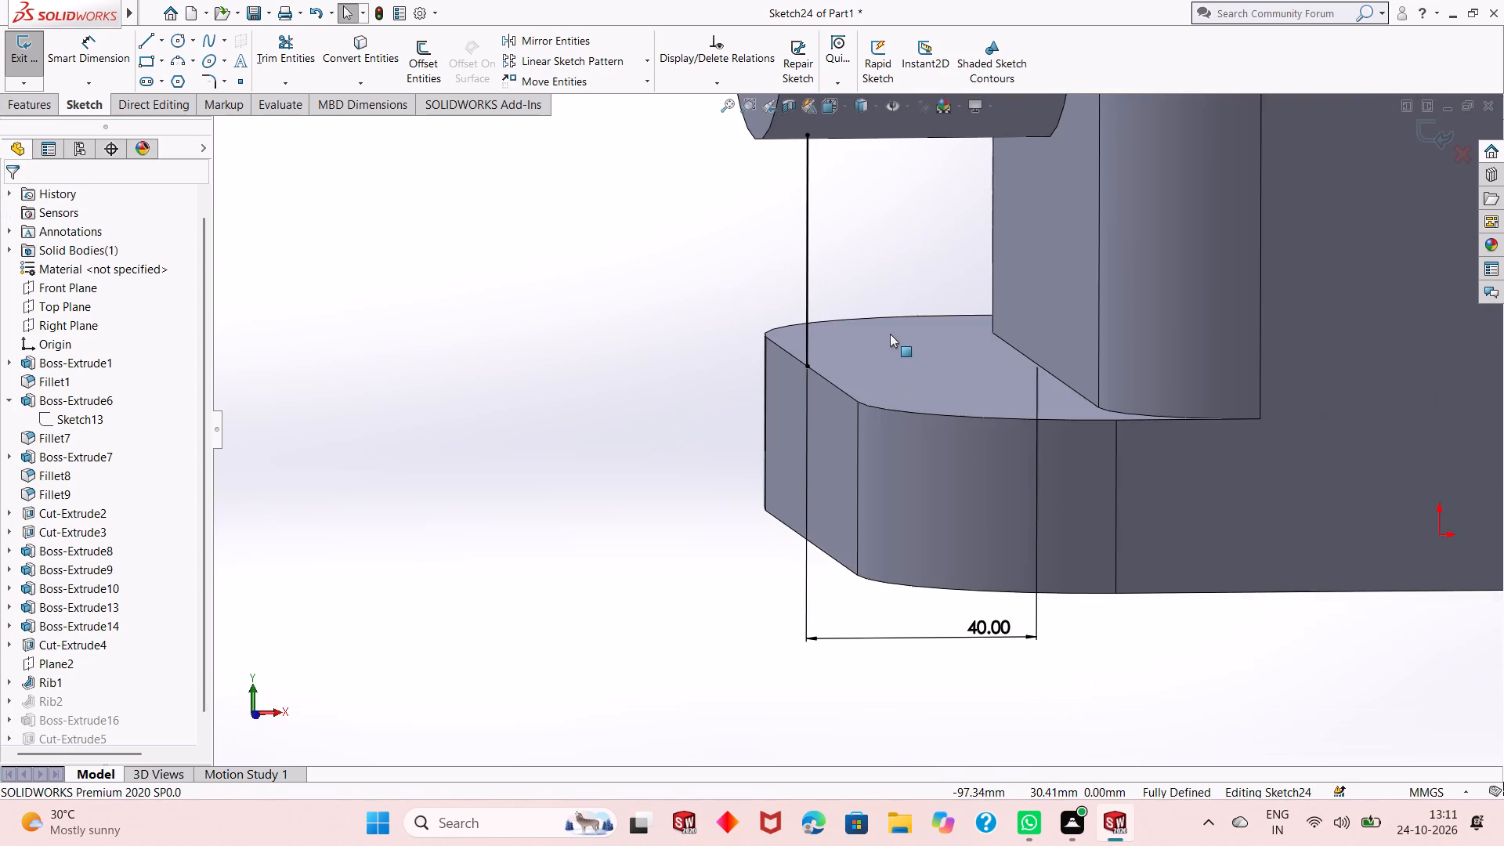
pyautogui.scroll(3, 995, 333)
pyautogui.scroll(1, 1068, 268)
pyautogui.scroll(-2, 1219, 196)
pyautogui.scroll(1, 1220, 196)
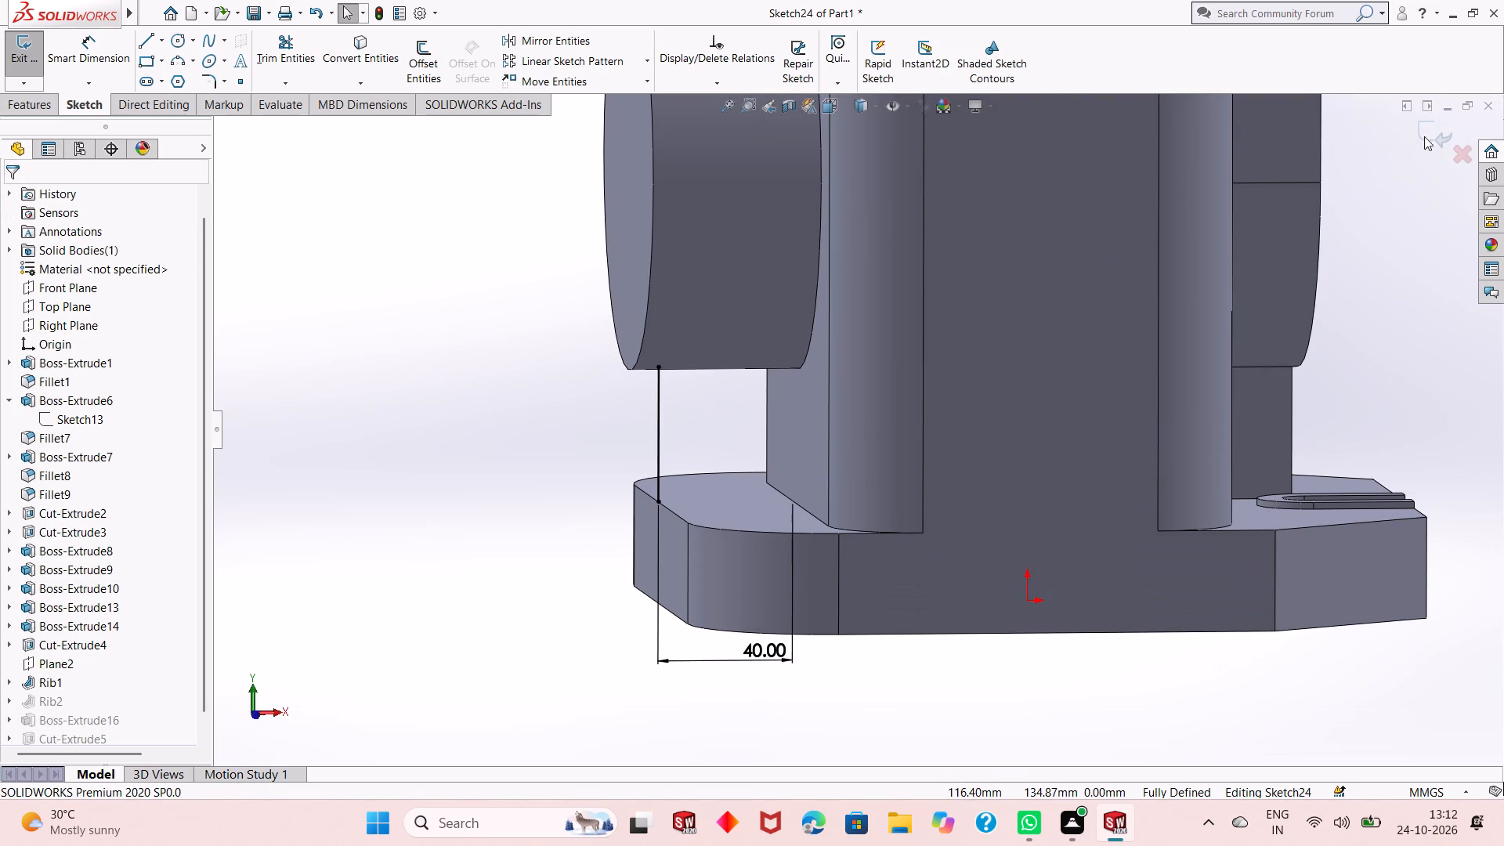
pyautogui.click(1431, 120)
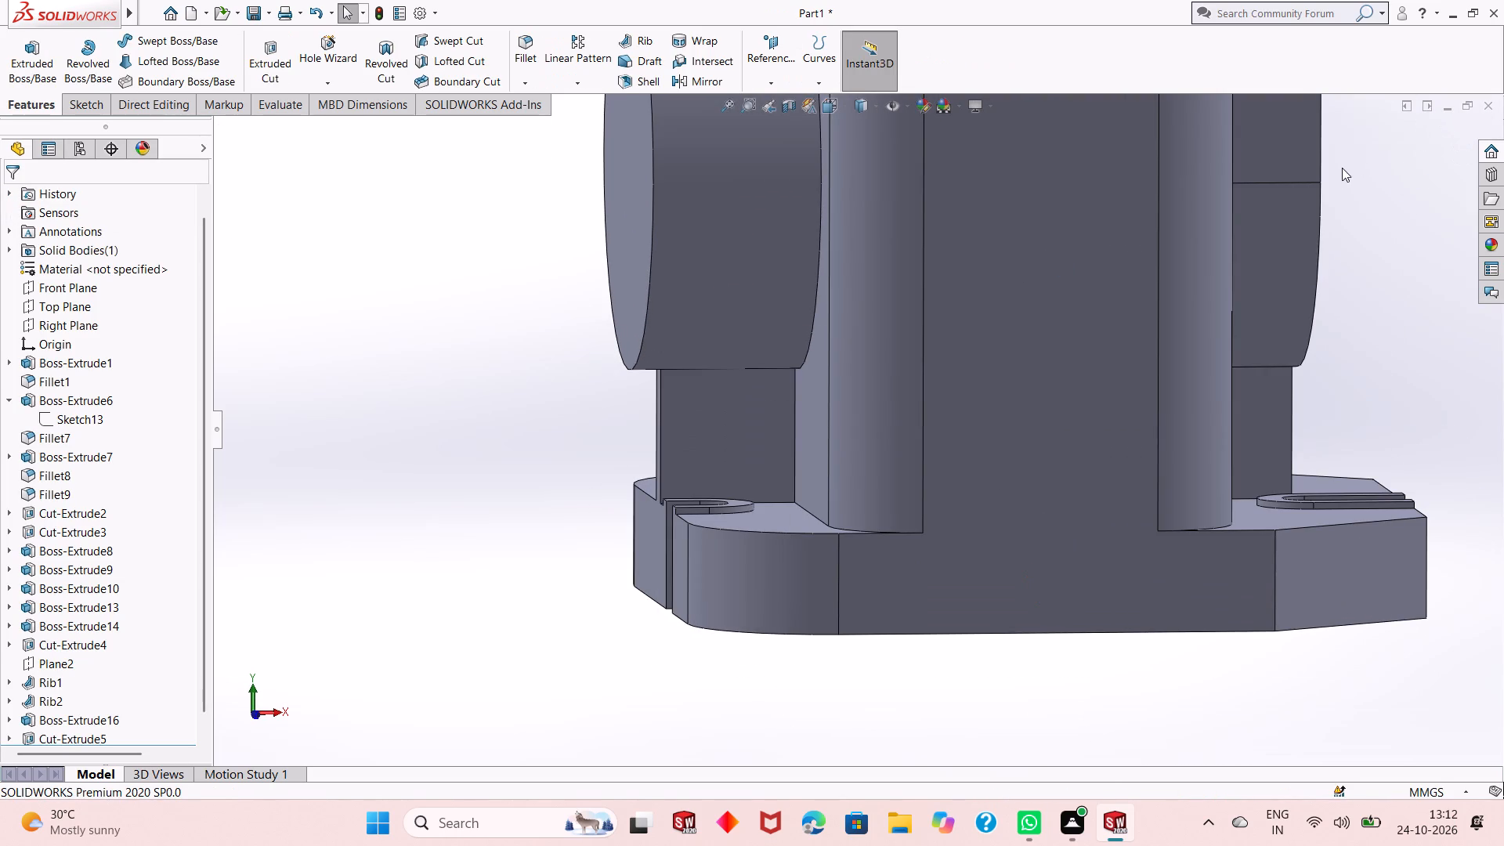
pyautogui.scroll(2, 960, 416)
pyautogui.moveTo(956, 414); pyautogui.dragTo(978, 446, button='middle')
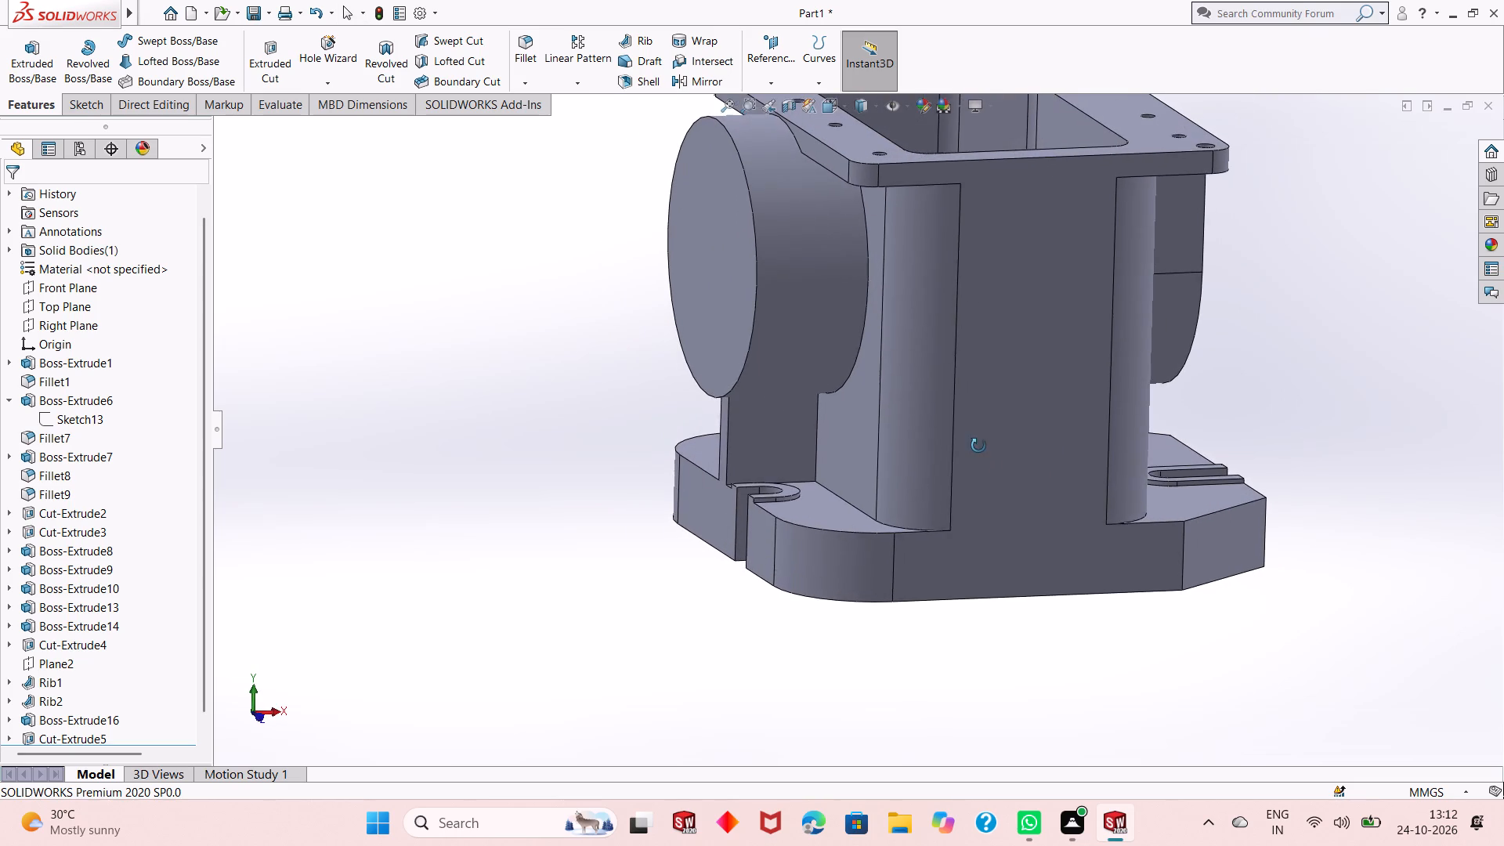
# Start a new sketch on the top face of the housing's upper flange and view it face-on.
pyautogui.moveTo(978, 446); pyautogui.dragTo(978, 460, button='middle')
pyautogui.scroll(3, 970, 458)
pyautogui.scroll(-1, 1010, 215)
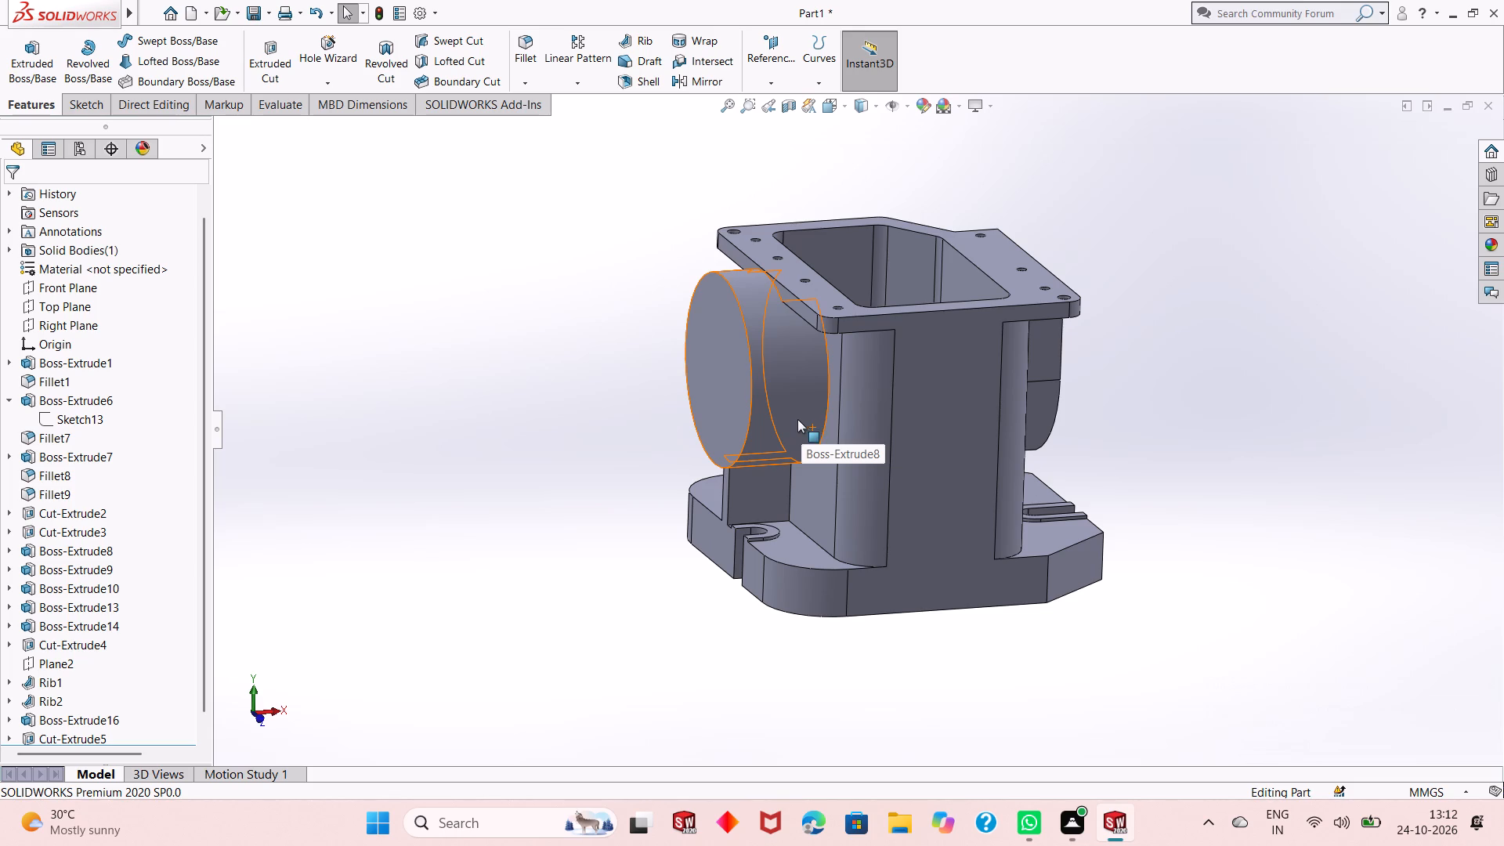
pyautogui.moveTo(630, 488); pyautogui.dragTo(646, 421, button='middle')
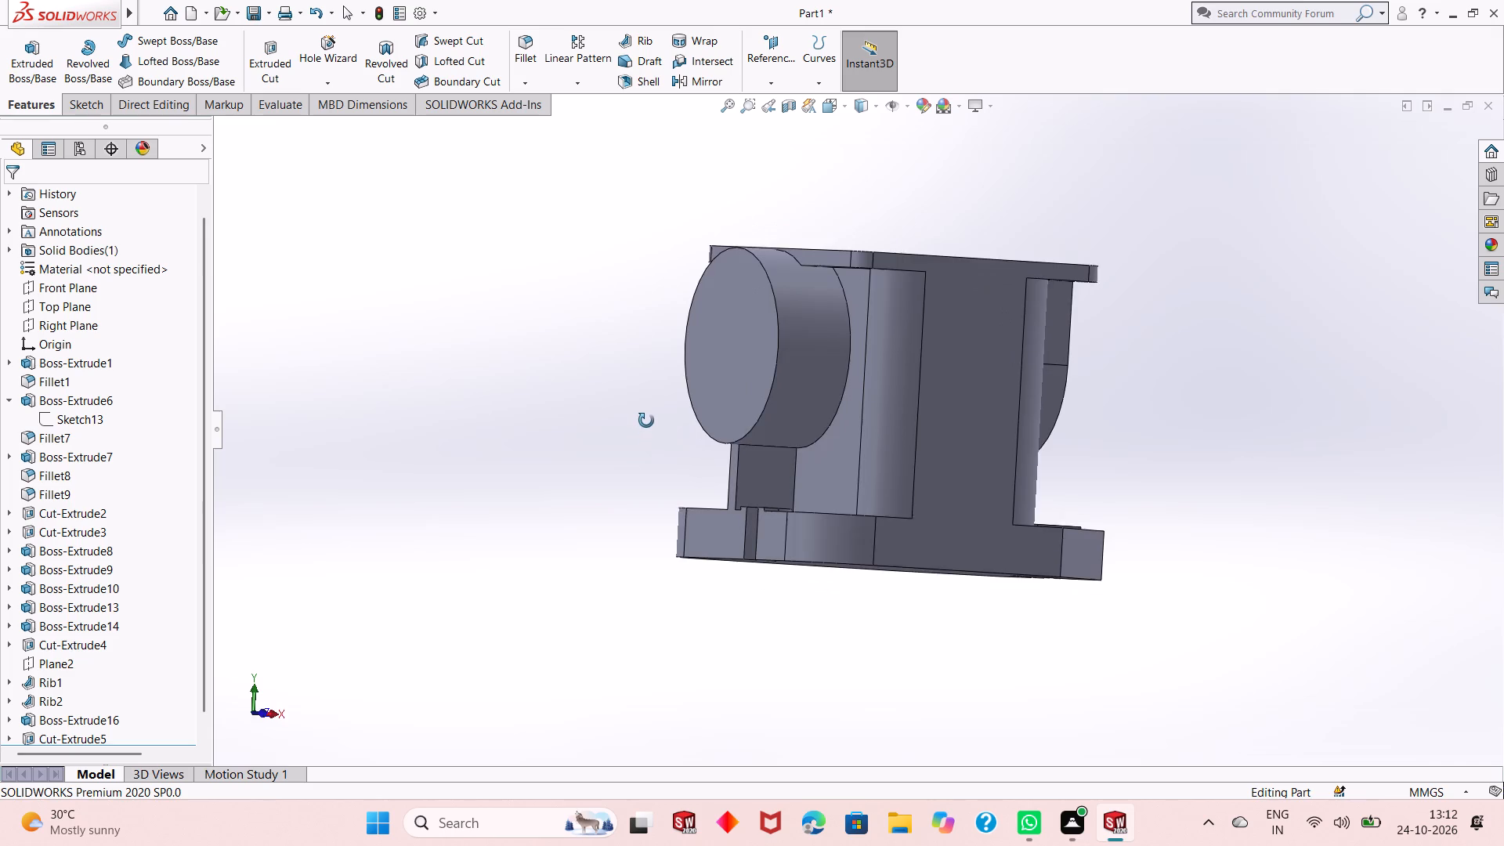
pyautogui.moveTo(646, 421); pyautogui.dragTo(648, 520, button='middle')
pyautogui.scroll(1, 648, 520)
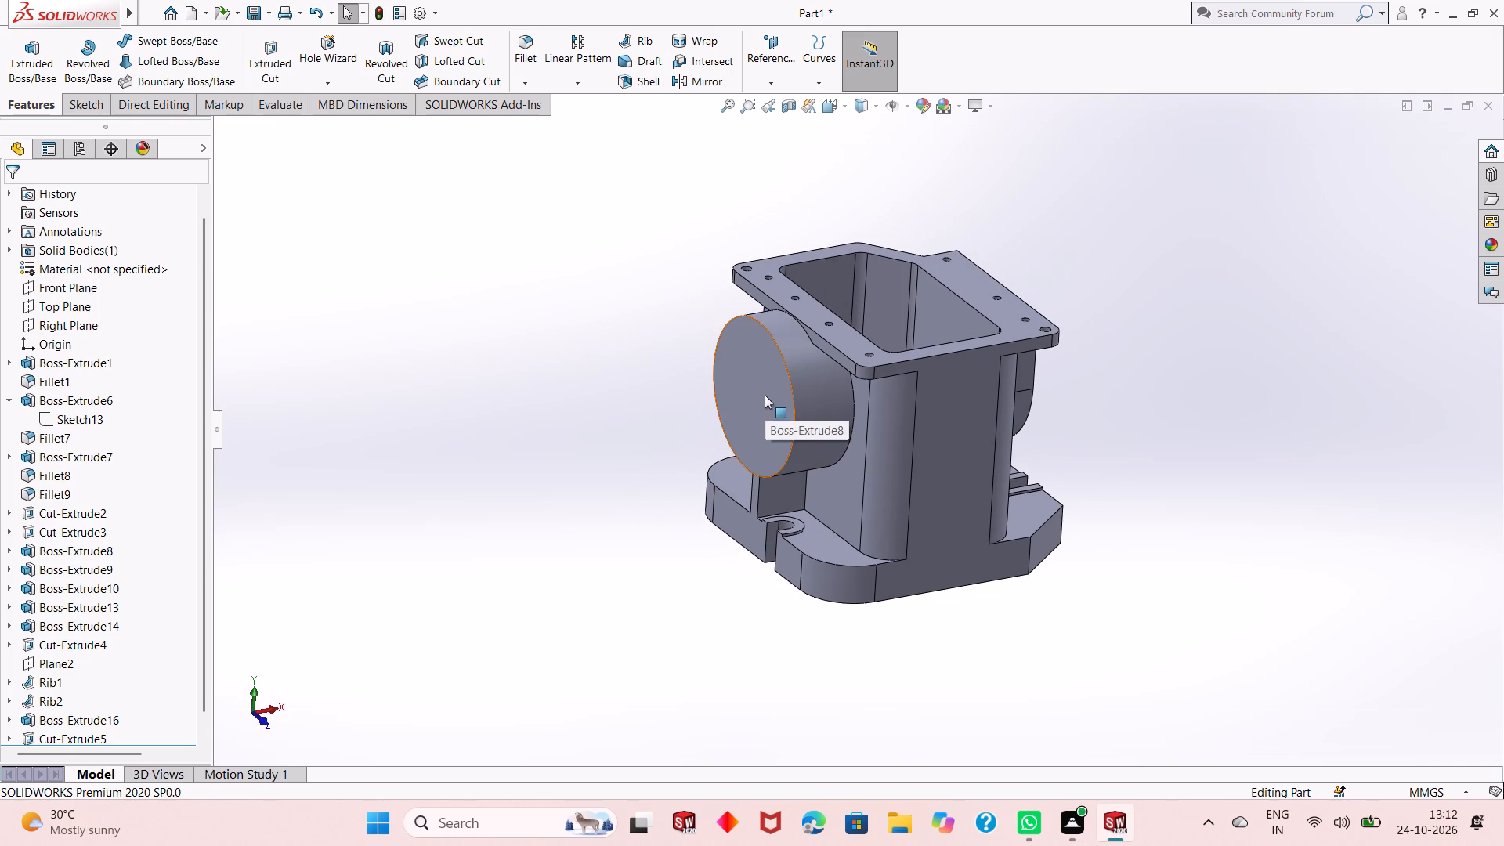
pyautogui.click(814, 313)
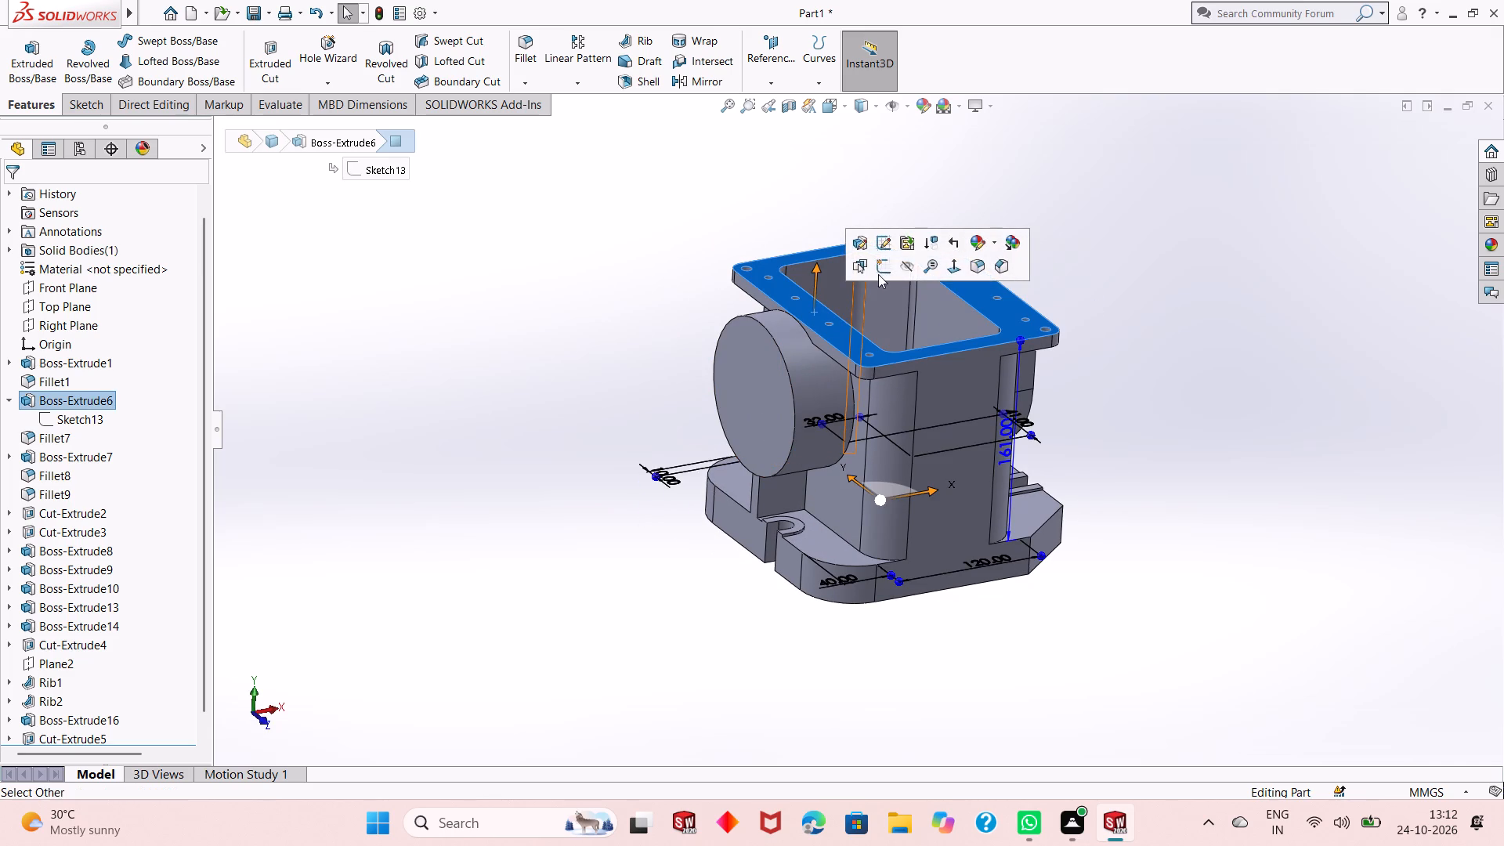
pyautogui.click(884, 269)
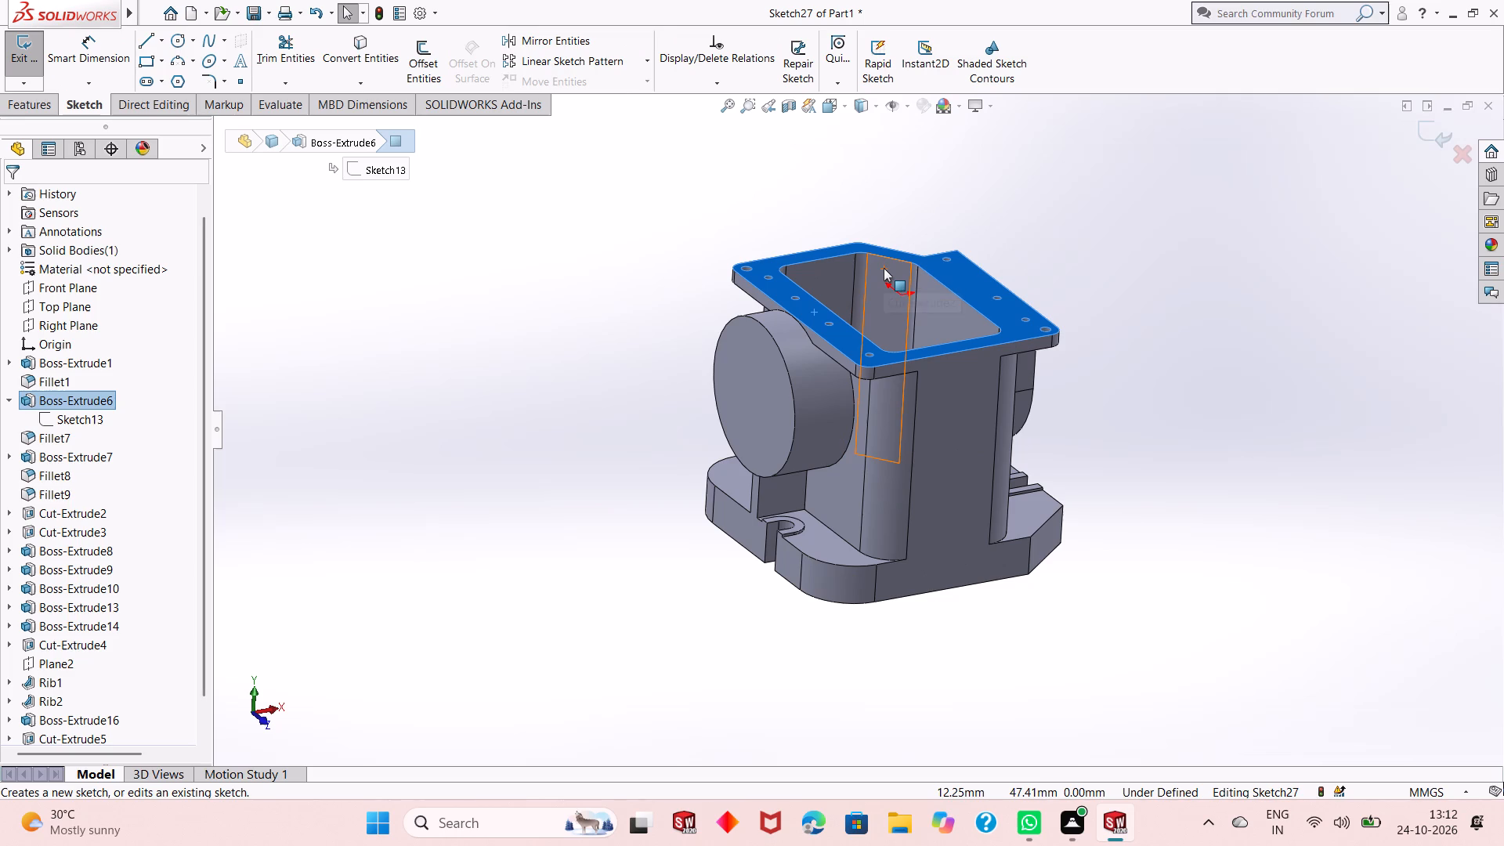
pyautogui.hotkey('ctrl', '8')
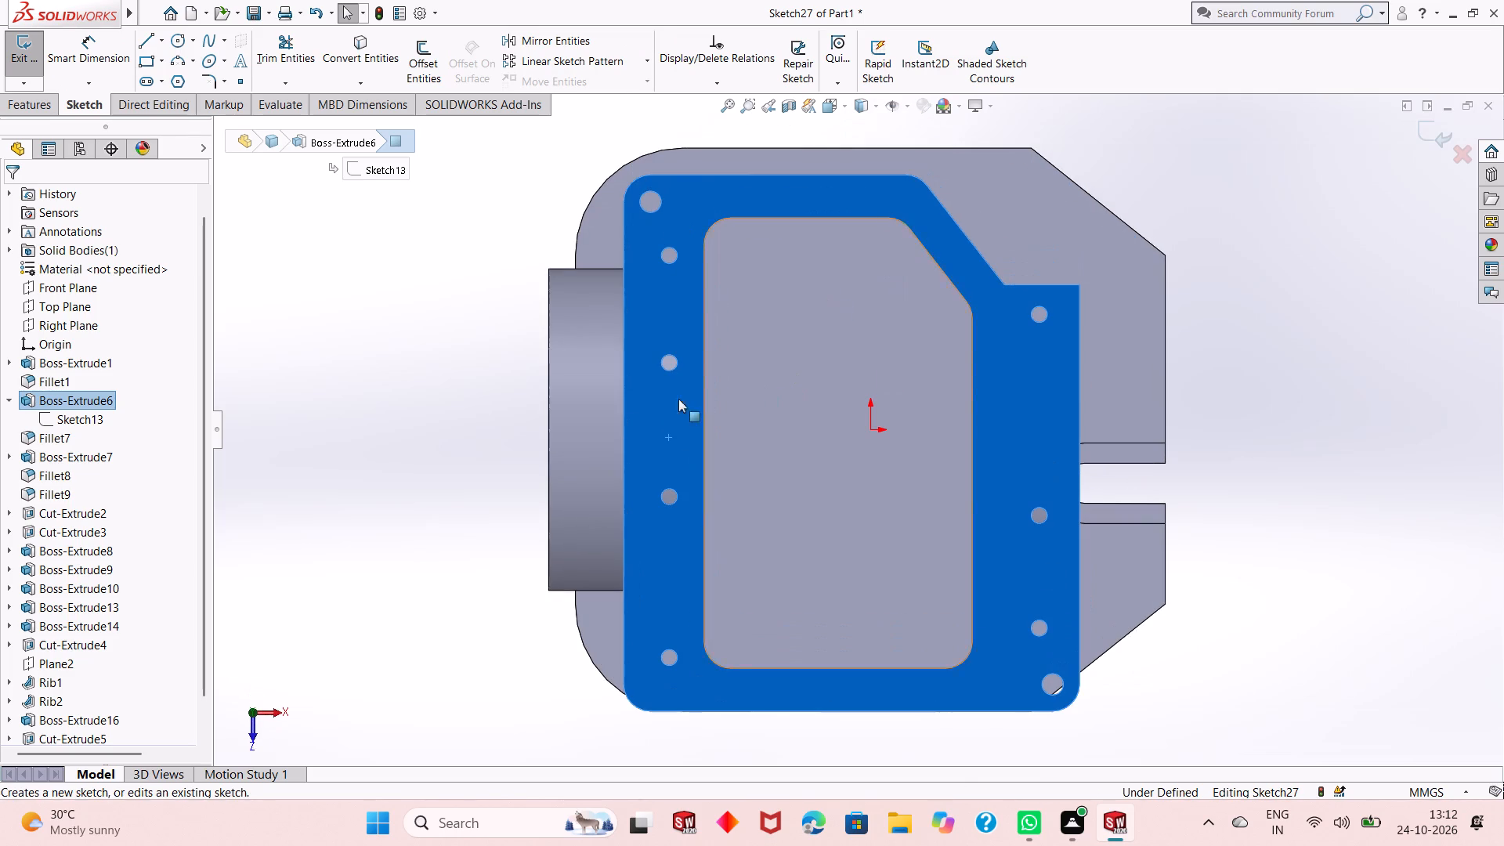
pyautogui.click(388, 375)
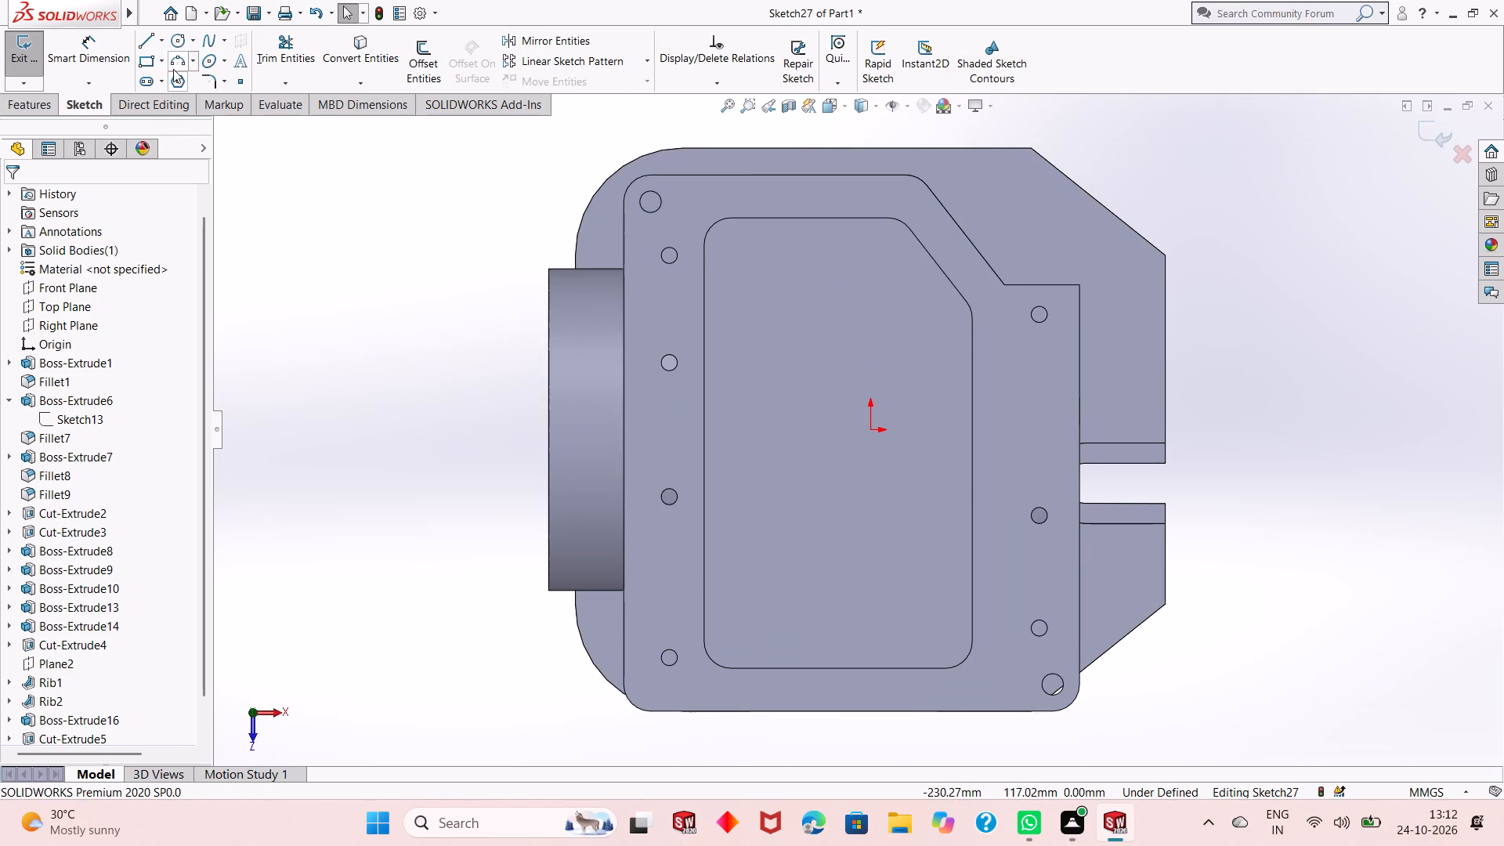
# Sketch a corner rectangle about 12 mm wide and 30 mm high across the opening's inner edge nearest the large round boss.
pyautogui.click(145, 64)
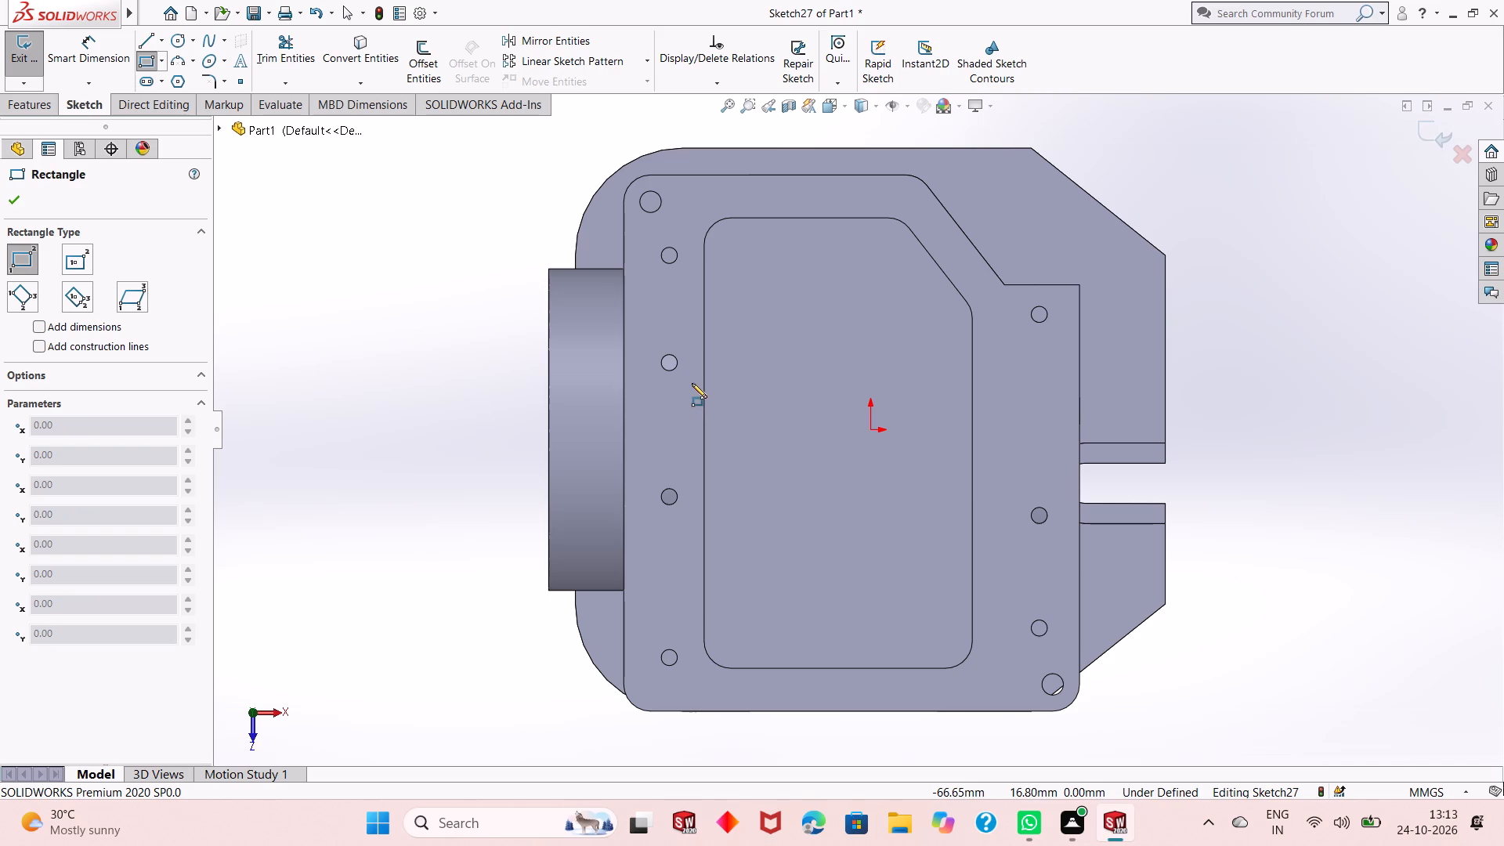
pyautogui.click(692, 383)
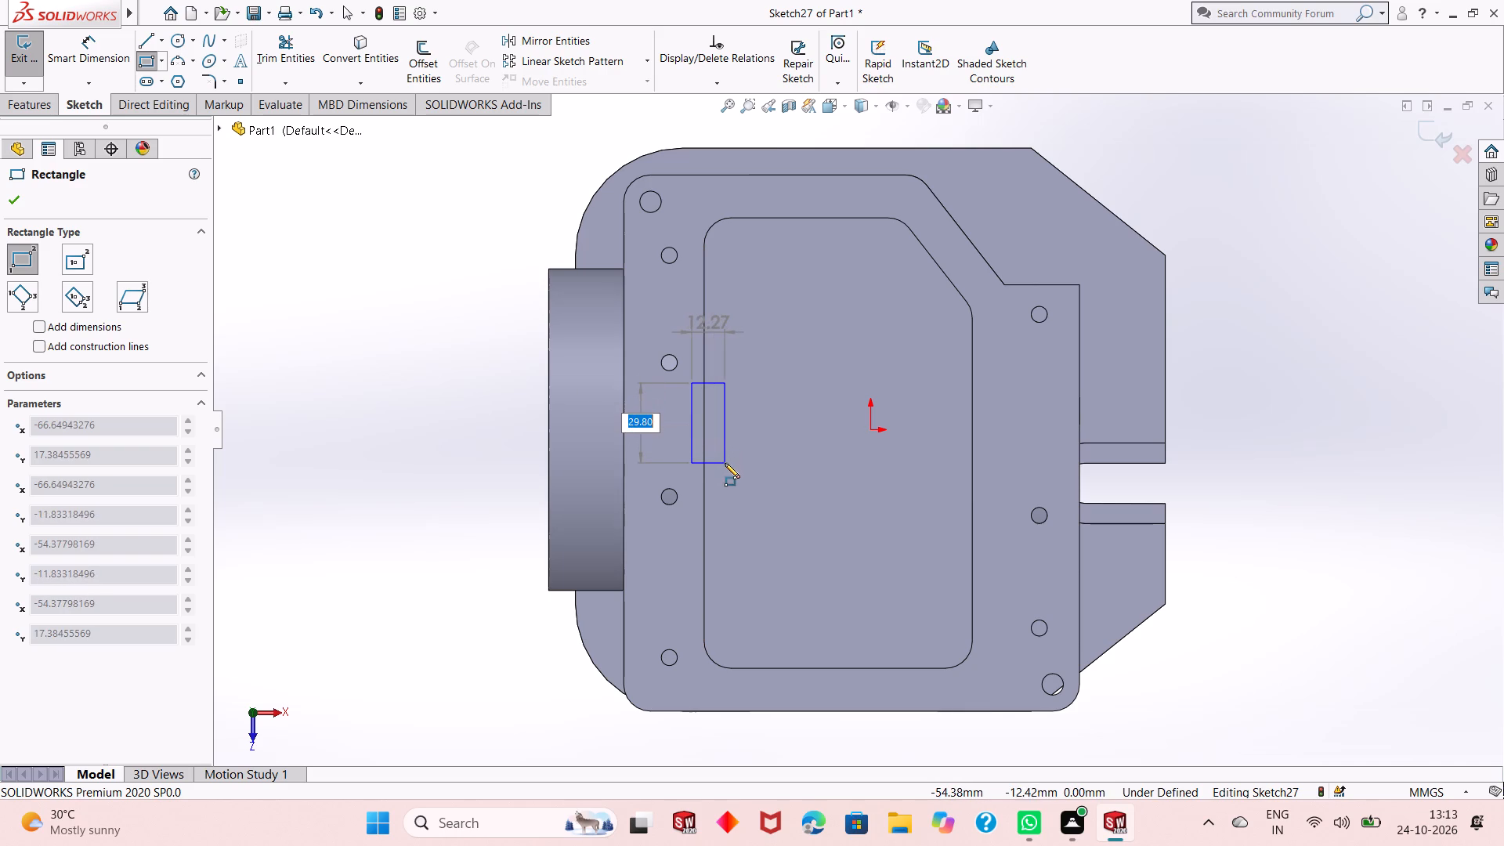
pyautogui.click(725, 463)
pyautogui.rightClick(426, 297)
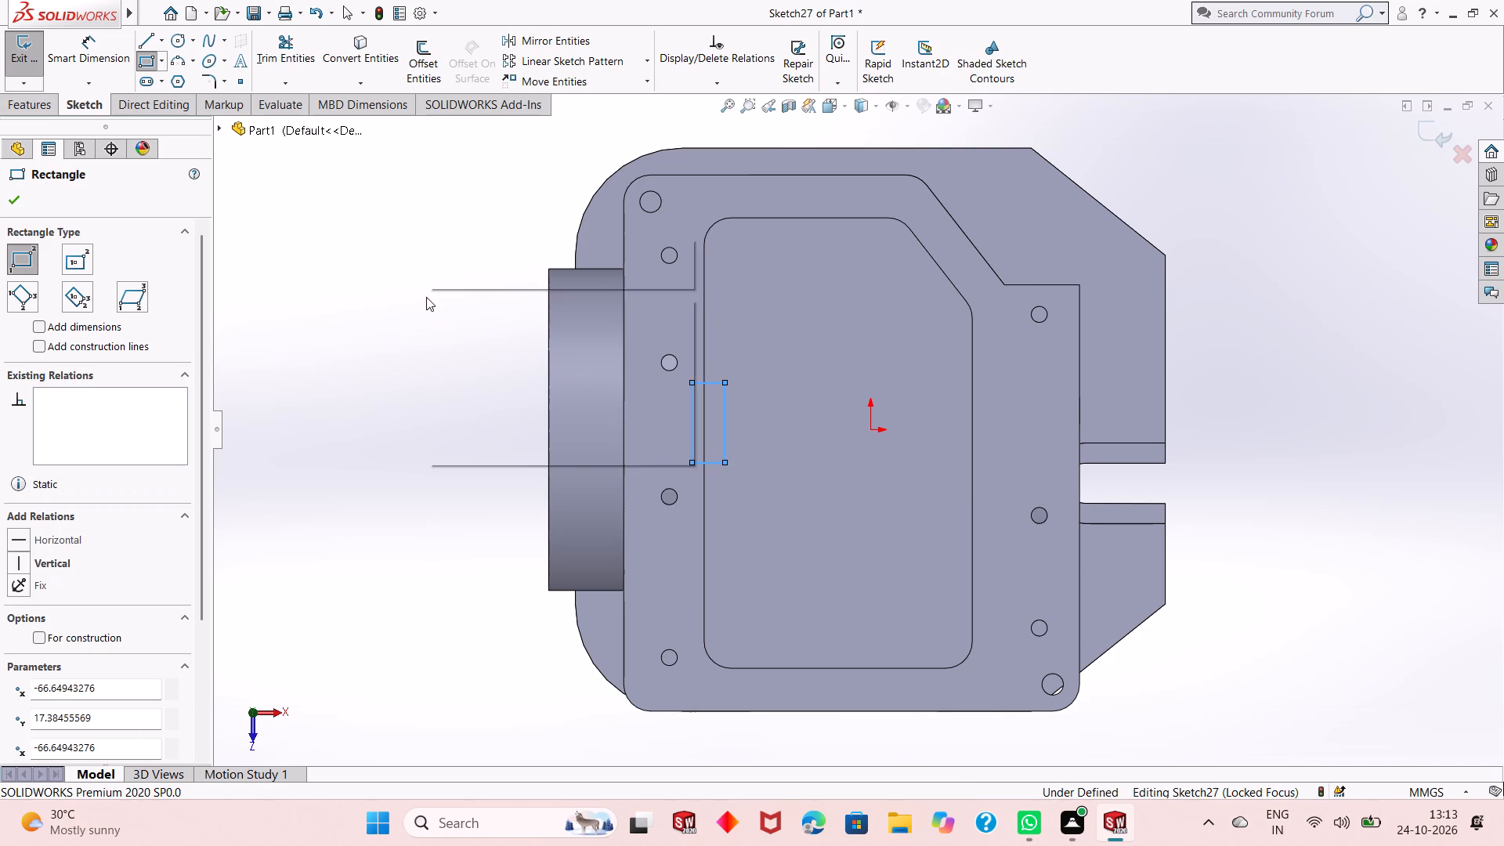
pyautogui.click(446, 318)
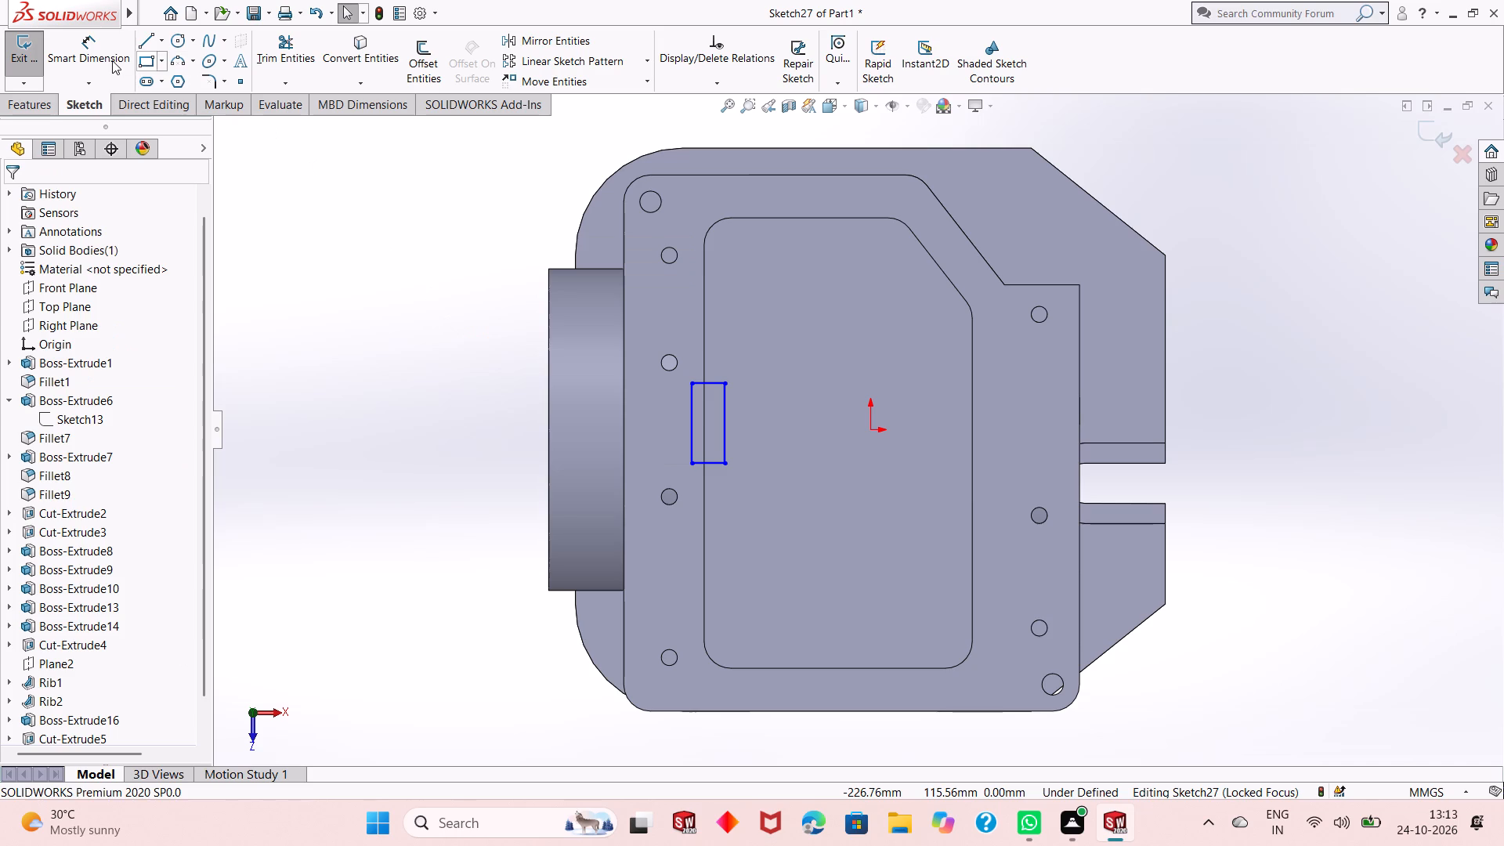
# Dimension the rectangle's vertical side to 30 mm.
pyautogui.click(112, 60)
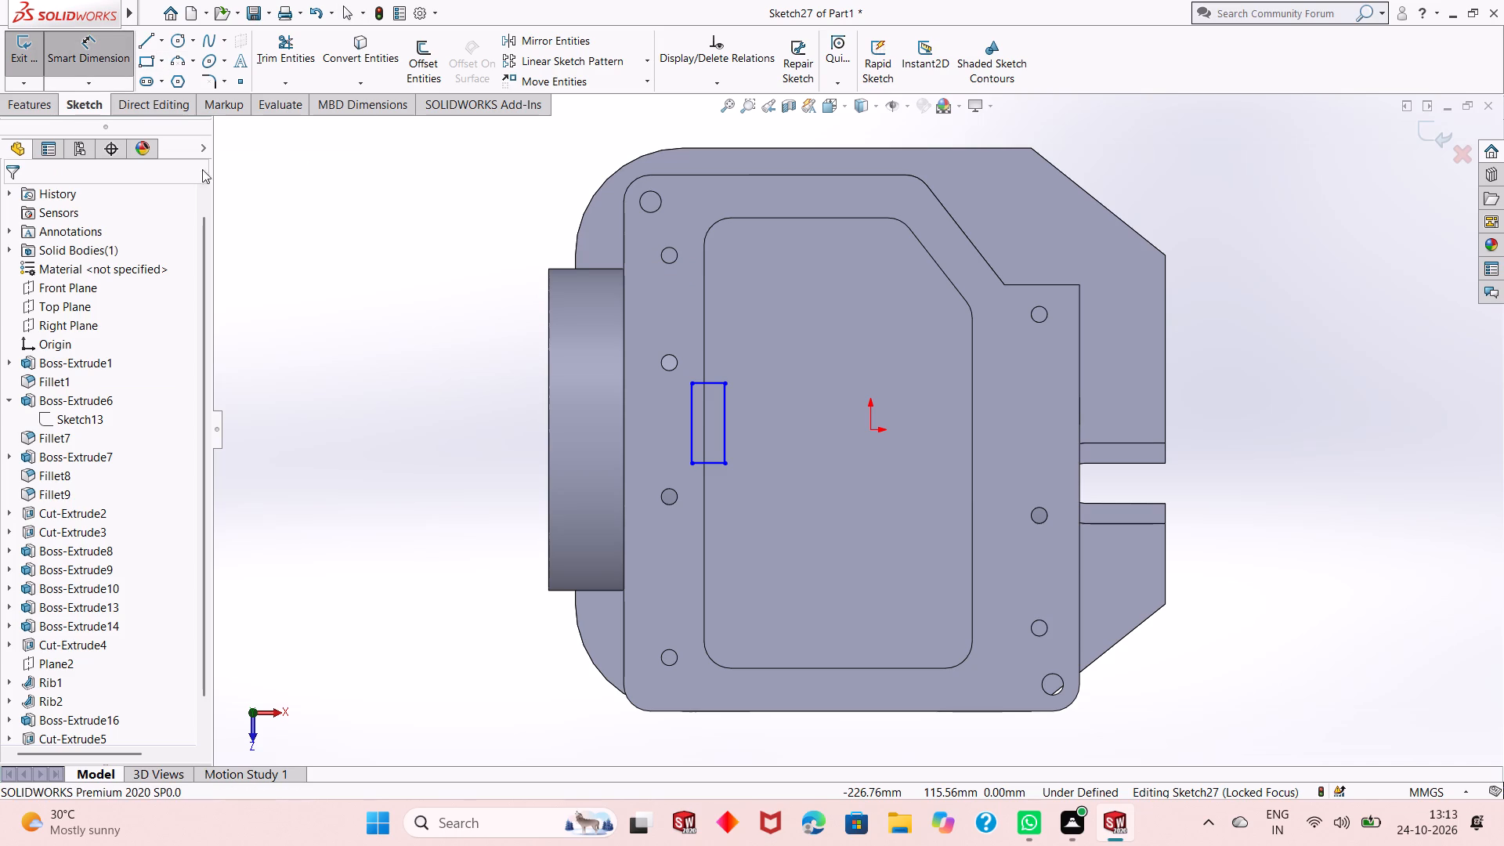
pyautogui.click(725, 432)
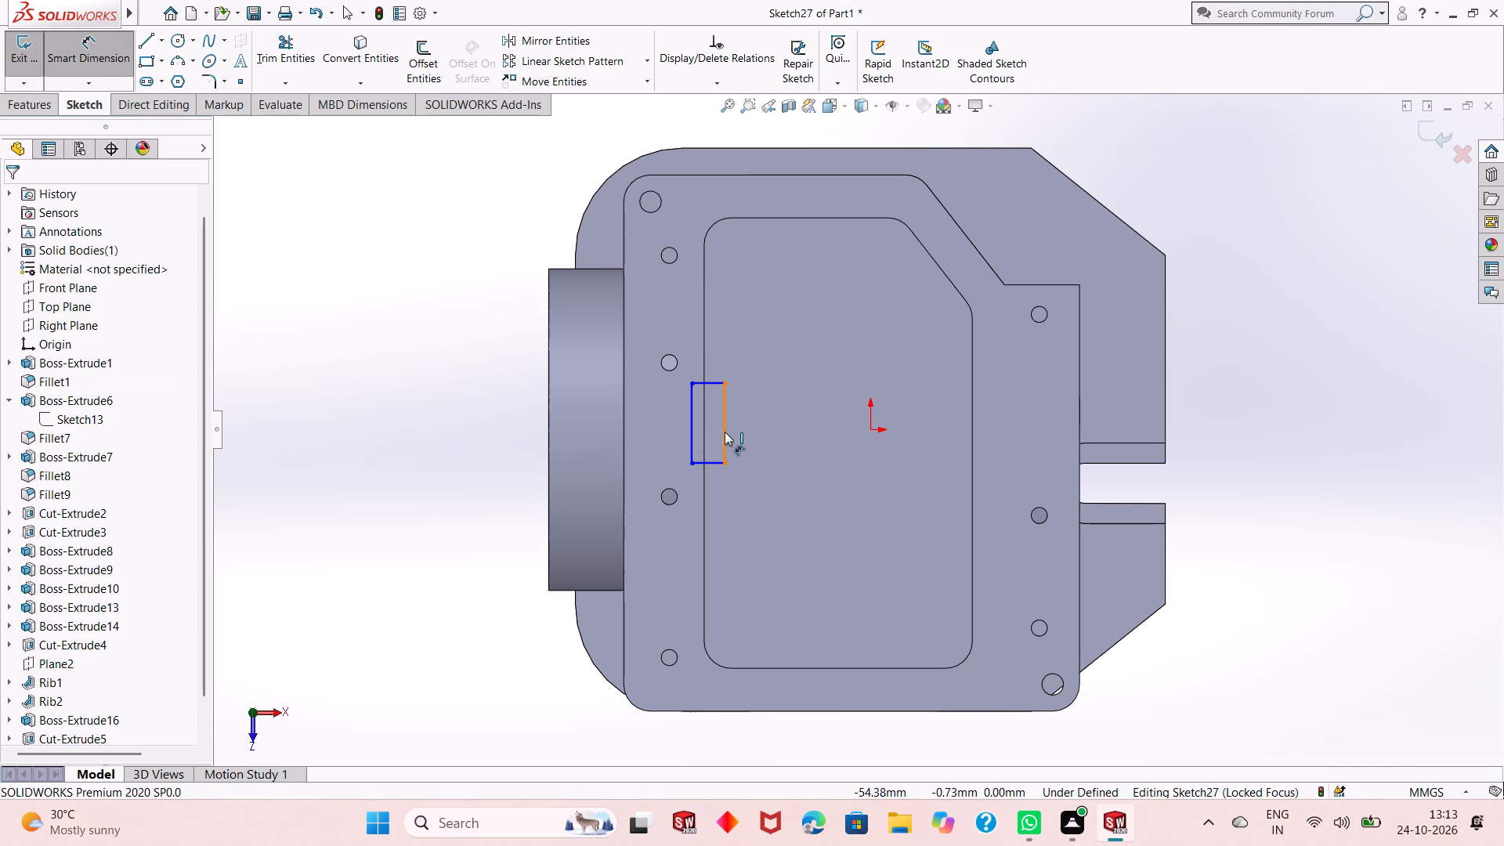
pyautogui.click(754, 423)
pyautogui.write('30')
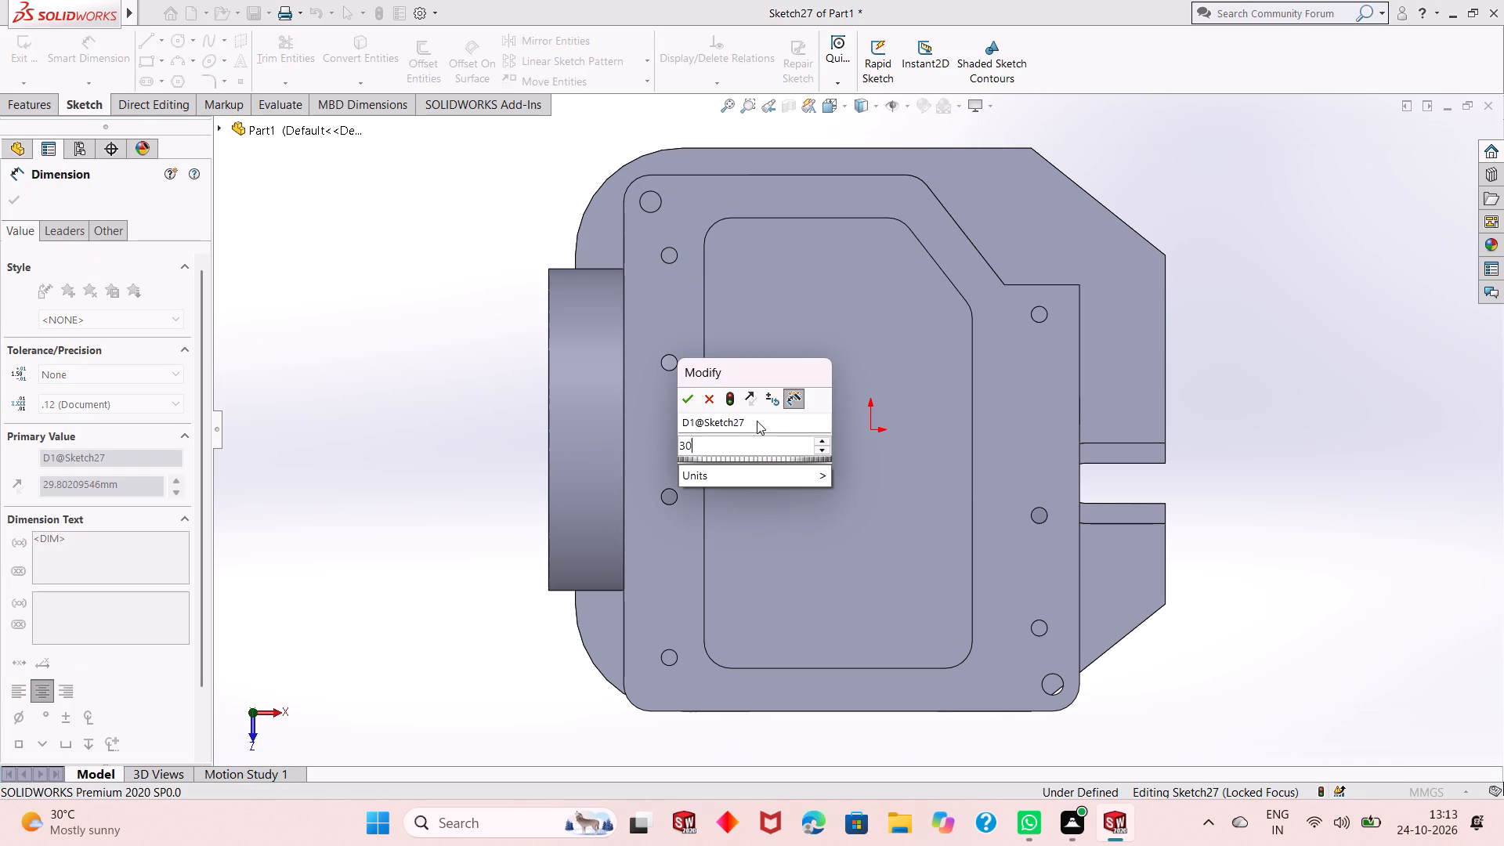
pyautogui.press('Return')
pyautogui.press('Escape')
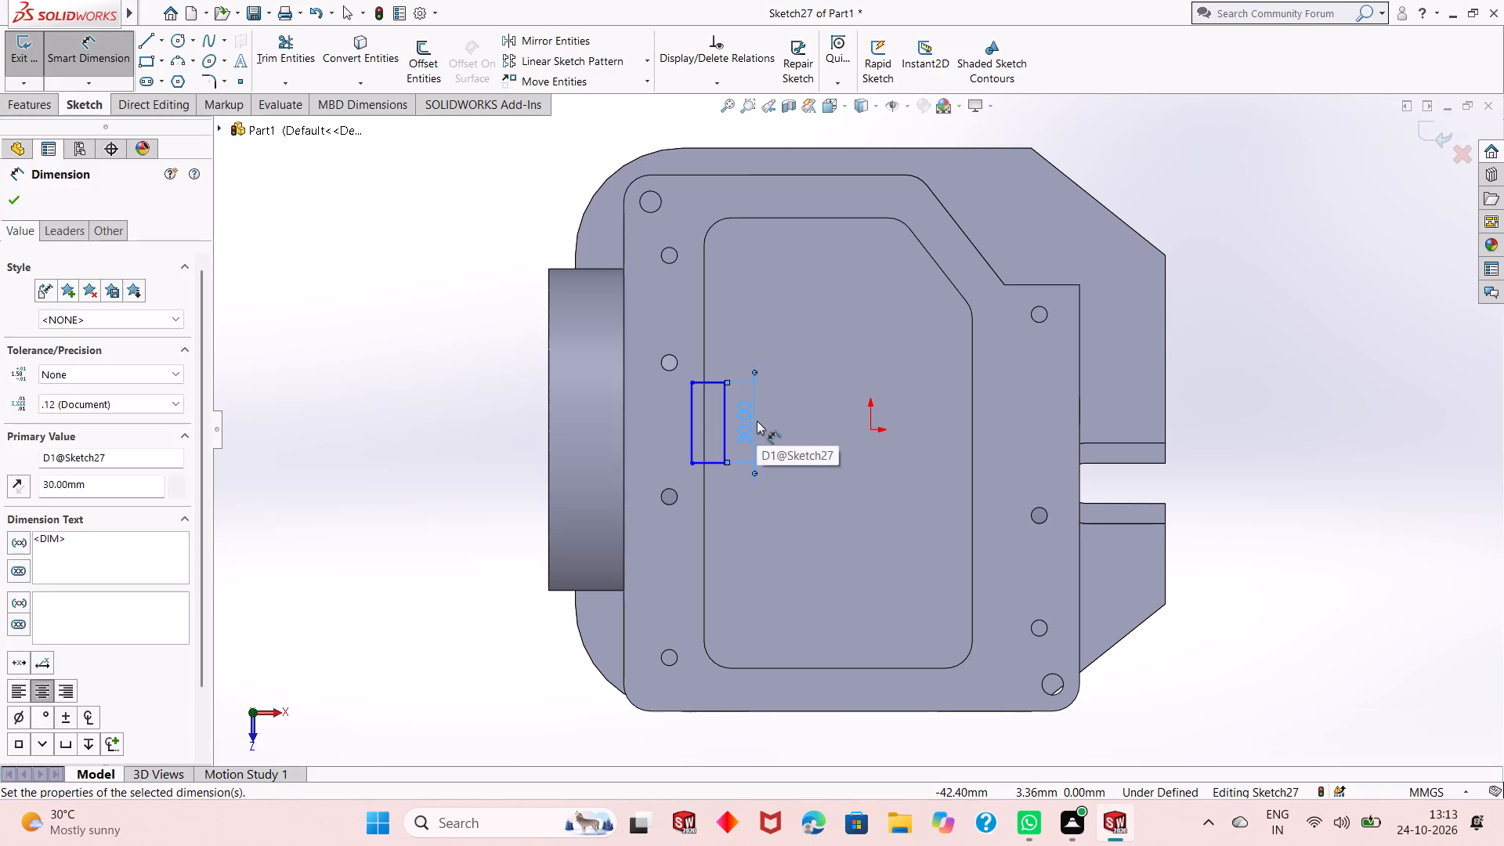
pyautogui.press('Escape')
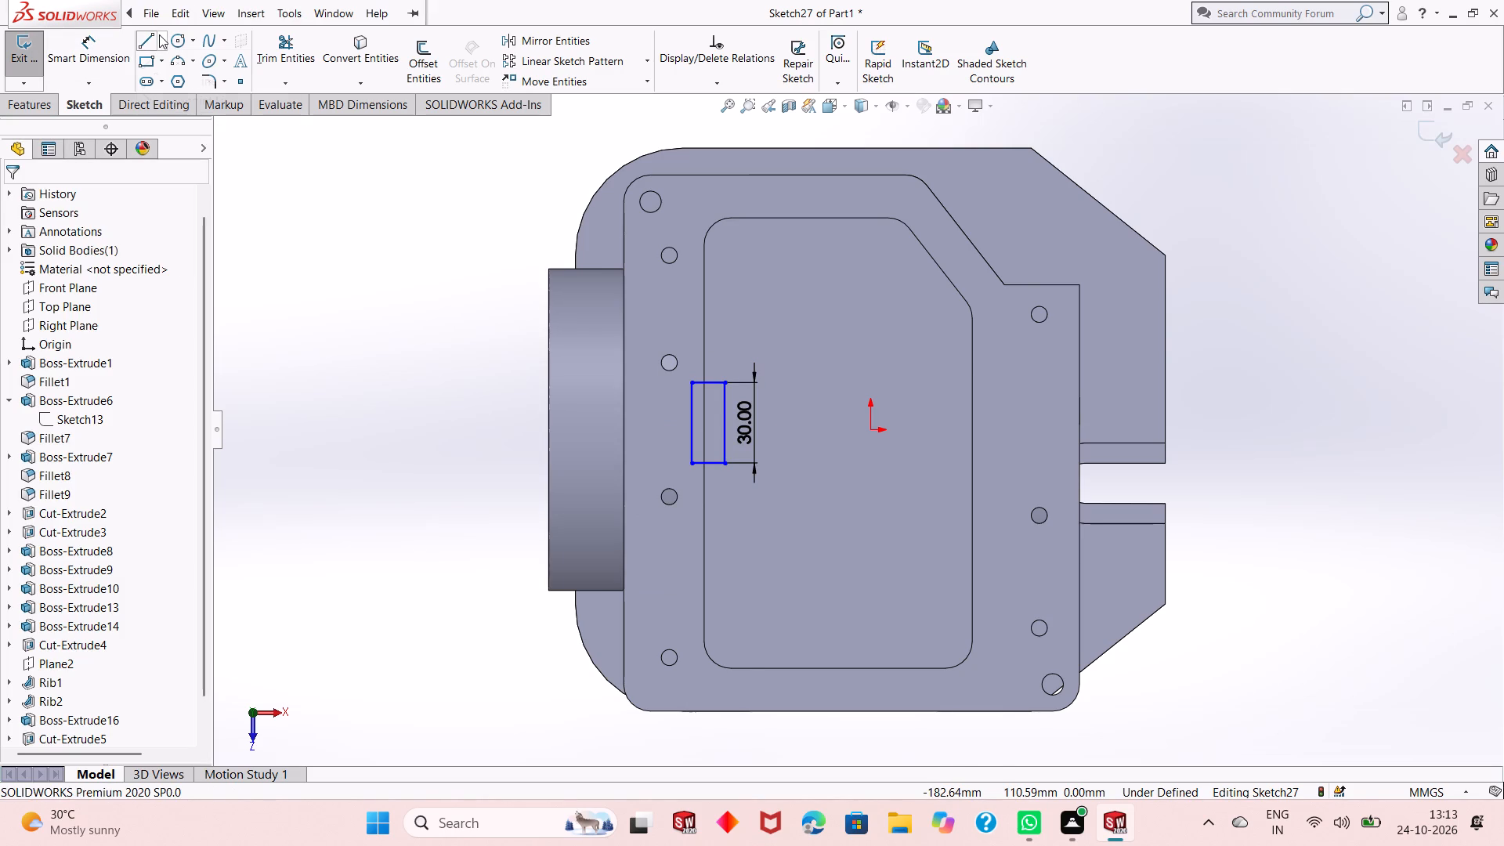
# Draw a horizontal centreline about 15 mm long from the origin toward the rectangle.
pyautogui.click(159, 34)
pyautogui.click(170, 81)
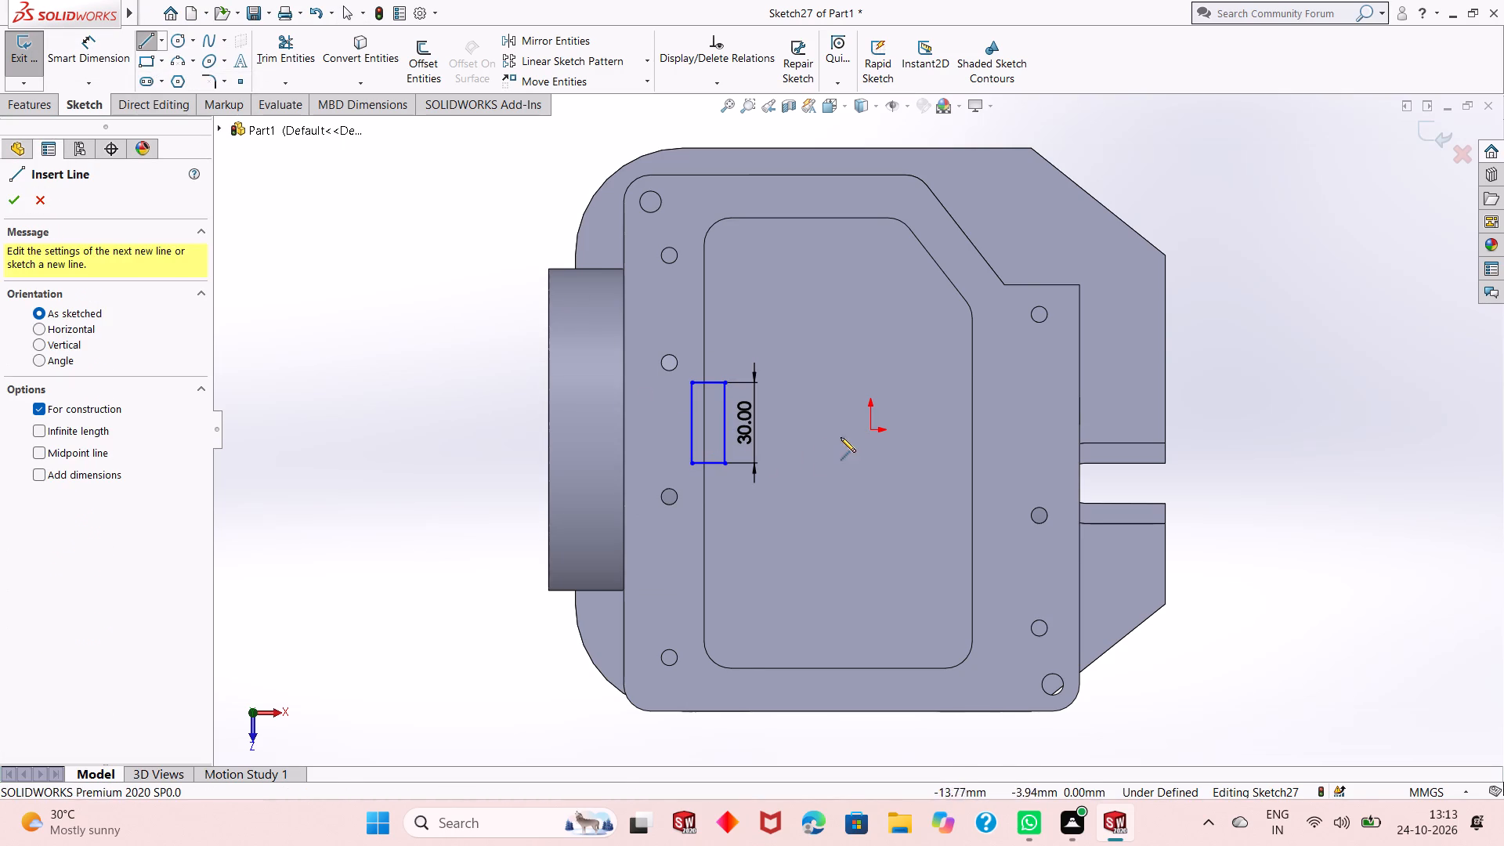
pyautogui.click(871, 428)
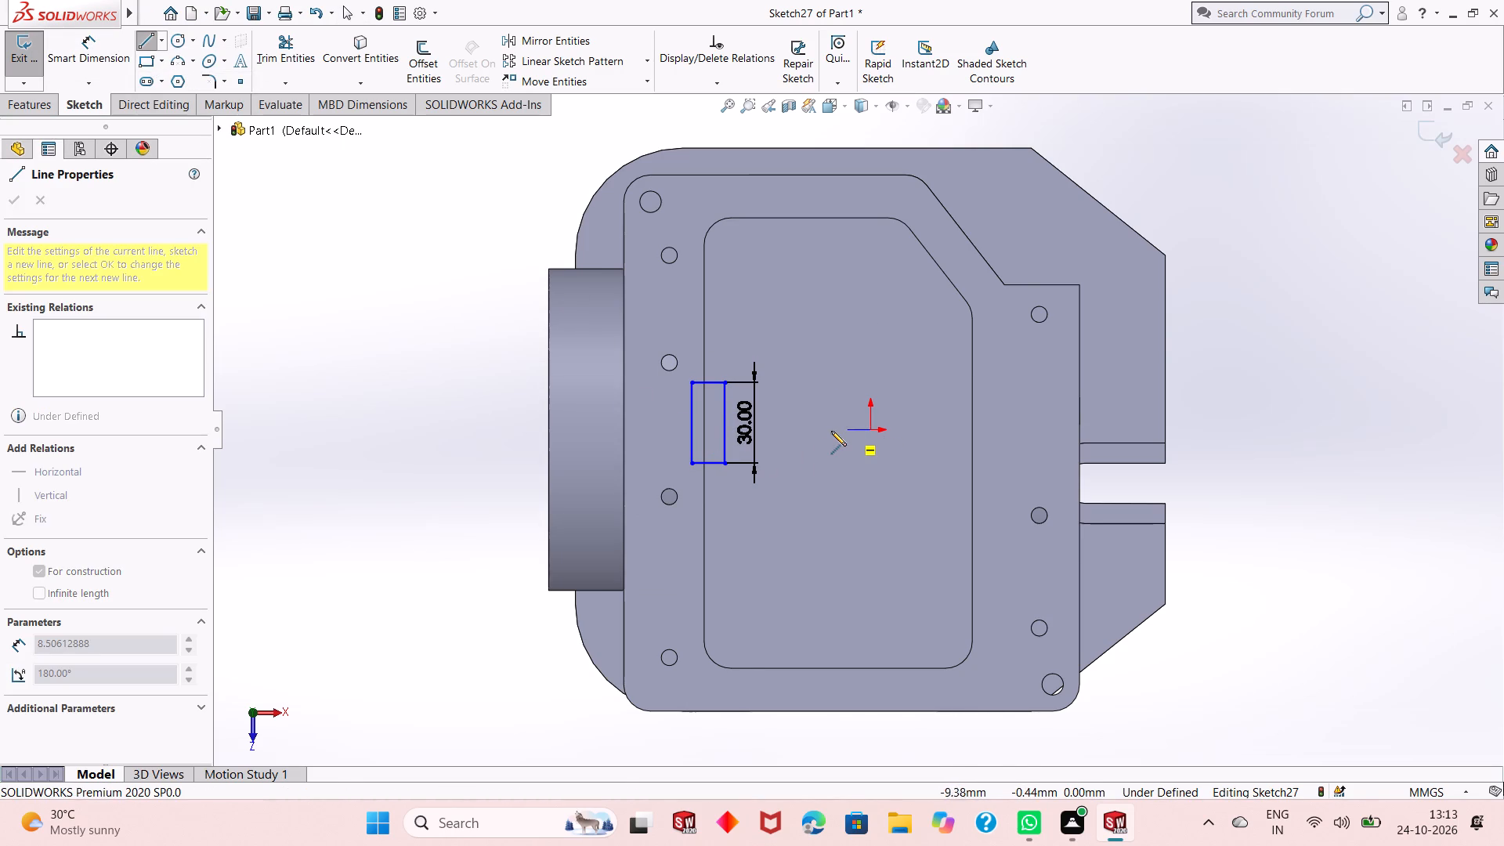
pyautogui.click(831, 431)
pyautogui.press('Escape')
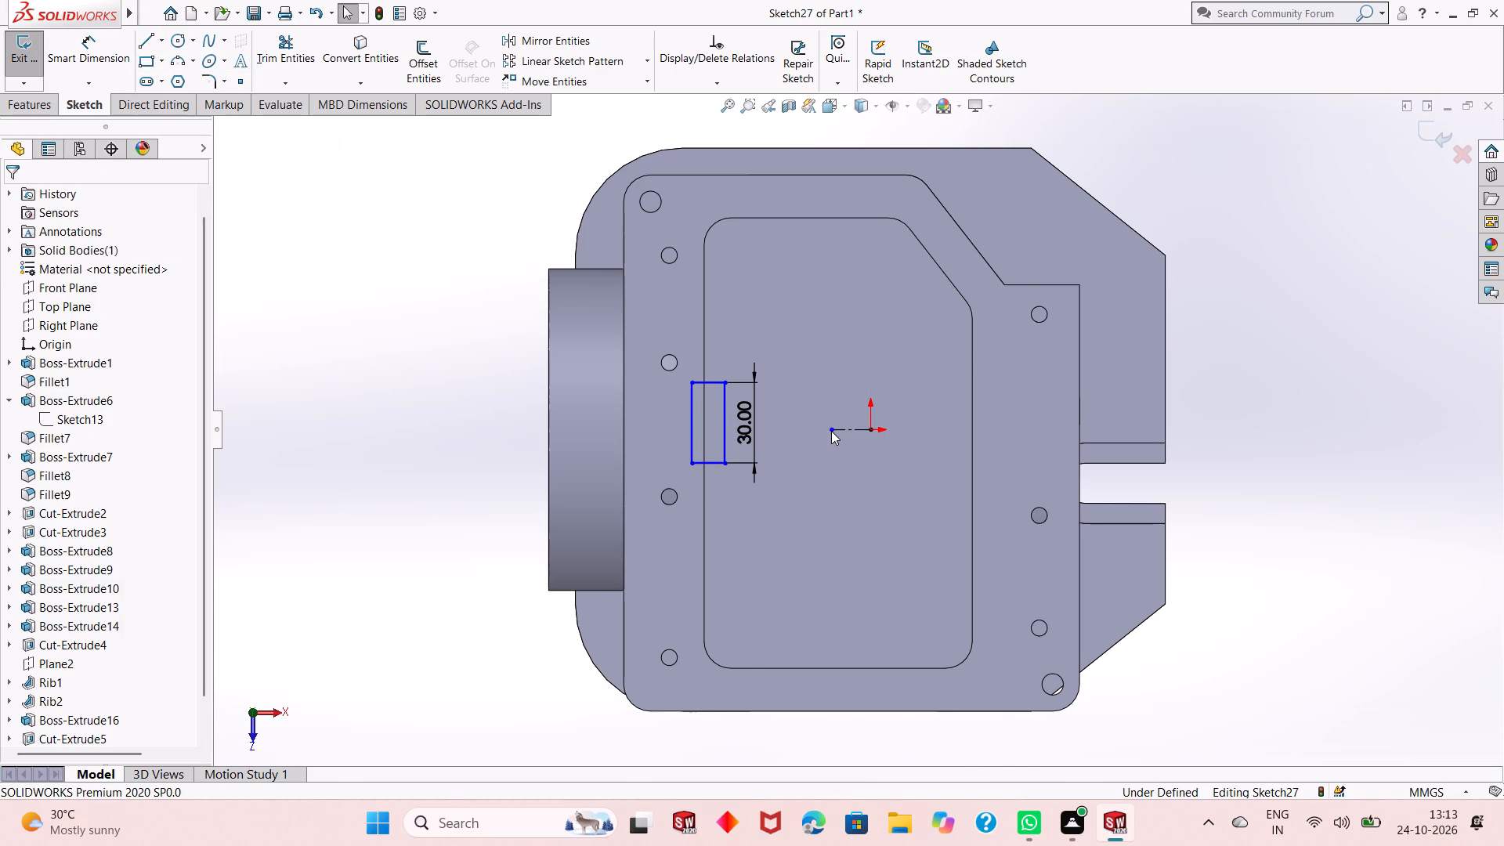
pyautogui.press('Escape')
# Make the rectangle's two horizontal sides symmetric about the centreline.
pyautogui.click(843, 429)
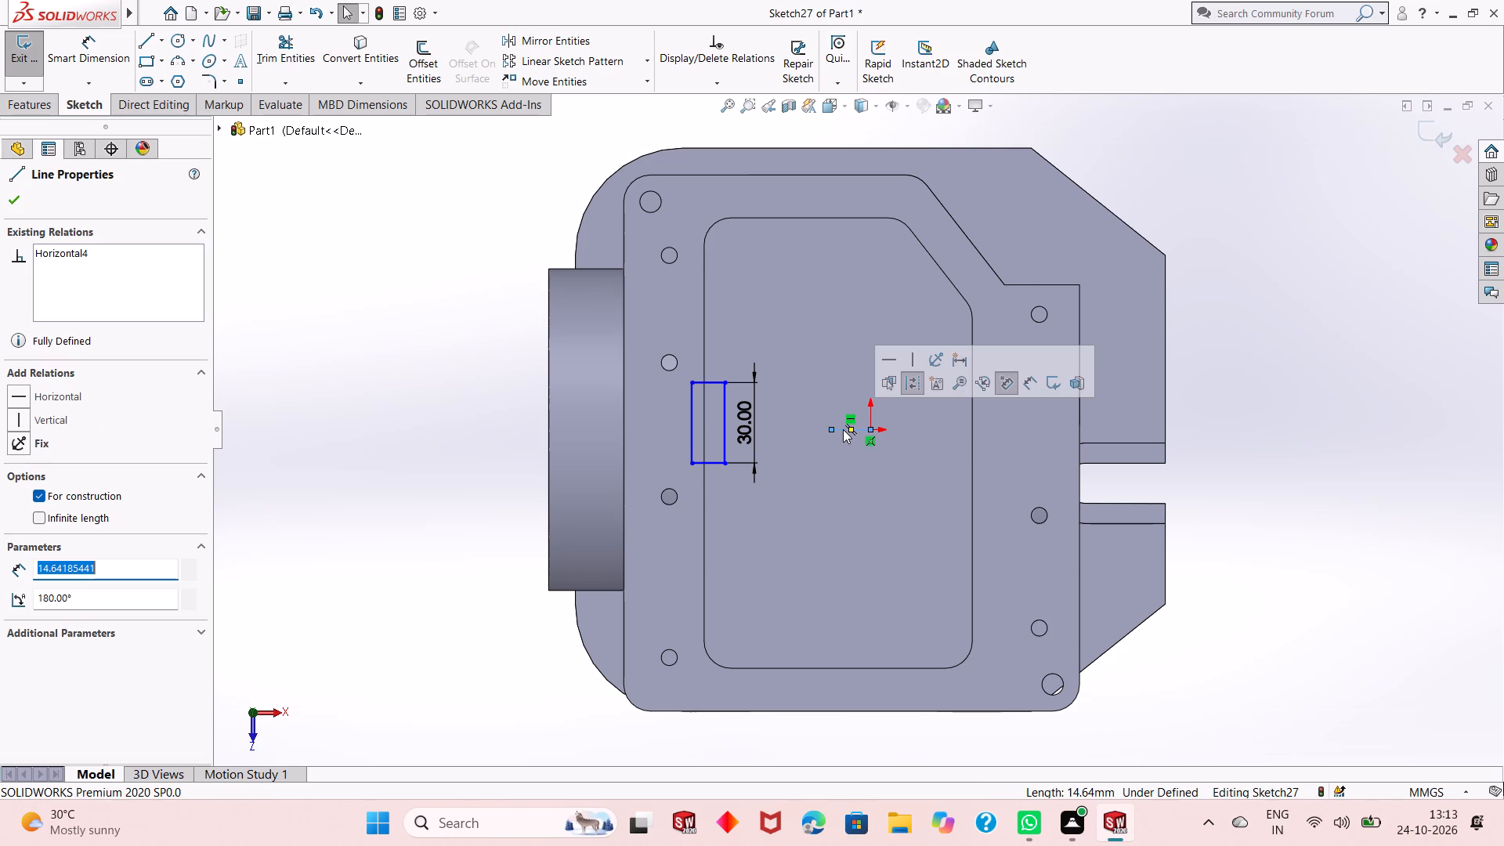
pyautogui.keyDown('ctrl'); pyautogui.click(717, 379); pyautogui.keyUp('ctrl')
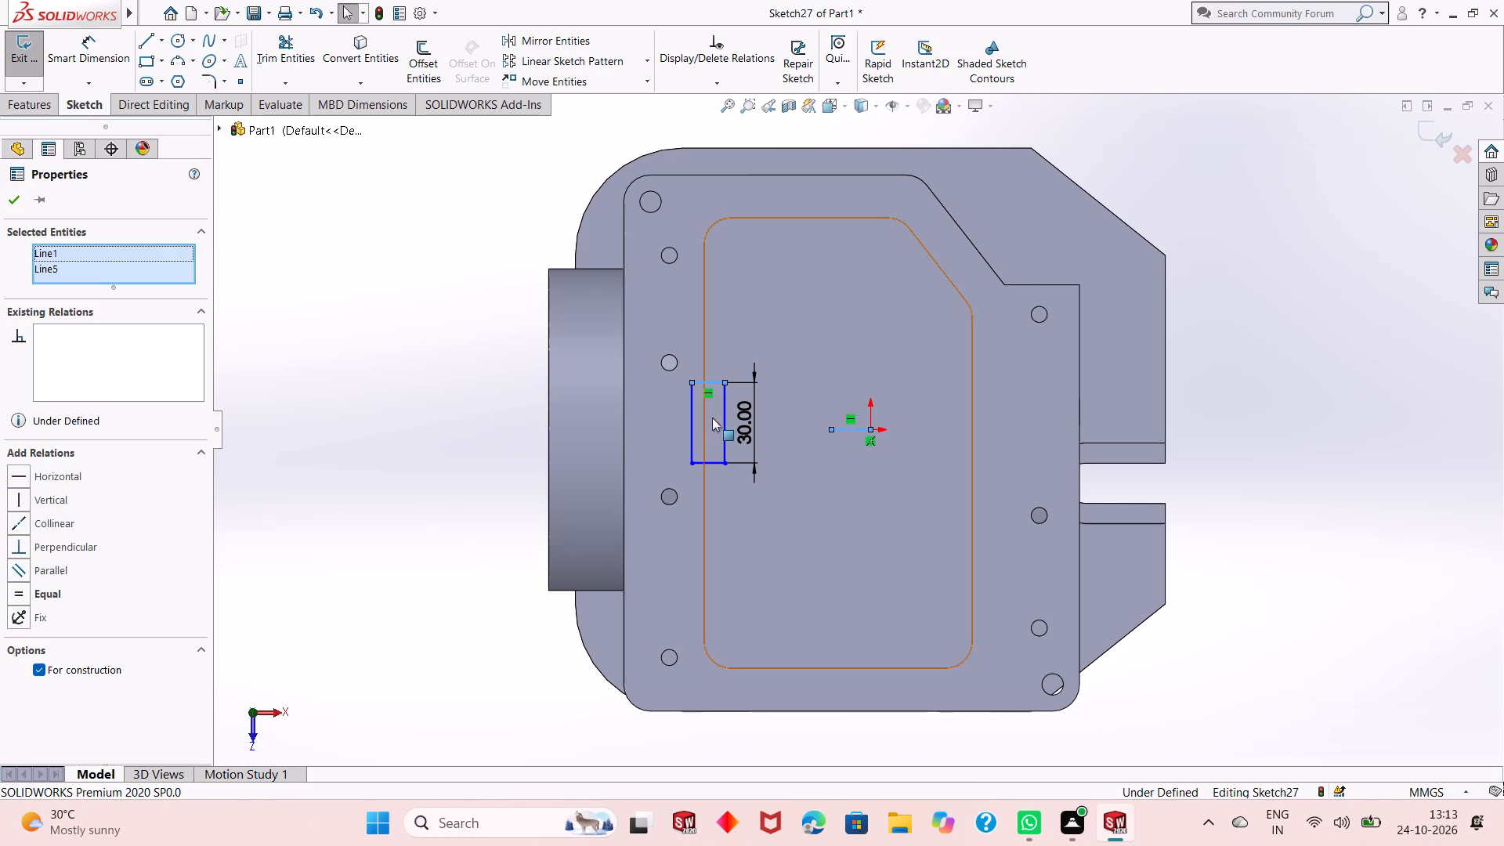
pyautogui.keyDown('ctrl'); pyautogui.click(717, 459); pyautogui.keyUp('ctrl')
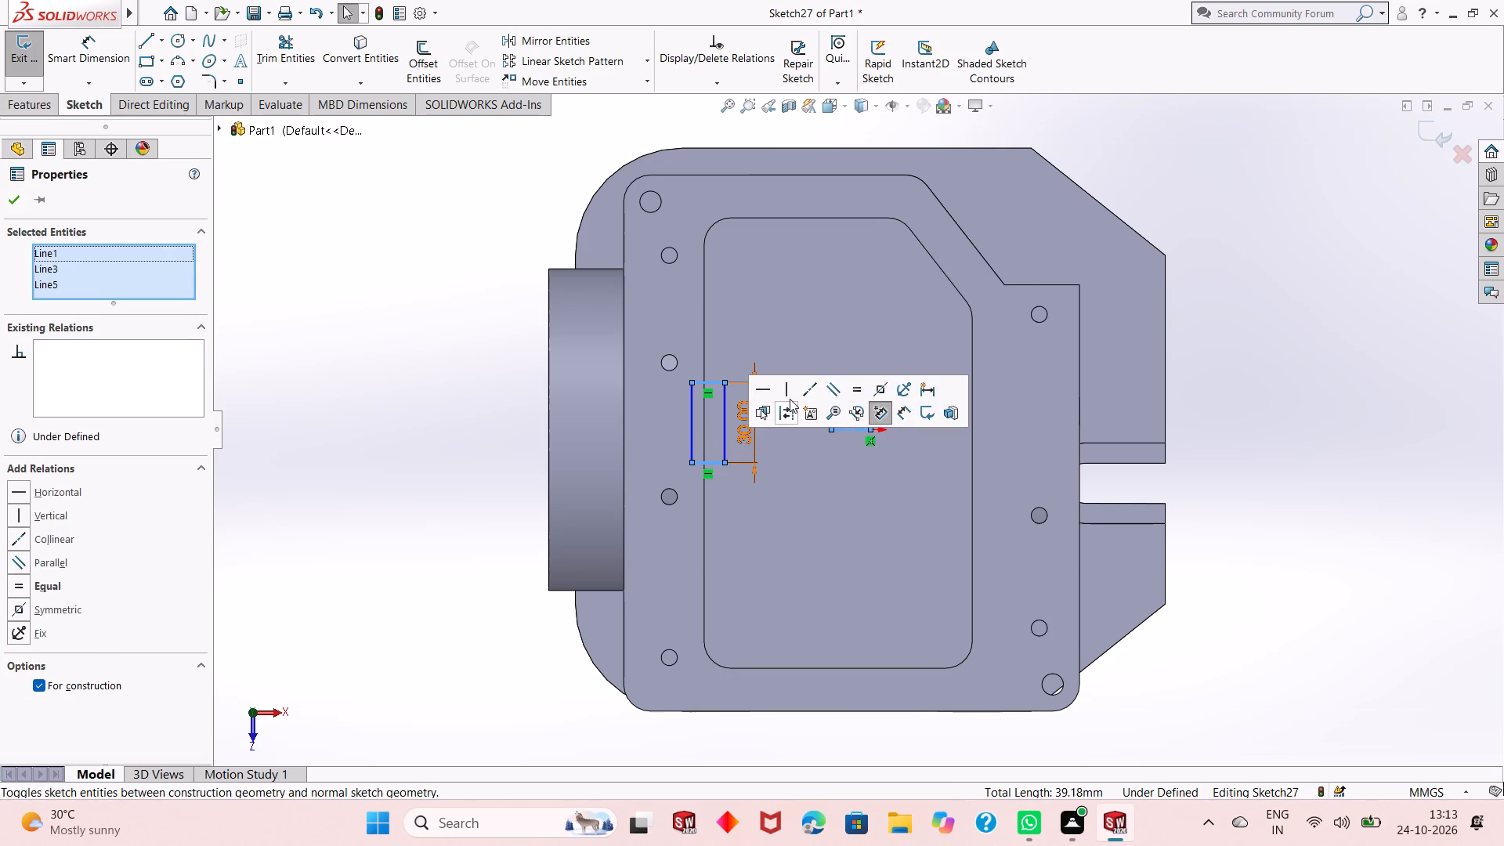
pyautogui.click(876, 389)
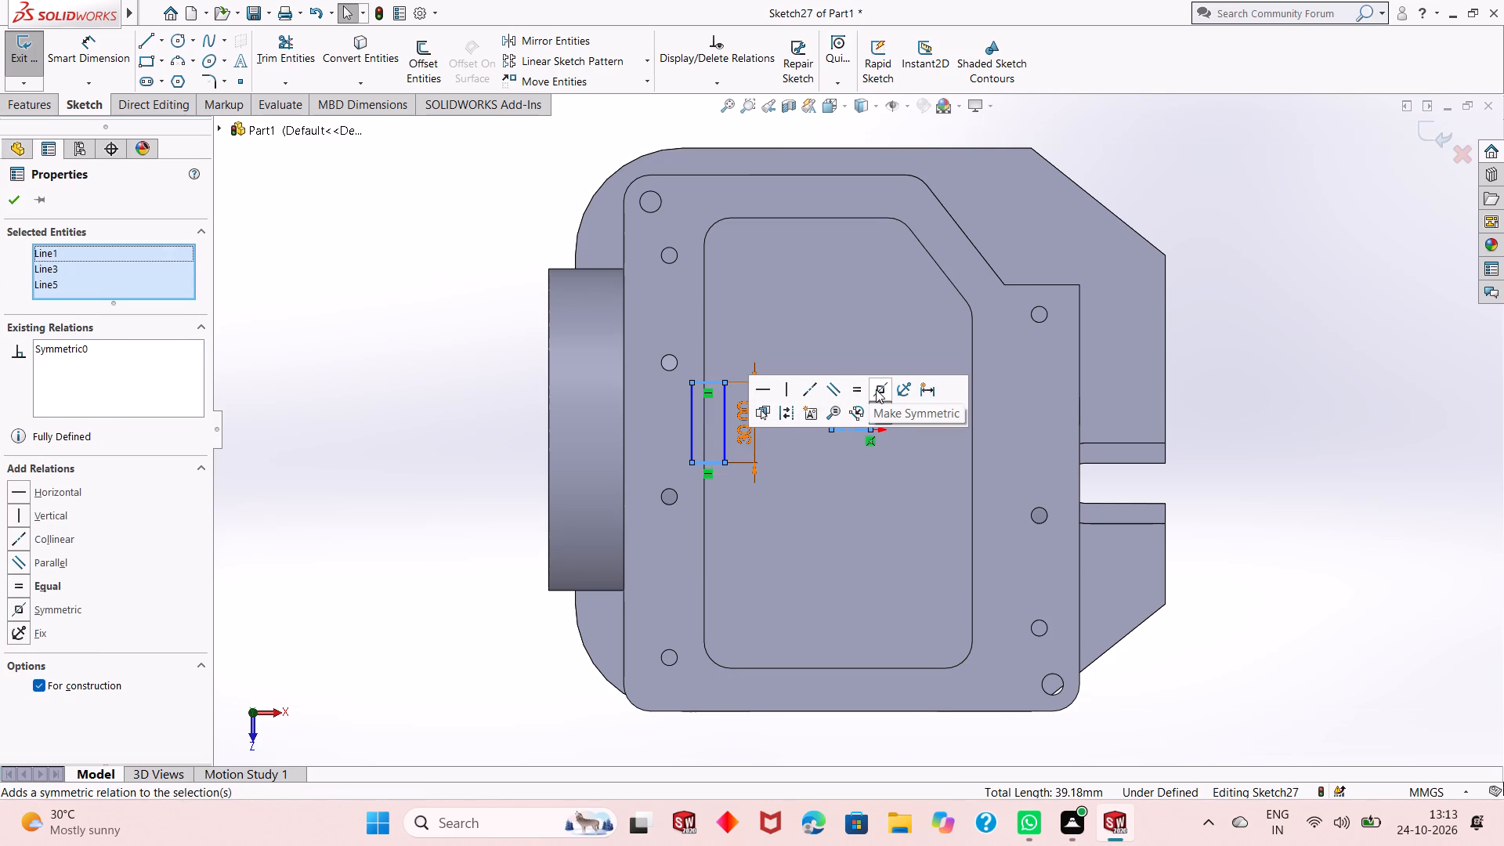
pyautogui.press('`')
pyautogui.press('Escape')
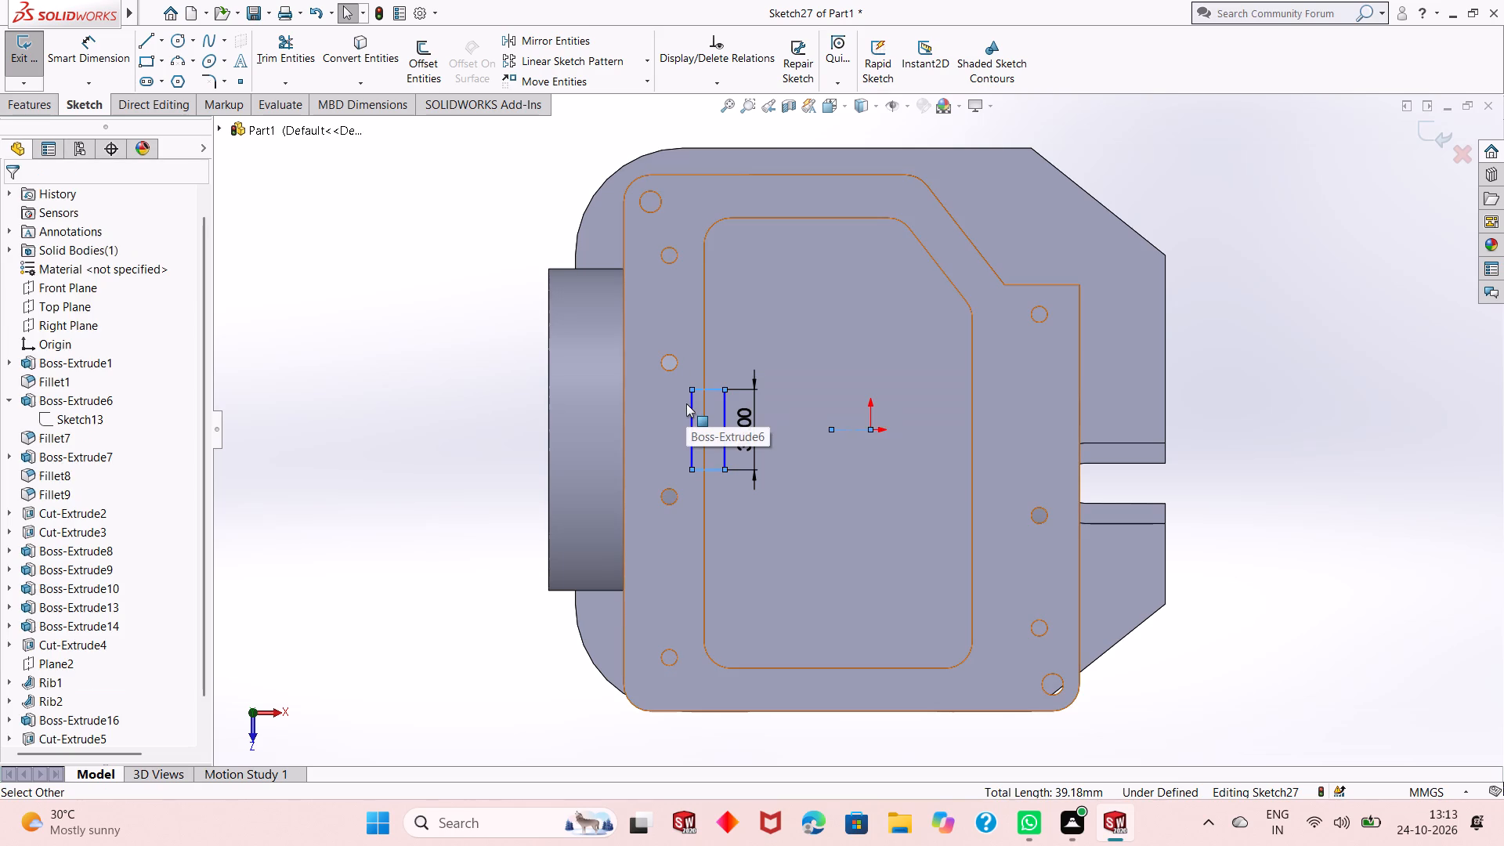
pyautogui.press('Escape')
pyautogui.press('Escape')
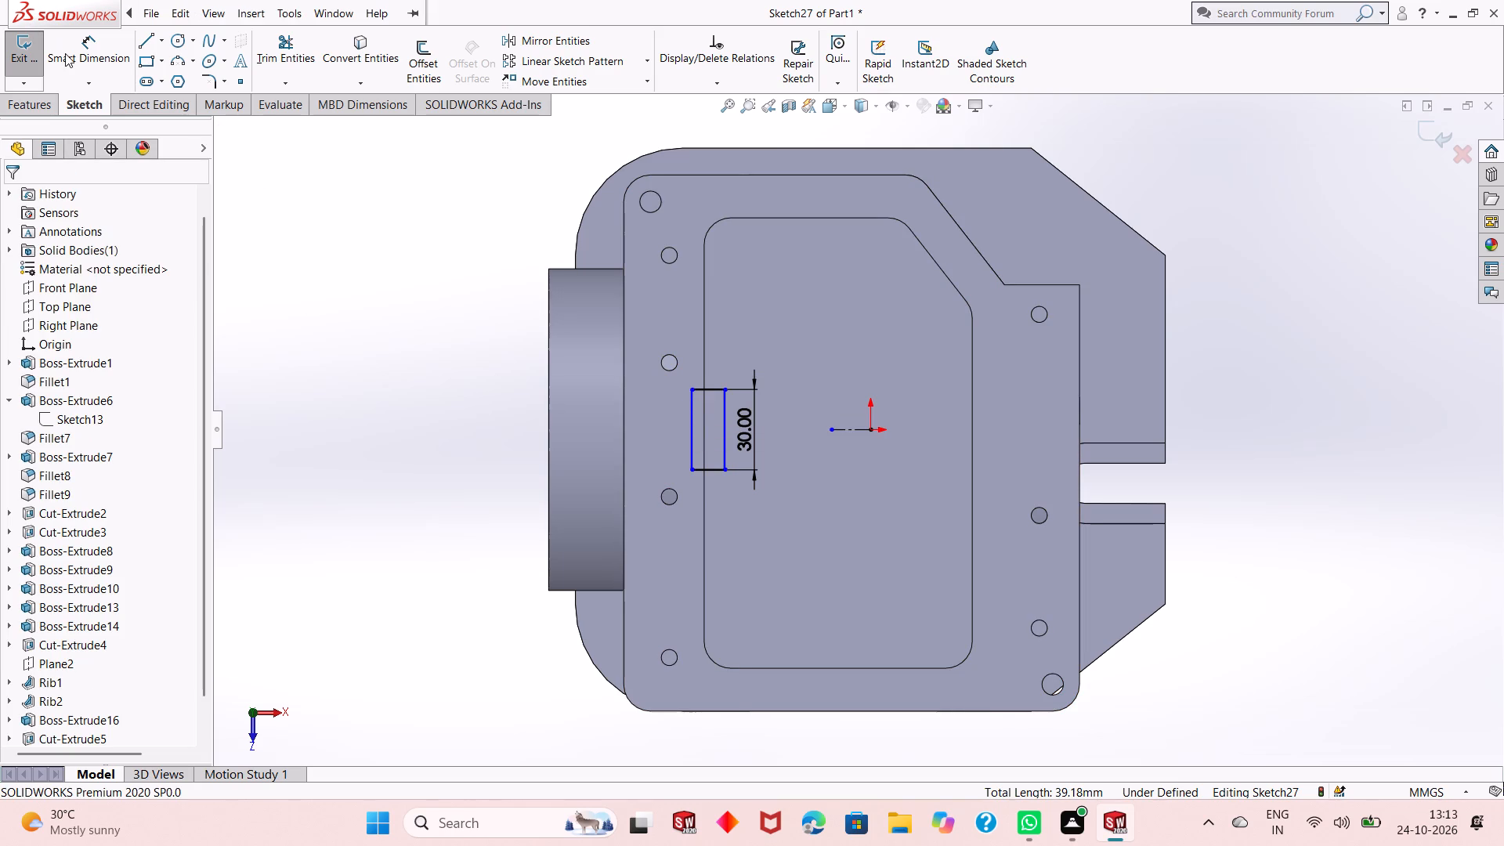
# Dimension the rectangle's horizontal side to 15 mm.
pyautogui.click(65, 53)
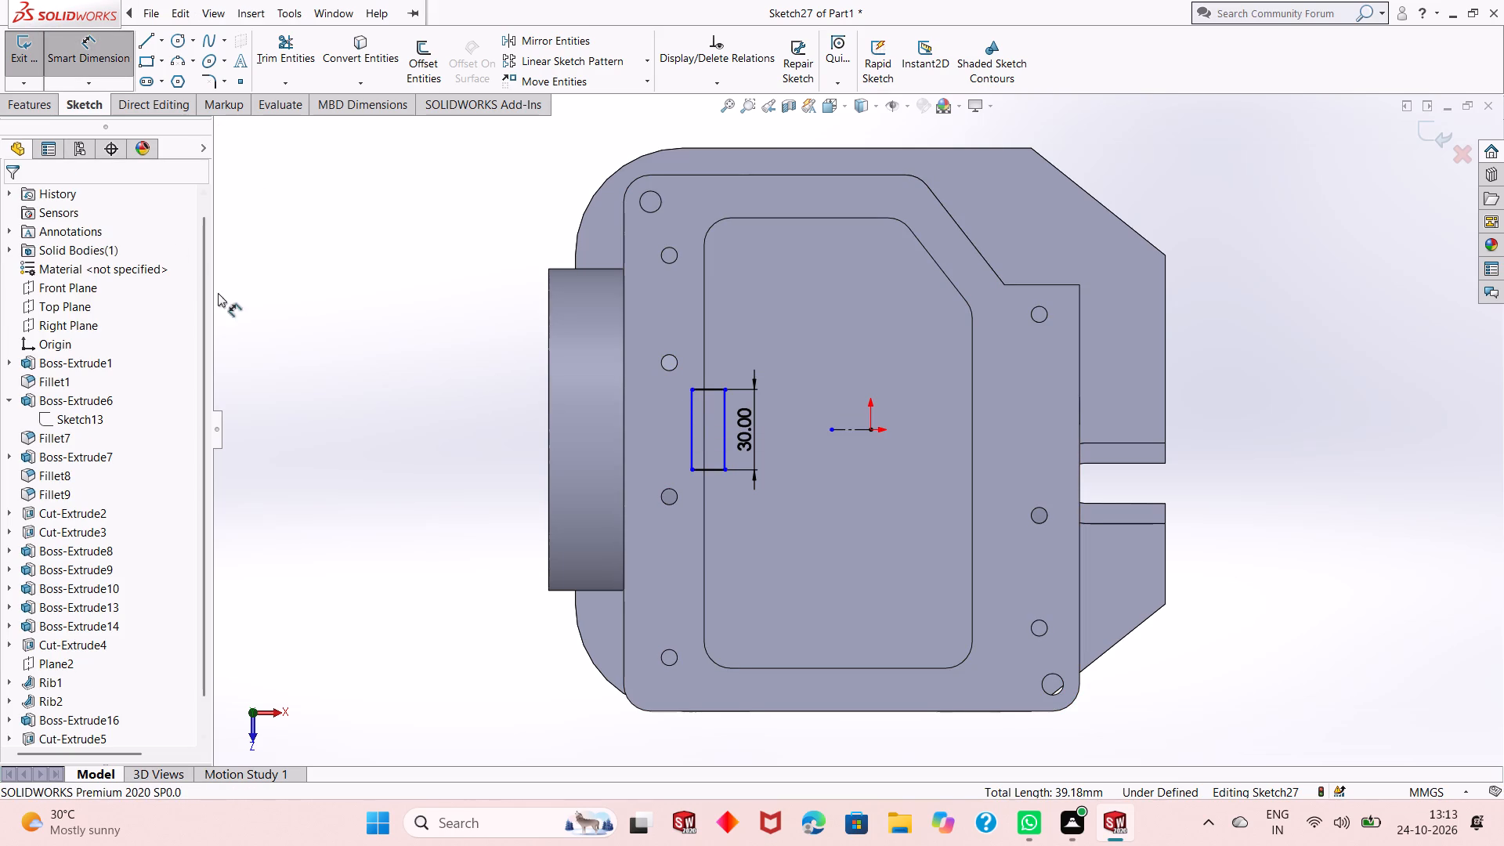
pyautogui.click(714, 466)
pyautogui.scroll(-2, 721, 509)
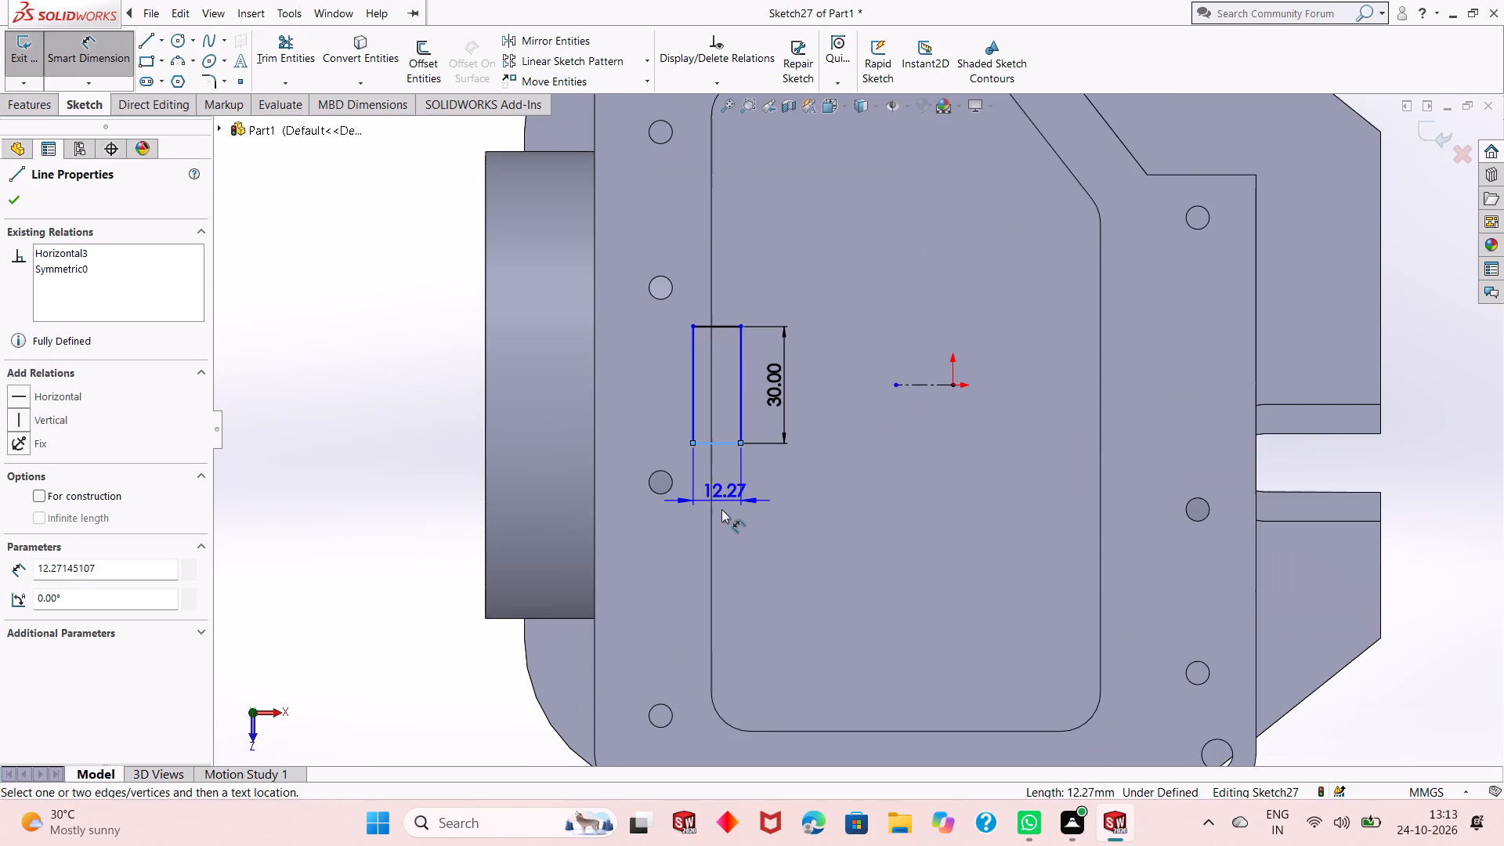
pyautogui.click(731, 473)
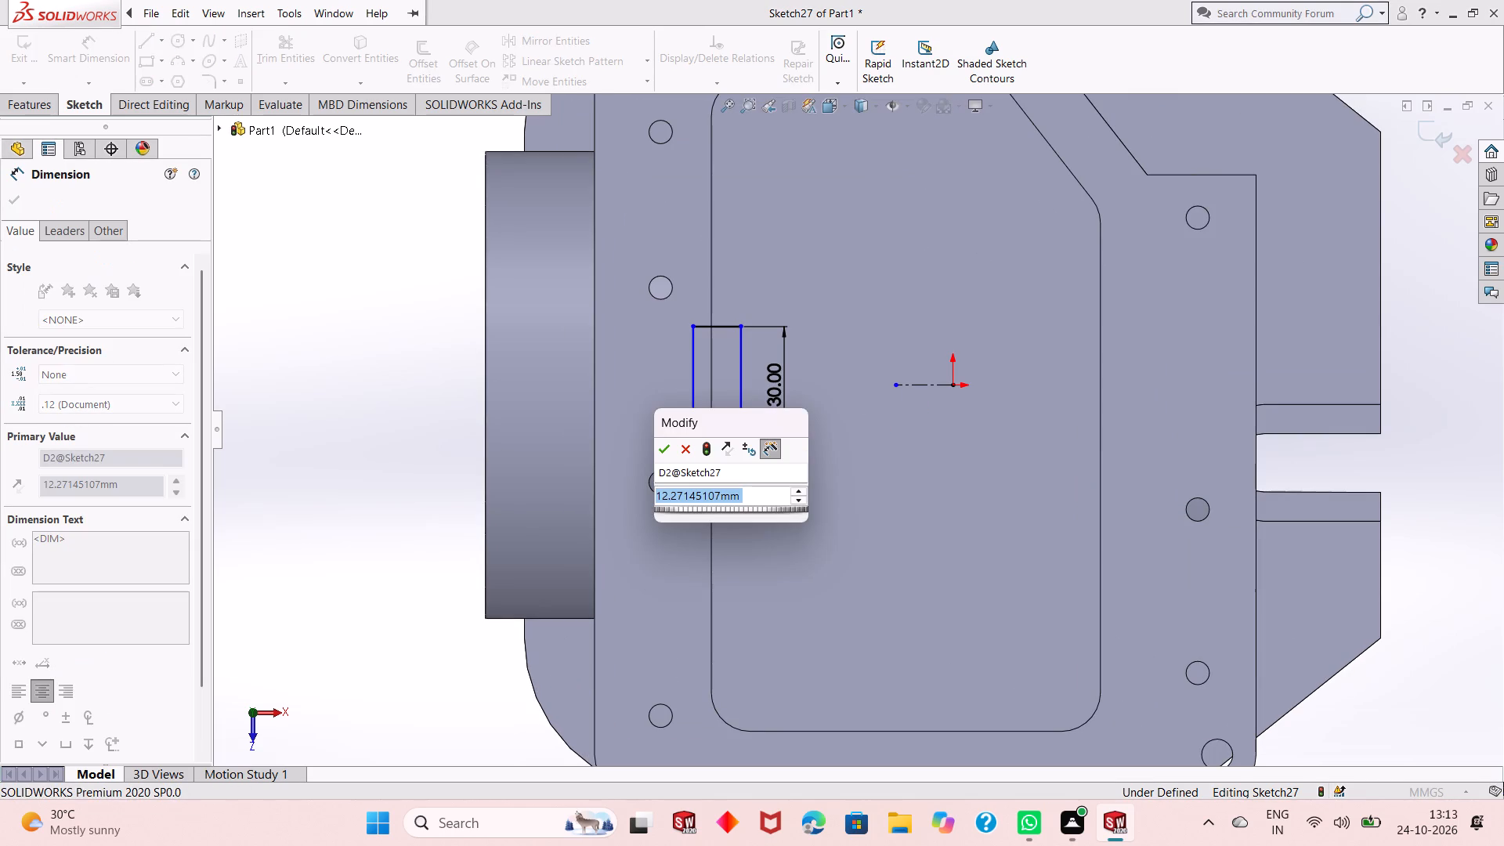
pyautogui.press('1')
pyautogui.press('5')
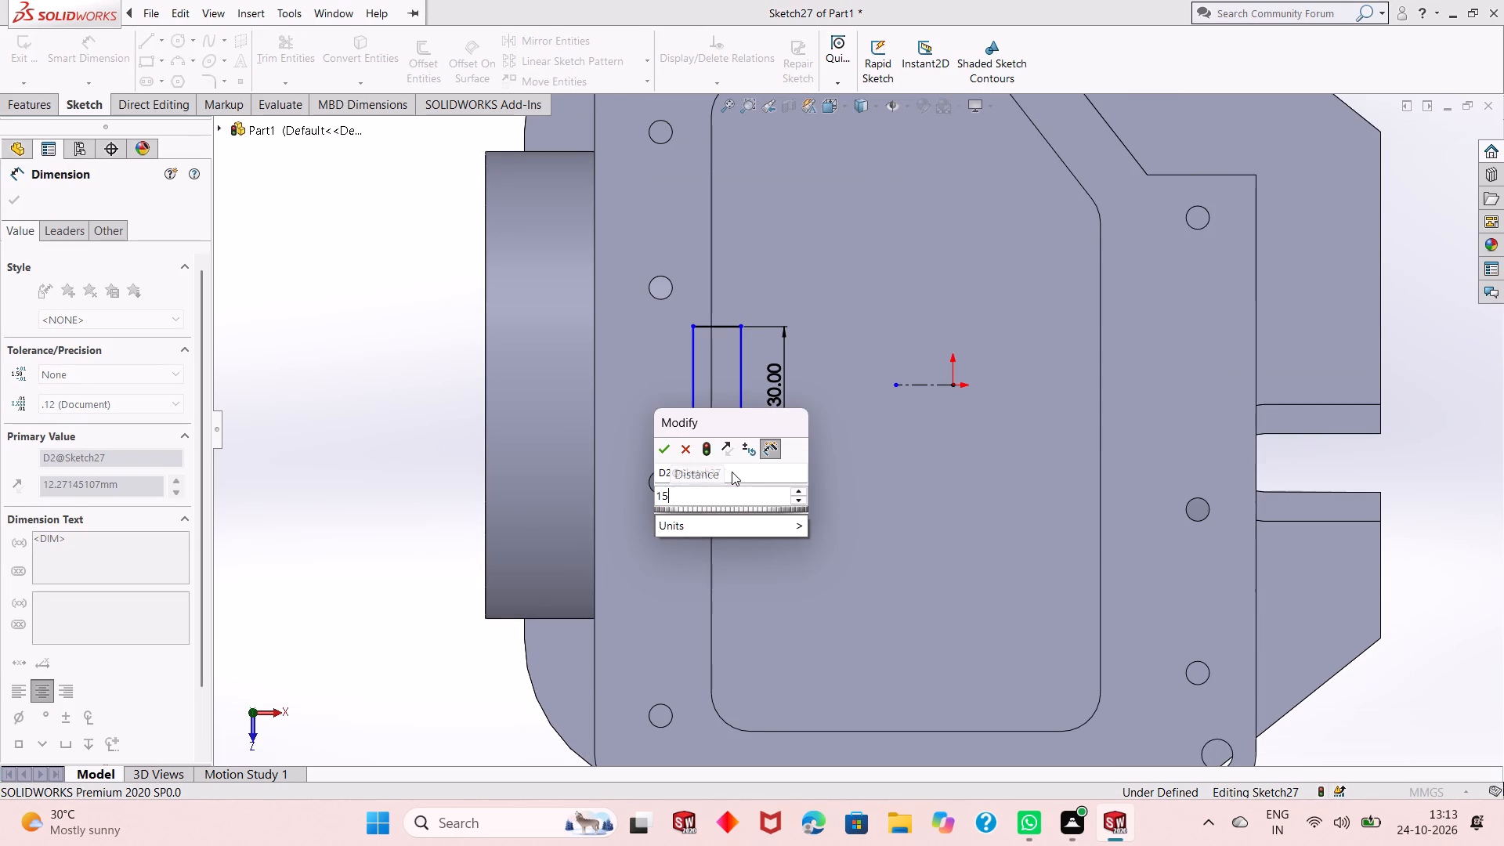
pyautogui.press('Return')
pyautogui.press('Escape')
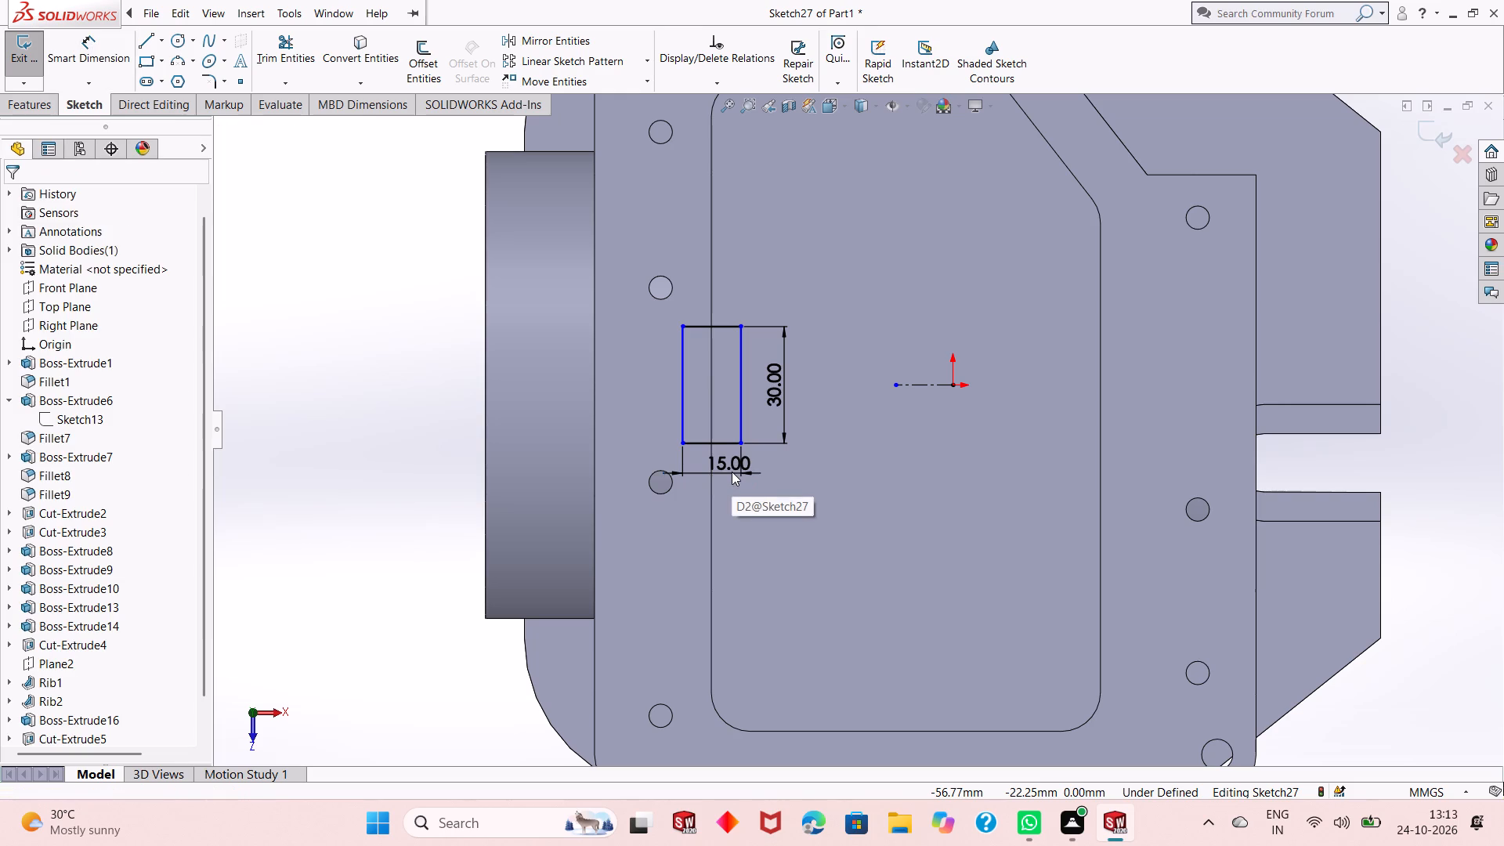
pyautogui.press('Escape')
pyautogui.press('Escape')
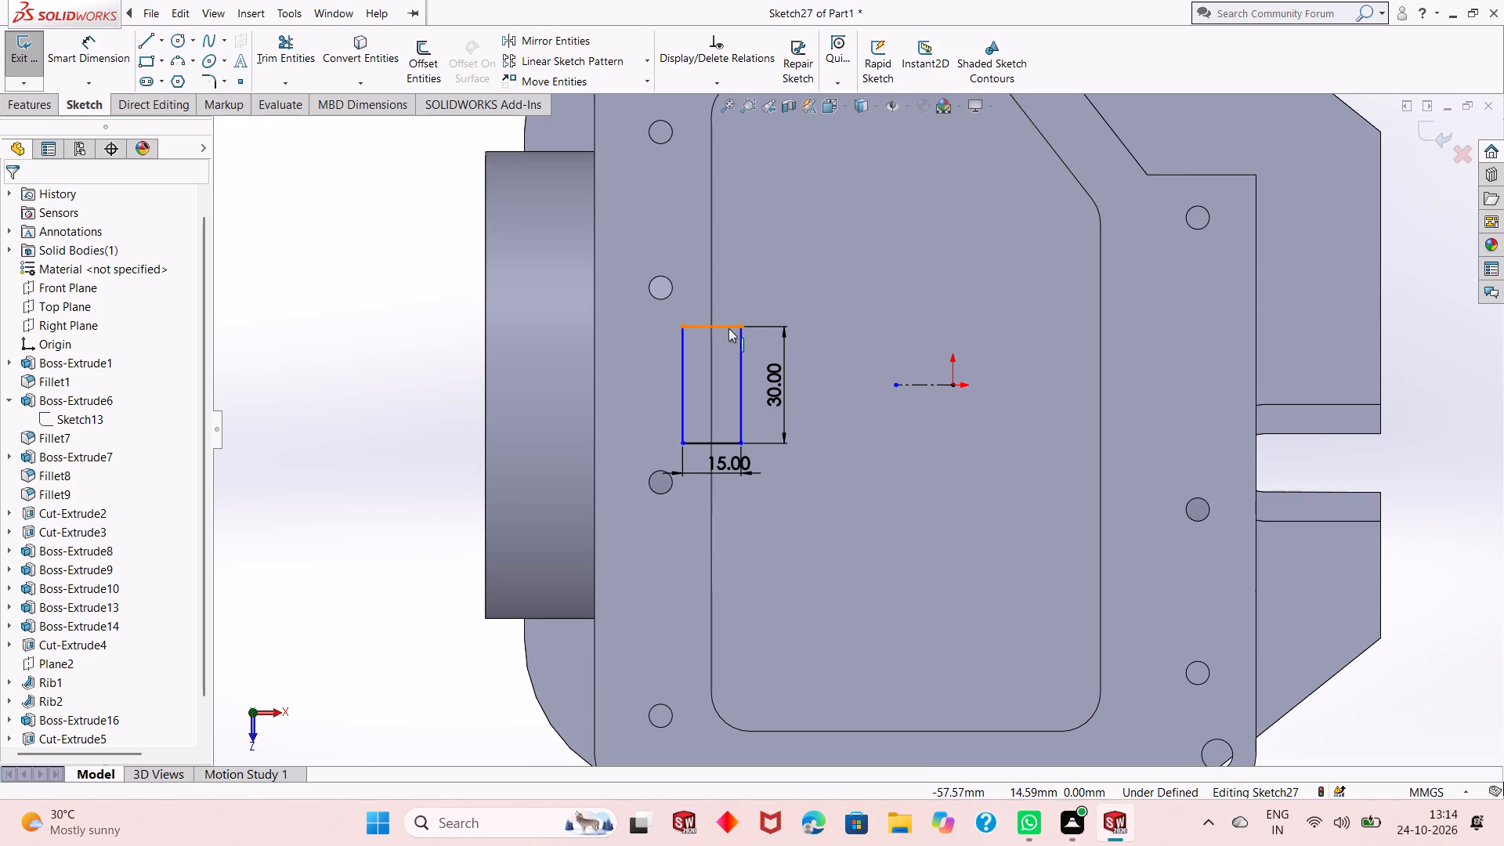
pyautogui.press('Escape')
pyautogui.press('Escape')
pyautogui.press('Escape')
pyautogui.press('Escape')
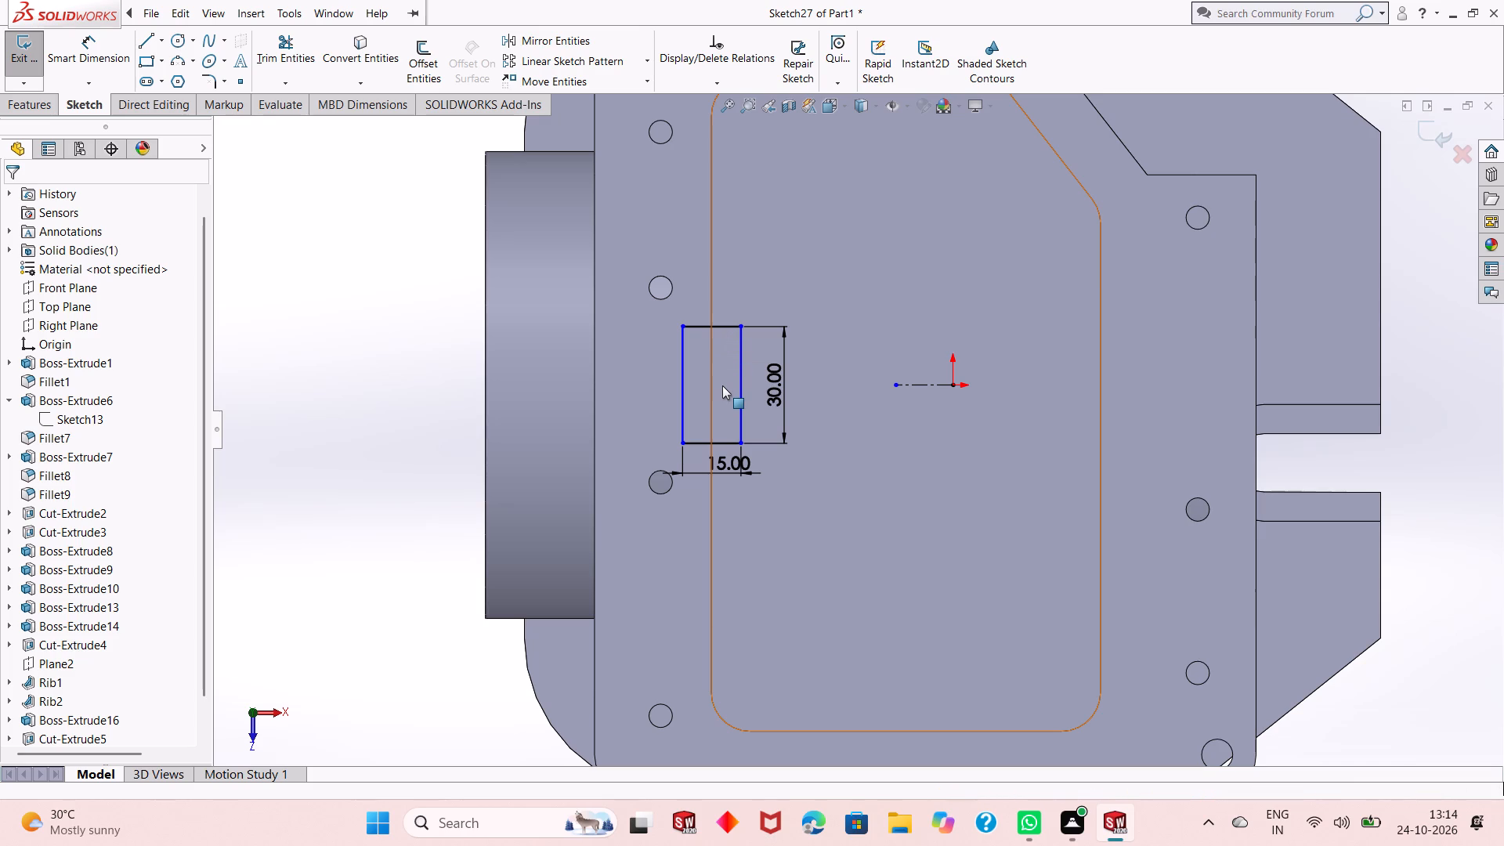
pyautogui.press('Escape')
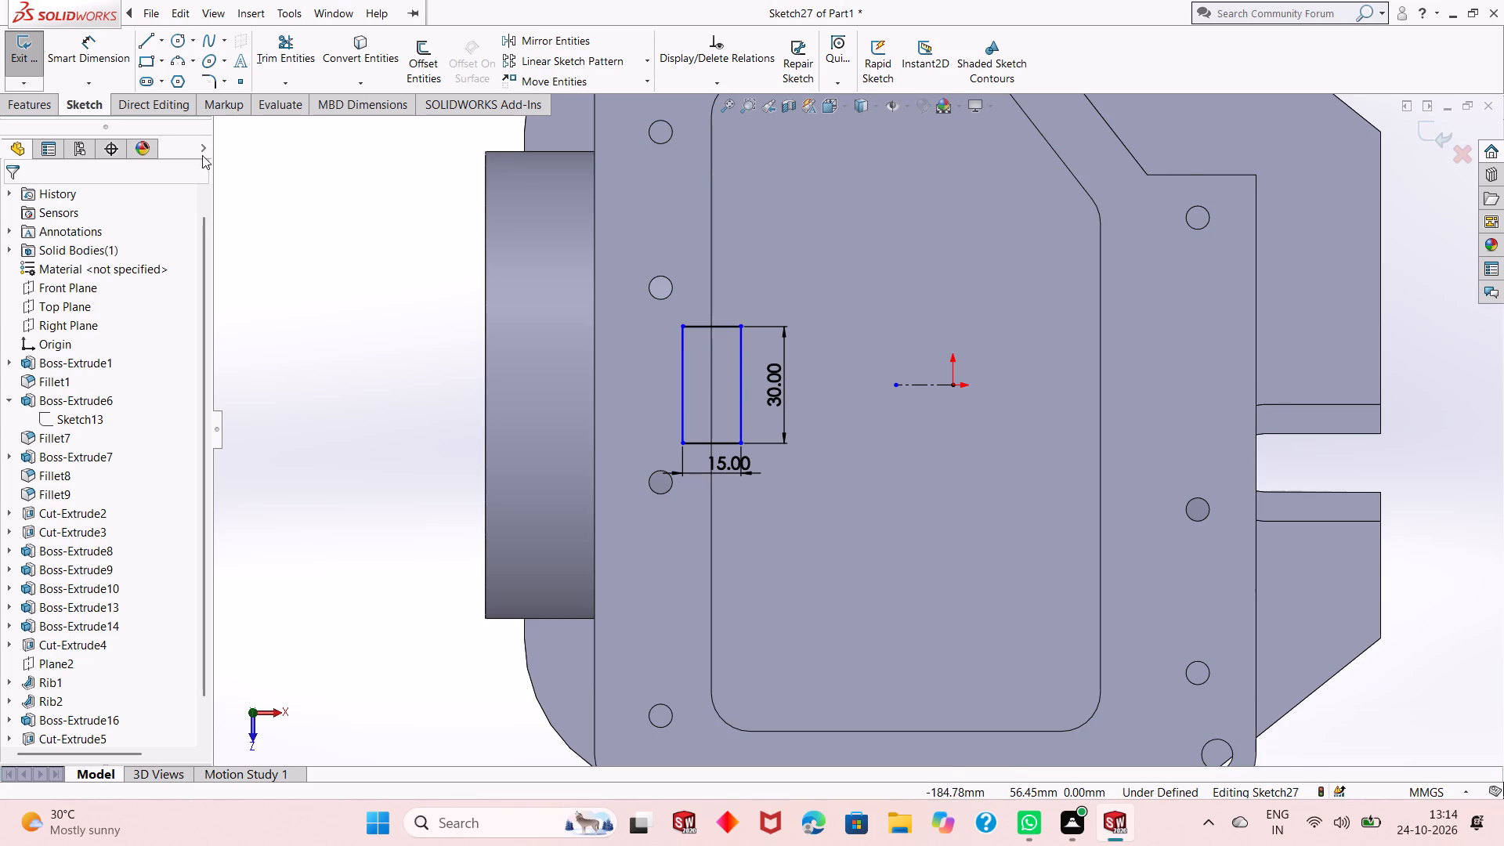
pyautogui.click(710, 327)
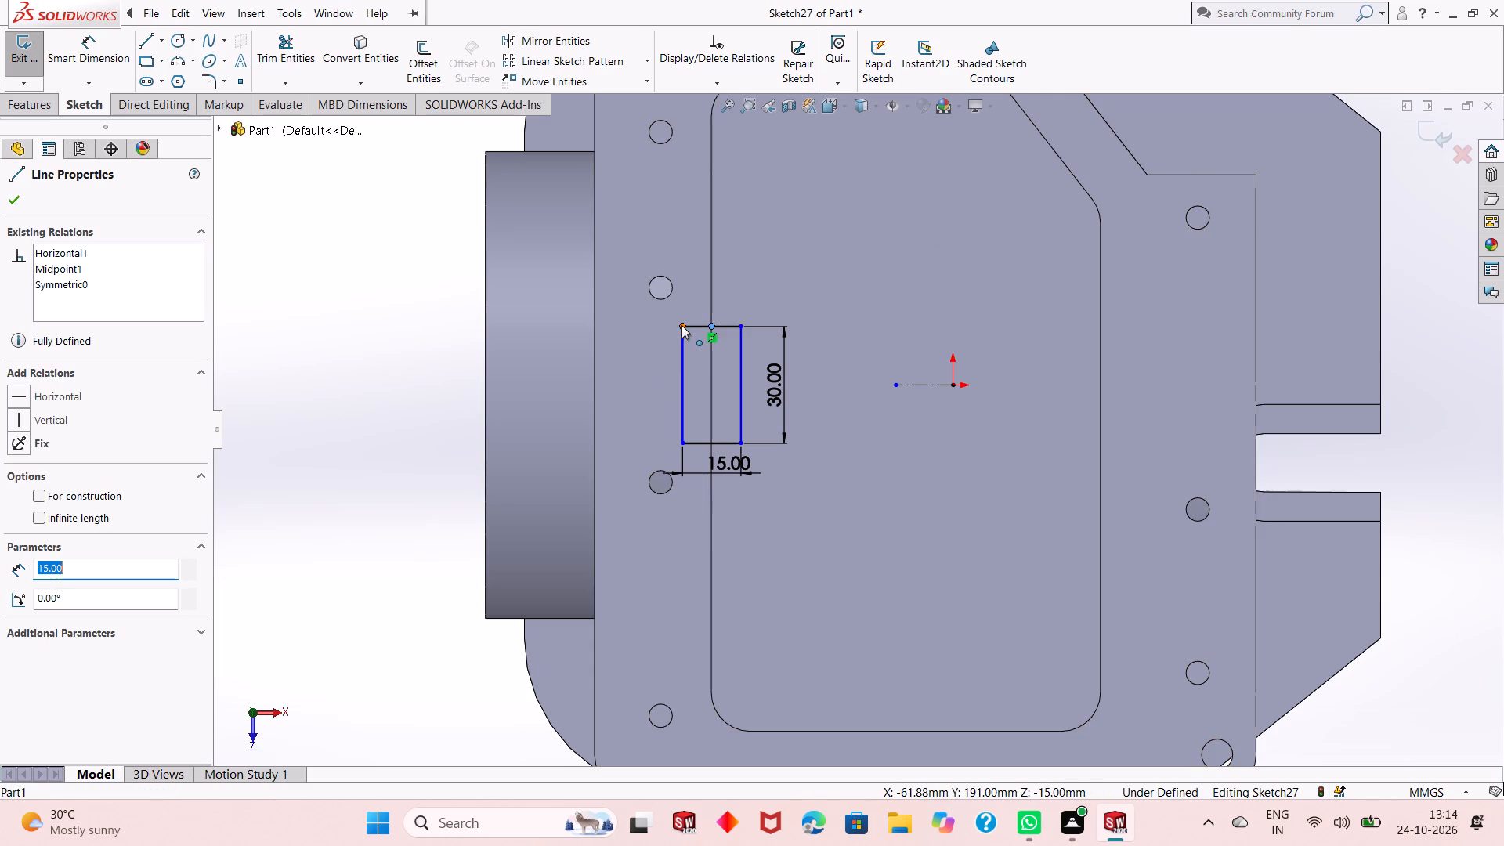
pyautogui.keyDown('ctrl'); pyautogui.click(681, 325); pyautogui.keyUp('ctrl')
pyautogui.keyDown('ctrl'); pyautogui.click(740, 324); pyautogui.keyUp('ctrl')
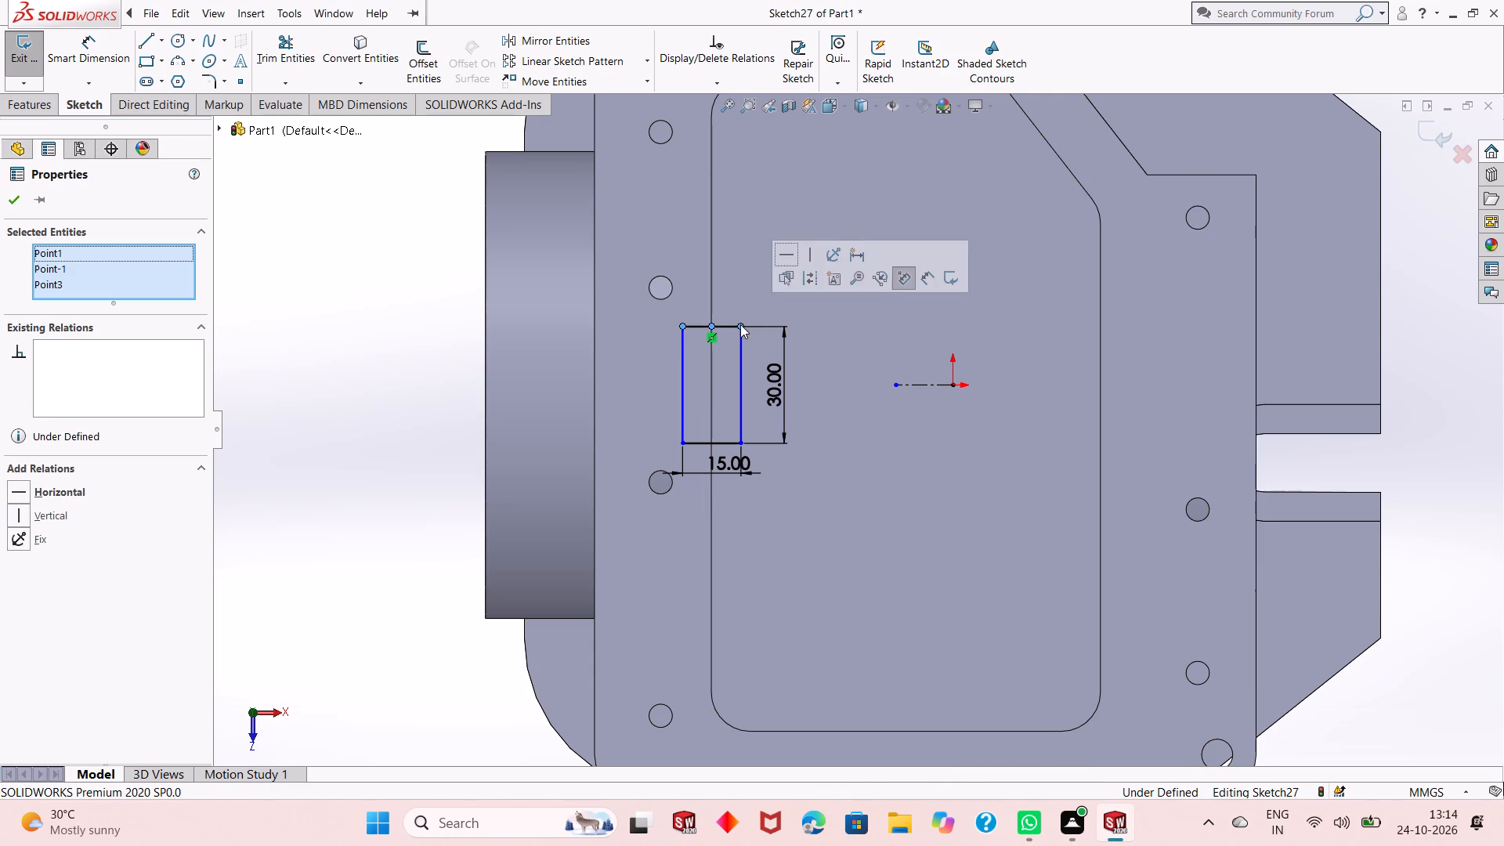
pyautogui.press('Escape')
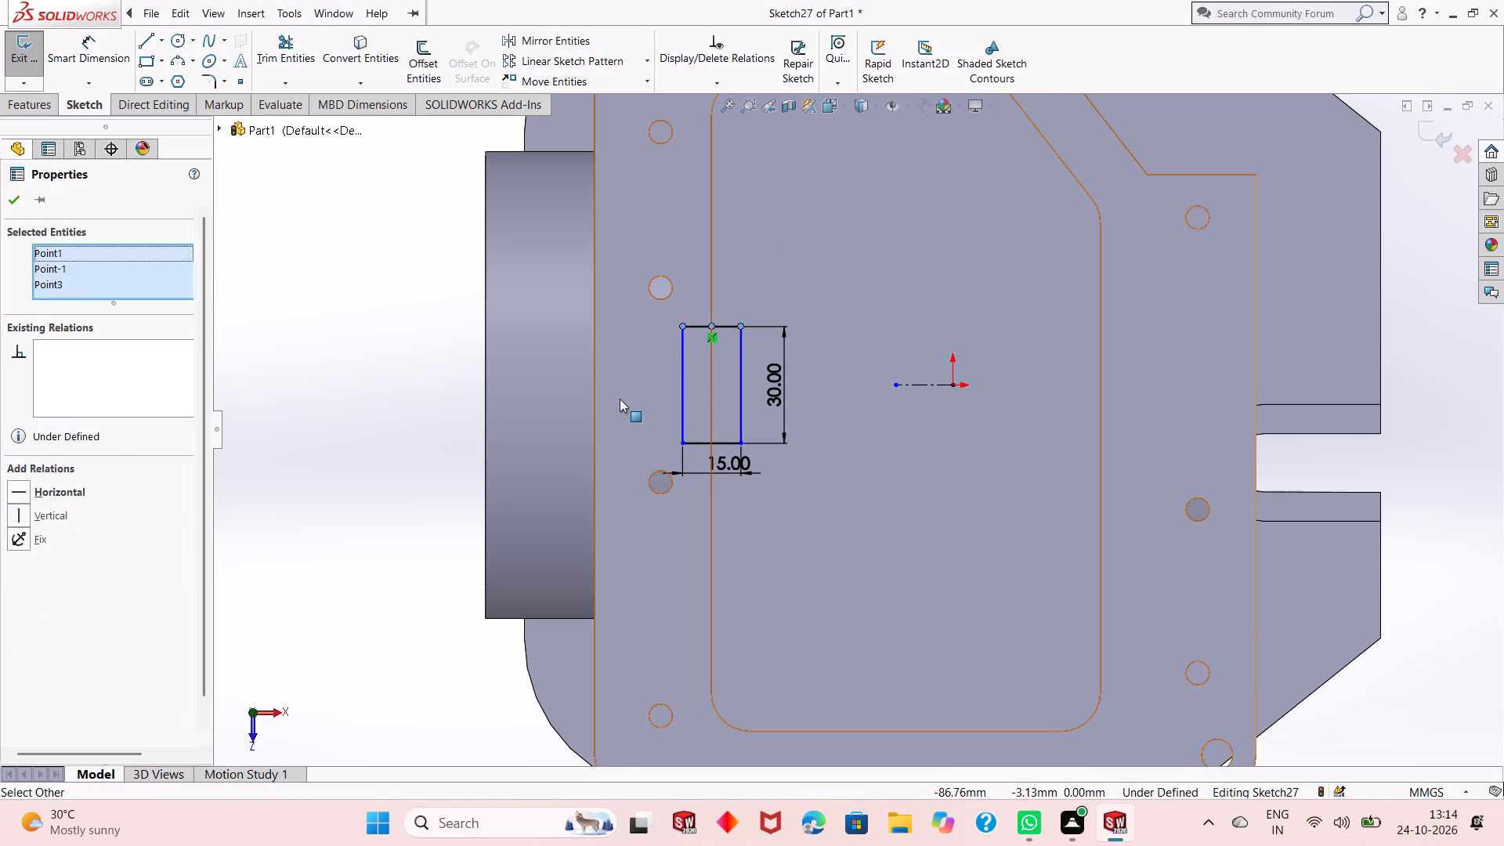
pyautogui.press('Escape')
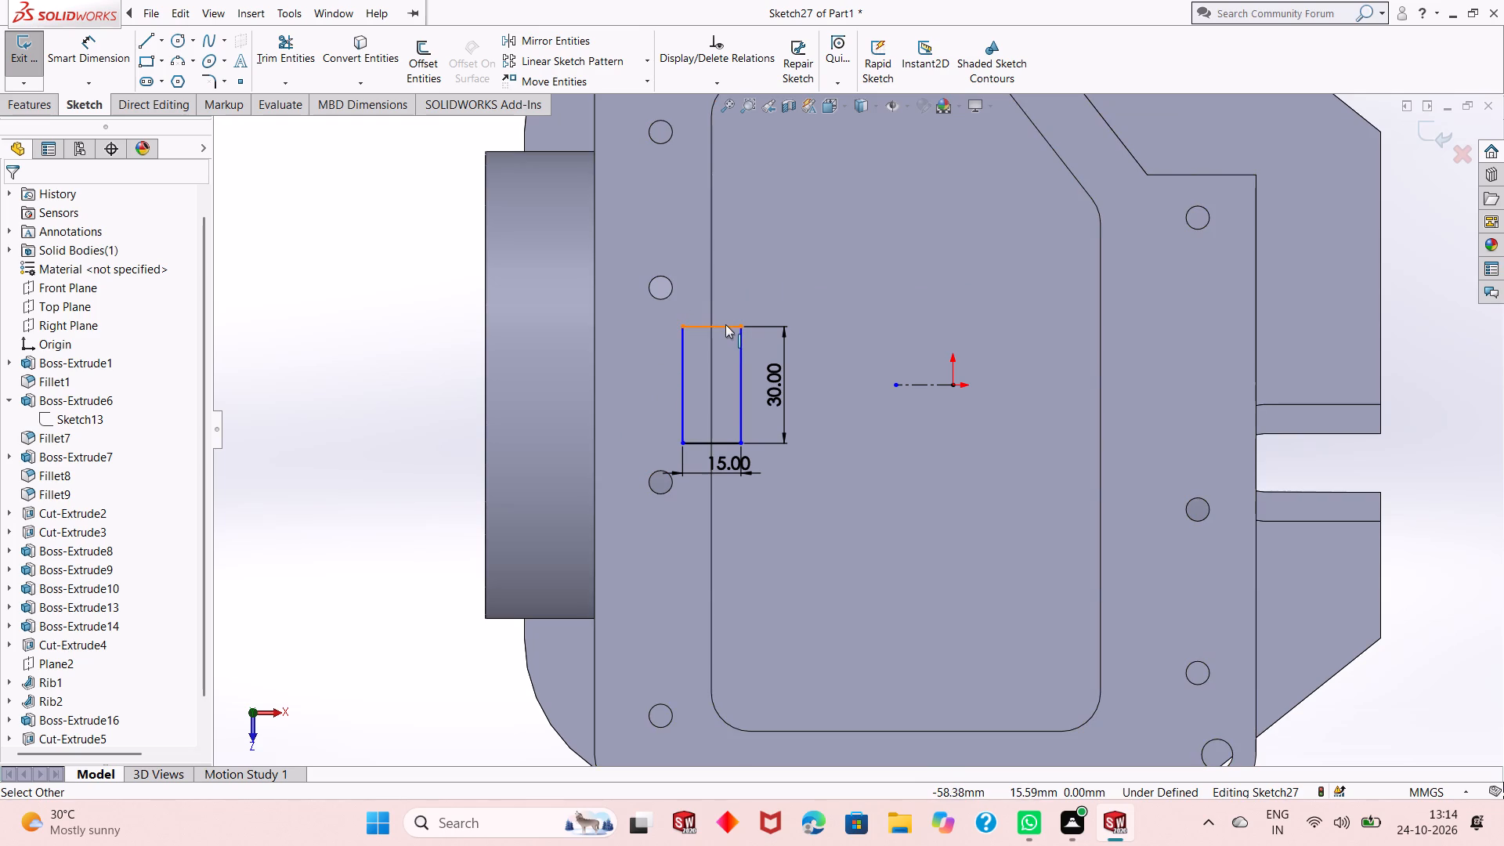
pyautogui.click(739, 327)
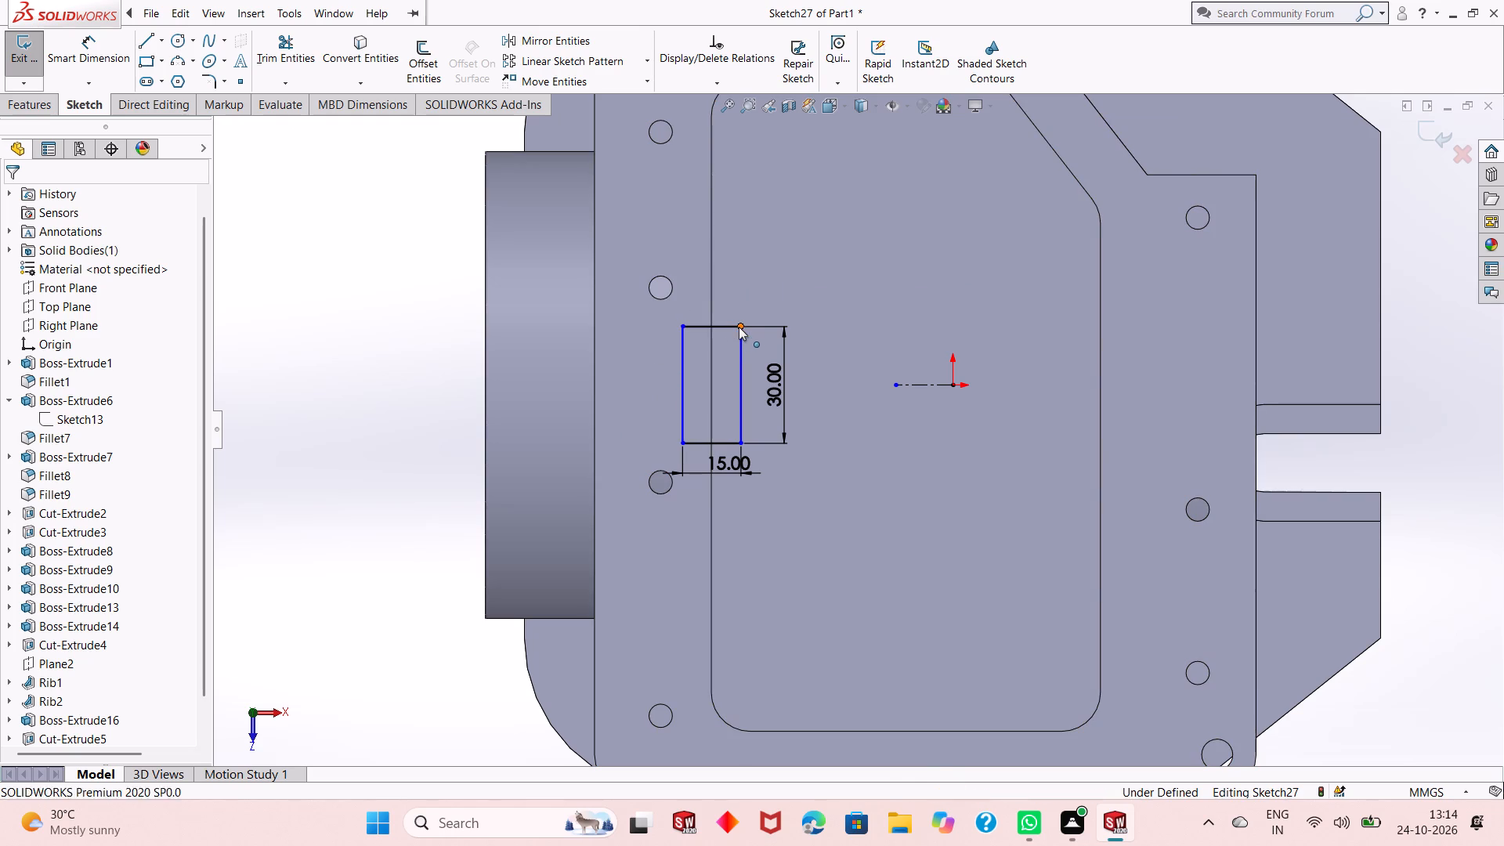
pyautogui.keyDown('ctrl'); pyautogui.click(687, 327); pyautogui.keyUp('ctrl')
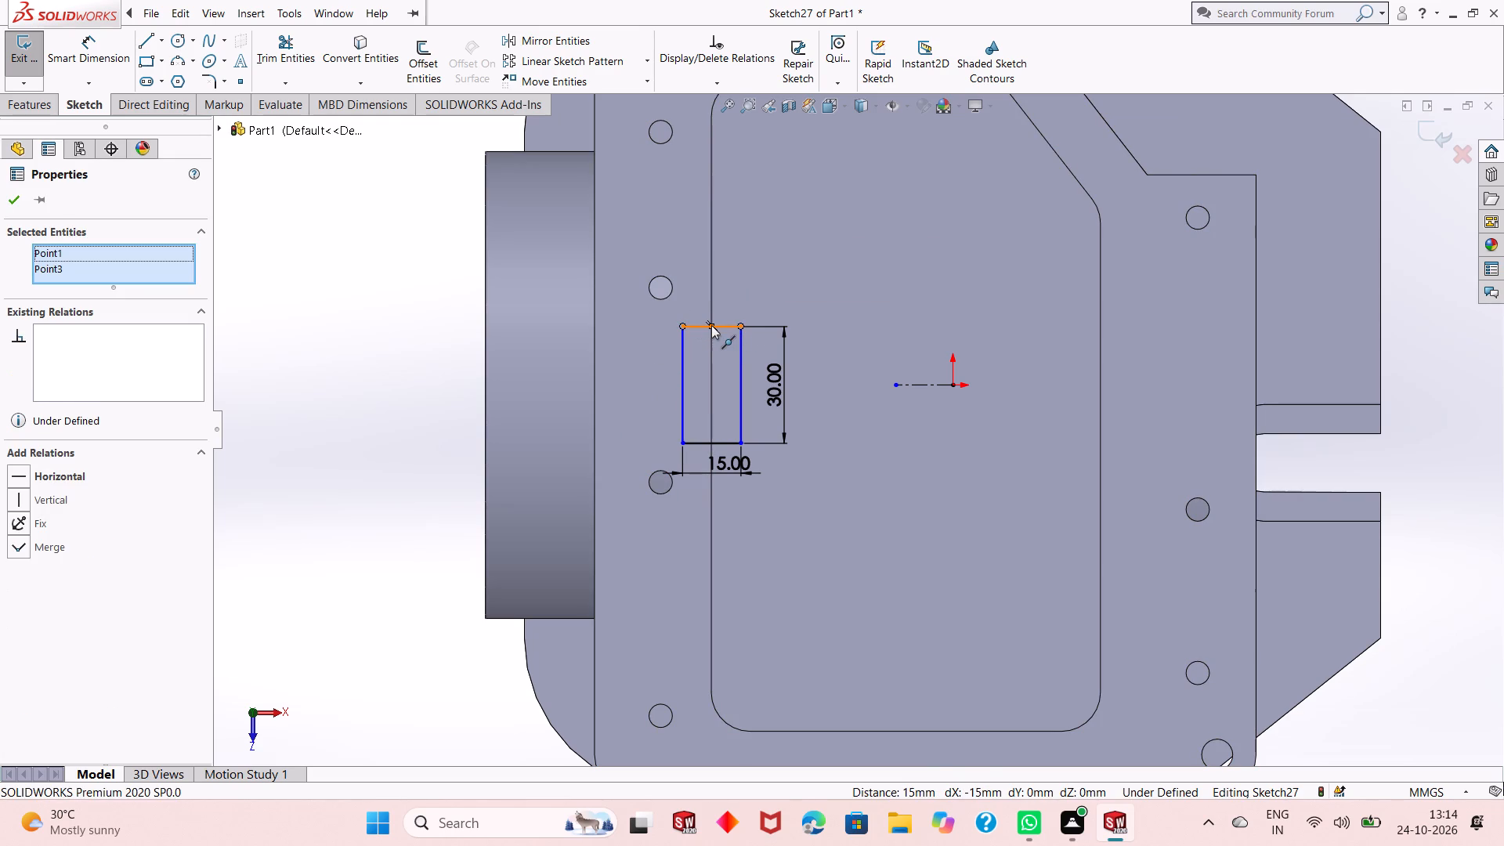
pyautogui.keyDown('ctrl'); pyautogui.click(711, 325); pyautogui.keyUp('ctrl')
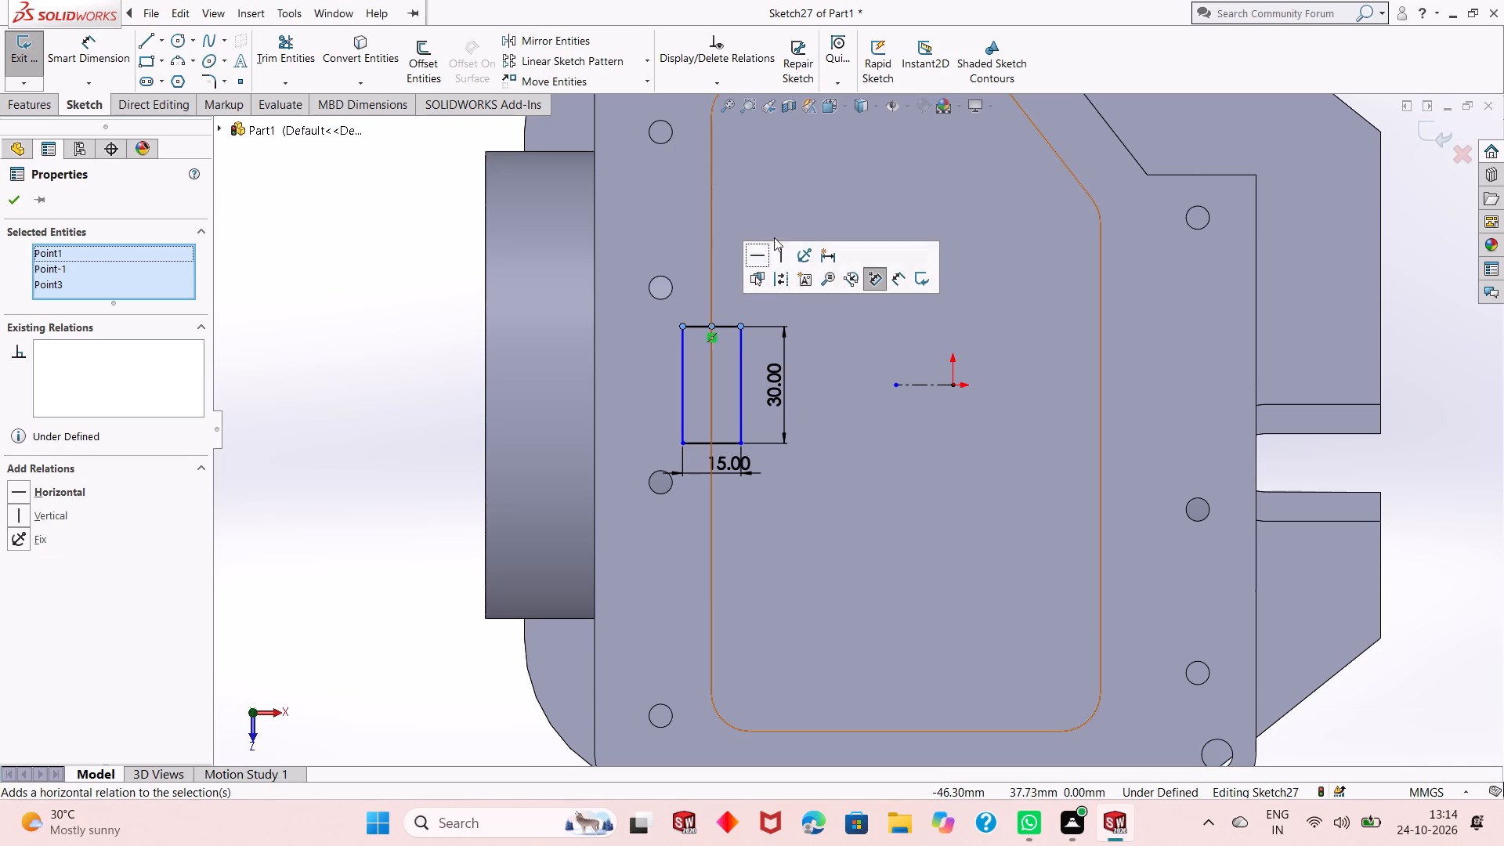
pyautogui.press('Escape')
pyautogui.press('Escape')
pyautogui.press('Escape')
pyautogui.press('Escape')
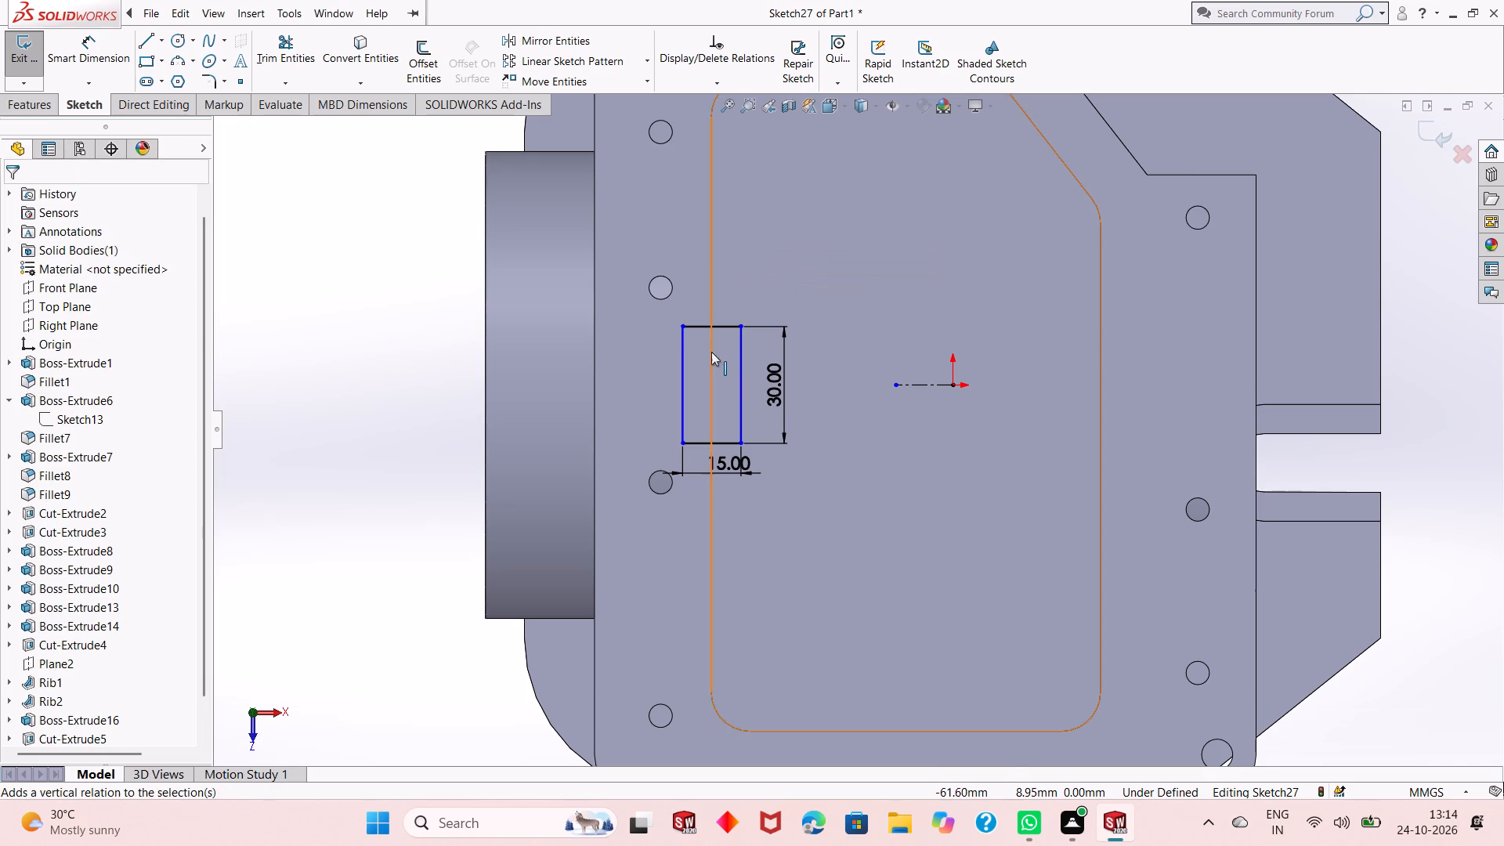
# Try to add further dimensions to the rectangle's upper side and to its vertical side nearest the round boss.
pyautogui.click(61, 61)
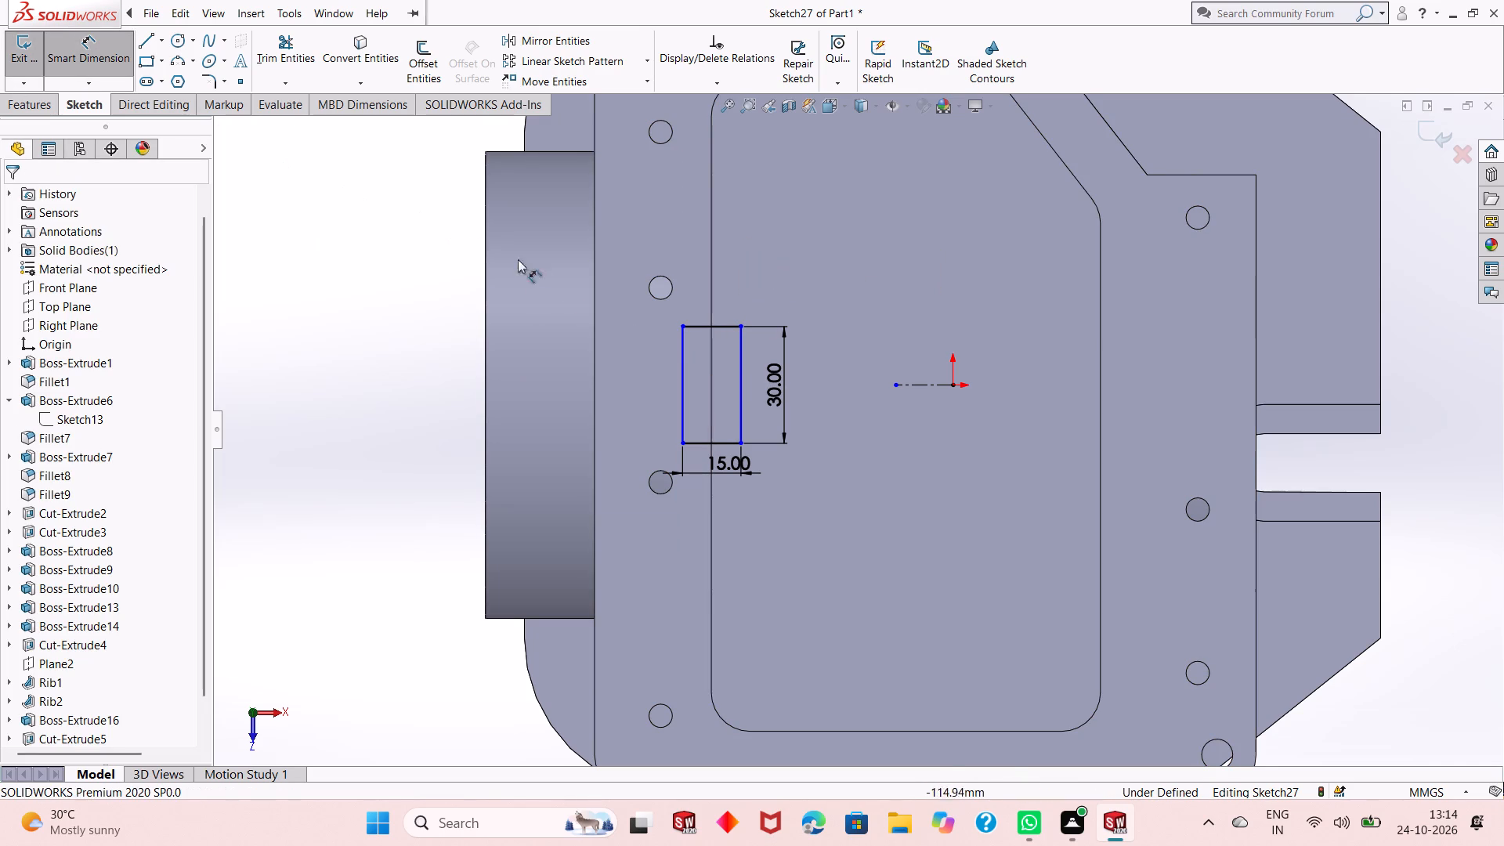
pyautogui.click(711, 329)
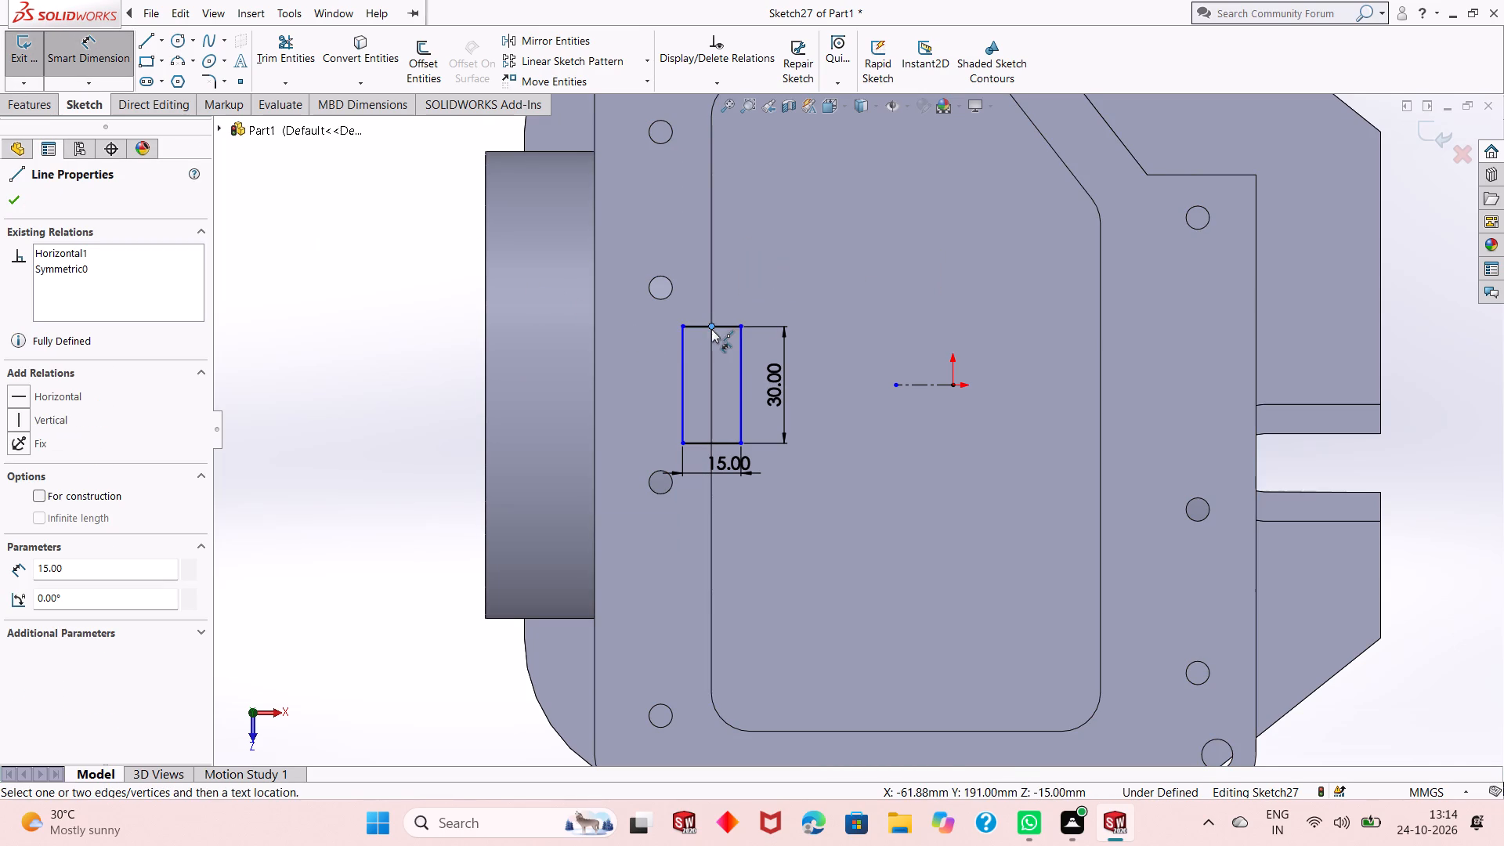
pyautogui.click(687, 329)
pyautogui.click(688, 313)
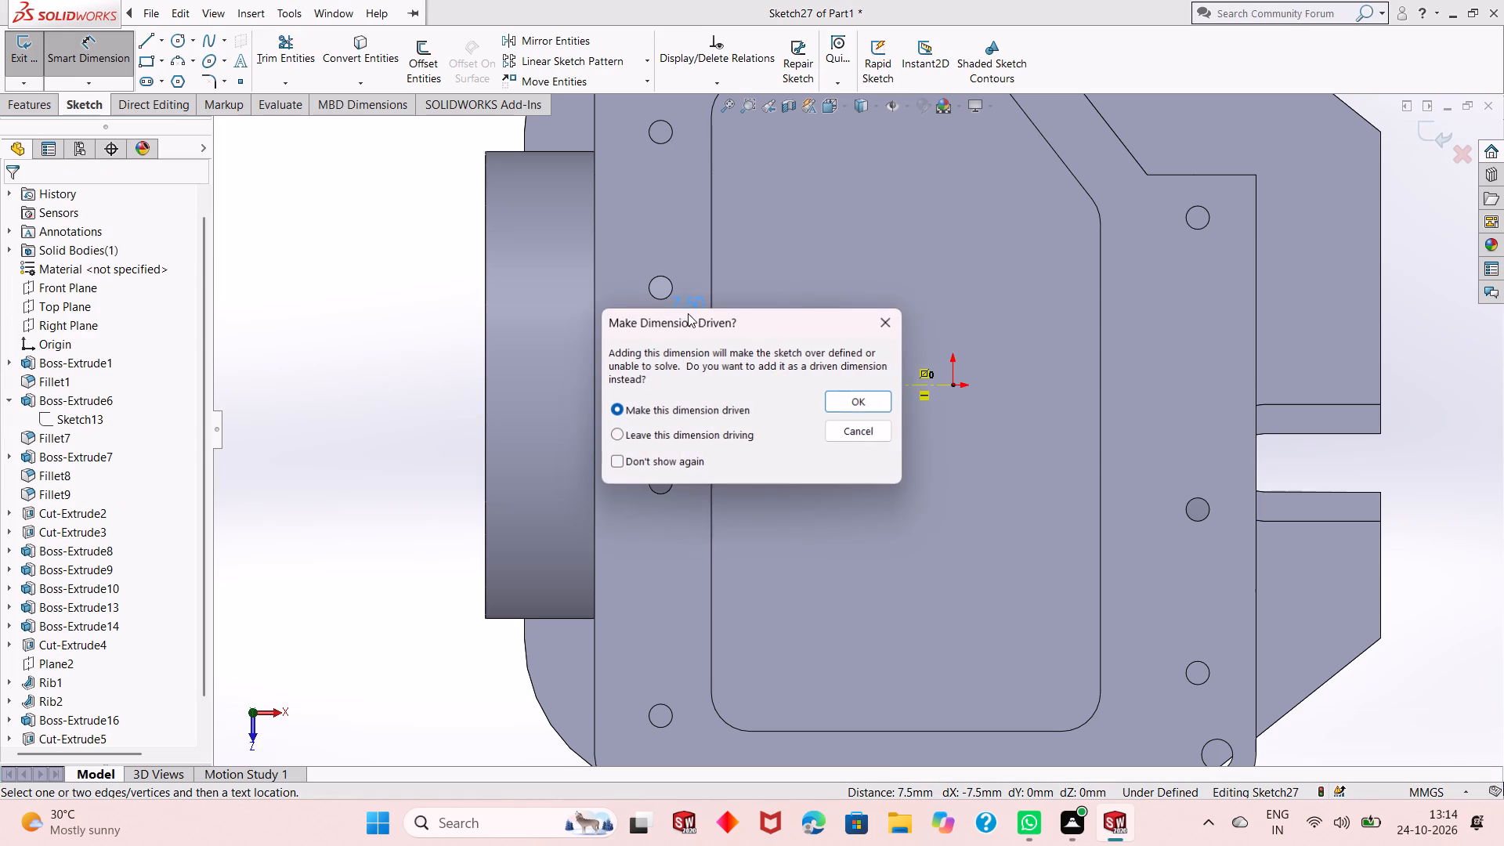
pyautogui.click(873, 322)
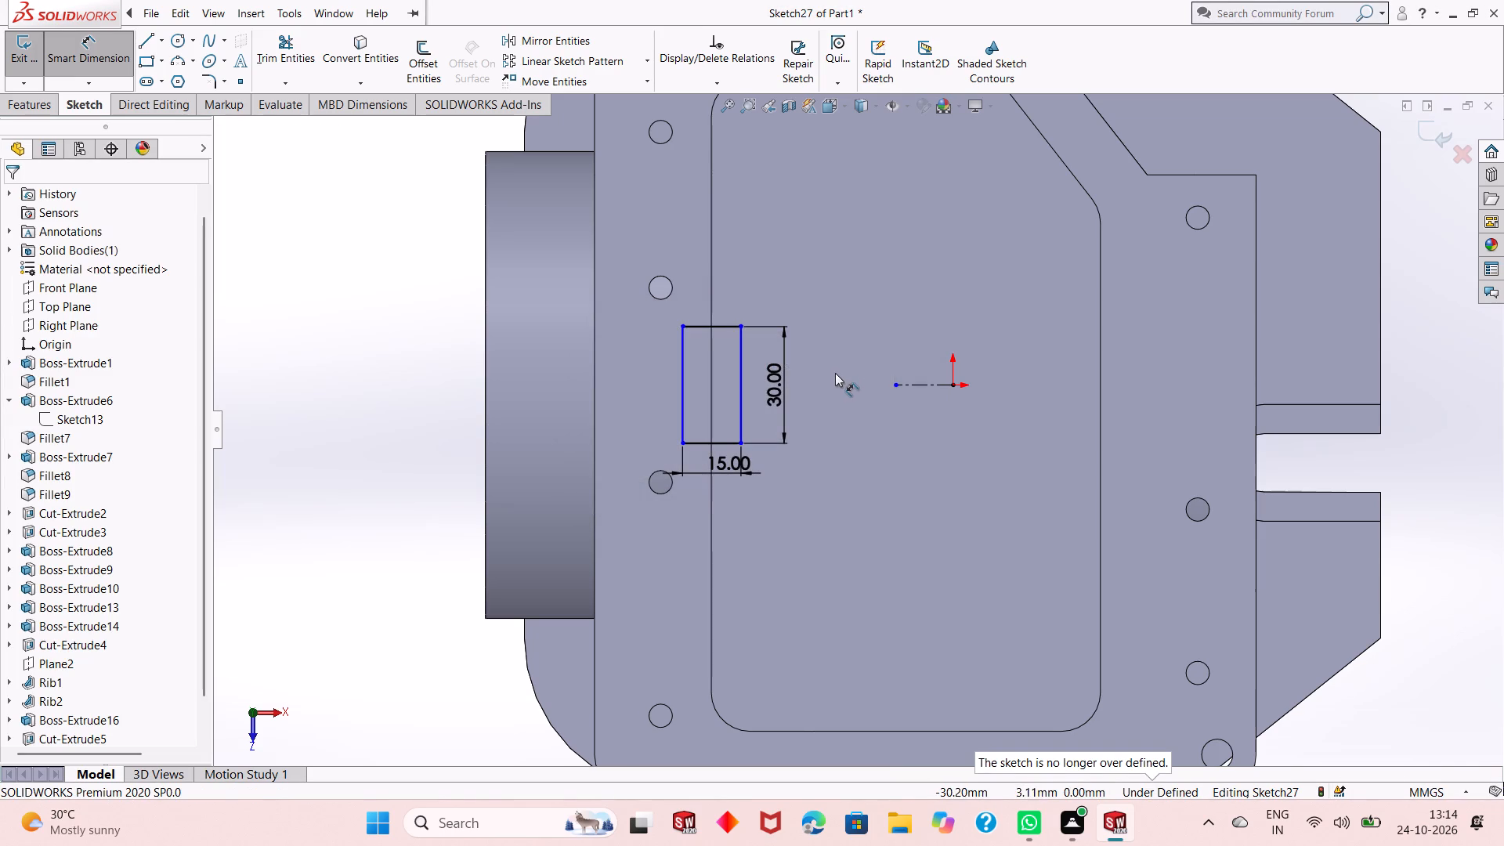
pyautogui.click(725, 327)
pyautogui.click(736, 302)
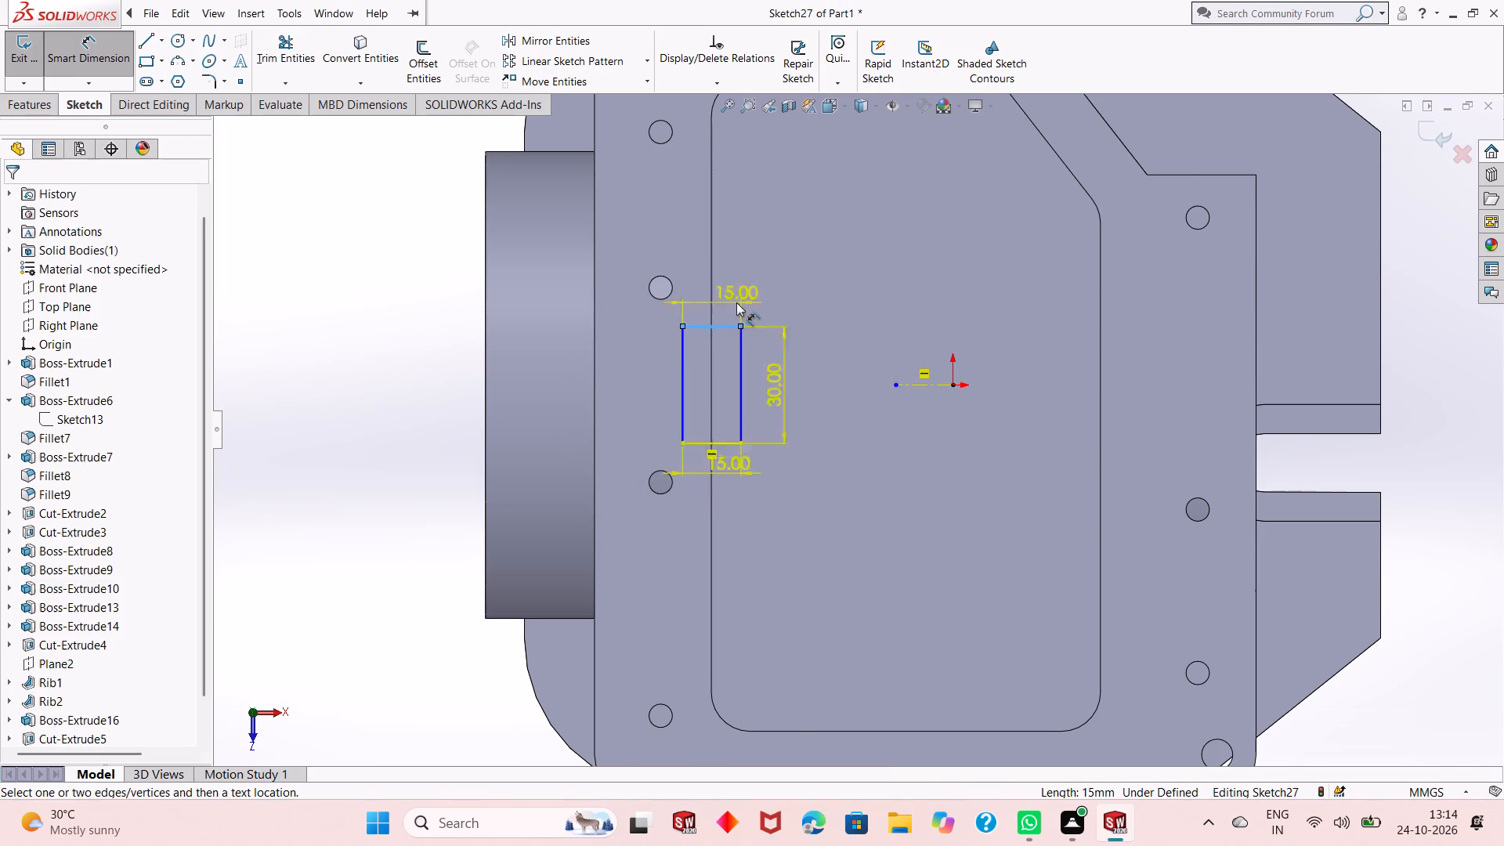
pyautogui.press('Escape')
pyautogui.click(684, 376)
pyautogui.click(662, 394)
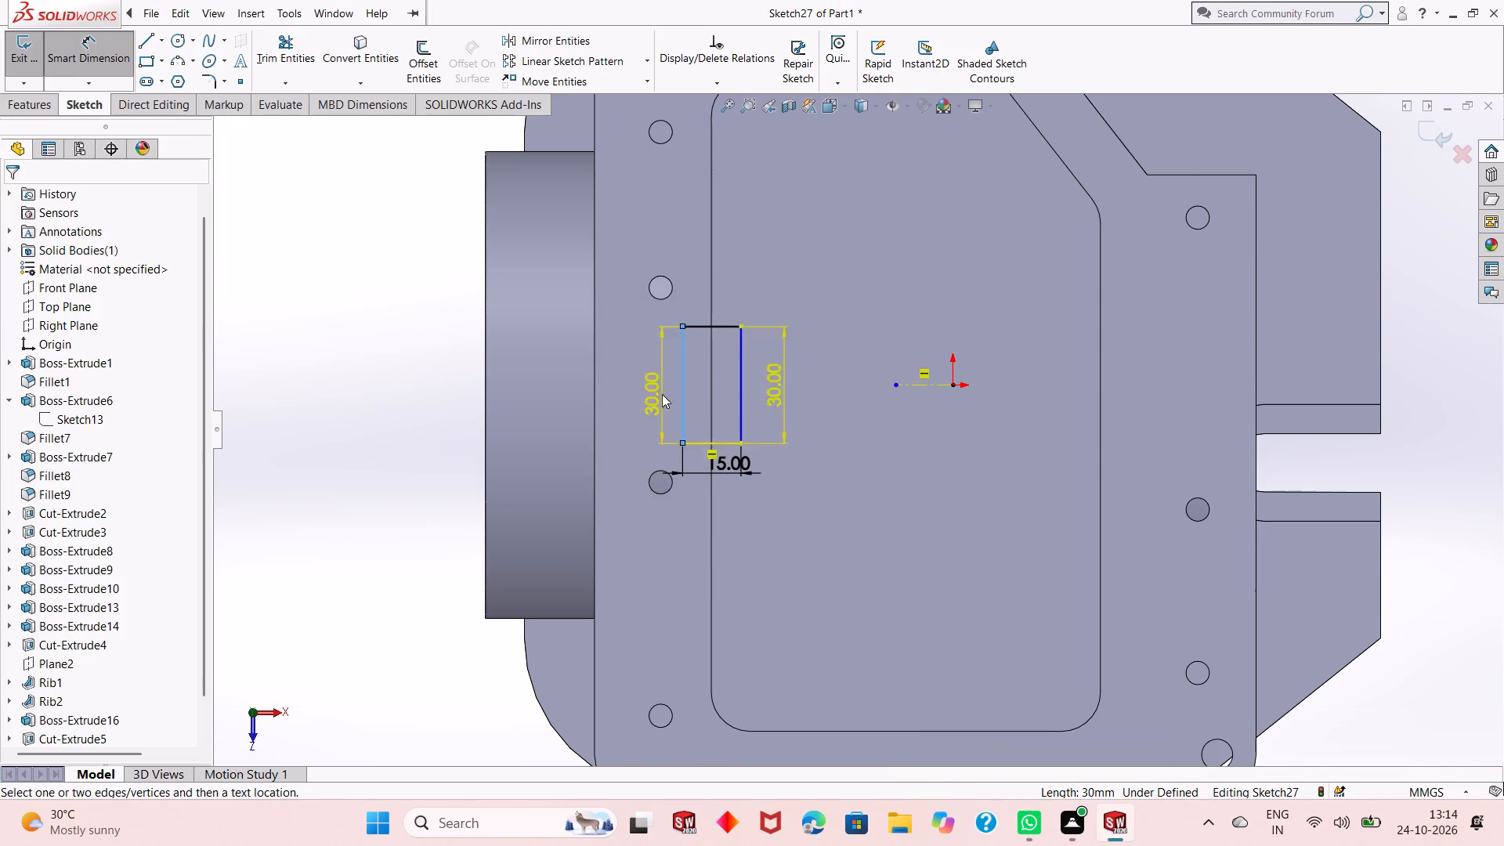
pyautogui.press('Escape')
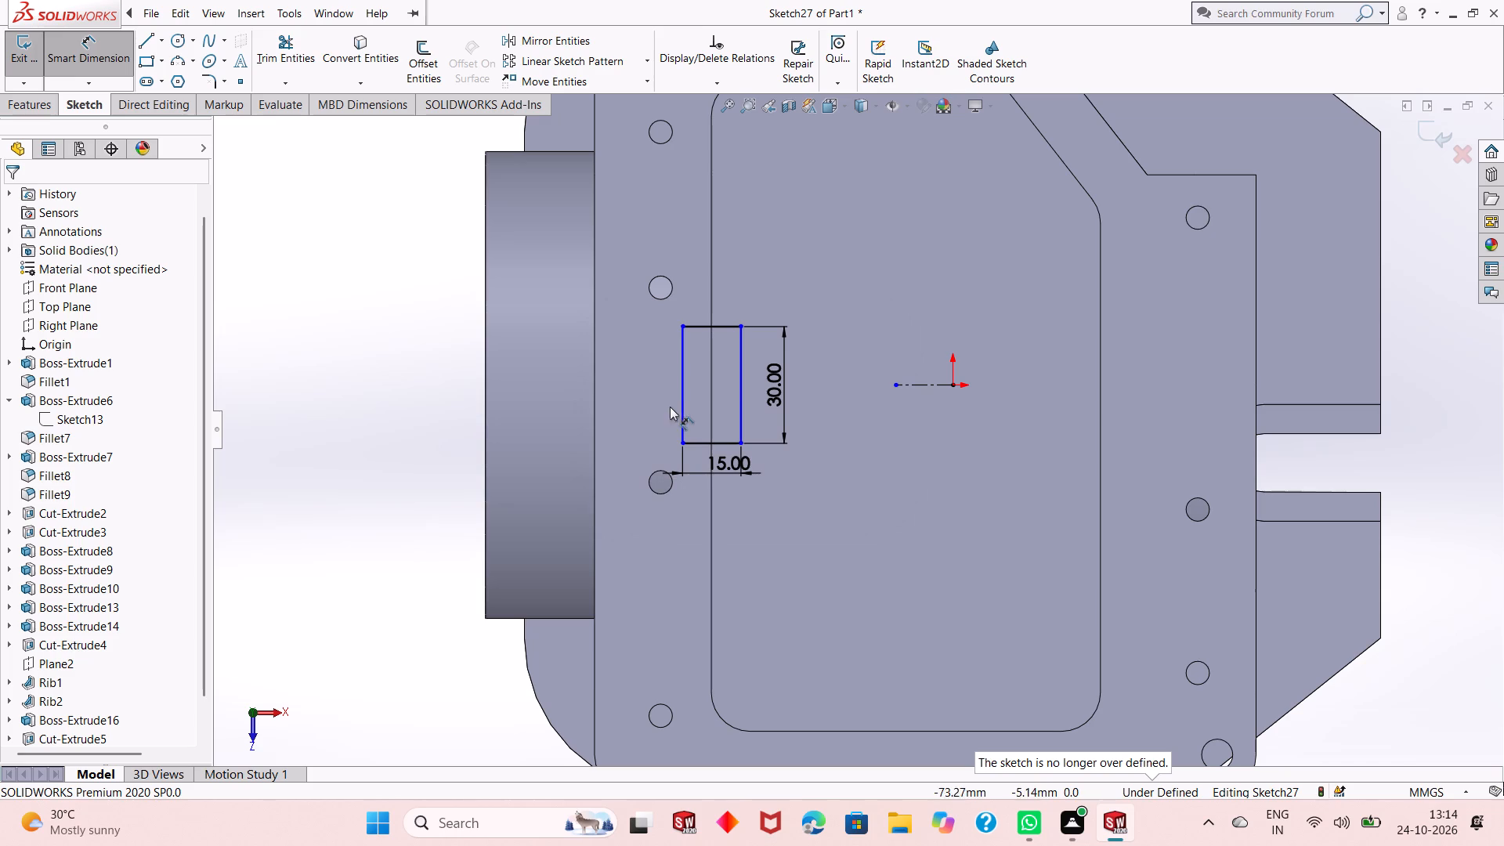
# Dimension the horizontal distance from the rectangle's lower corner nearest the origin to the origin, accepting 54.38 mm.
pyautogui.click(737, 443)
pyautogui.click(953, 387)
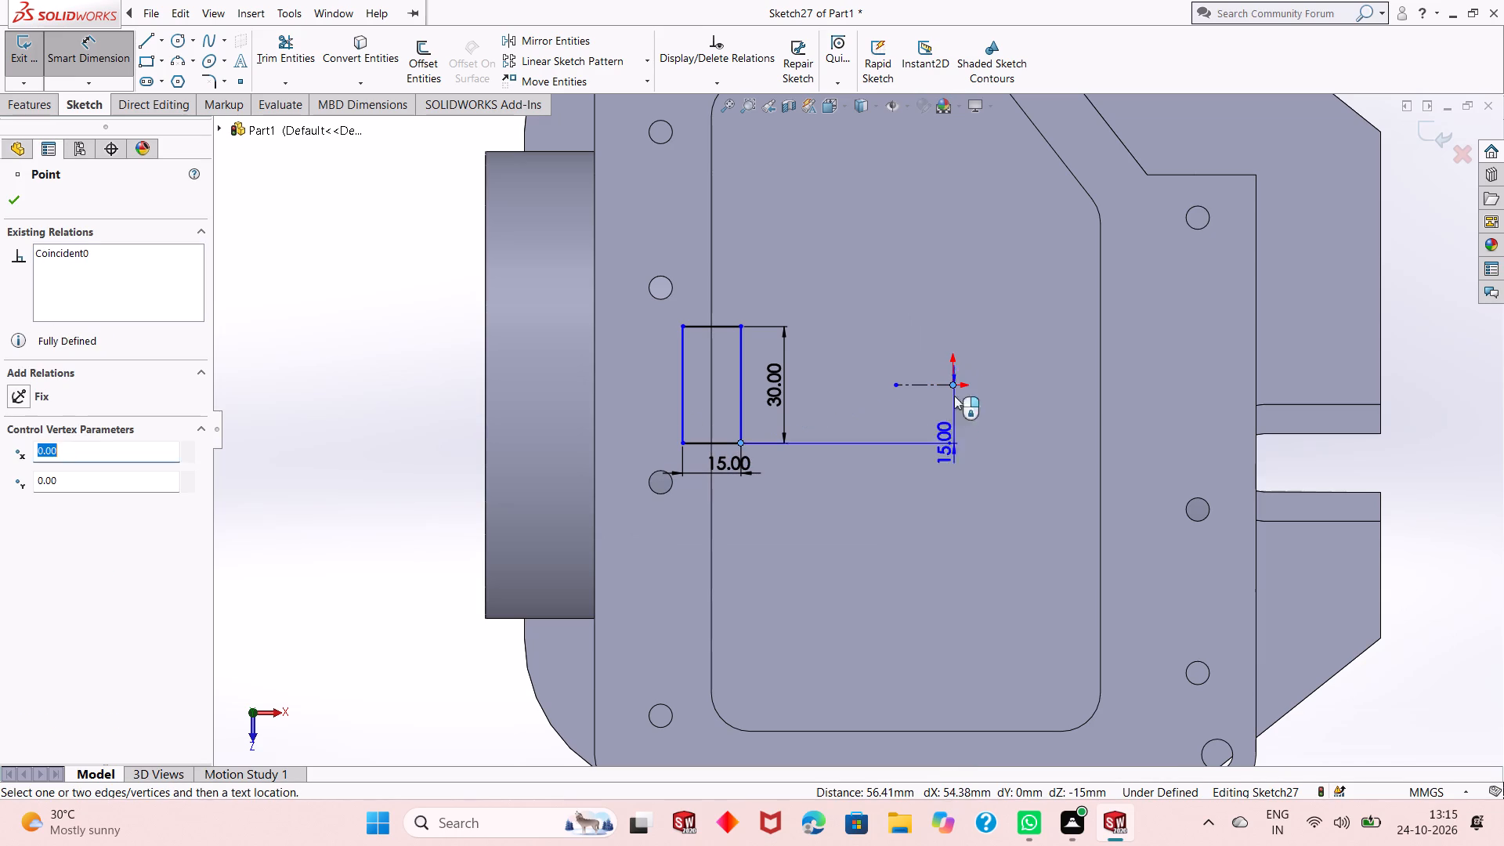
pyautogui.click(945, 452)
pyautogui.press('Return')
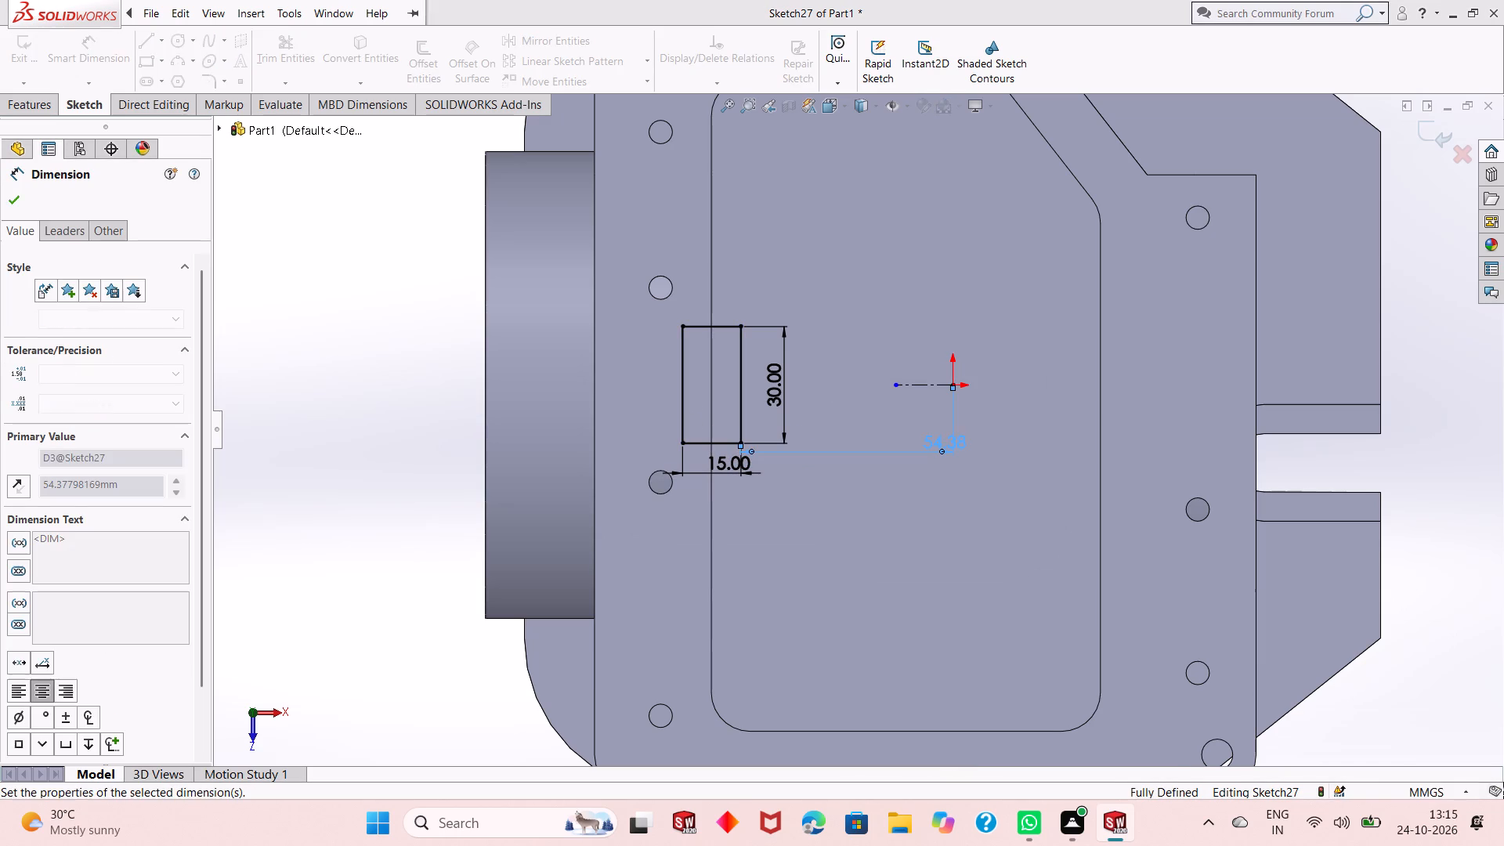
pyautogui.press('Return')
pyautogui.press('Escape')
pyautogui.press('Escape')
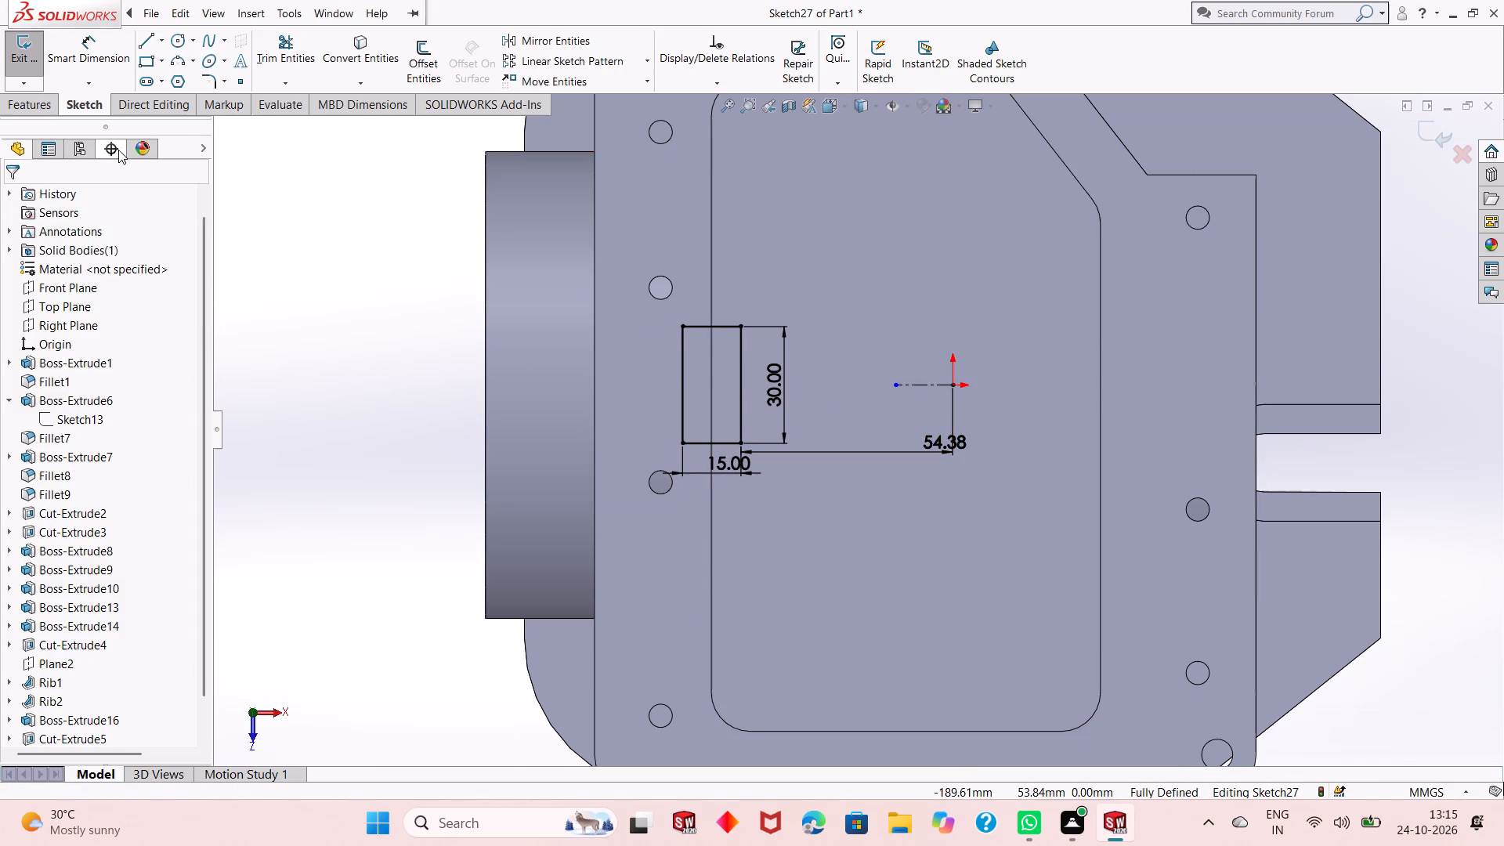
# Cut-extrude the rectangle with a Blind depth of 161 mm.
pyautogui.click(31, 108)
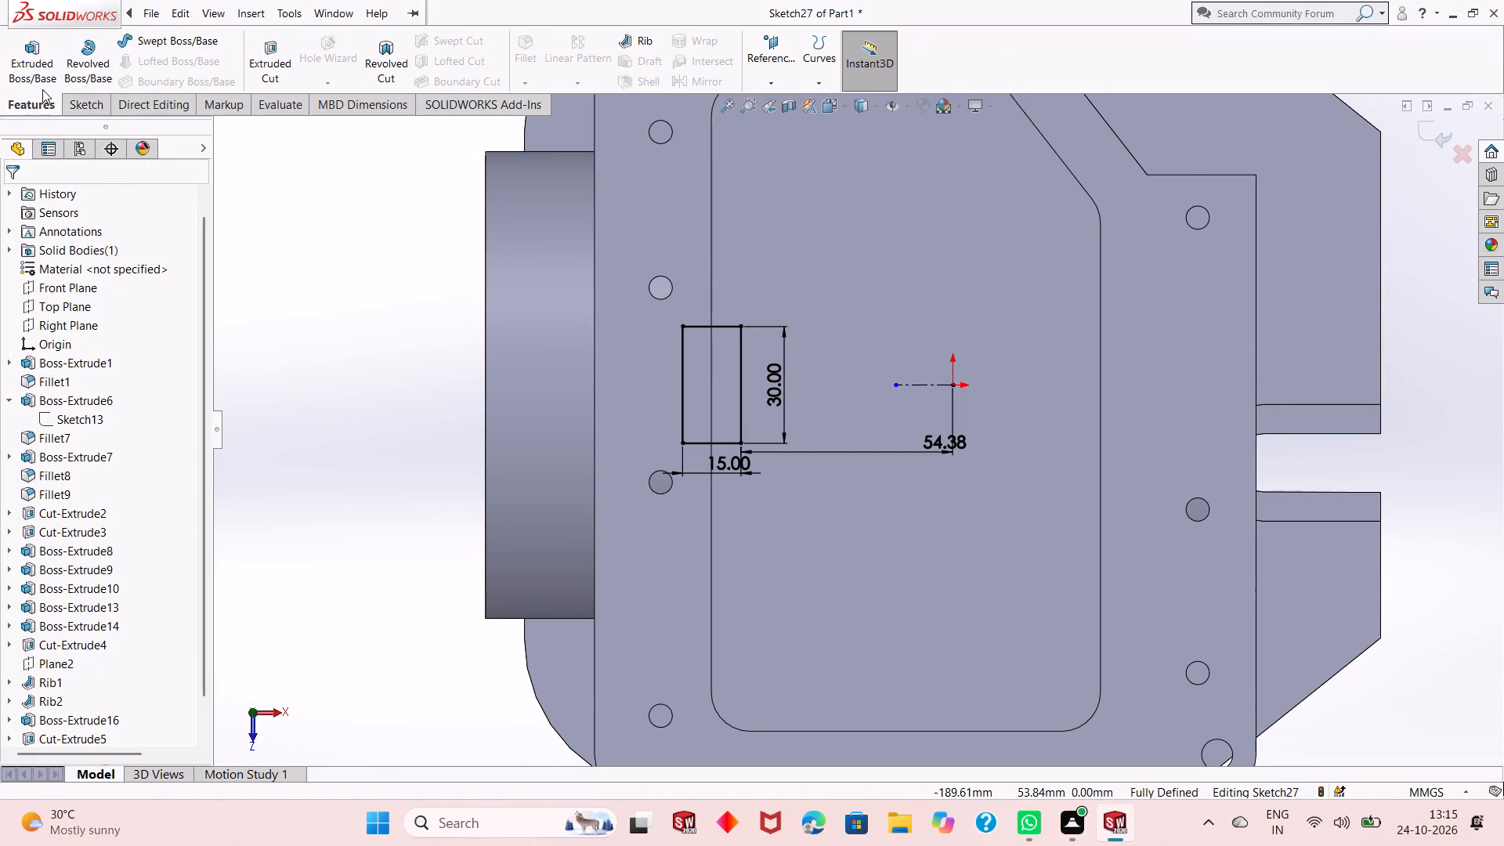
pyautogui.click(245, 69)
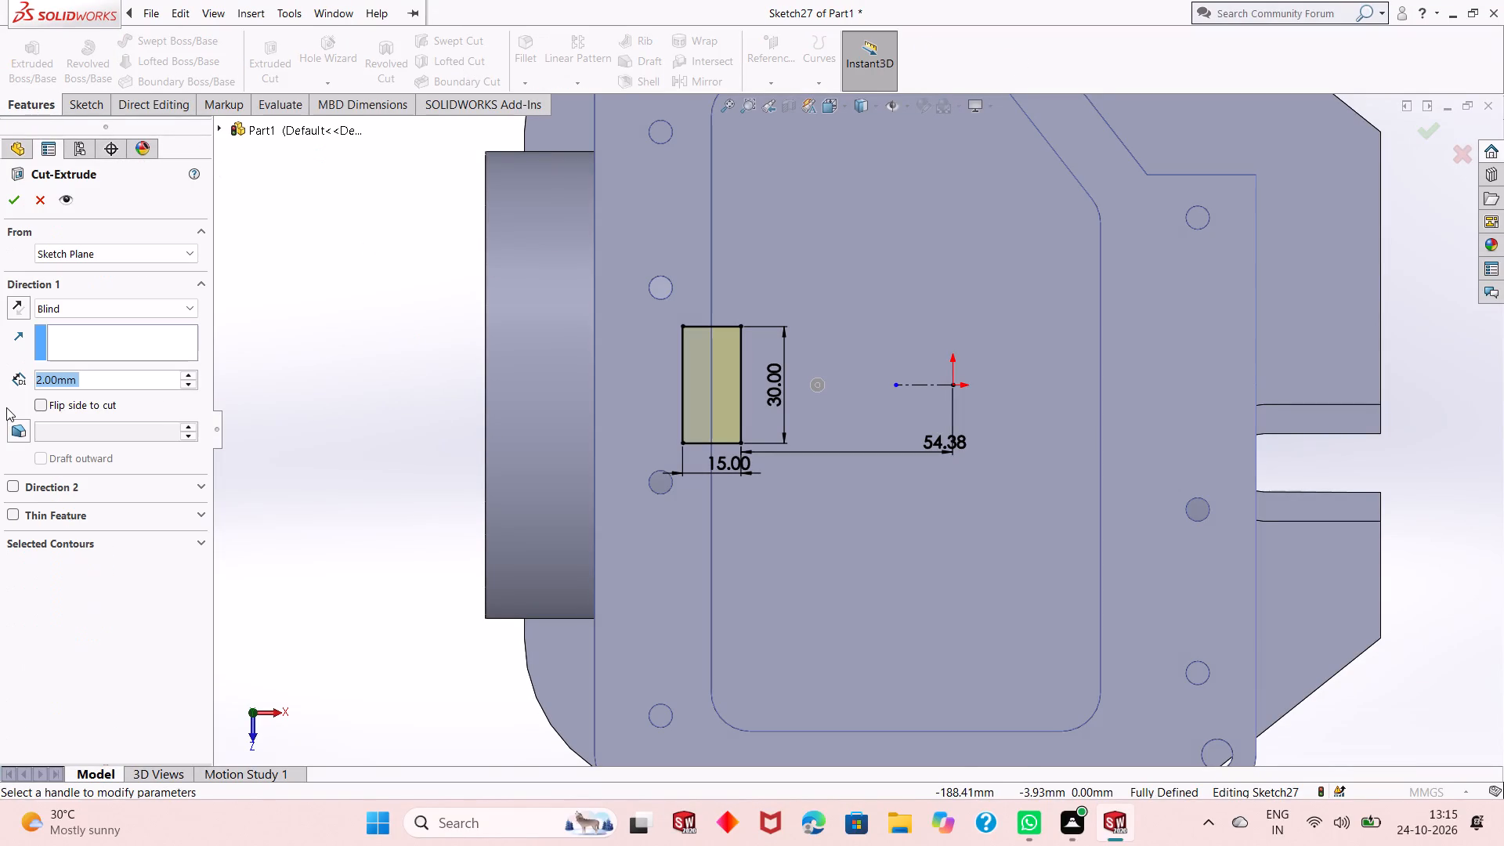
pyautogui.write('161')
pyautogui.press('Return')
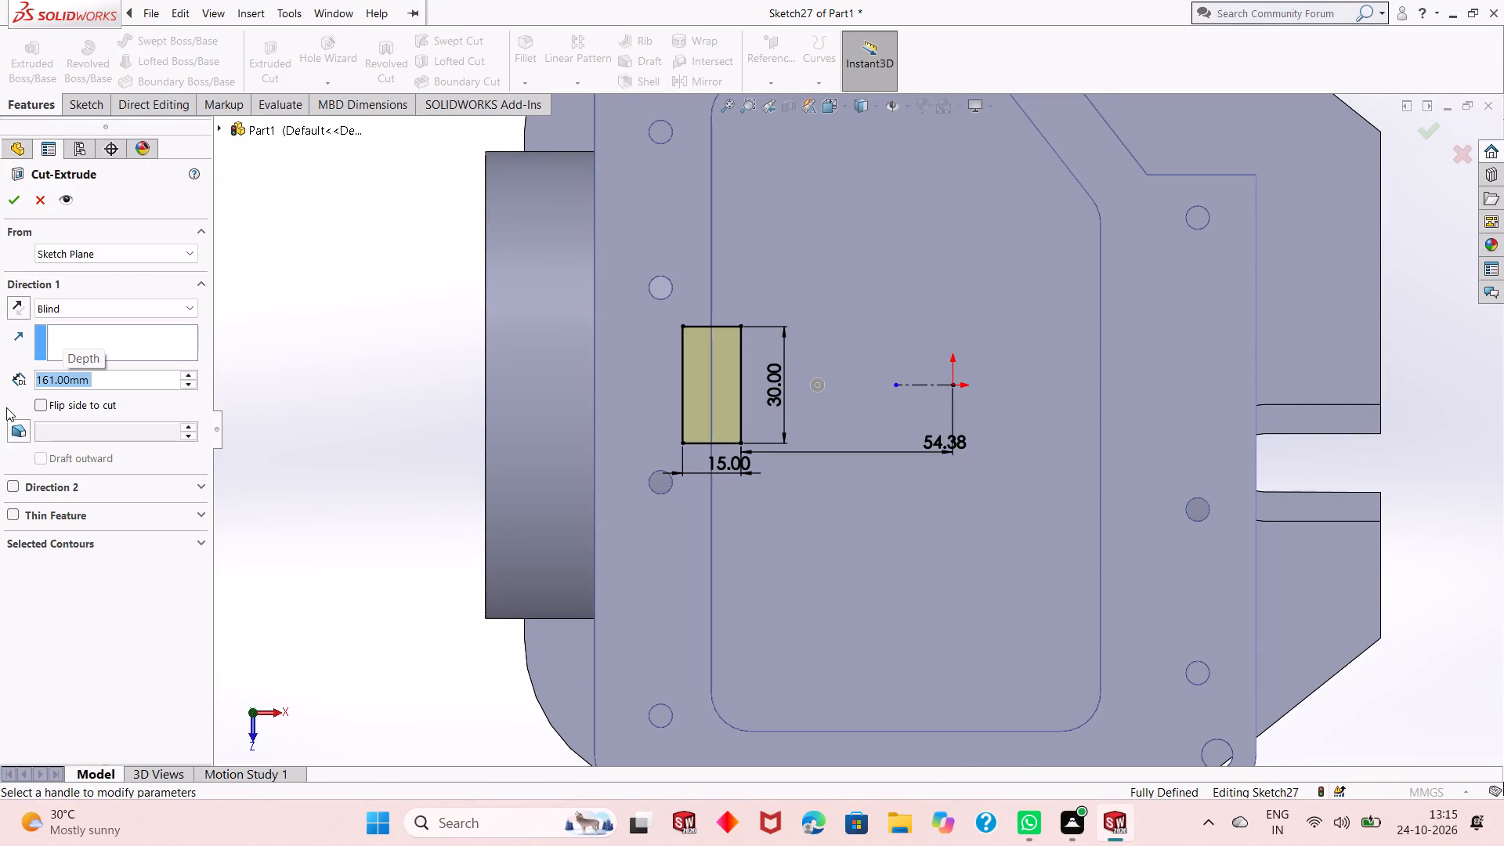
pyautogui.click(6, 199)
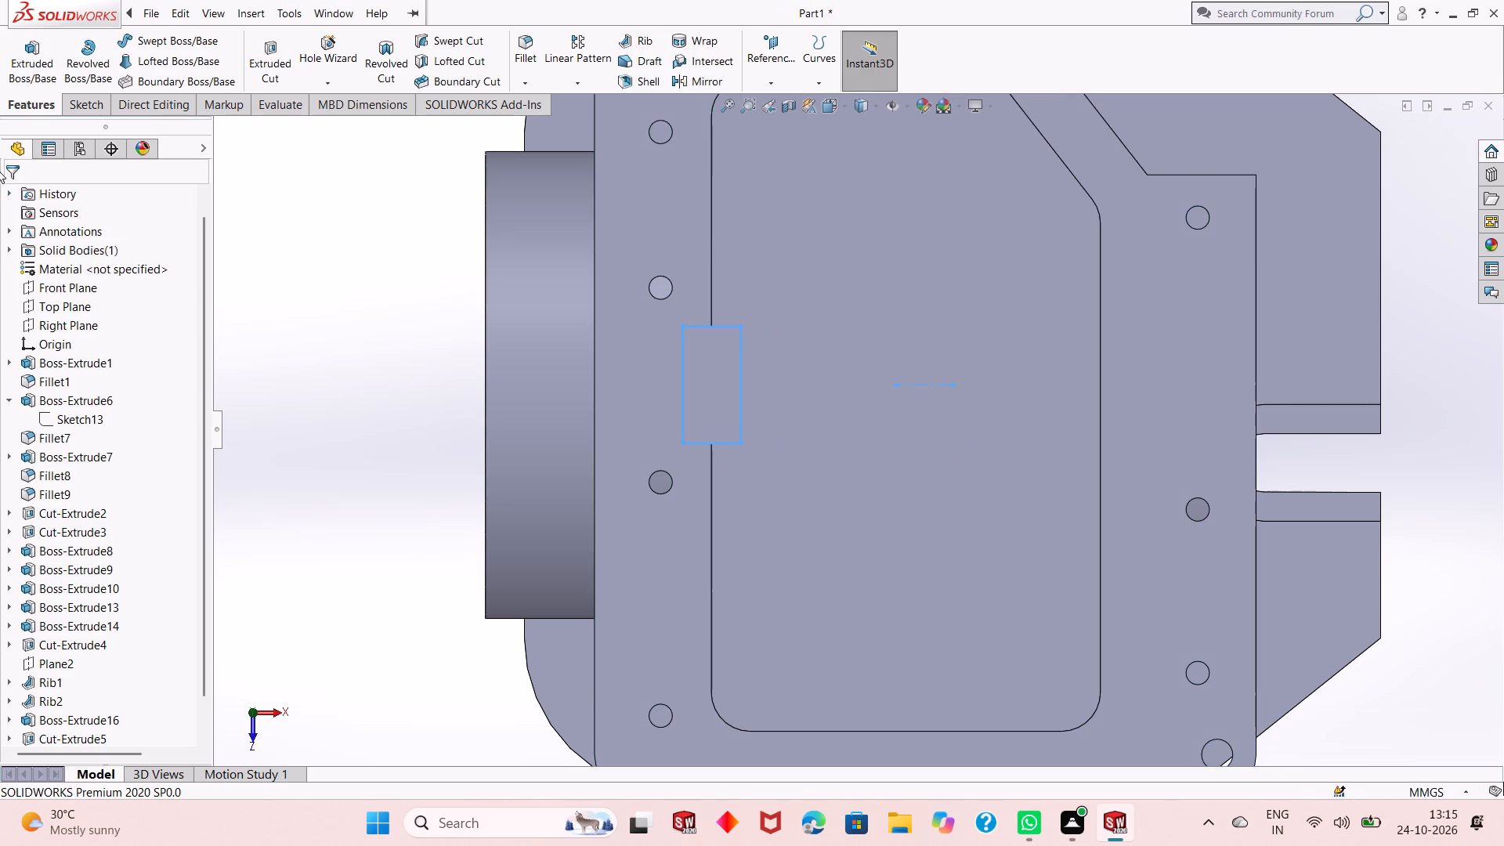
pyautogui.click(313, 345)
# Examine the rectangular notch in the flange opening and the large round boss from several angles.
pyautogui.moveTo(773, 500); pyautogui.dragTo(772, 497, button='middle')
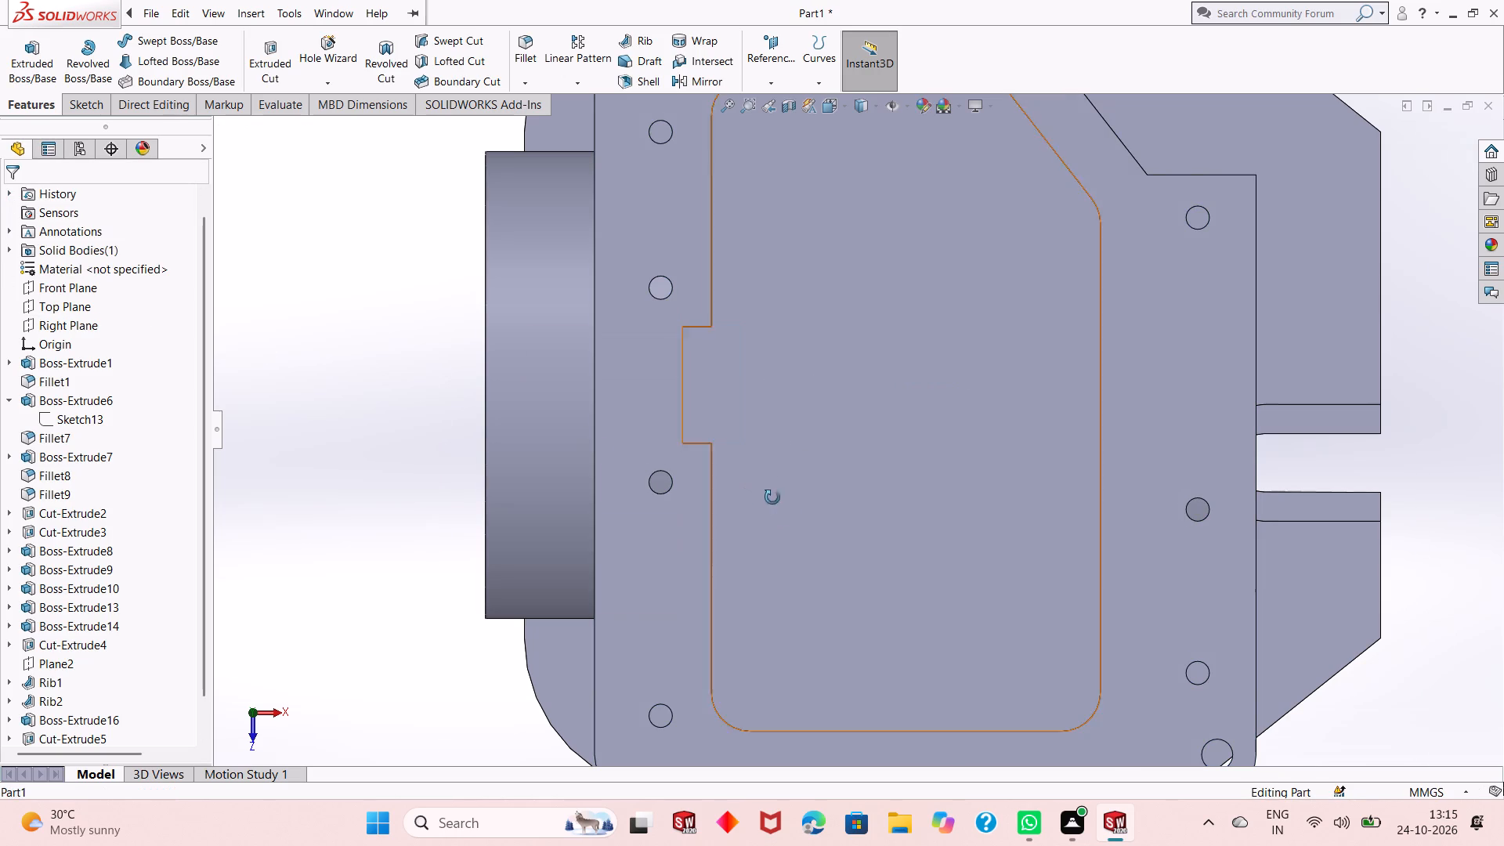
pyautogui.moveTo(772, 497); pyautogui.dragTo(762, 411, button='middle')
pyautogui.scroll(3, 777, 401)
pyautogui.moveTo(784, 393); pyautogui.dragTo(809, 328, button='middle')
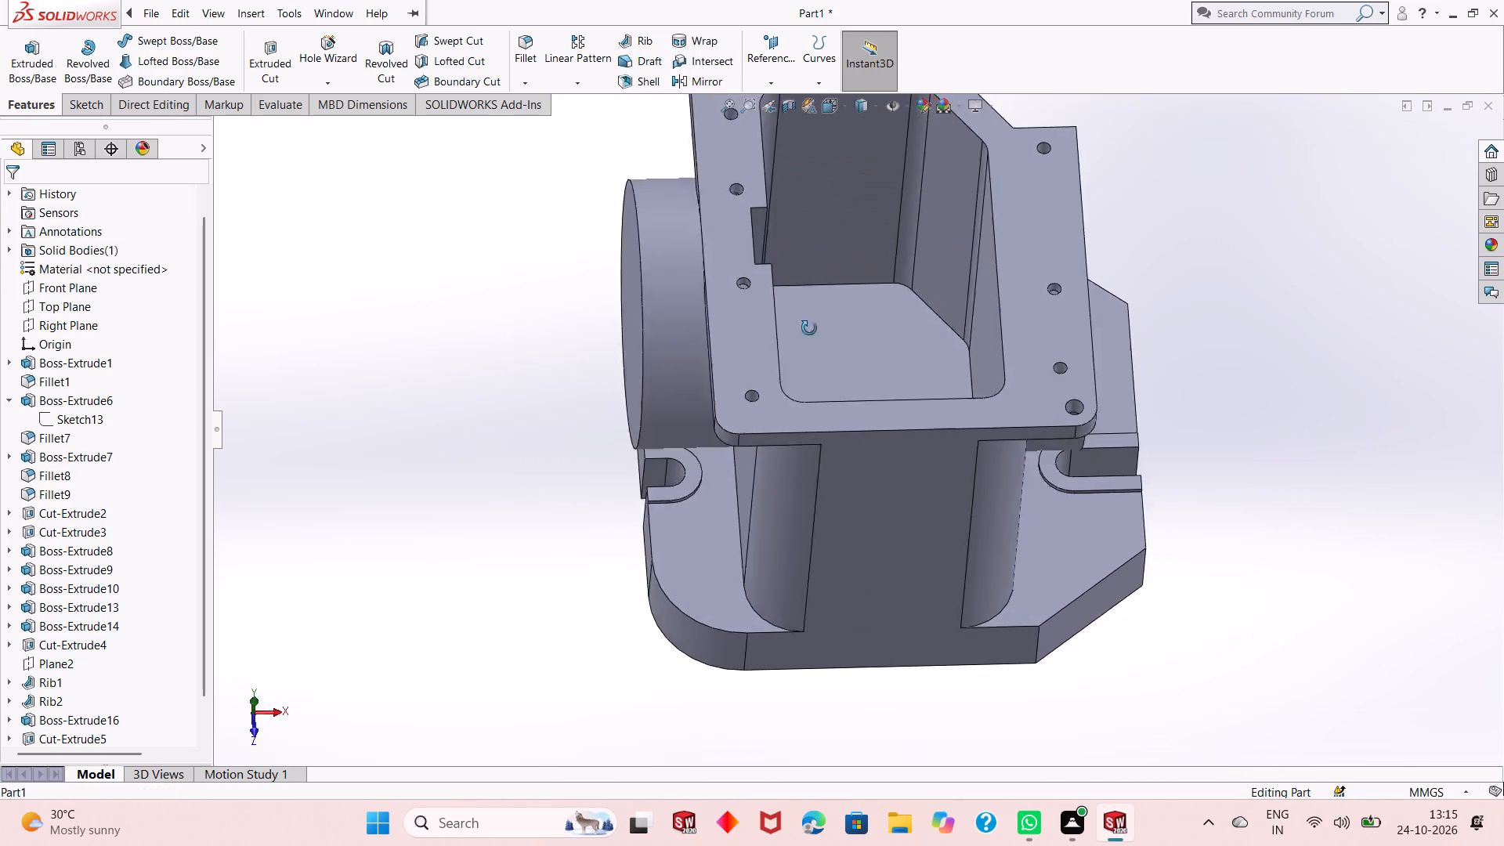
pyautogui.moveTo(809, 328); pyautogui.dragTo(992, 185, button='middle')
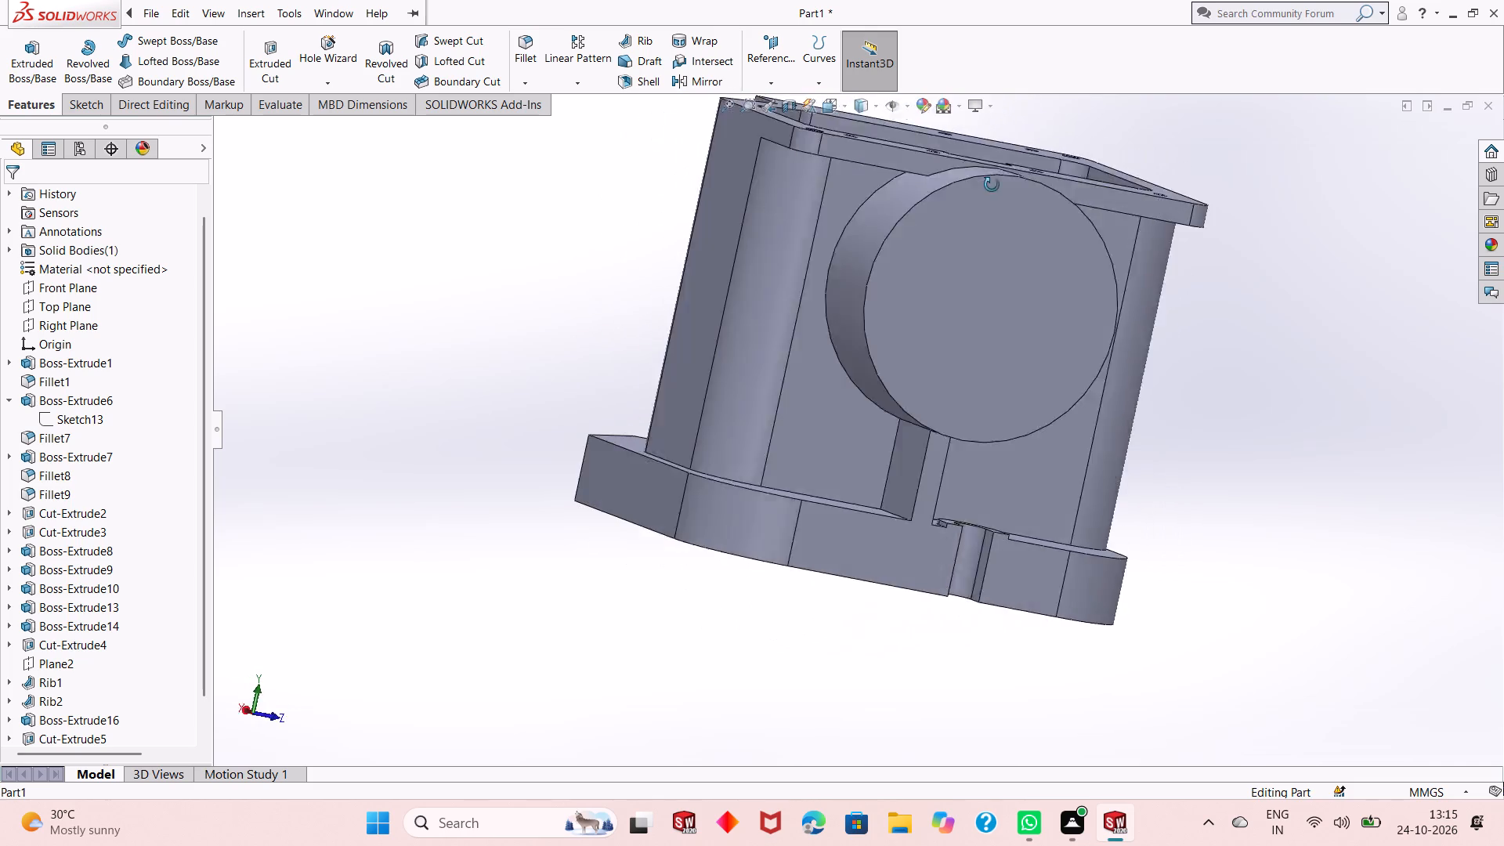
pyautogui.moveTo(992, 185); pyautogui.dragTo(928, 262, button='middle')
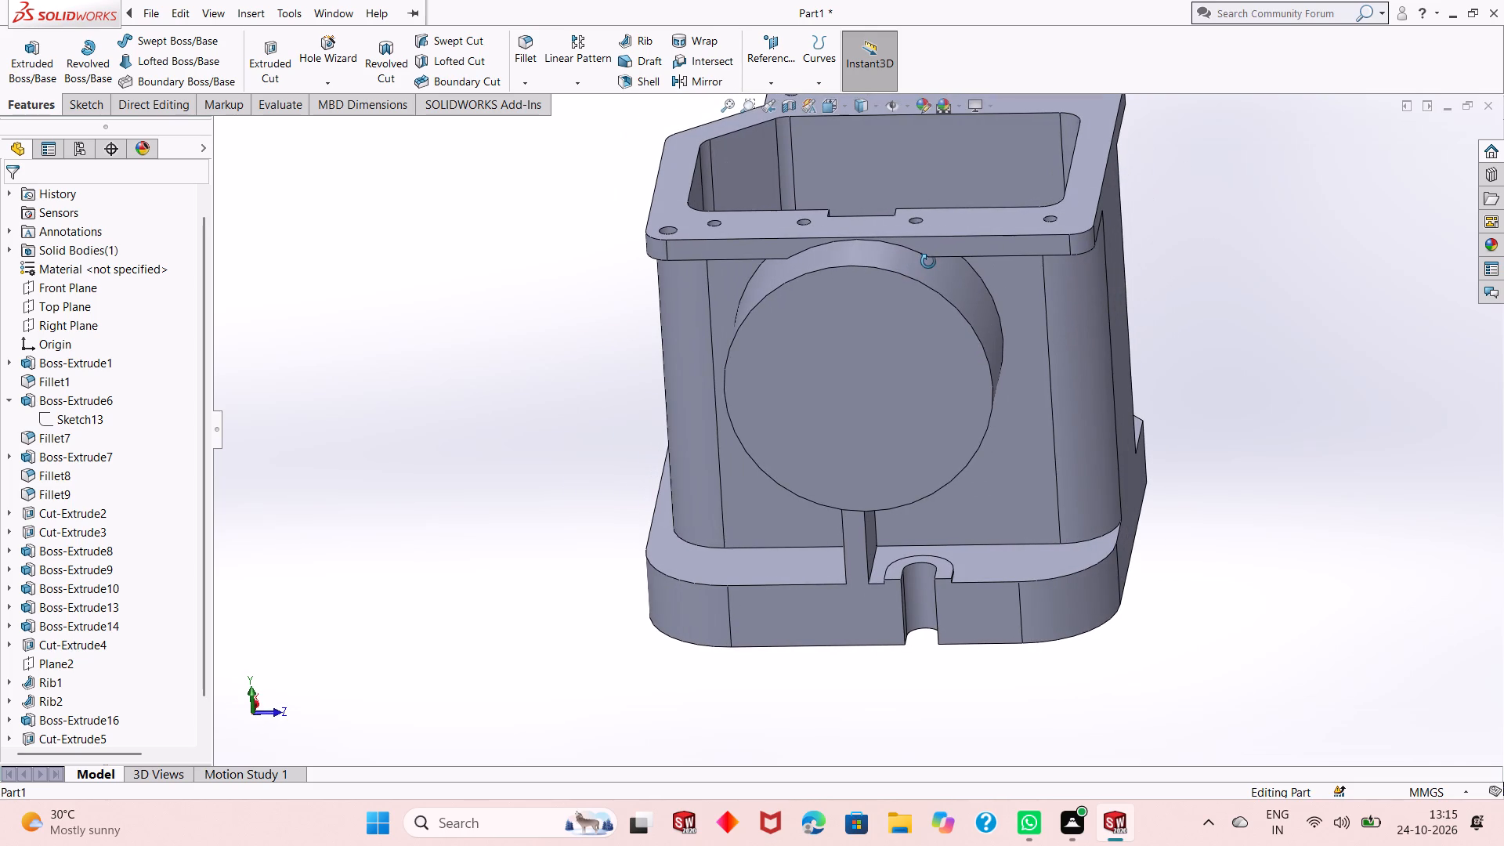
pyautogui.moveTo(928, 262); pyautogui.dragTo(916, 242, button='middle')
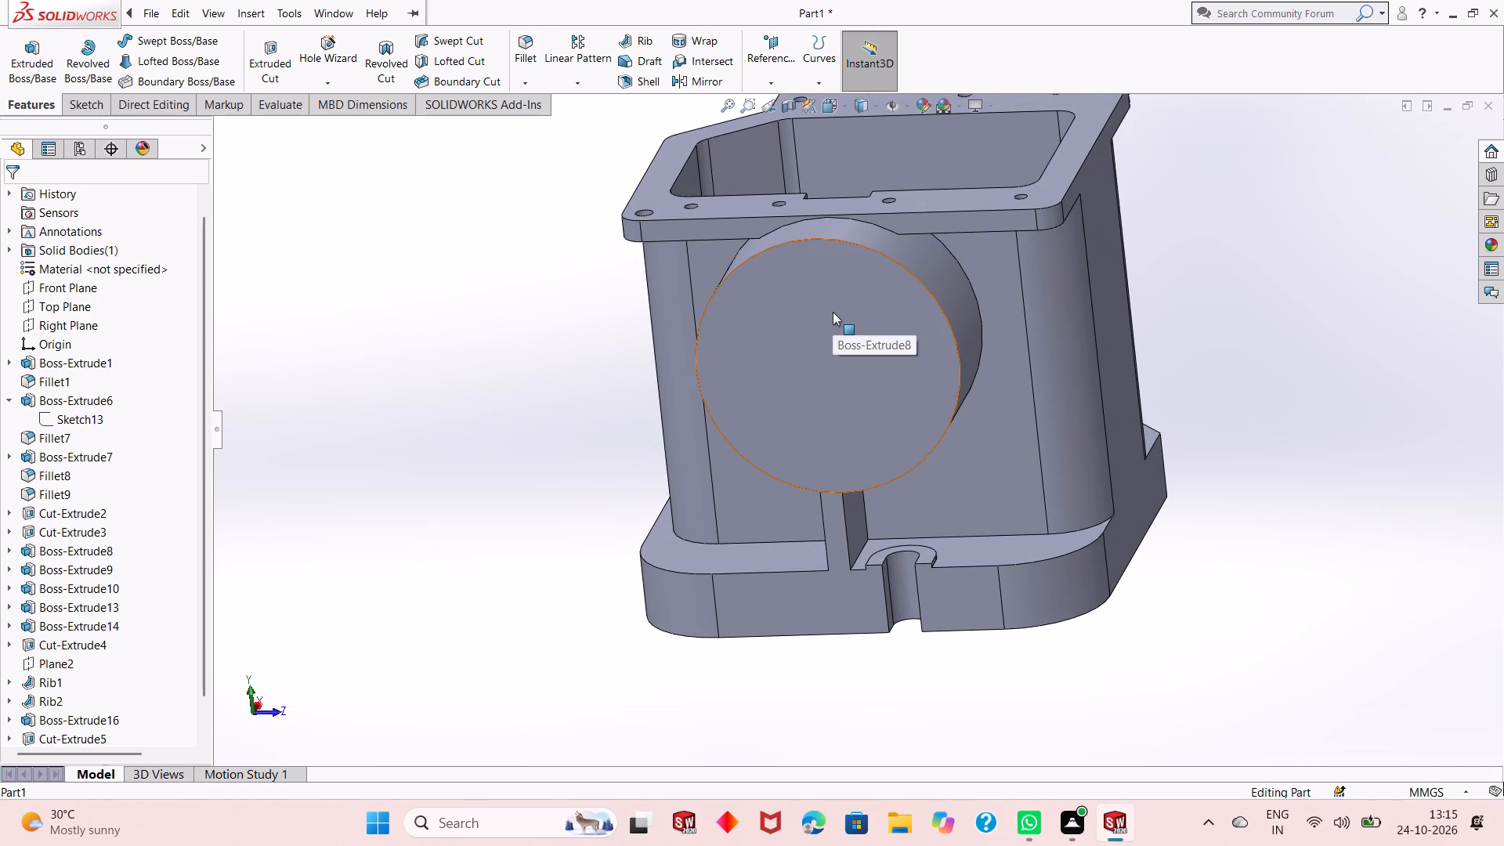
pyautogui.click(833, 312)
pyautogui.click(594, 262)
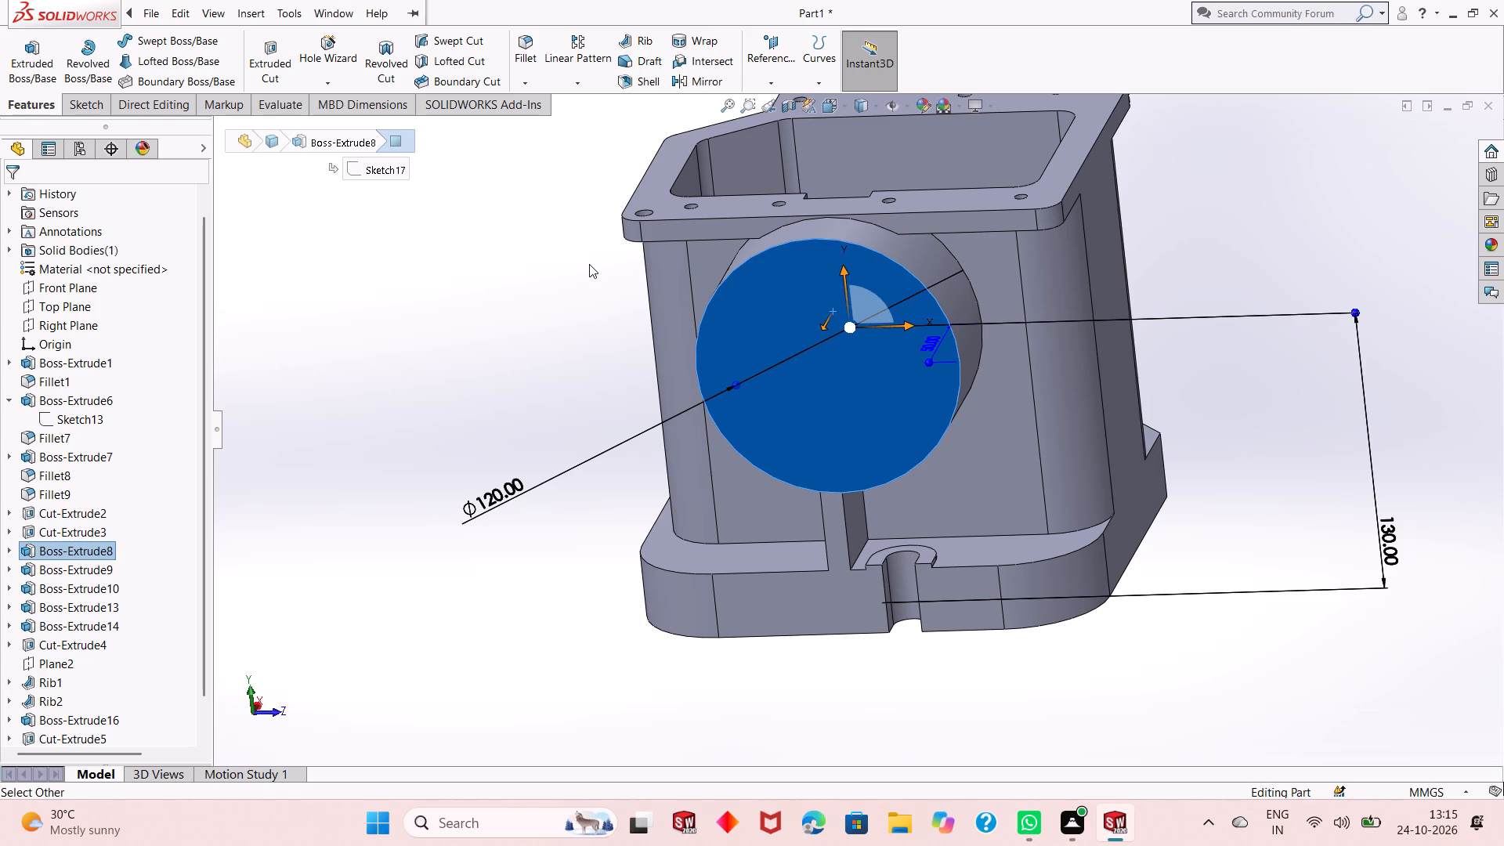
# Open a new sketch on the top flange face and view it face-on.
pyautogui.moveTo(865, 237); pyautogui.dragTo(811, 261, button='middle')
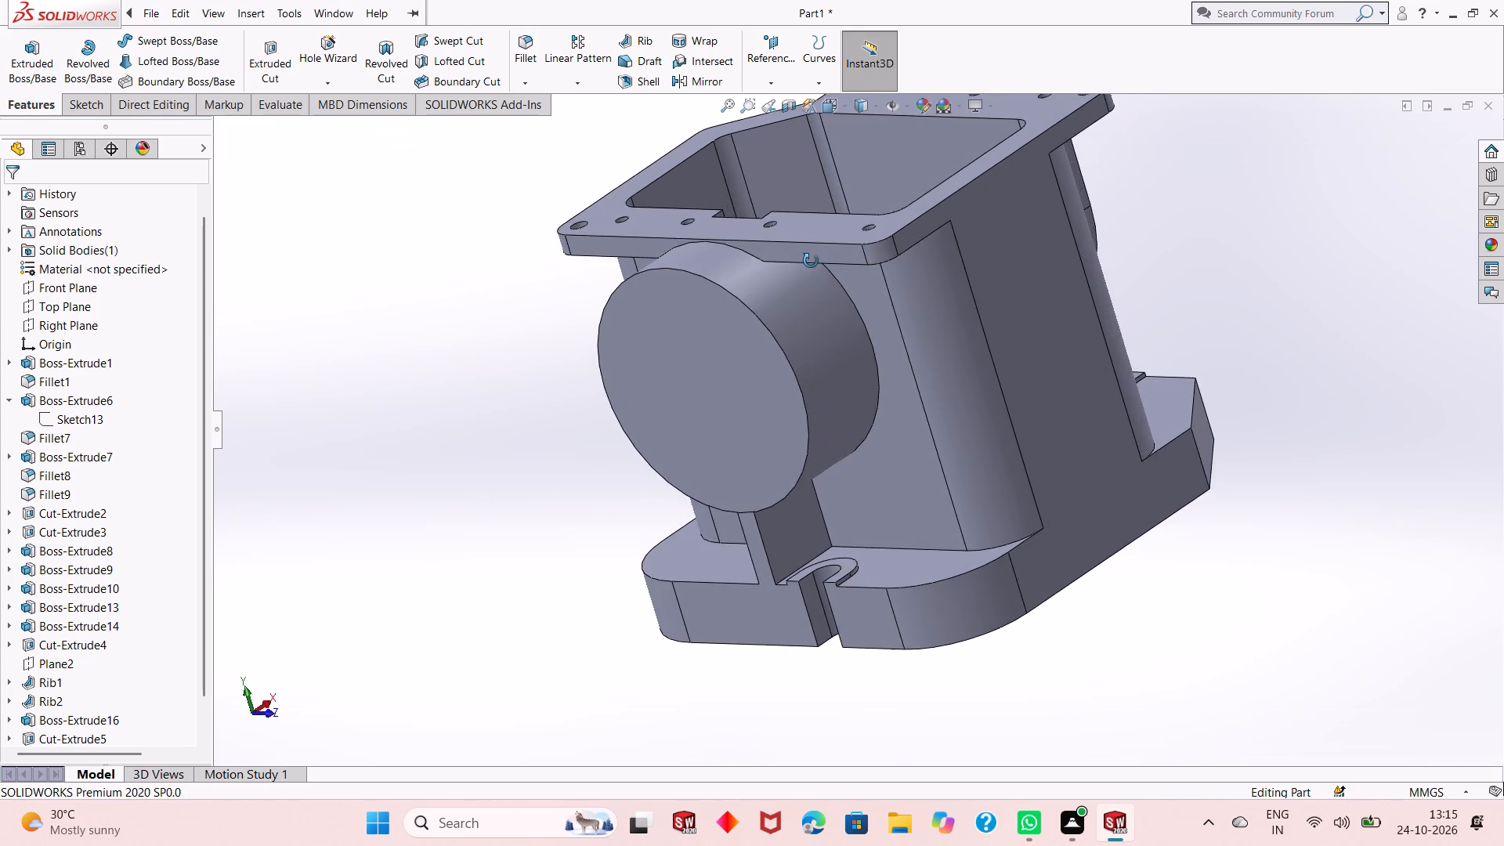
pyautogui.moveTo(811, 261); pyautogui.dragTo(838, 380, button='middle')
pyautogui.click(760, 350)
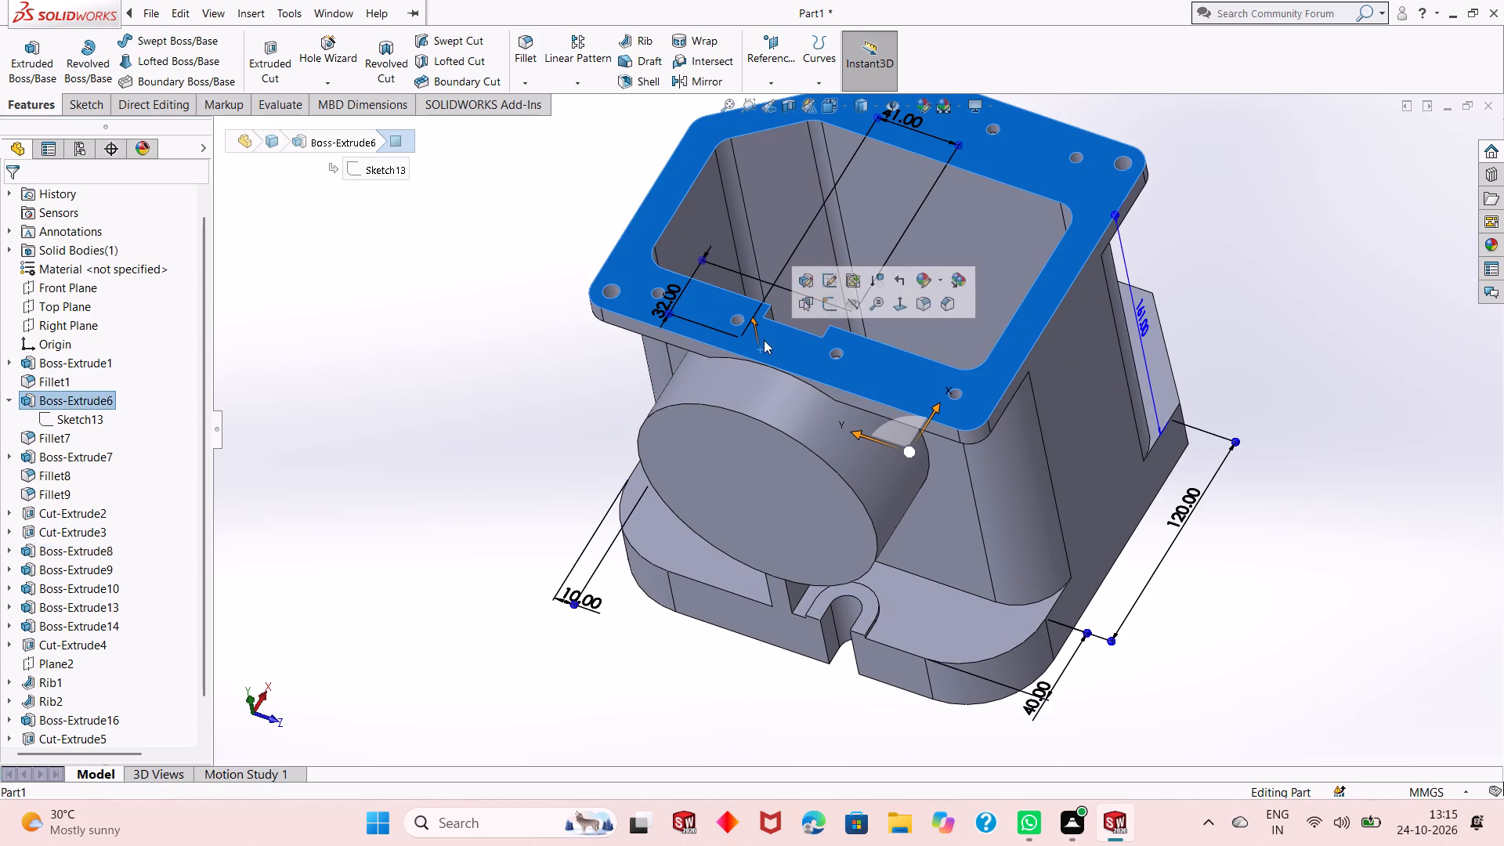
pyautogui.click(823, 311)
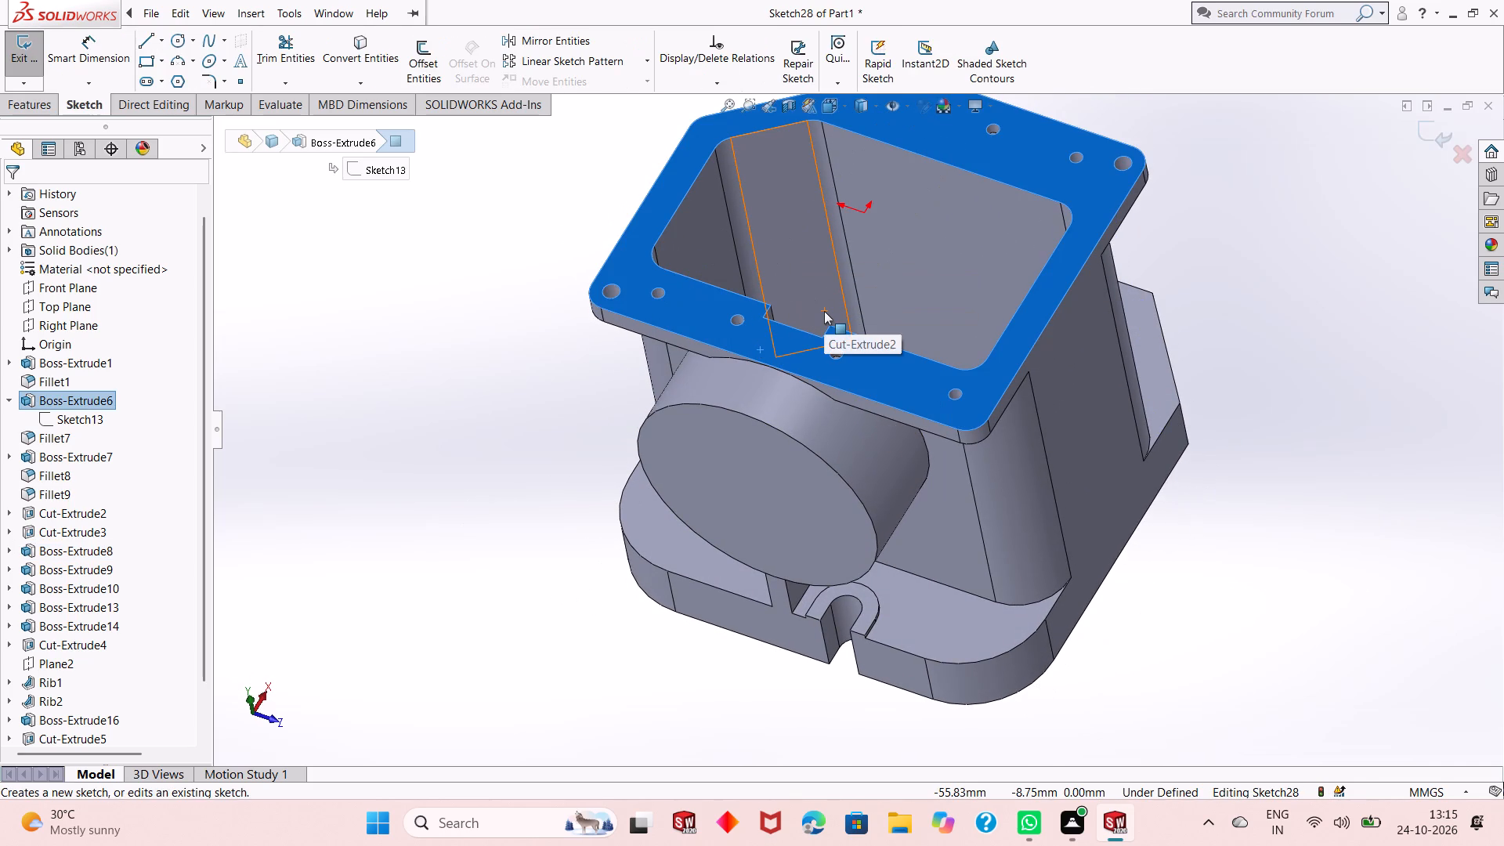
pyautogui.hotkey('ctrl', '8')
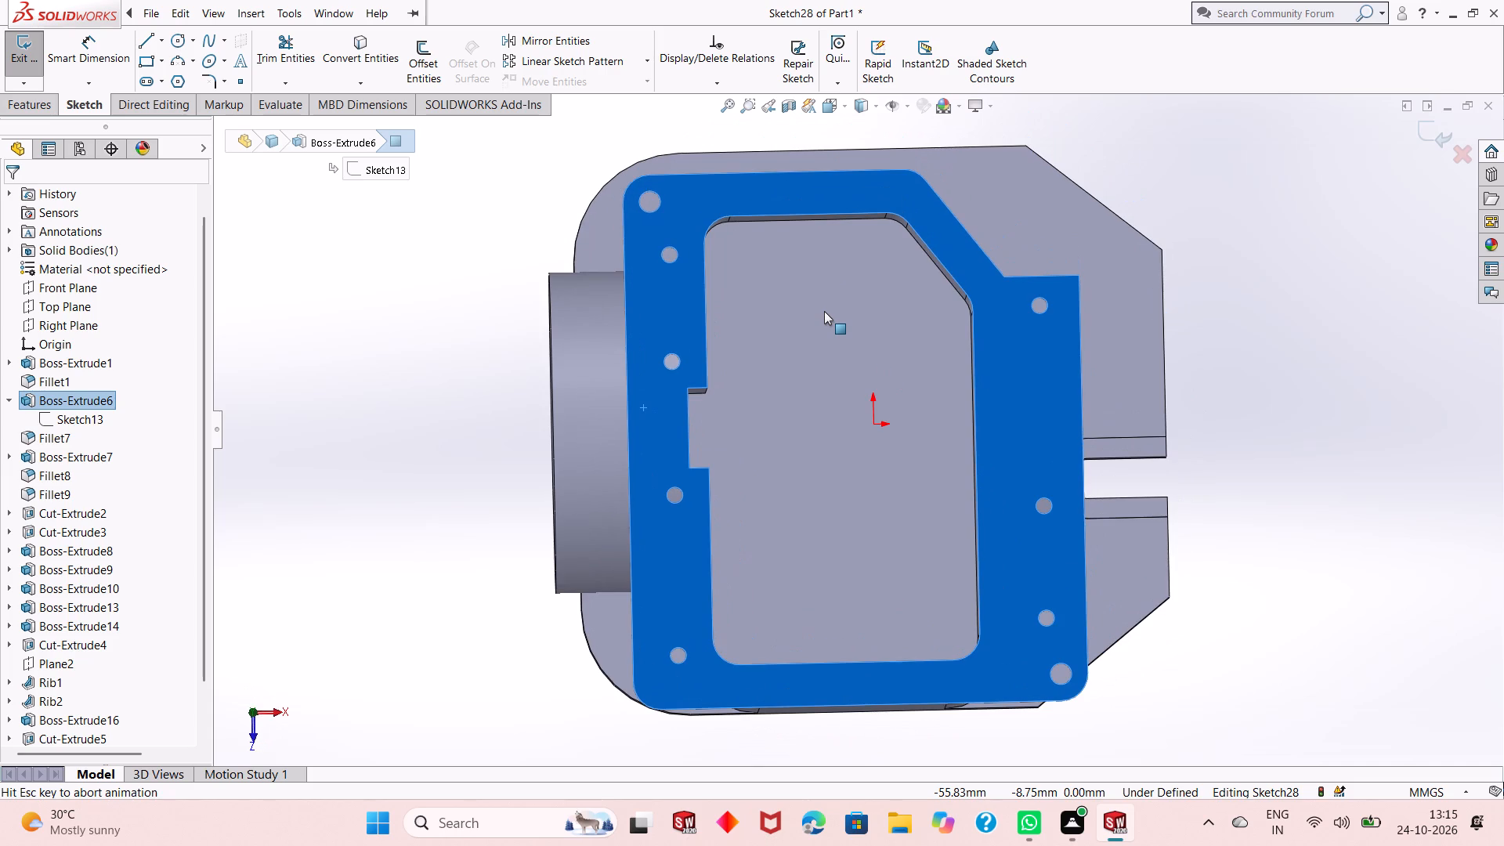
pyautogui.click(261, 281)
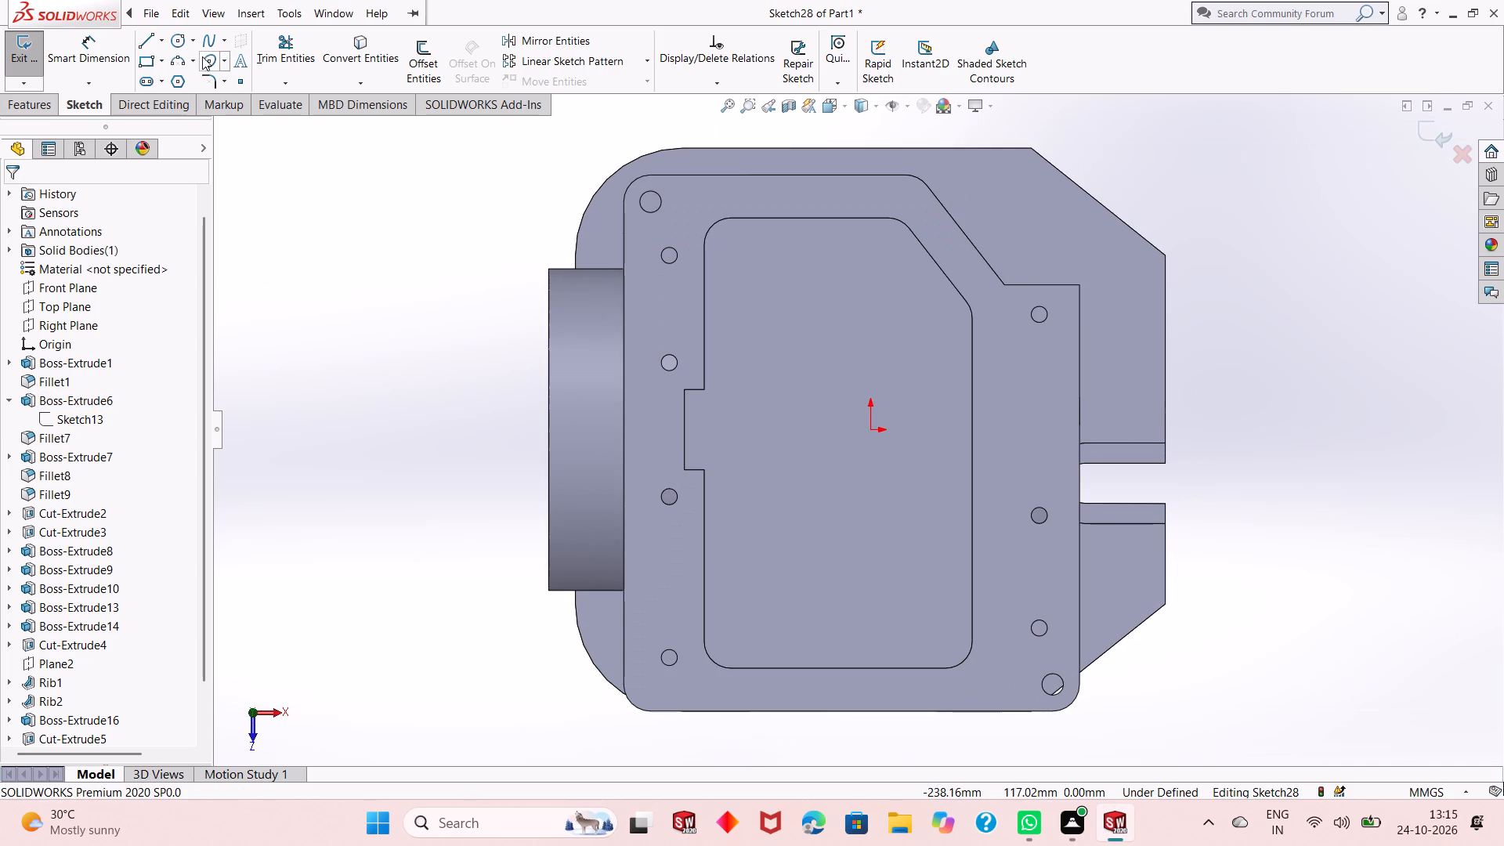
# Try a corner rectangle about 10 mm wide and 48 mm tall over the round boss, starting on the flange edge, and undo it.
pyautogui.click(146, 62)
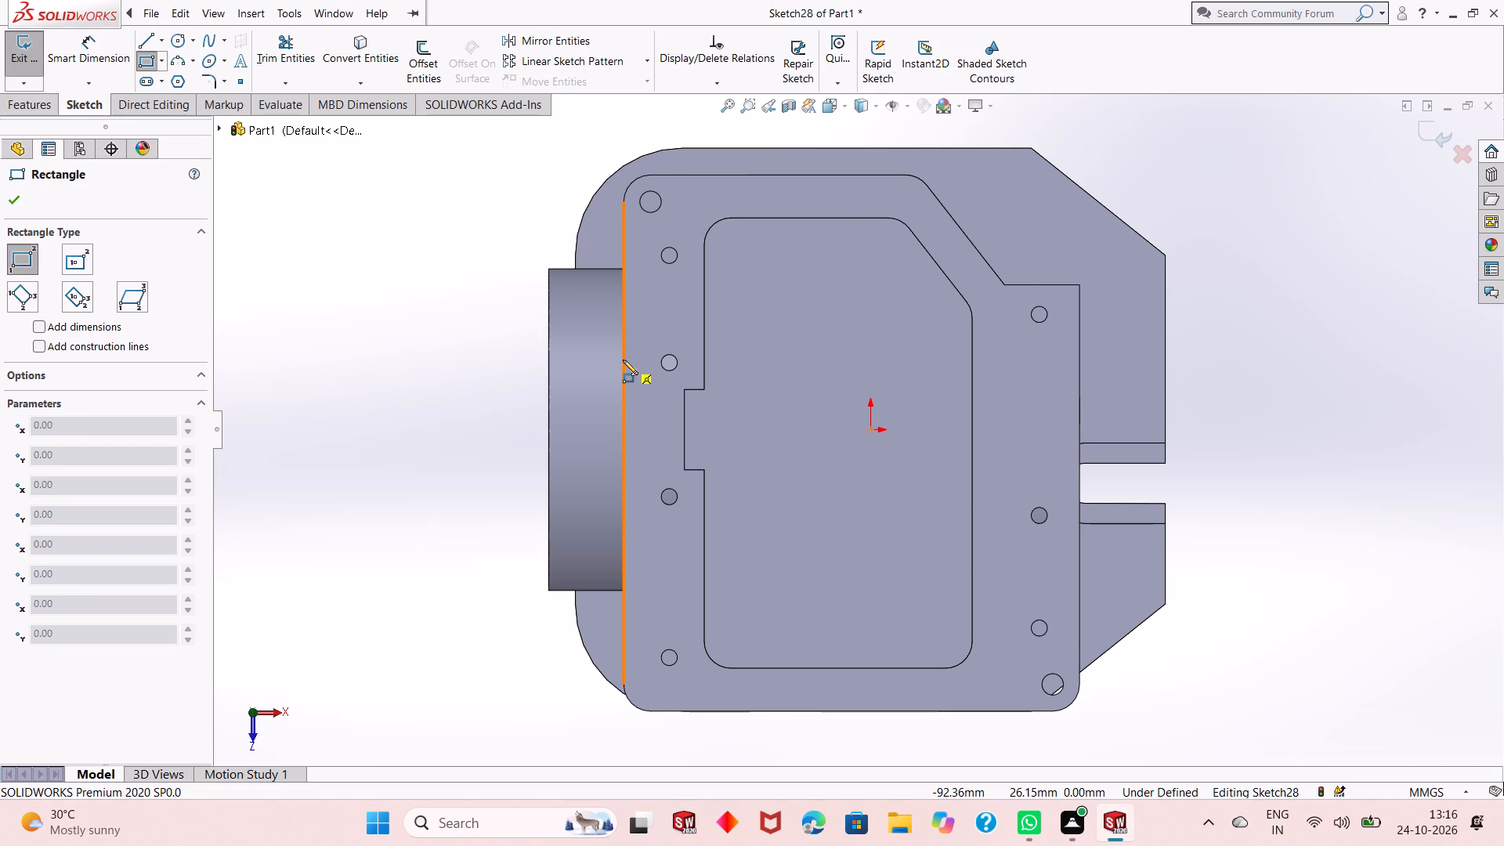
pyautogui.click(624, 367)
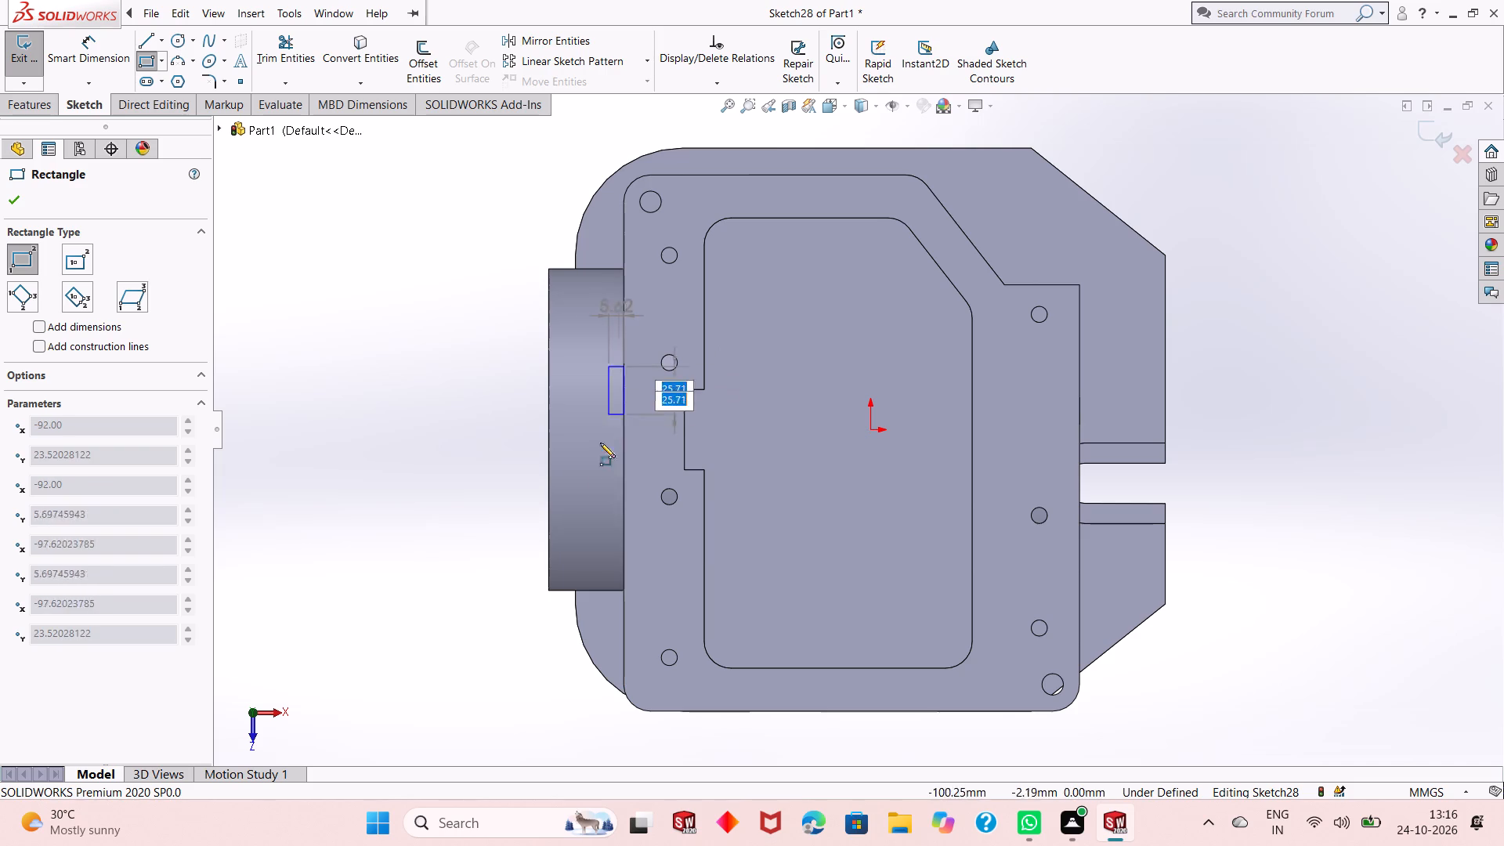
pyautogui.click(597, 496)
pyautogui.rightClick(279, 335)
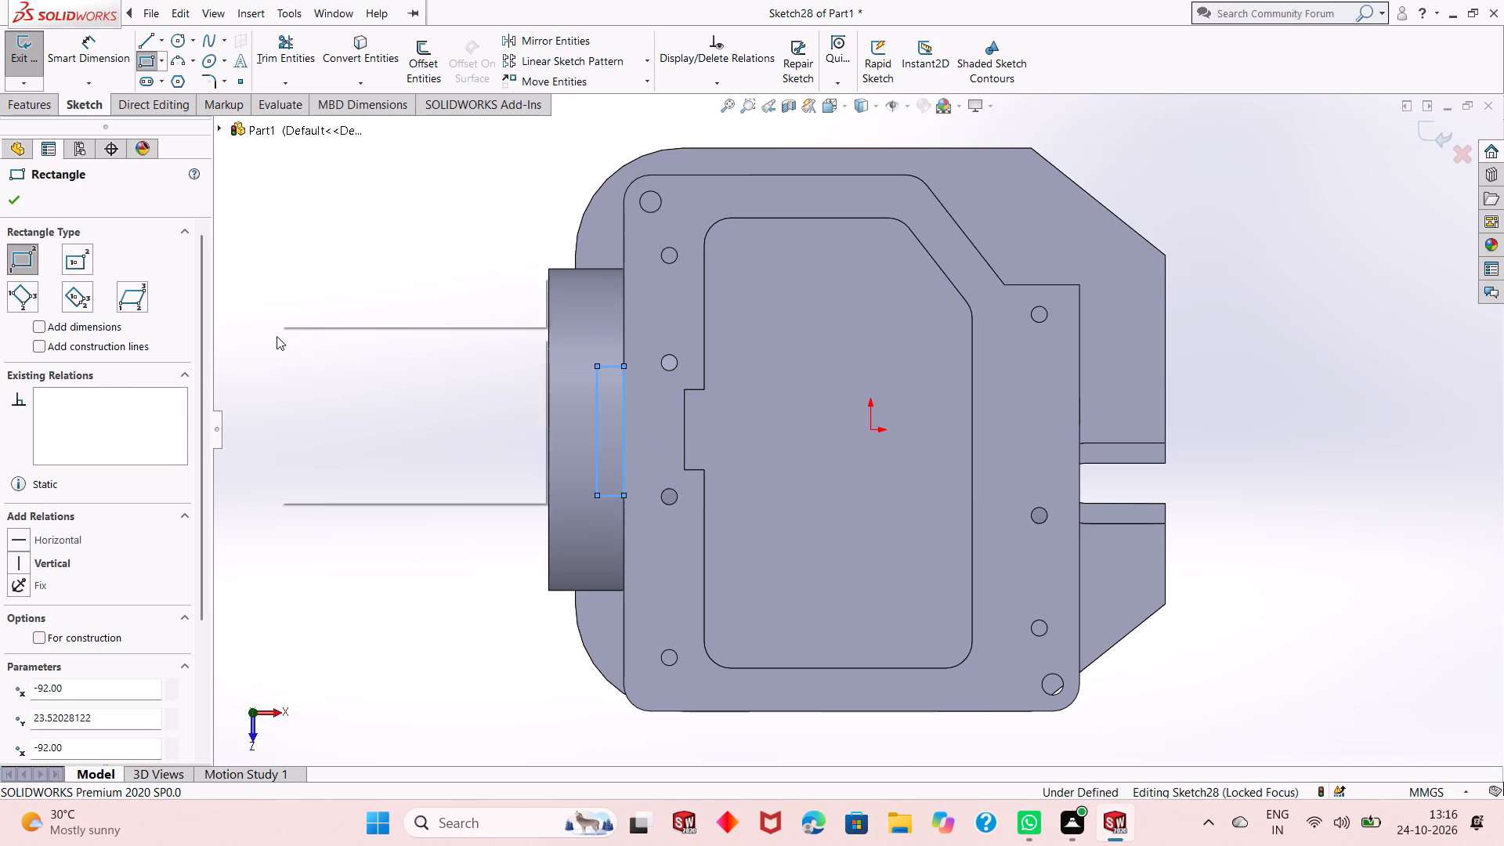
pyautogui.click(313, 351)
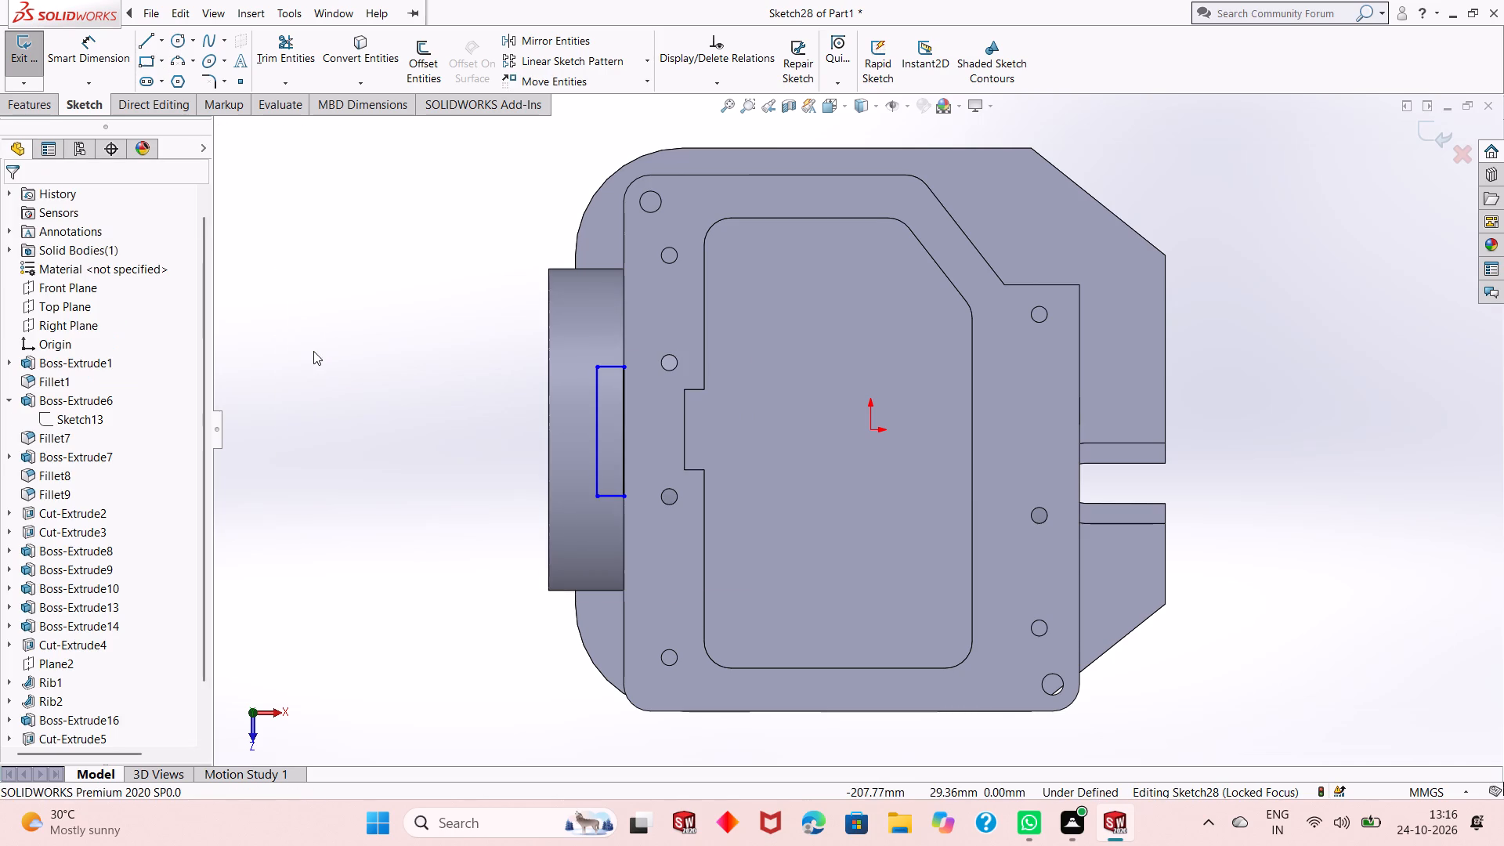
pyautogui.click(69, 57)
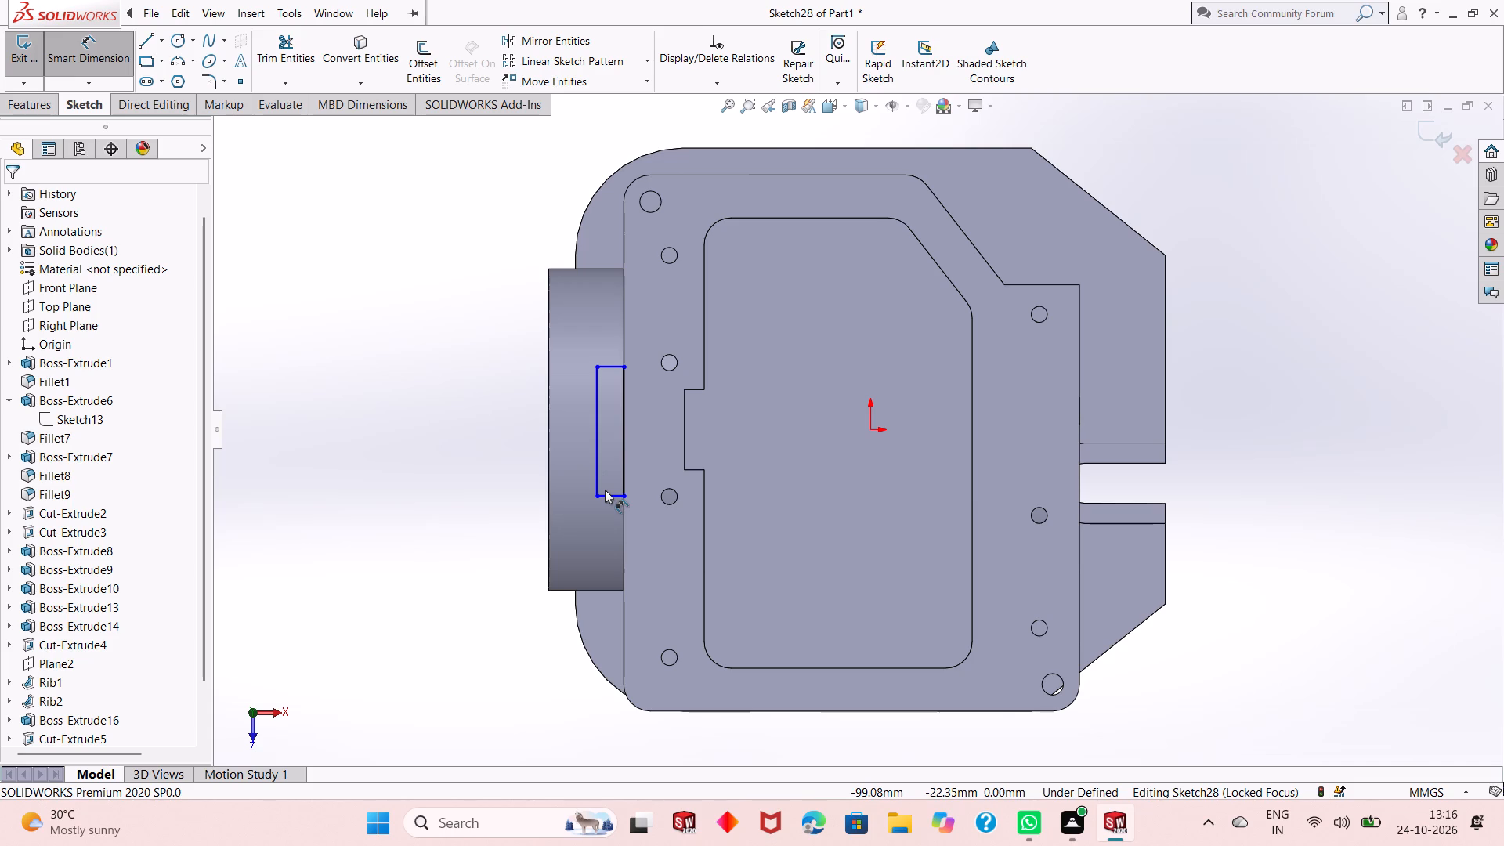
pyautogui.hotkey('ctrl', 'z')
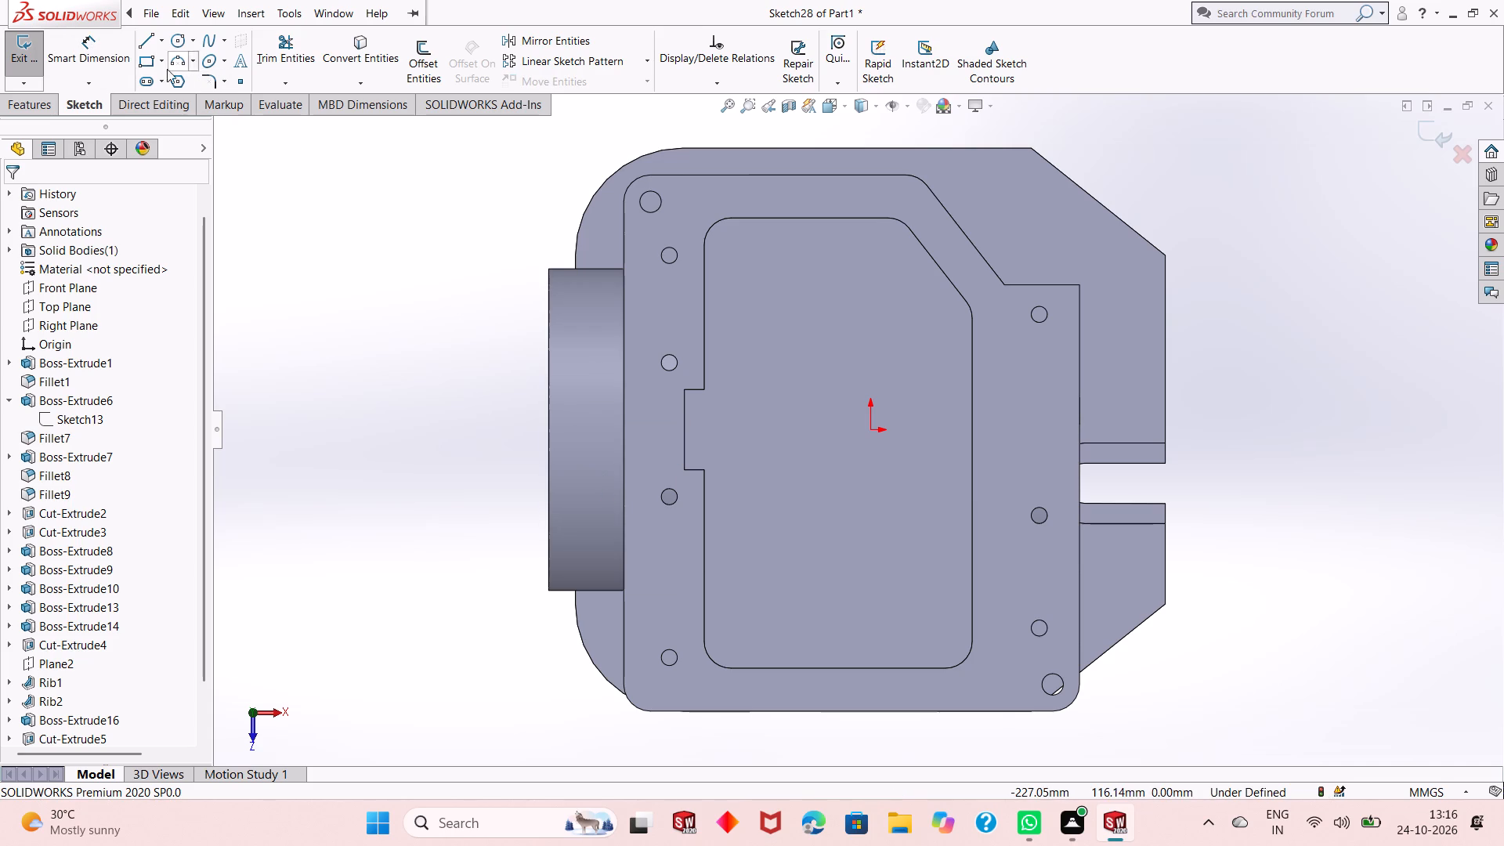
# Sketch a corner rectangle from the flange edge to the round boss's outer face, 28 mm wide and about 50 mm tall.
pyautogui.click(149, 66)
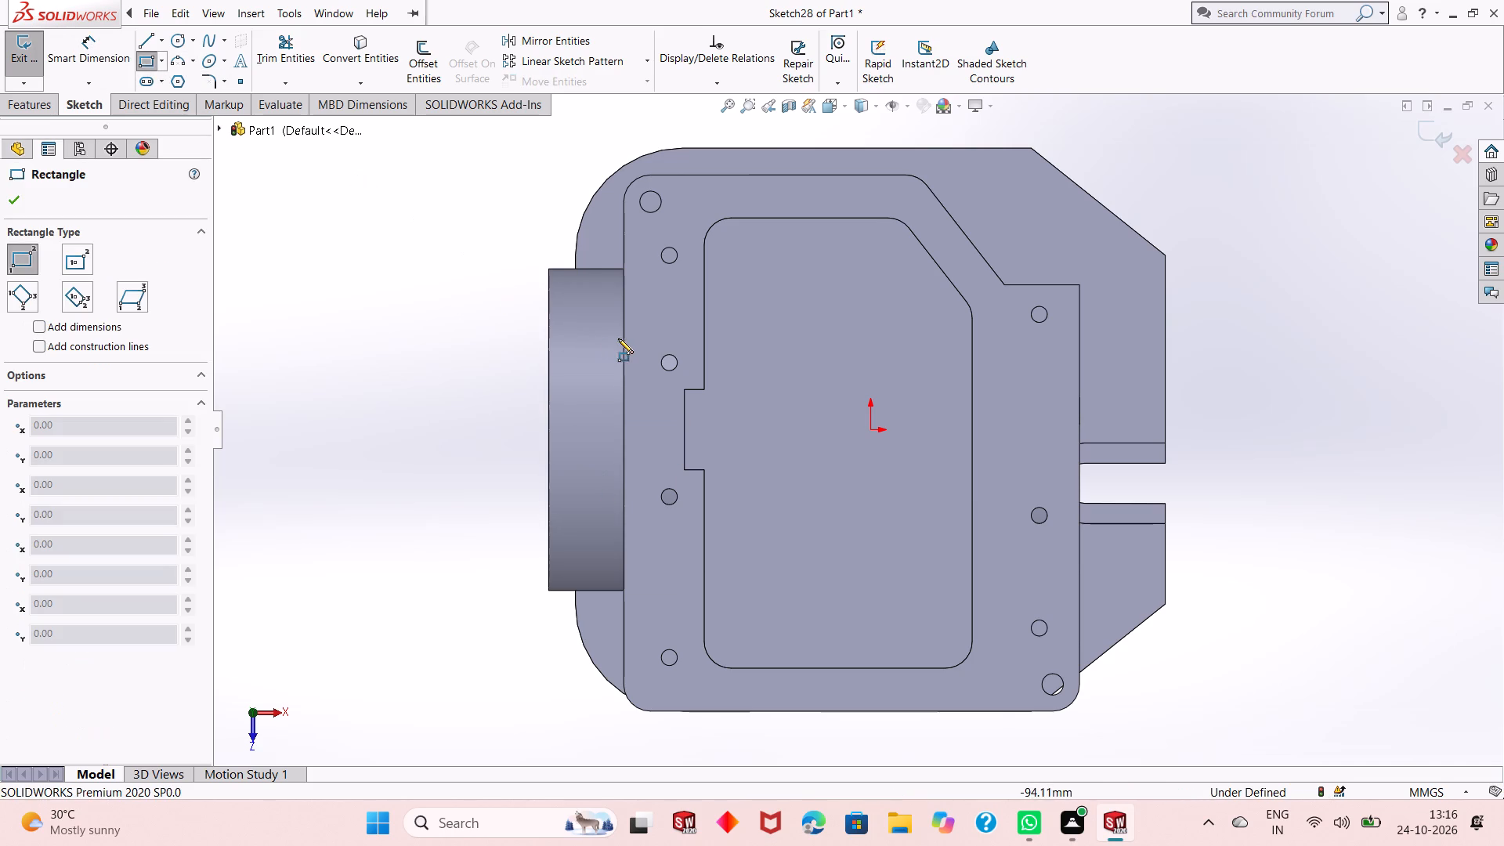
pyautogui.press('Escape')
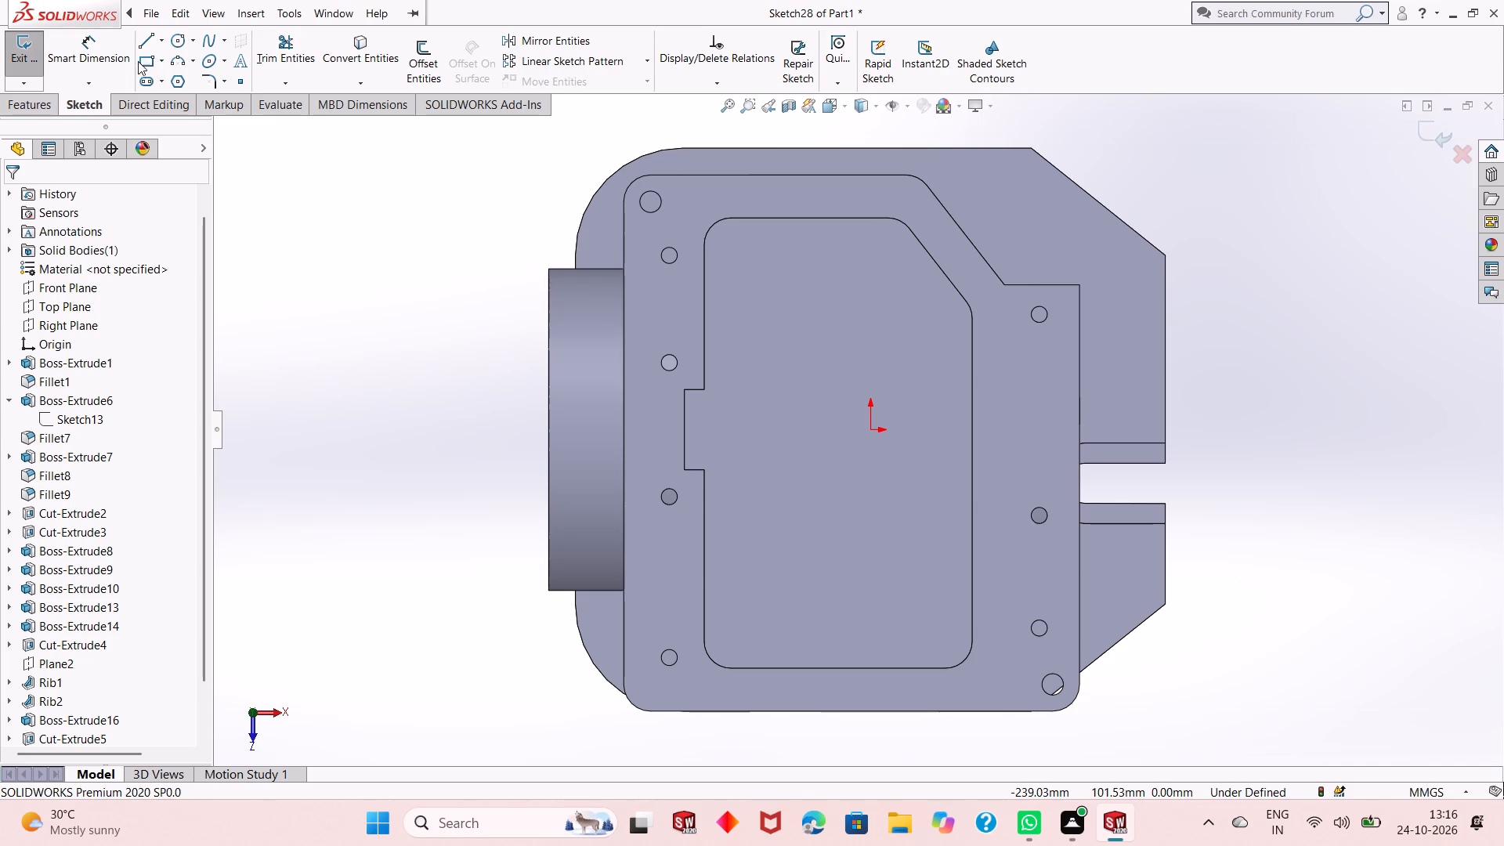
pyautogui.click(150, 56)
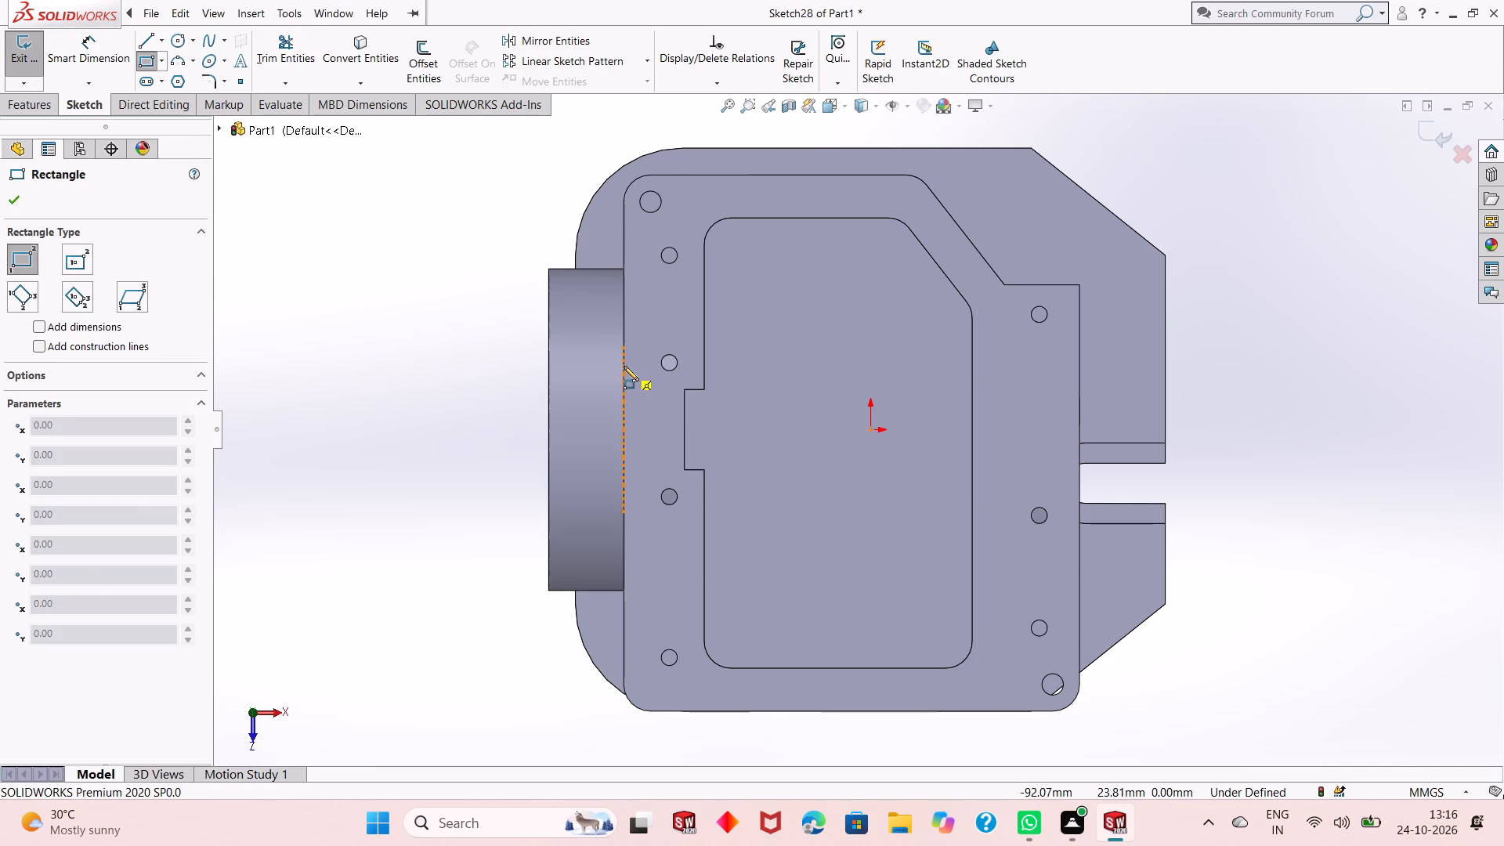
pyautogui.click(623, 366)
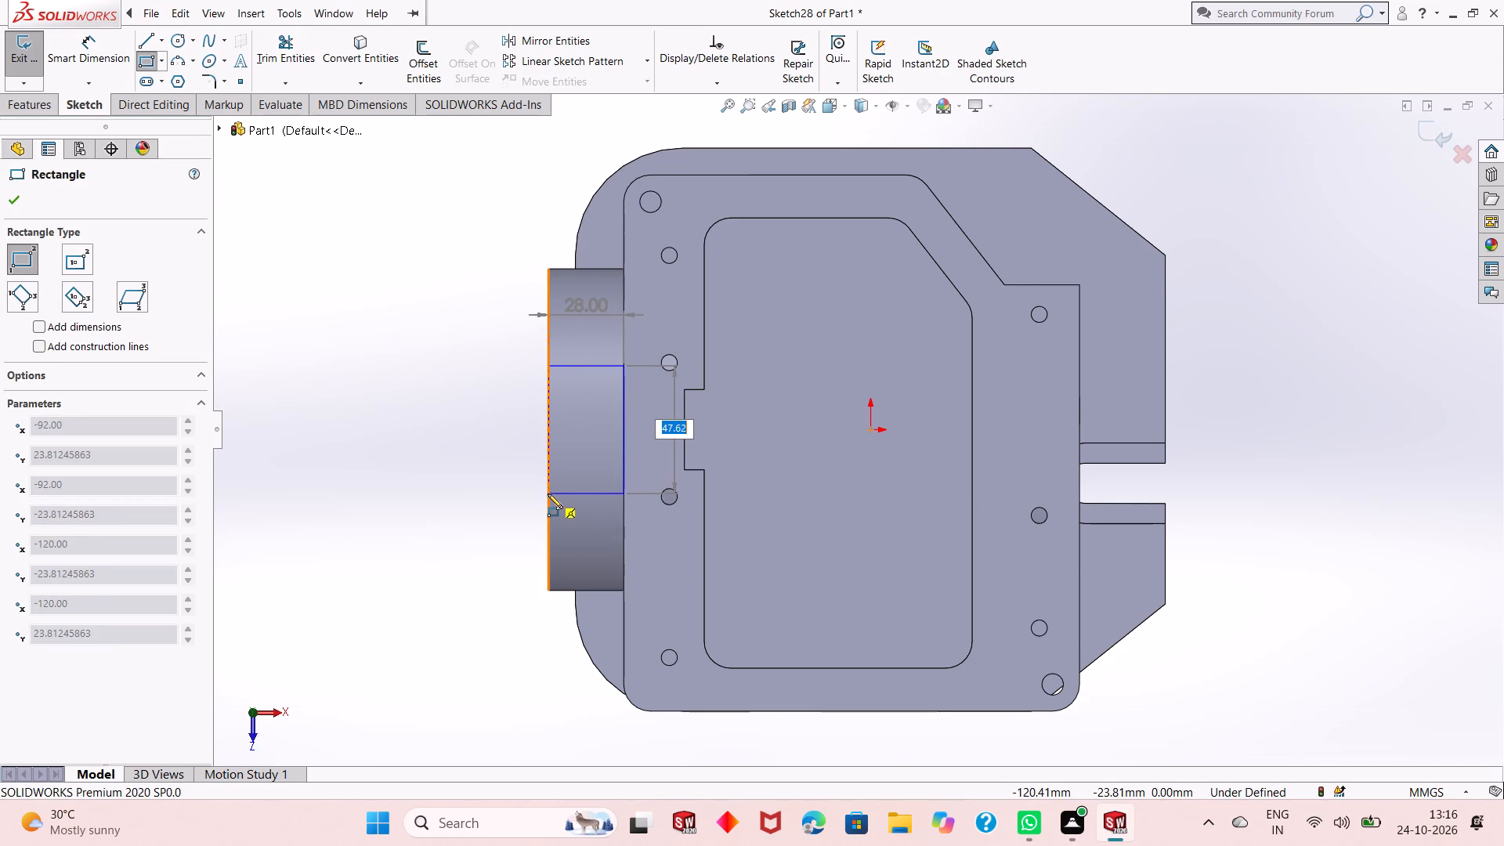
pyautogui.click(551, 501)
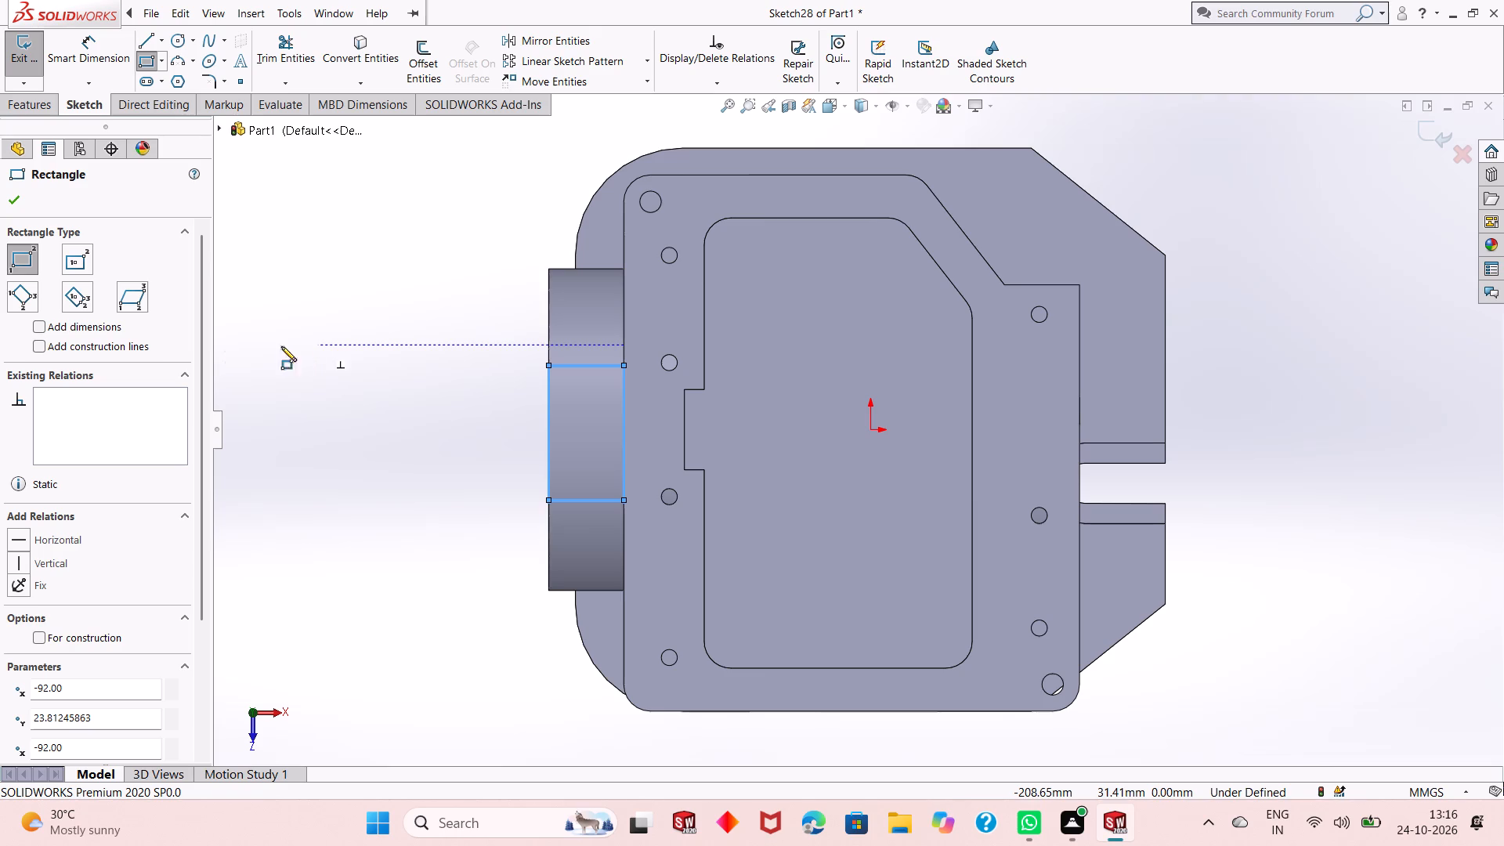
pyautogui.click(6, 200)
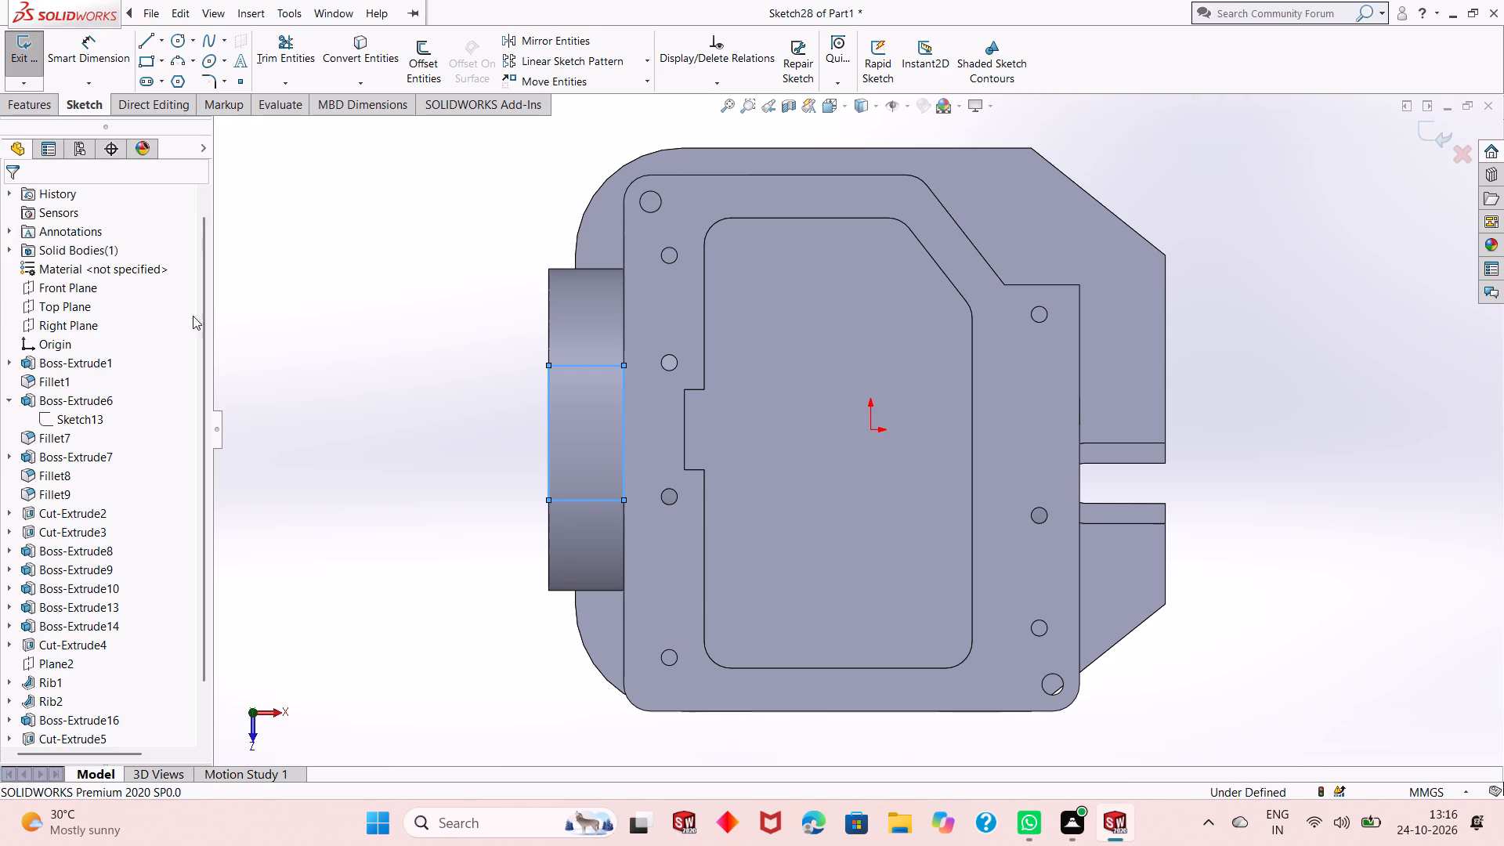
pyautogui.click(356, 349)
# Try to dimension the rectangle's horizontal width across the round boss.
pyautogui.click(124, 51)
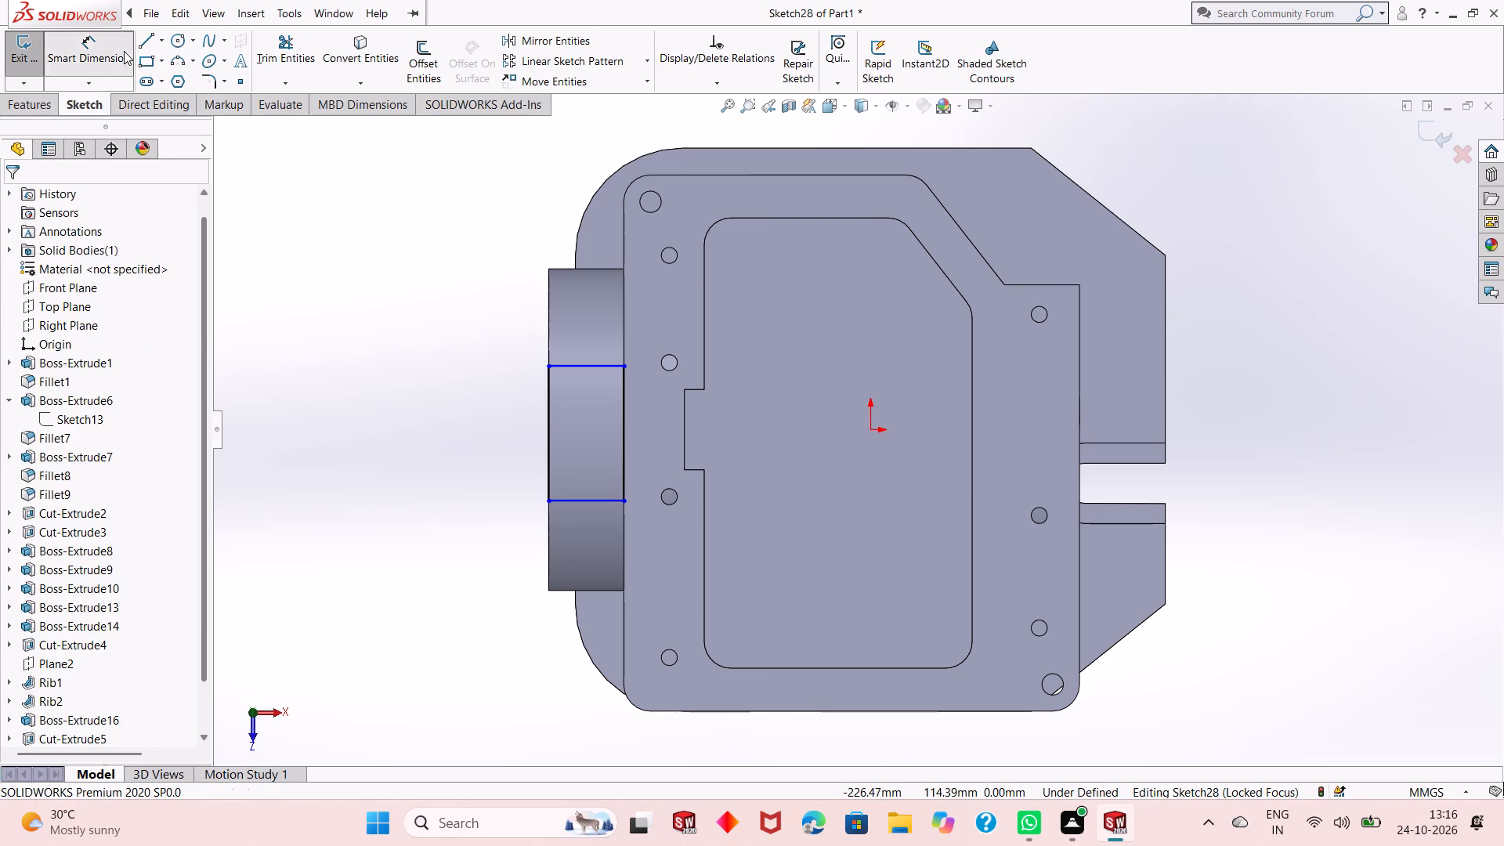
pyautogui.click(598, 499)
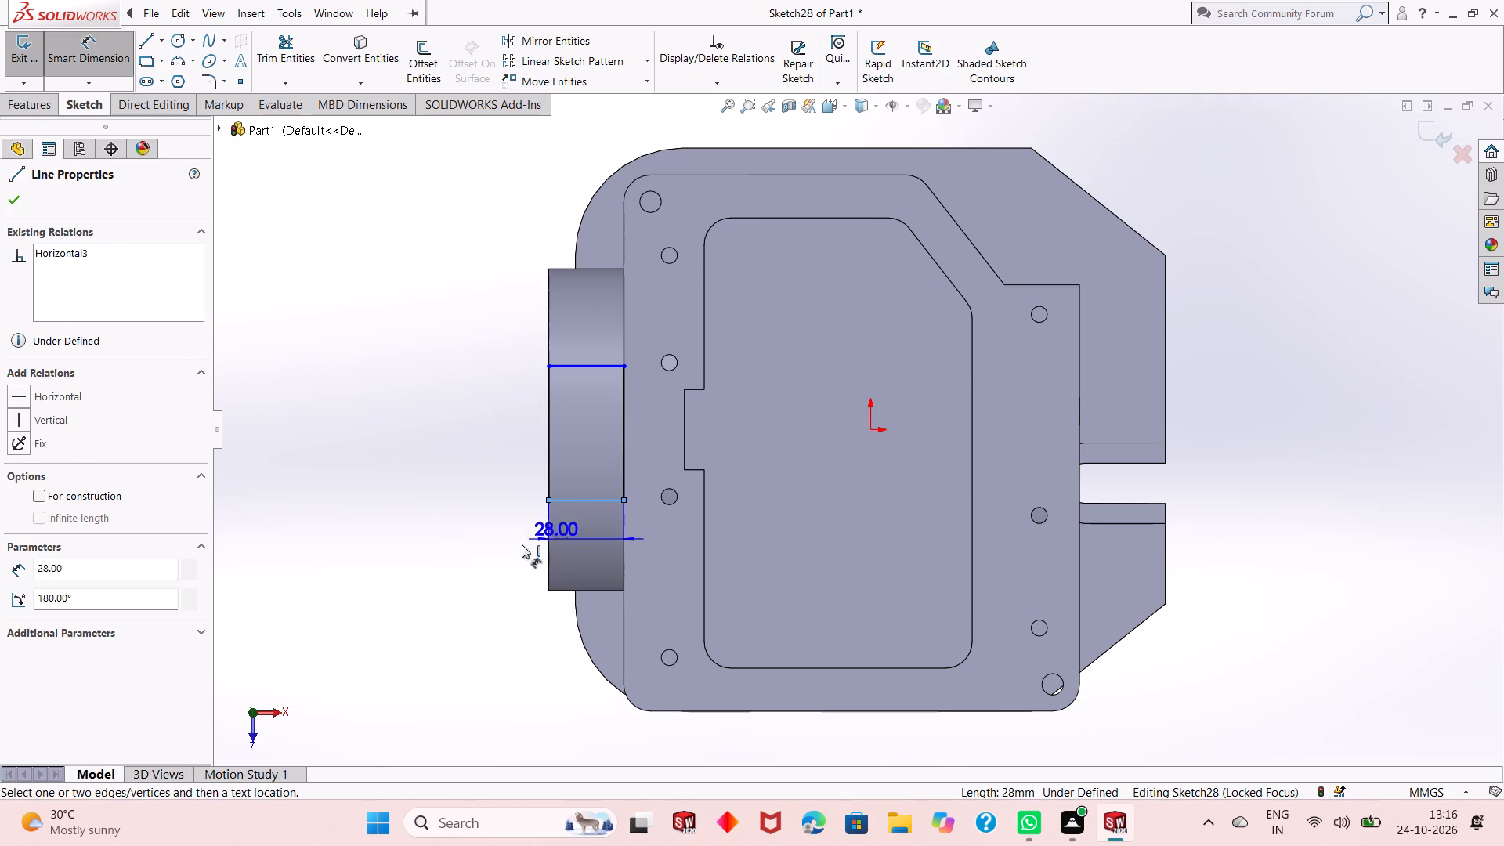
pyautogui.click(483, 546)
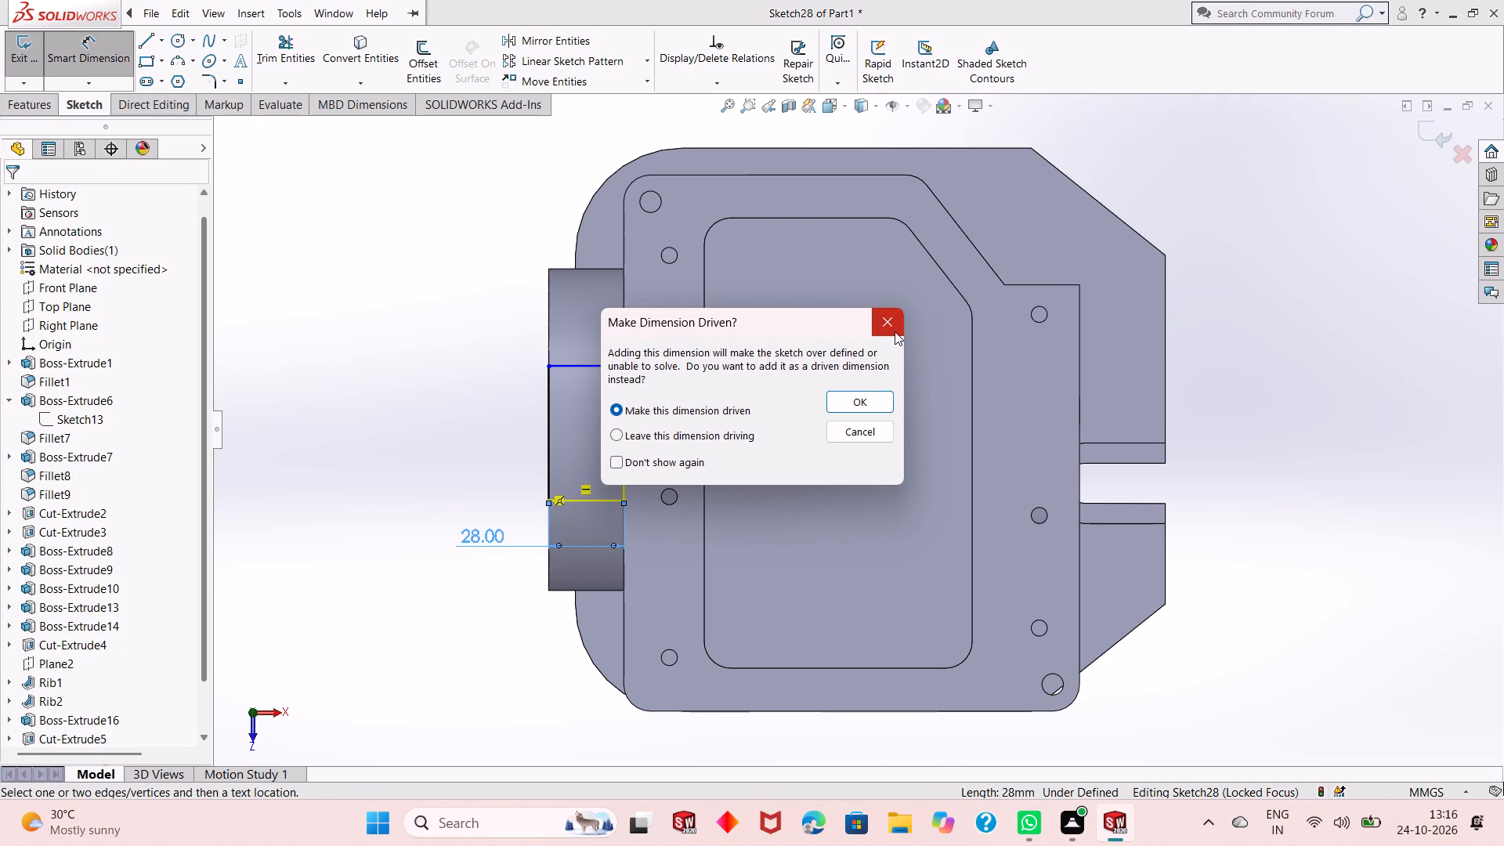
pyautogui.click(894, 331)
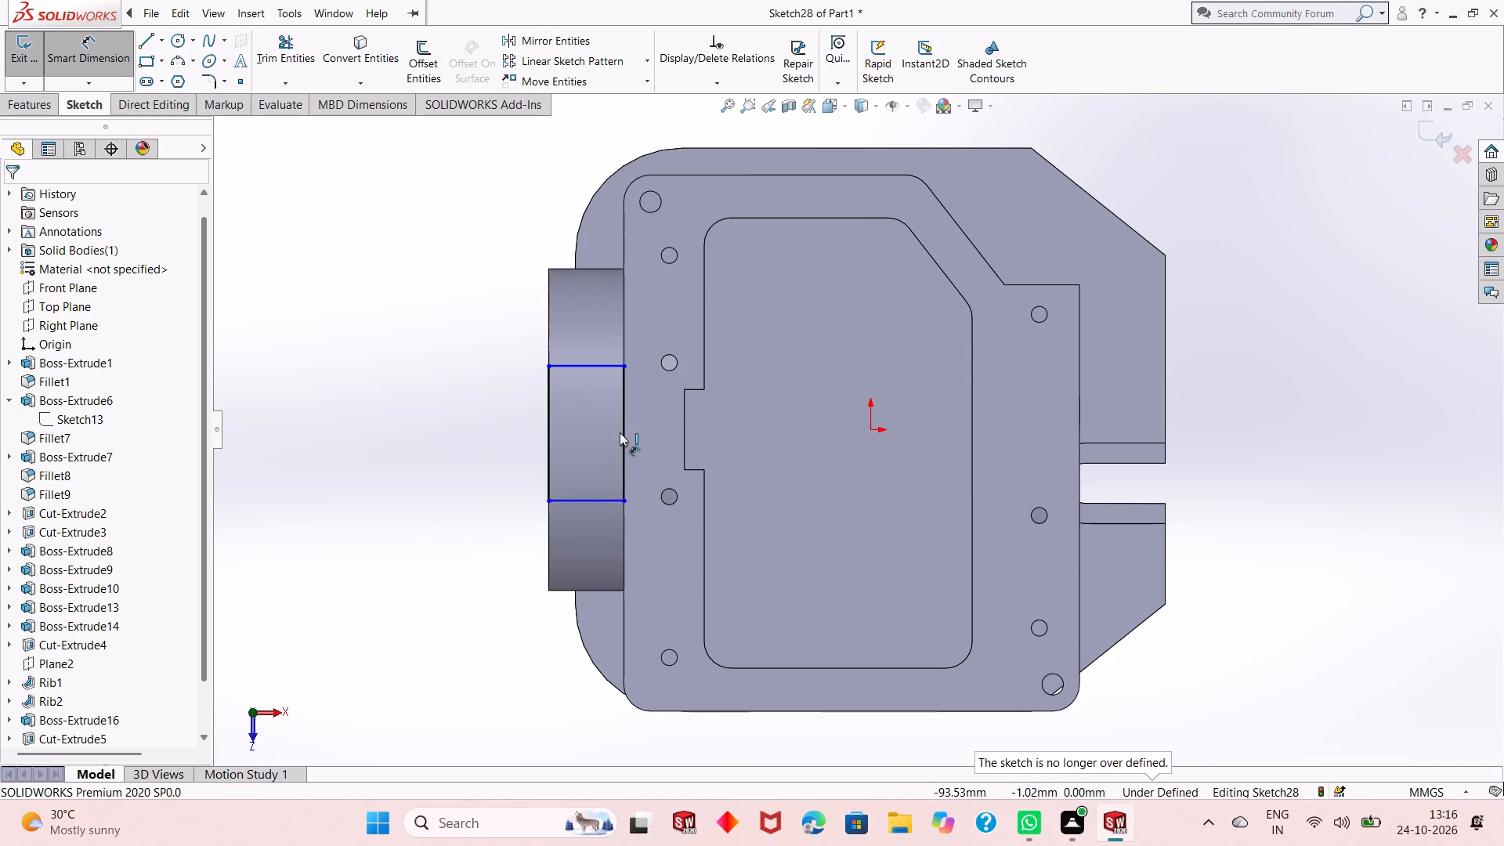
# Dimension the rectangle's vertical side along the flange edge to 50 mm.
pyautogui.click(620, 432)
pyautogui.click(830, 421)
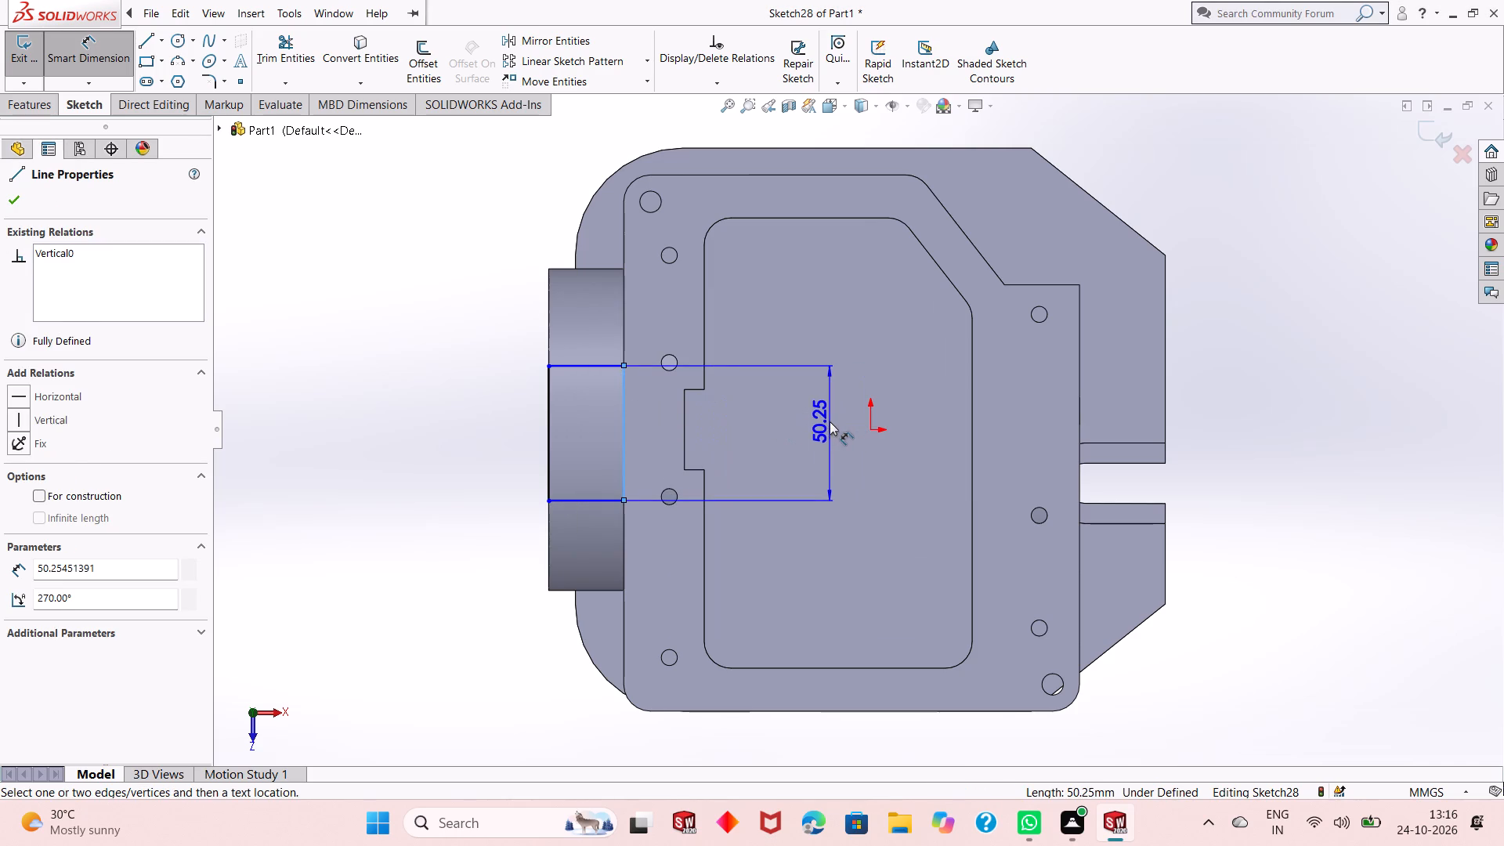
pyautogui.write('50')
pyautogui.press('Return')
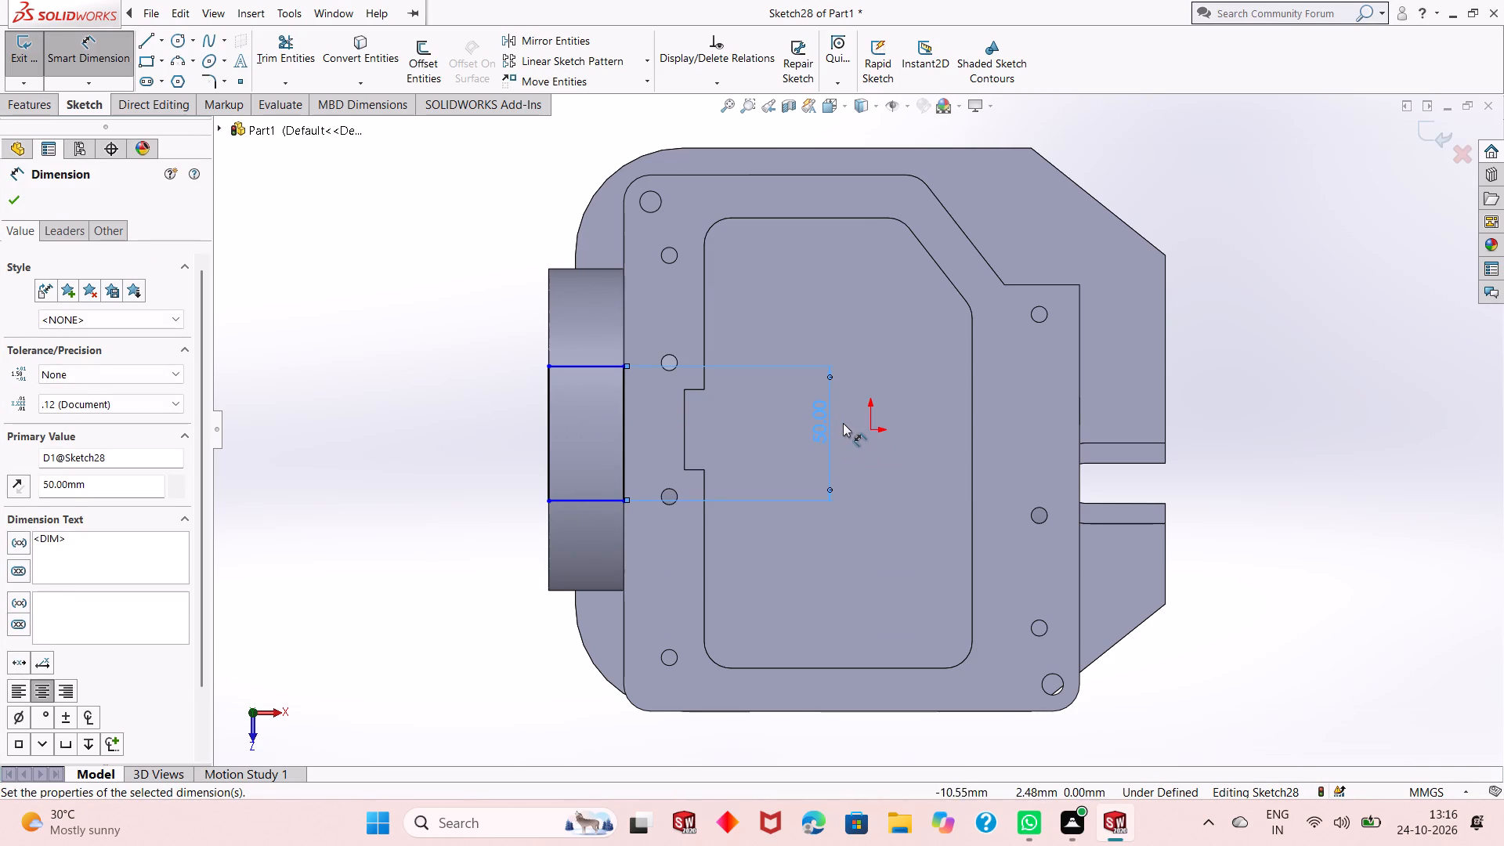
pyautogui.rightClick(448, 410)
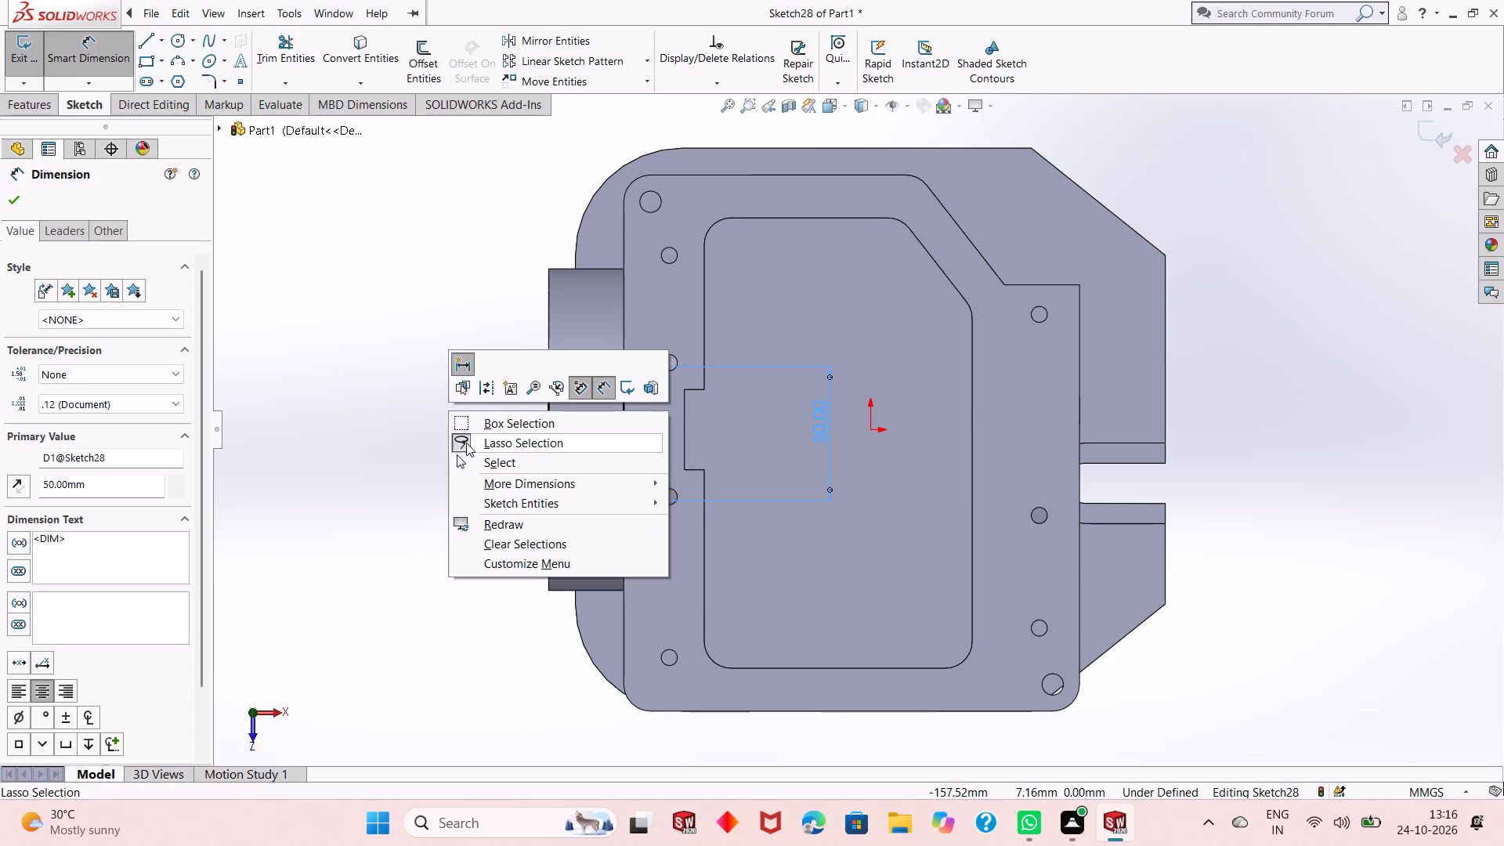
pyautogui.click(468, 457)
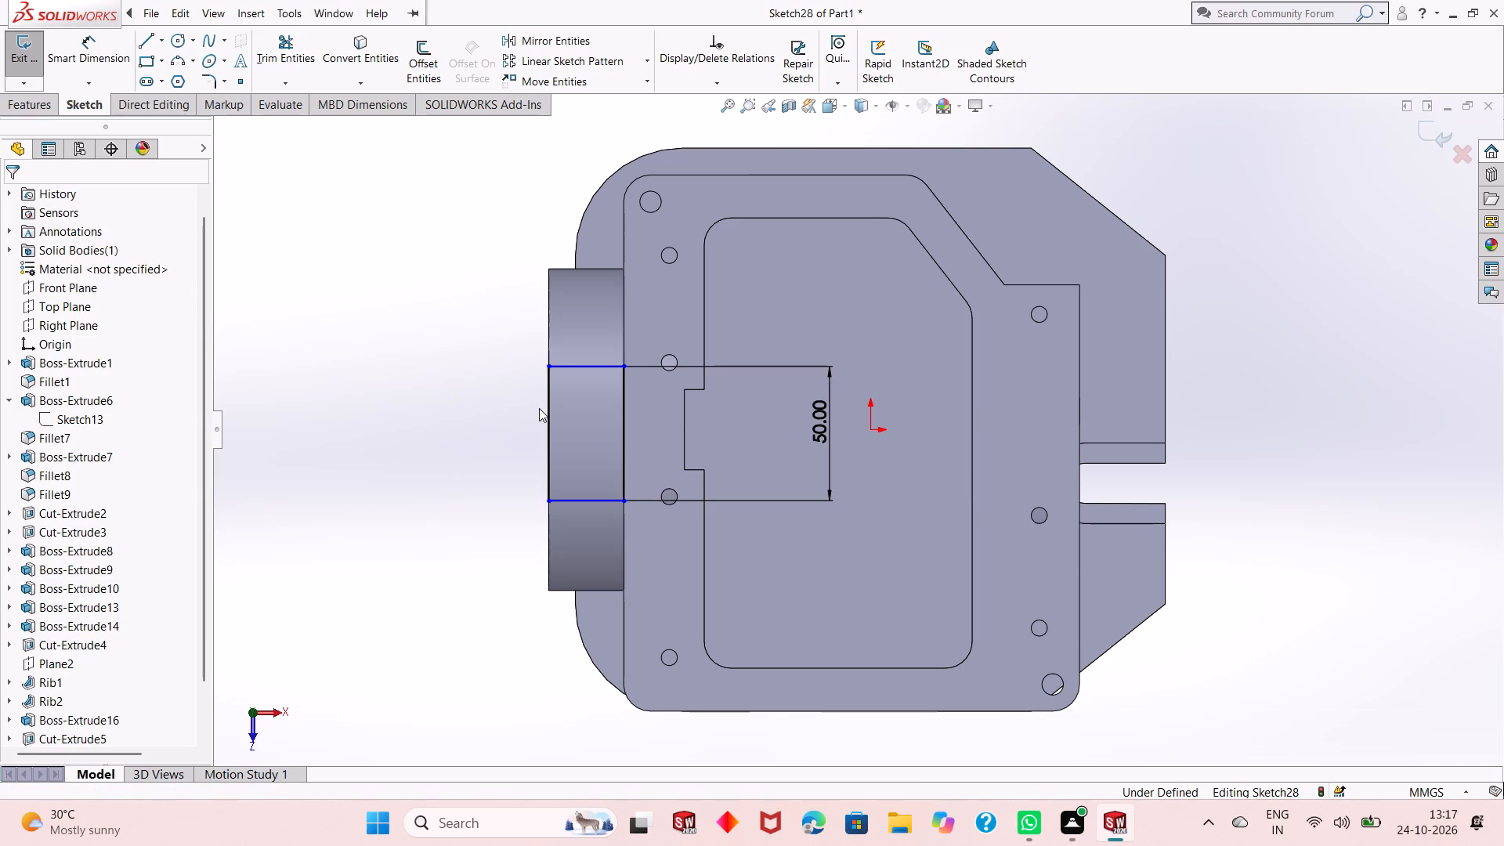
# Draw a short horizontal centerline about 14 mm long from the origin toward the round boss.
pyautogui.click(165, 40)
pyautogui.click(176, 73)
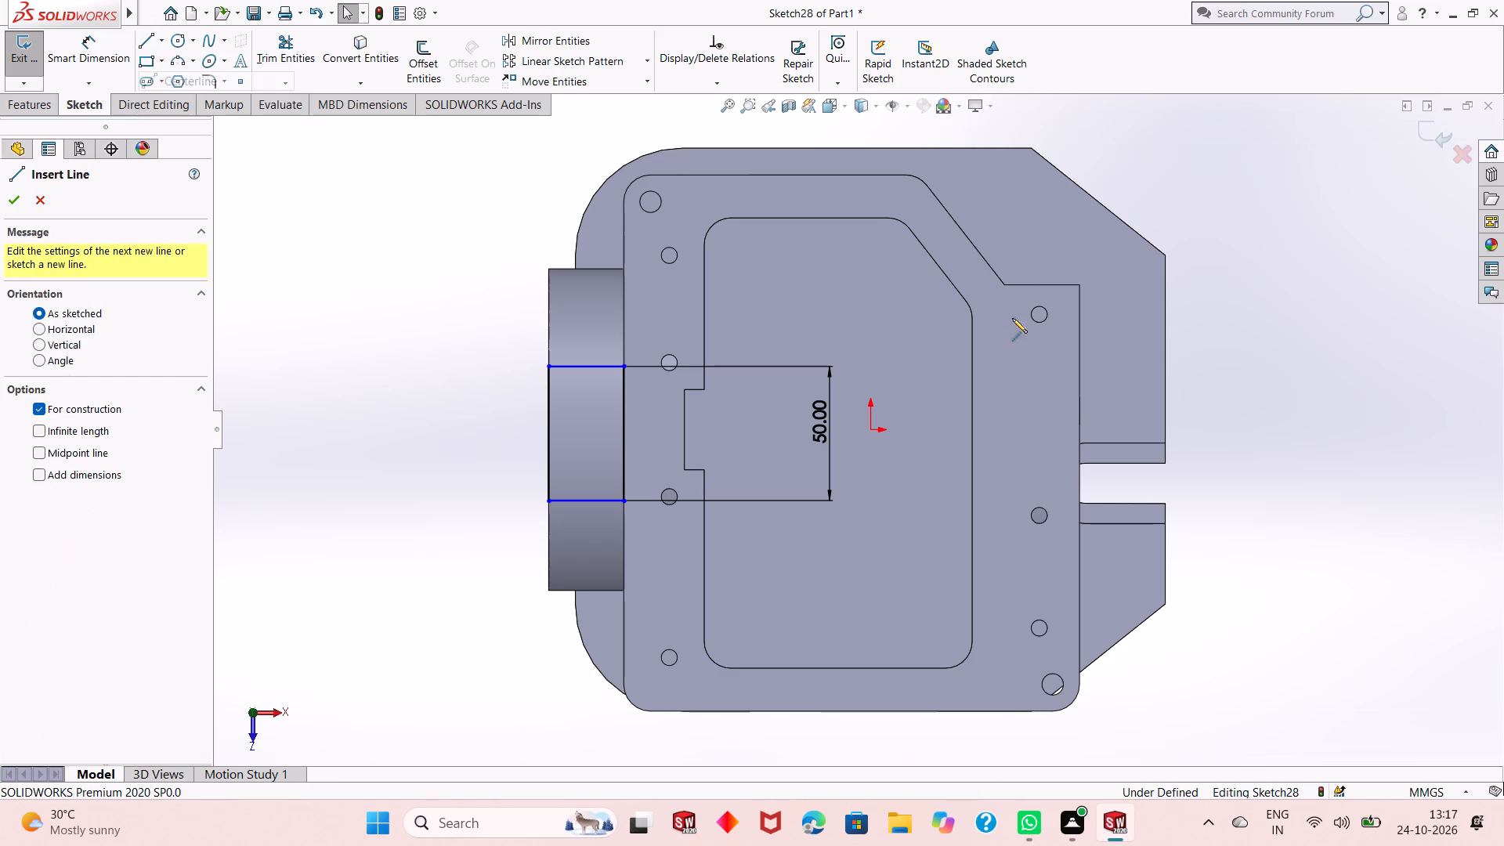
pyautogui.click(873, 425)
pyautogui.click(833, 428)
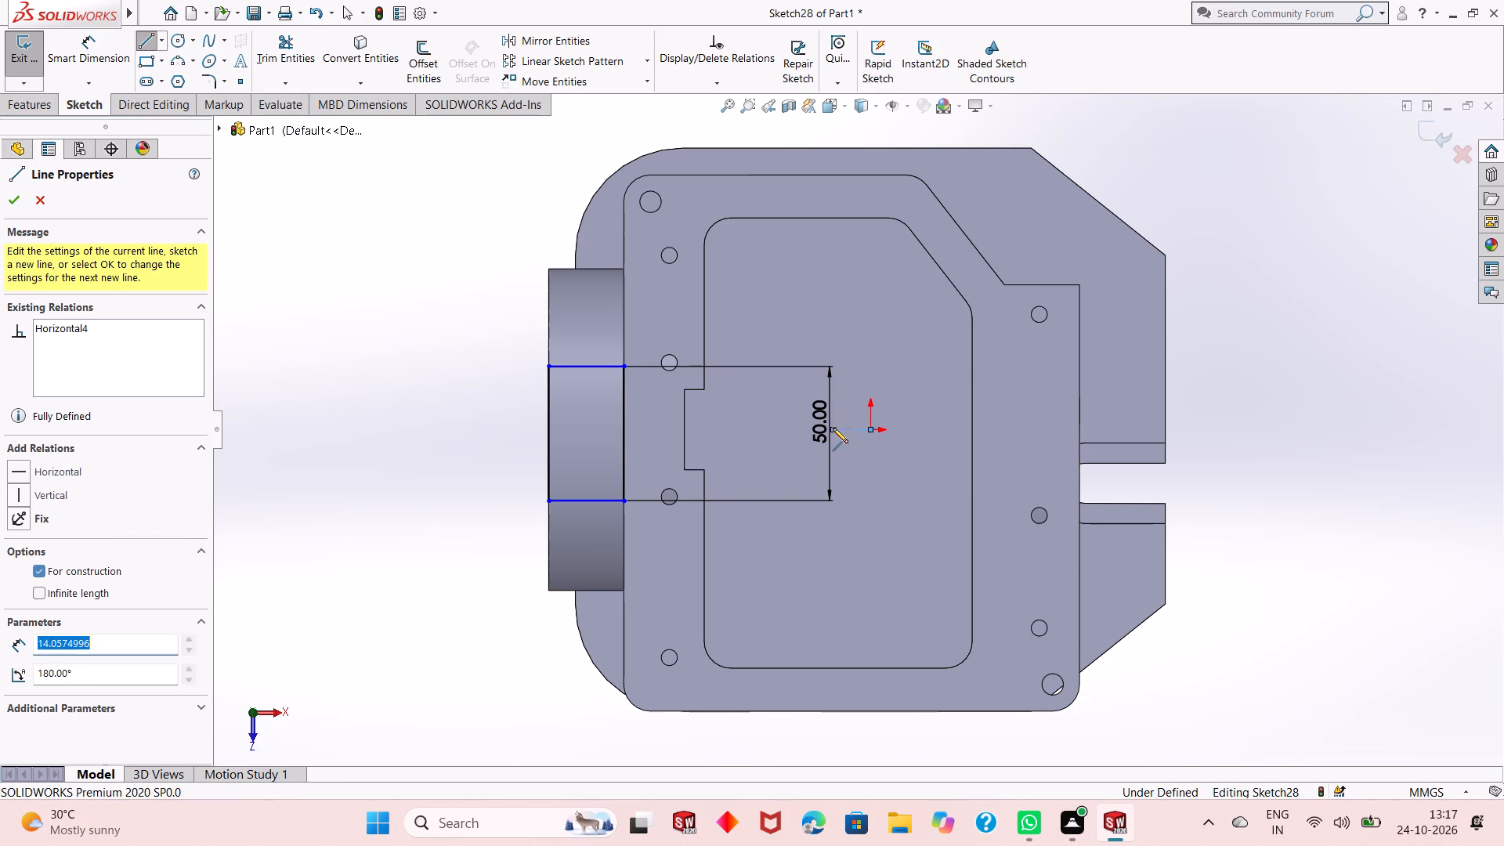
pyautogui.rightClick(833, 428)
pyautogui.click(859, 432)
# Make the rectangle's two horizontal sides symmetric about the centerline.
pyautogui.click(859, 428)
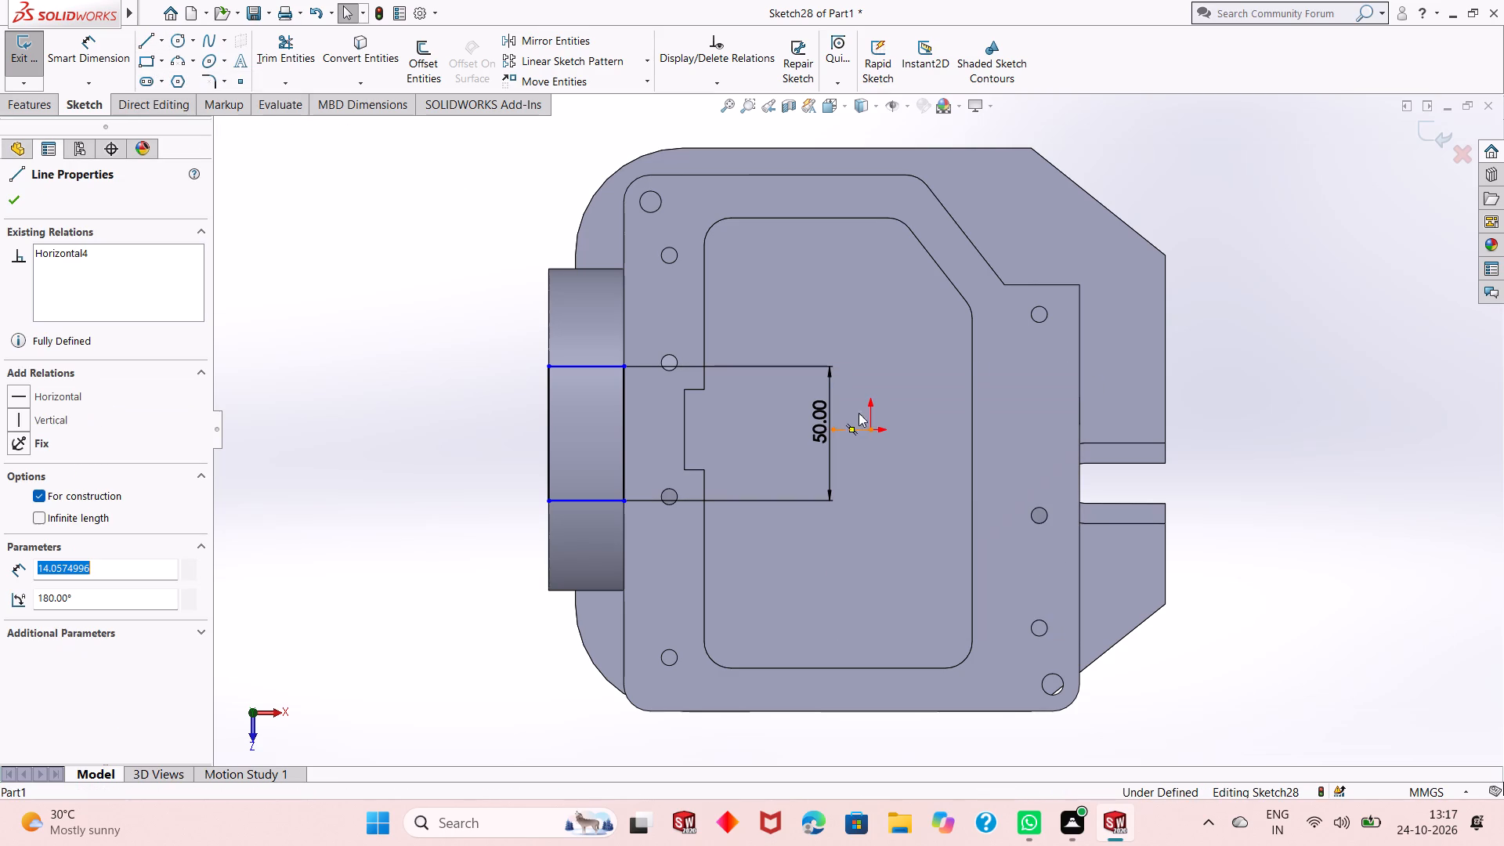
pyautogui.keyDown('ctrl'); pyautogui.click(592, 365); pyautogui.keyUp('ctrl')
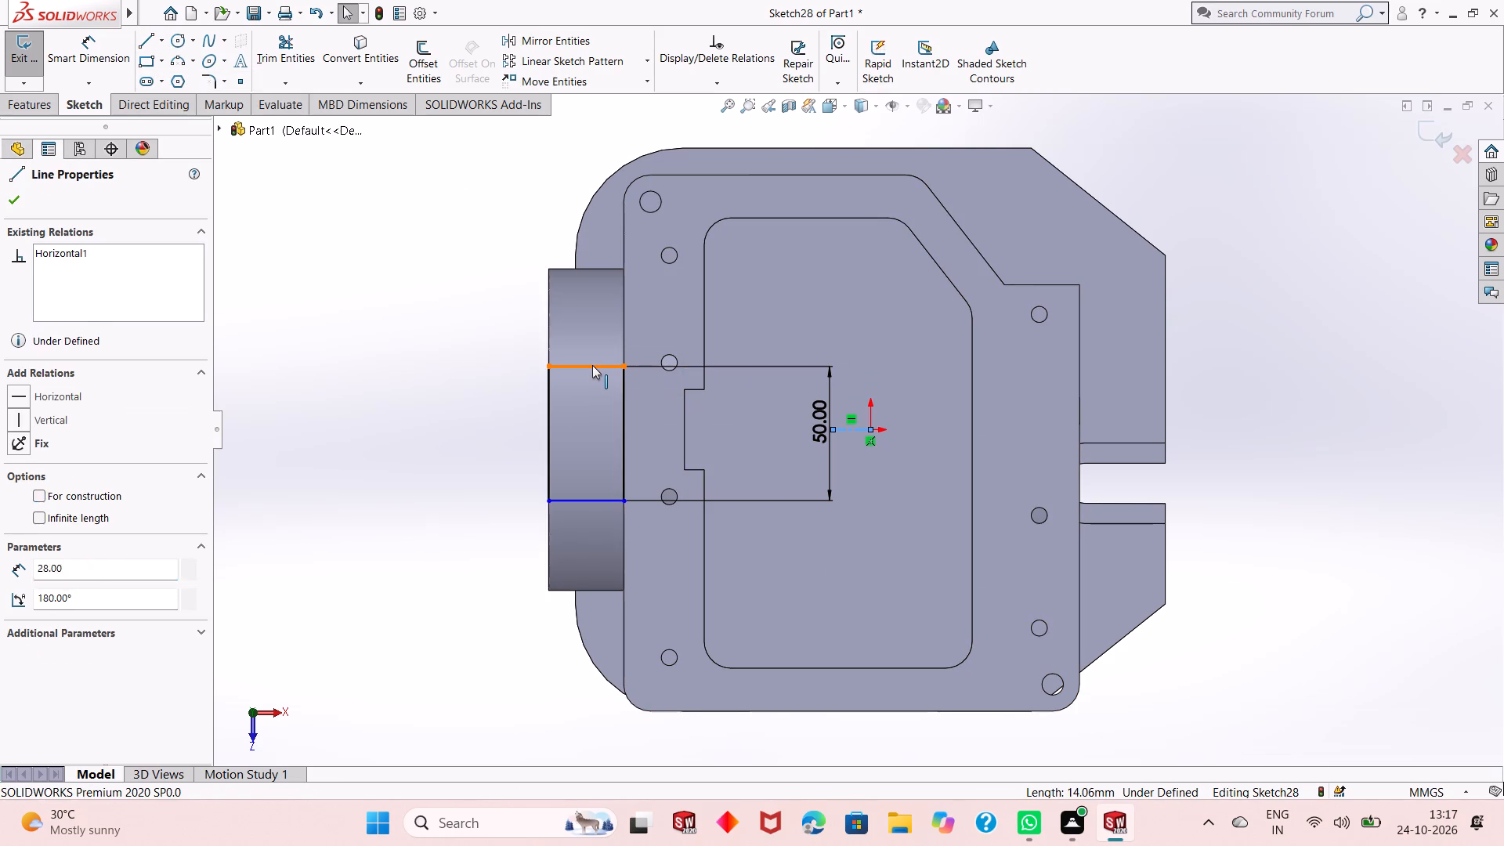
pyautogui.keyDown('ctrl'); pyautogui.click(590, 497); pyautogui.keyUp('ctrl')
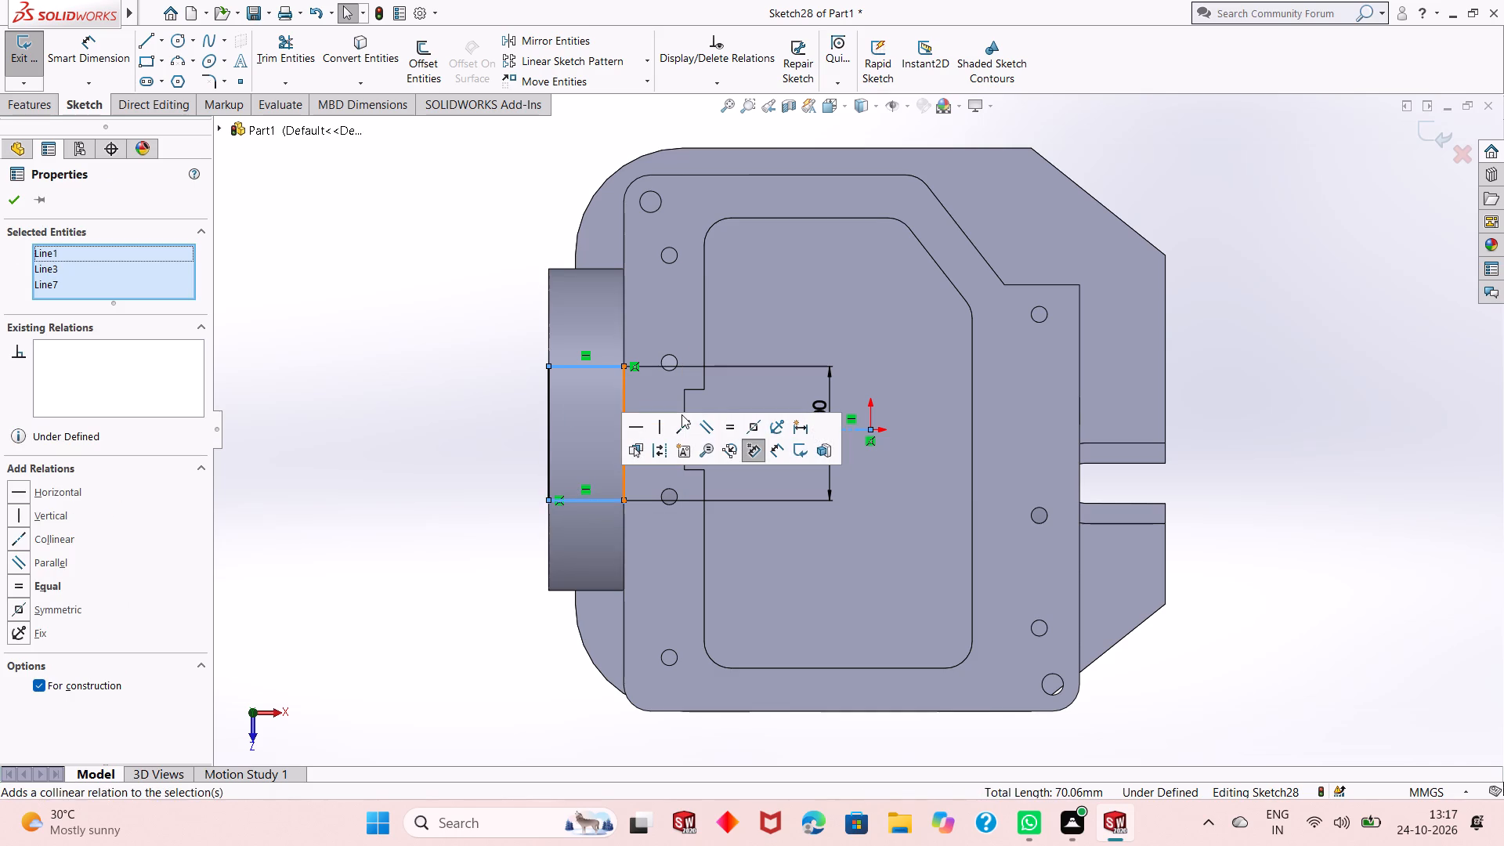
pyautogui.click(755, 426)
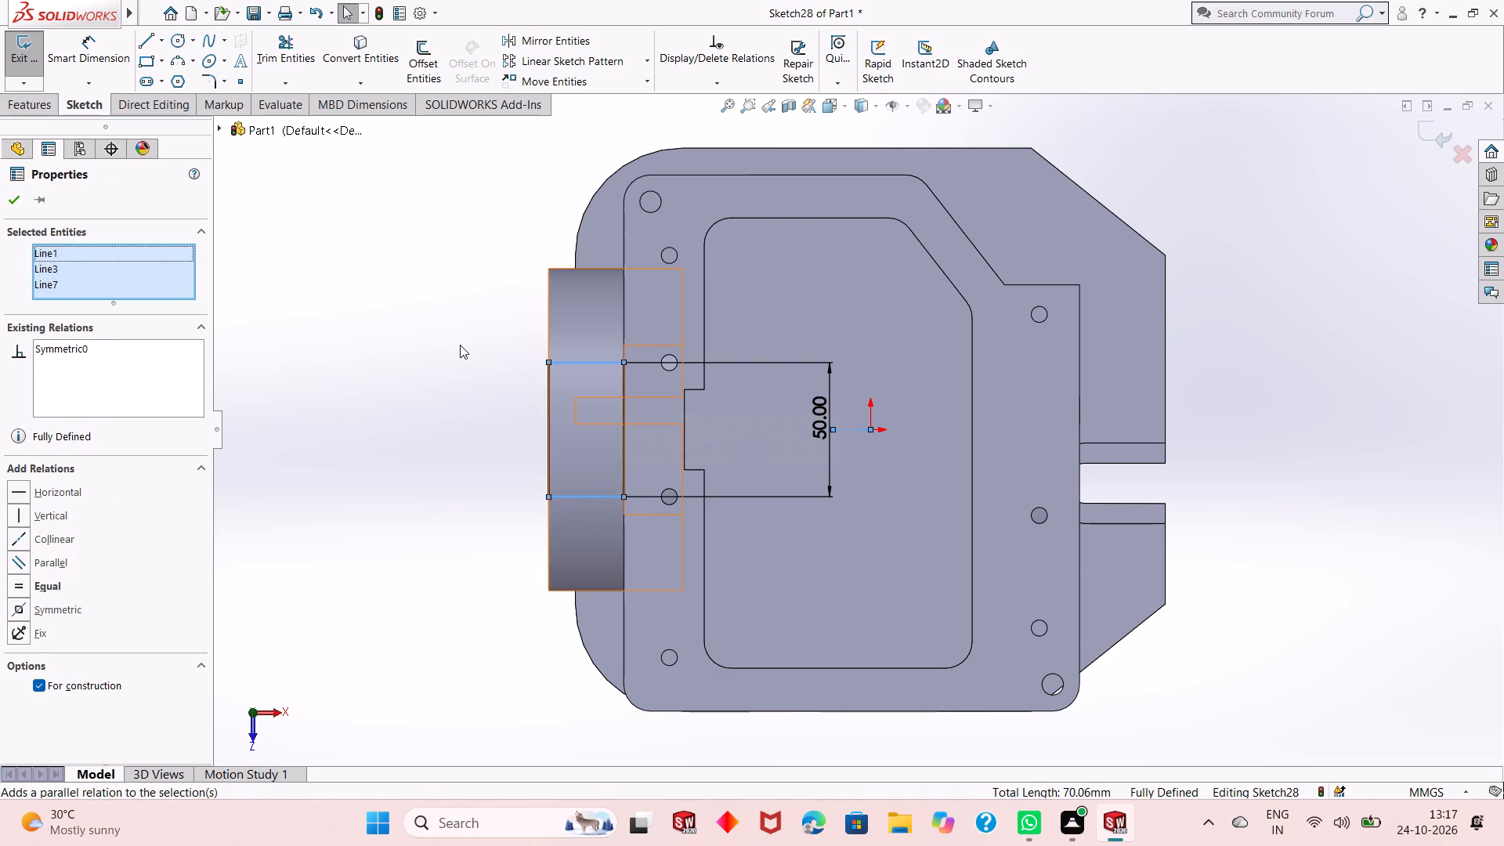
pyautogui.click(460, 345)
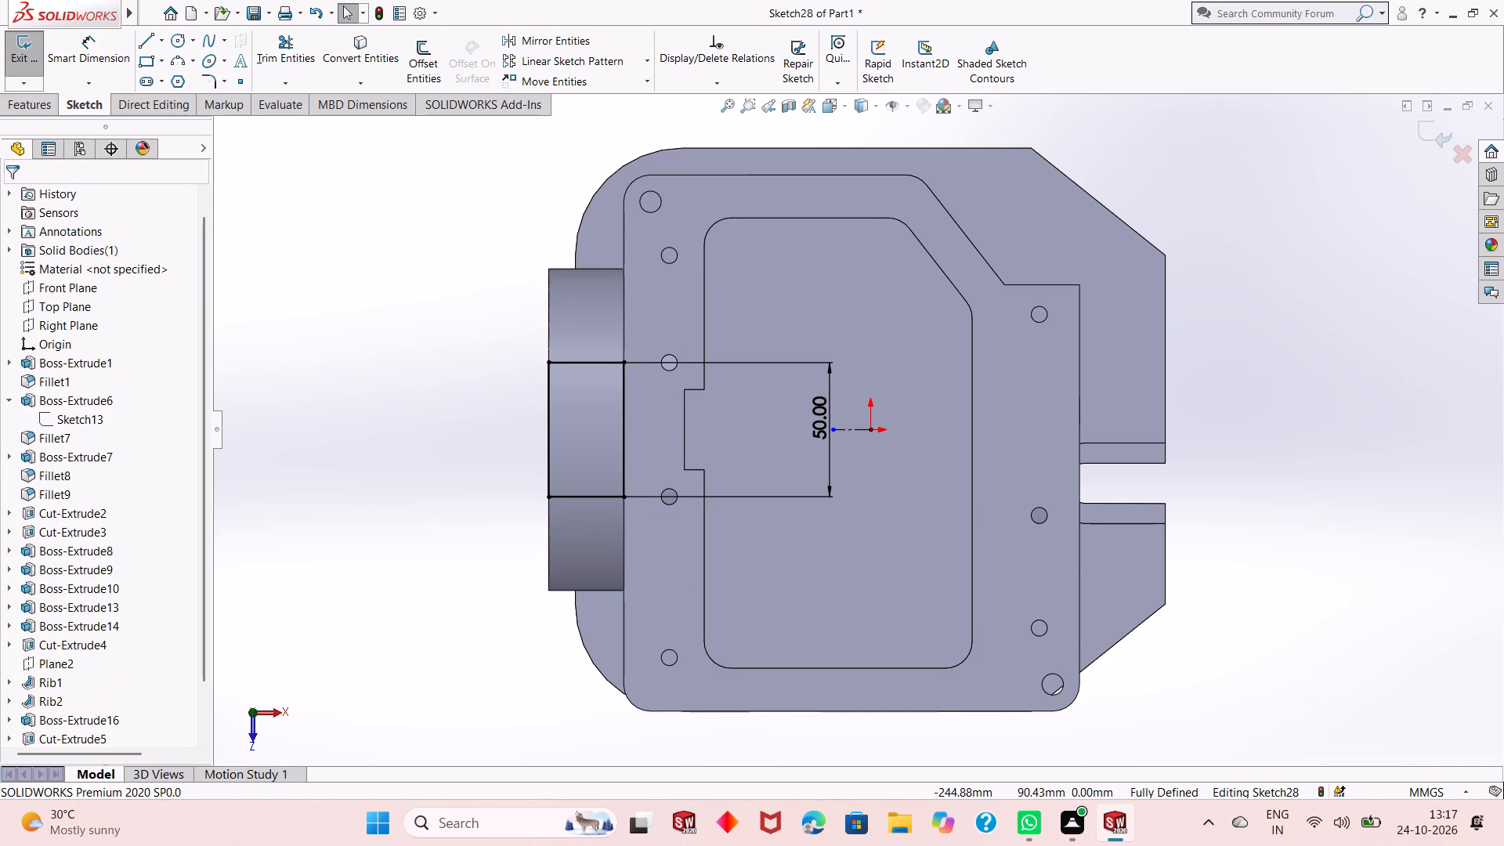
# Start a Blind cut-extrude of the rectangle into the round boss and open its depth for editing.
pyautogui.click(37, 103)
pyautogui.click(258, 72)
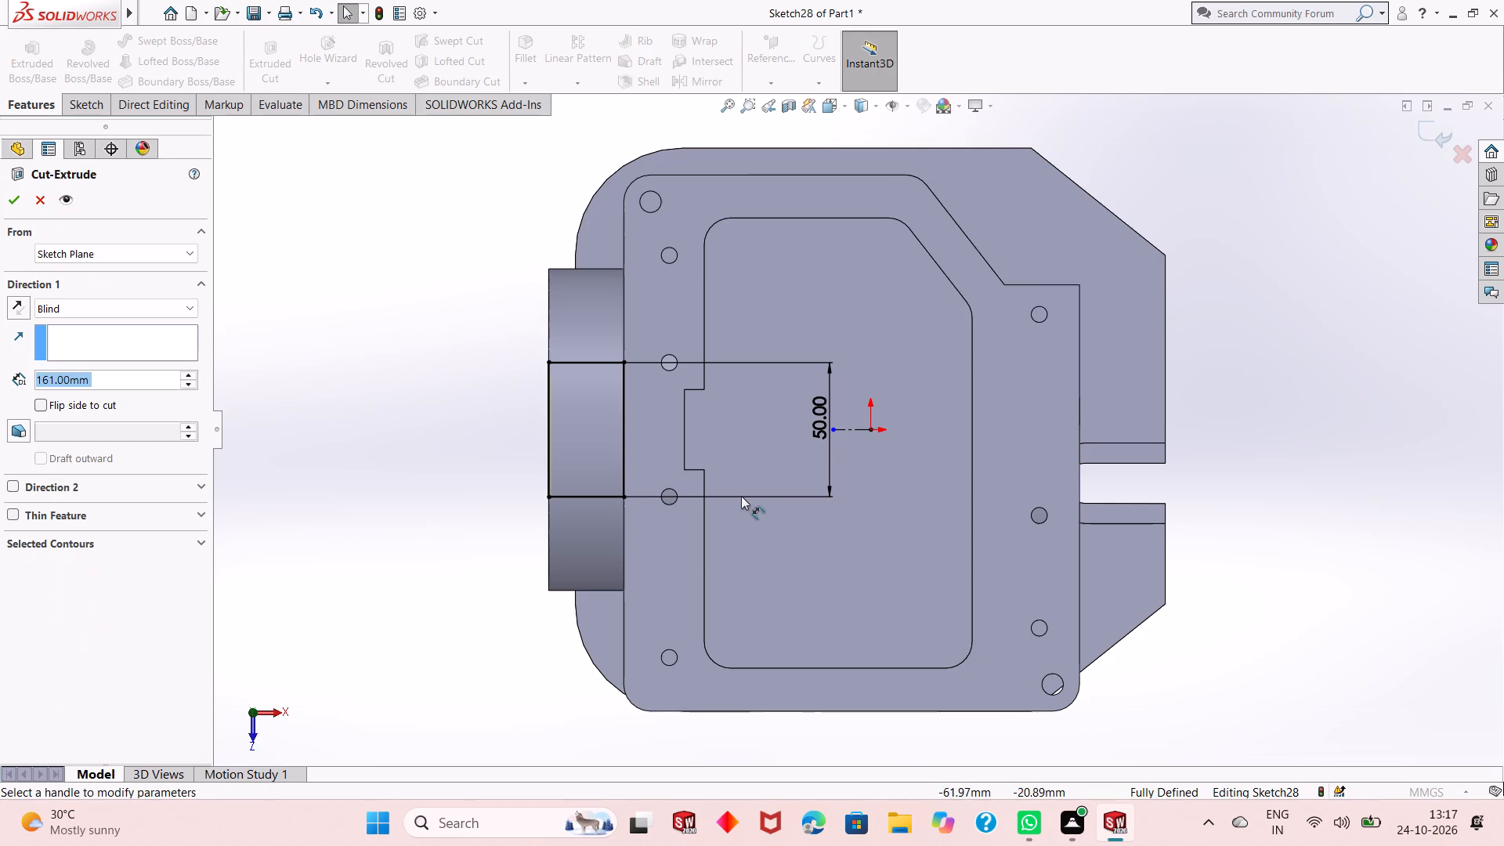
pyautogui.moveTo(746, 524); pyautogui.dragTo(831, 350, button='middle')
pyautogui.scroll(-1, 790, 345)
pyautogui.doubleClick(96, 375)
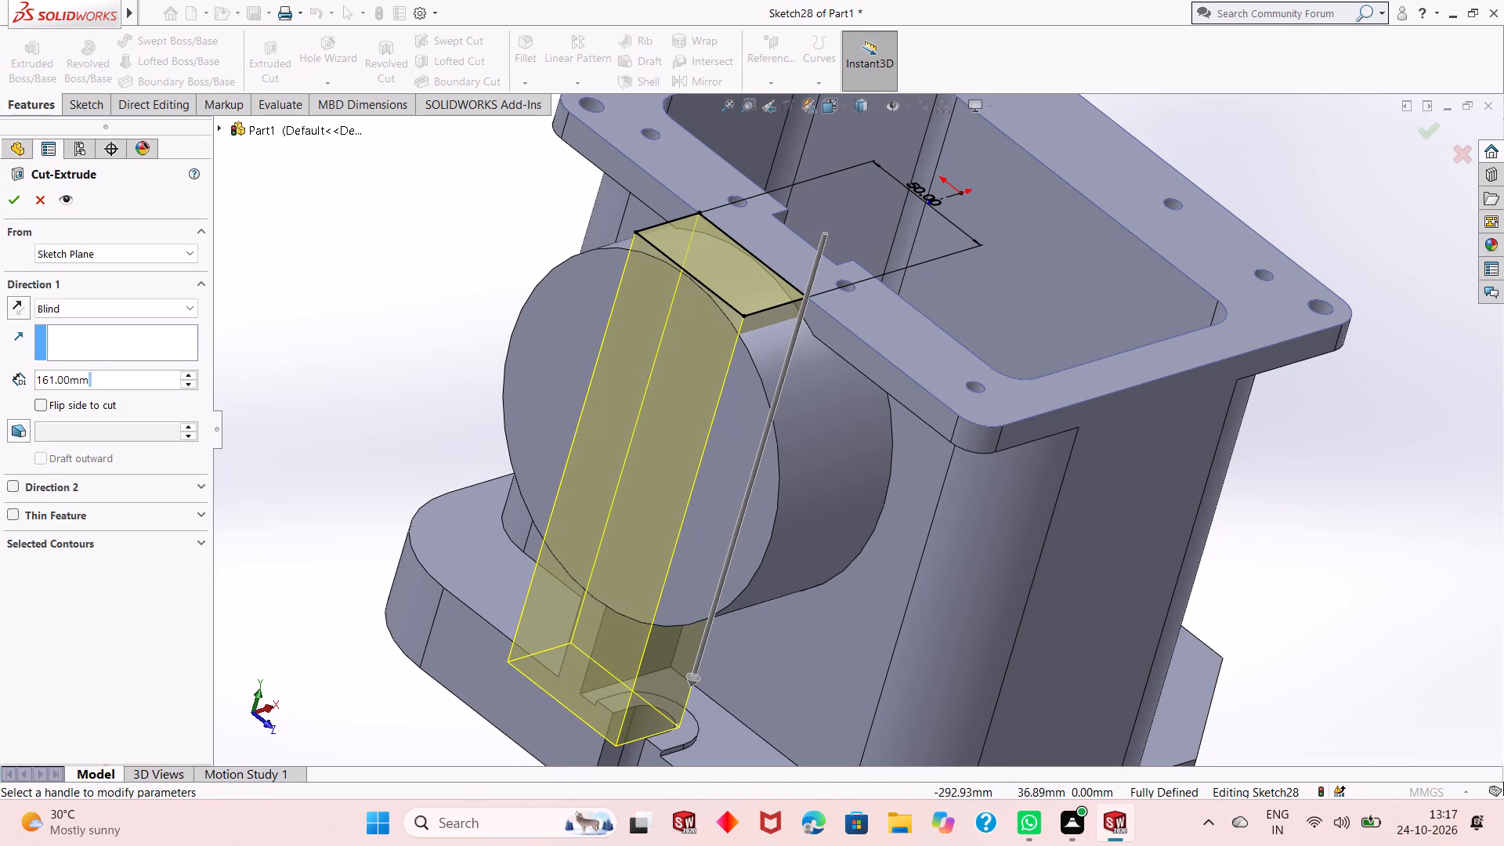
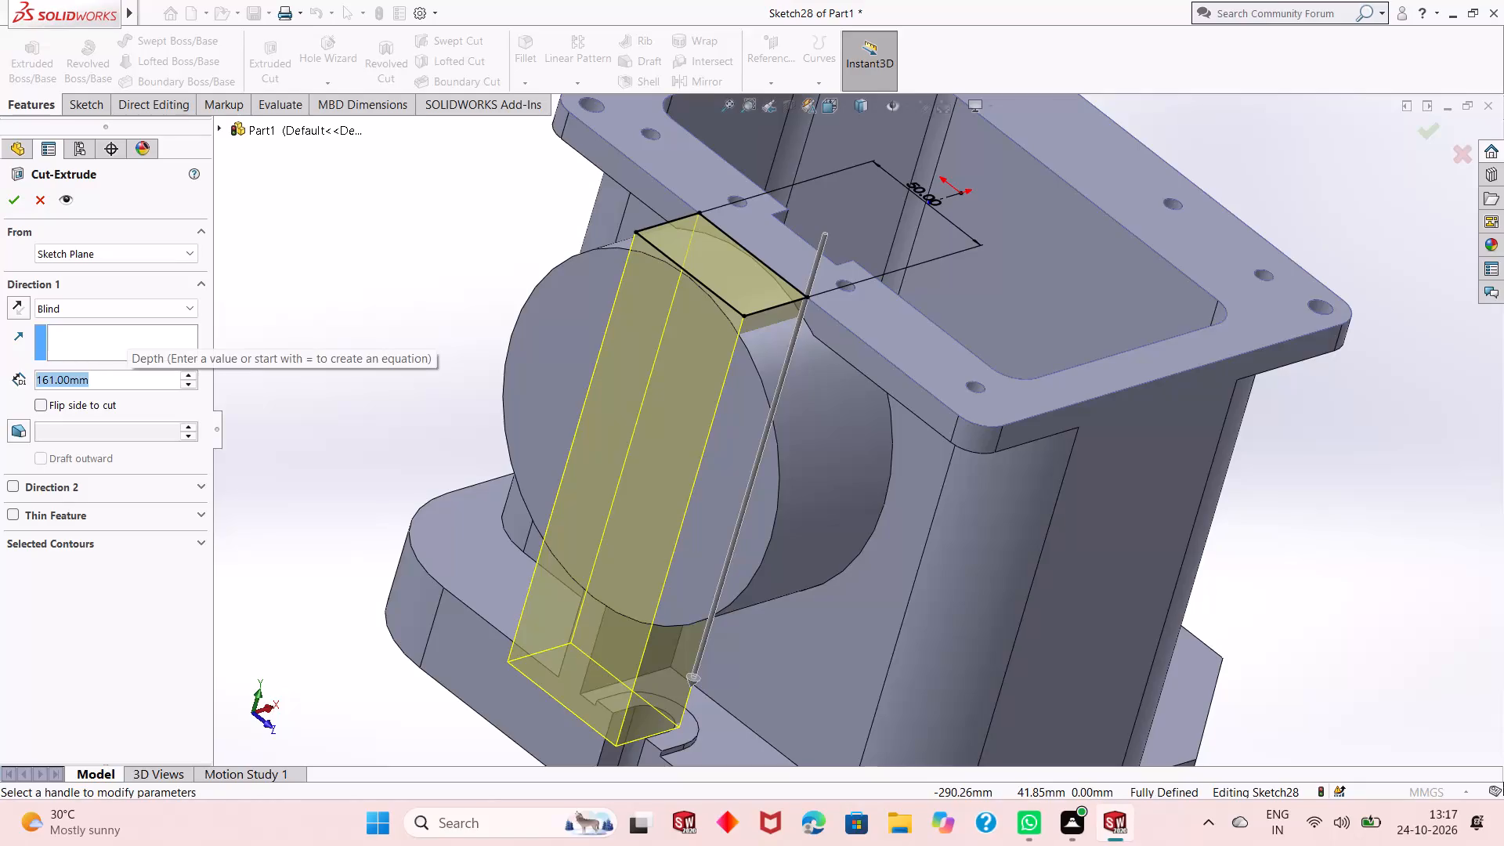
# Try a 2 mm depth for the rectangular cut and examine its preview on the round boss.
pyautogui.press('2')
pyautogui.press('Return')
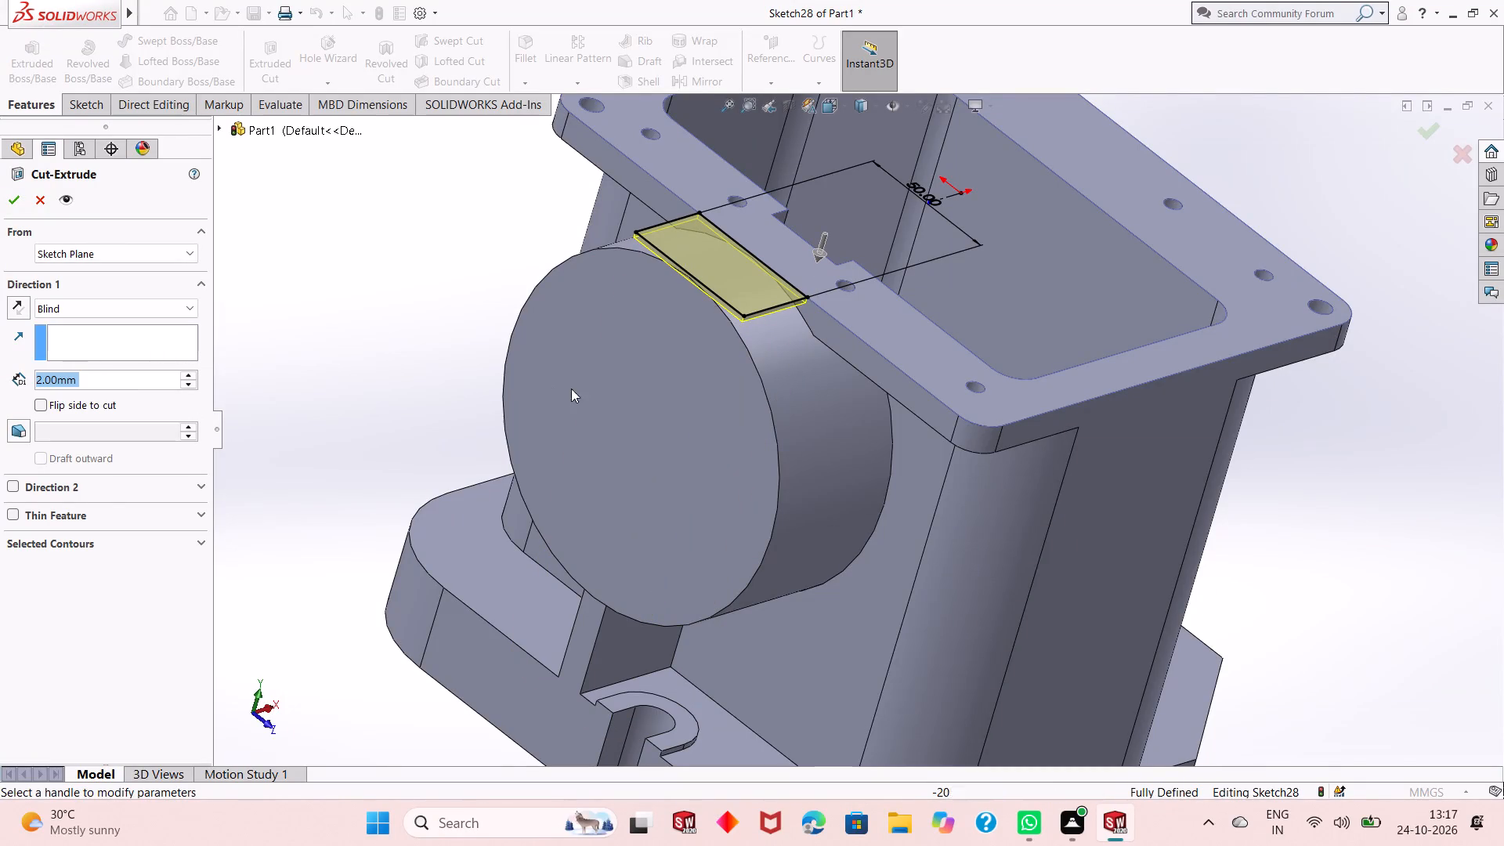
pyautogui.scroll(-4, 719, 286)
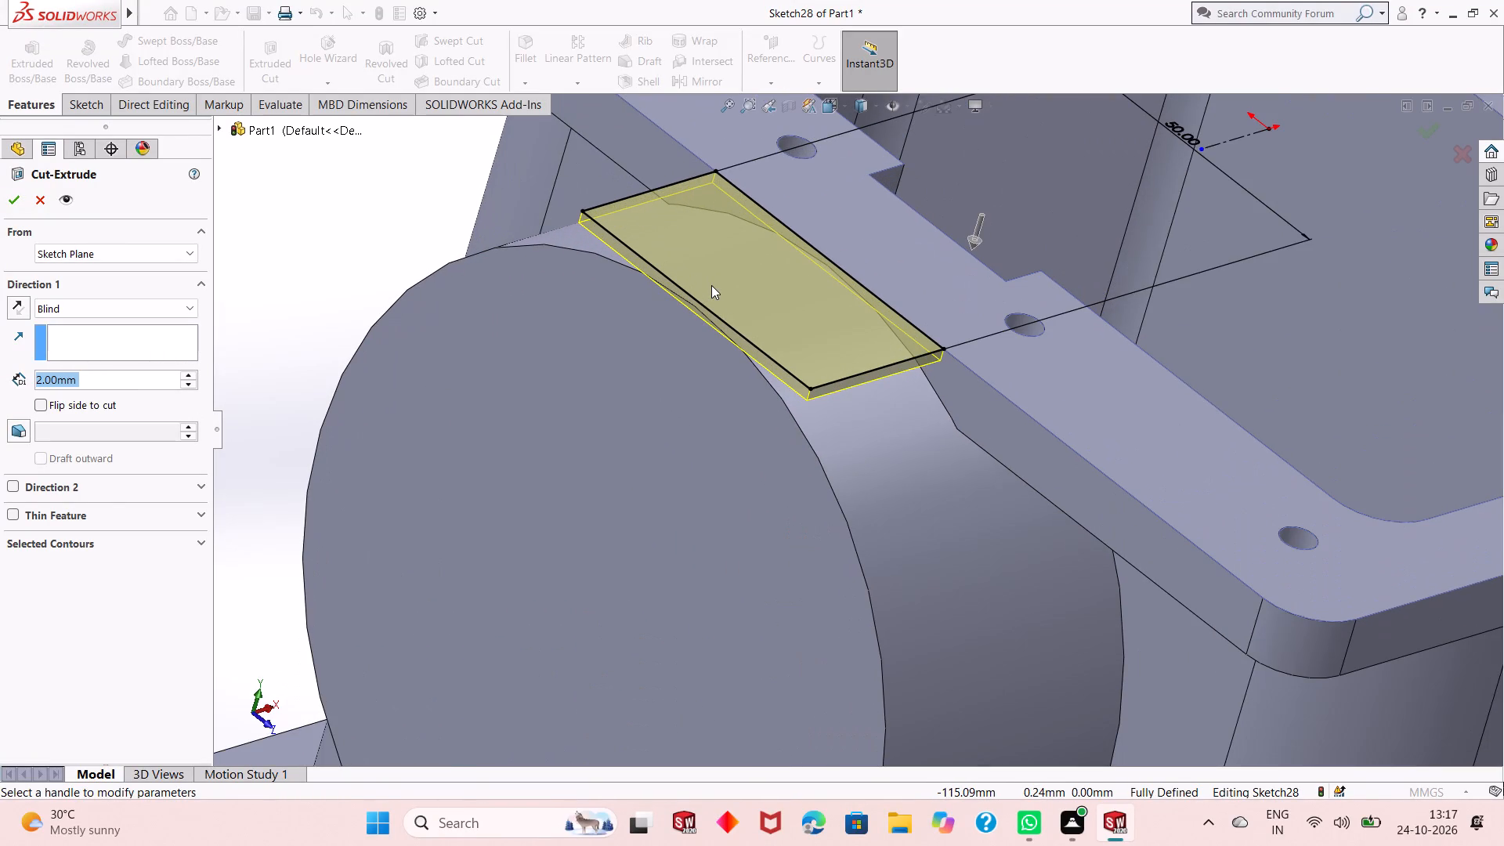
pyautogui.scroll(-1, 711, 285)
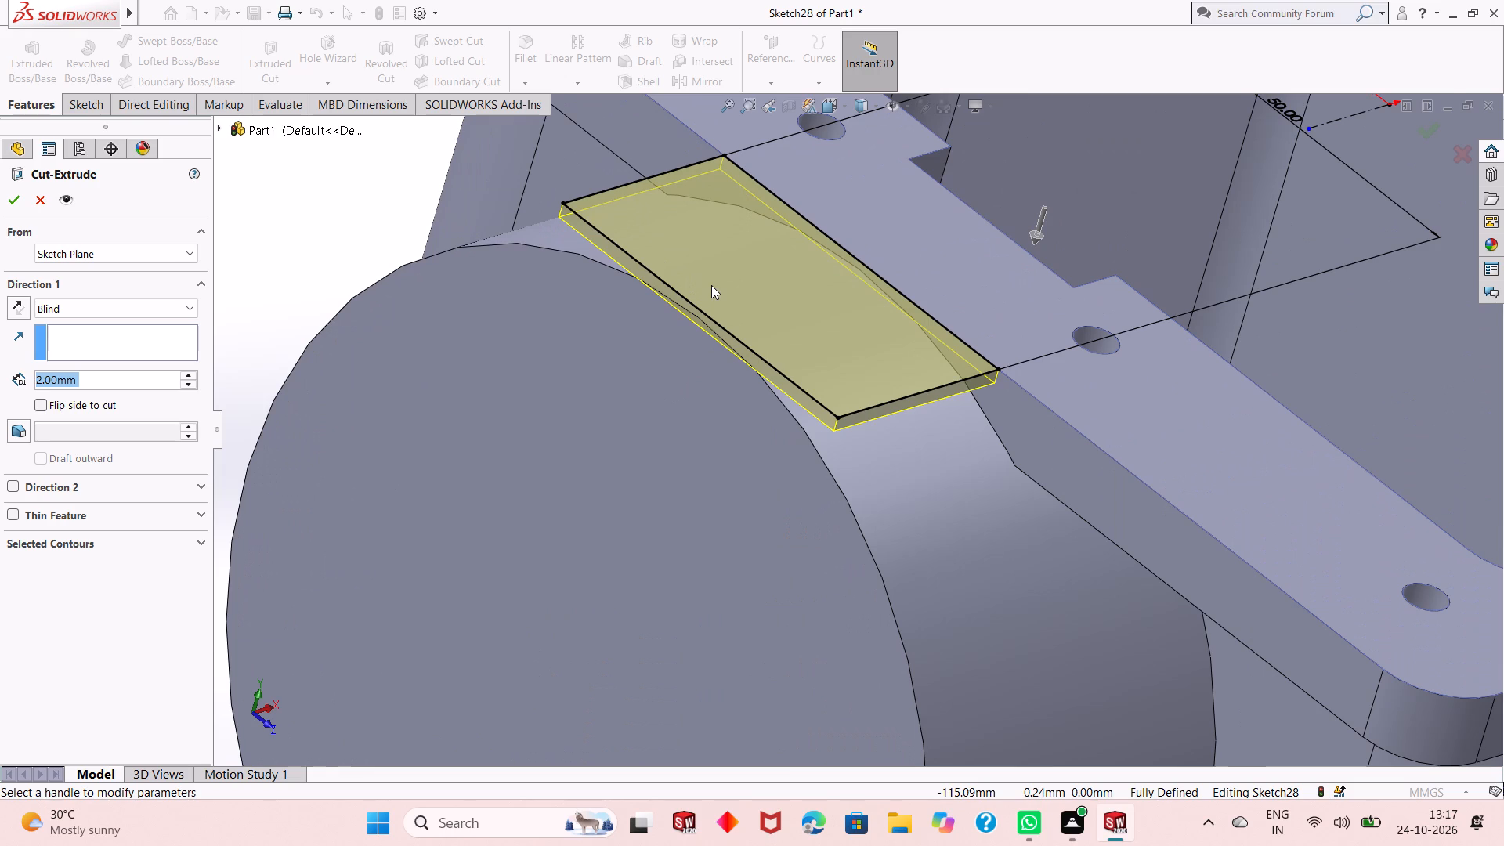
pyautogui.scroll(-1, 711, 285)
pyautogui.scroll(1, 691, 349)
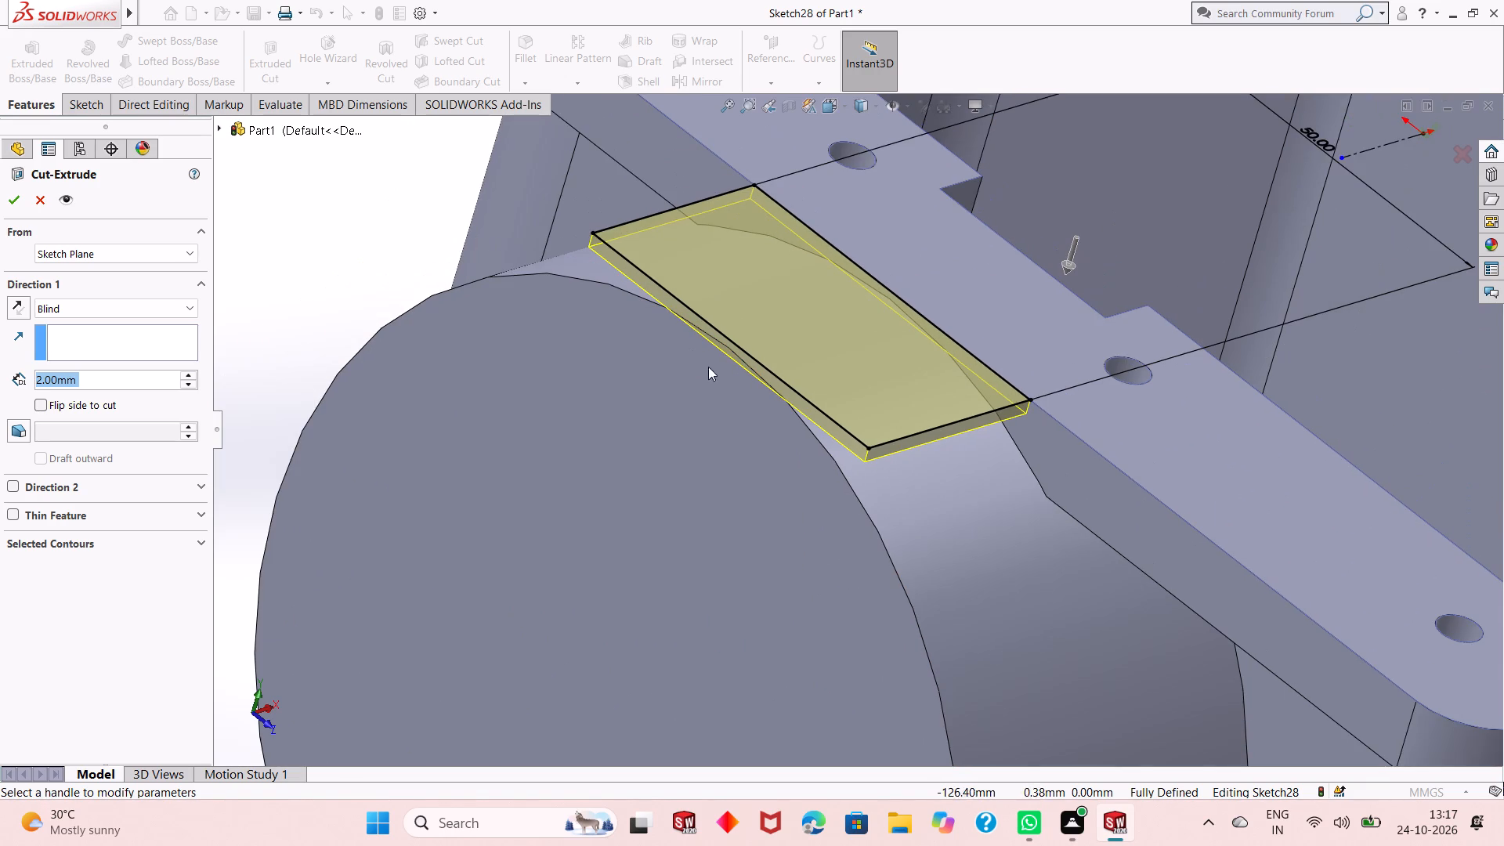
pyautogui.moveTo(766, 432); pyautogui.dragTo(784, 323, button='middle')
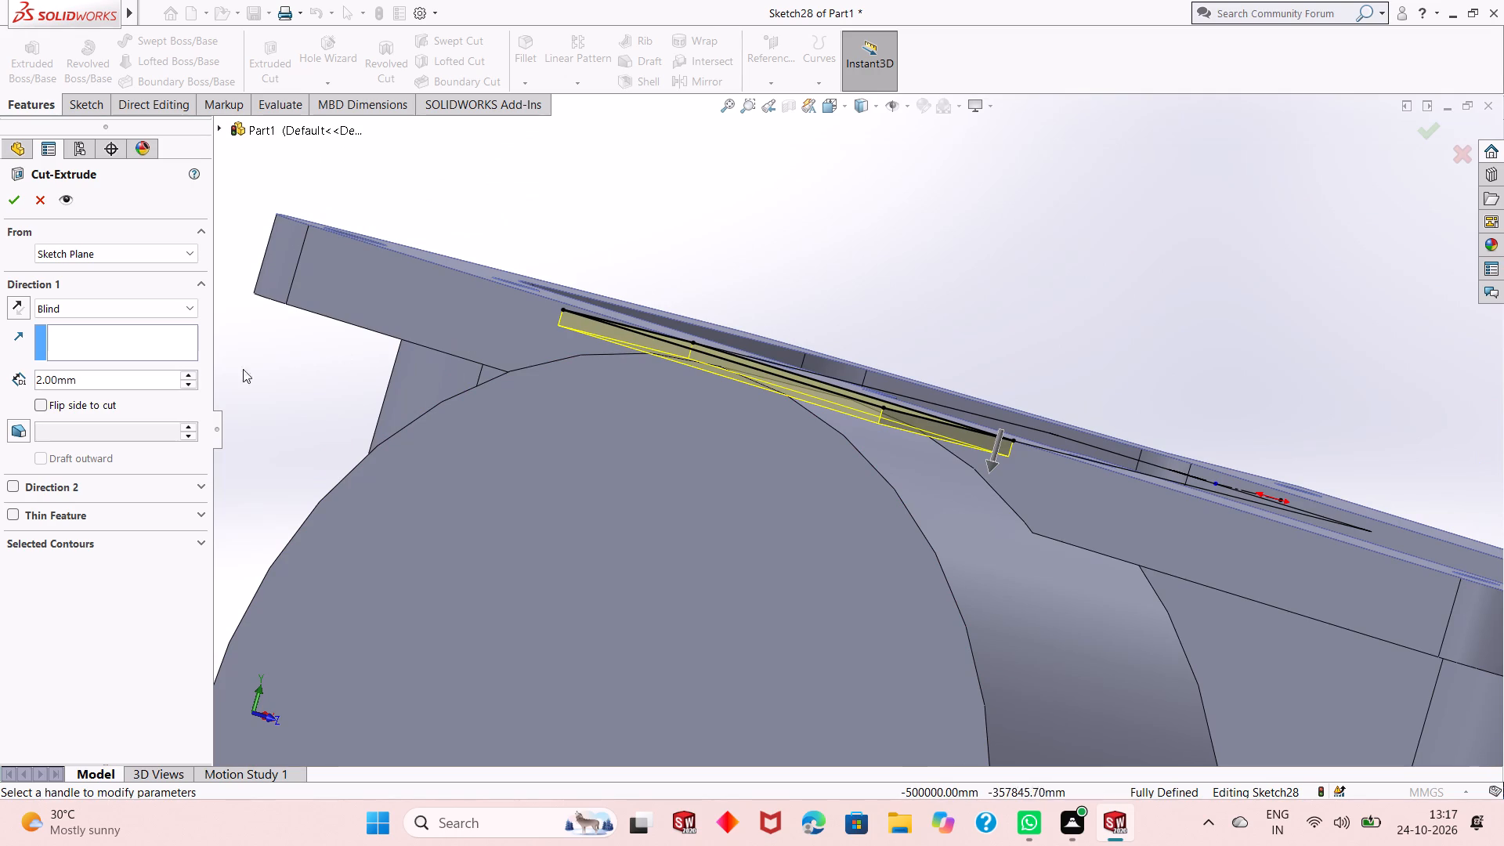
# Cut the rectangle 10 mm deep into the top of the round boss.
pyautogui.doubleClick(148, 380)
pyautogui.write('10')
pyautogui.press('Return')
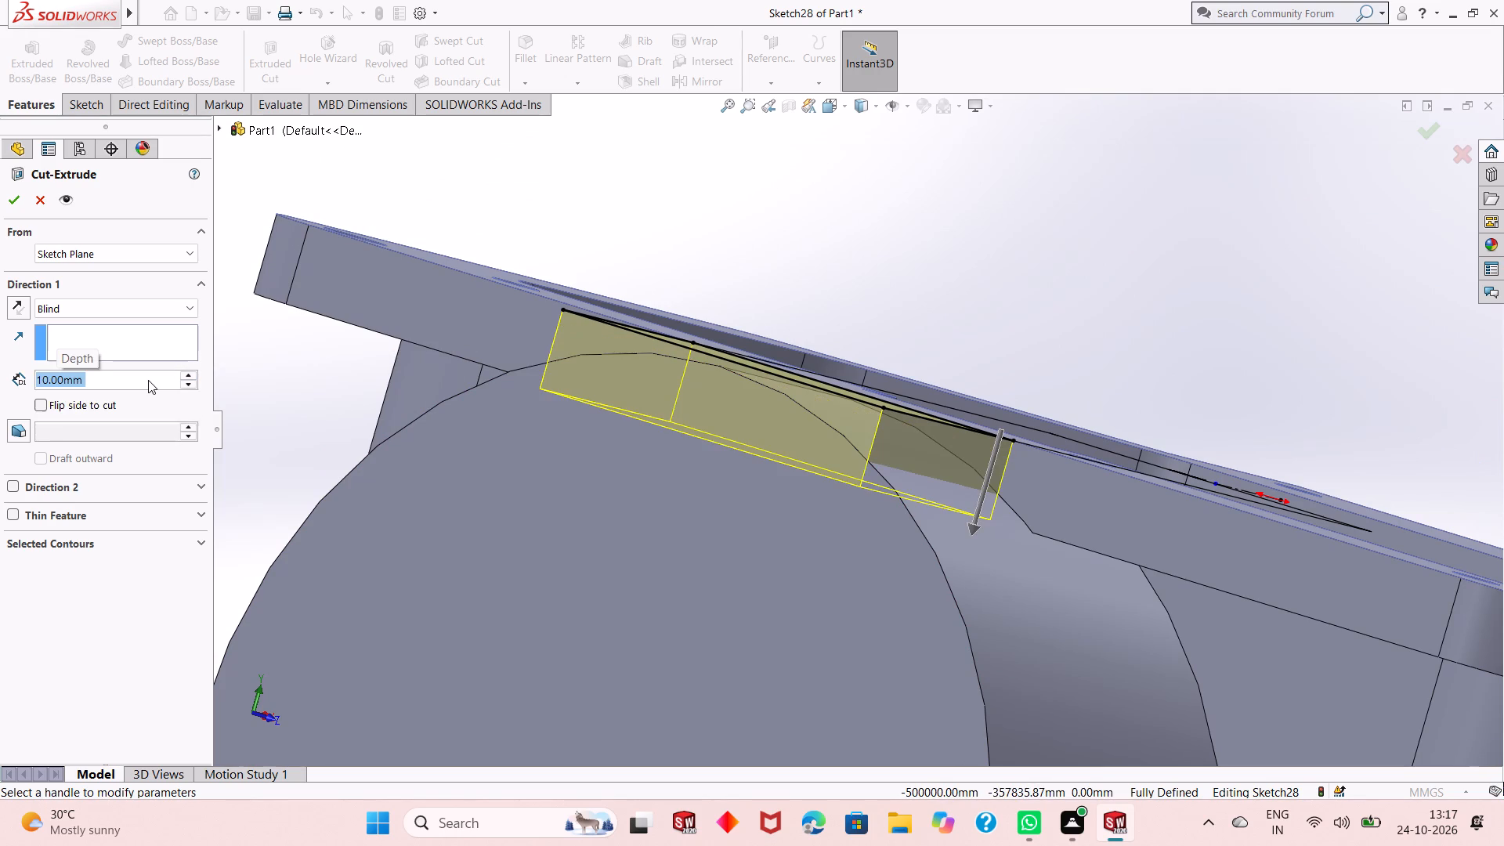
pyautogui.click(11, 204)
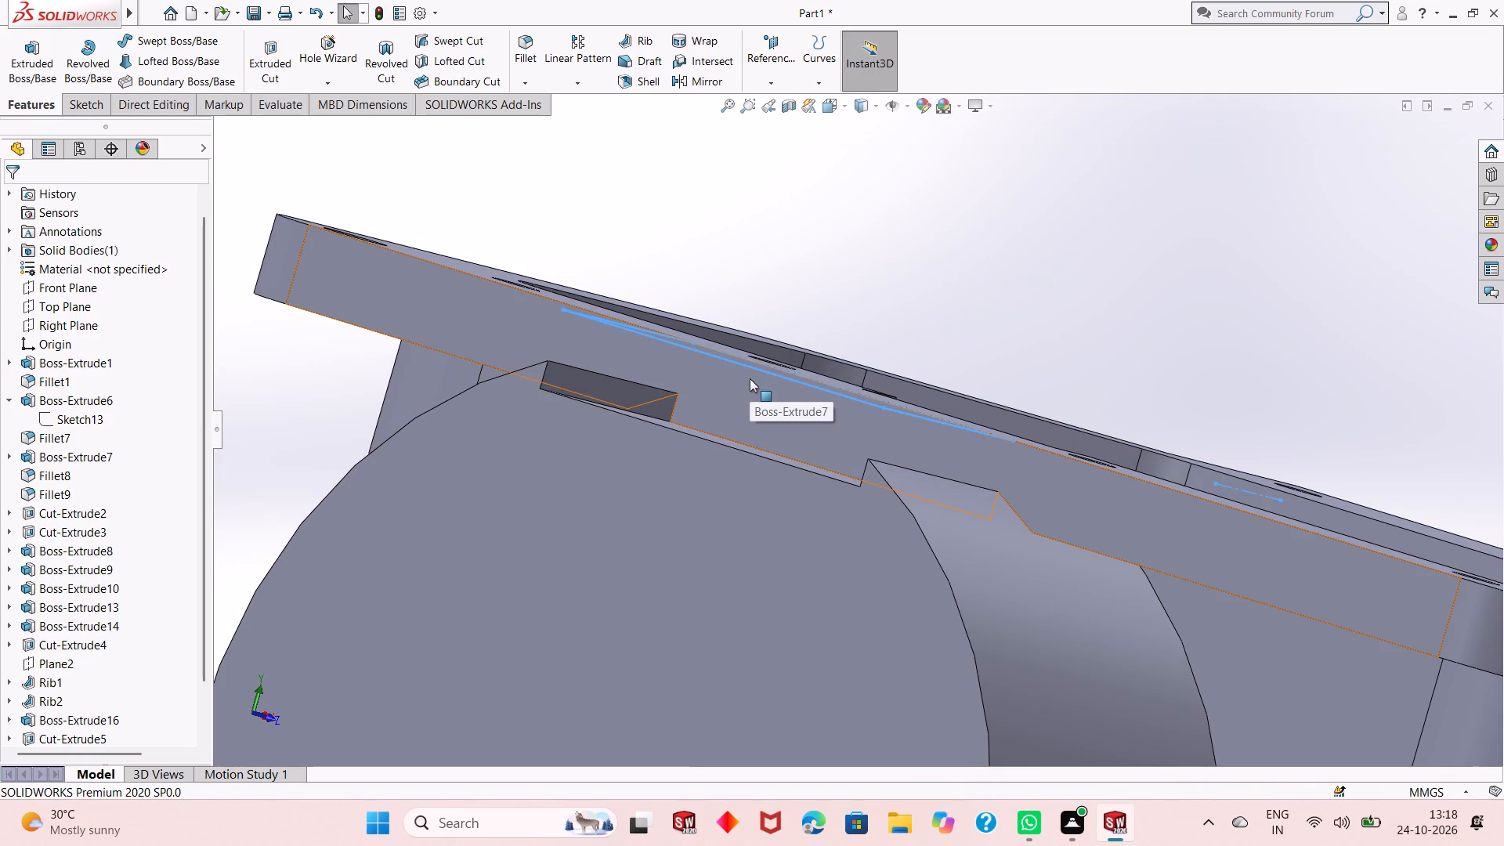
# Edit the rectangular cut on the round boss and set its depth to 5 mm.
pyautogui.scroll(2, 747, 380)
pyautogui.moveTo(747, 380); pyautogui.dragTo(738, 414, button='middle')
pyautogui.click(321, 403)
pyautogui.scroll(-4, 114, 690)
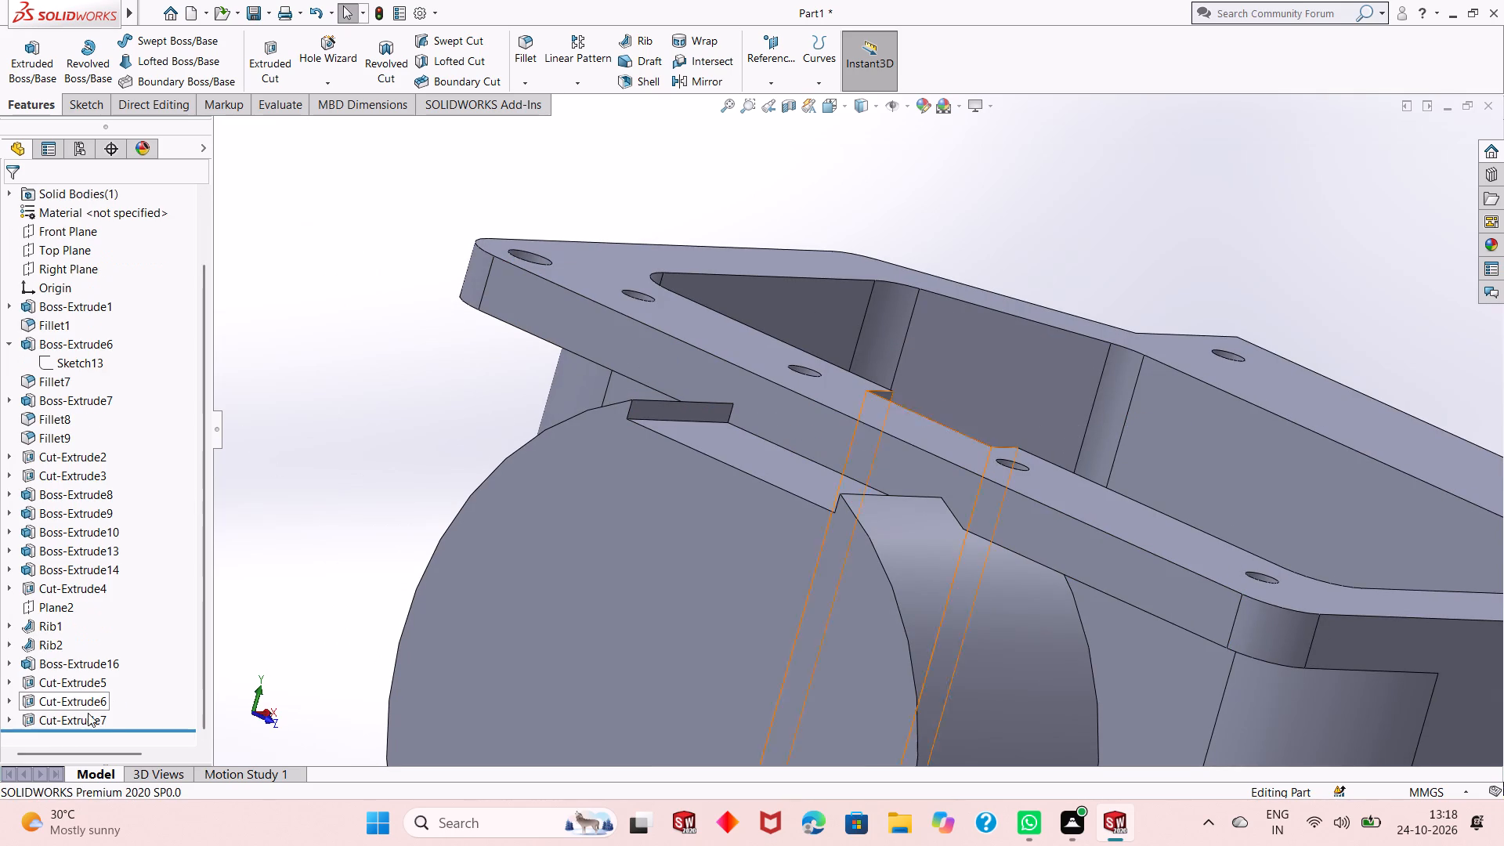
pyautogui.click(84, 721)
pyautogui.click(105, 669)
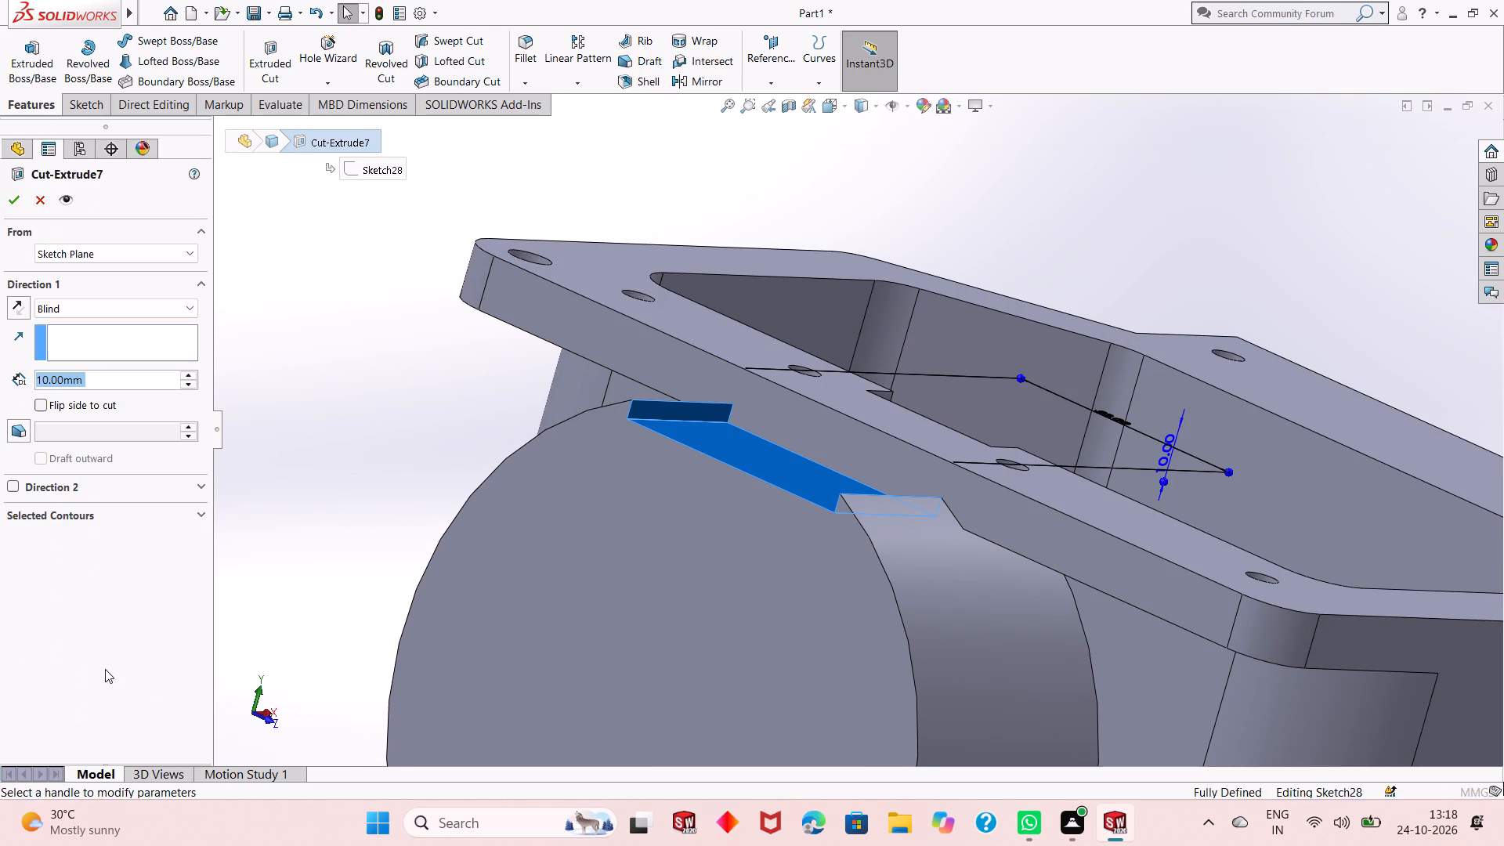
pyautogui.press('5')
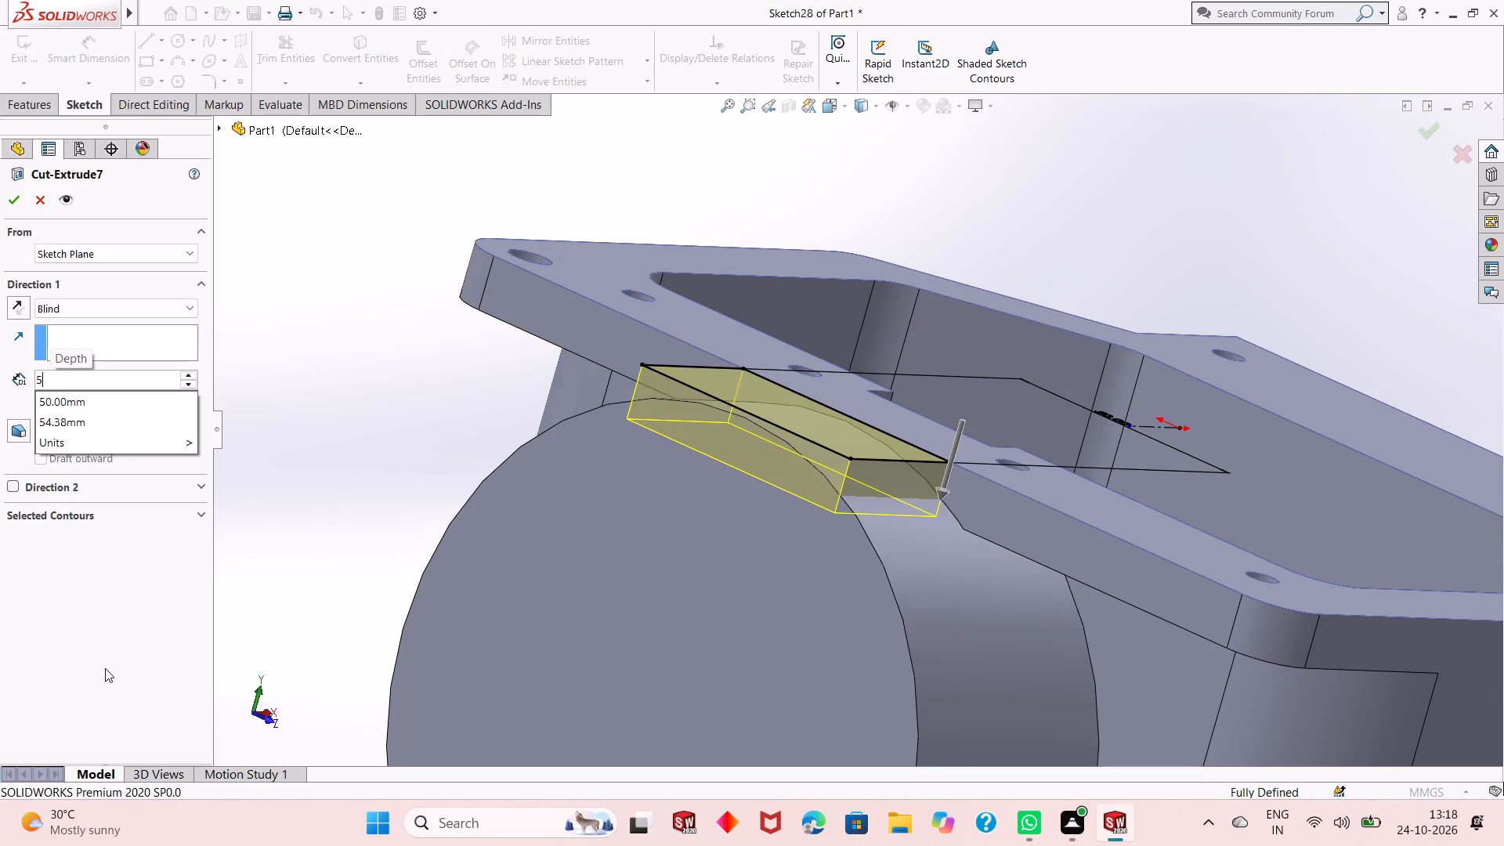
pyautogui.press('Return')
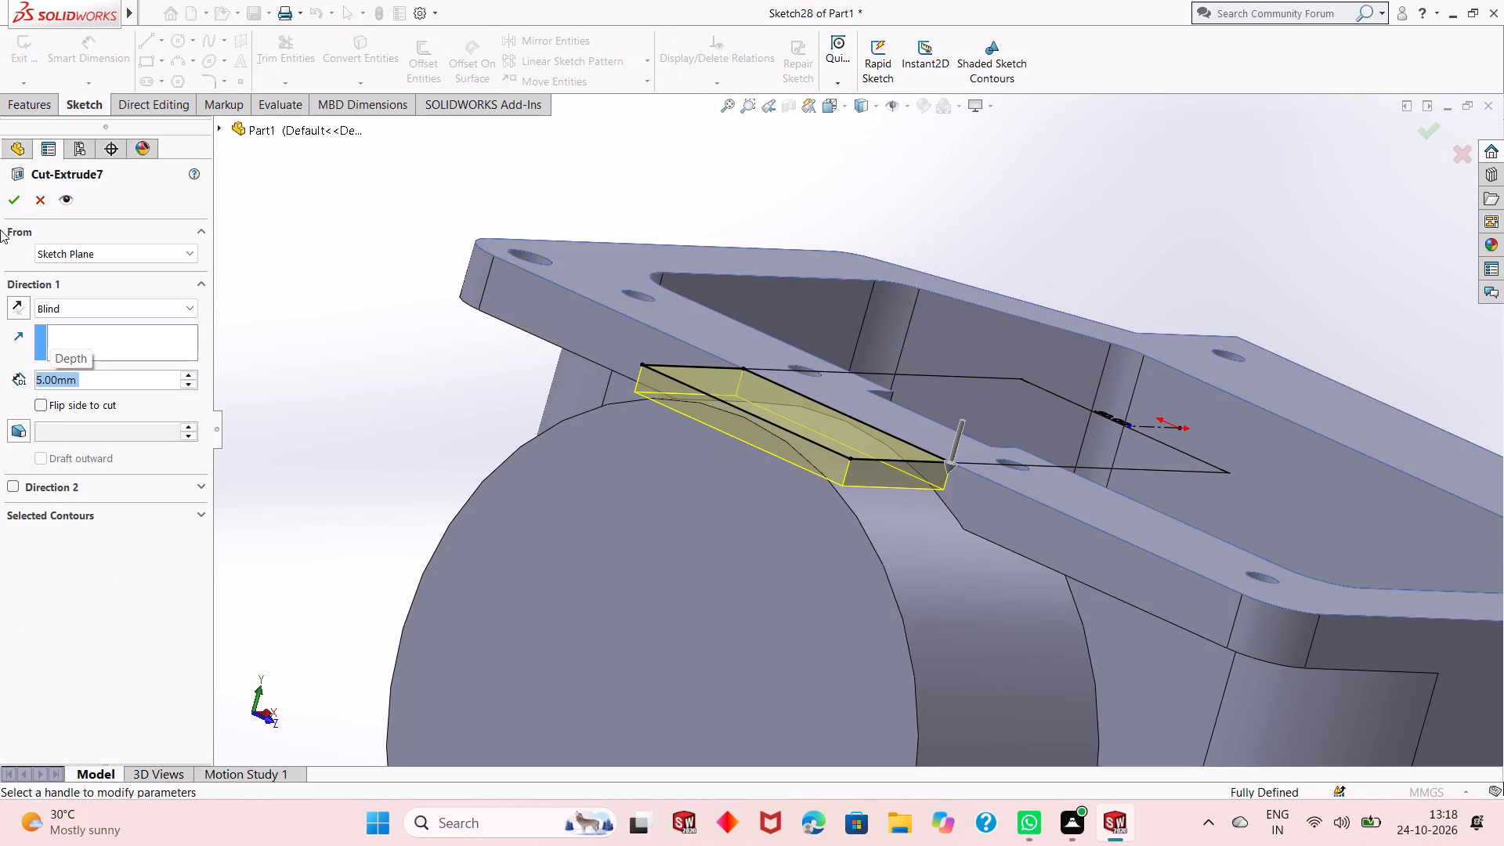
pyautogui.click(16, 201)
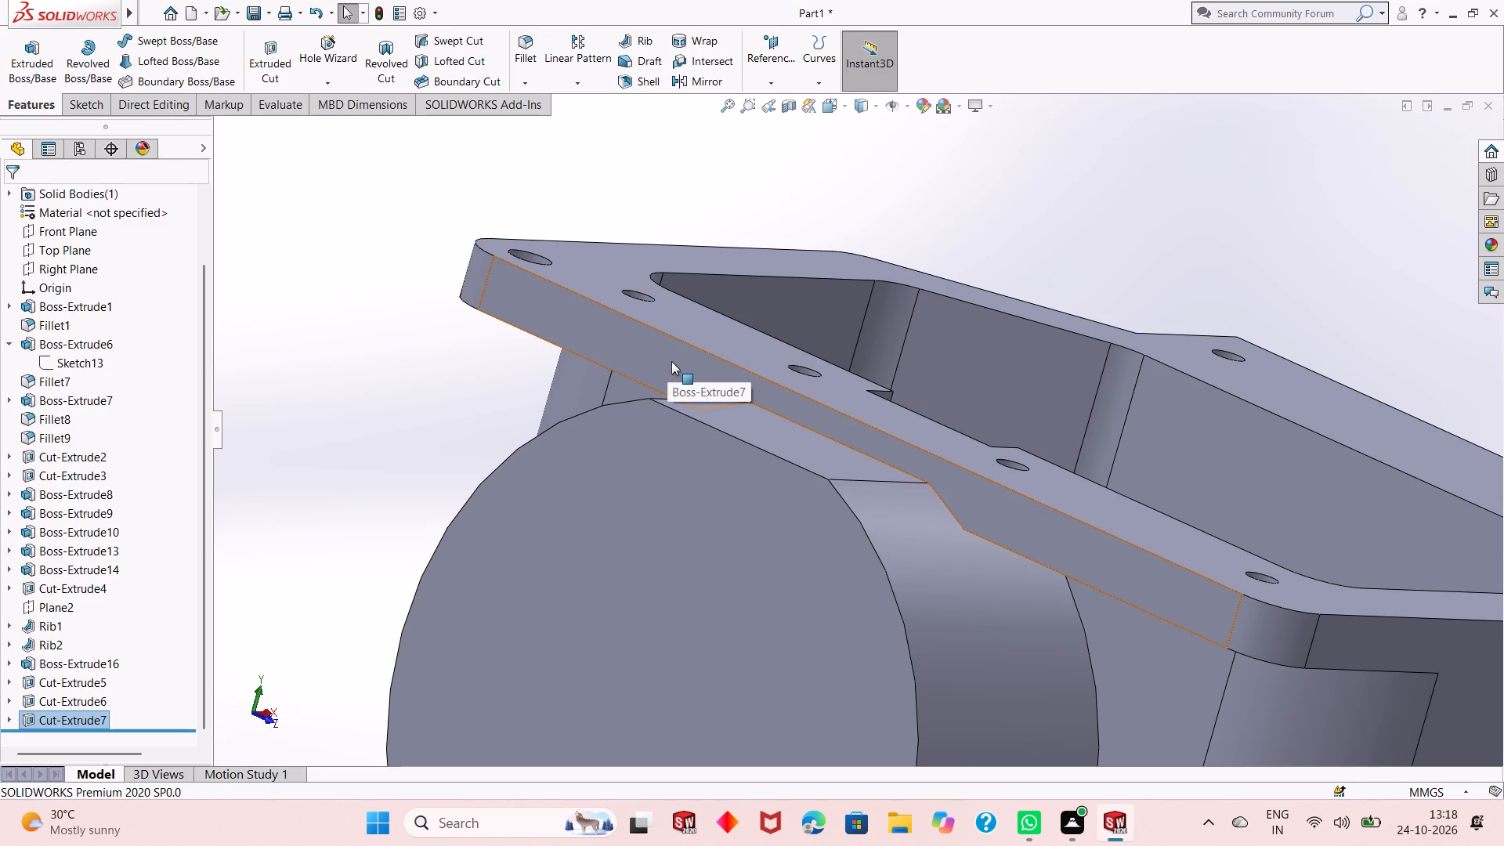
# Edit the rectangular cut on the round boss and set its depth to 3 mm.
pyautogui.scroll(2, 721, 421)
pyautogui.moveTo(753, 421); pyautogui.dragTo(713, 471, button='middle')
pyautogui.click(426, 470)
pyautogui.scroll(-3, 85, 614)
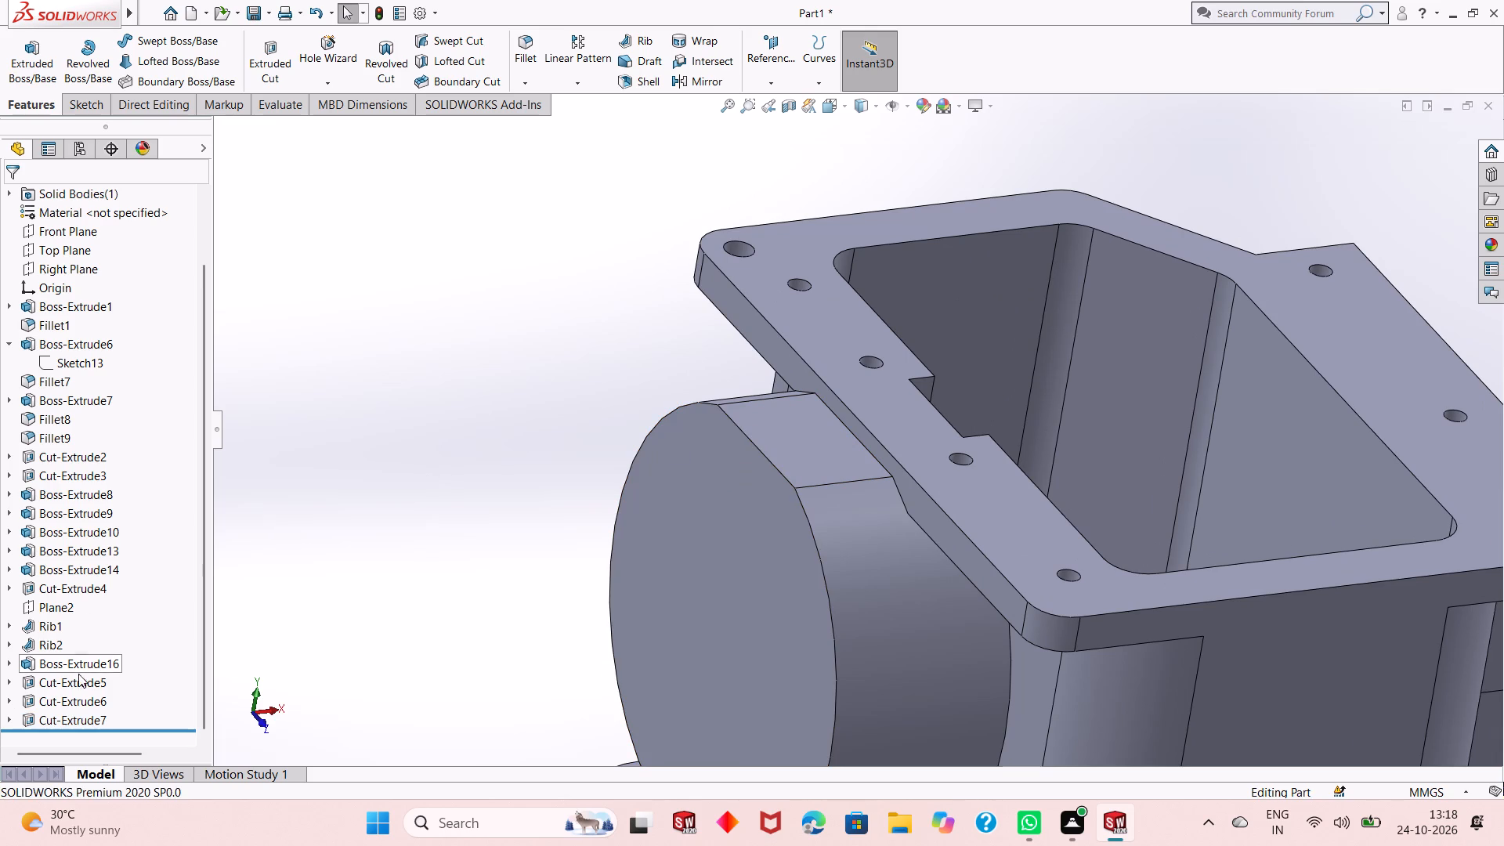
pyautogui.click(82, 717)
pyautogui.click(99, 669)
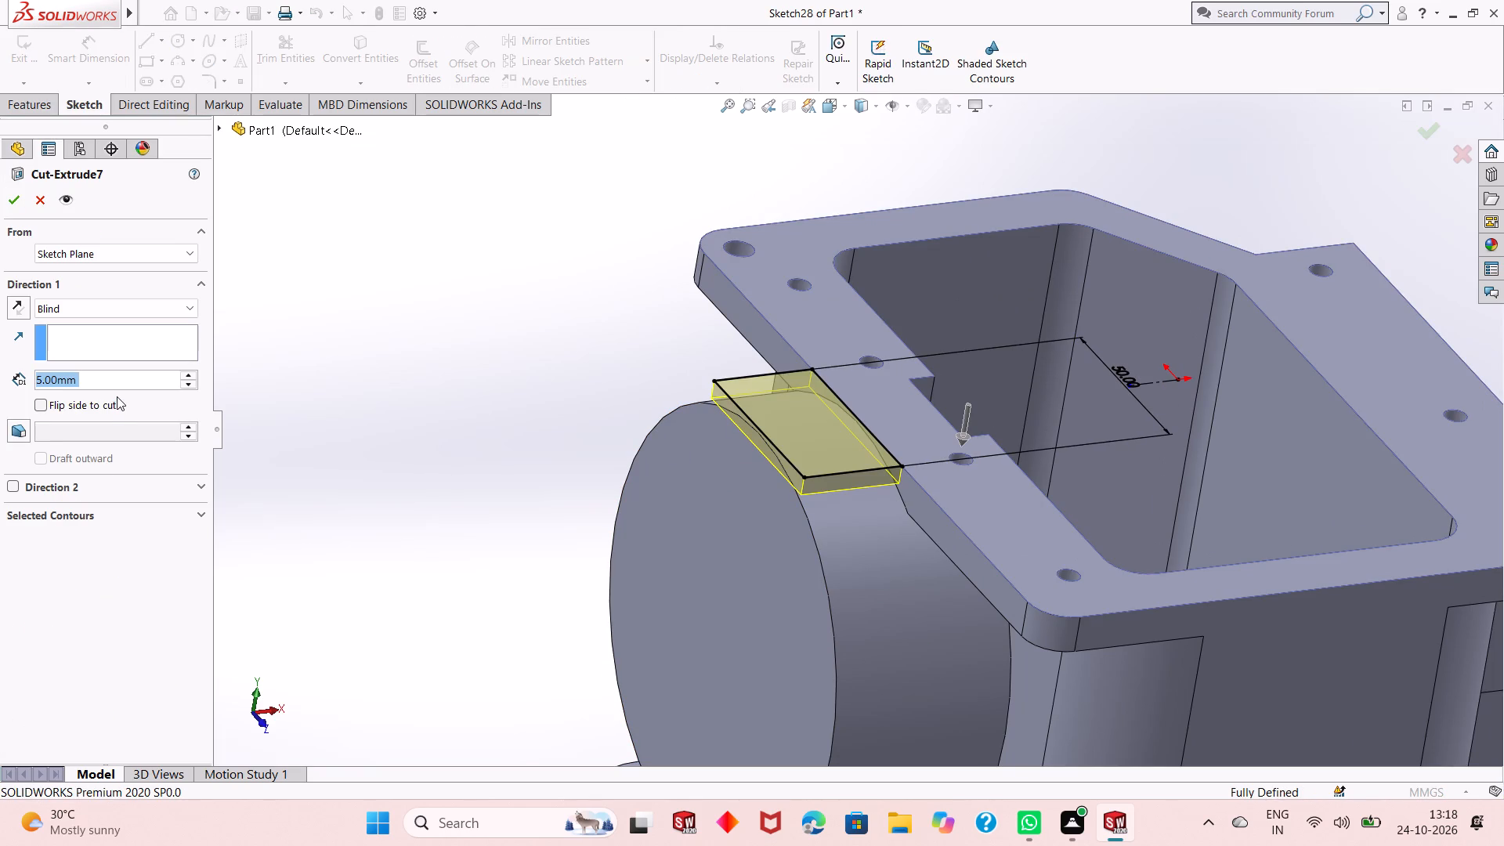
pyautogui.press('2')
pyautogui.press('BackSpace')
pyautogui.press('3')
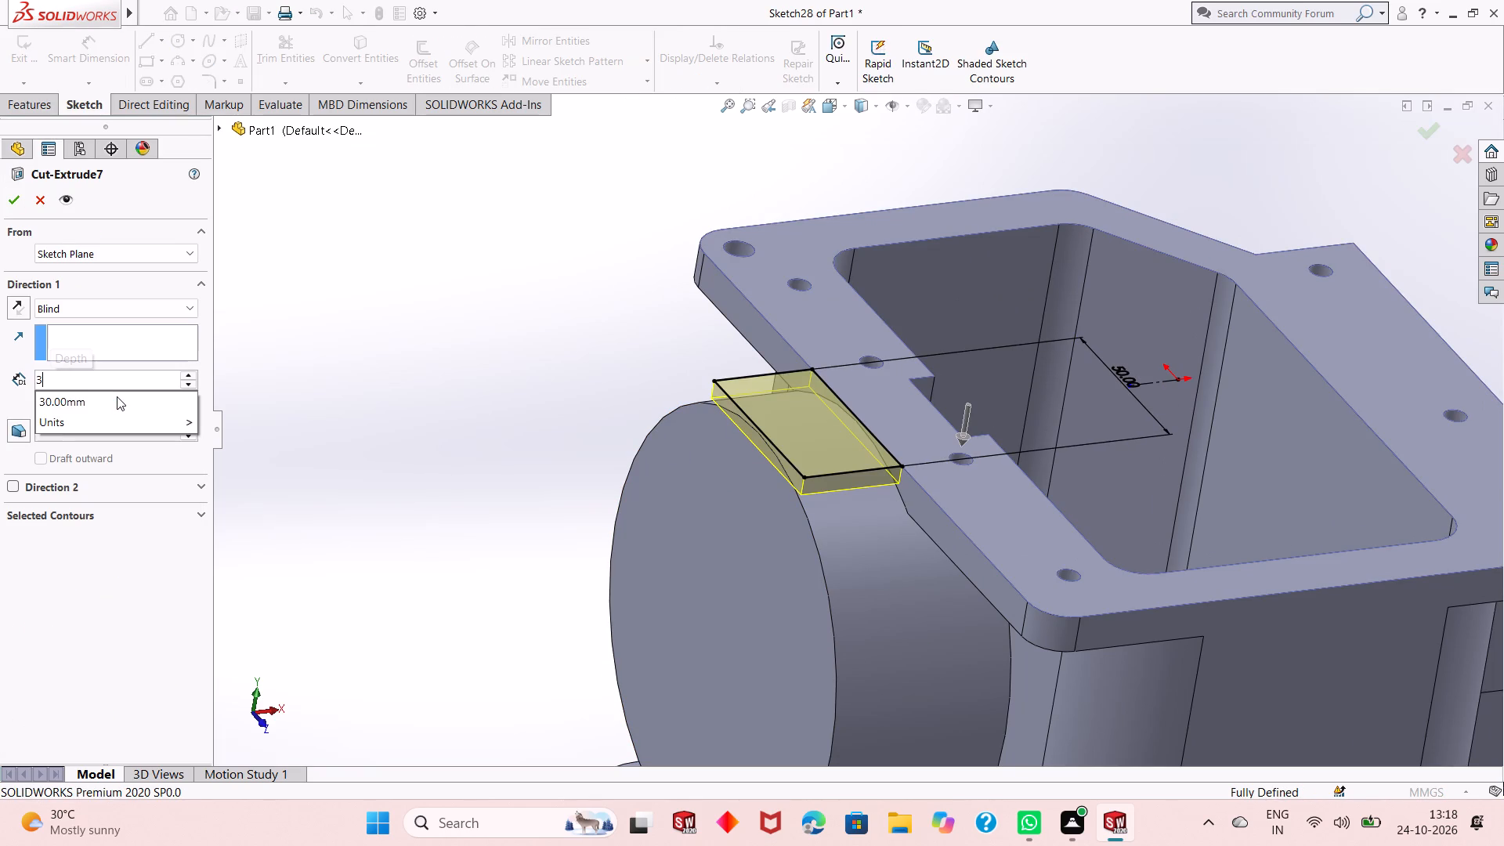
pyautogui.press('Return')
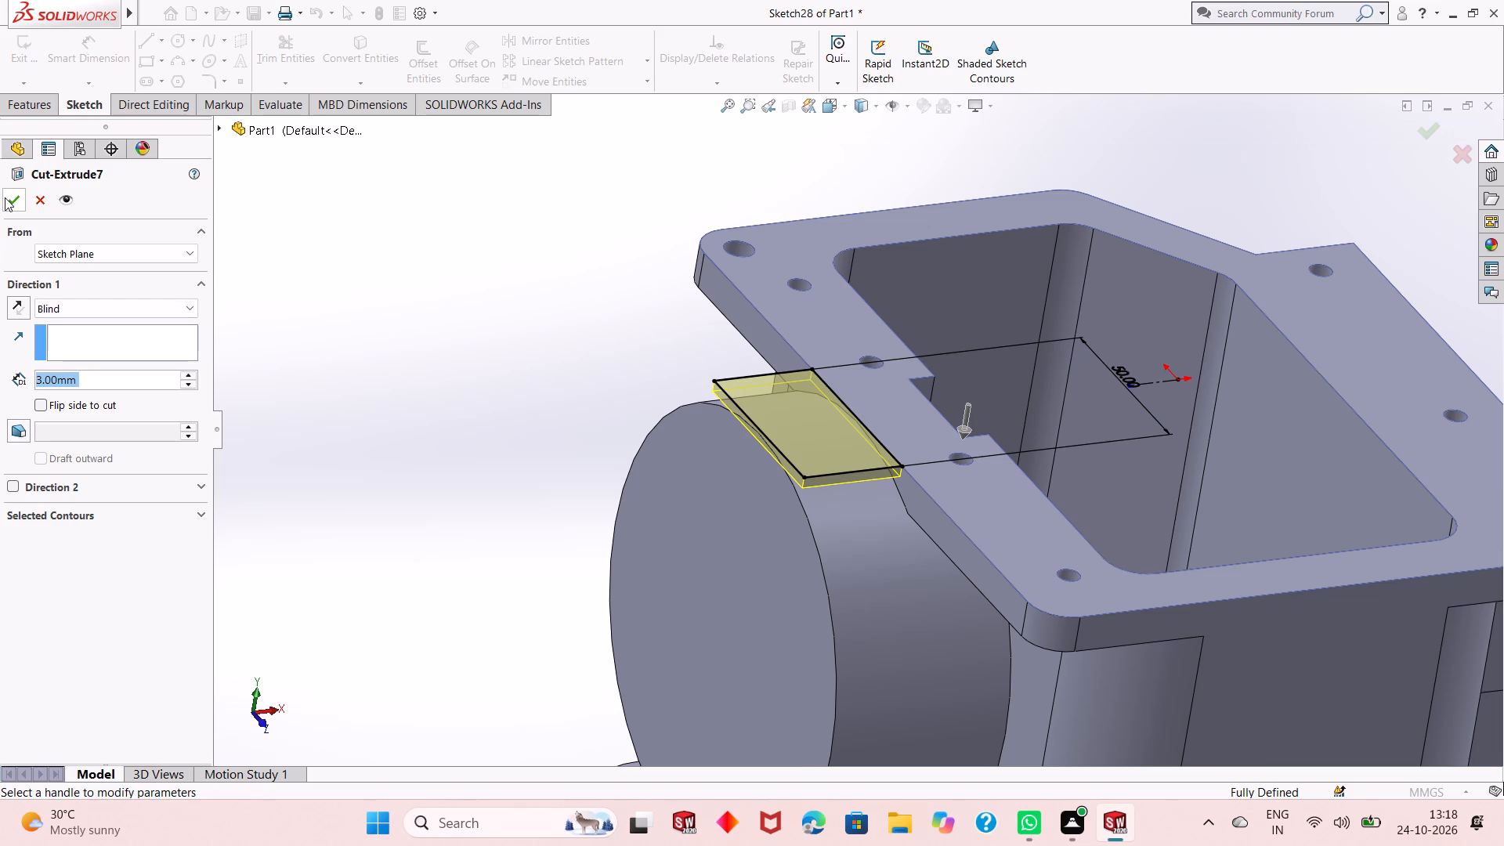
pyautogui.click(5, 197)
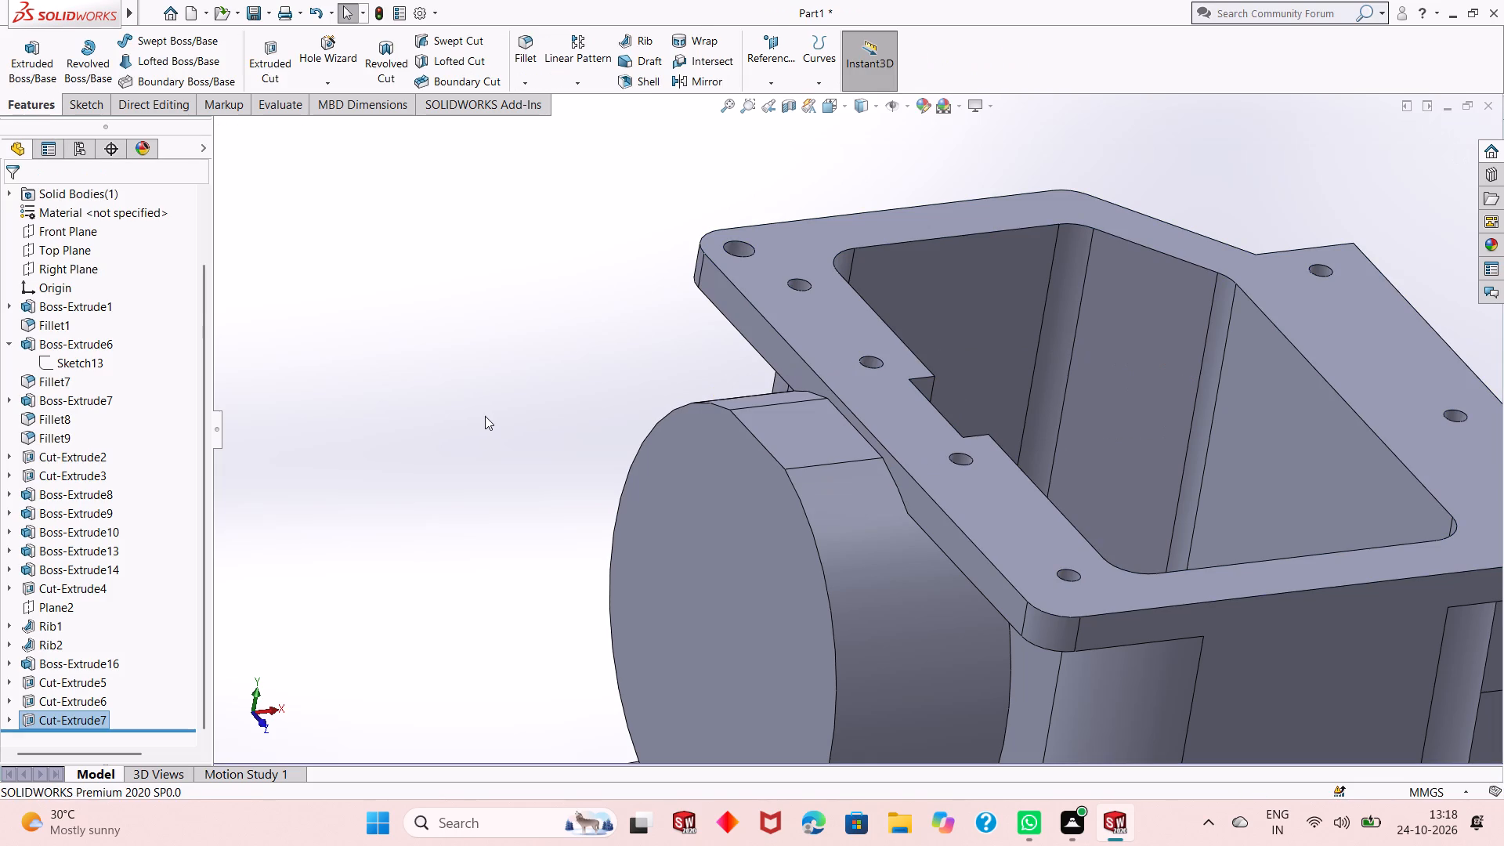
# Edit the round boss's rectangular cut again and set its depth to 5 mm.
pyautogui.moveTo(778, 416); pyautogui.dragTo(788, 450, button='middle')
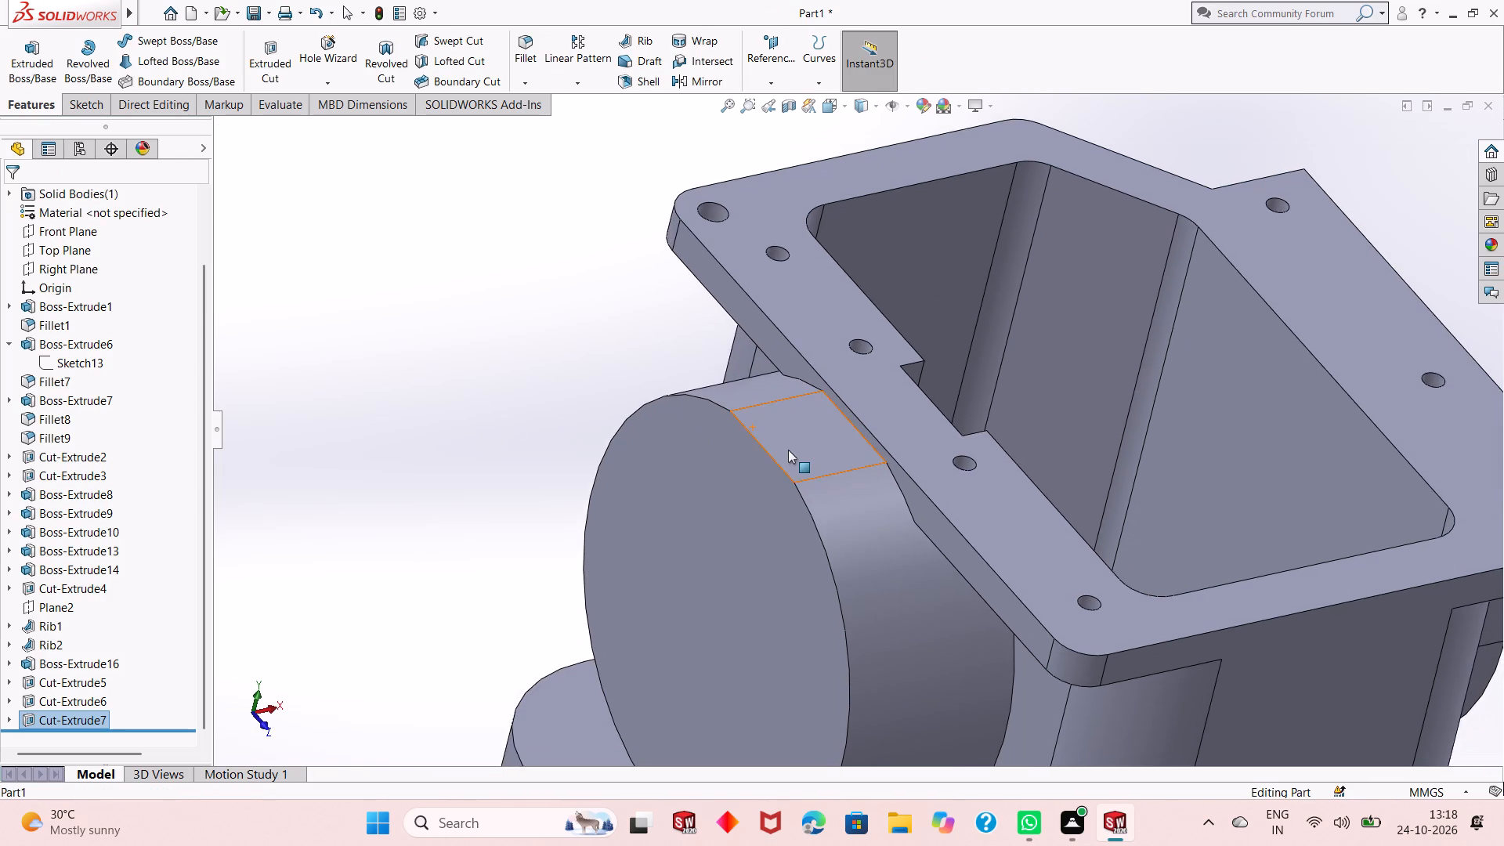
pyautogui.moveTo(790, 453); pyautogui.dragTo(794, 498, button='middle')
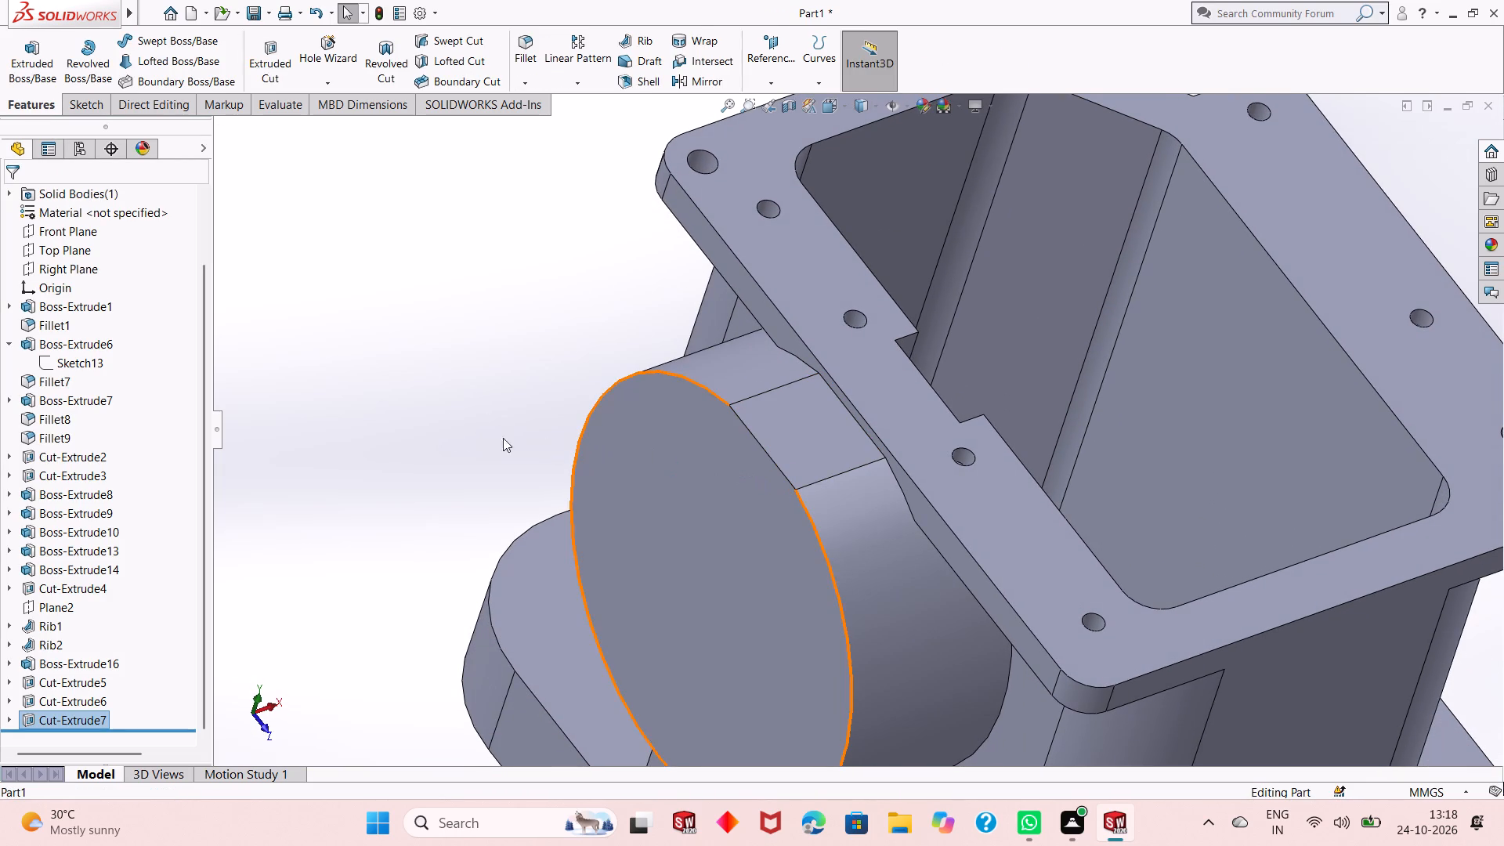
pyautogui.press('Escape')
pyautogui.press('Escape')
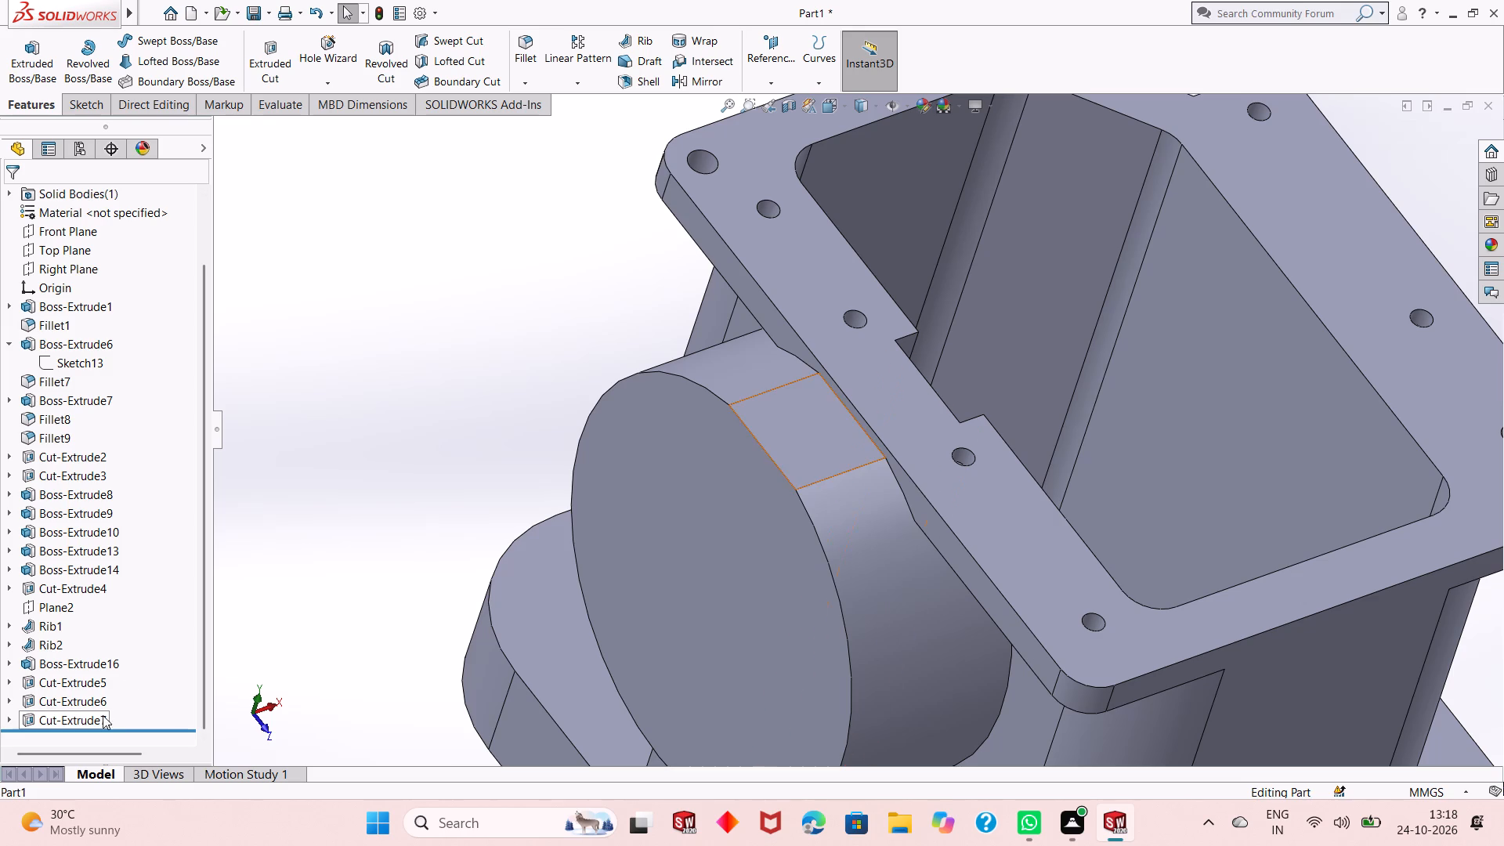
pyautogui.click(103, 719)
pyautogui.click(115, 678)
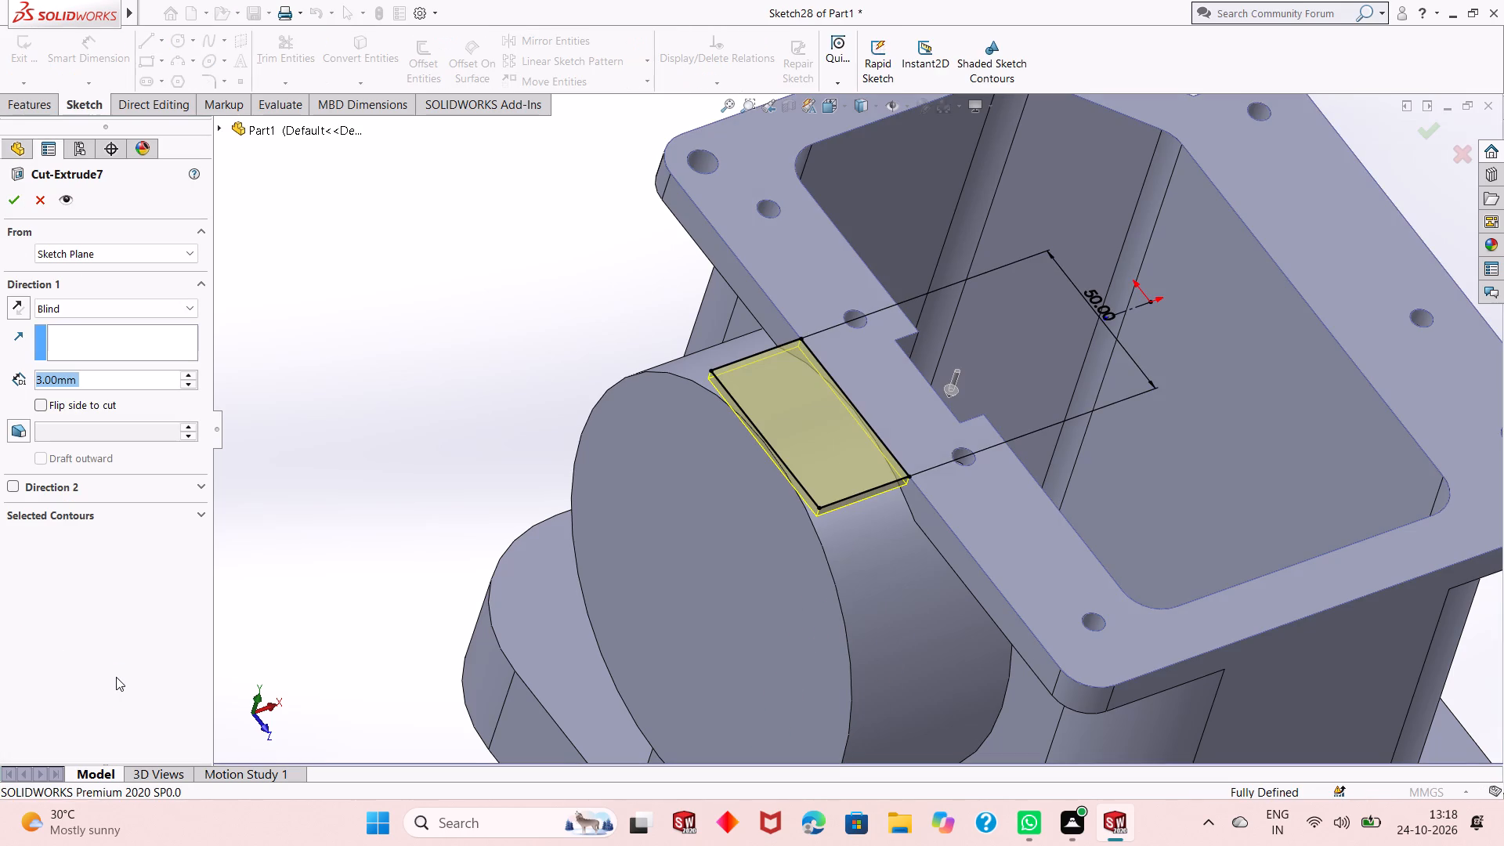
pyautogui.press('5')
pyautogui.press('Return')
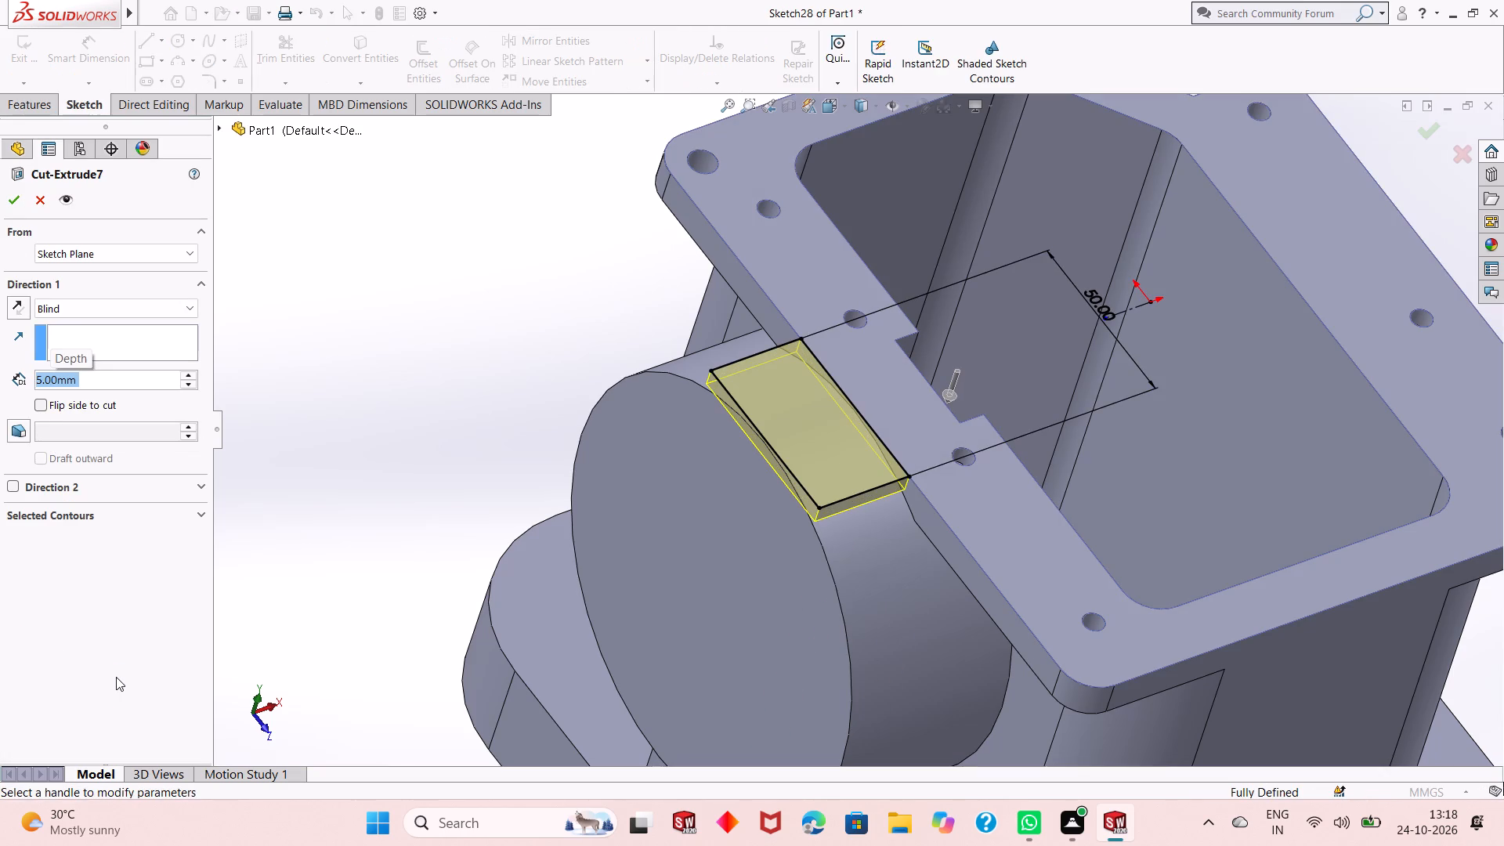
pyautogui.click(13, 203)
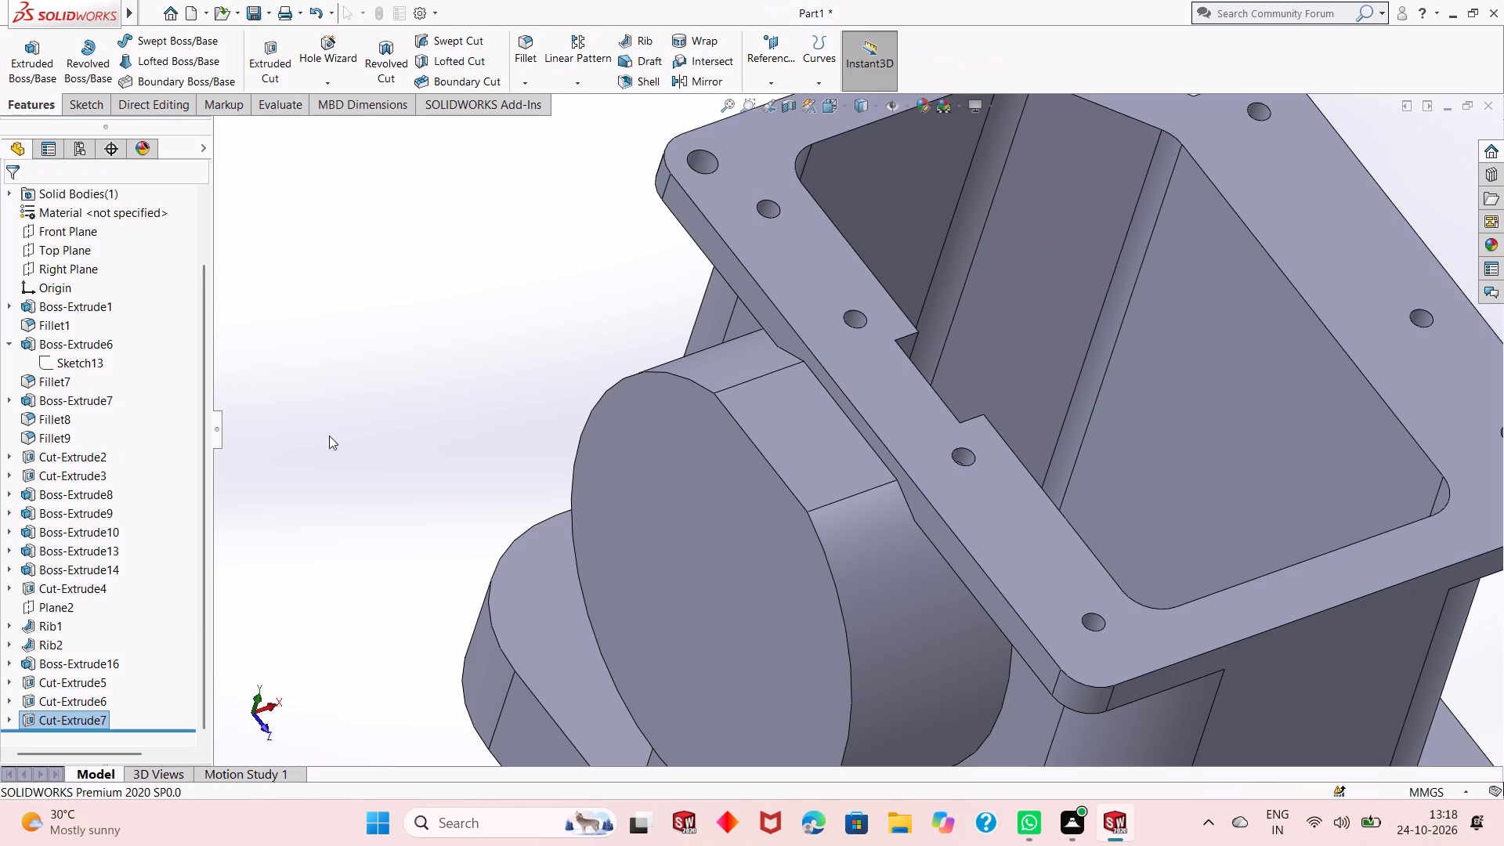
# Examine the flat cut on the round boss and its fit against the flange from several angles.
pyautogui.click(329, 436)
pyautogui.moveTo(670, 507); pyautogui.dragTo(659, 302, button='middle')
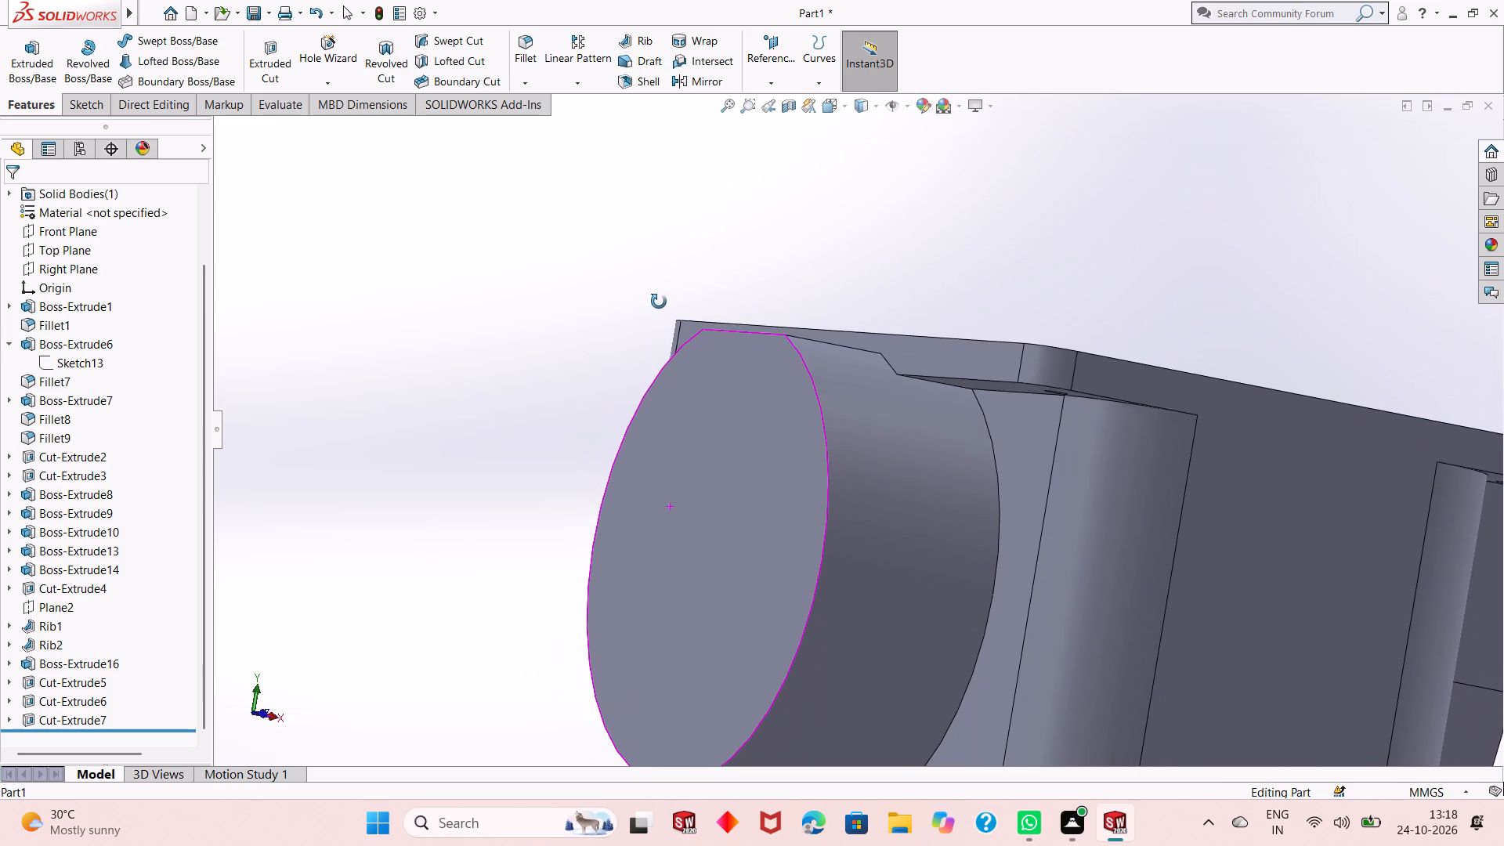
pyautogui.moveTo(659, 302); pyautogui.dragTo(658, 296, button='middle')
pyautogui.scroll(2, 795, 419)
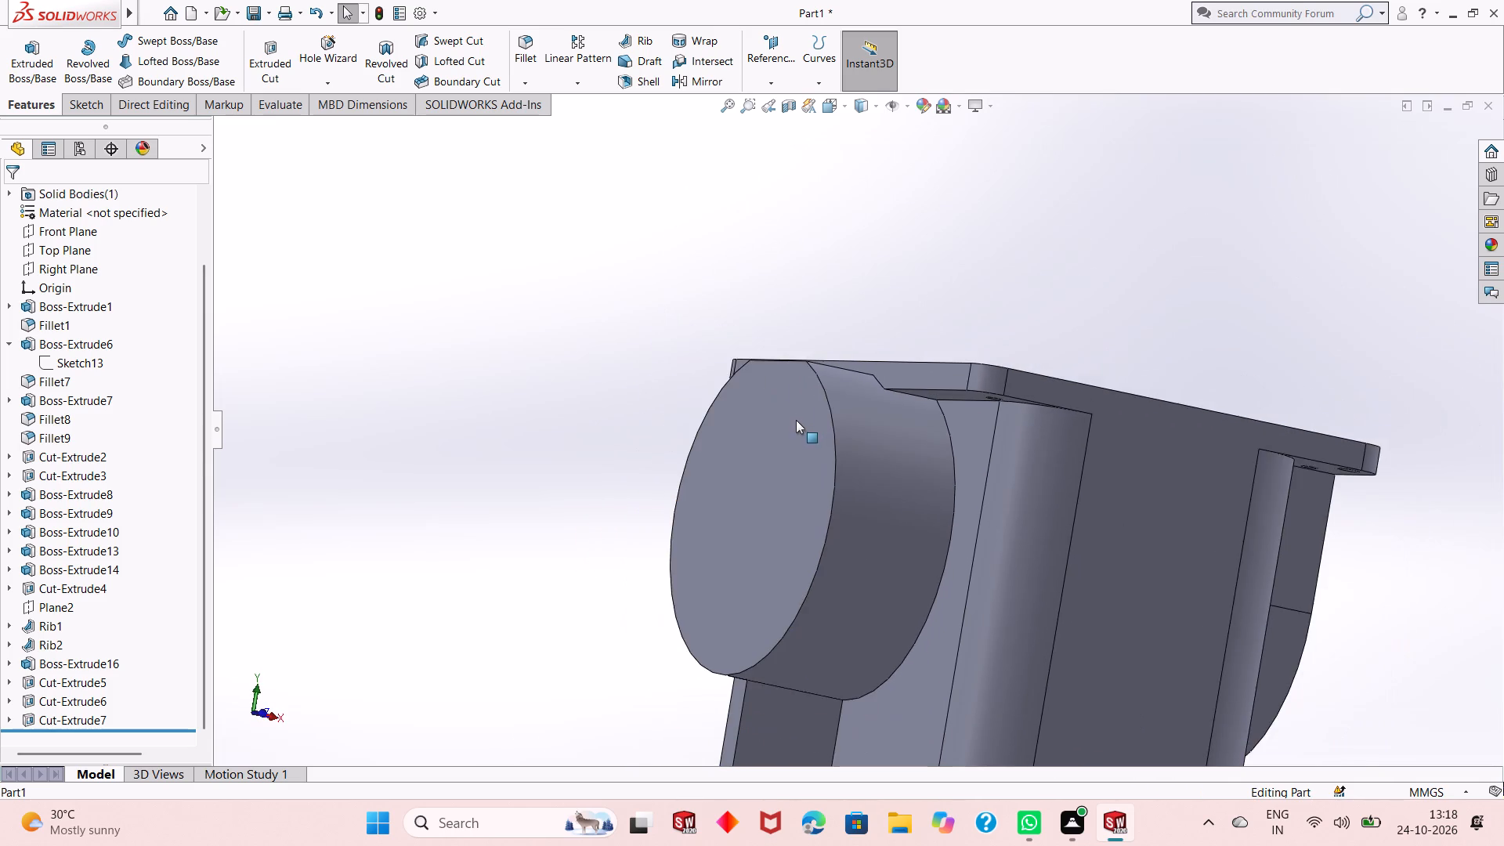
pyautogui.moveTo(797, 421); pyautogui.dragTo(790, 528, button='middle')
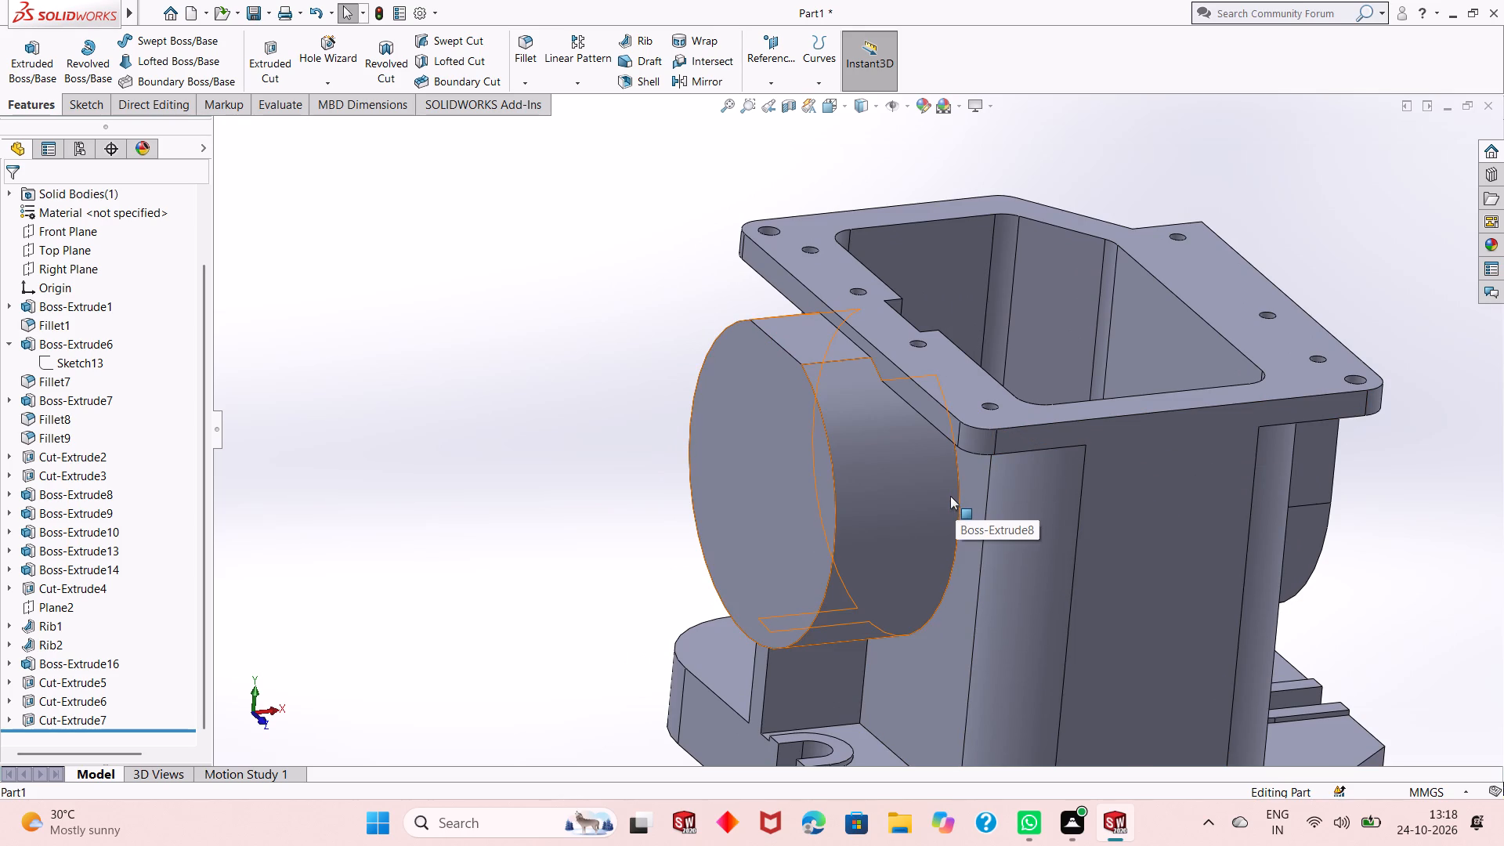
pyautogui.moveTo(950, 496); pyautogui.dragTo(967, 473, button='middle')
pyautogui.scroll(2, 868, 480)
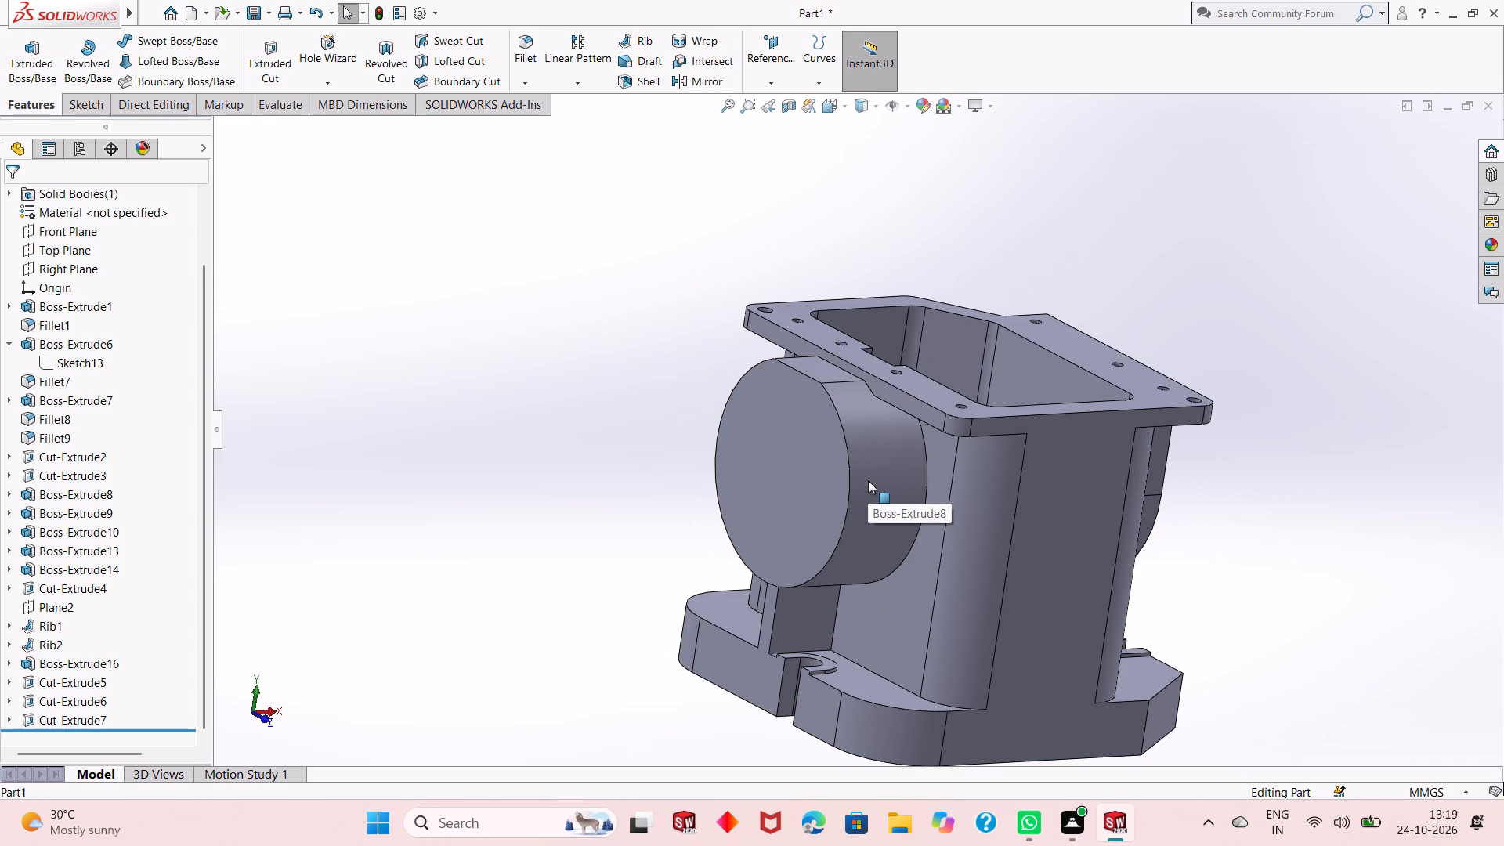
# Sketch a circle about 82 mm in diameter on the round boss's end face, concentric with the boss.
pyautogui.click(808, 478)
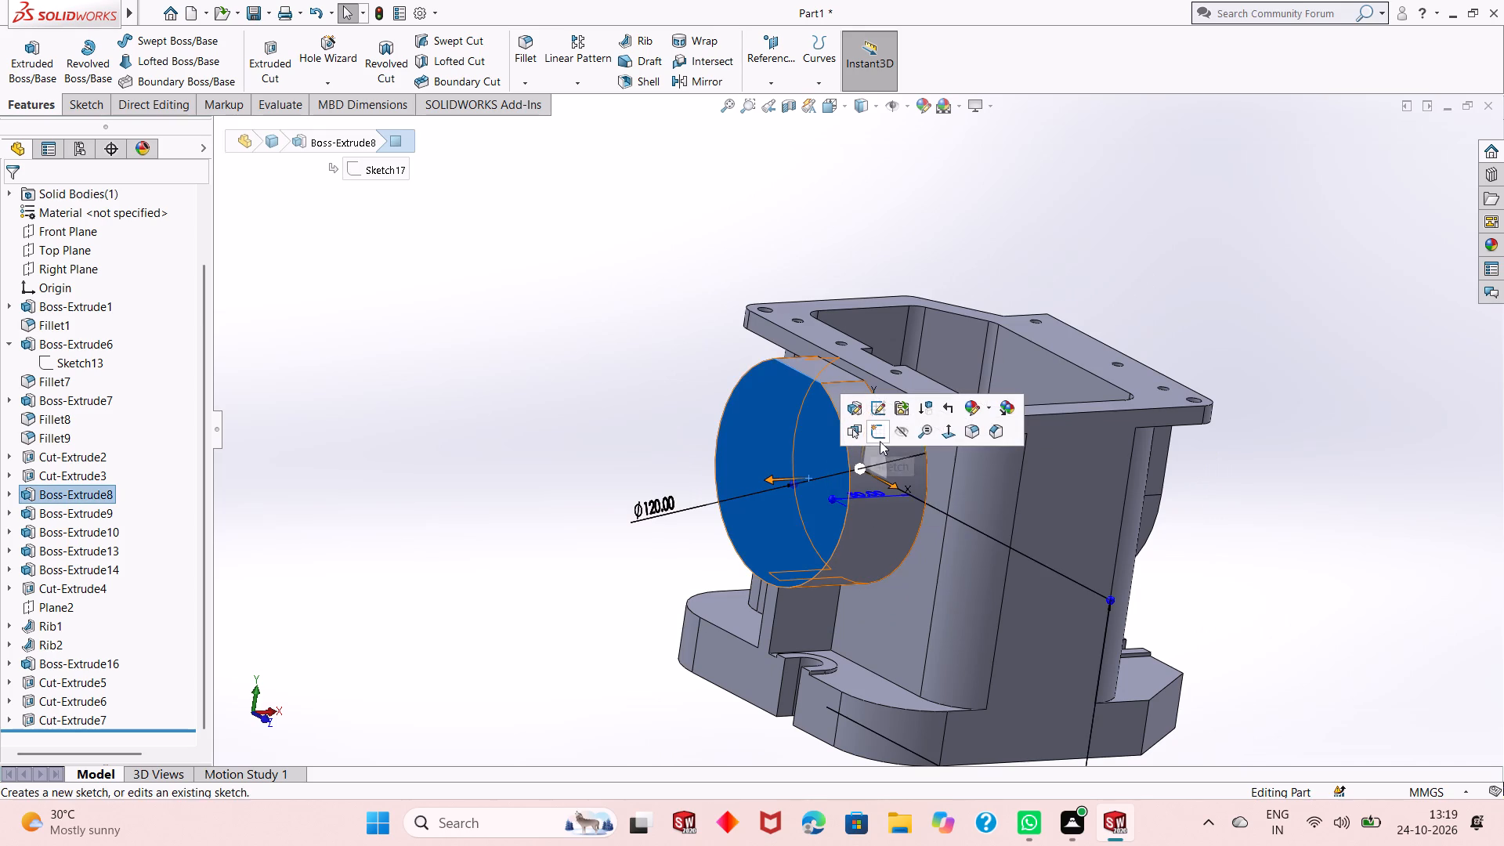
pyautogui.click(869, 433)
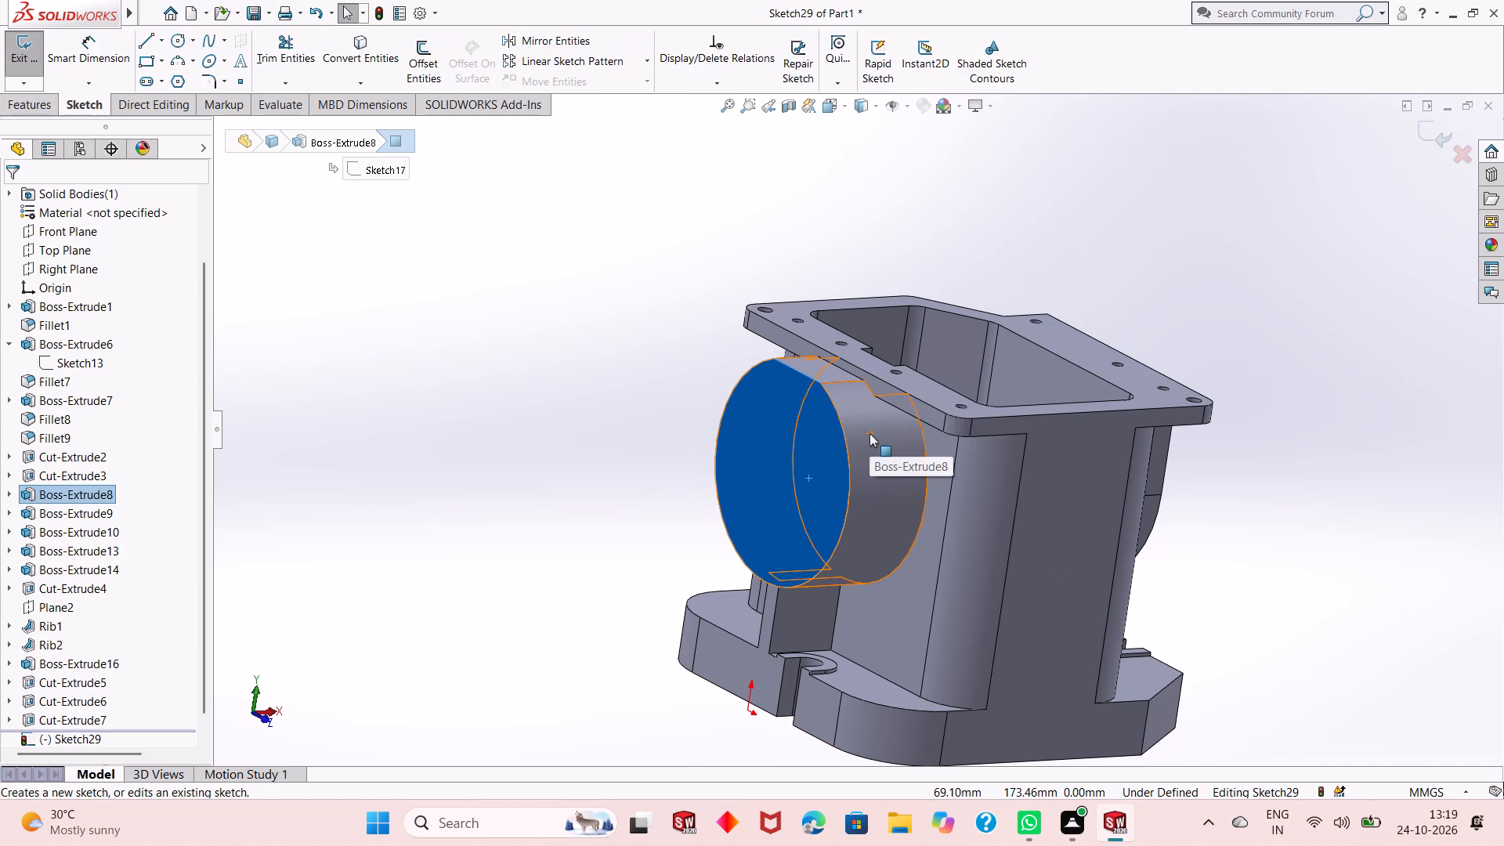
pyautogui.hotkey('ctrl', '8')
pyautogui.scroll(2, 1030, 375)
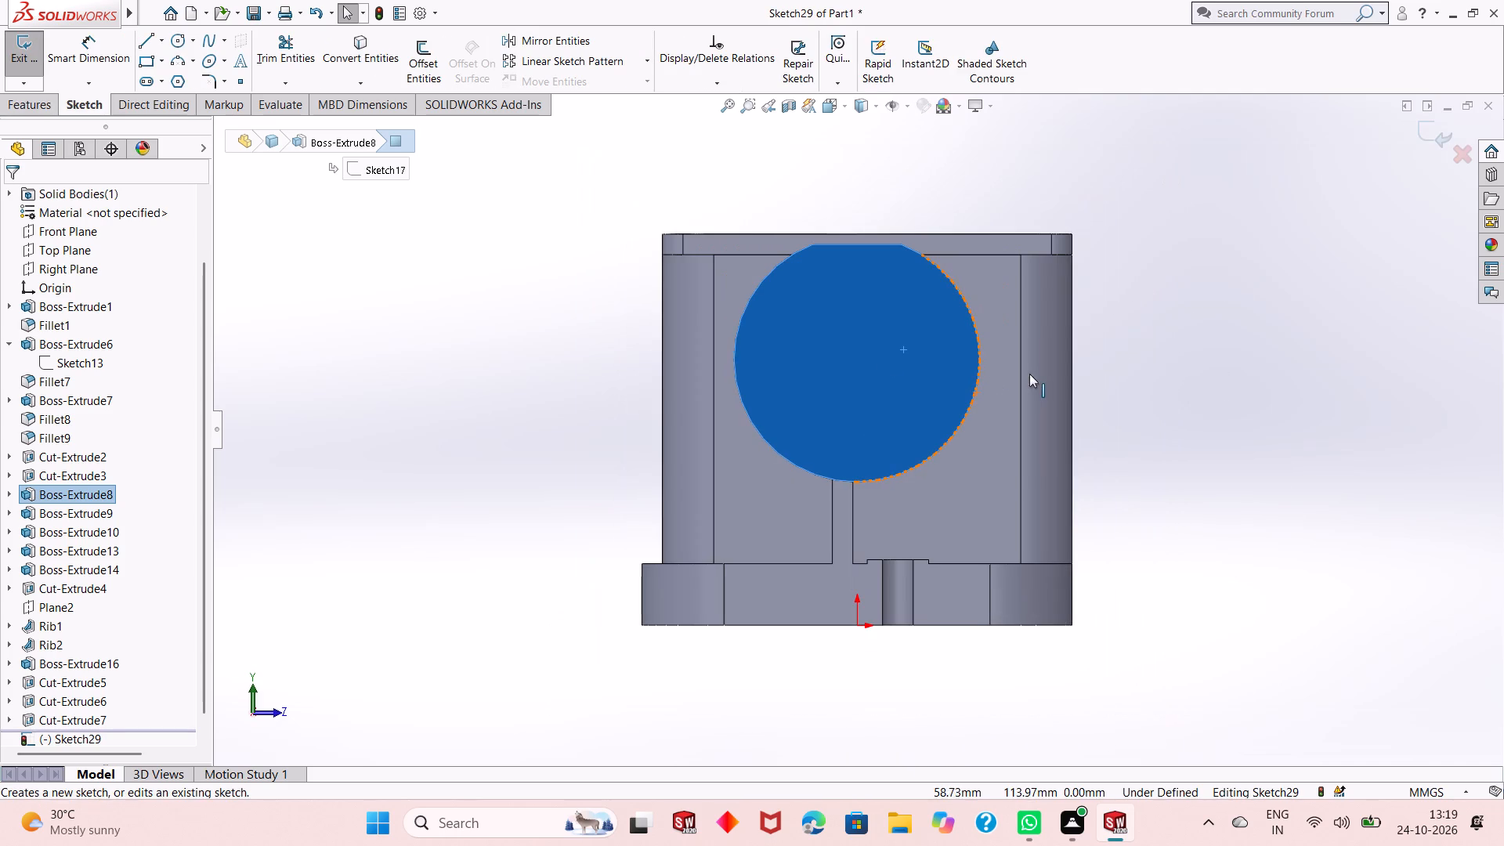
pyautogui.click(497, 255)
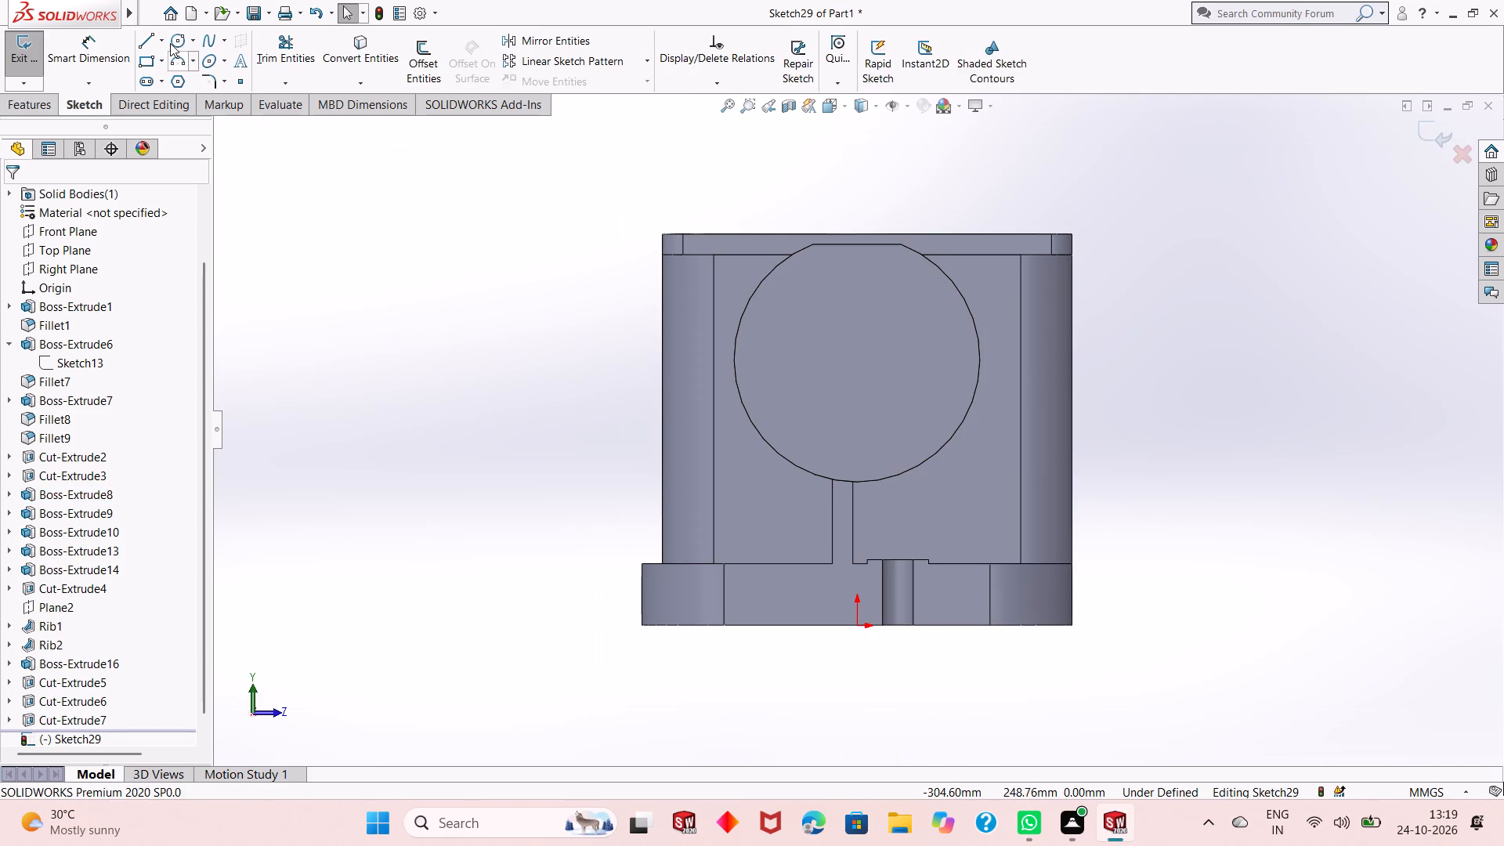
pyautogui.click(168, 42)
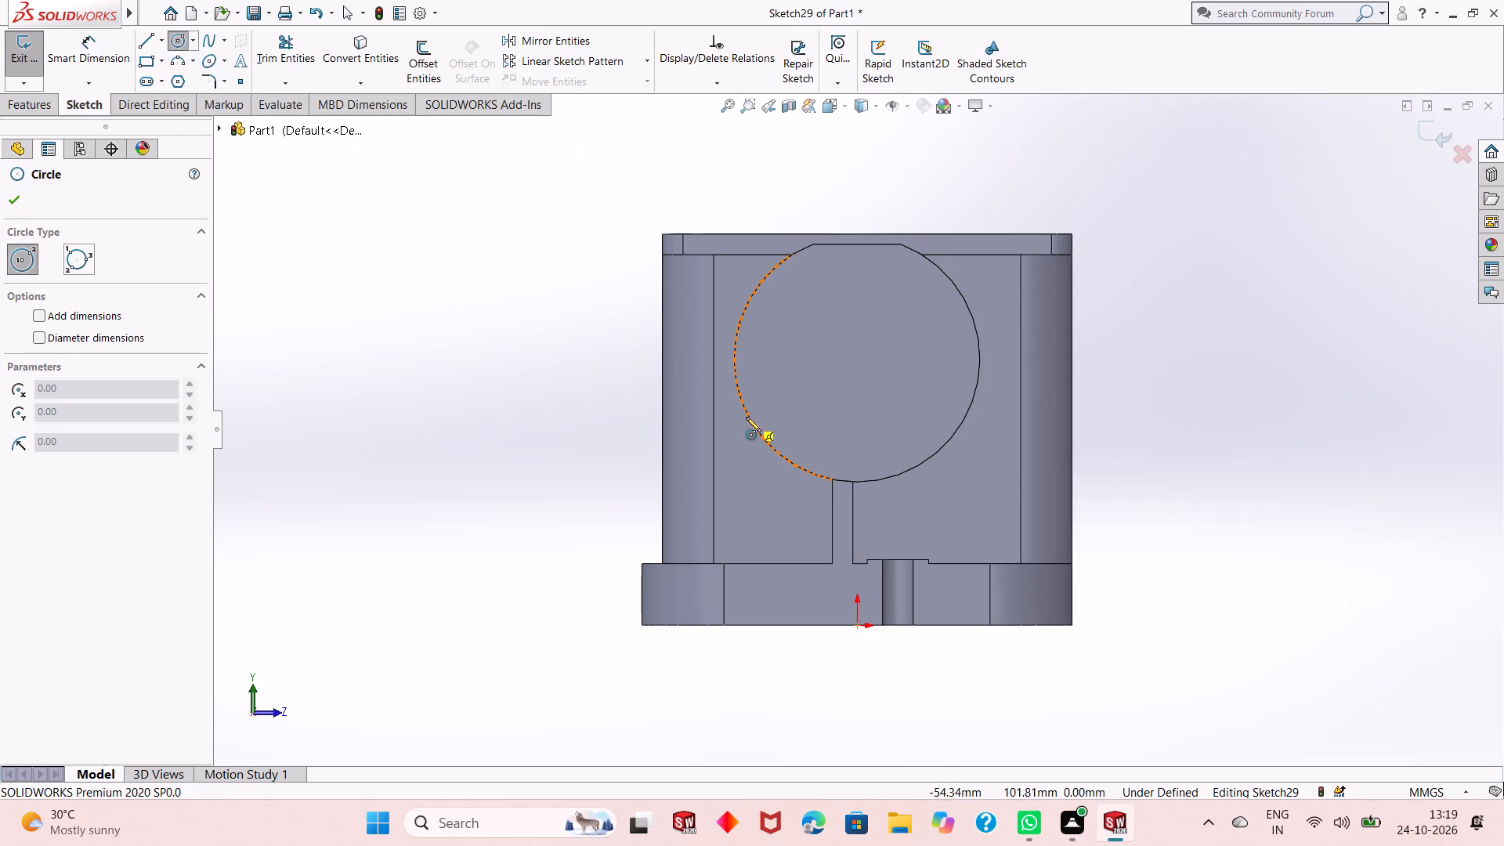
pyautogui.click(860, 360)
pyautogui.click(907, 292)
pyautogui.rightClick(427, 313)
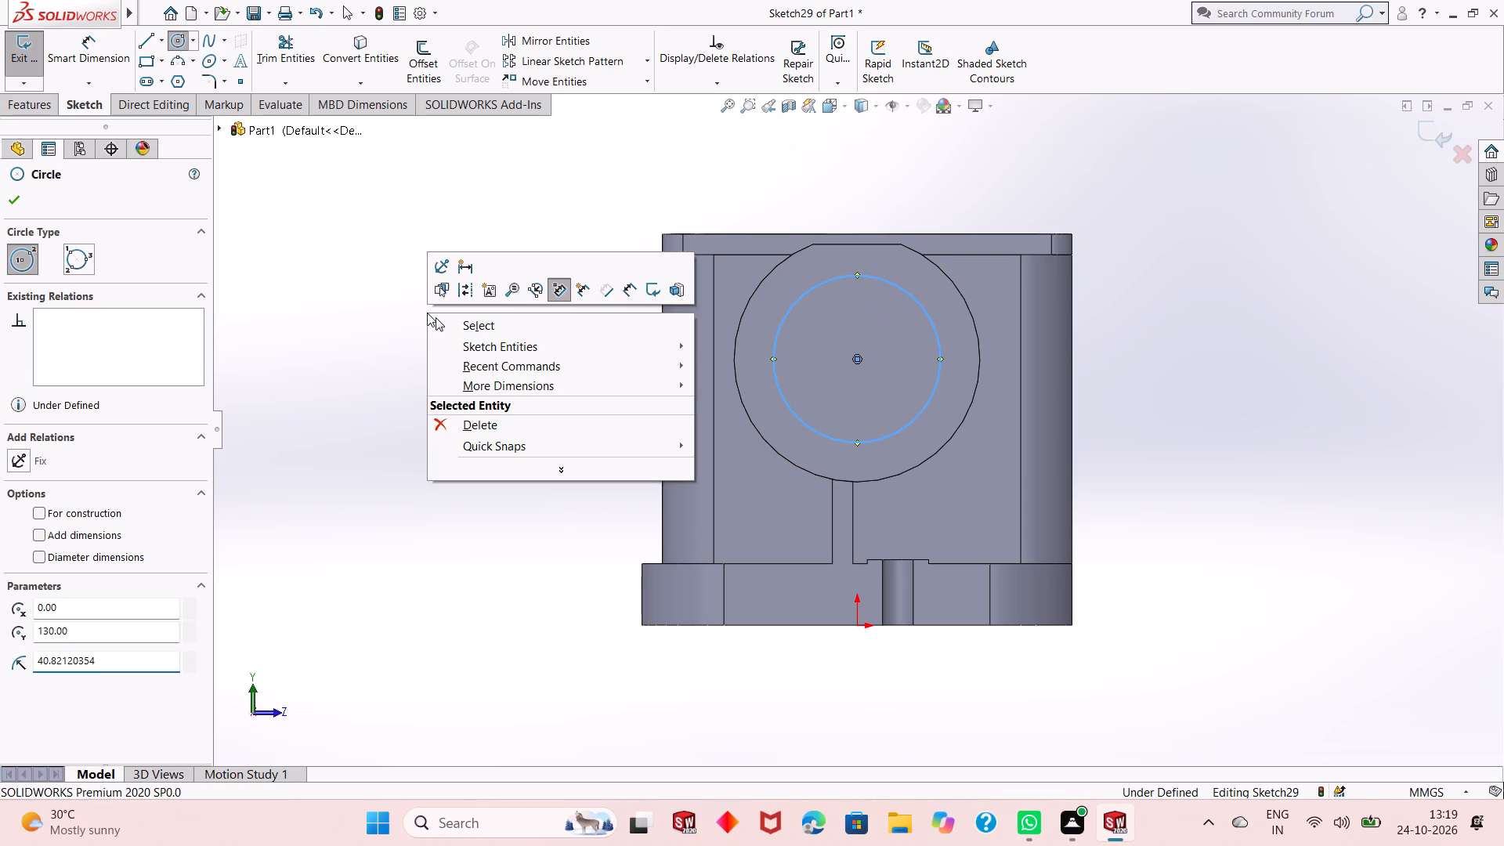
pyautogui.click(443, 325)
# Dimension the circle on the round boss's end face to a diameter of 80 mm.
pyautogui.click(118, 60)
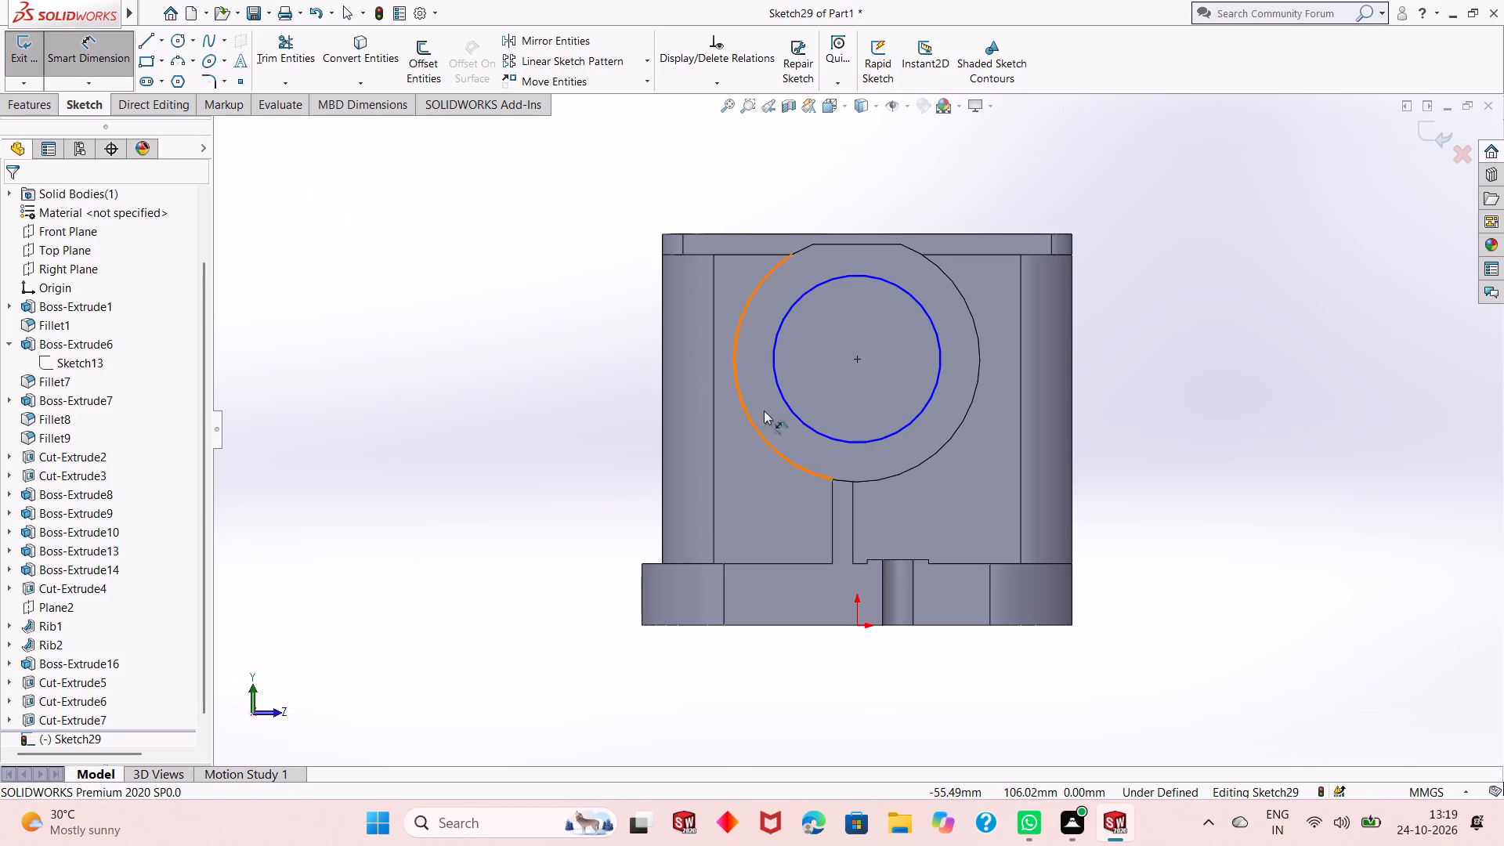
pyautogui.click(801, 419)
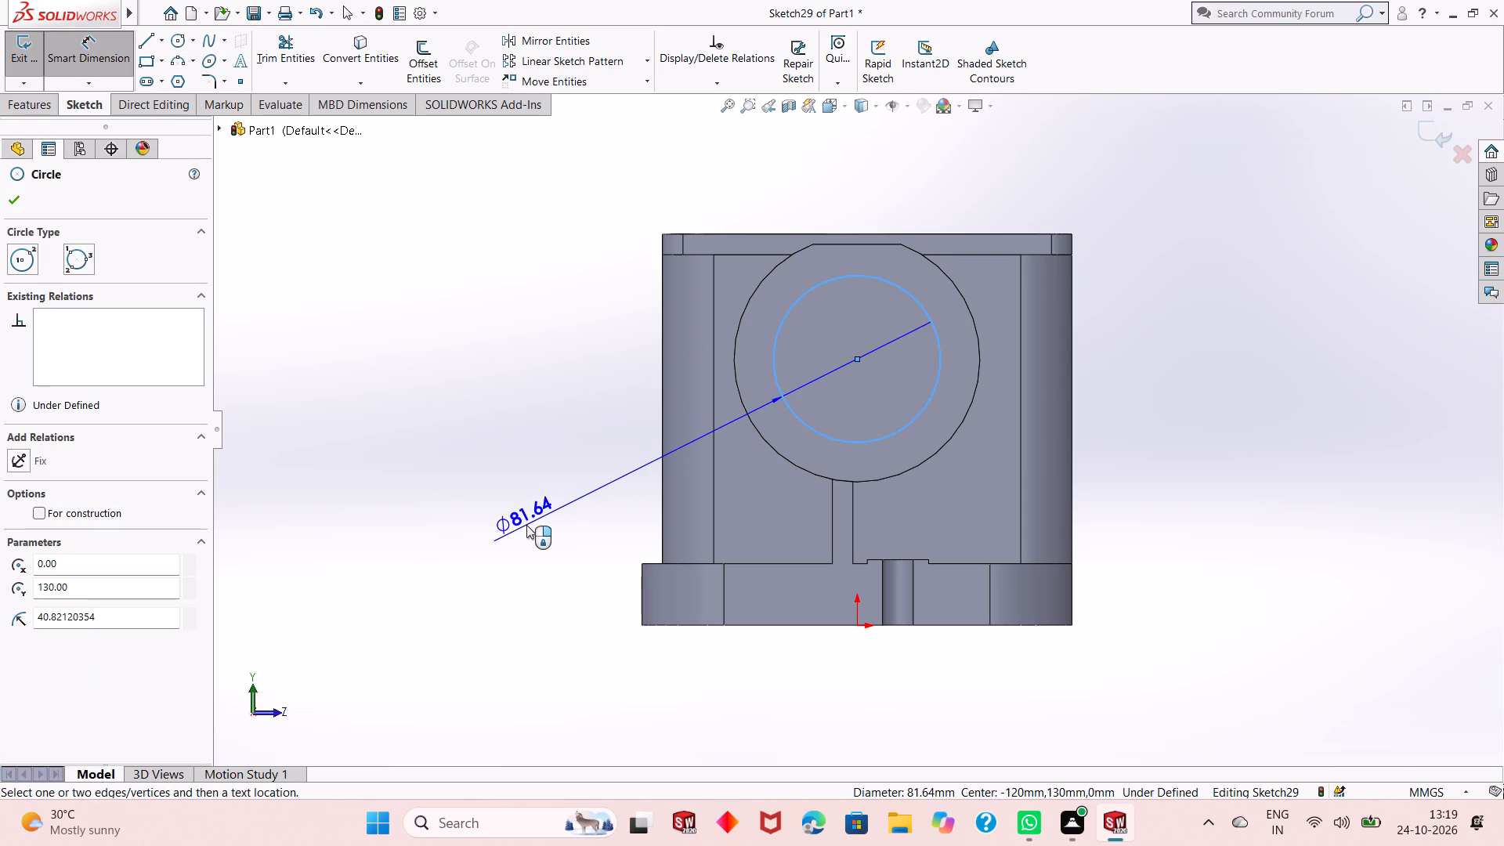
pyautogui.click(526, 525)
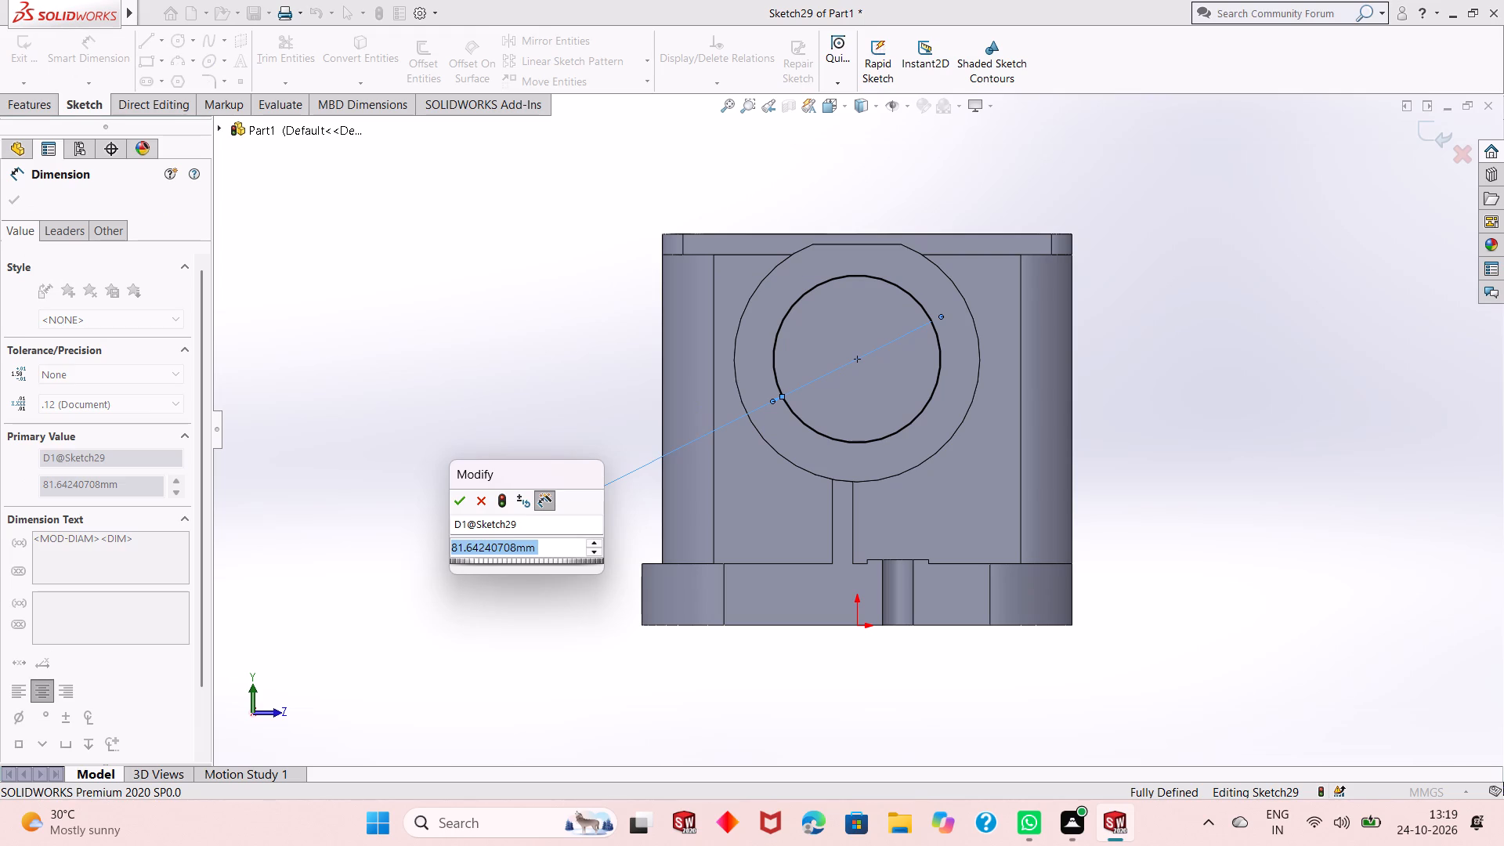
pyautogui.write('80')
pyautogui.press('Return')
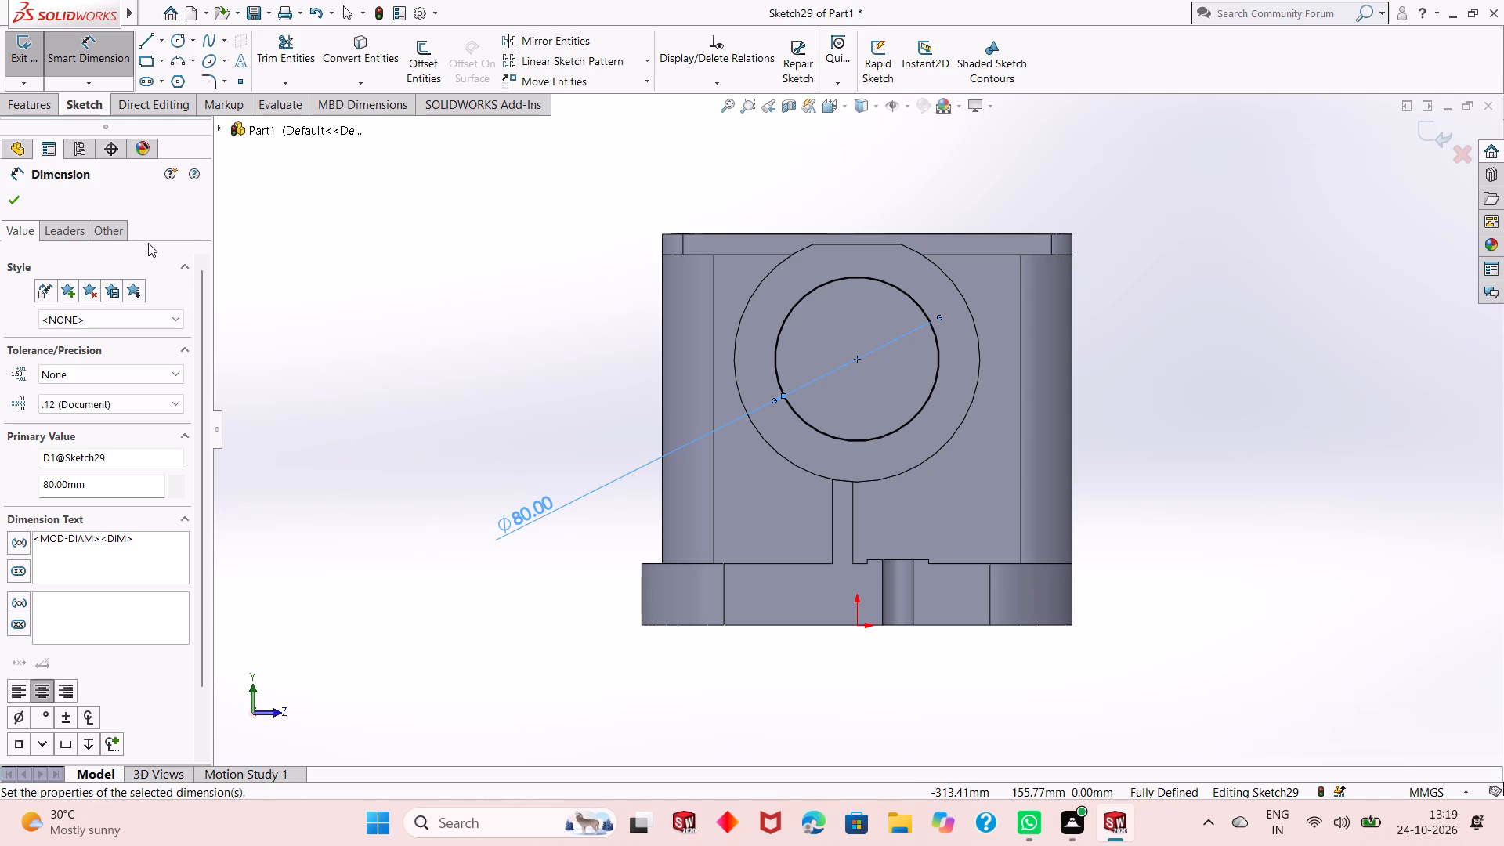
pyautogui.click(13, 197)
# Cut-extrude the 80 mm circle through the round boss with the Up To Next end condition.
pyautogui.click(34, 108)
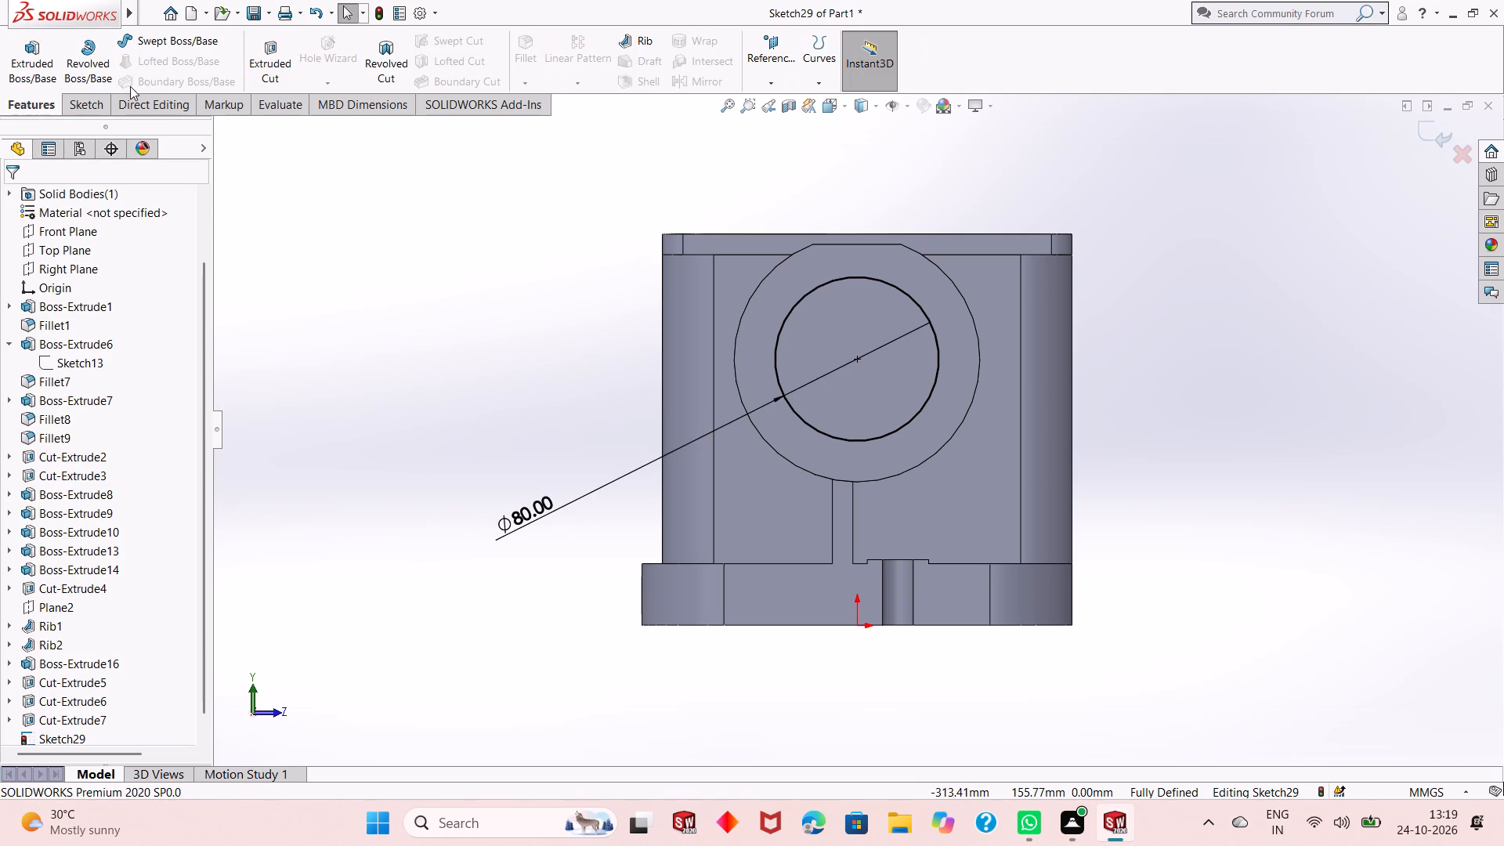
pyautogui.click(269, 70)
pyautogui.moveTo(621, 335); pyautogui.dragTo(504, 570, button='middle')
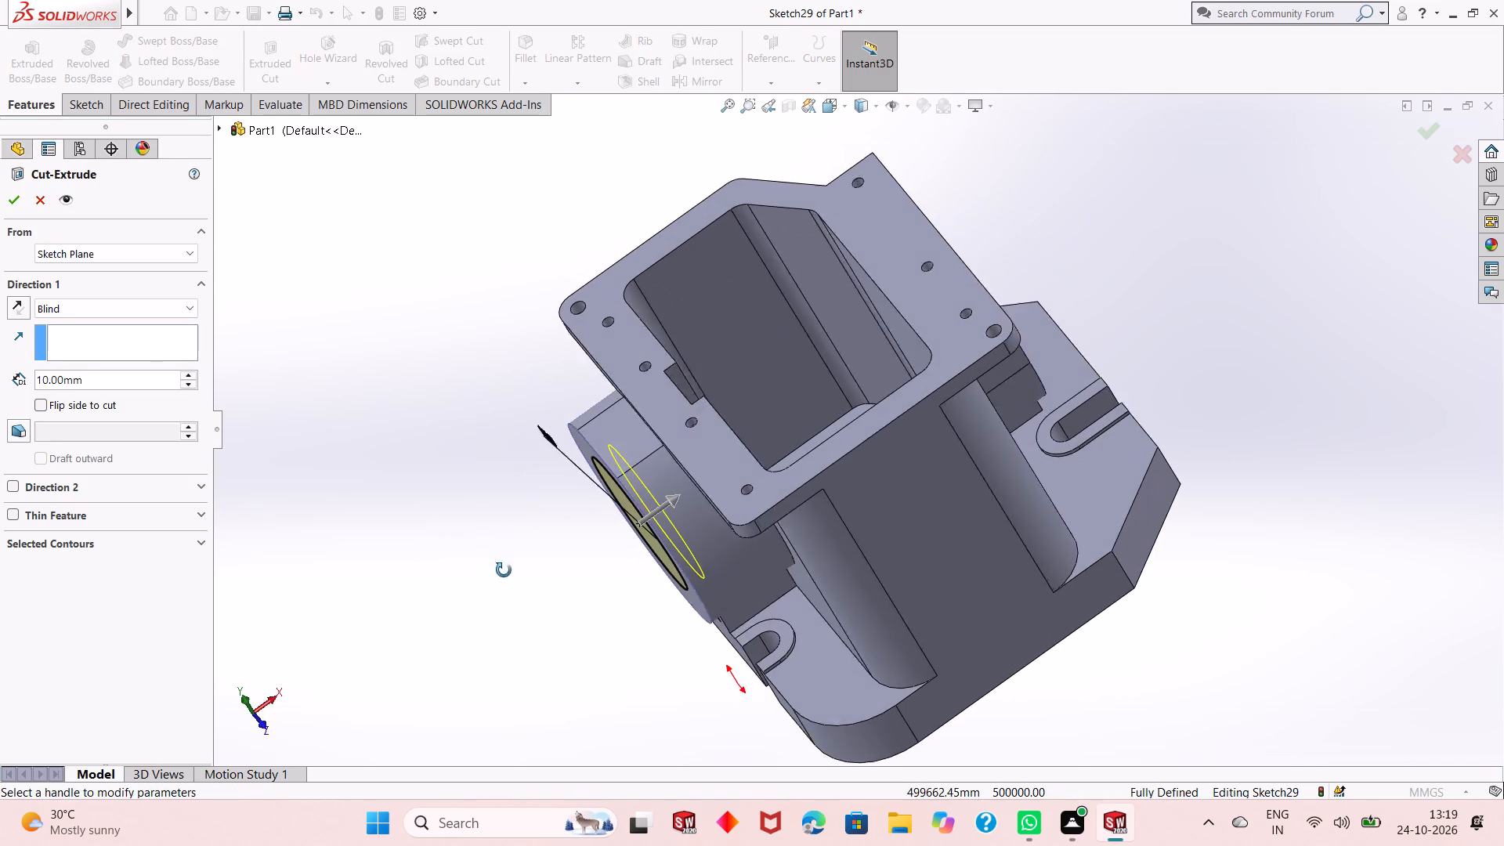
pyautogui.moveTo(504, 570); pyautogui.dragTo(501, 602, button='middle')
pyautogui.click(107, 304)
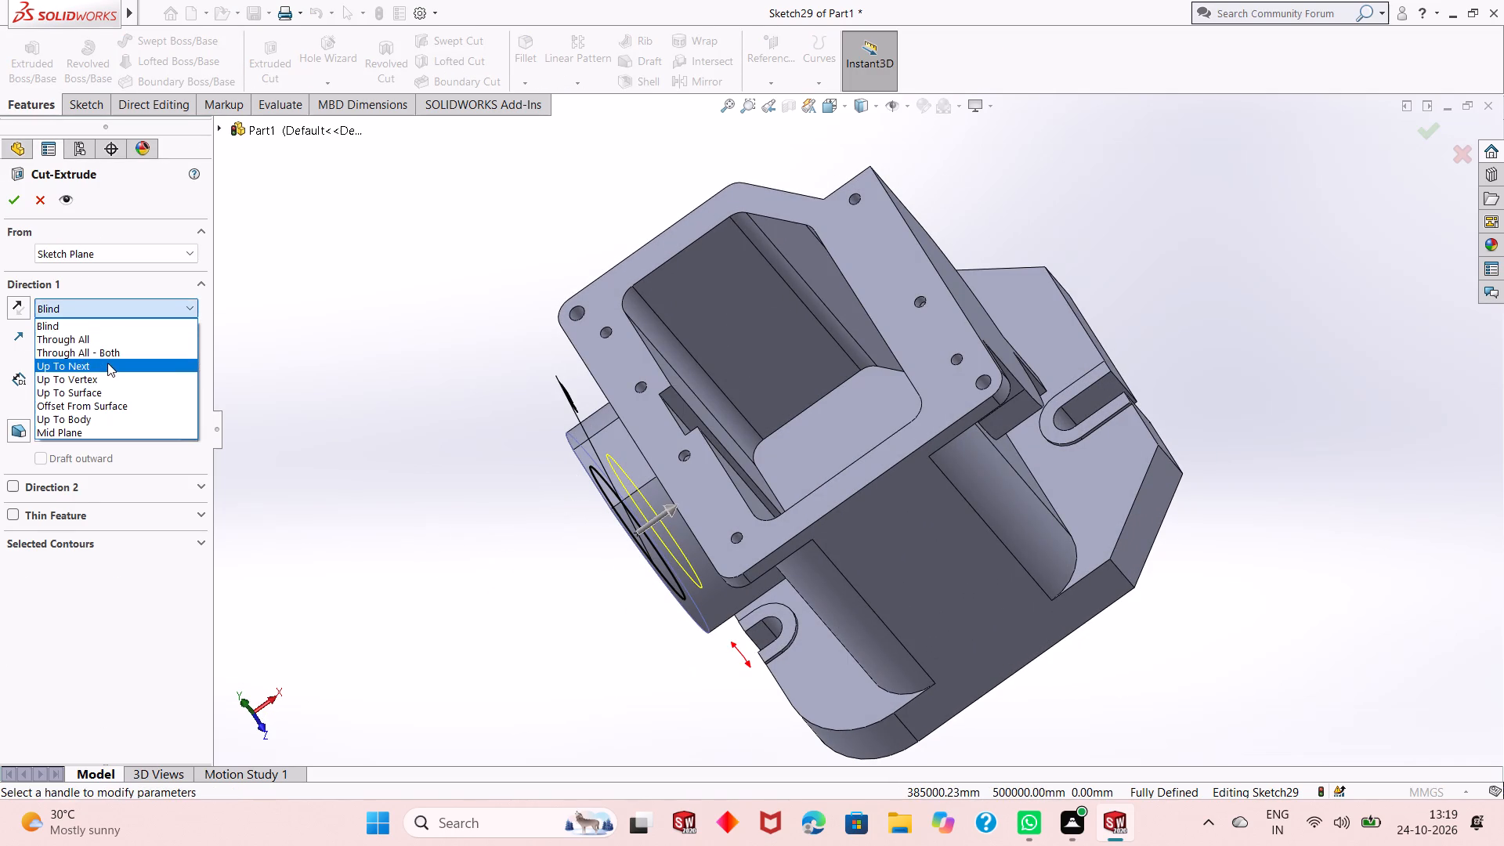
pyautogui.click(107, 363)
pyautogui.click(11, 210)
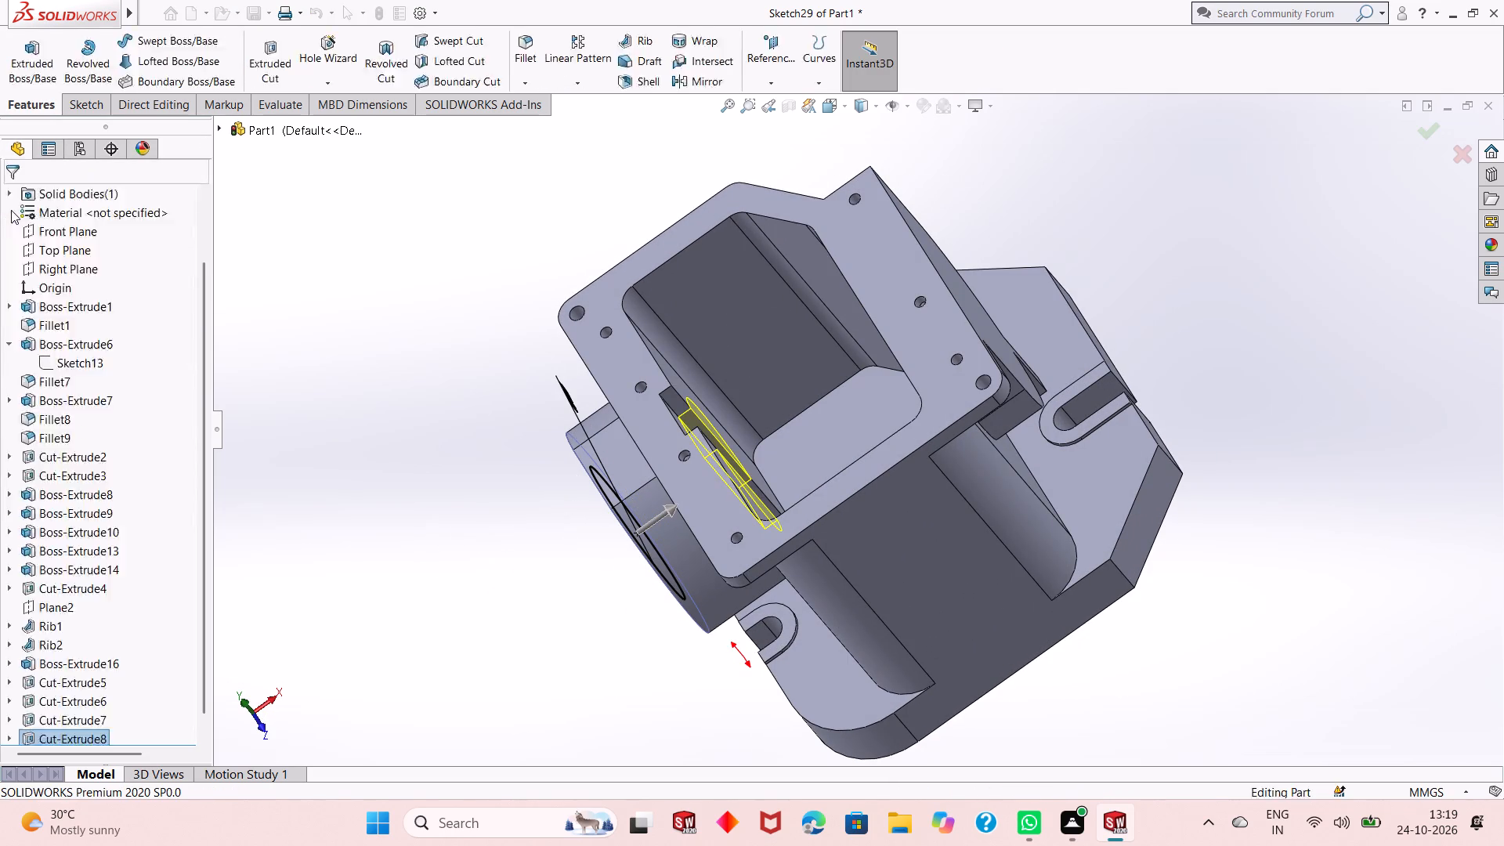
# Start a new sketch on the round boss's ring face and draw a concentric circle about 99 mm in diameter.
pyautogui.moveTo(501, 411); pyautogui.dragTo(579, 258, button='middle')
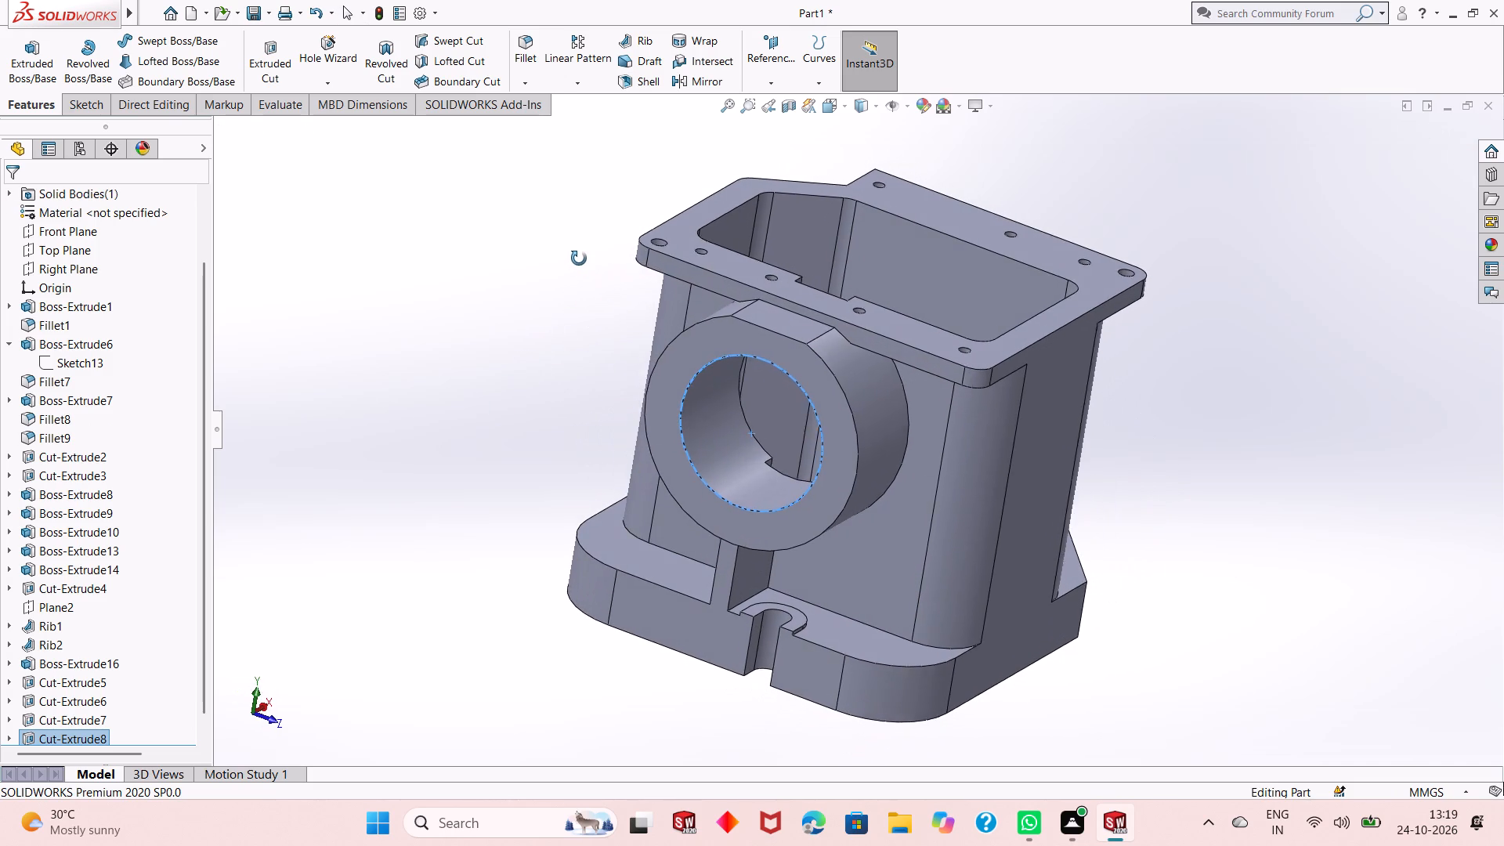
pyautogui.moveTo(579, 258); pyautogui.dragTo(578, 258, button='middle')
pyautogui.click(566, 322)
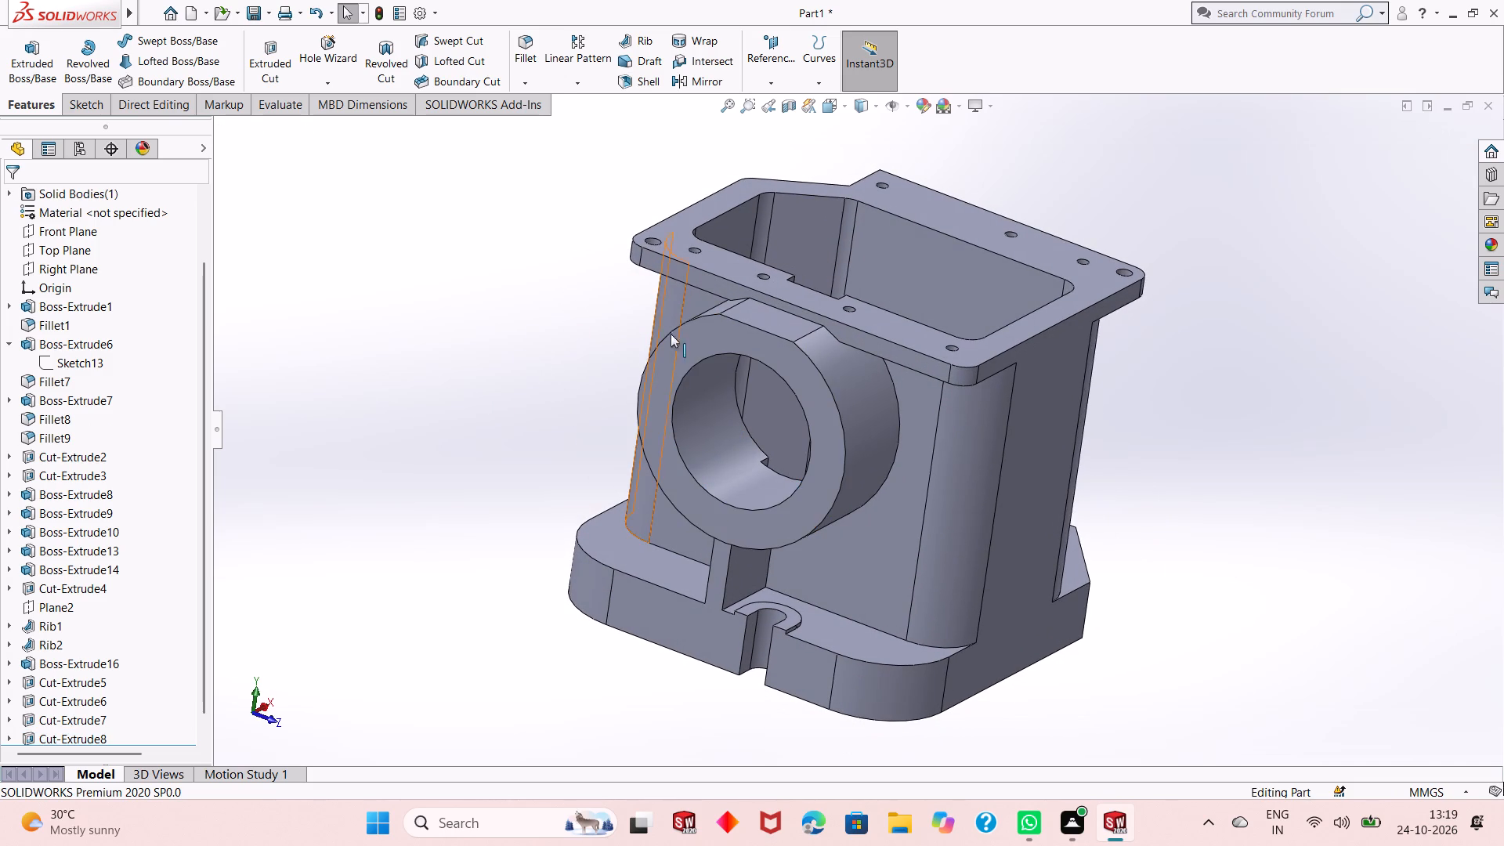
pyautogui.click(678, 345)
pyautogui.click(753, 299)
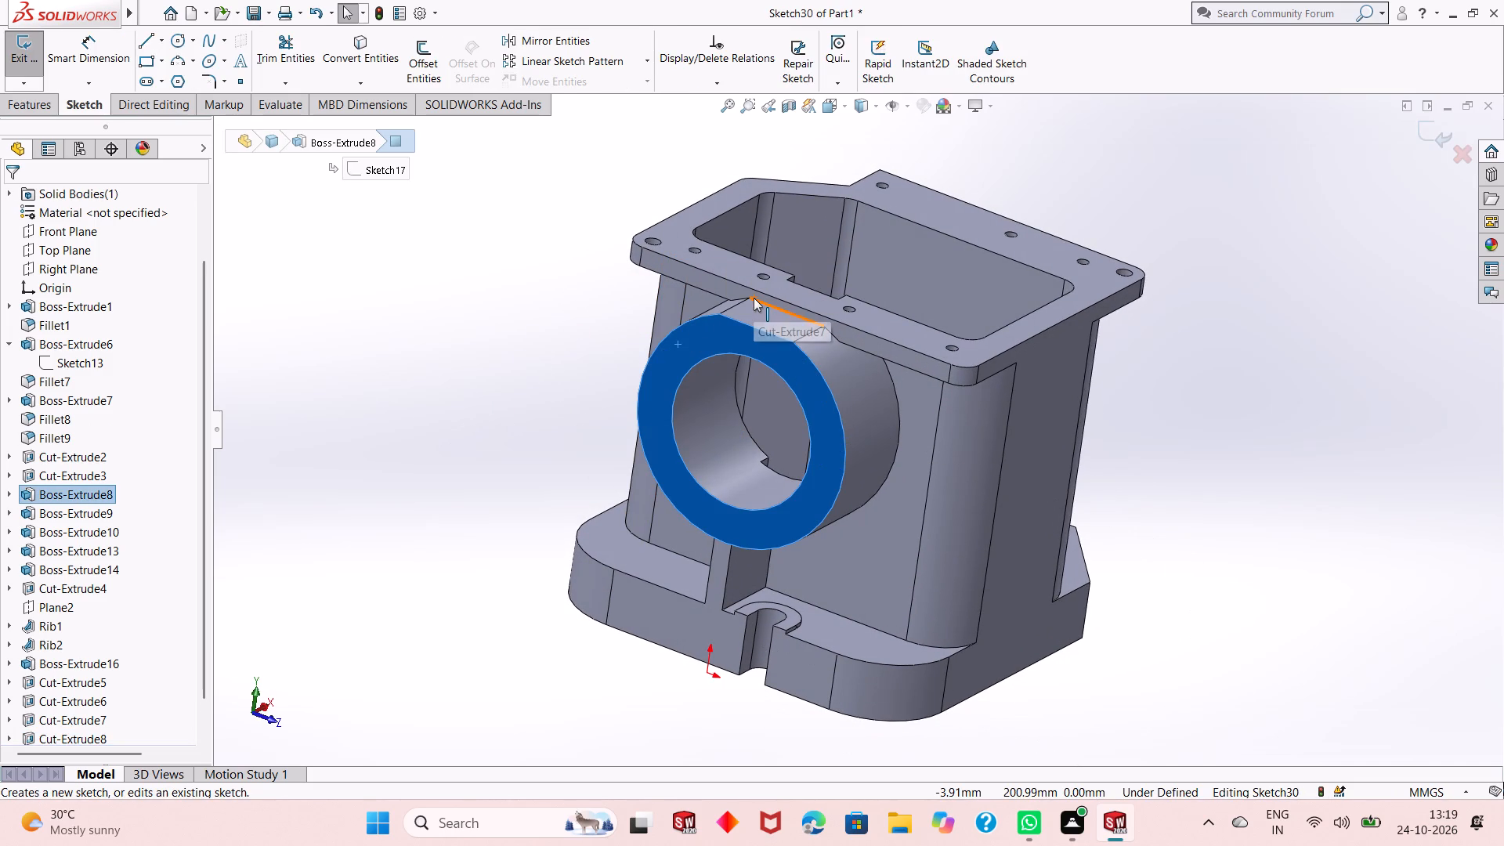
pyautogui.hotkey('ctrl', '8')
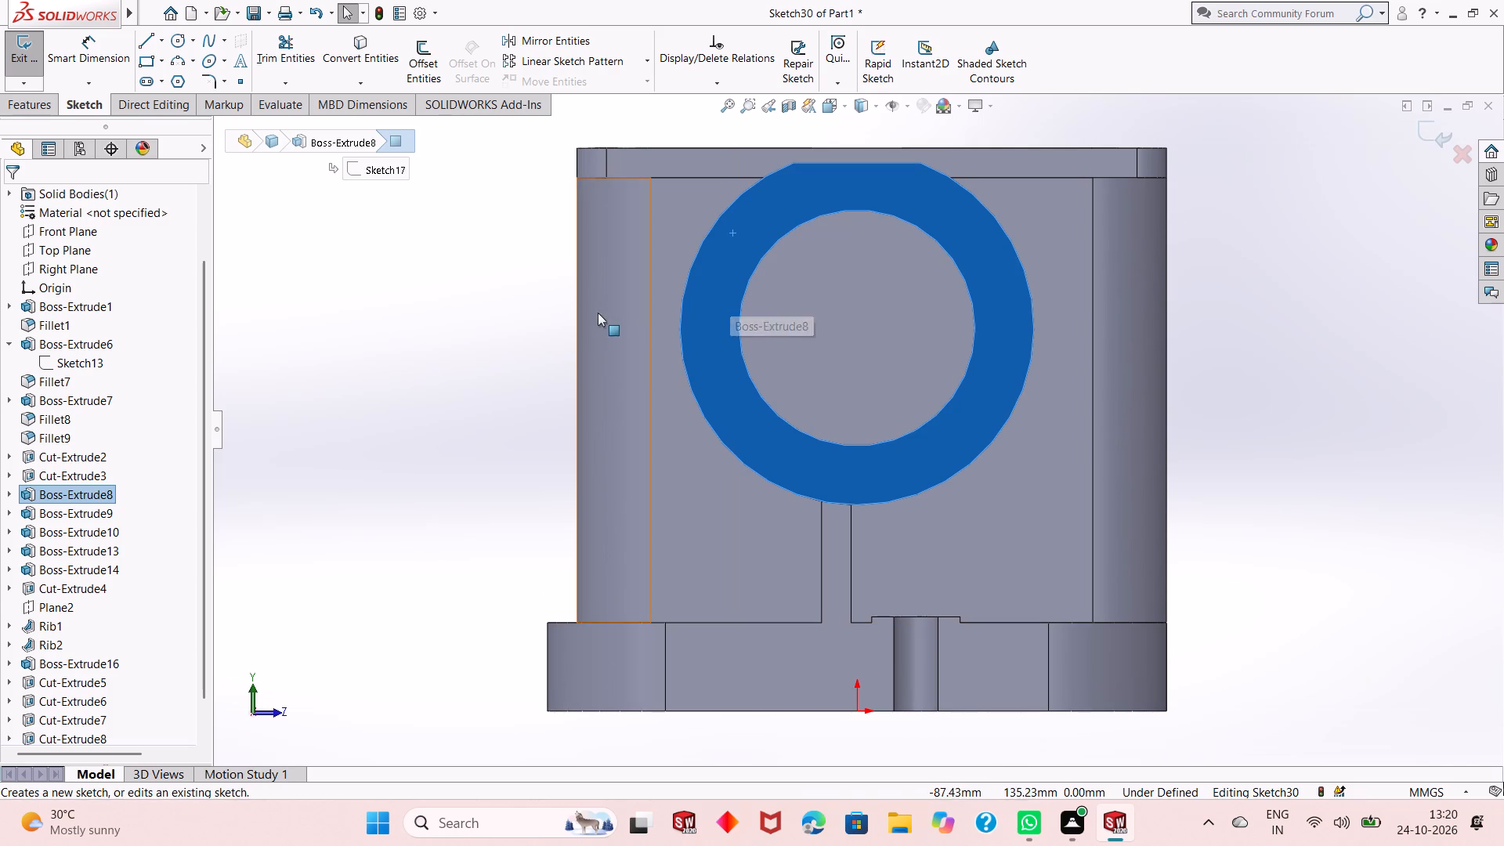
pyautogui.click(546, 316)
pyautogui.scroll(1, 832, 315)
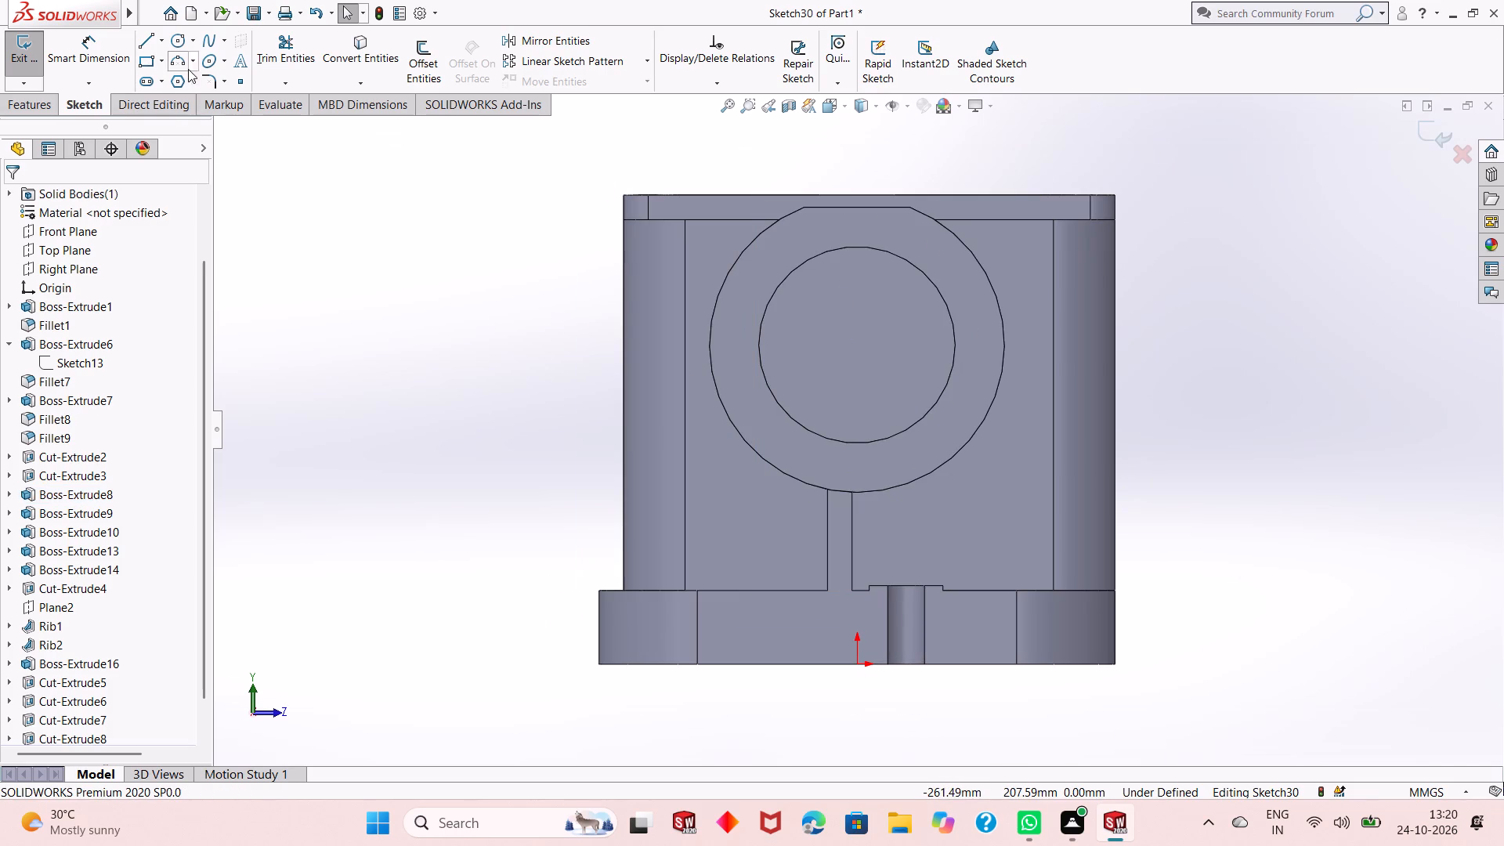
pyautogui.click(185, 43)
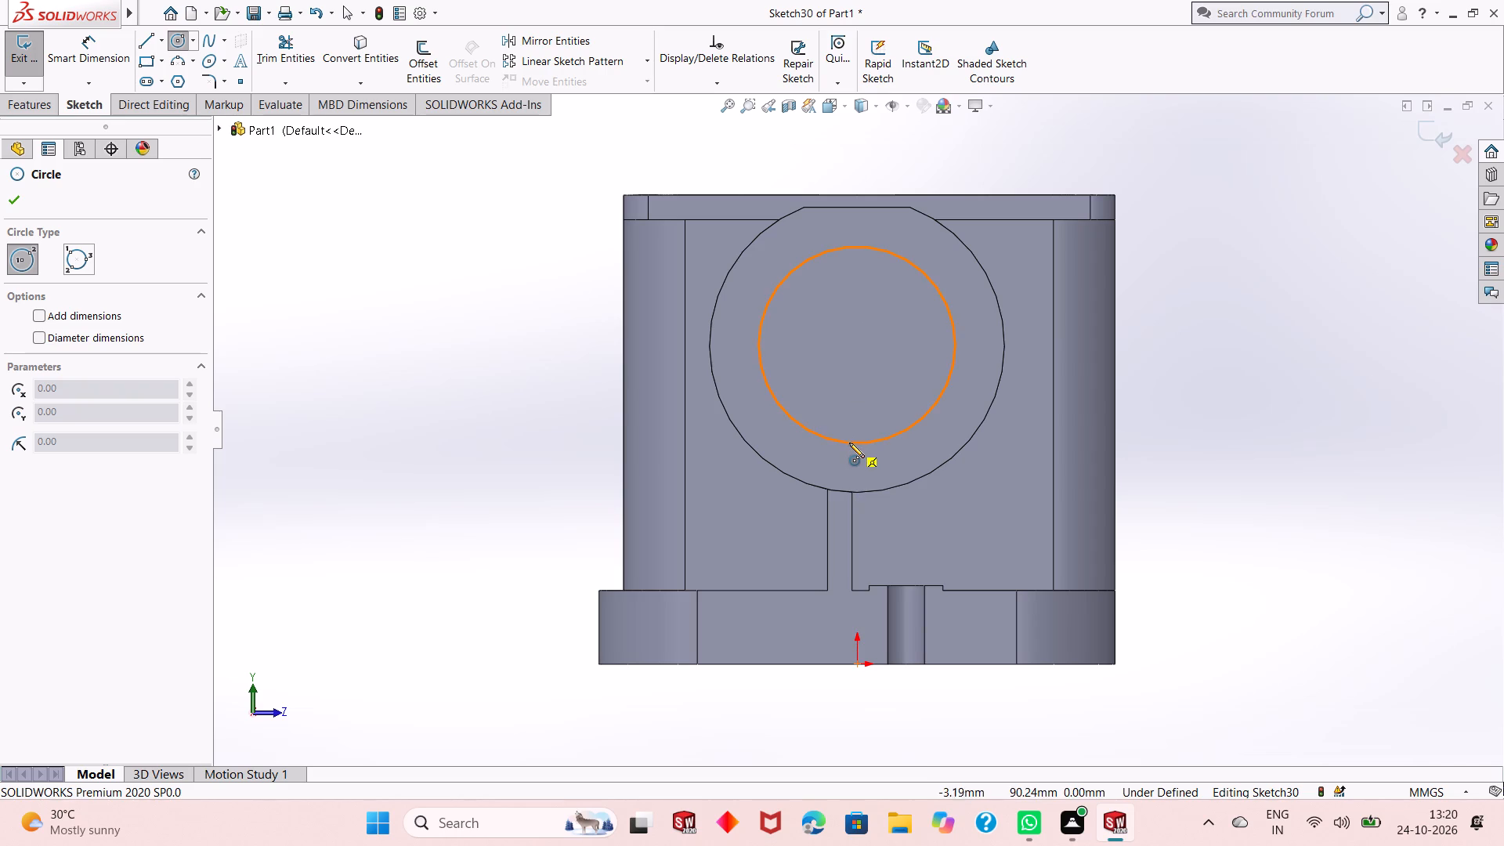
pyautogui.click(859, 342)
pyautogui.click(928, 246)
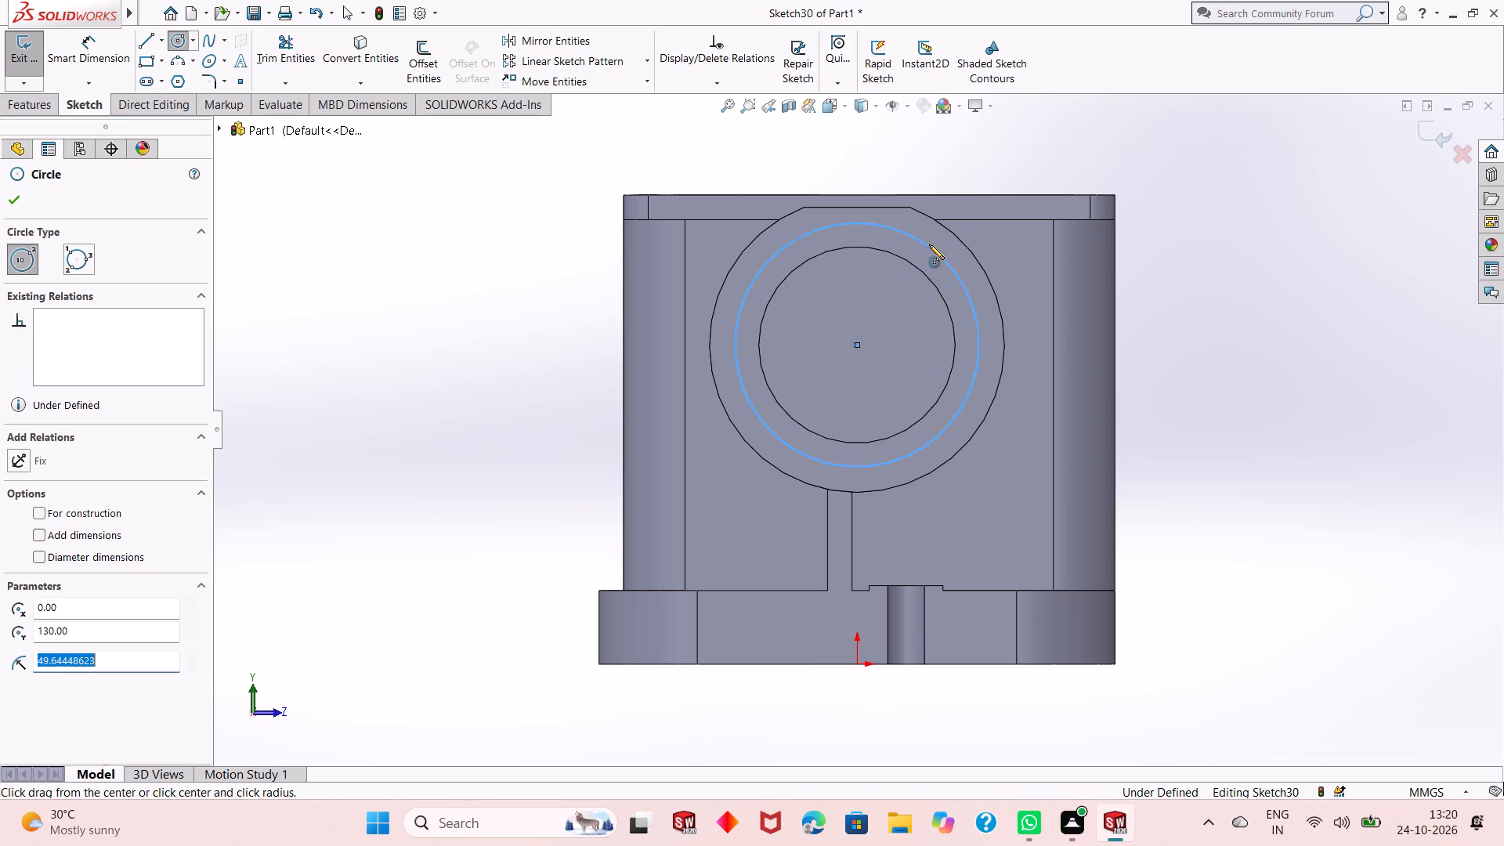
pyautogui.rightClick(399, 264)
pyautogui.click(429, 283)
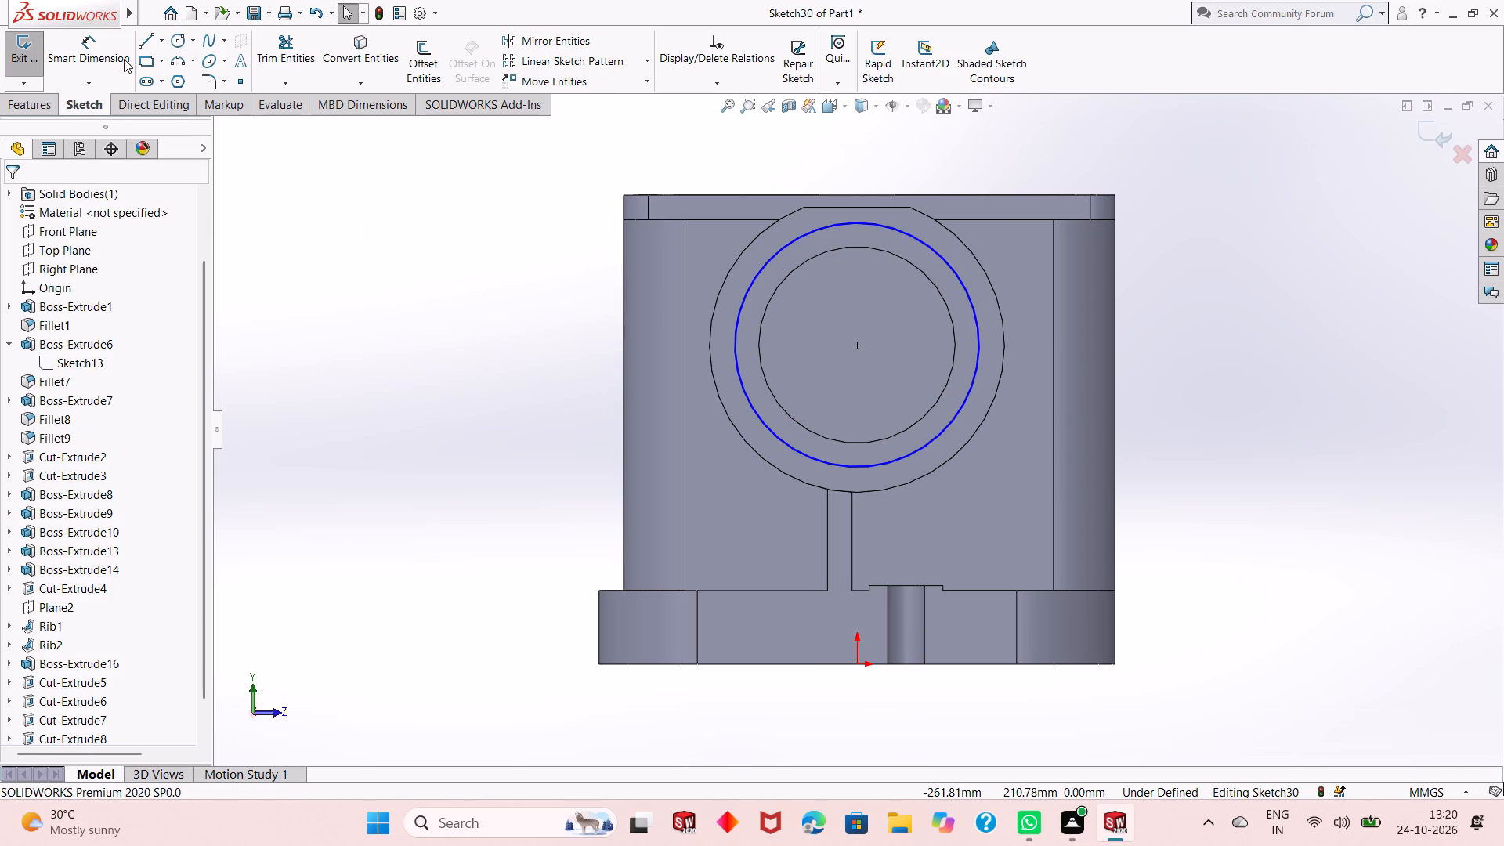
# Dimension the new concentric circle on the ring face to a diameter of 100 mm.
pyautogui.click(115, 53)
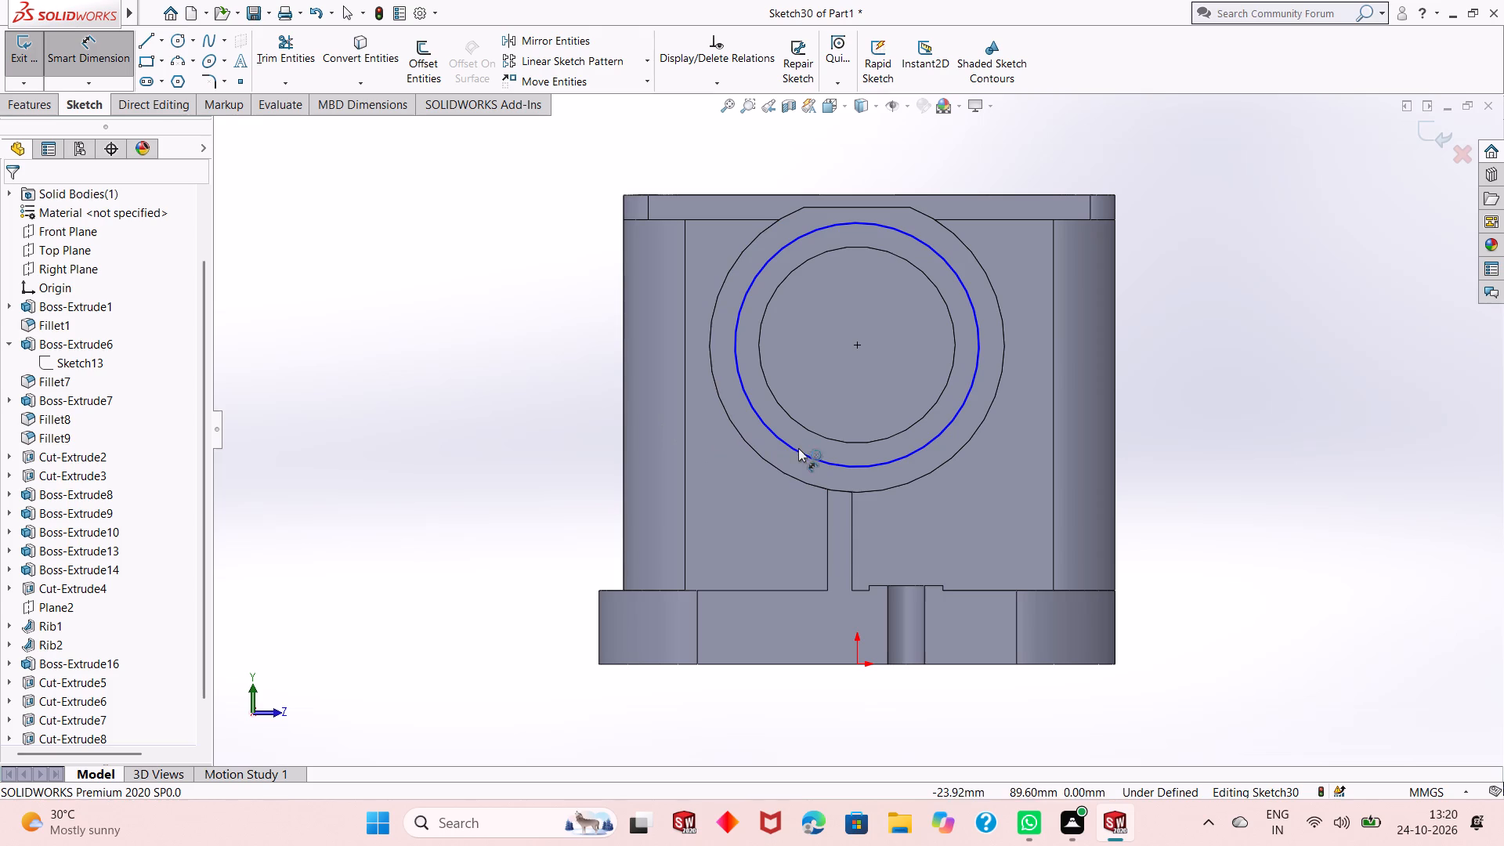
pyautogui.click(798, 450)
pyautogui.click(555, 551)
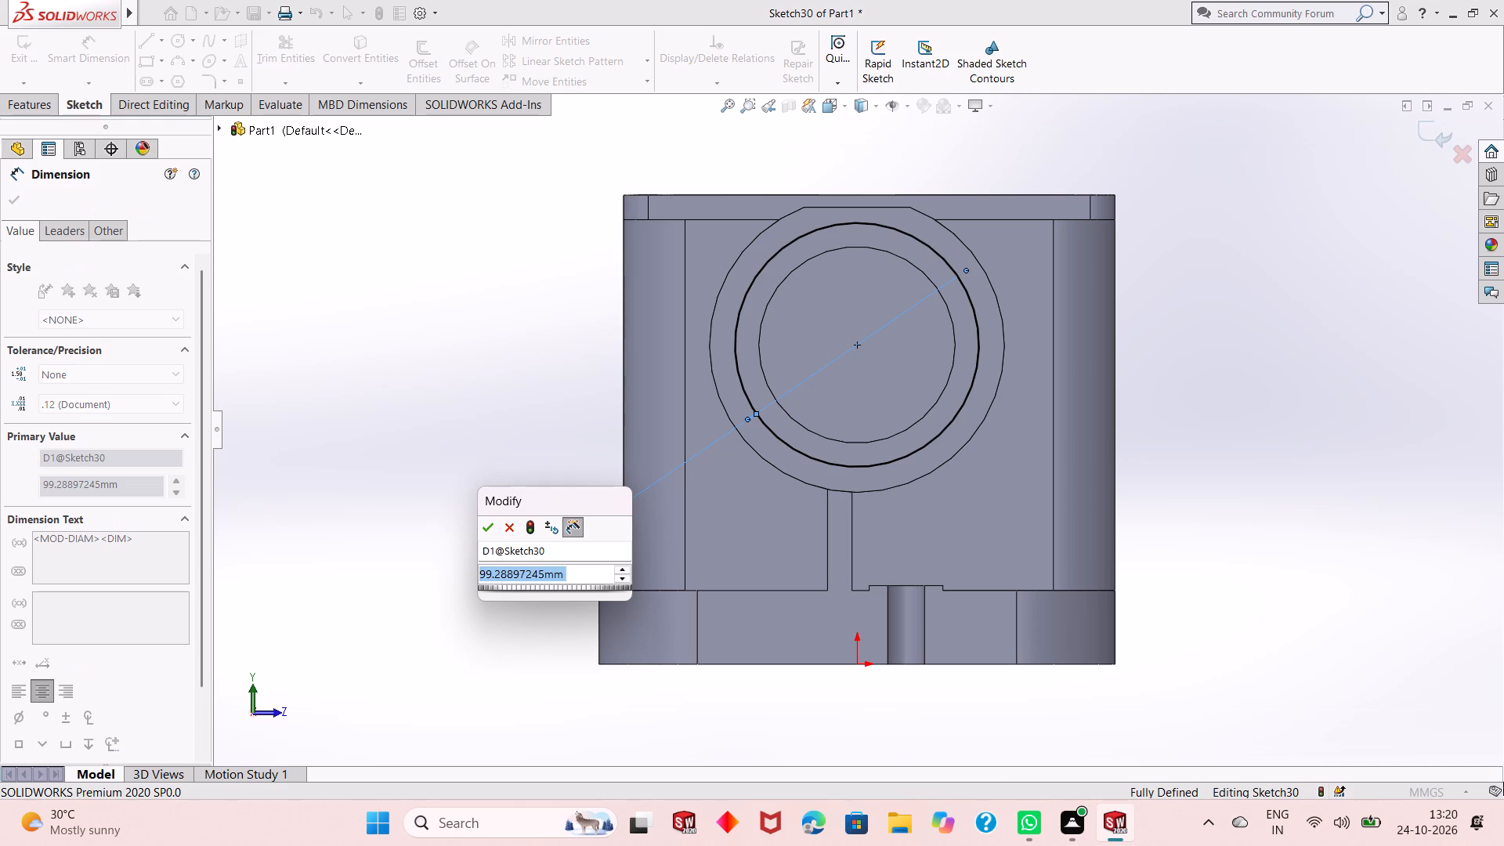
pyautogui.write('100')
pyautogui.press('Return')
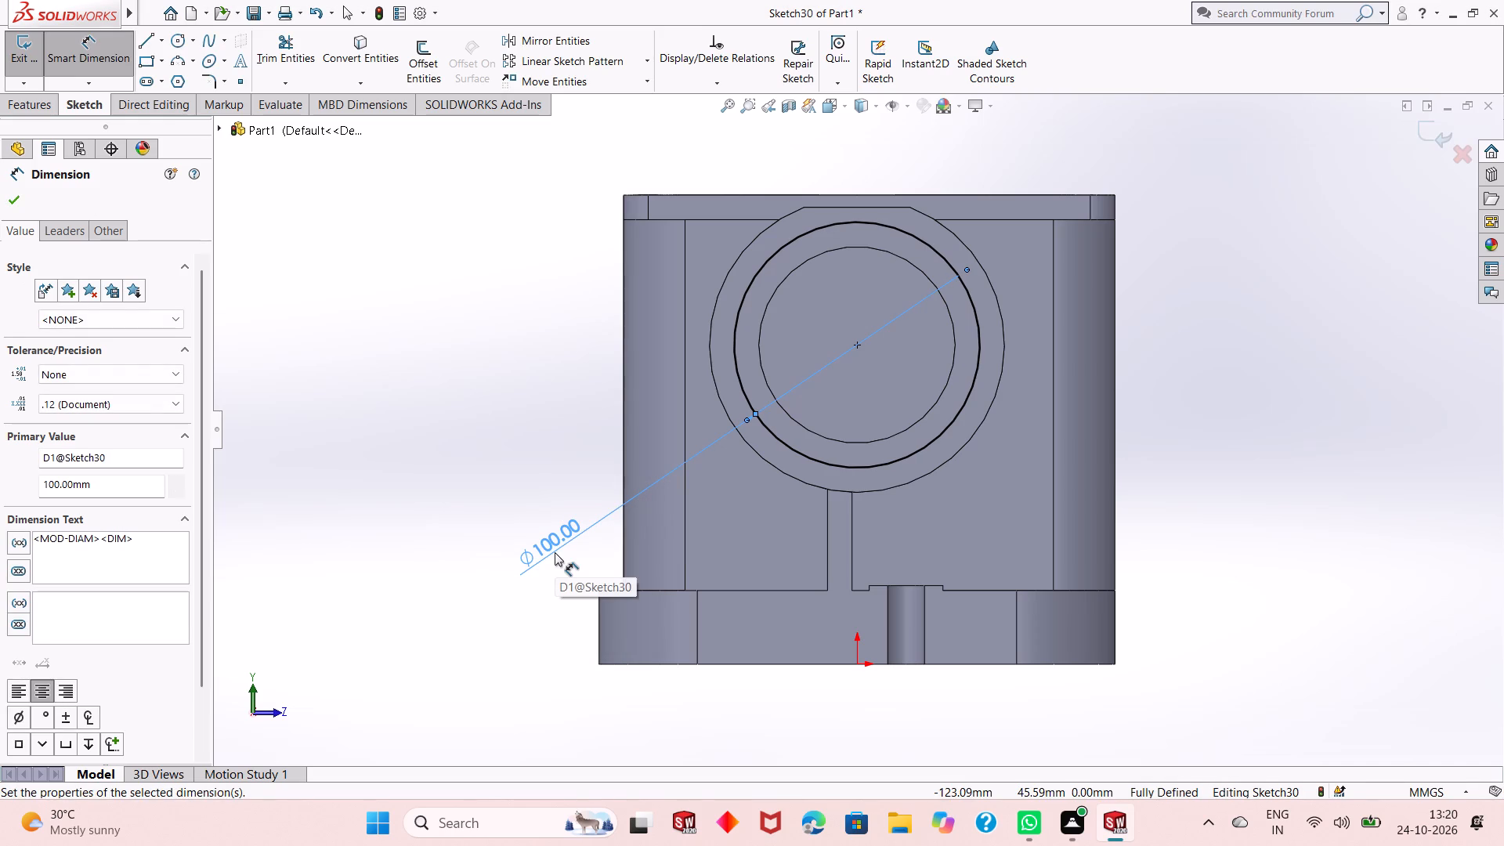
pyautogui.rightClick(390, 307)
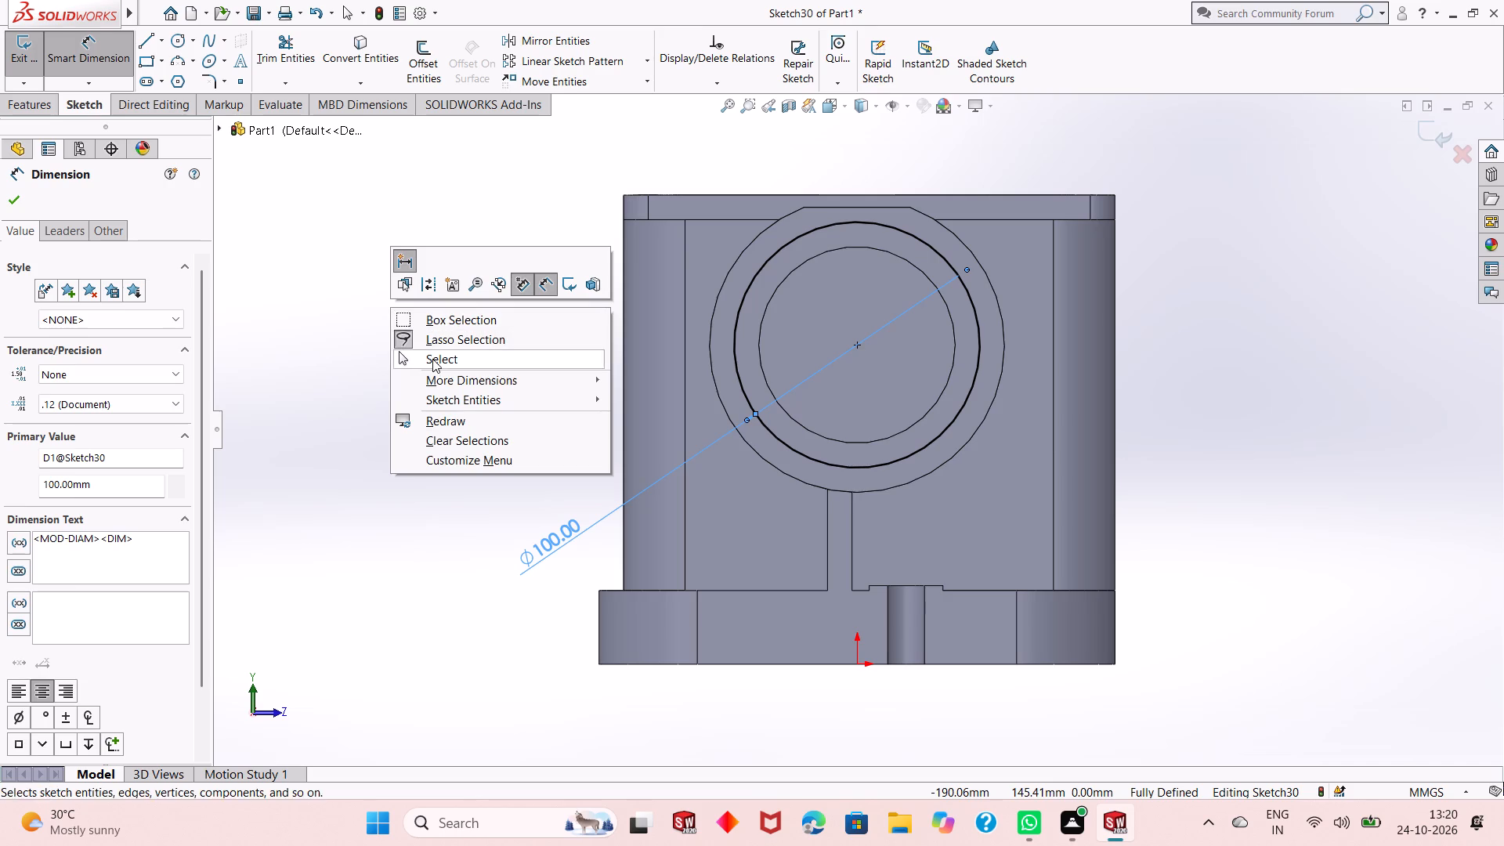
pyautogui.click(433, 360)
# Convert the 100 mm circle to construction geometry.
pyautogui.click(766, 265)
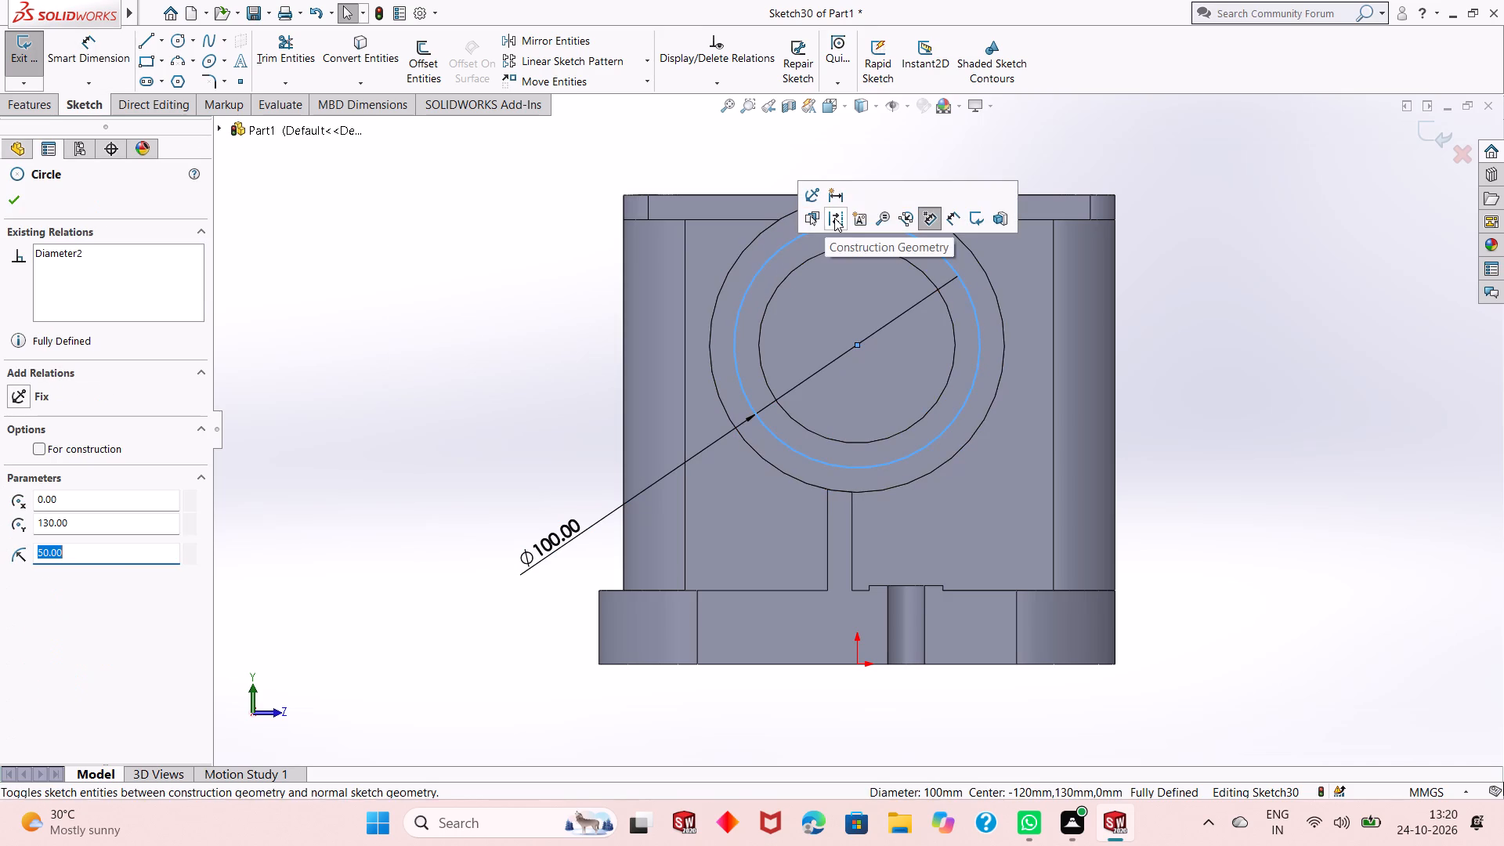
pyautogui.click(834, 218)
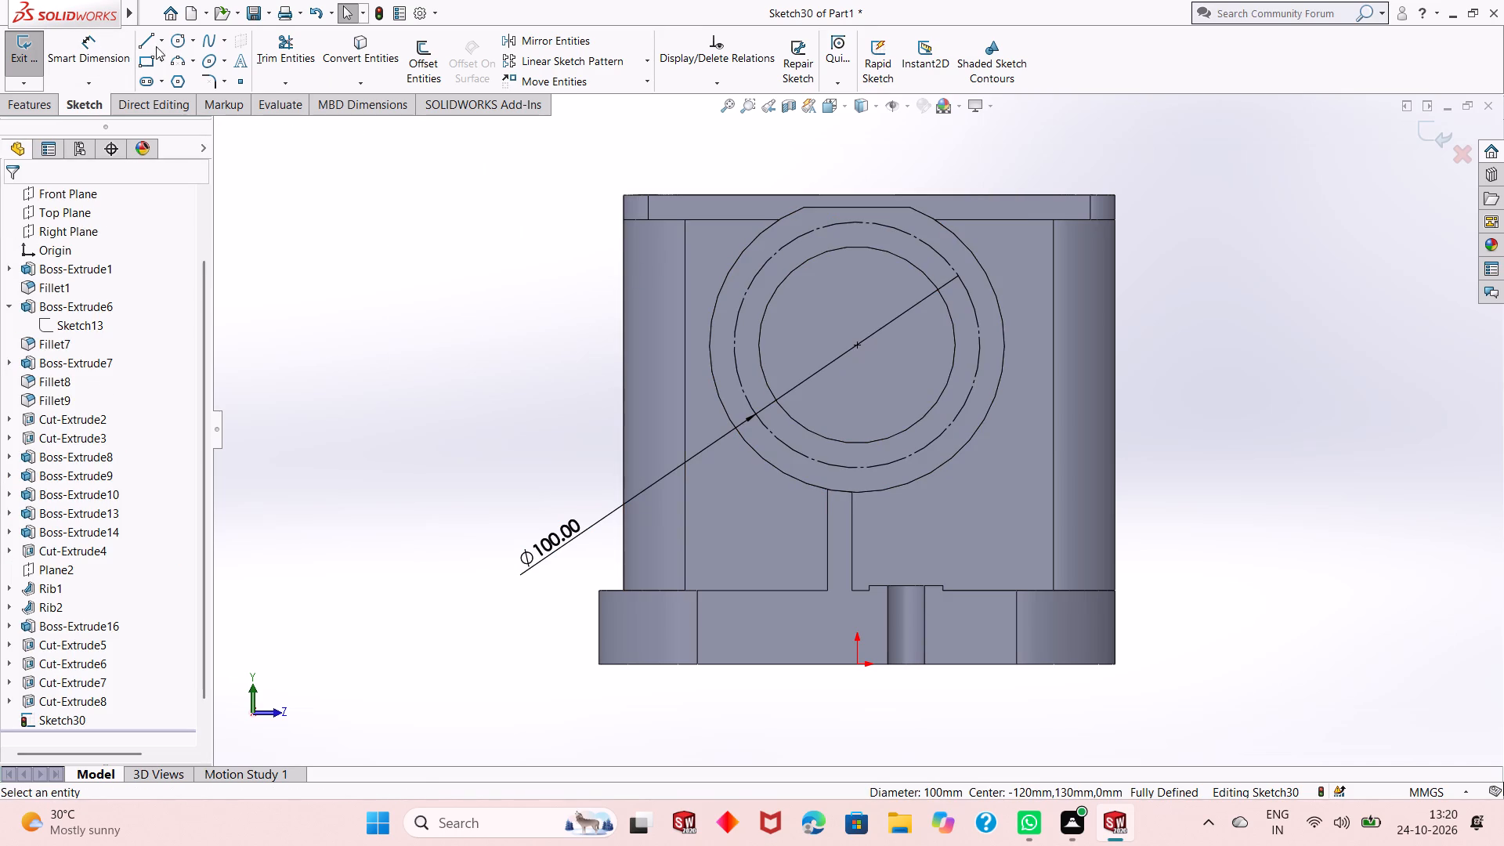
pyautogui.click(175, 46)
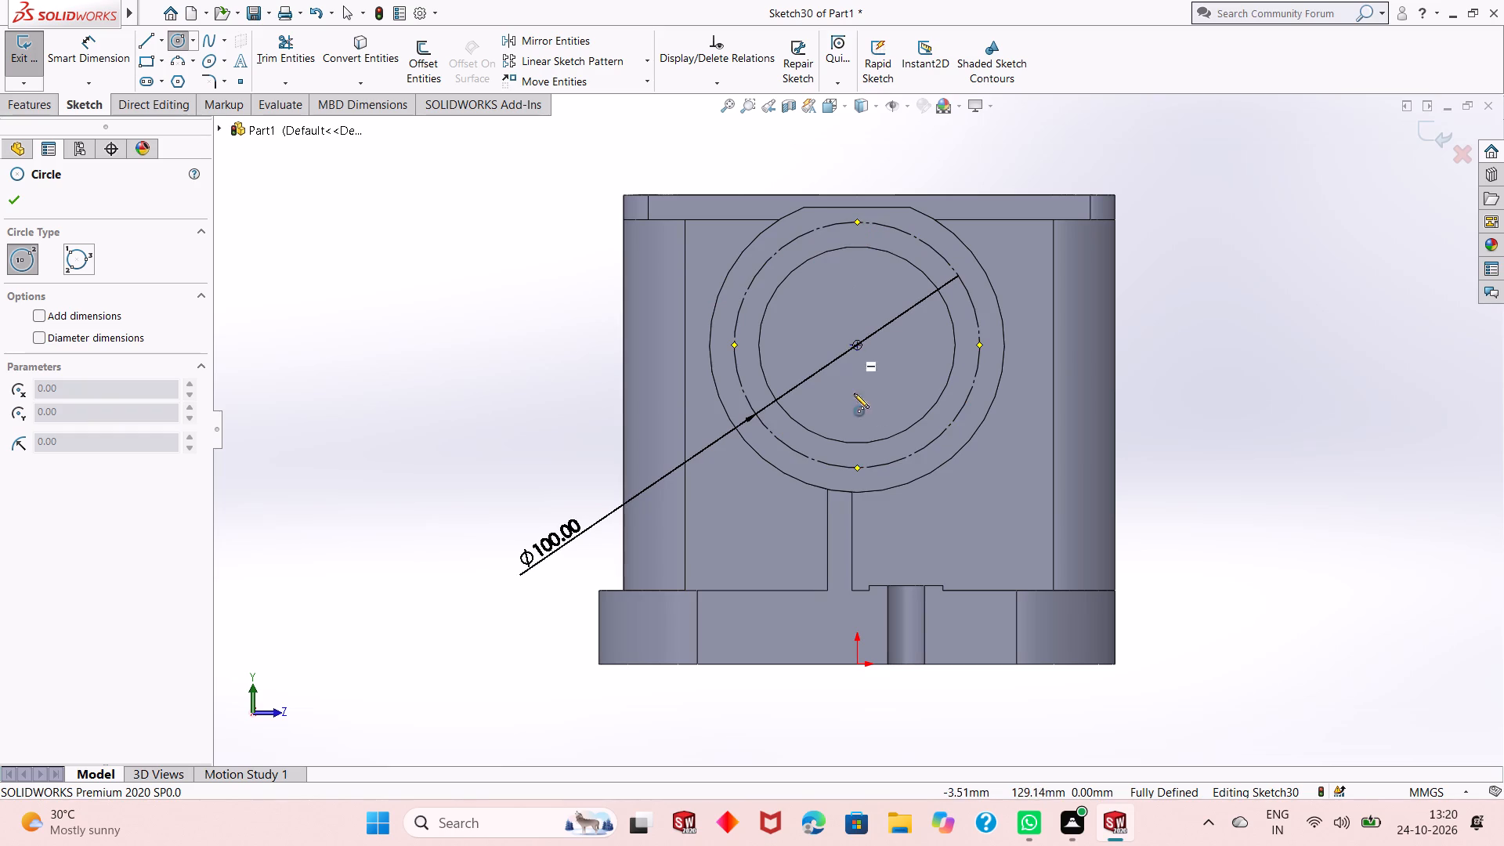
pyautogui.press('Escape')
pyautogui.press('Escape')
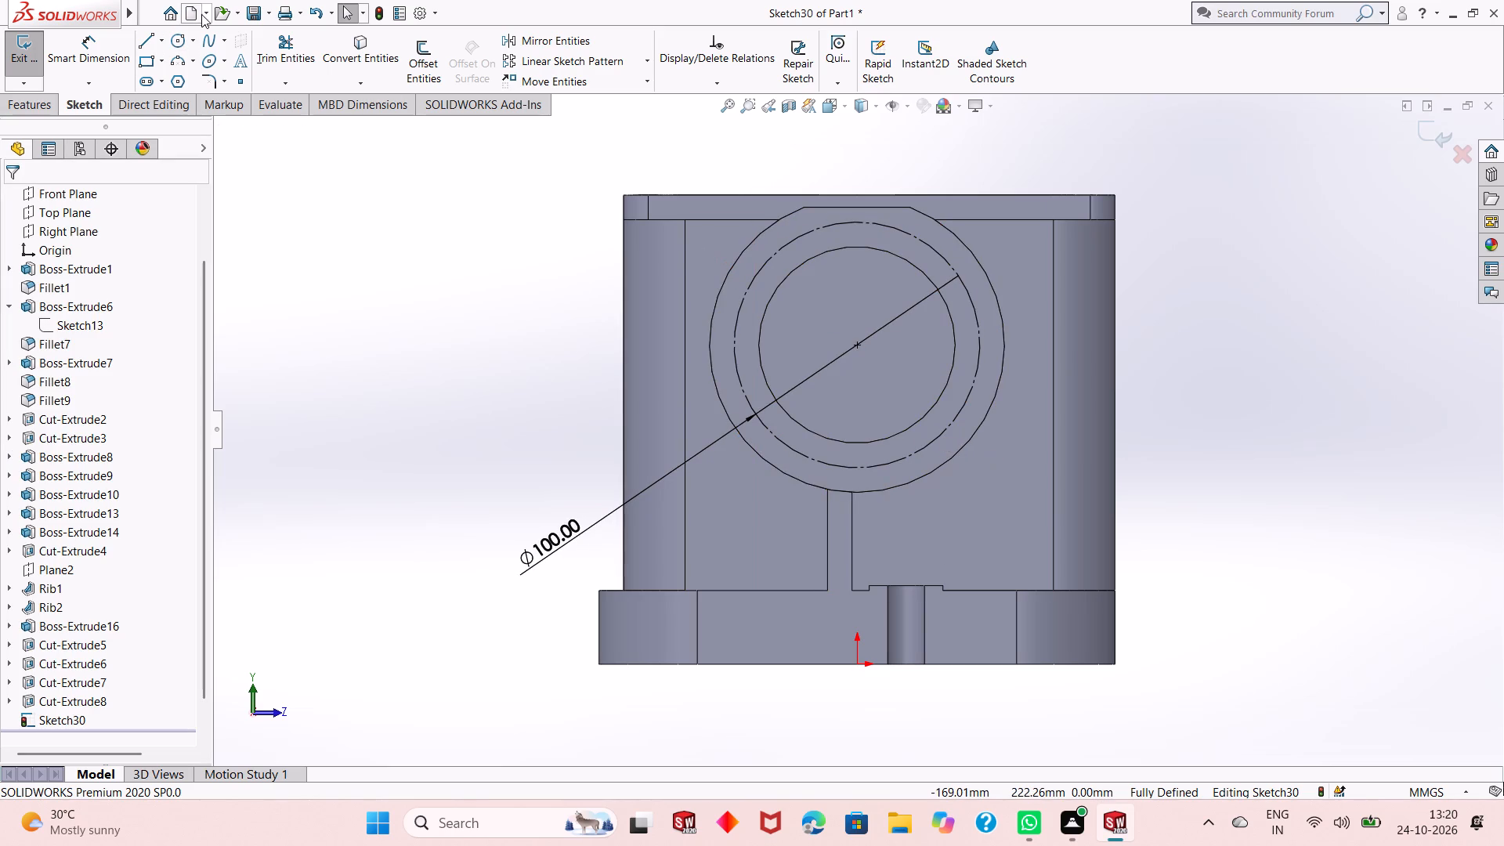
# Sketch a centerline about 54 mm long from the bore centre diagonally down to the right, ending just past the construction circle.
pyautogui.click(166, 47)
pyautogui.click(186, 80)
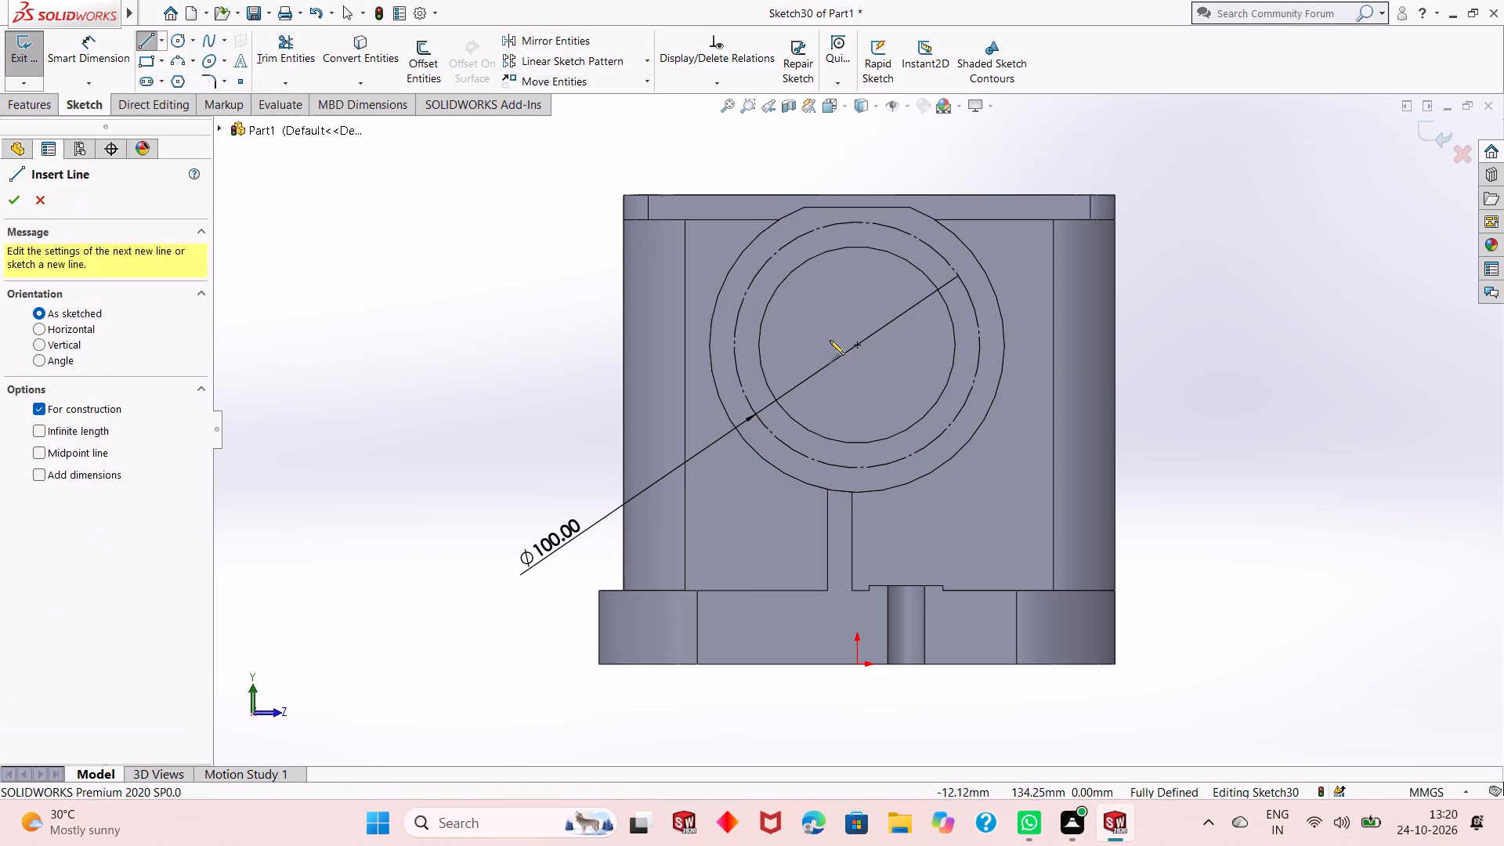
pyautogui.click(861, 344)
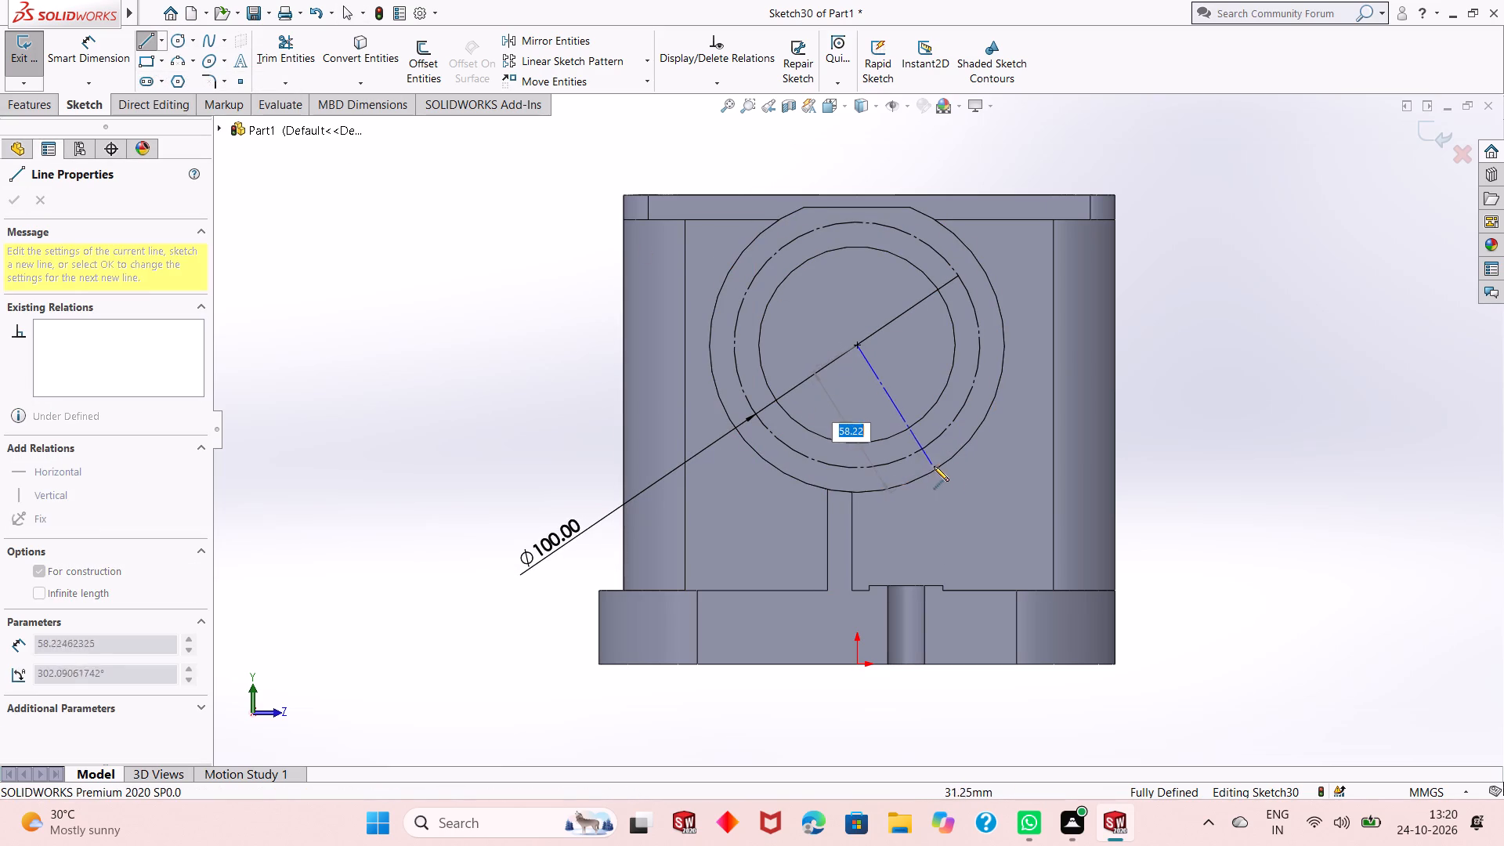
pyautogui.click(935, 454)
pyautogui.rightClick(935, 454)
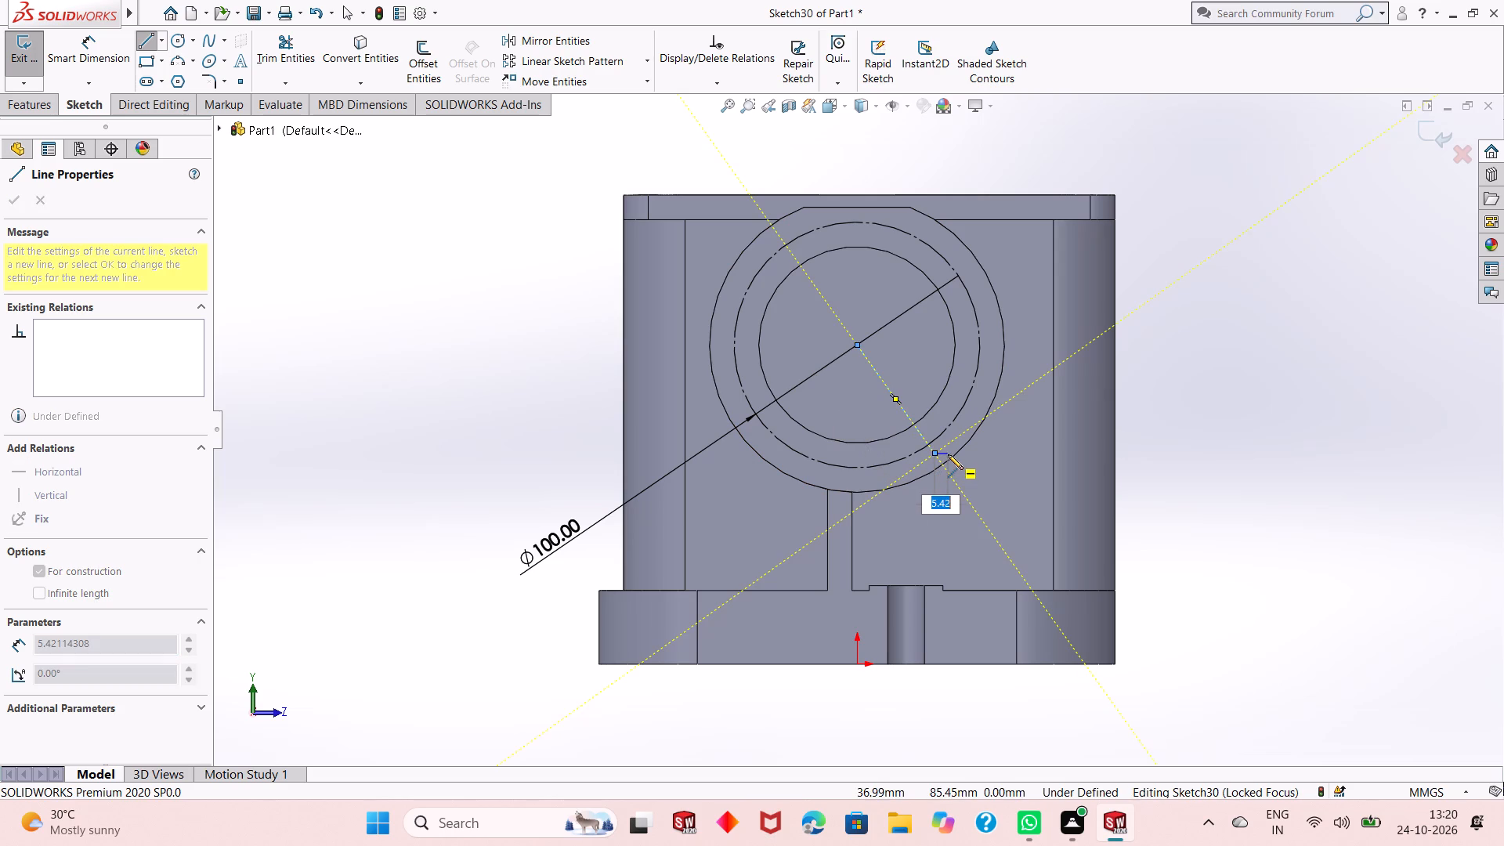
pyautogui.press('Escape')
pyautogui.press('Escape')
pyautogui.press('Escape')
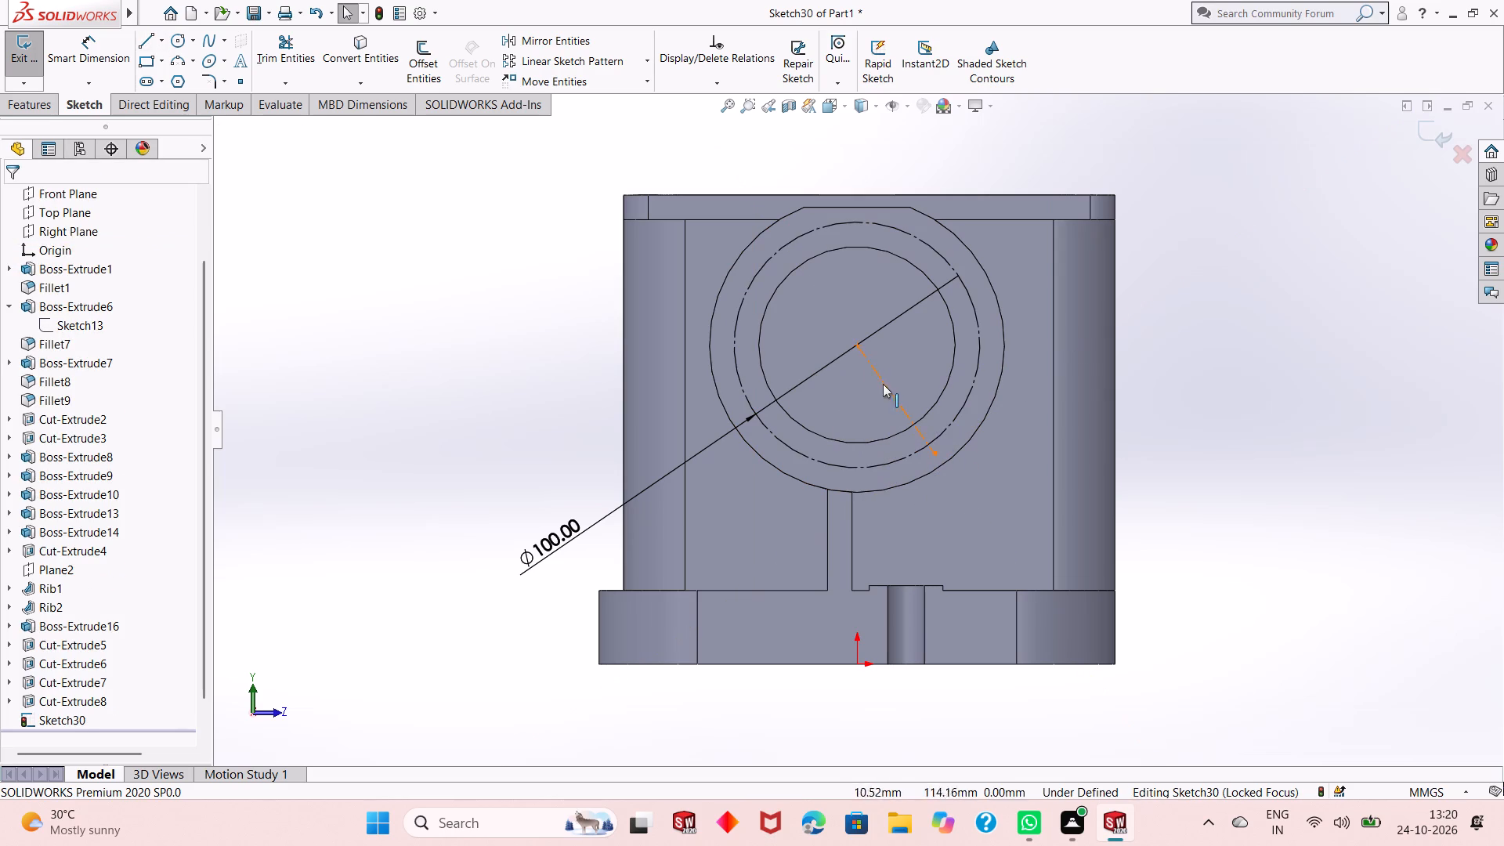
# Dimension the centerline's angle from the horizontal through the bore centre as 45 degrees.
pyautogui.click(52, 37)
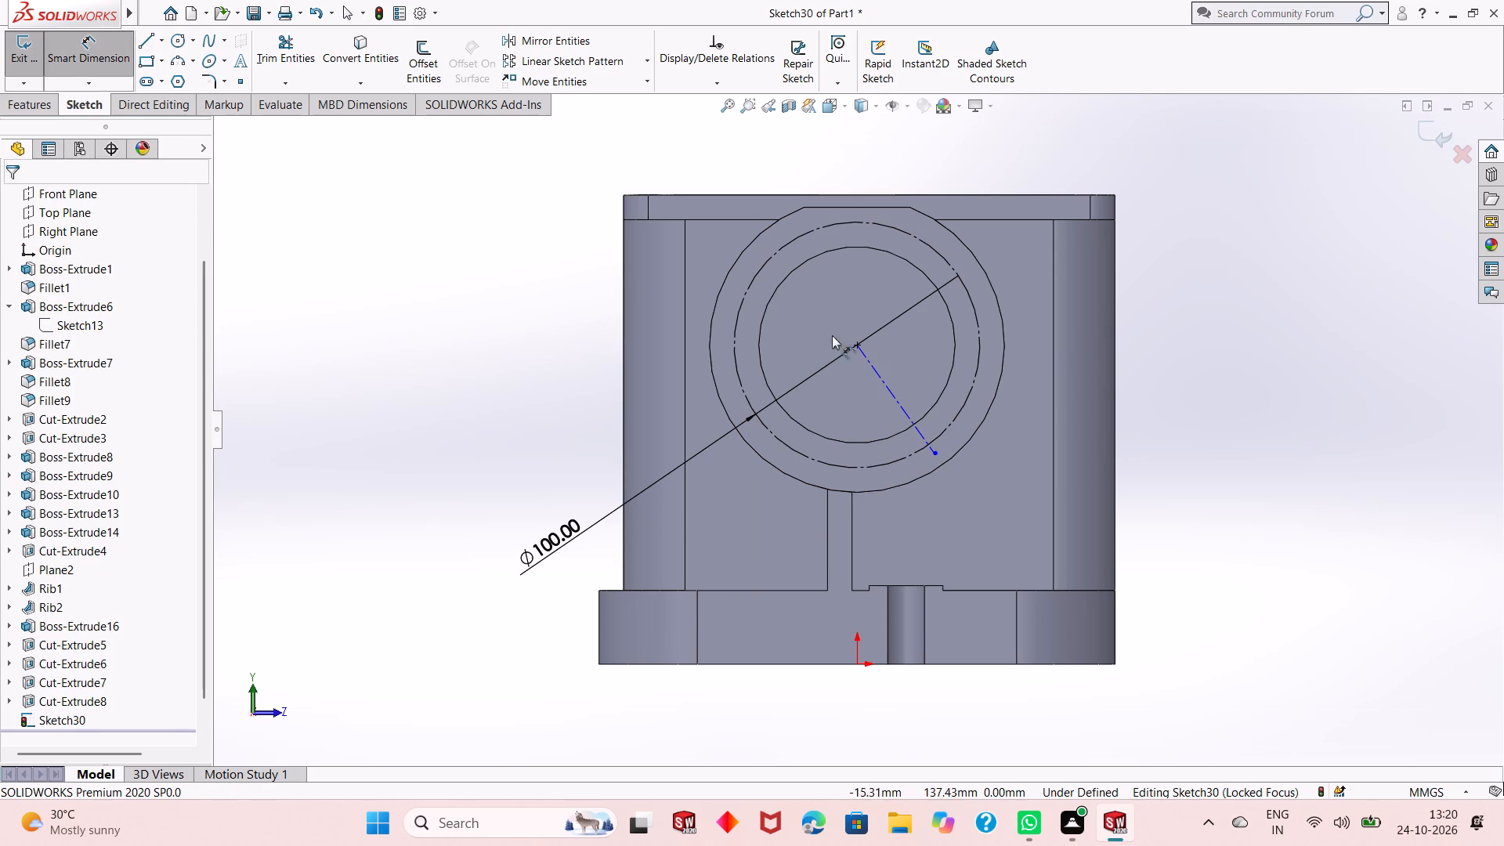
pyautogui.click(880, 377)
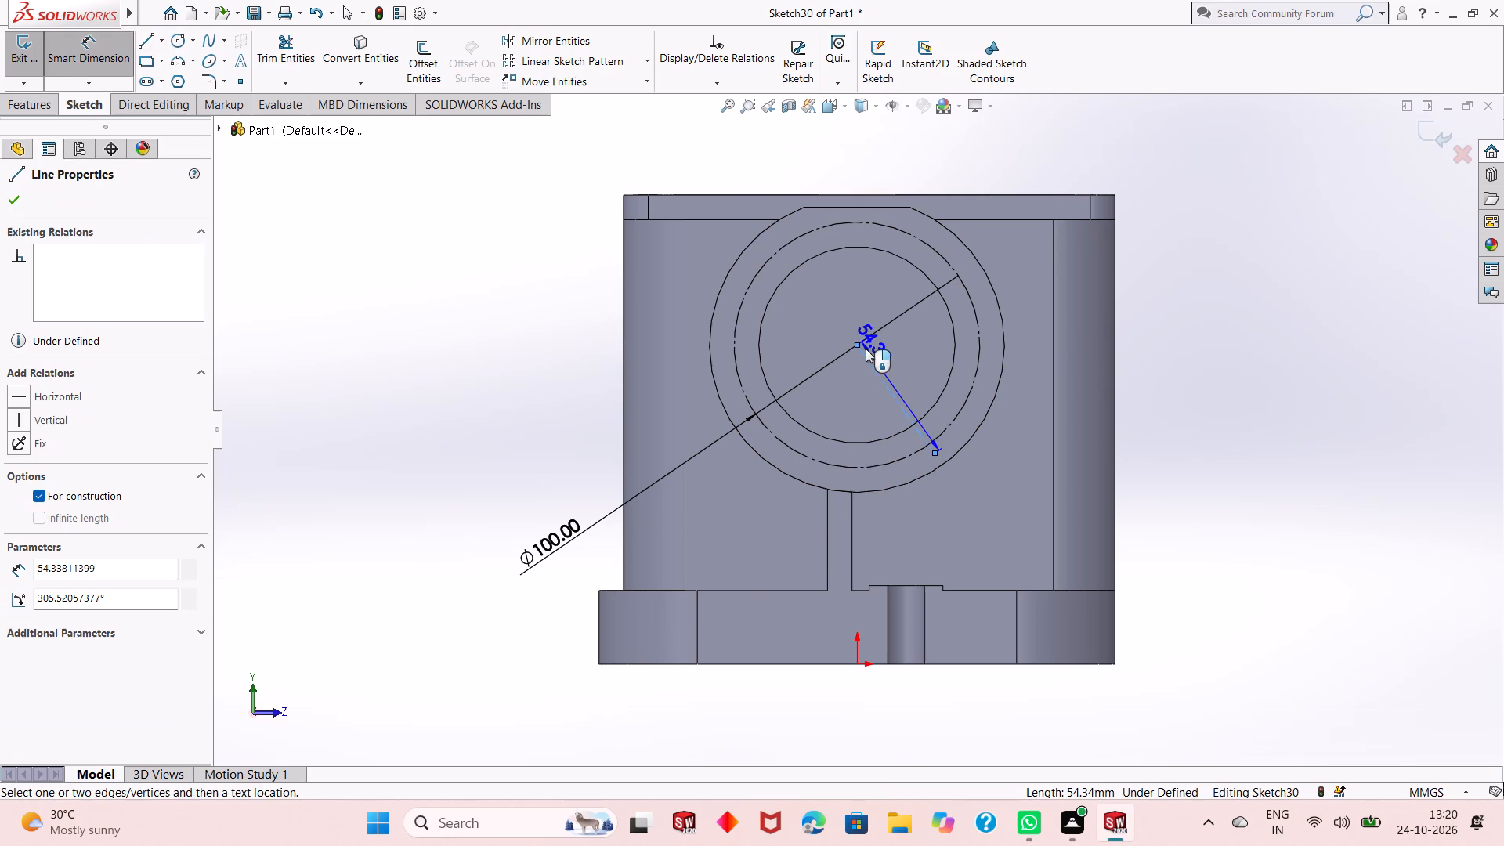
pyautogui.click(859, 347)
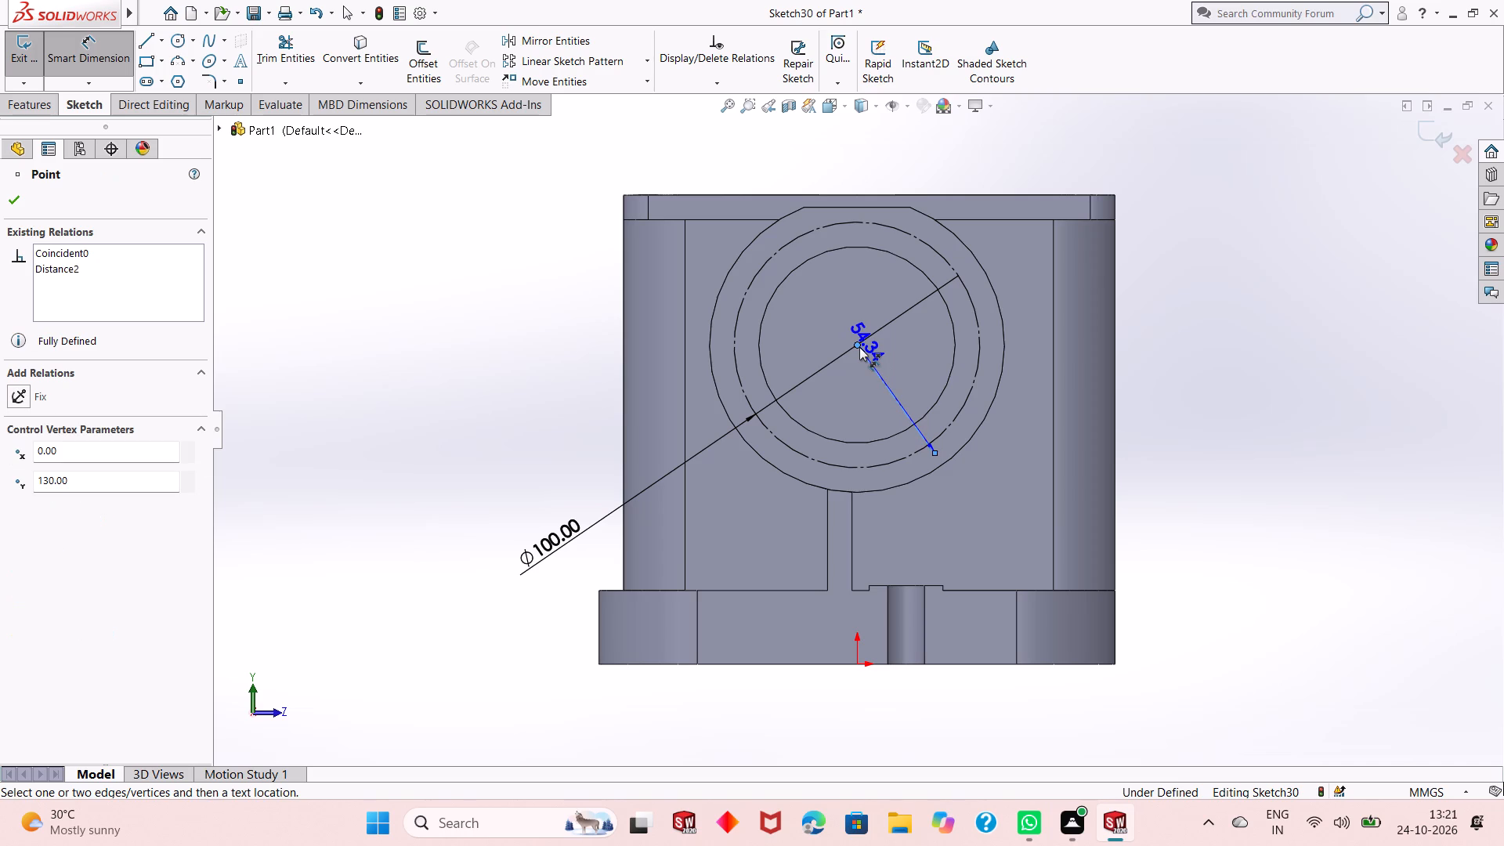
pyautogui.scroll(-3, 861, 367)
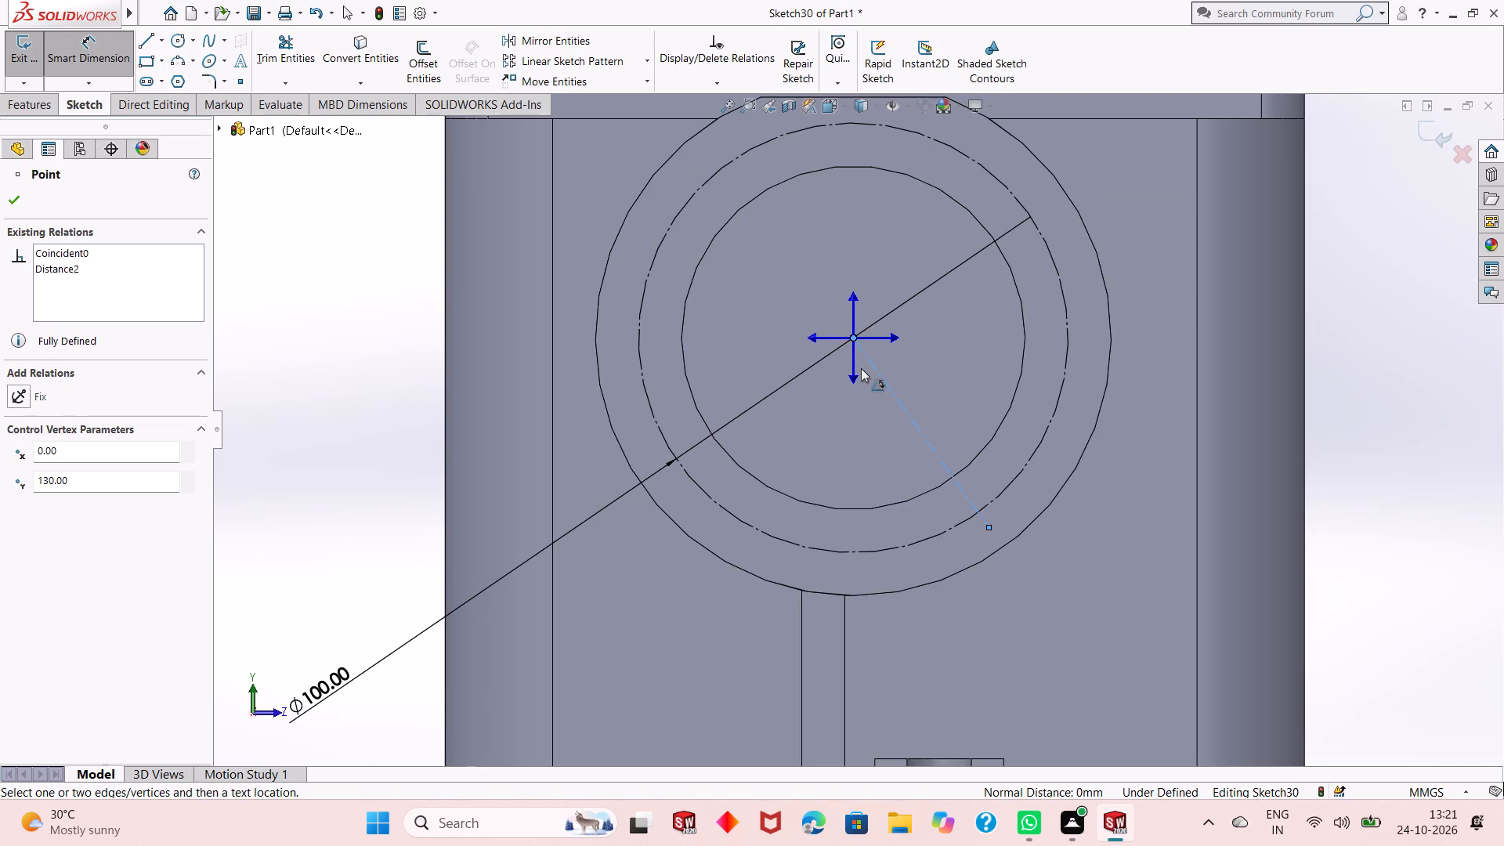
pyautogui.click(894, 335)
pyautogui.click(980, 399)
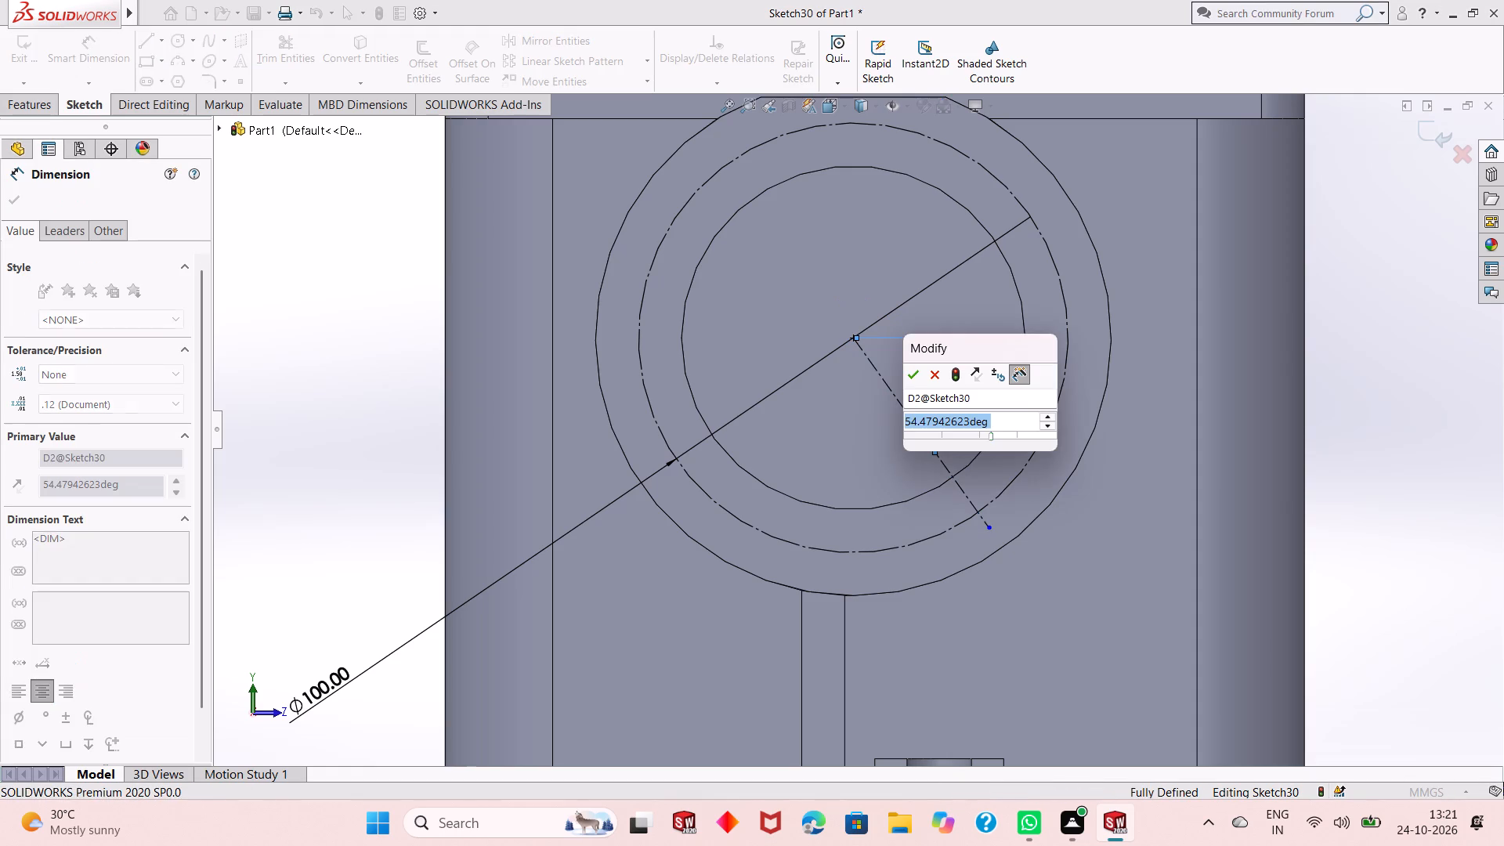
pyautogui.write('45')
pyautogui.press('Return')
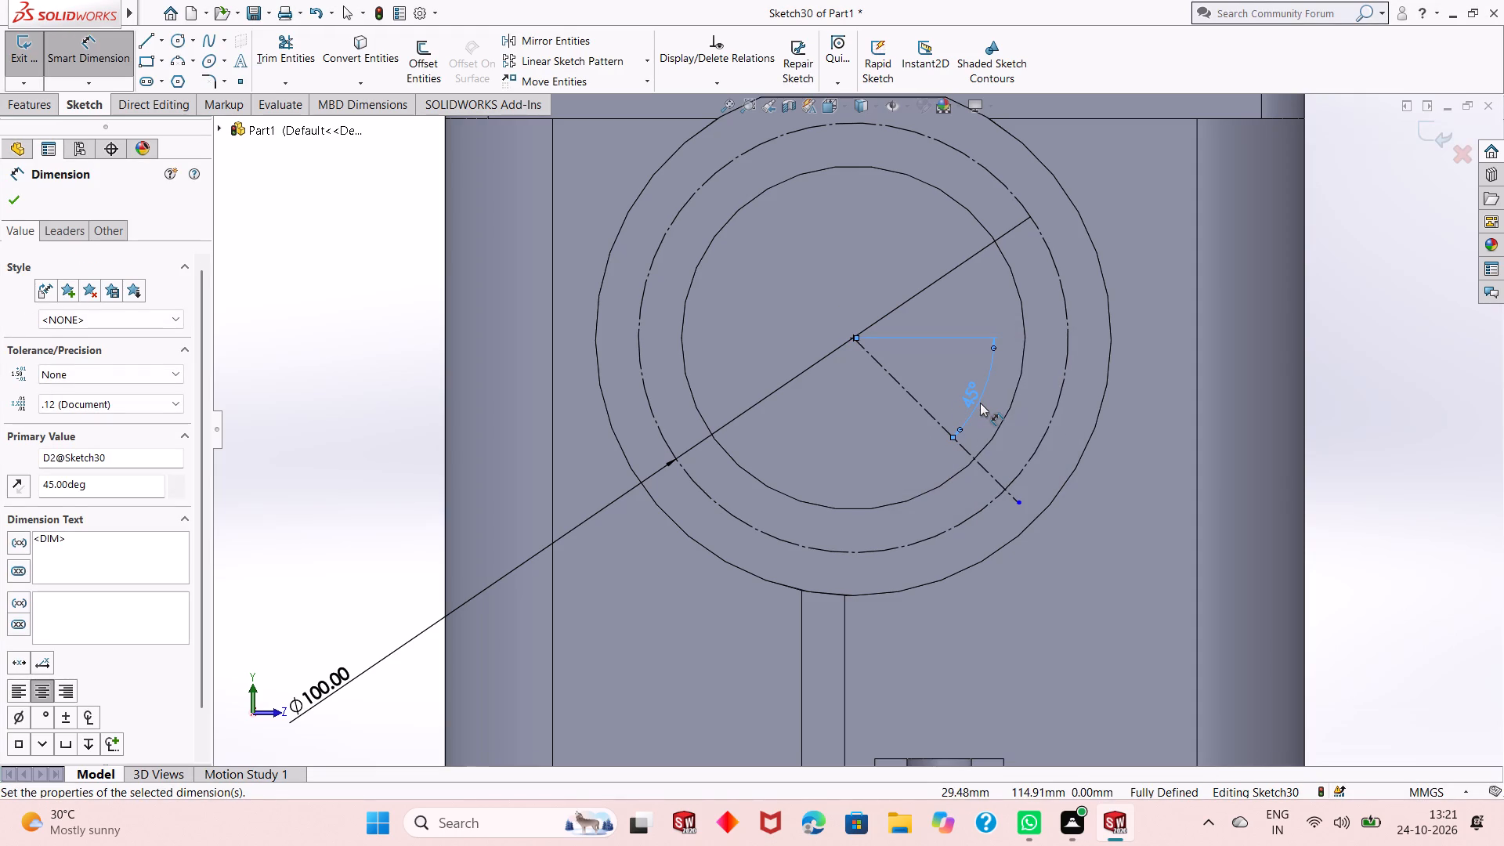
pyautogui.rightClick(1349, 272)
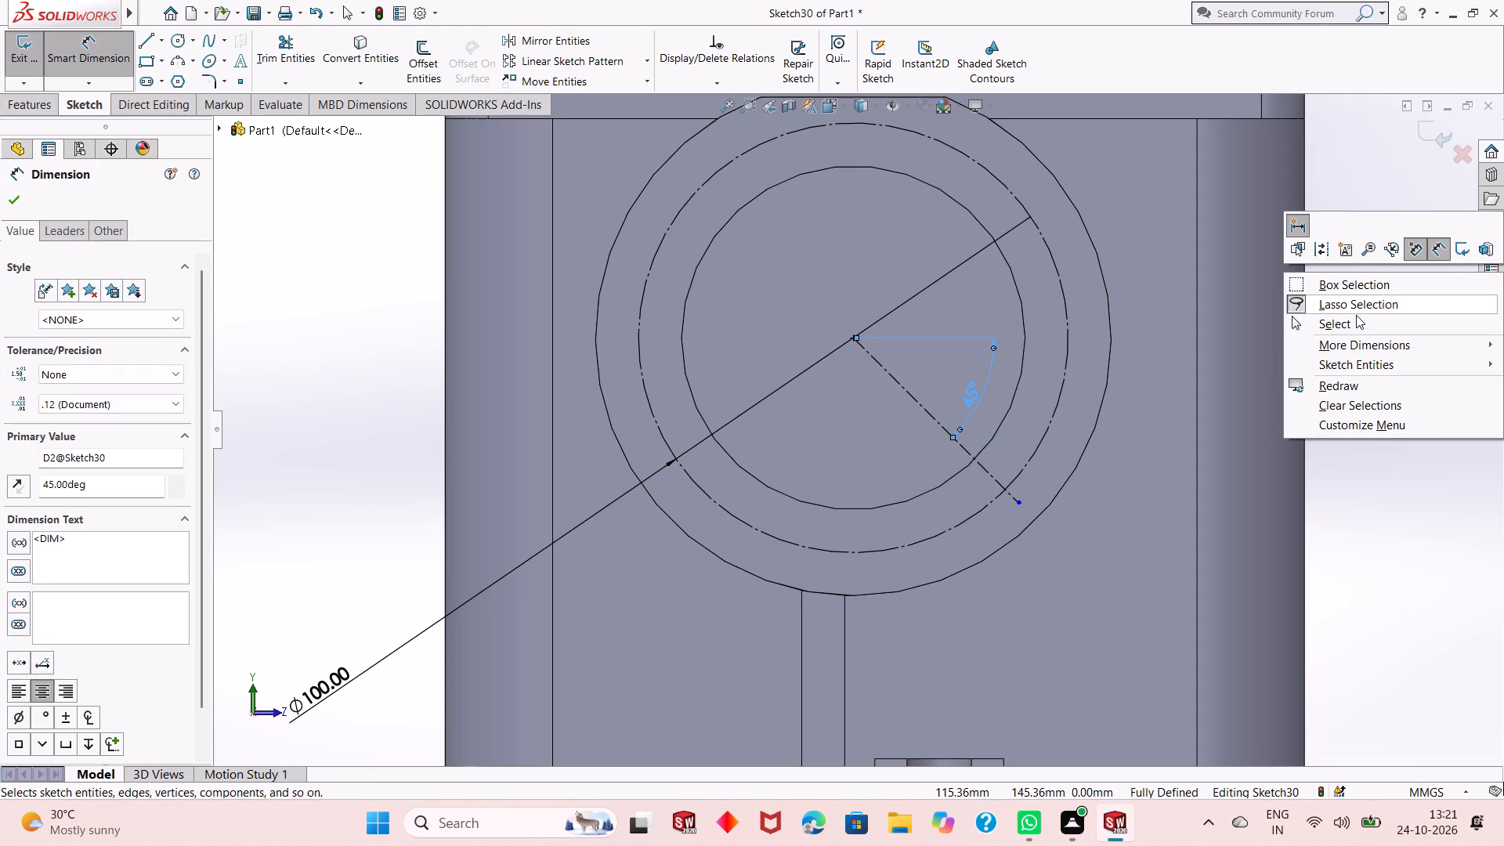
# Sketch a circle about 8 mm in diameter, centred where the 45-degree centerline crosses the 100 mm construction circle.
pyautogui.click(1354, 320)
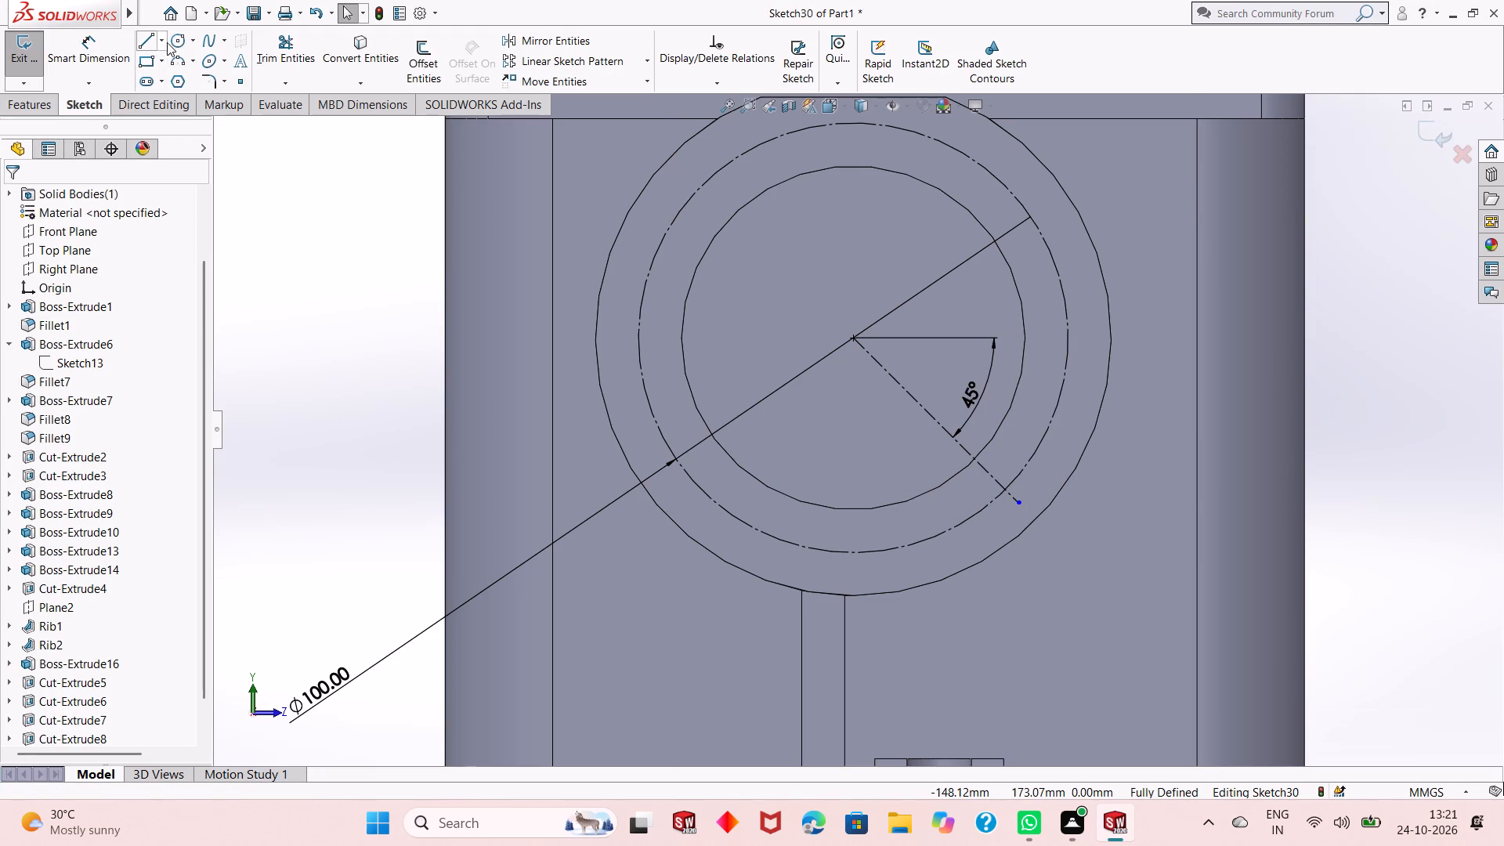
pyautogui.click(172, 42)
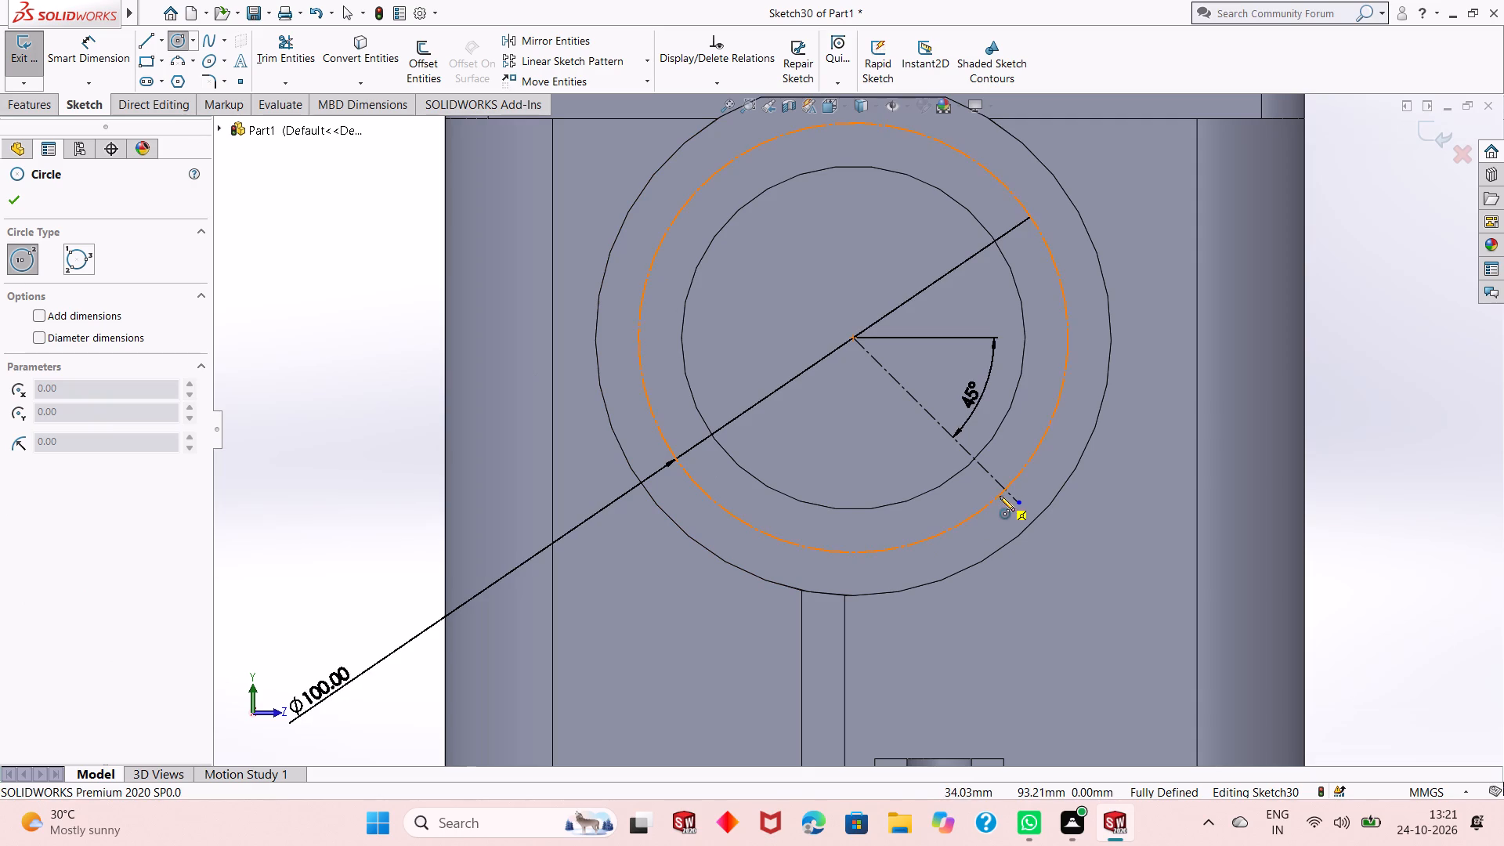
pyautogui.click(1006, 489)
pyautogui.click(1008, 472)
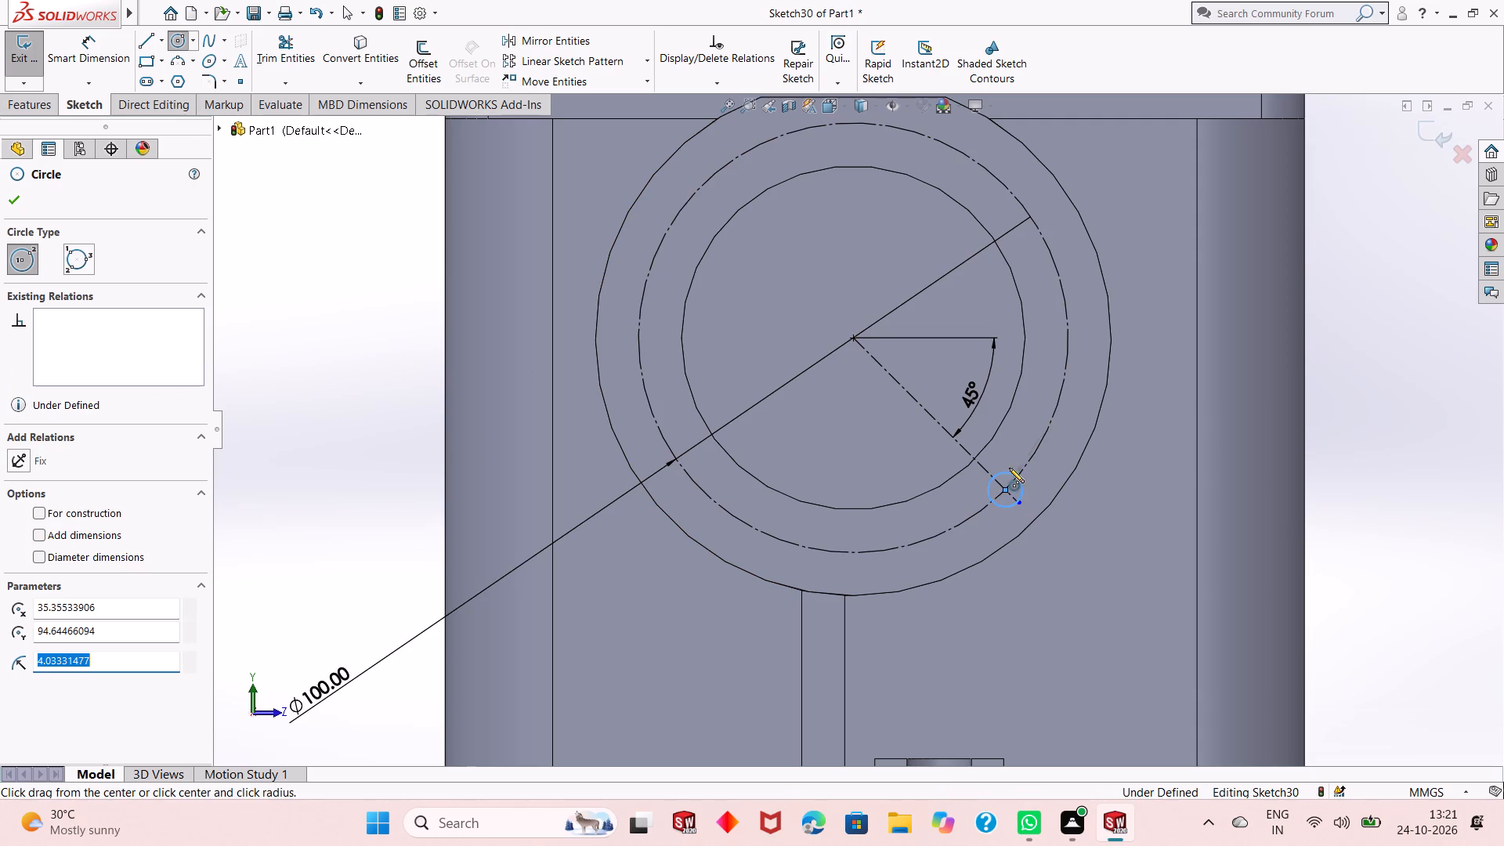
pyautogui.rightClick(1325, 299)
pyautogui.click(1349, 313)
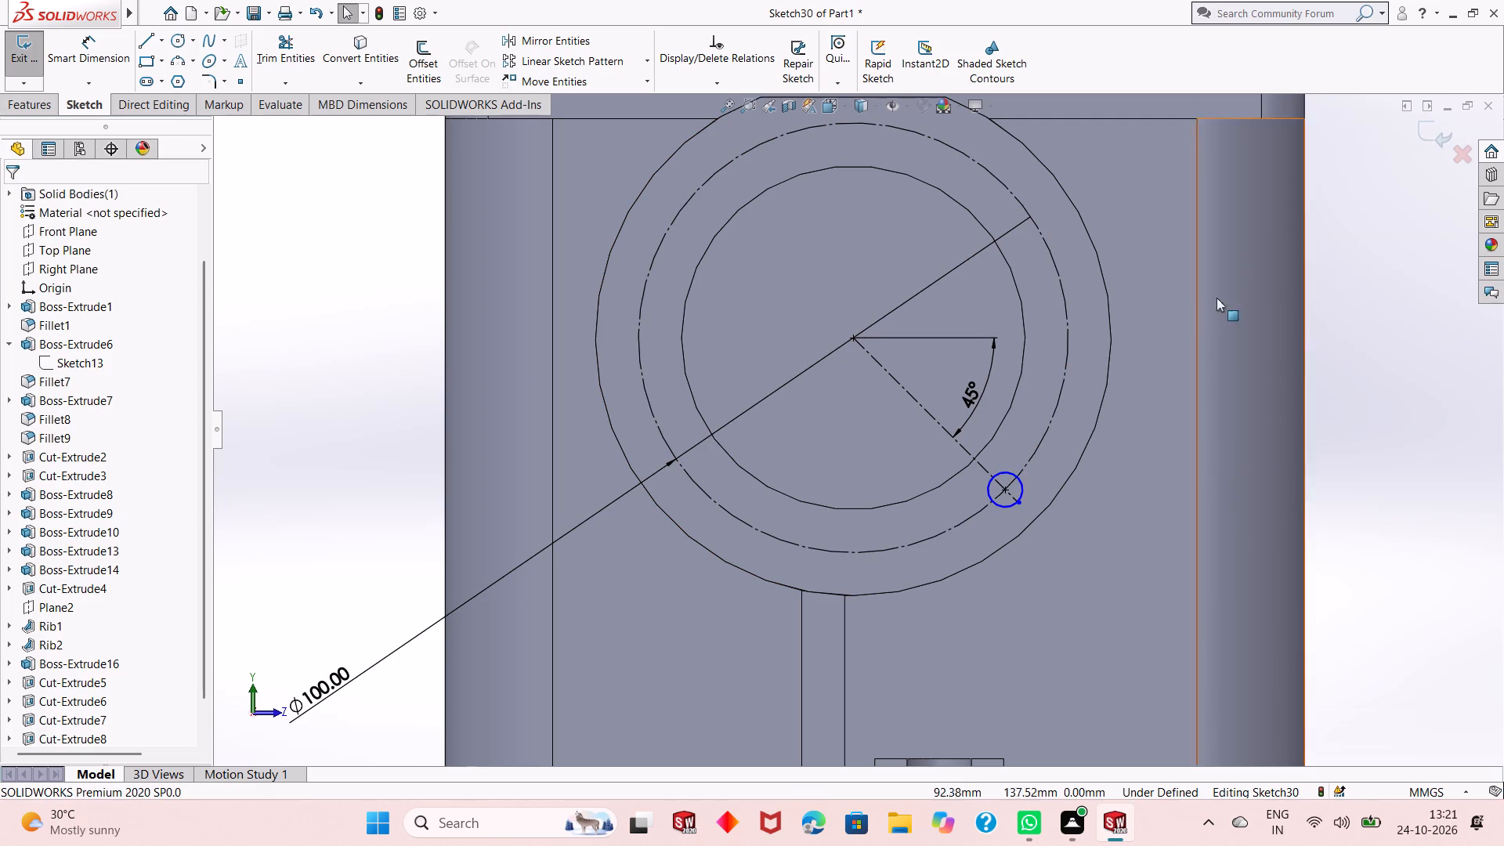
# Dimension the small circle on the construction circle to a diameter of 6.8 mm.
pyautogui.click(99, 60)
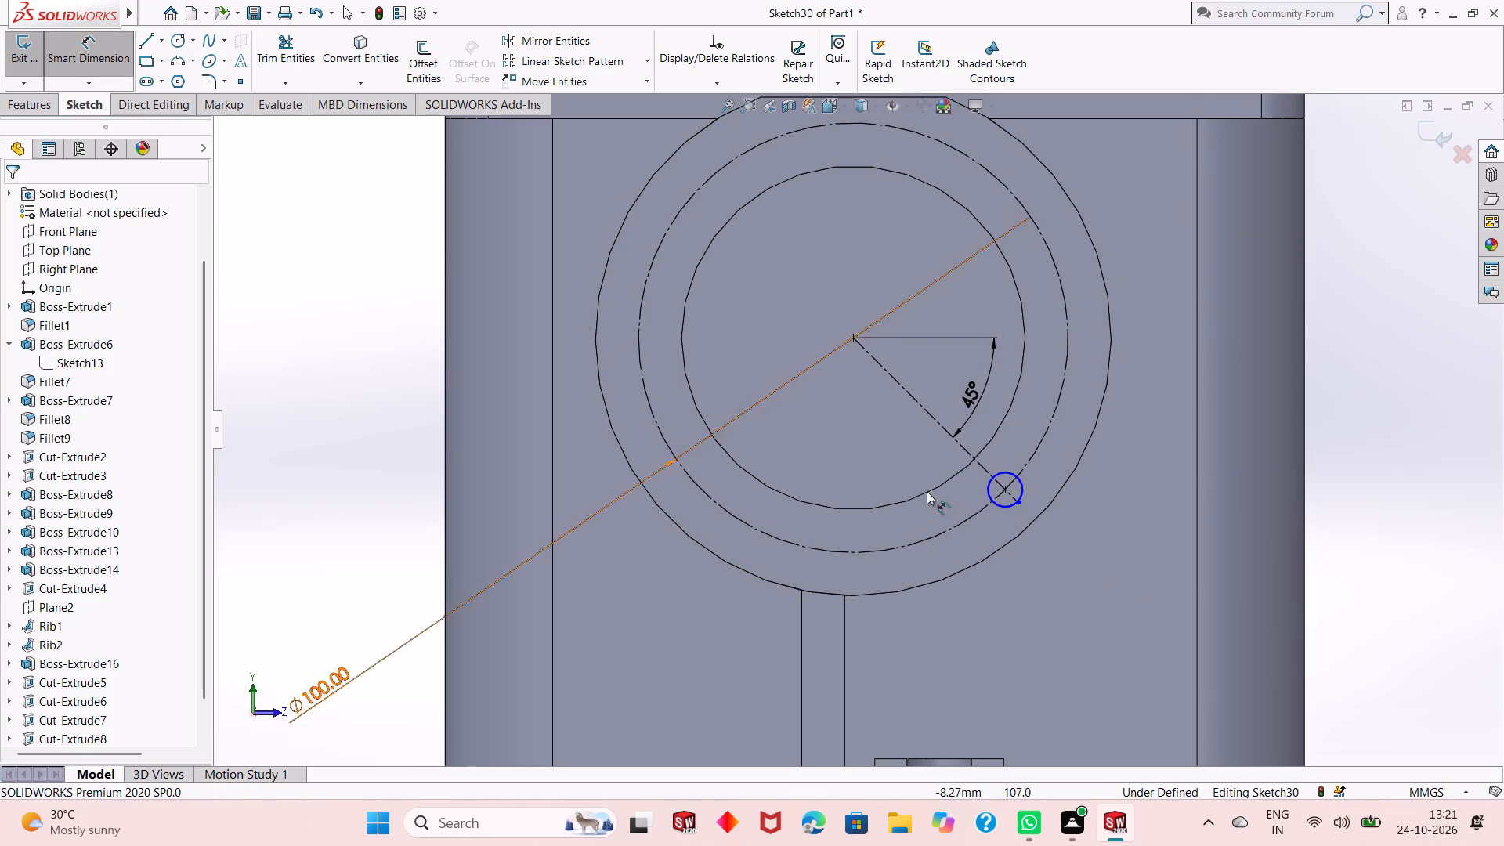
pyautogui.click(1018, 479)
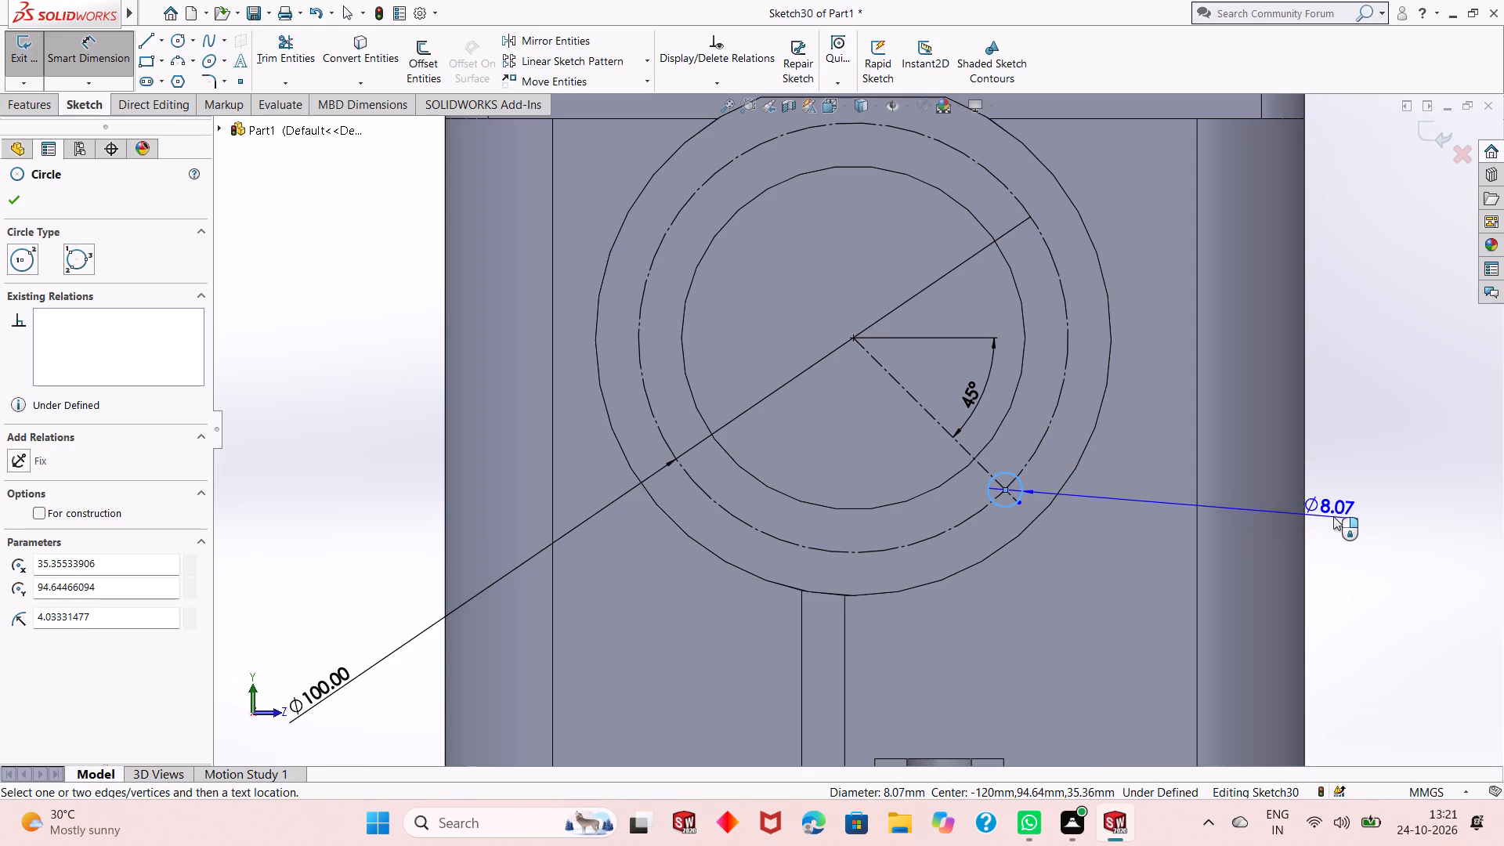
pyautogui.click(1340, 515)
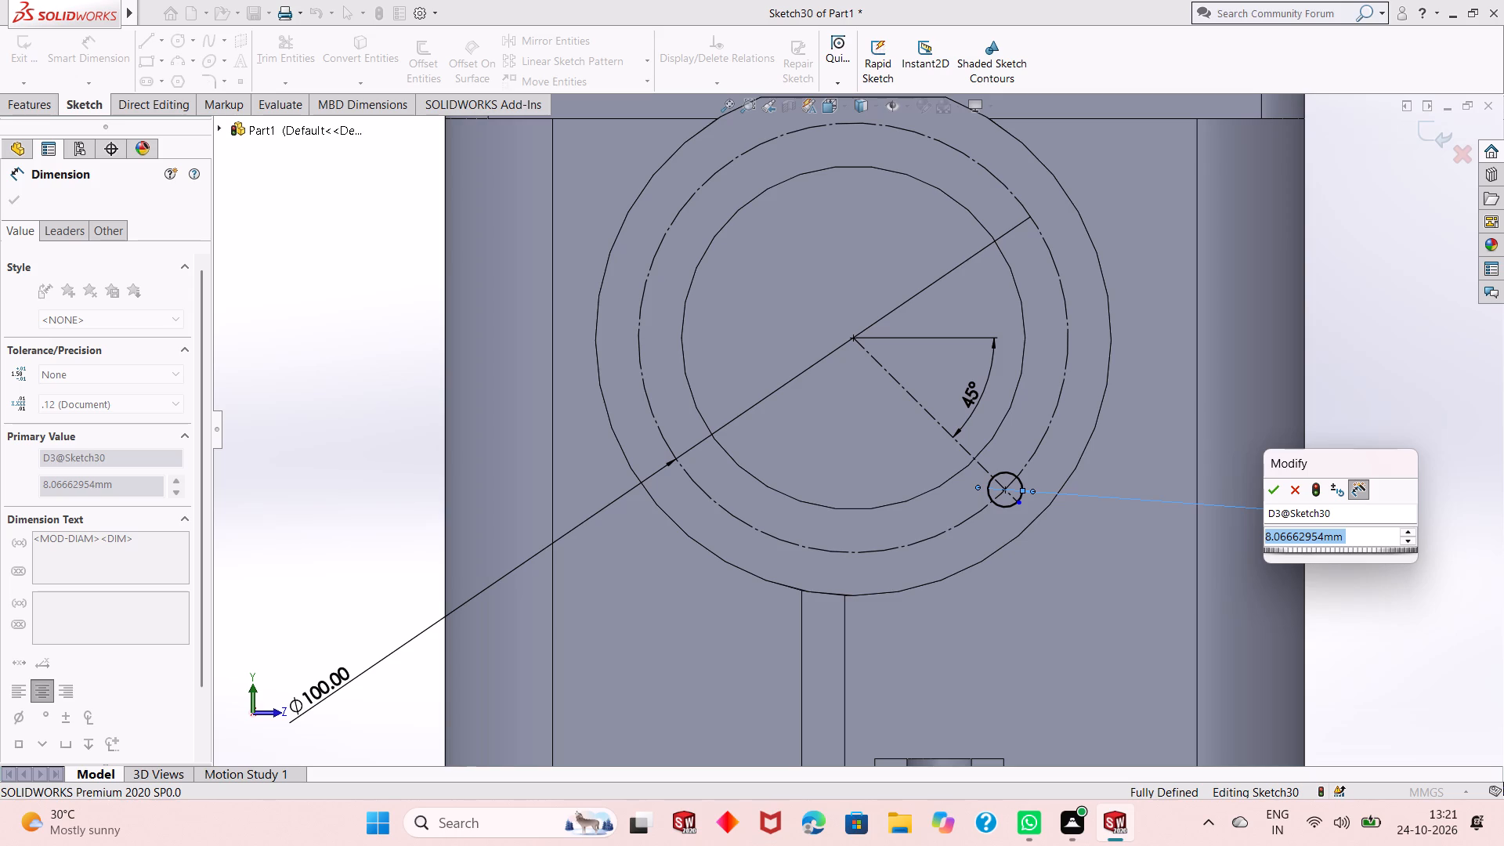
pyautogui.press('9')
pyautogui.press('BackSpace')
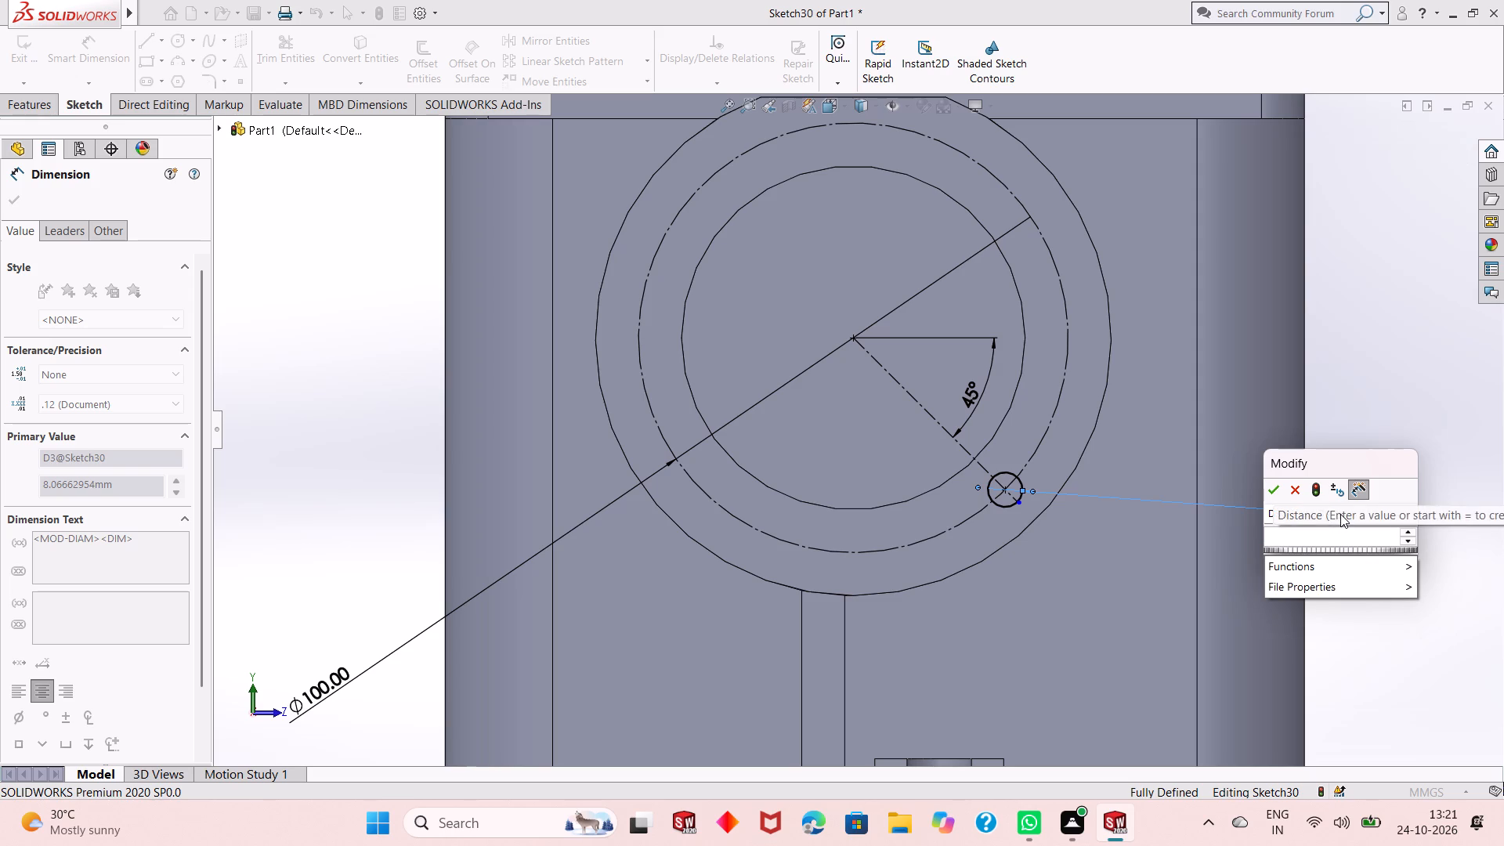
pyautogui.write('6.8')
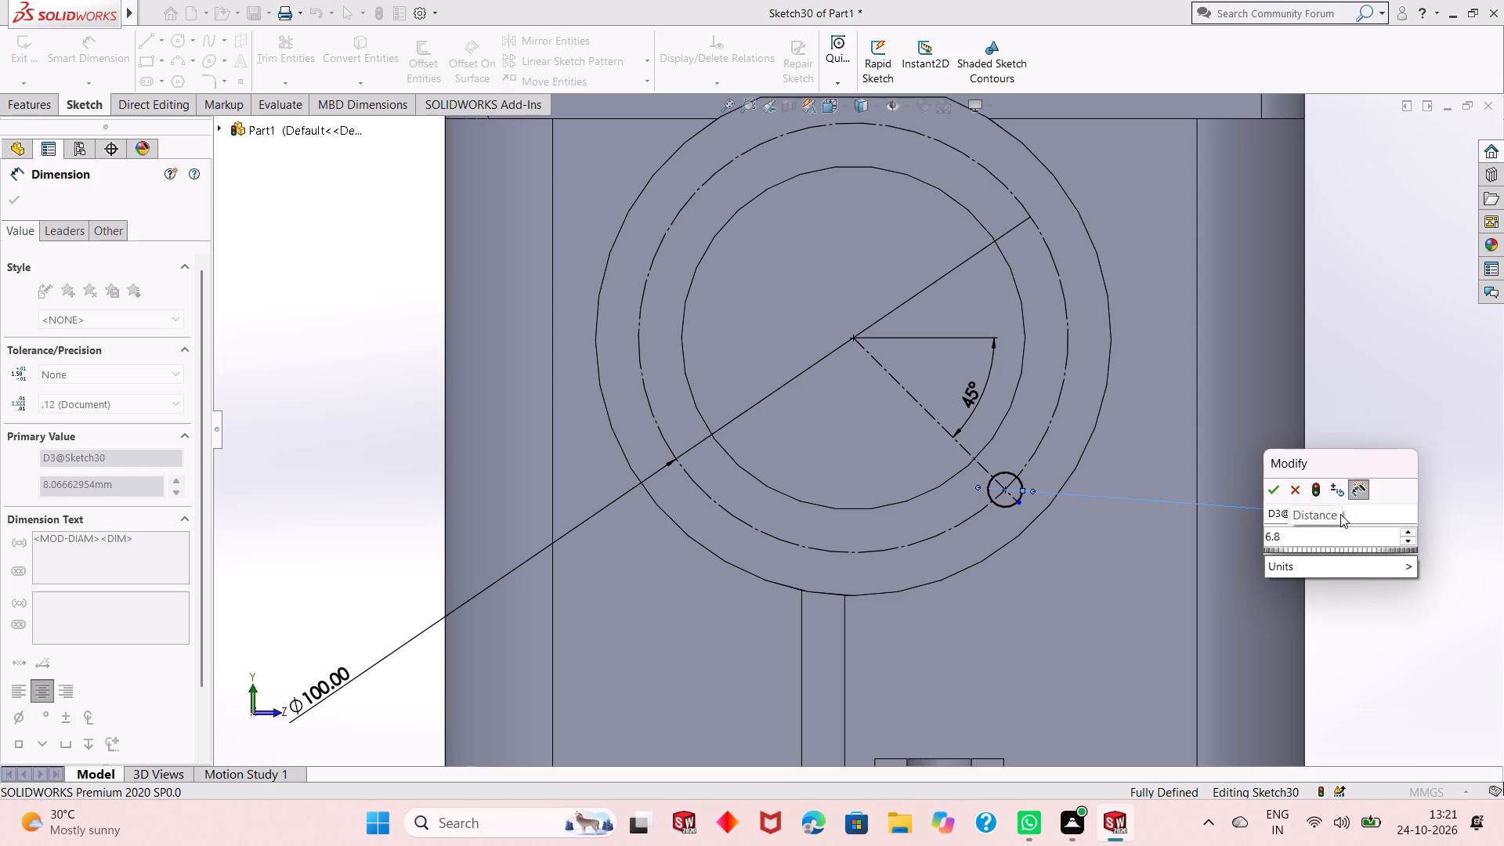
pyautogui.press('Return')
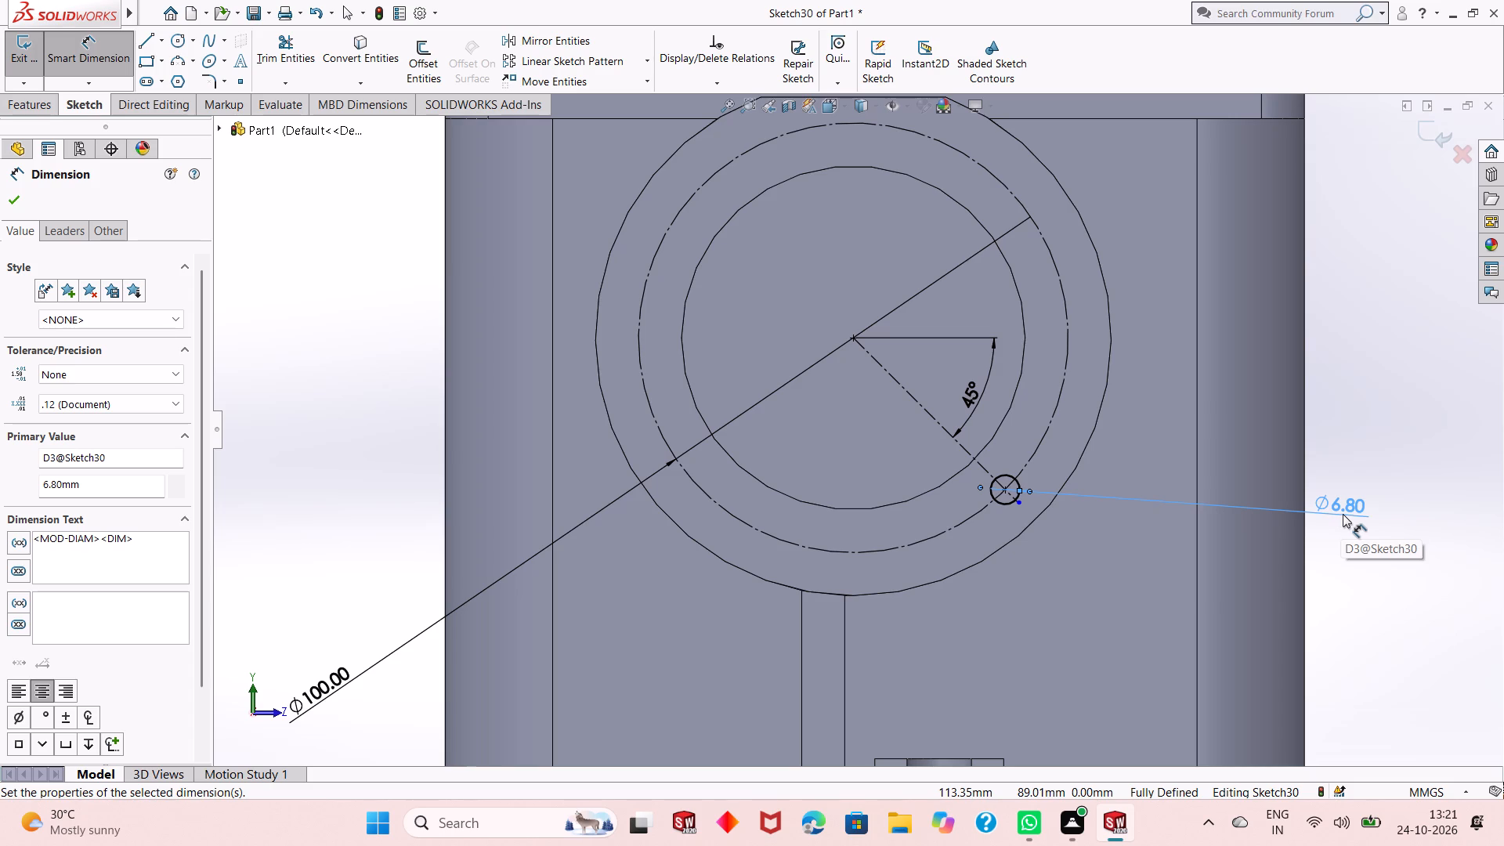
pyautogui.rightClick(1384, 322)
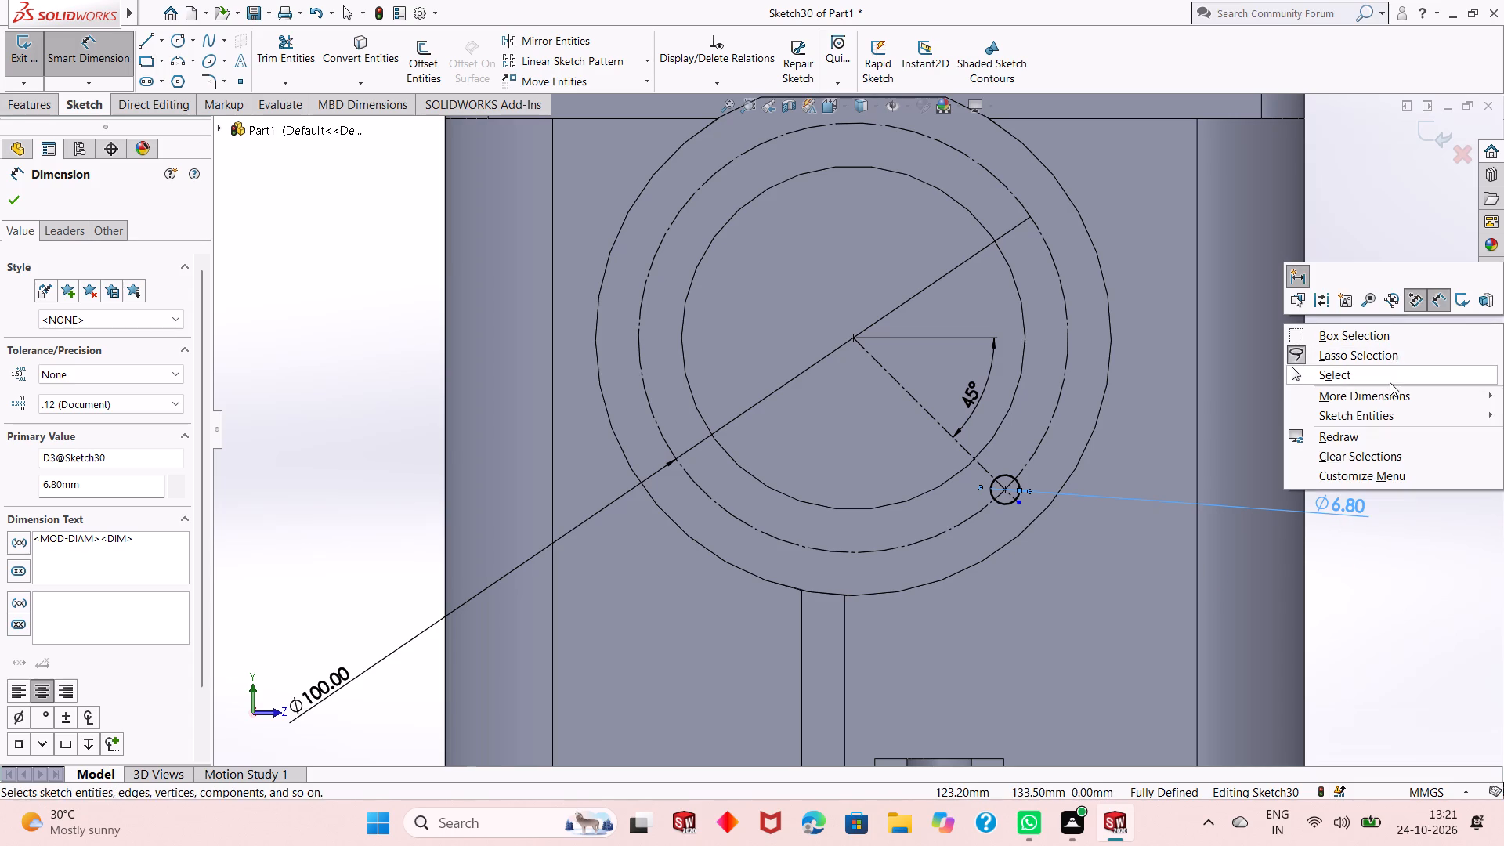
pyautogui.click(1390, 382)
# Create a circular sketch pattern of the 6.8 mm circle about the bore centre, with 4 equally spaced instances over 360 degrees.
pyautogui.click(1003, 502)
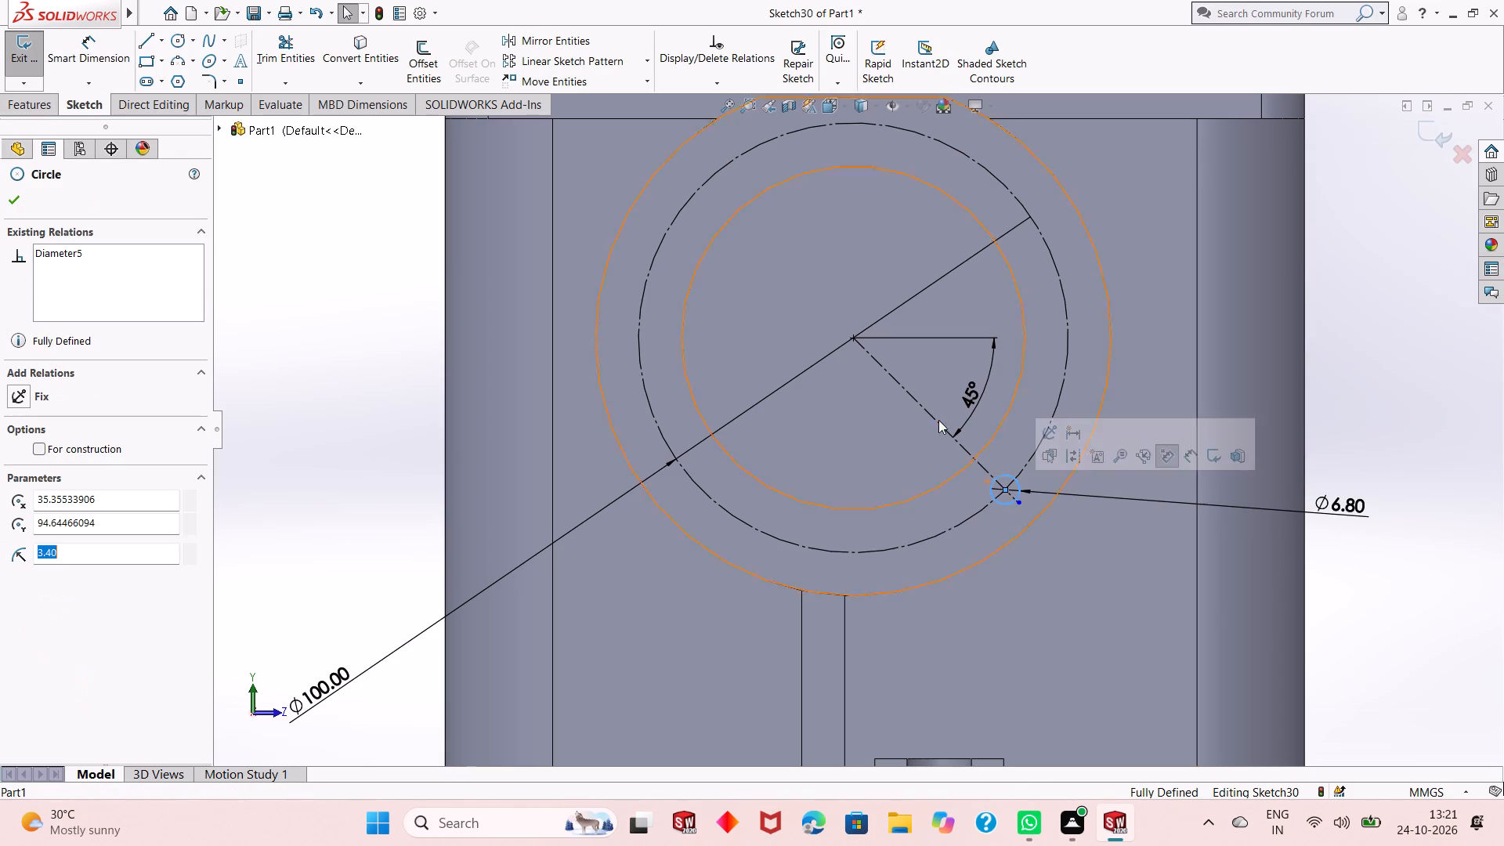
pyautogui.click(645, 60)
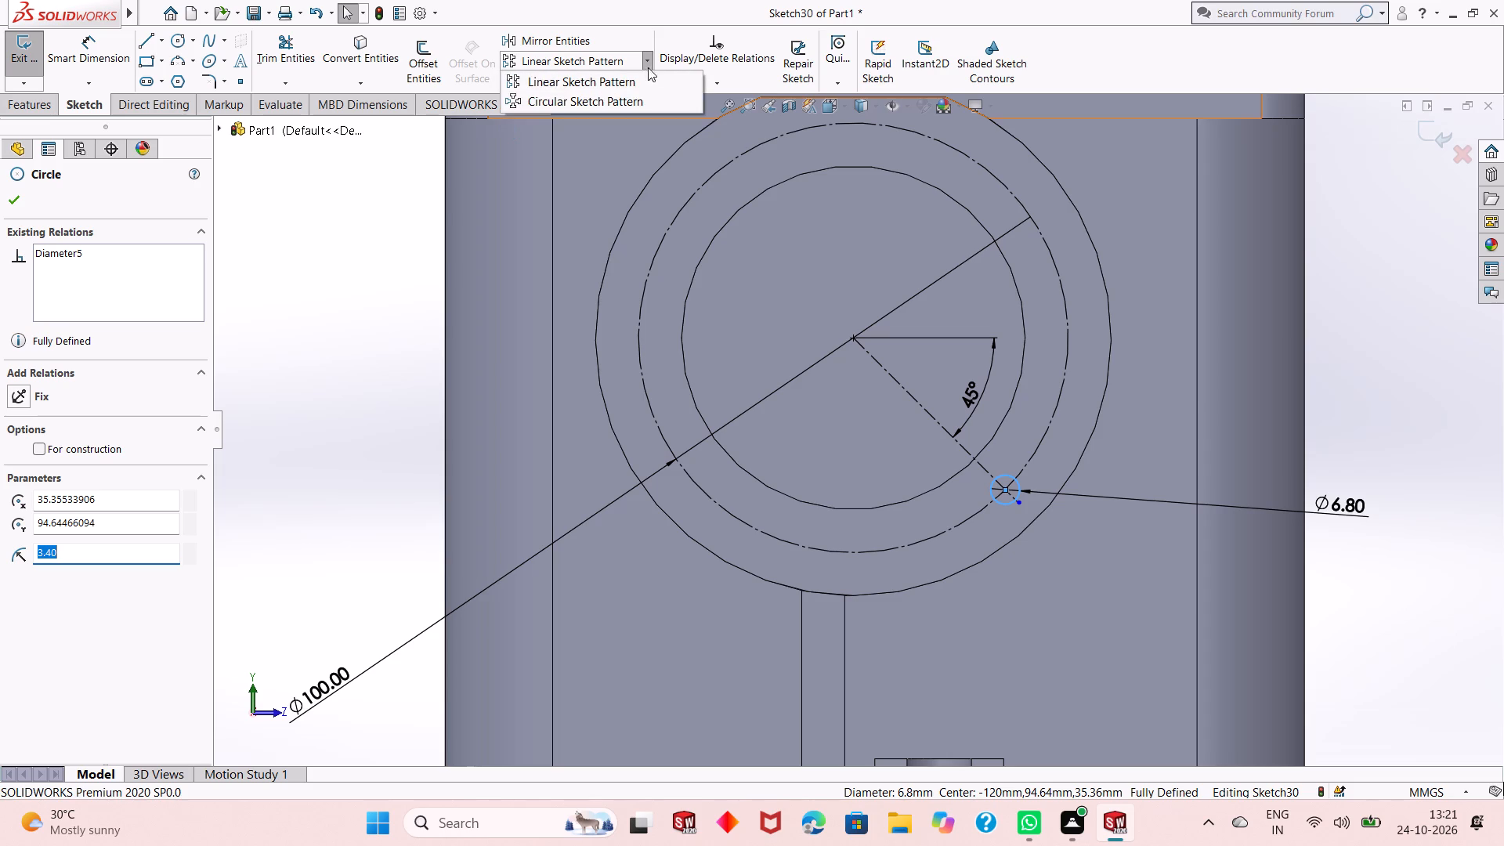
pyautogui.click(646, 92)
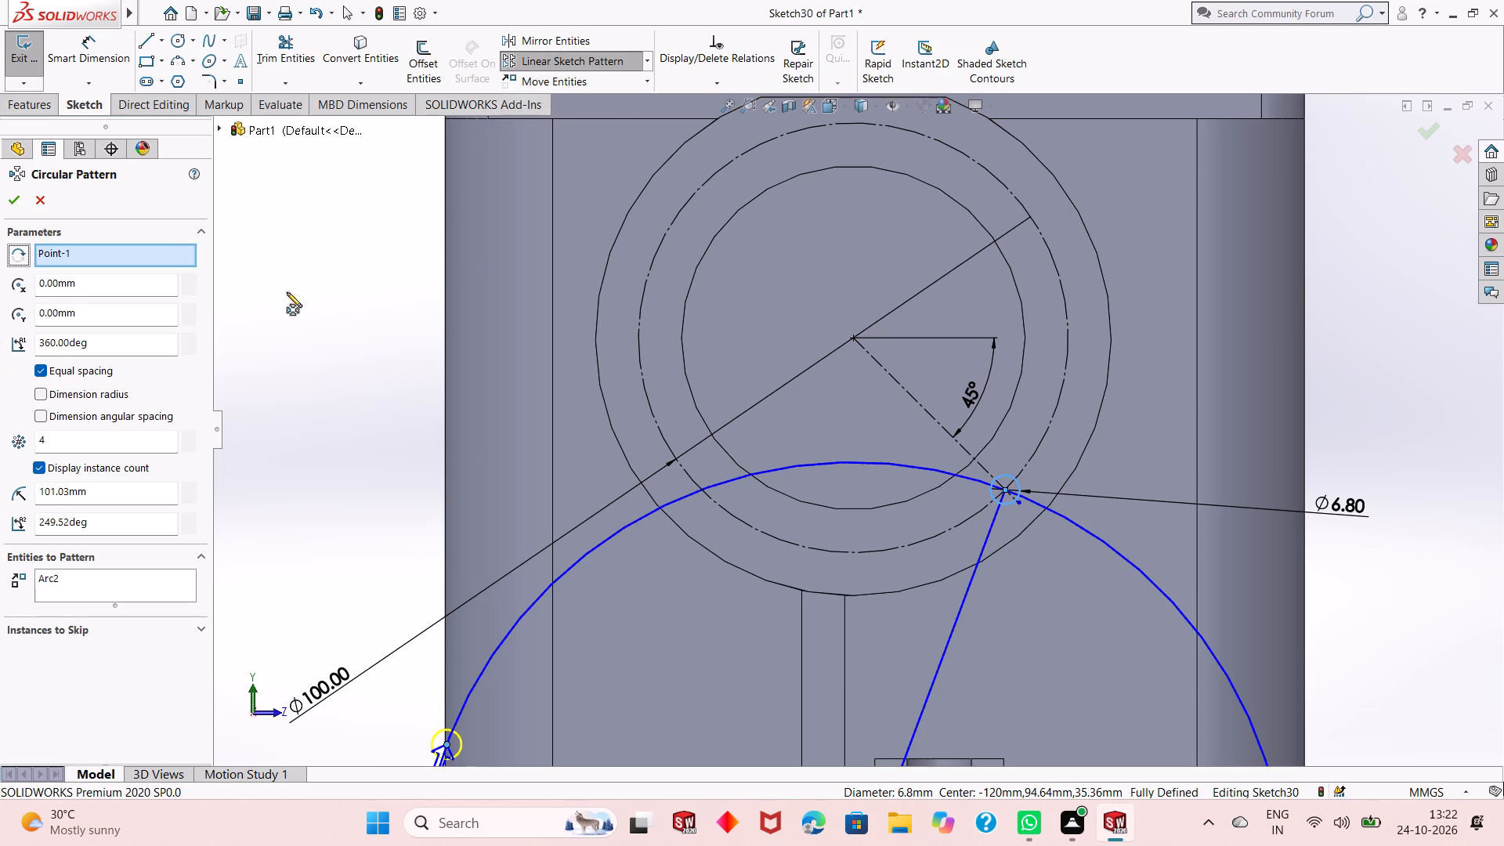
pyautogui.rightClick(155, 247)
pyautogui.click(188, 280)
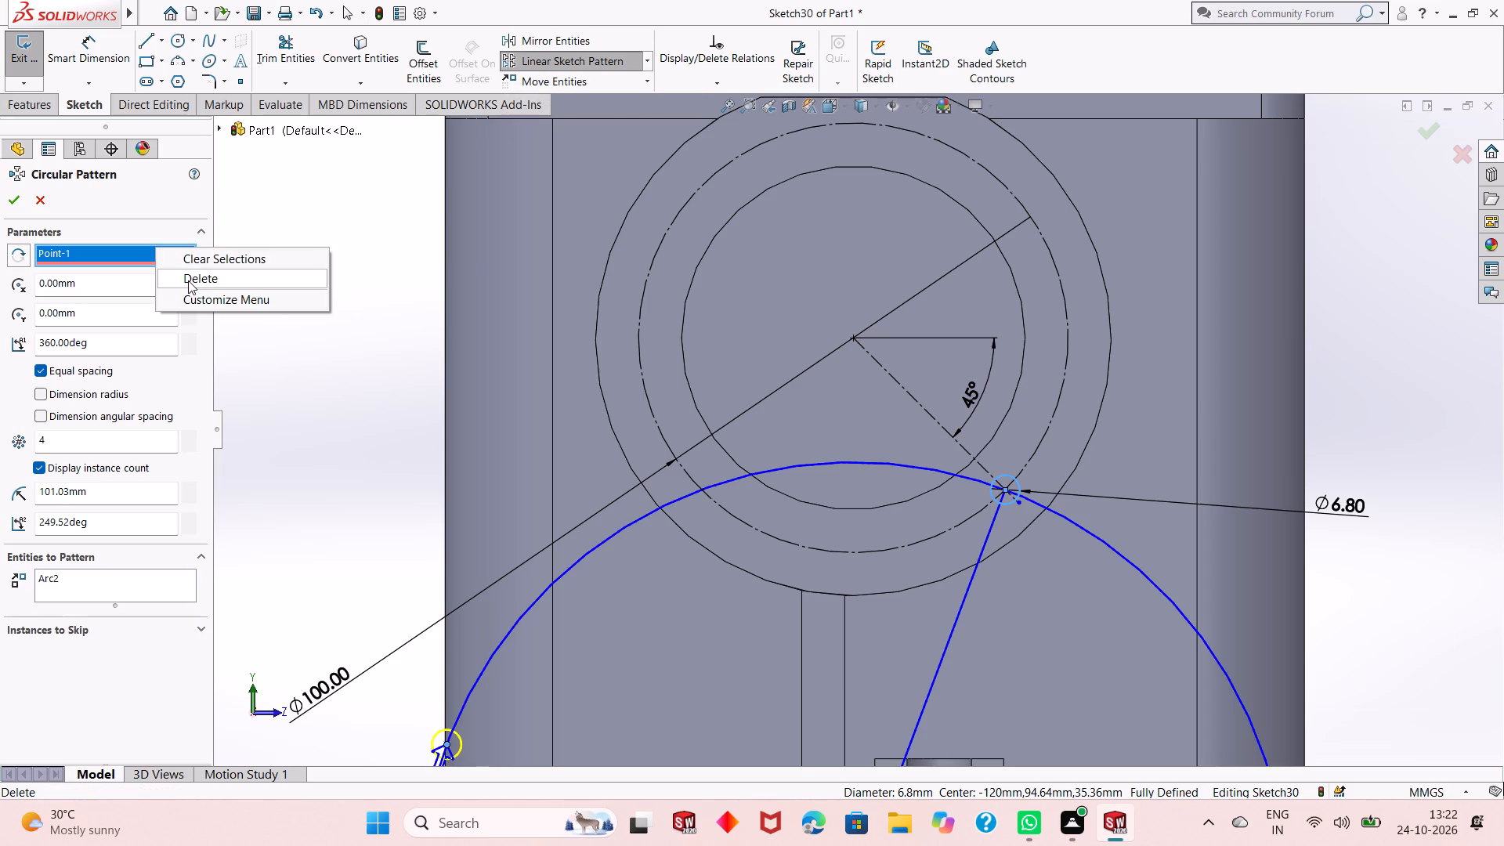
pyautogui.click(855, 339)
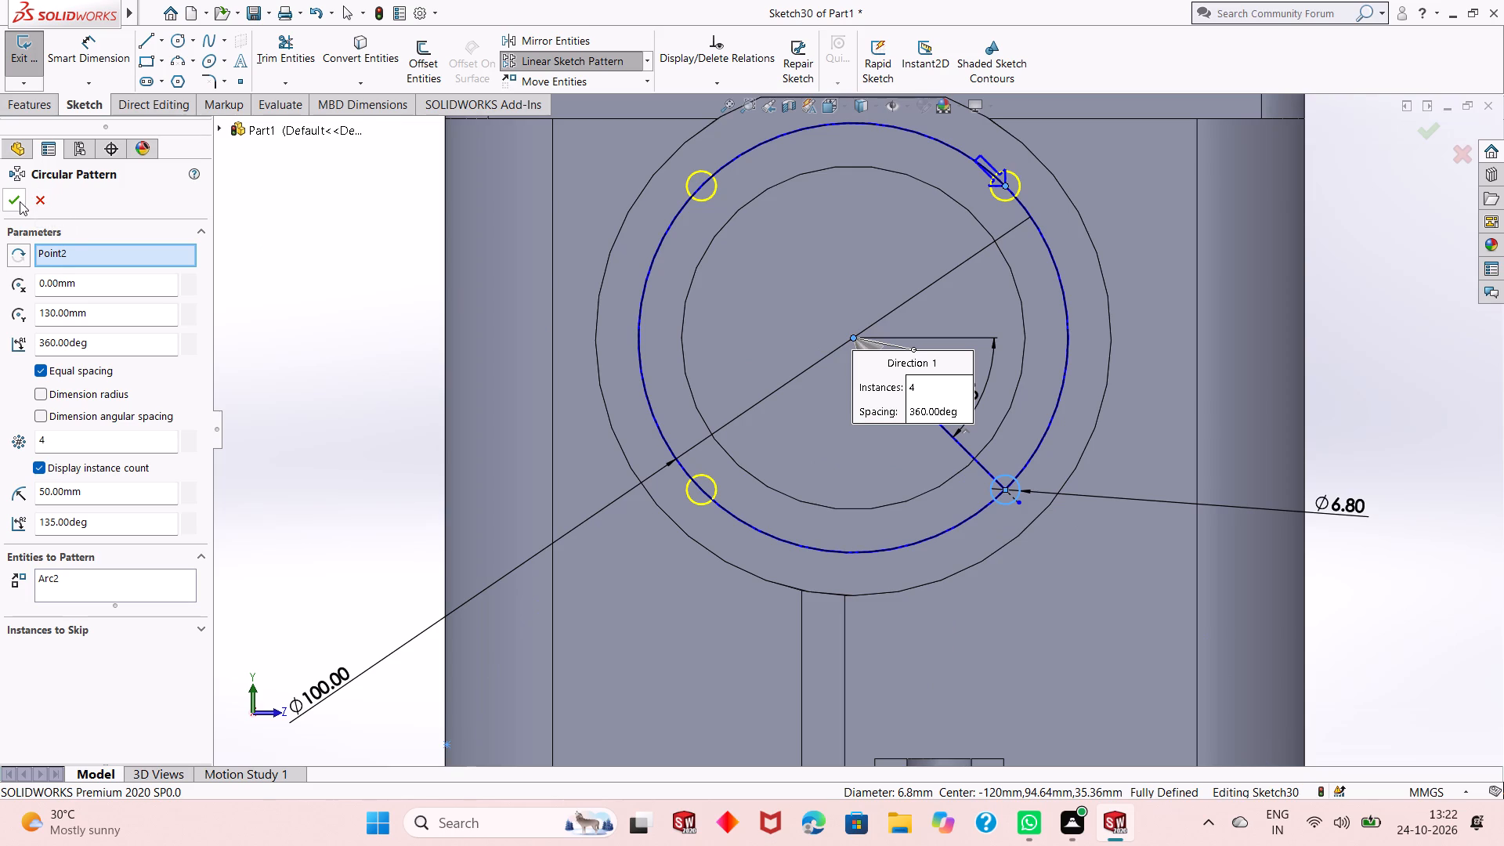
pyautogui.click(20, 201)
pyautogui.click(27, 108)
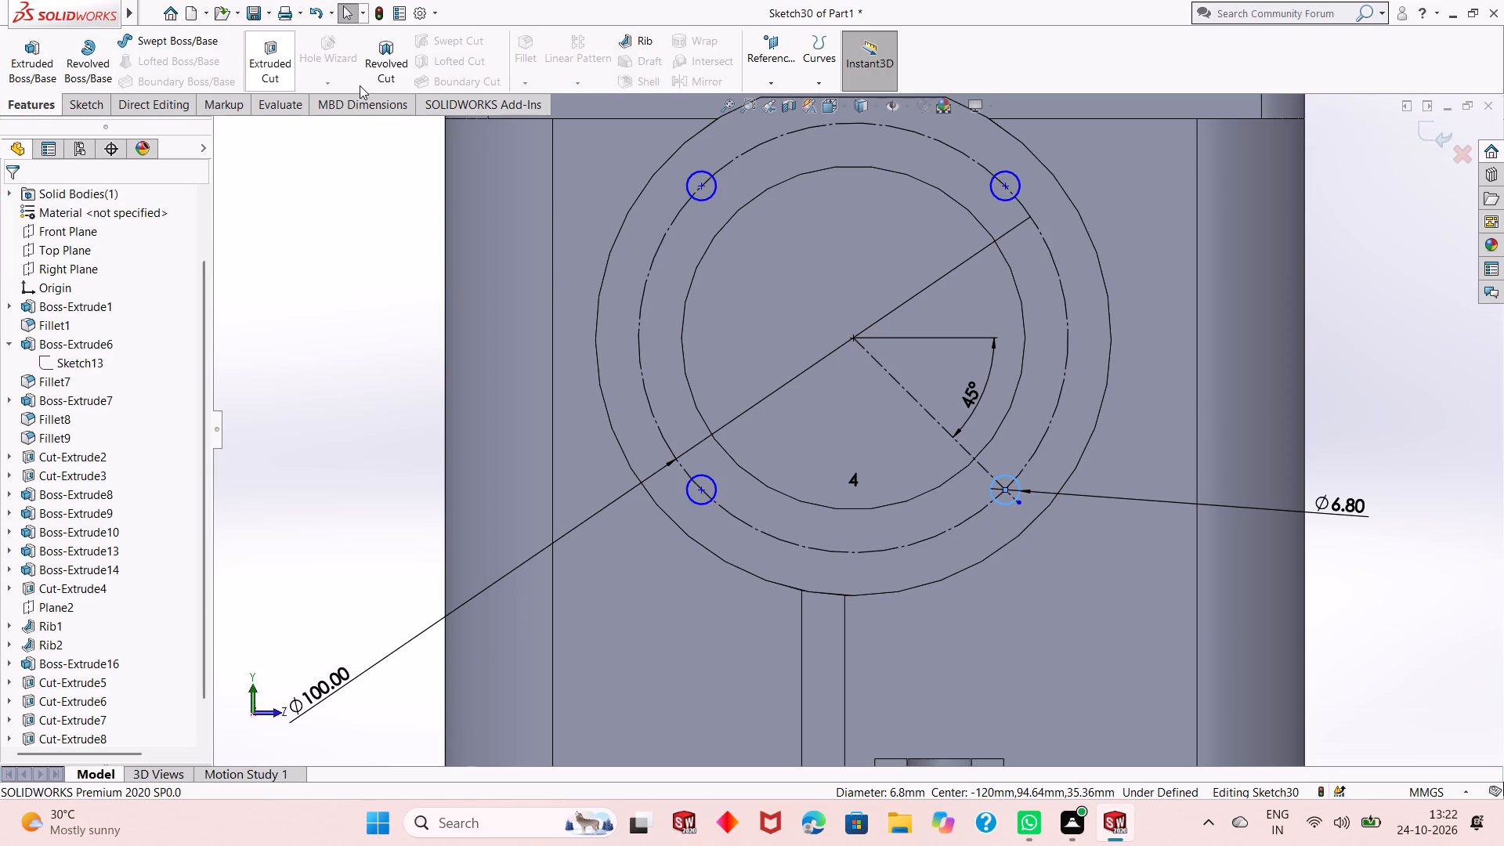
pyautogui.press('Escape')
pyautogui.press('Escape')
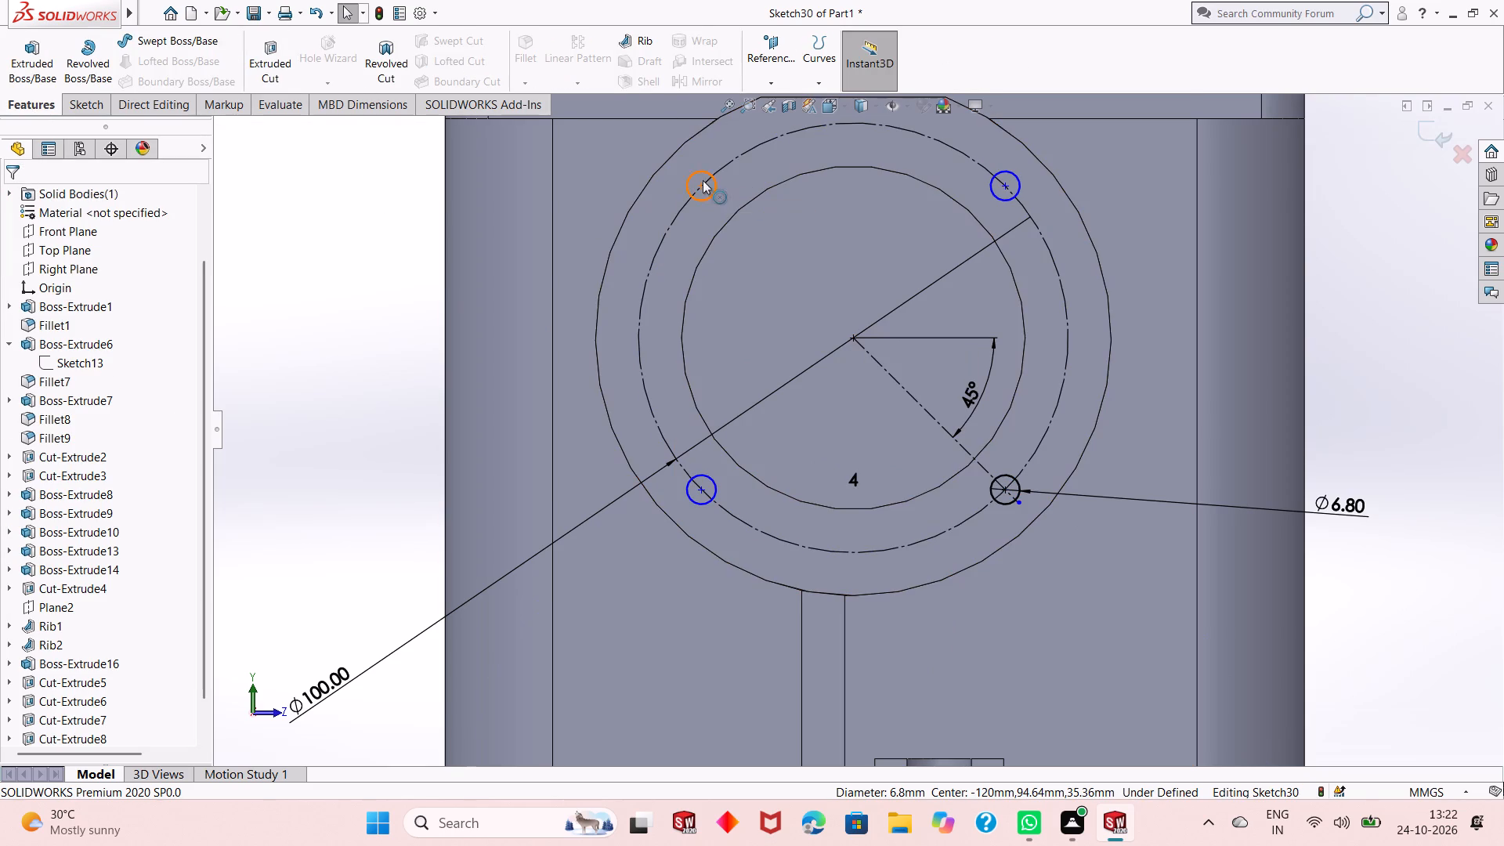
# Make the centres of the two upper patterned circles coincident with the 100 mm construction circle.
pyautogui.click(697, 182)
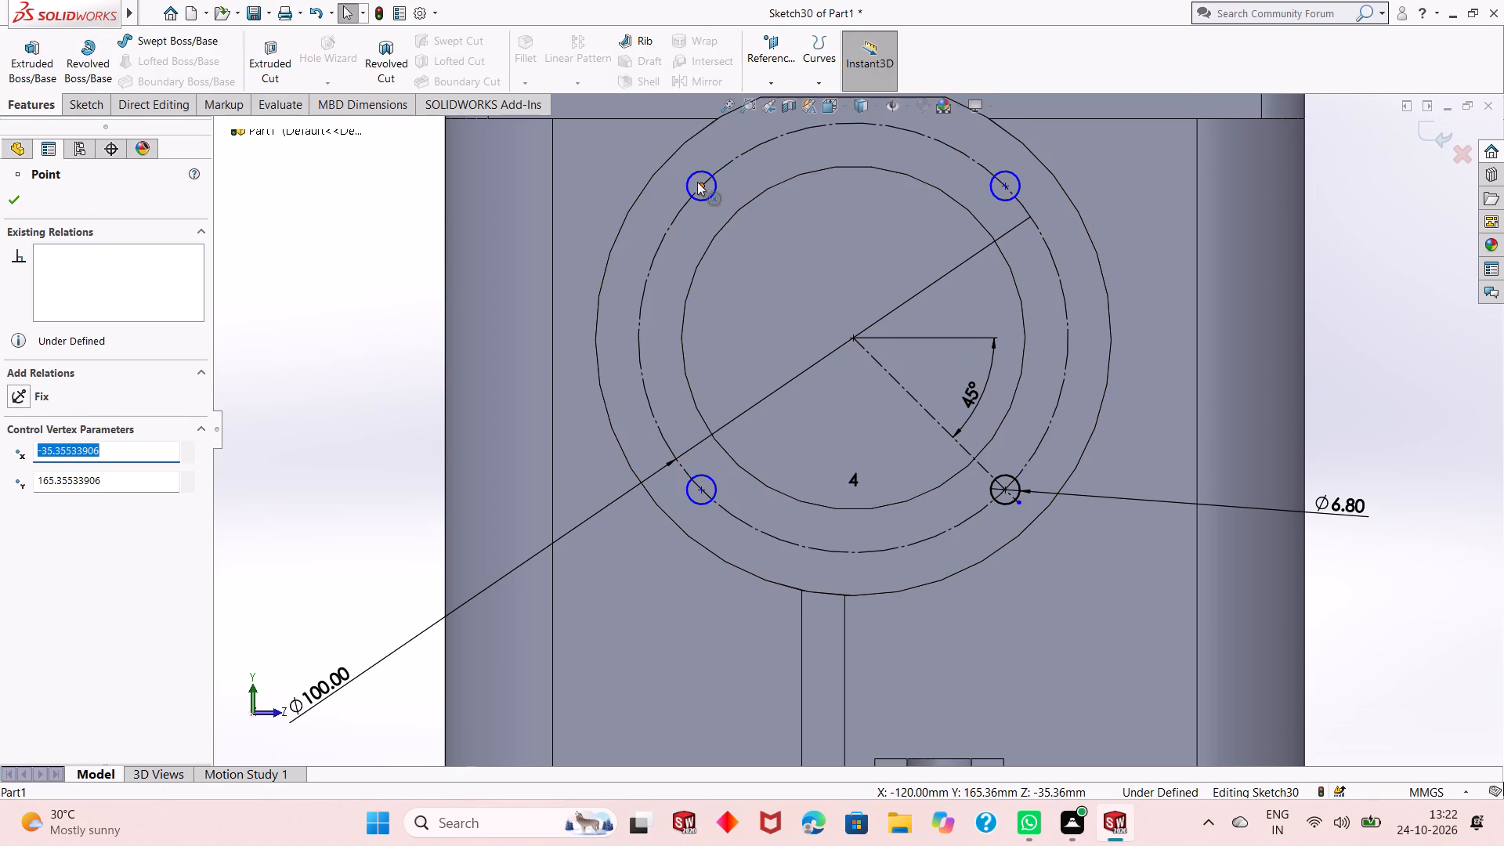
pyautogui.keyDown('ctrl'); pyautogui.click(724, 161); pyautogui.keyUp('ctrl')
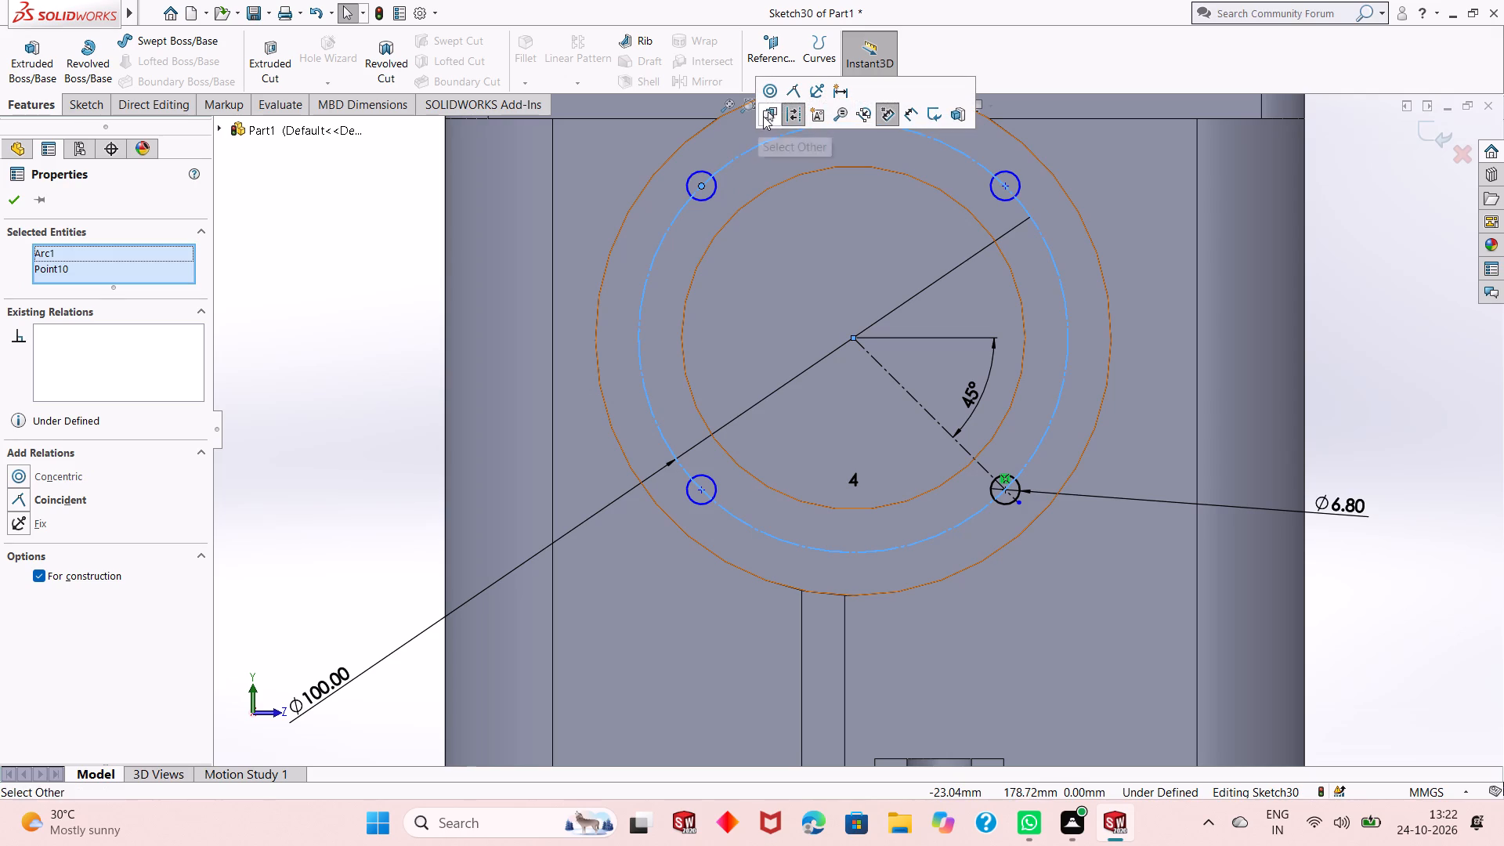
pyautogui.click(788, 95)
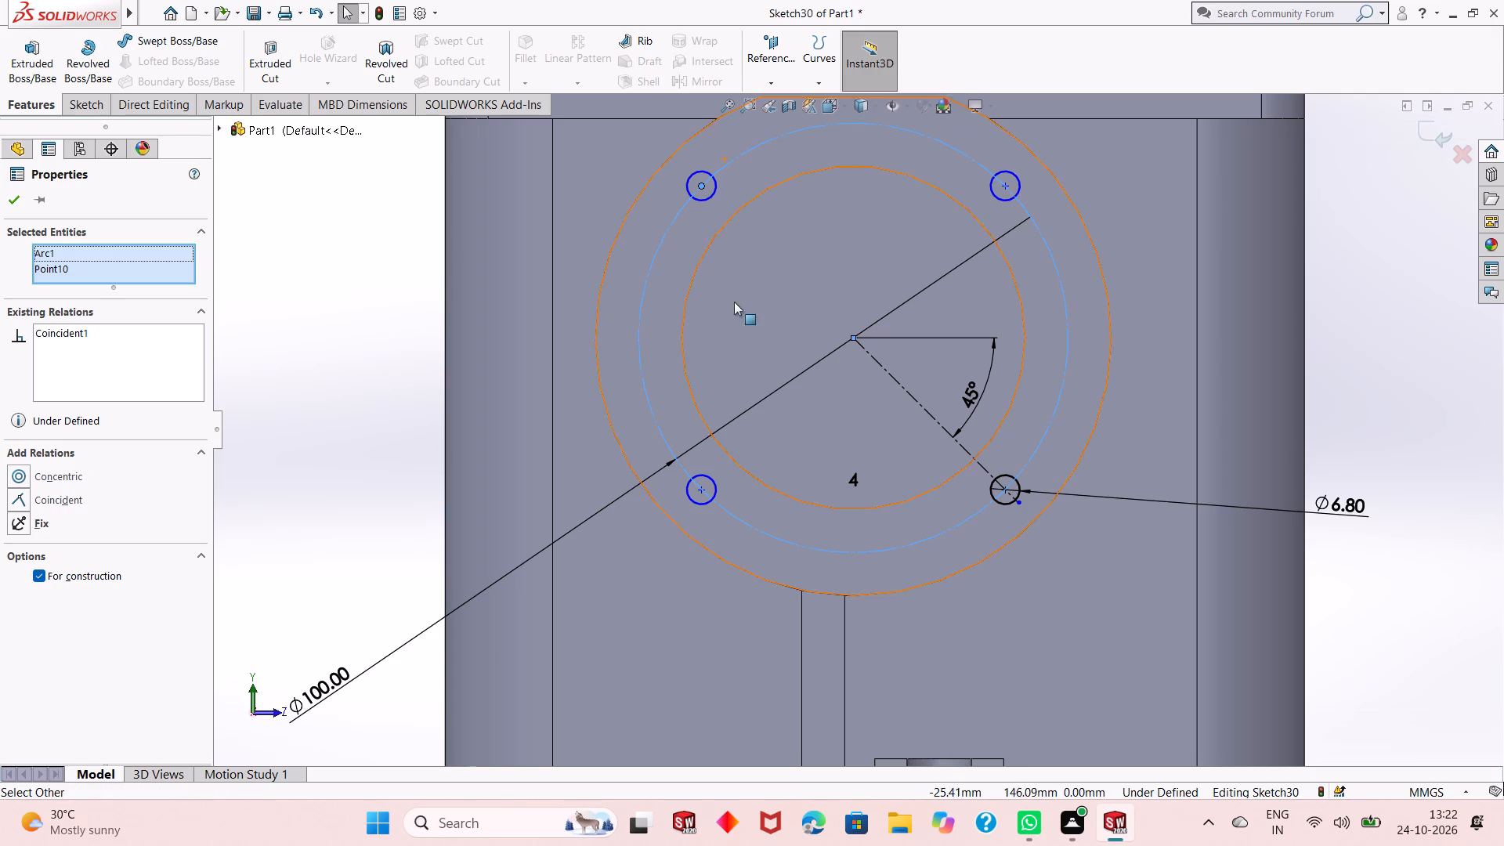
pyautogui.click(20, 194)
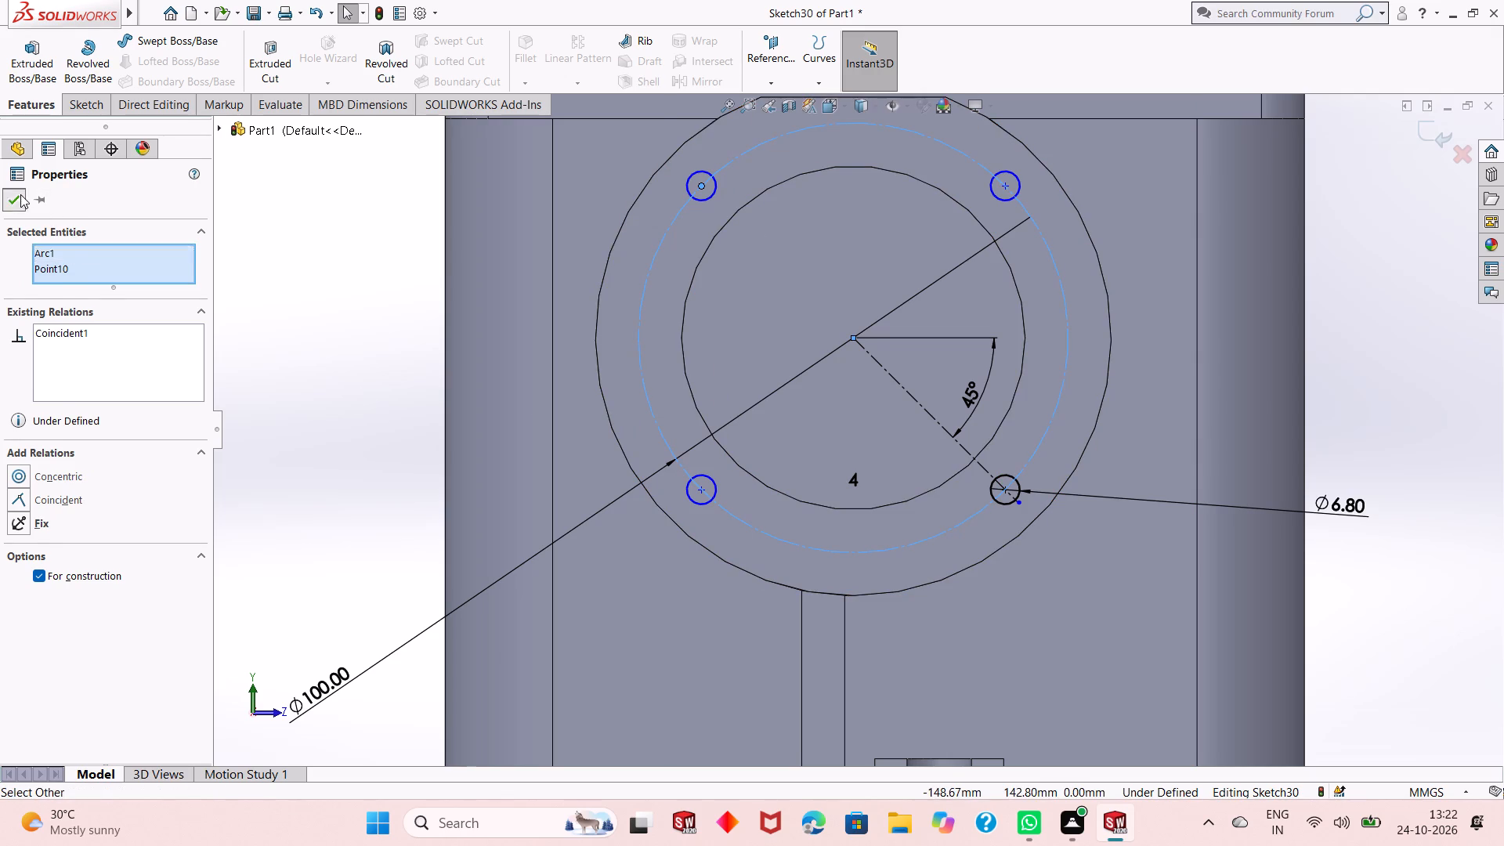
pyautogui.click(1006, 183)
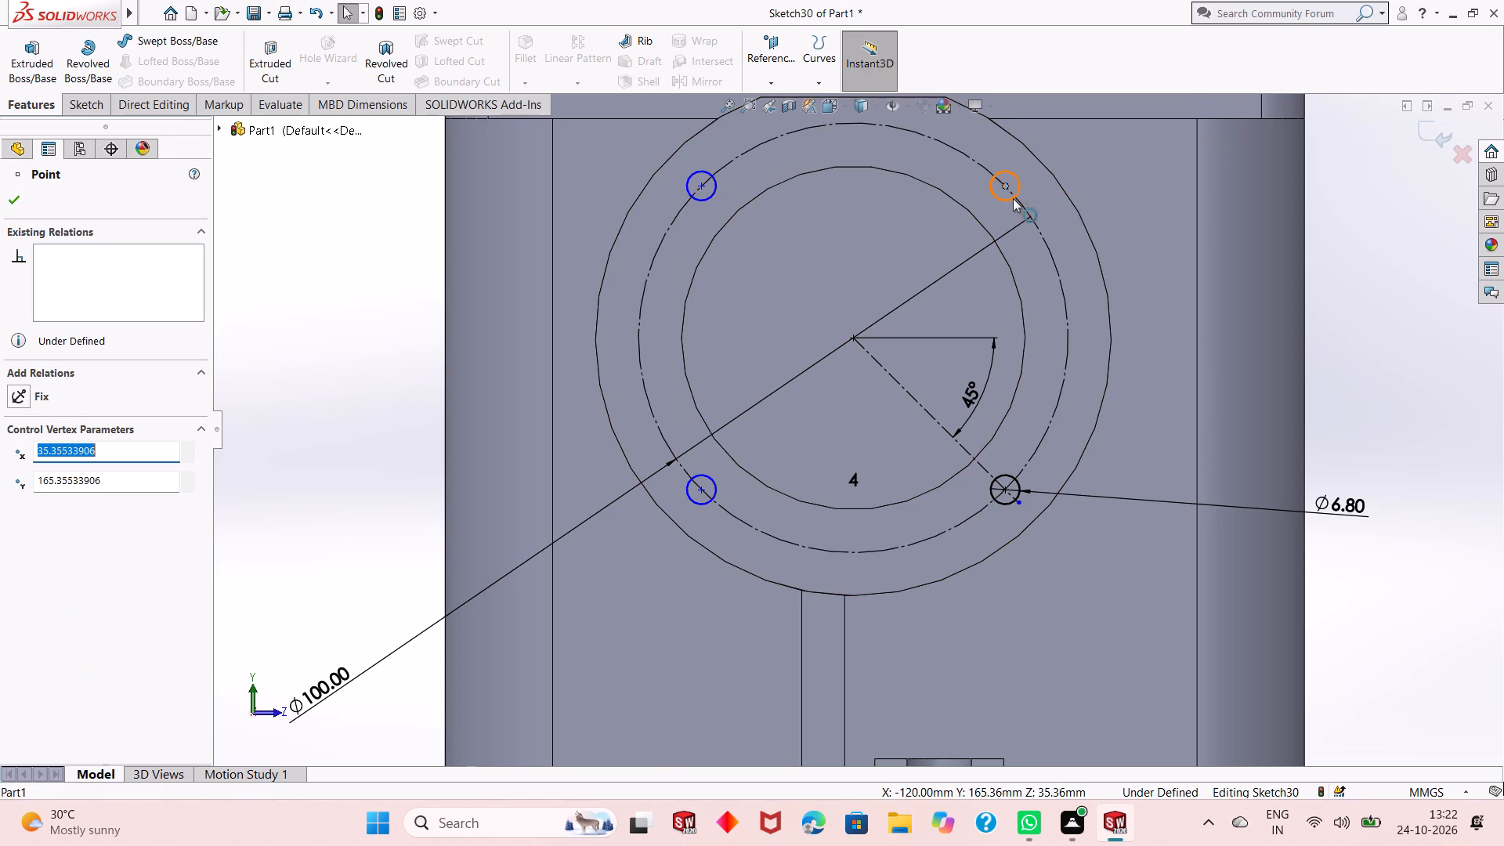
pyautogui.keyDown('ctrl'); pyautogui.click(1026, 206); pyautogui.keyUp('ctrl')
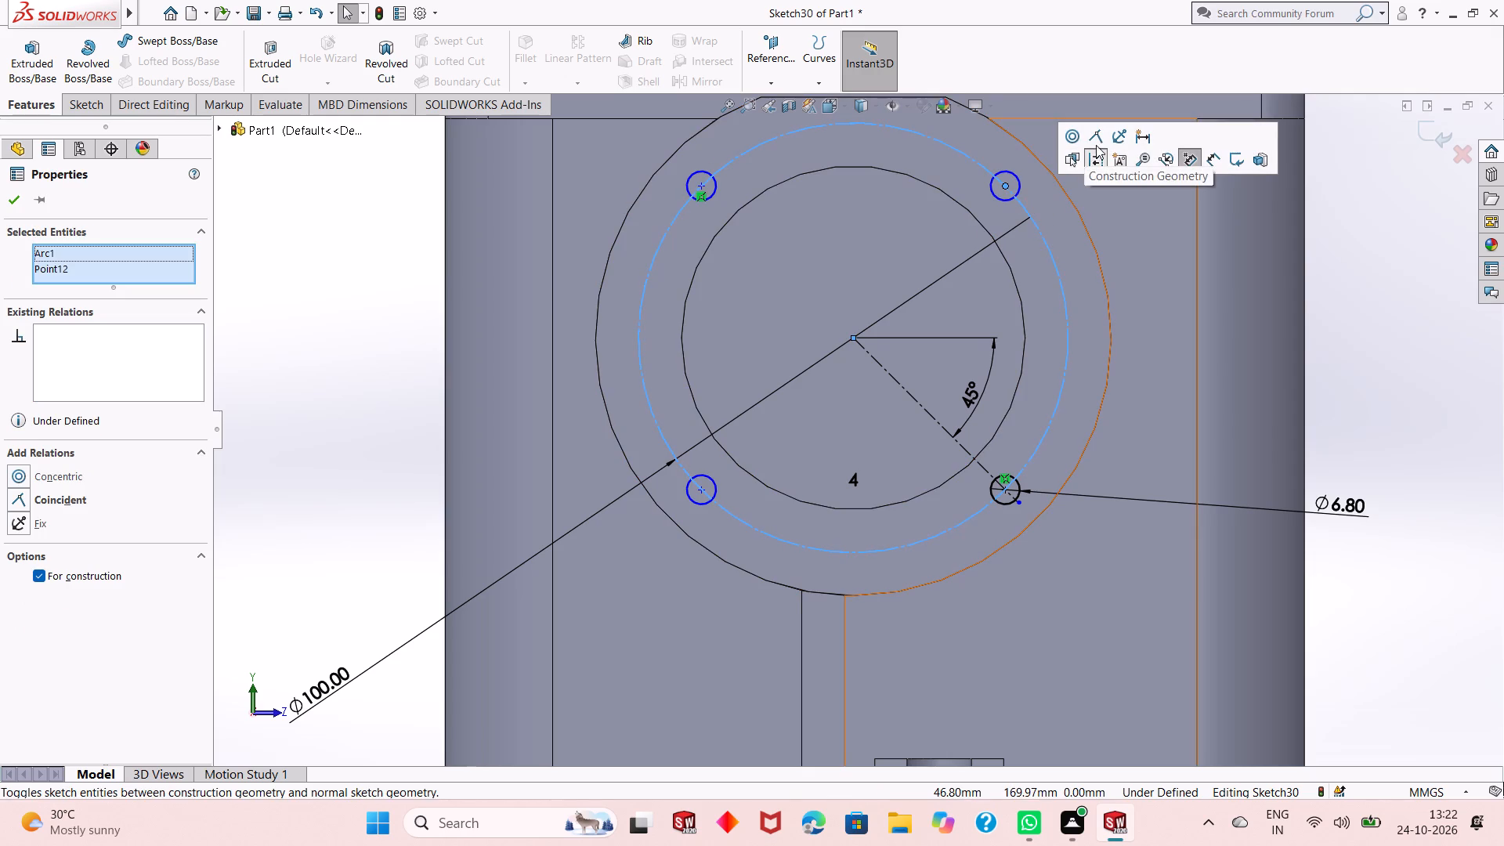
pyautogui.click(1099, 140)
pyautogui.click(21, 197)
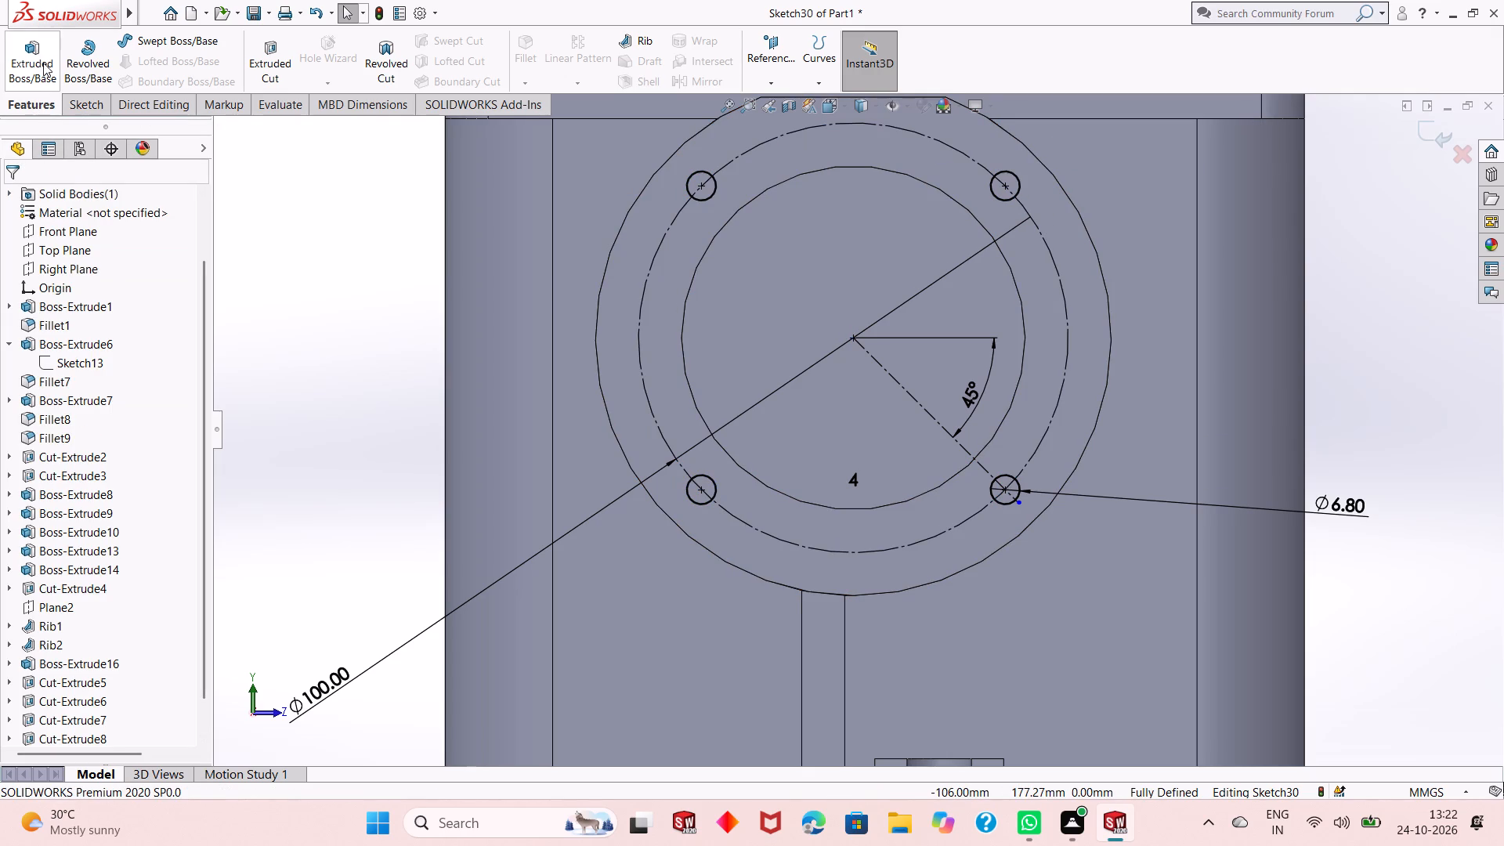
# Extrude-cut the four 6.8 mm circles into the round boss's ring face to a blind depth of 24 mm.
pyautogui.click(268, 60)
pyautogui.moveTo(533, 254); pyautogui.dragTo(524, 269, button='middle')
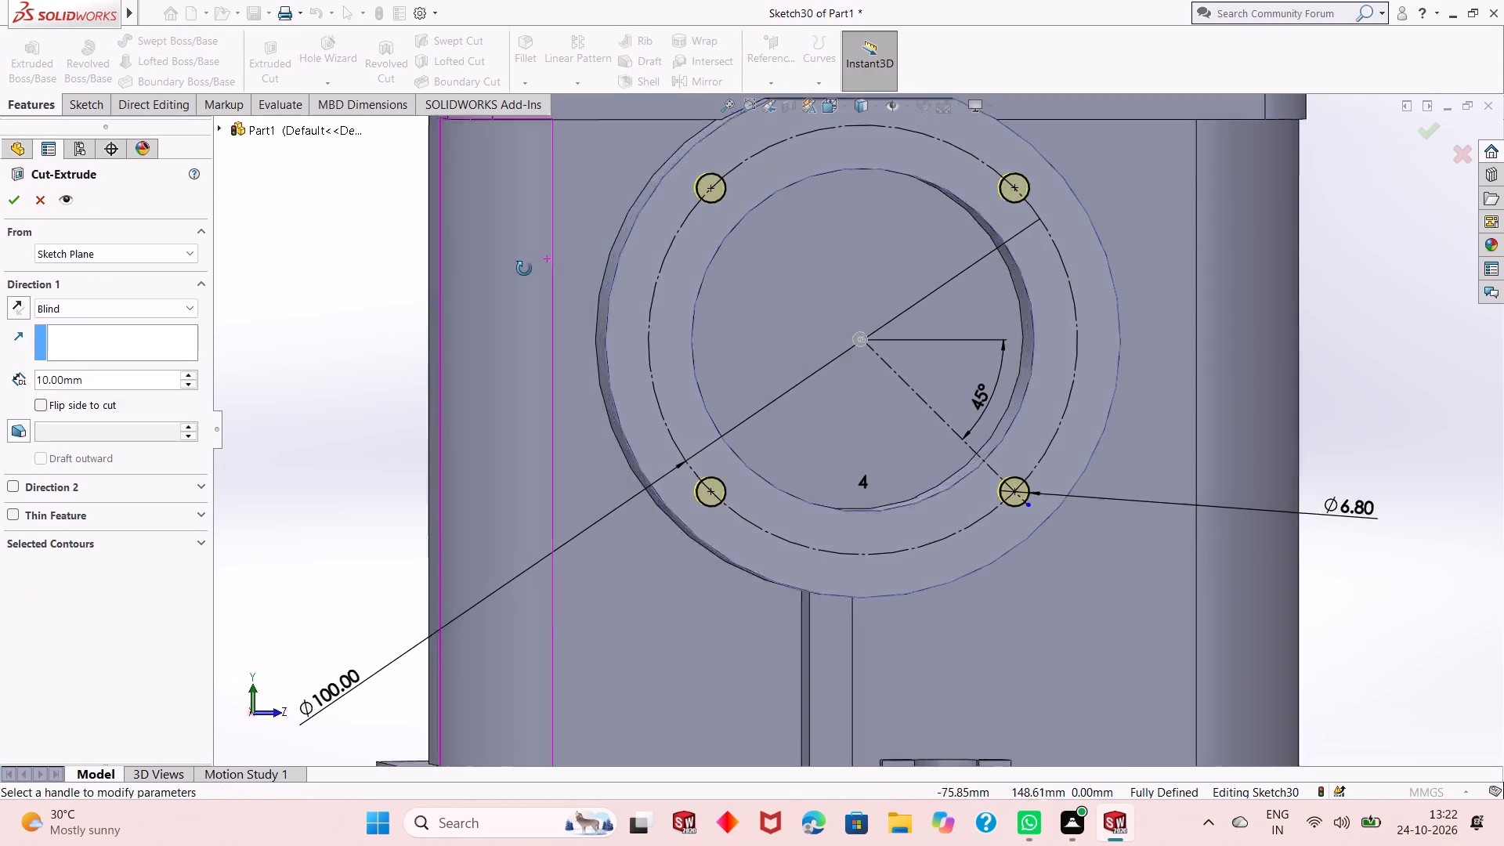
pyautogui.moveTo(524, 269); pyautogui.dragTo(494, 287, button='middle')
pyautogui.doubleClick(105, 374)
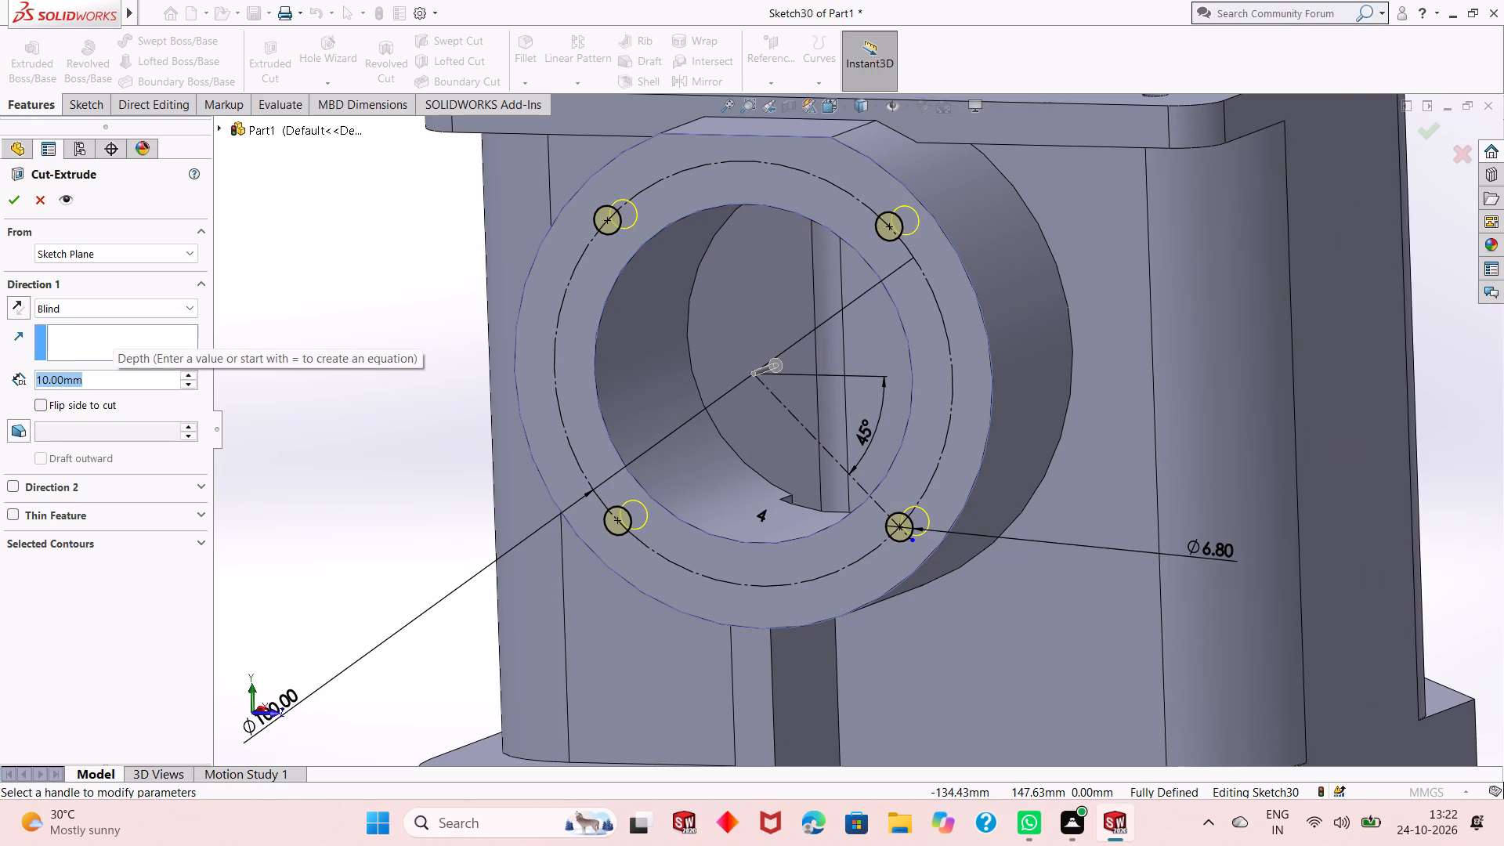
pyautogui.write('24')
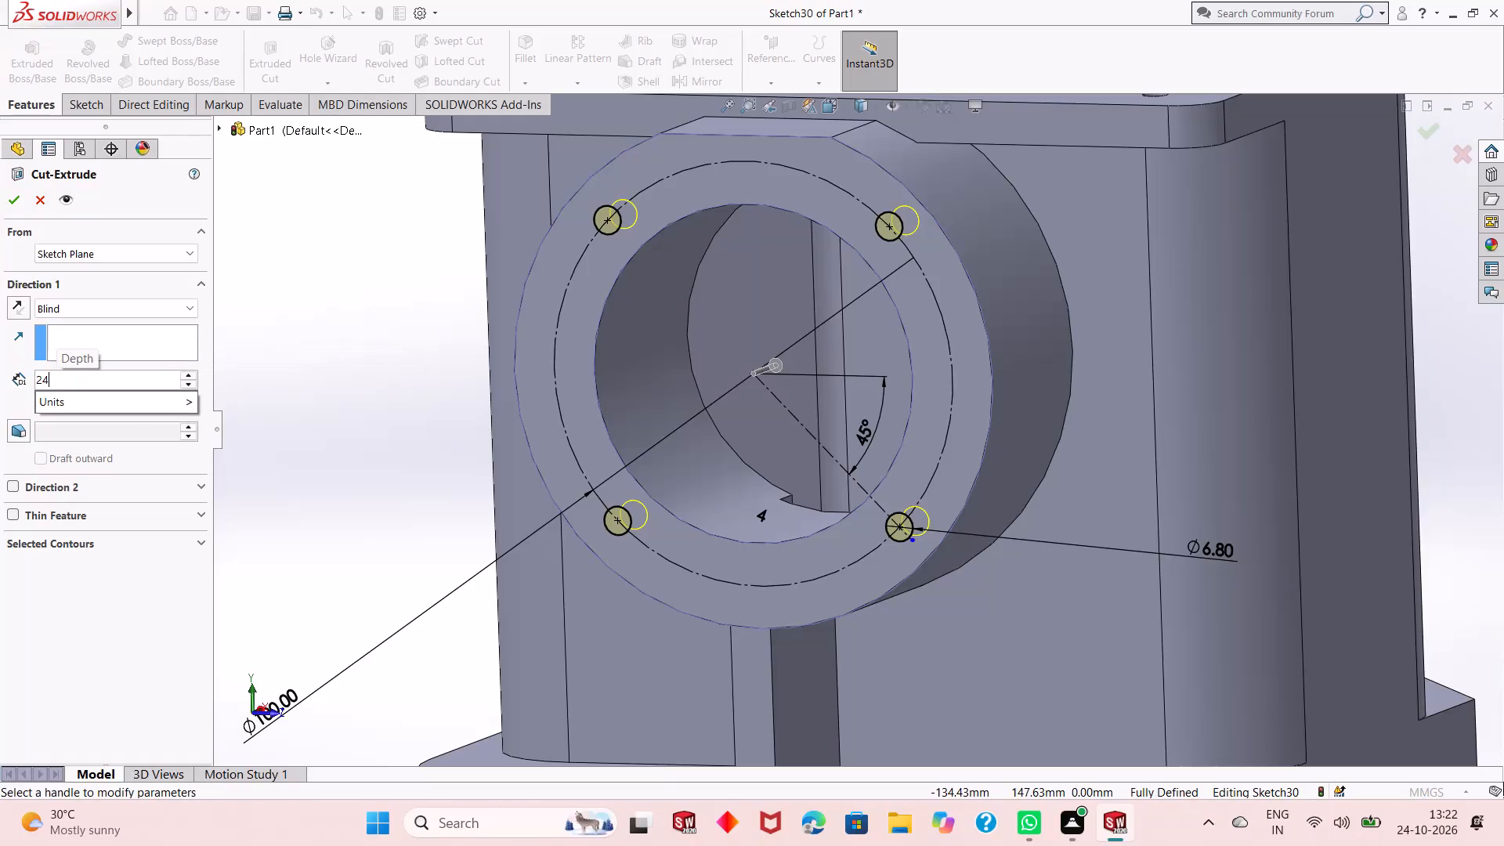
pyautogui.press('4')
pyautogui.press('Return')
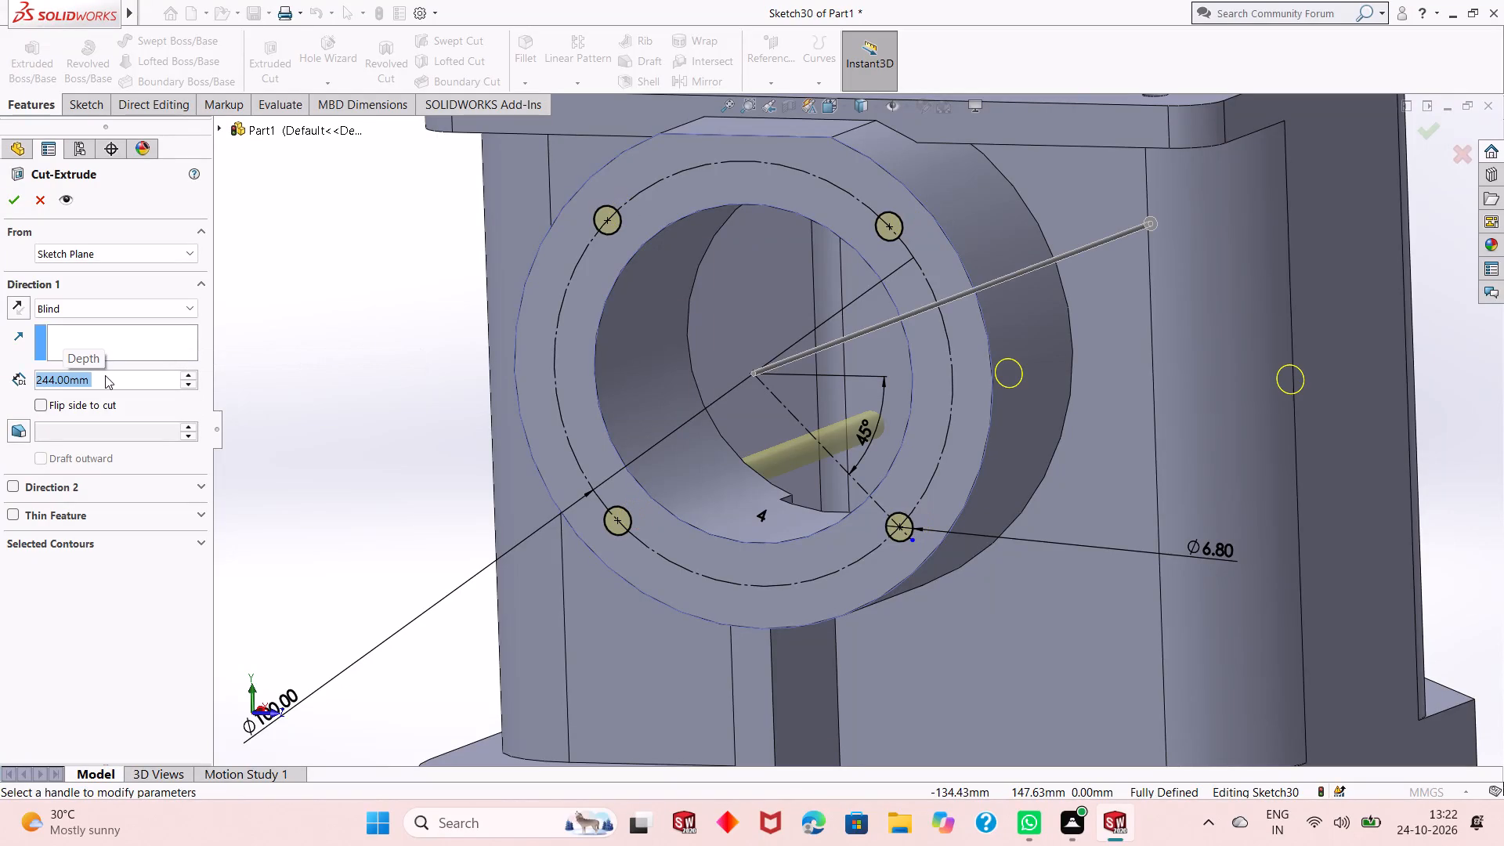
pyautogui.write('24')
pyautogui.press('Return')
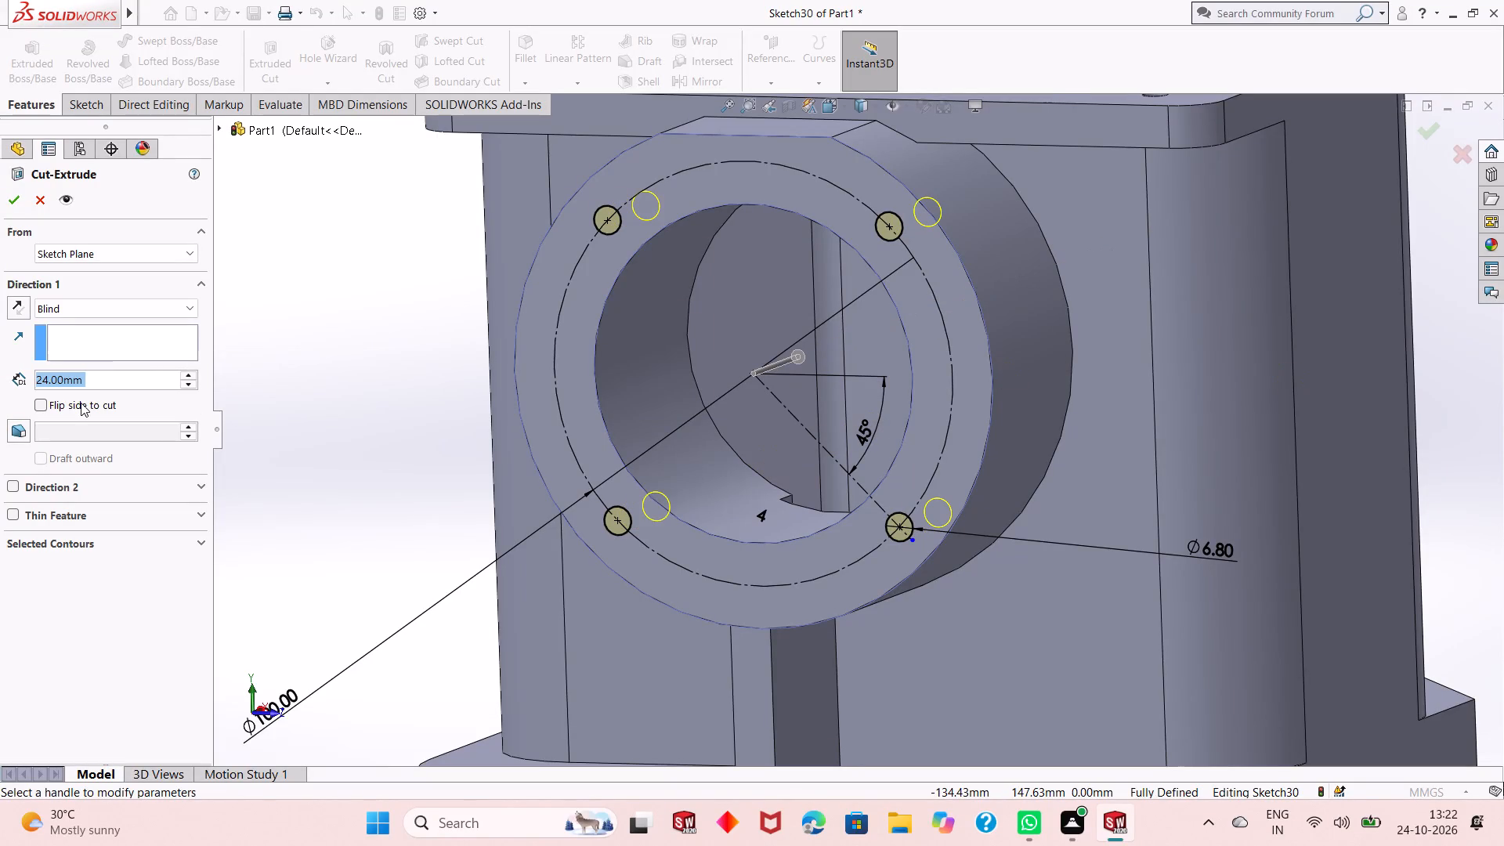
pyautogui.click(11, 200)
pyautogui.scroll(2, 454, 395)
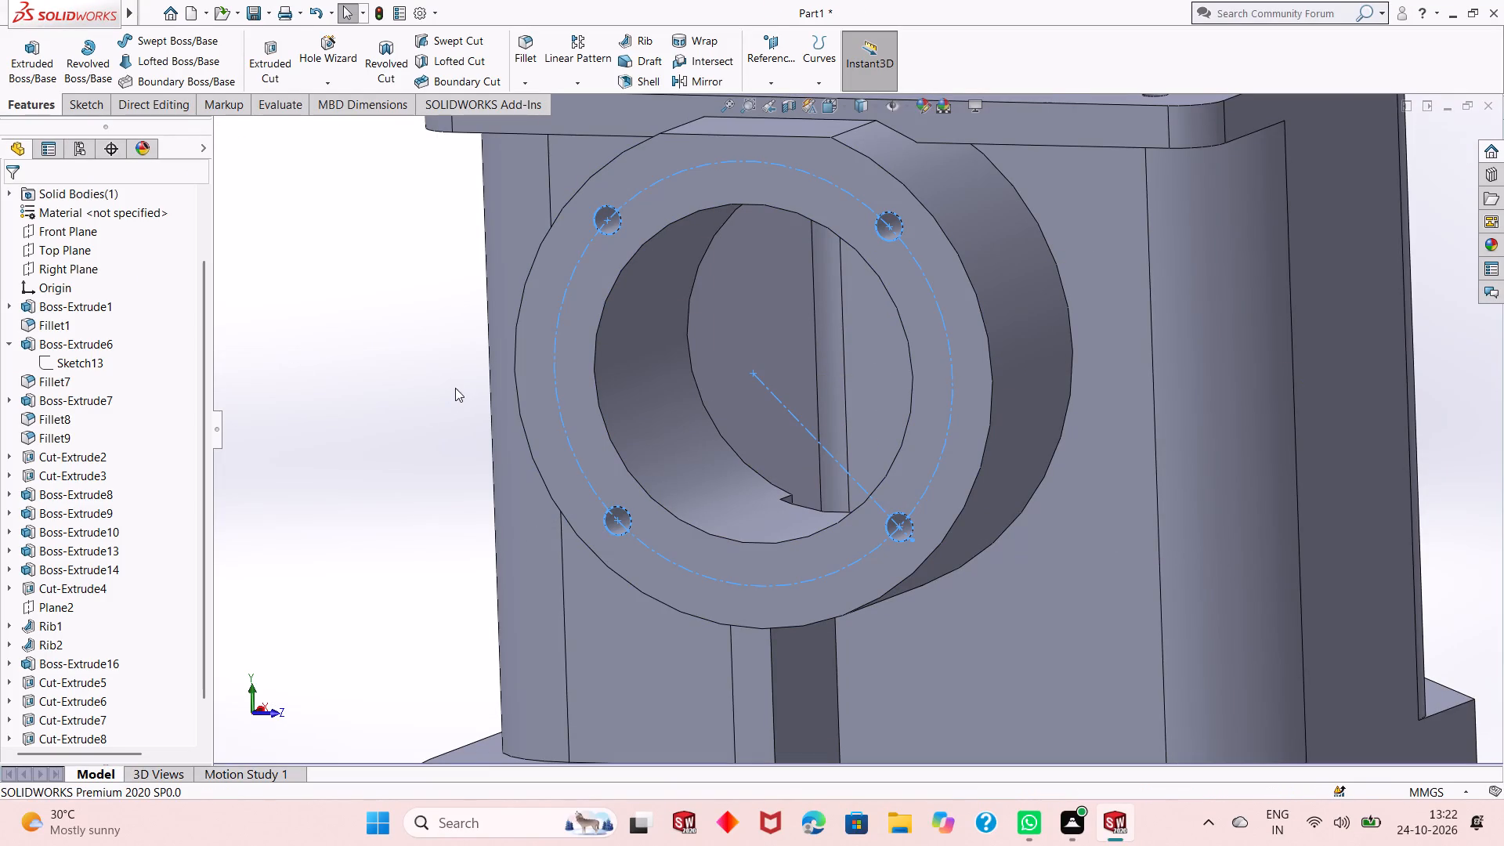
pyautogui.click(358, 326)
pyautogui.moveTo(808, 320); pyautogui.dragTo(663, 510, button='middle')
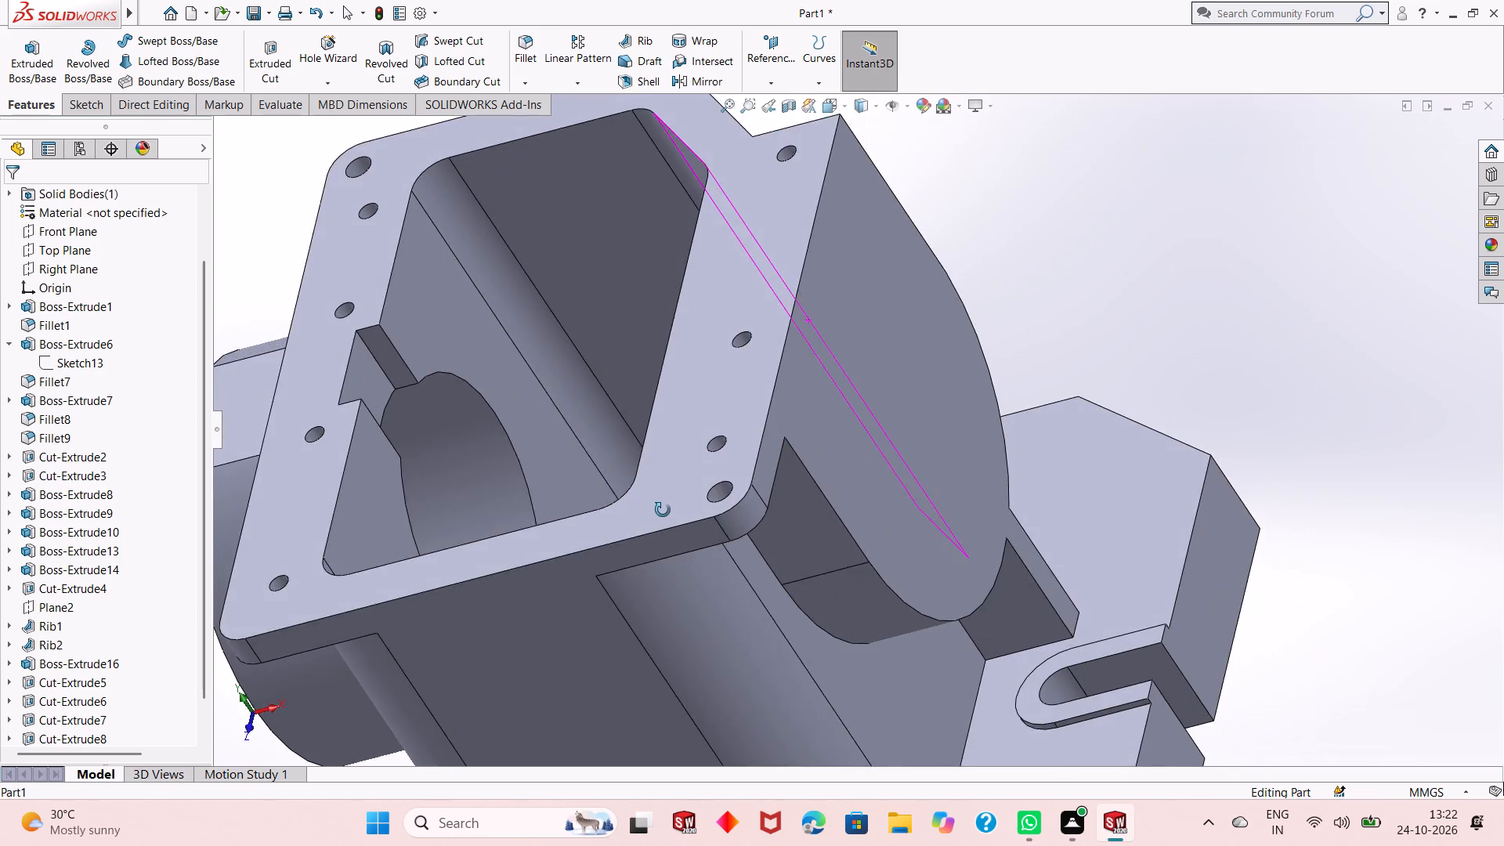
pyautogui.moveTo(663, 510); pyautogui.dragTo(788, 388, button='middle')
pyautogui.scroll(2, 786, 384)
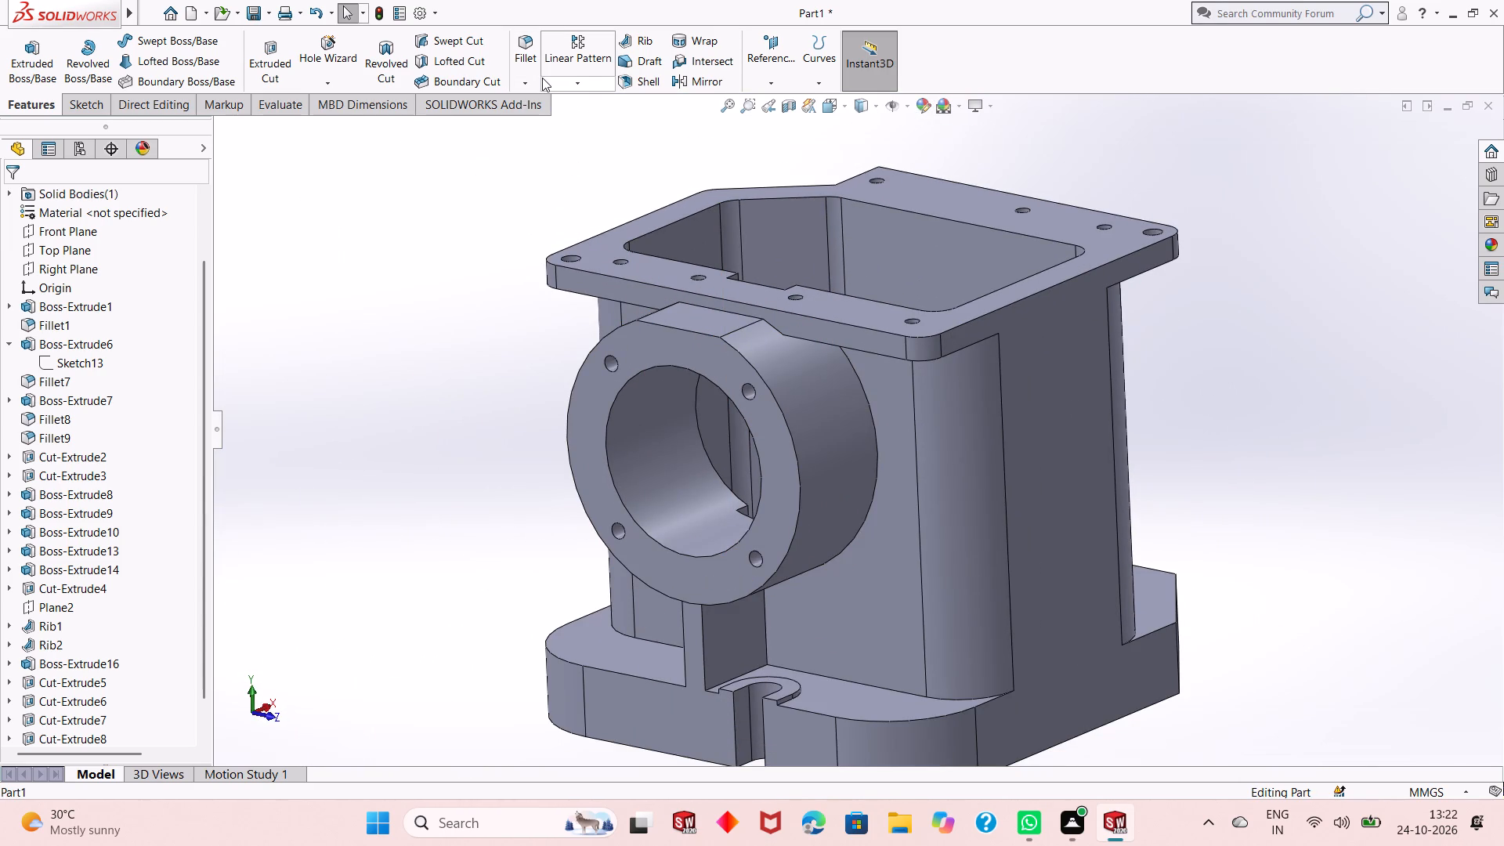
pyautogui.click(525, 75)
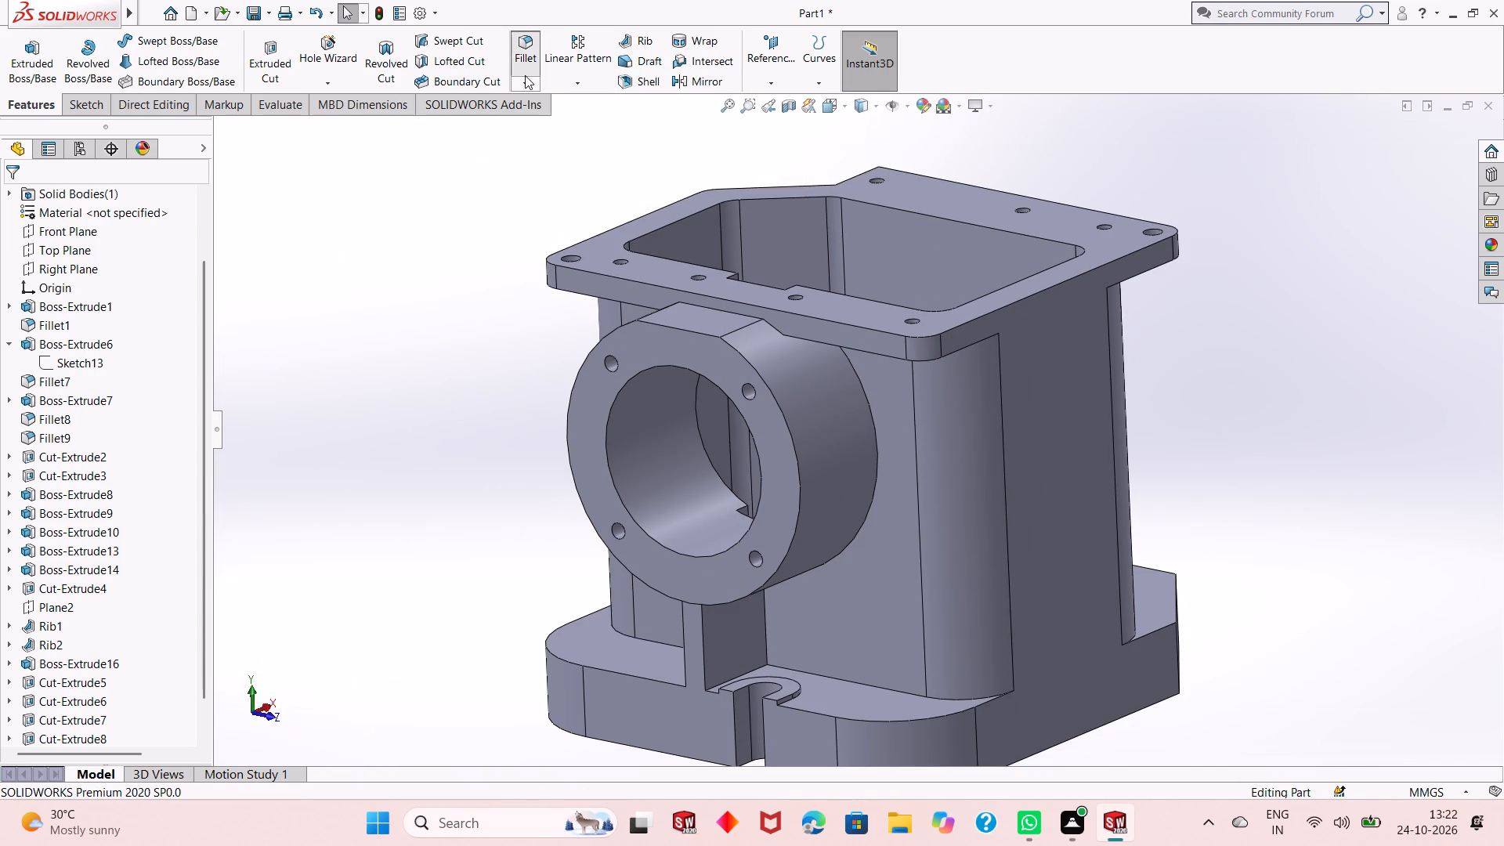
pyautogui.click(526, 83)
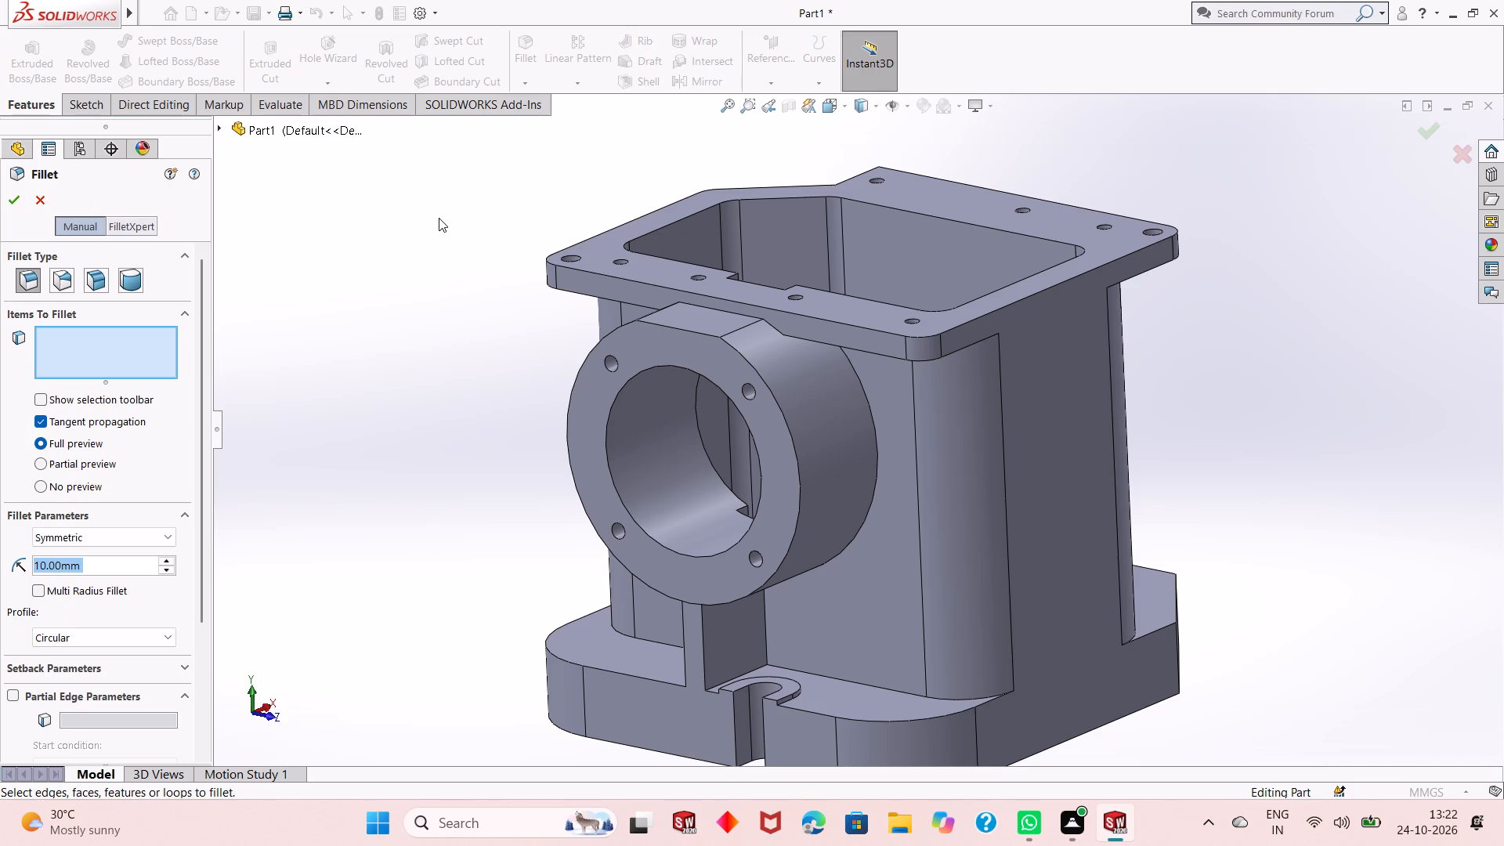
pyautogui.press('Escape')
# Chamfer the outer edge of the round boss's bore with an angle-distance chamfer of 2 mm at 45 degrees.
pyautogui.click(526, 85)
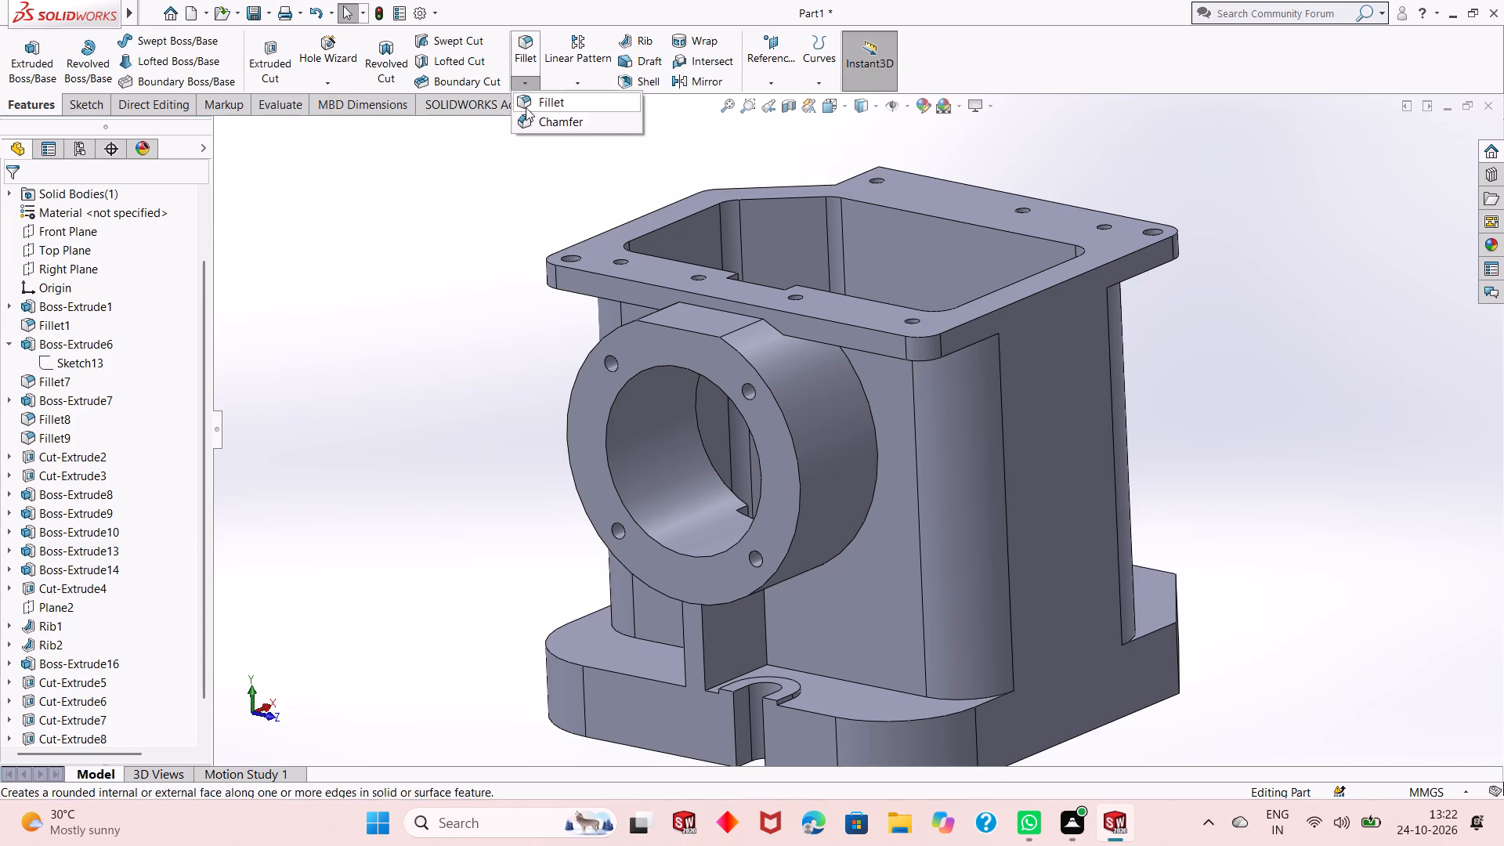
pyautogui.click(530, 123)
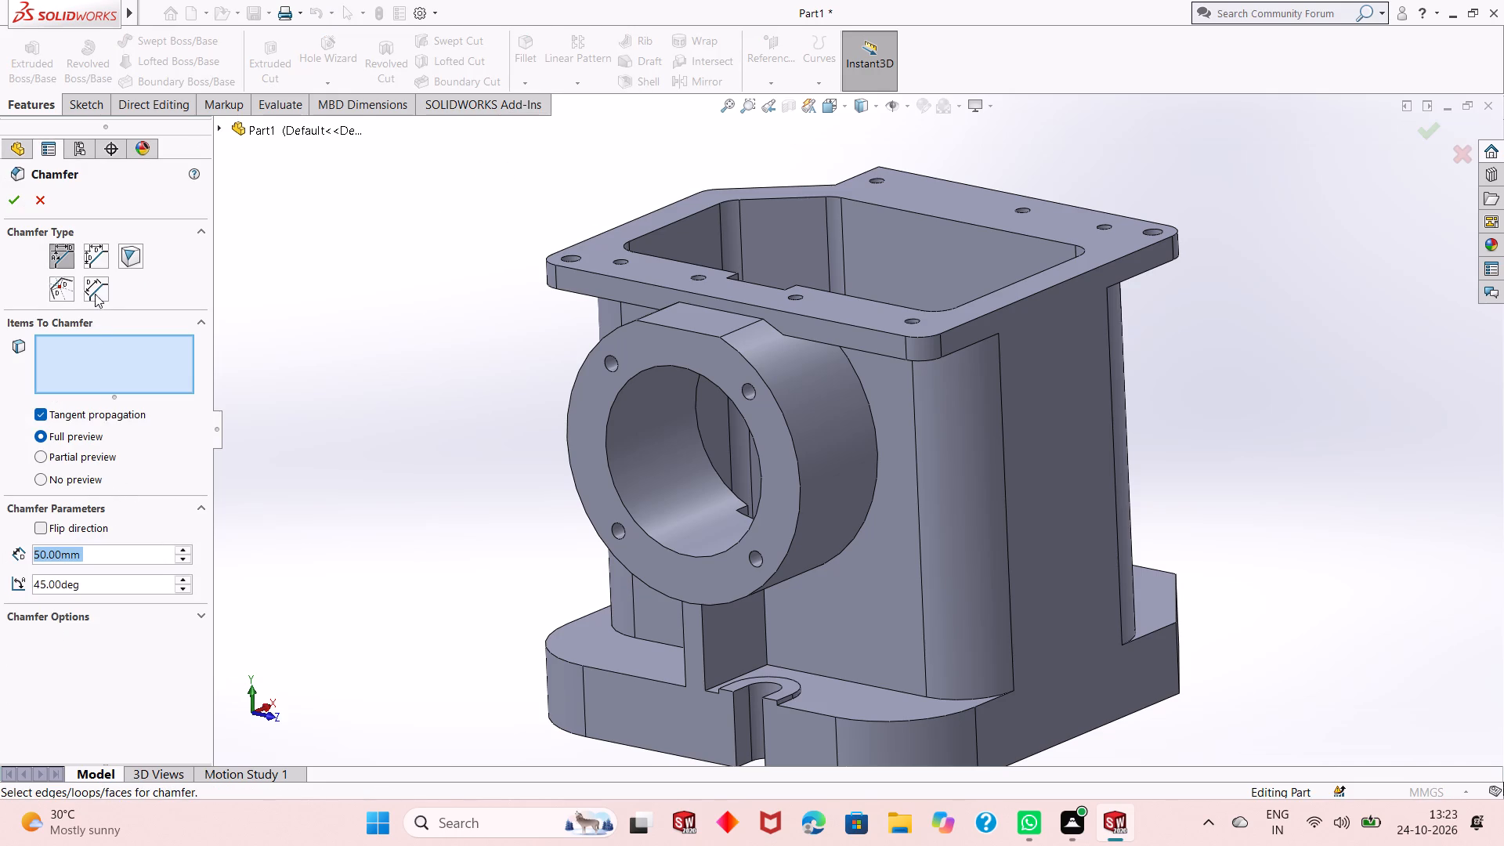
pyautogui.click(65, 257)
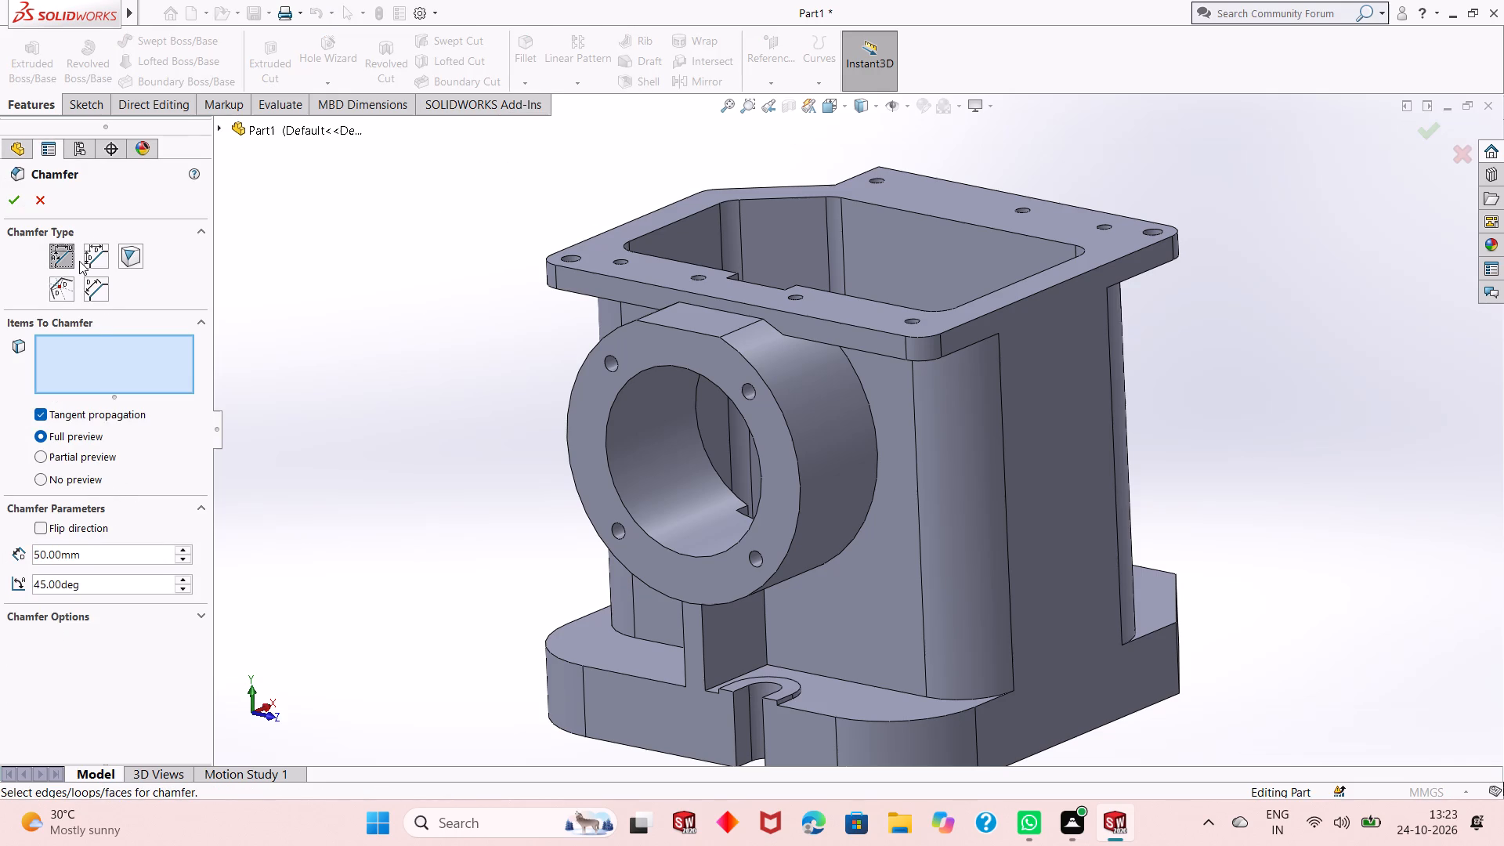
pyautogui.click(66, 283)
pyautogui.click(101, 291)
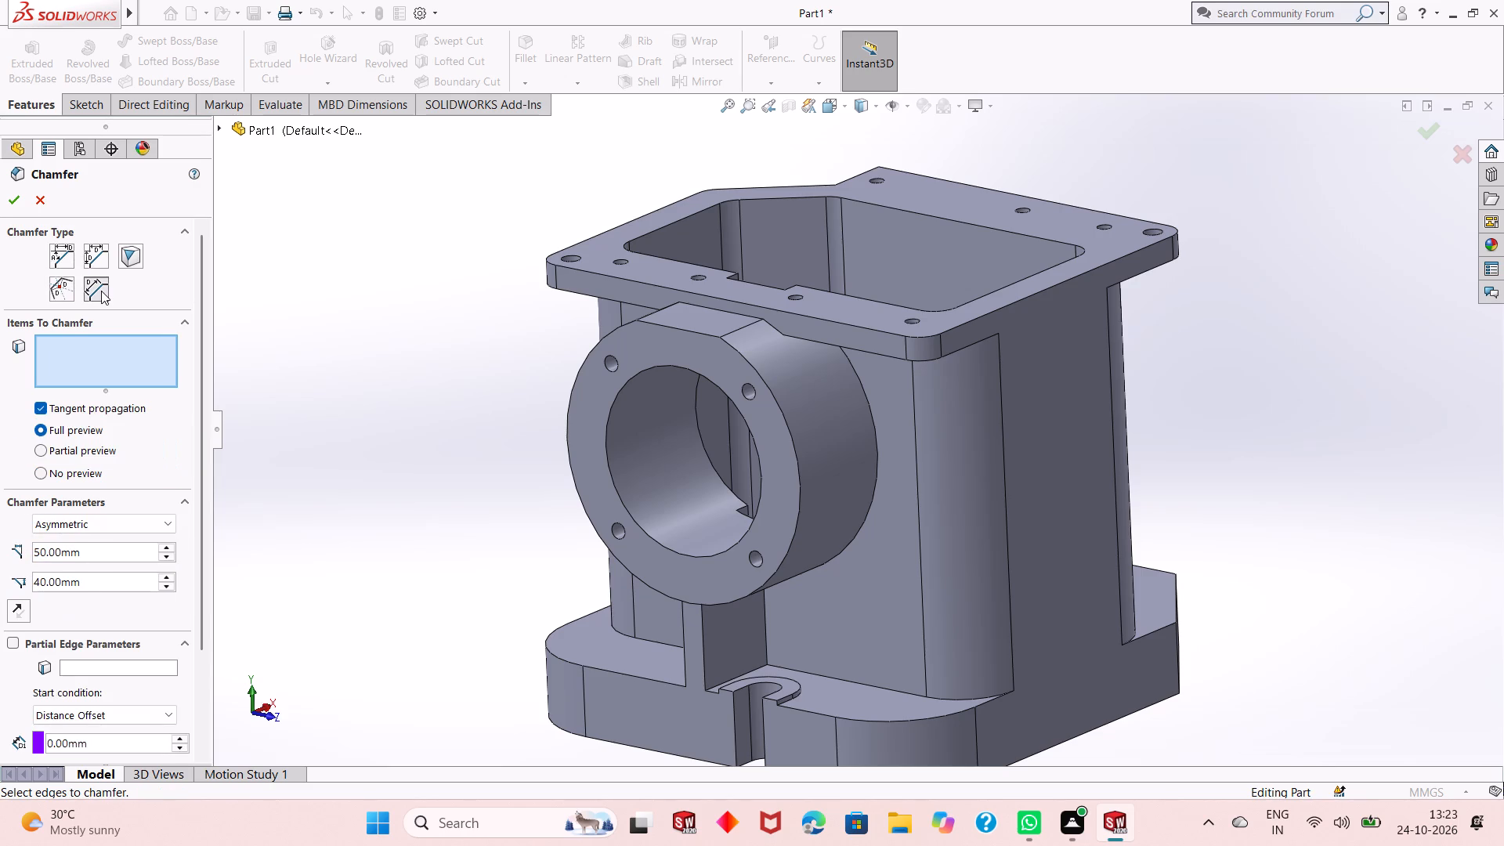
pyautogui.click(104, 265)
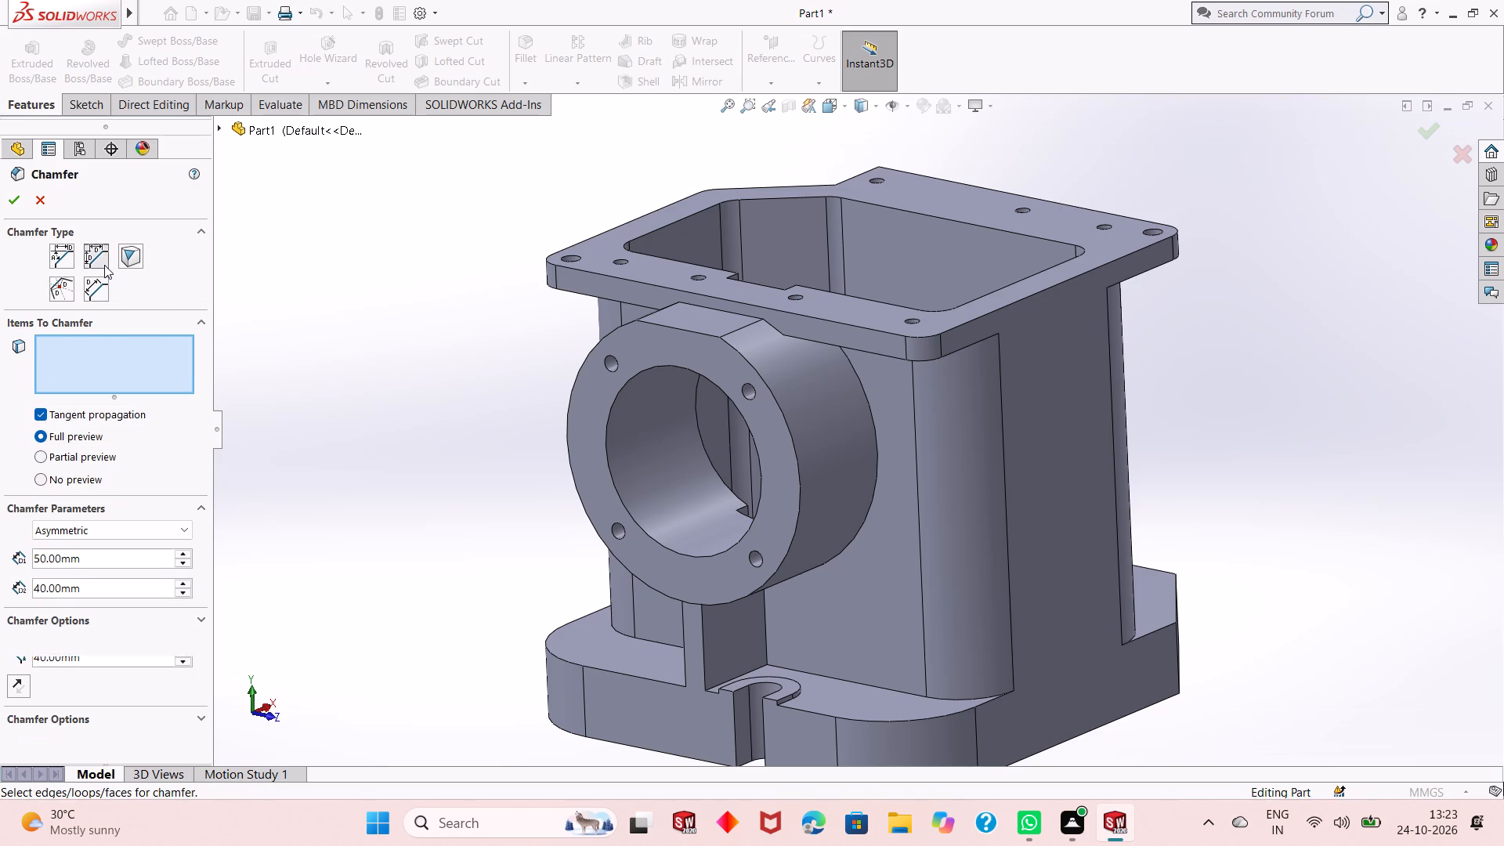
pyautogui.click(62, 245)
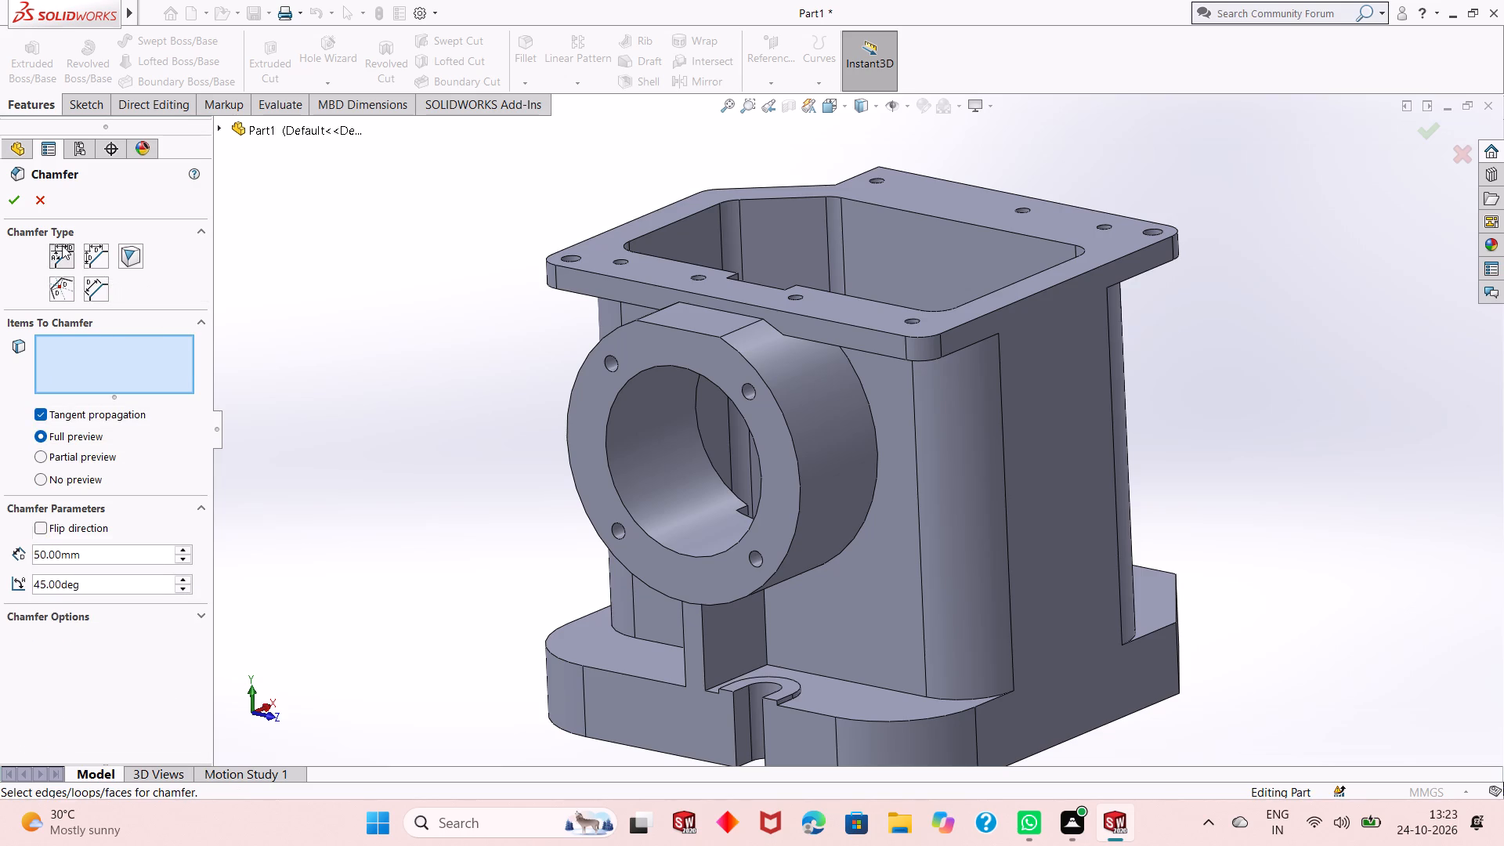
pyautogui.doubleClick(91, 548)
pyautogui.press('2')
pyautogui.press('Return')
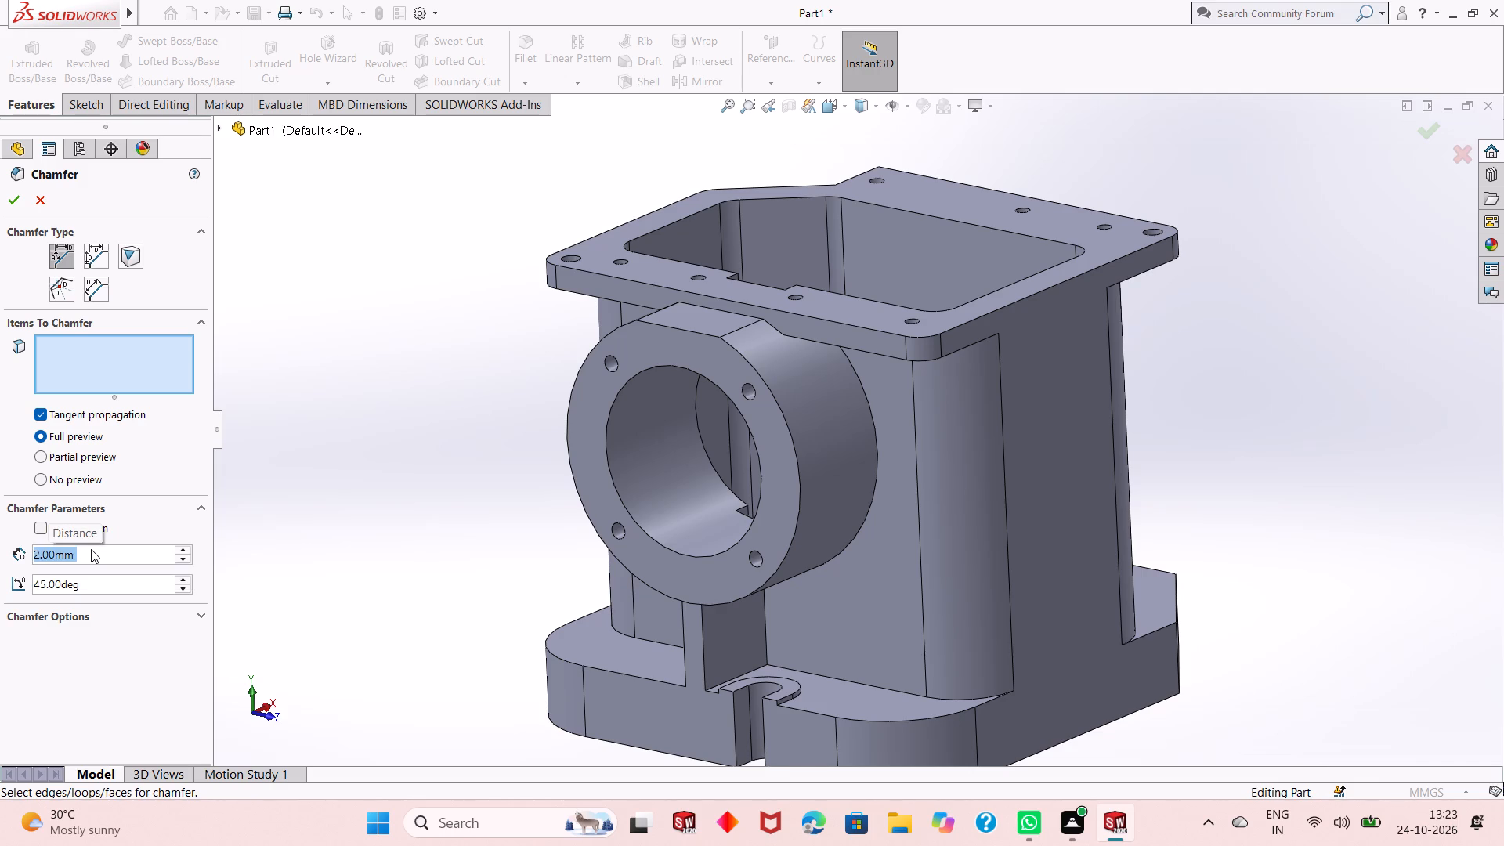
pyautogui.scroll(-2, 602, 488)
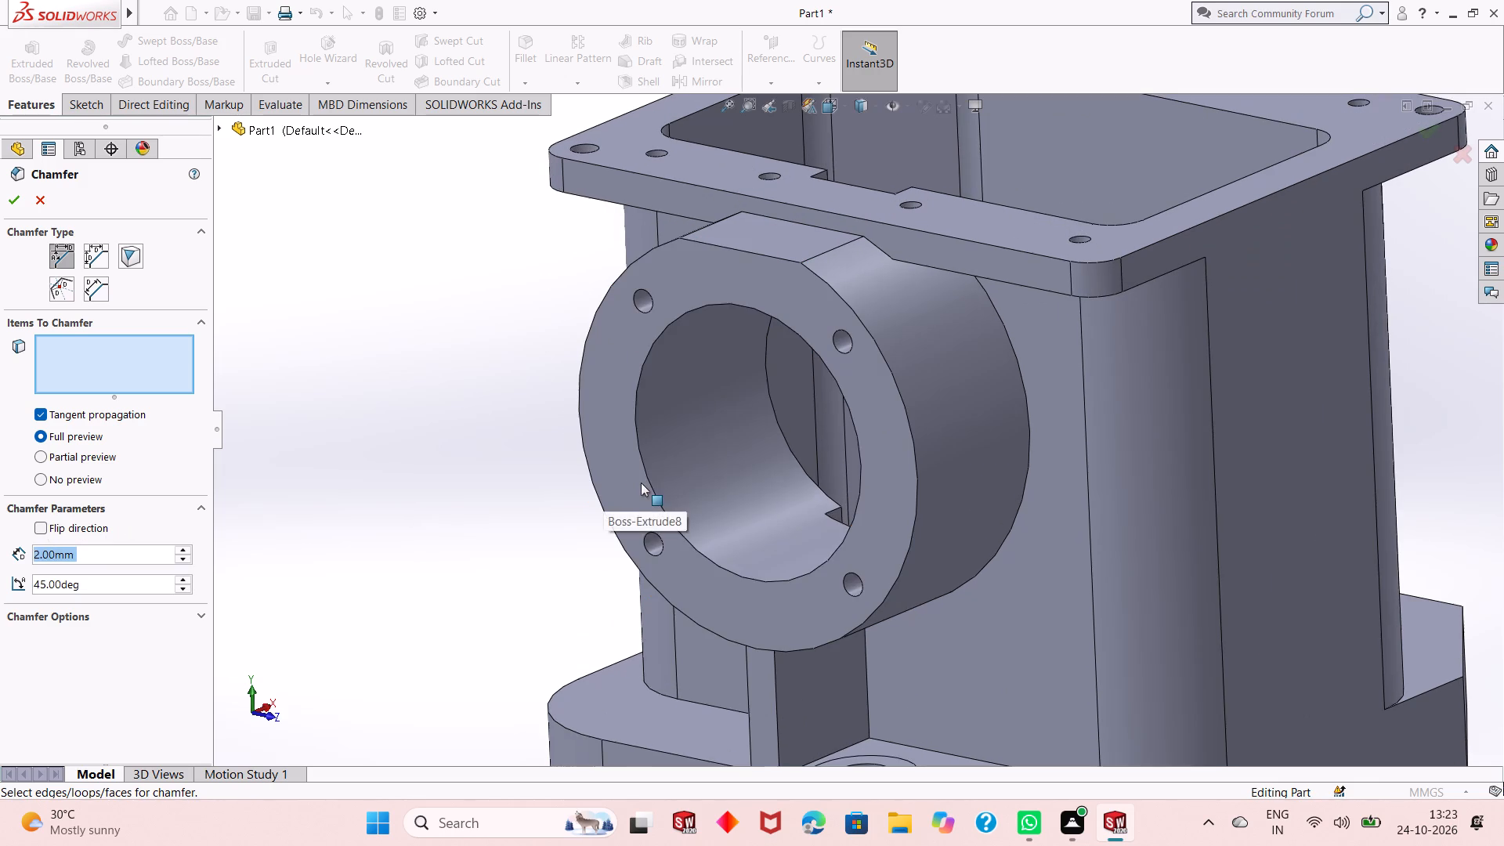
pyautogui.click(642, 454)
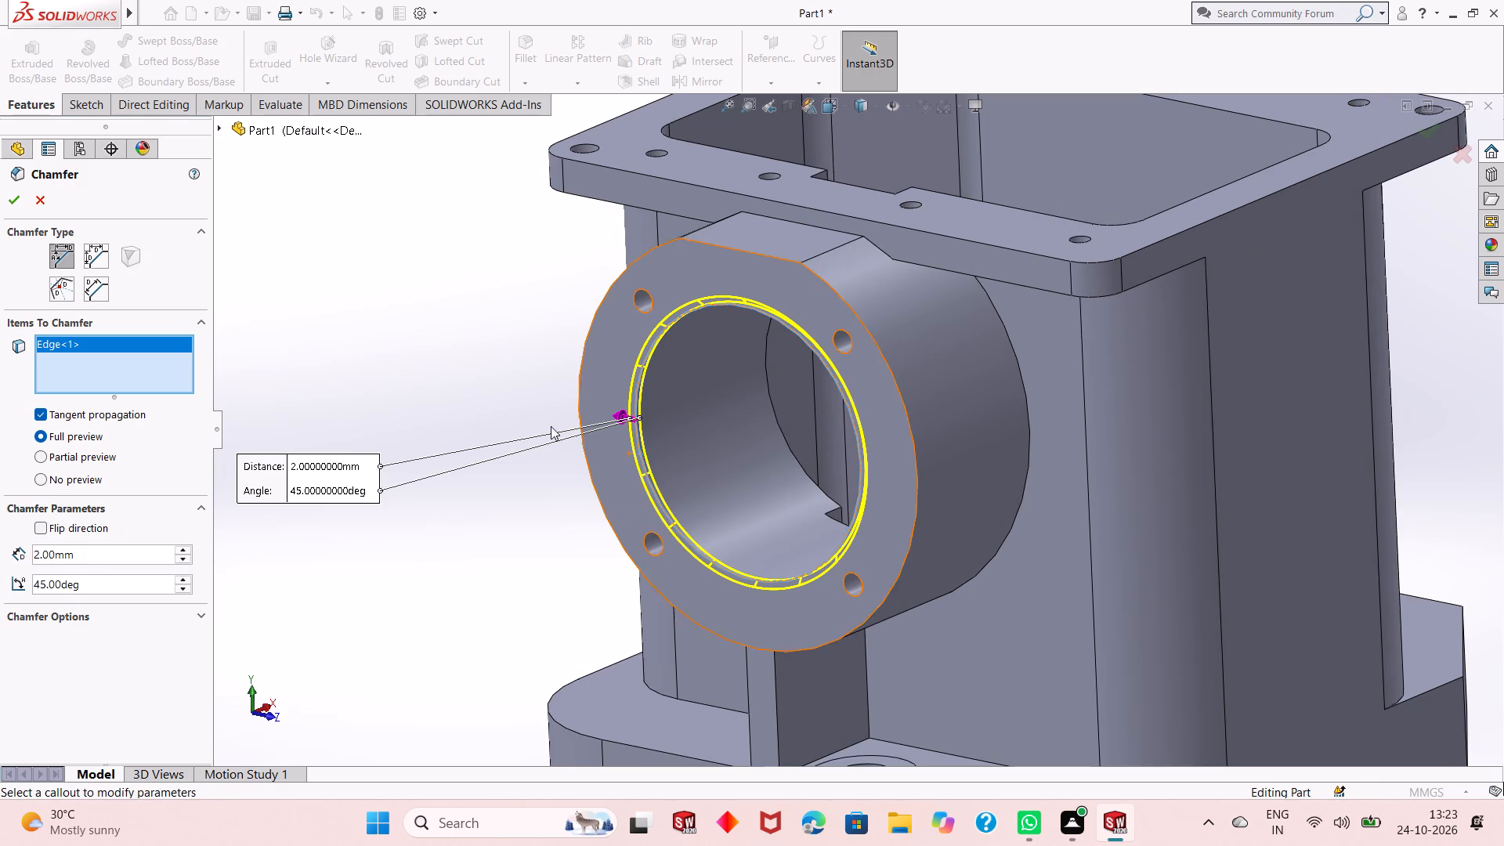
pyautogui.click(14, 201)
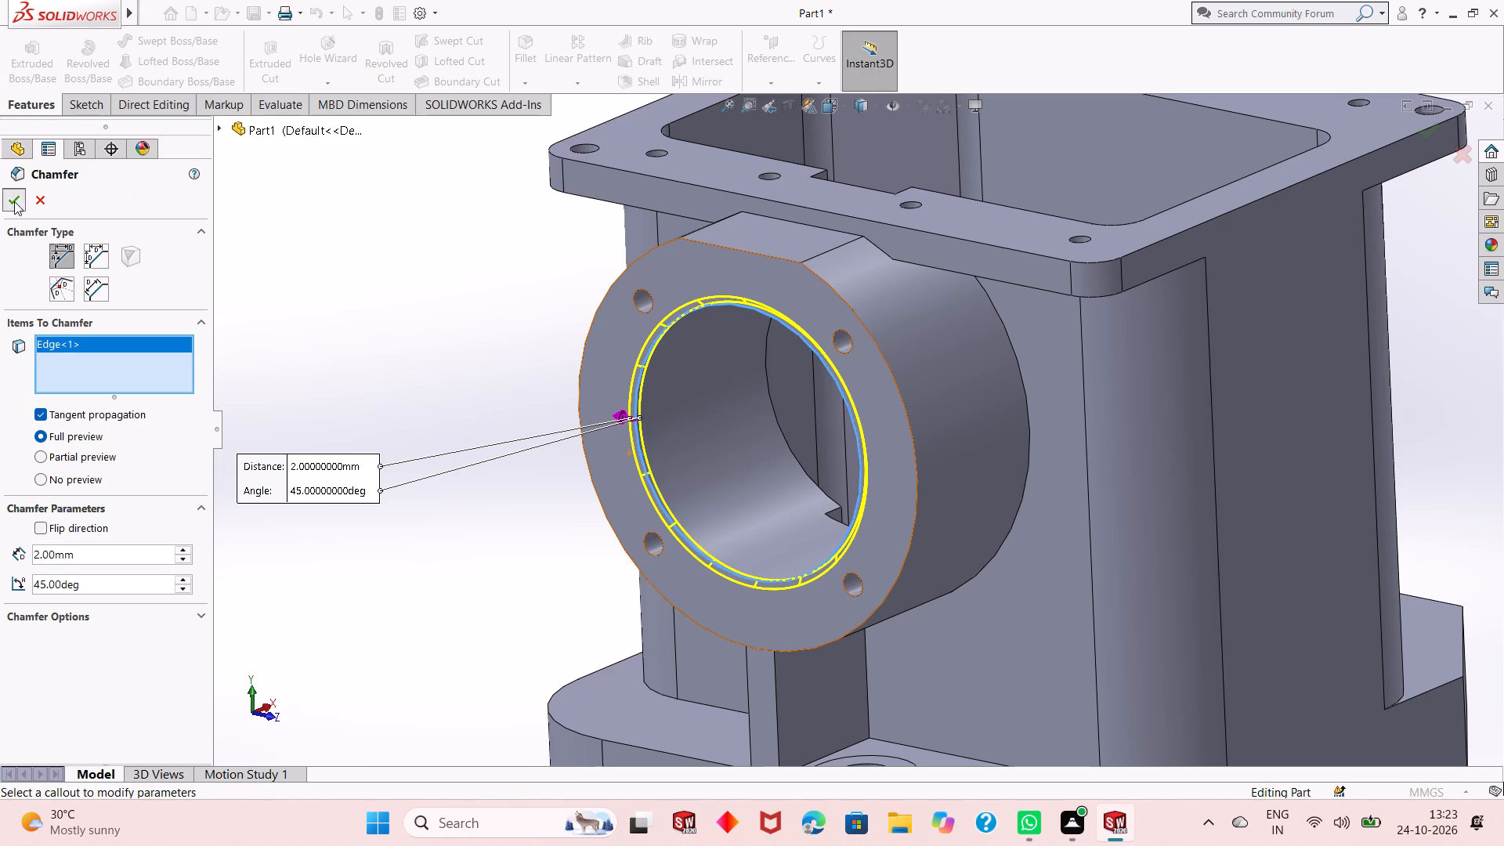
# Sketch a circle about 81.5 mm in diameter on the flat face of the U-shaped boss opposite, centred on its rounded edge.
pyautogui.scroll(1, 750, 526)
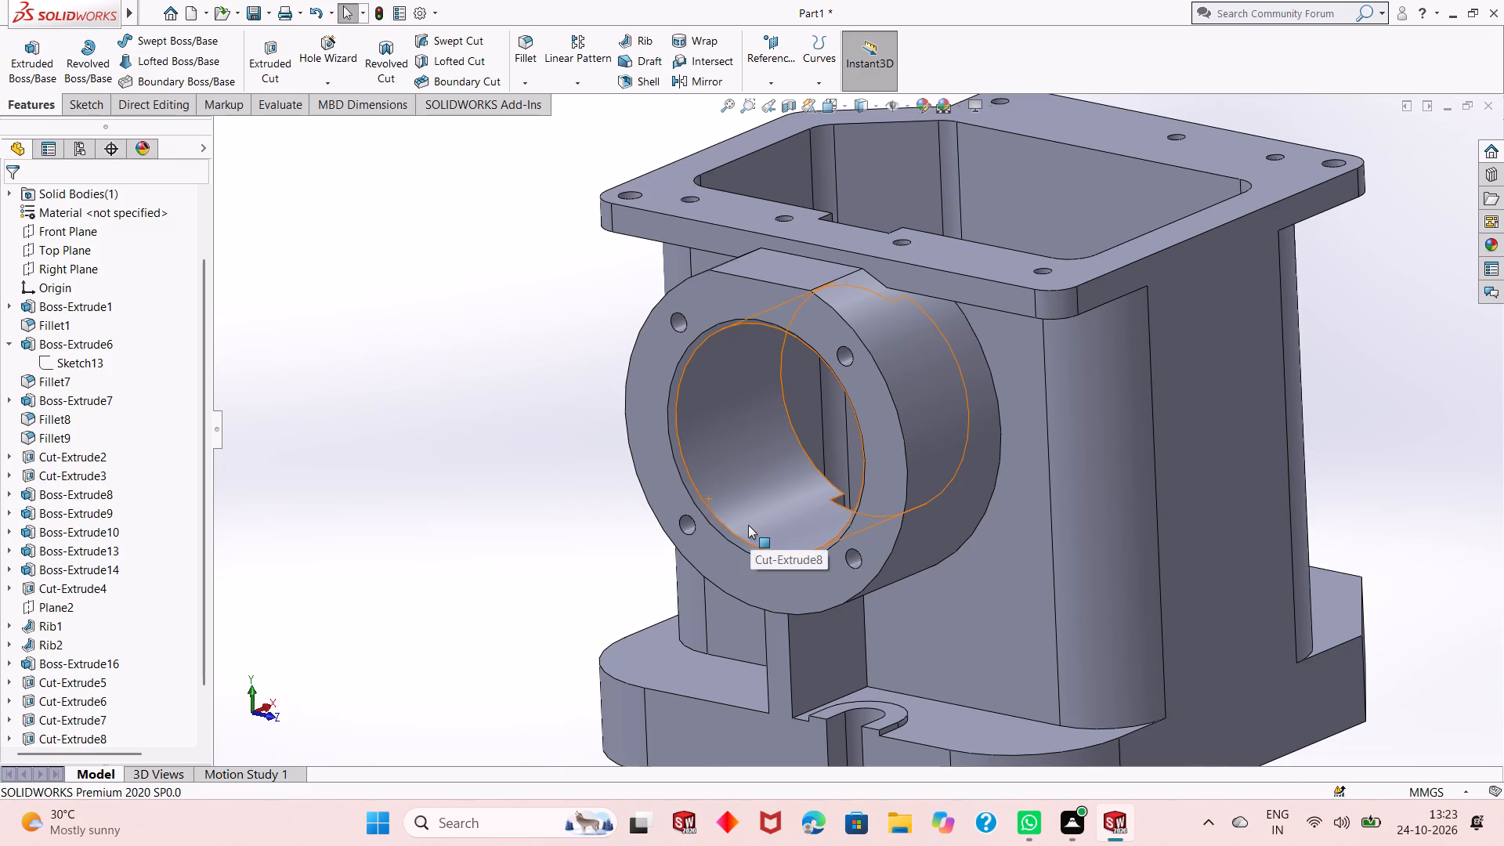
pyautogui.scroll(1, 741, 525)
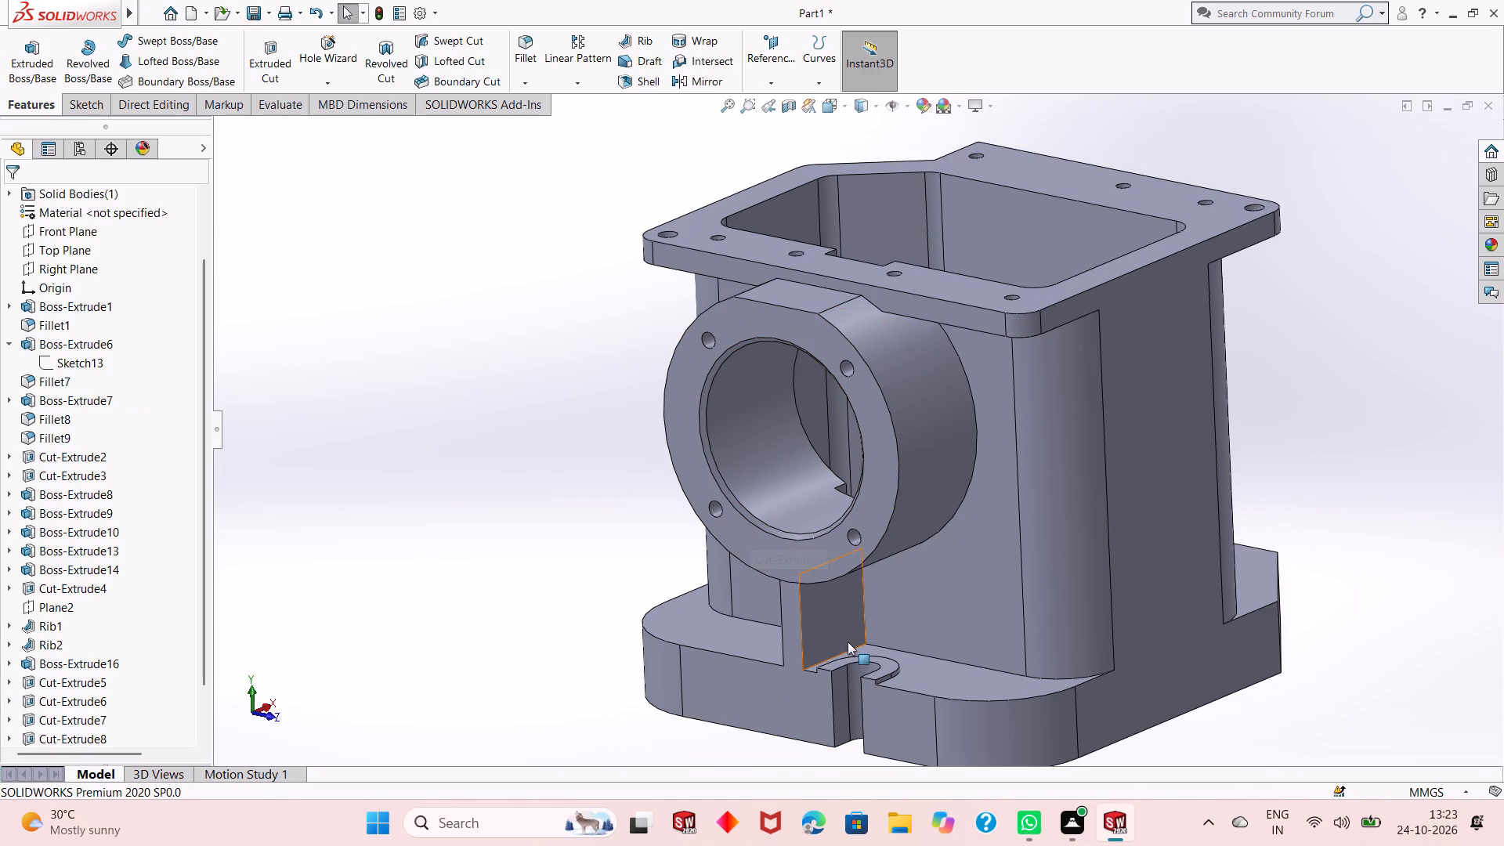
pyautogui.scroll(1, 849, 606)
pyautogui.moveTo(1173, 526); pyautogui.dragTo(1164, 469, button='middle')
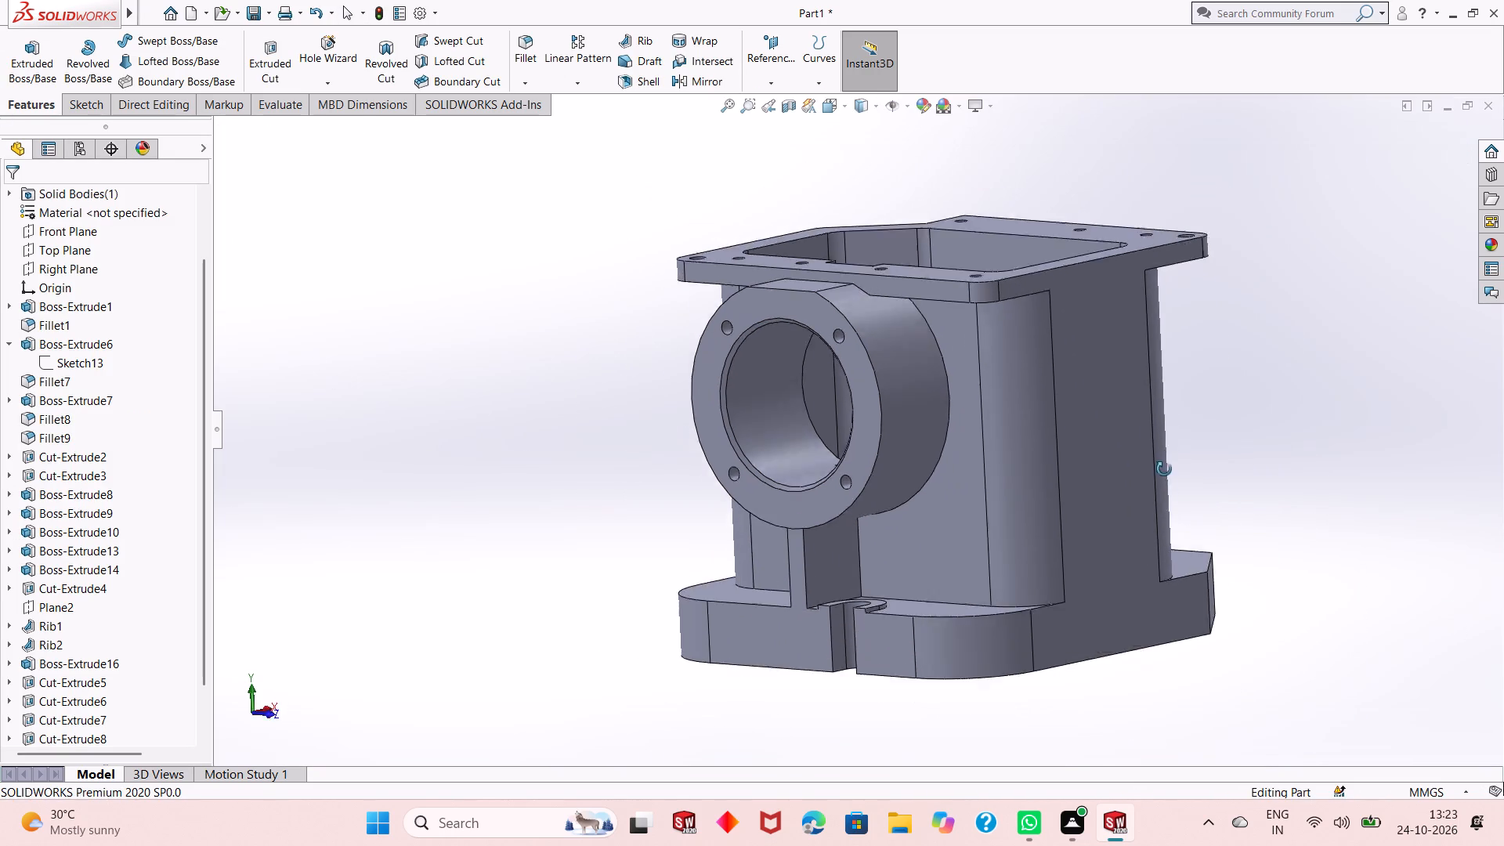
pyautogui.moveTo(1164, 469); pyautogui.dragTo(827, 434, button='middle')
pyautogui.click(811, 434)
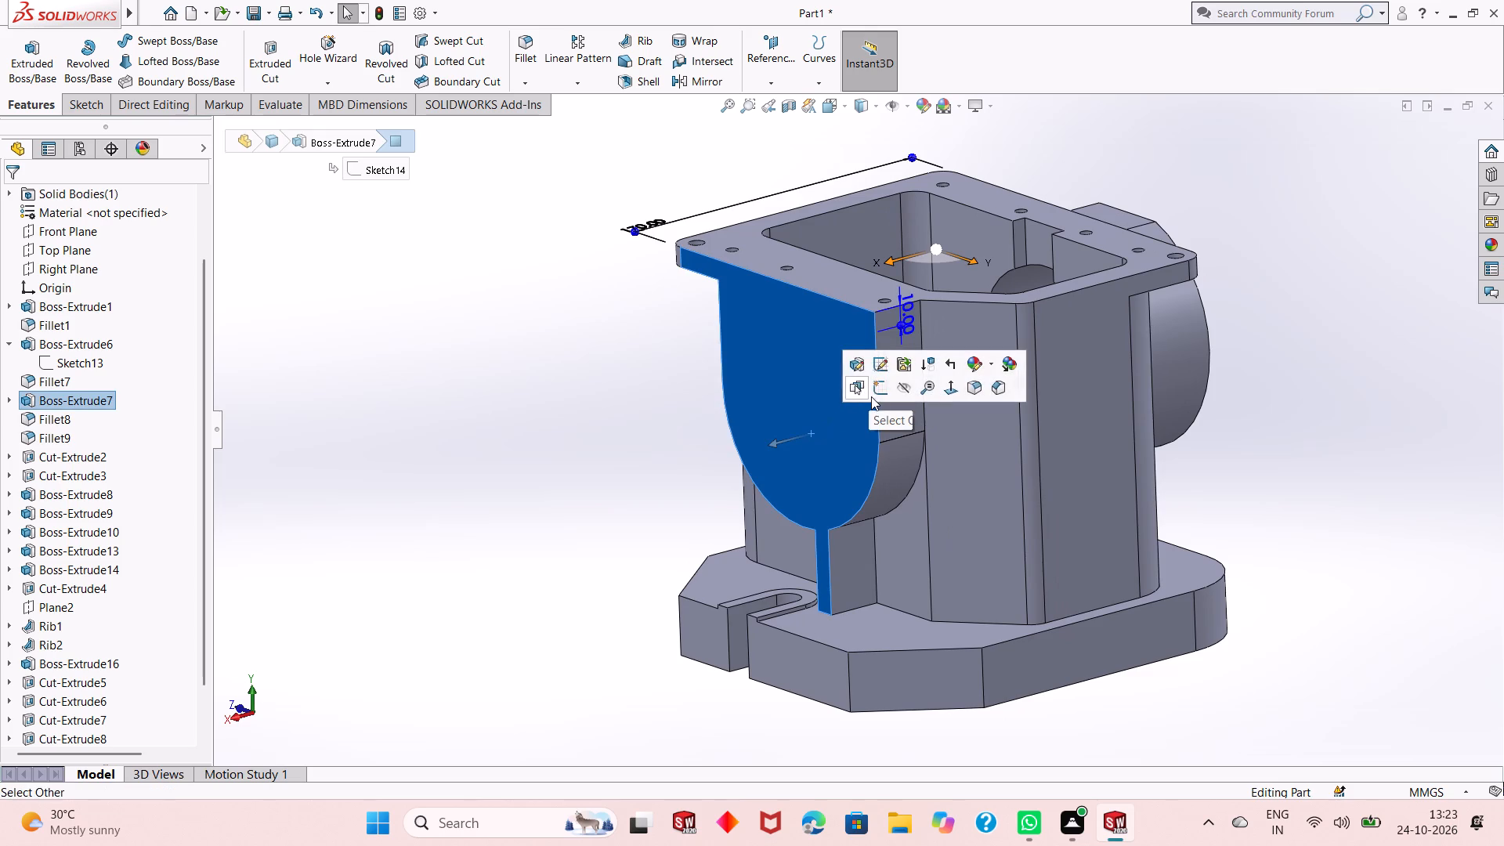
pyautogui.click(877, 391)
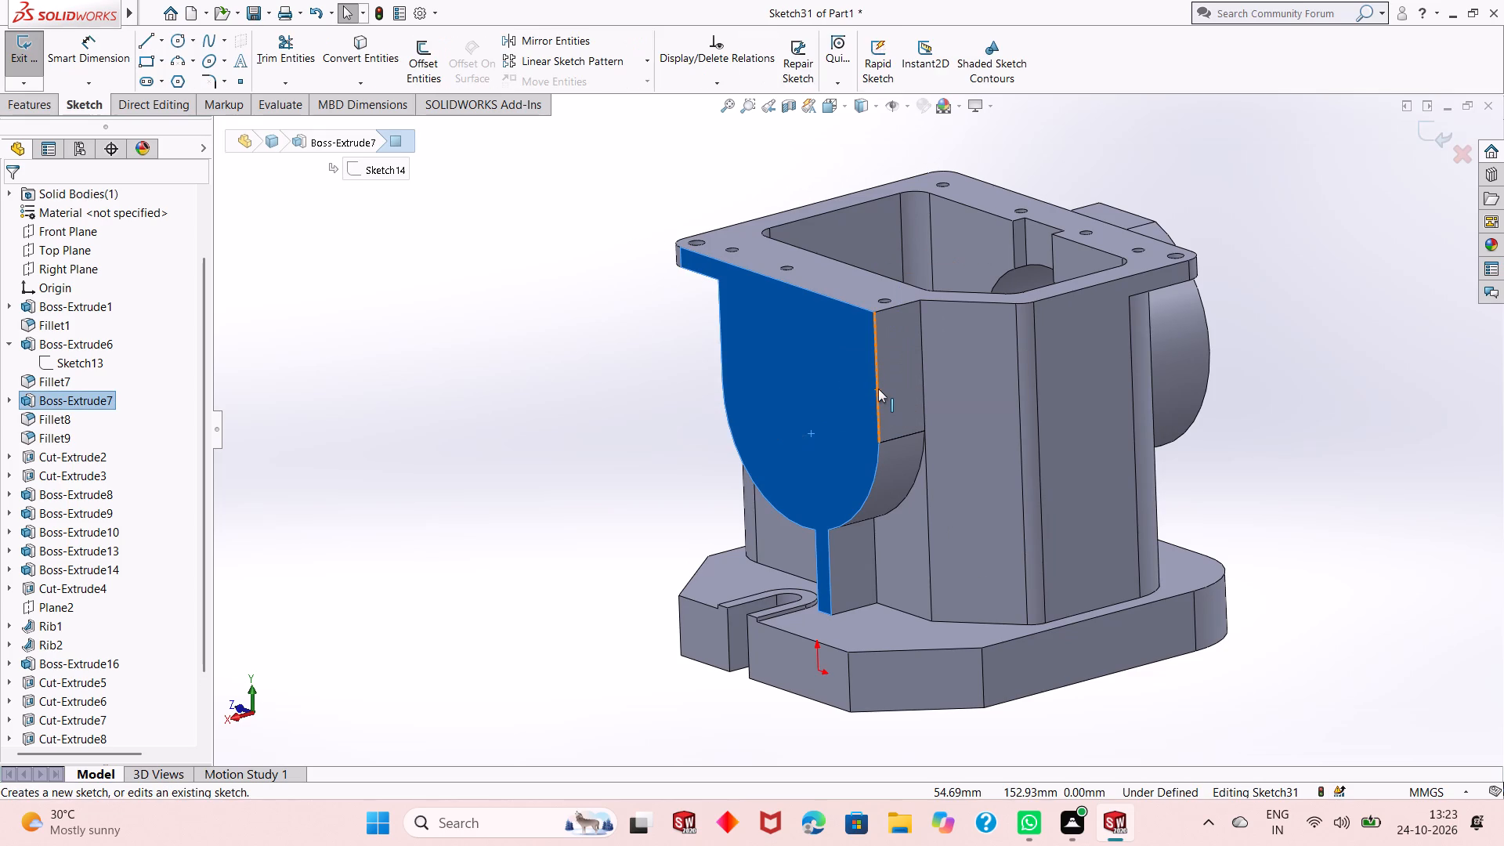
pyautogui.hotkey('ctrl', '8')
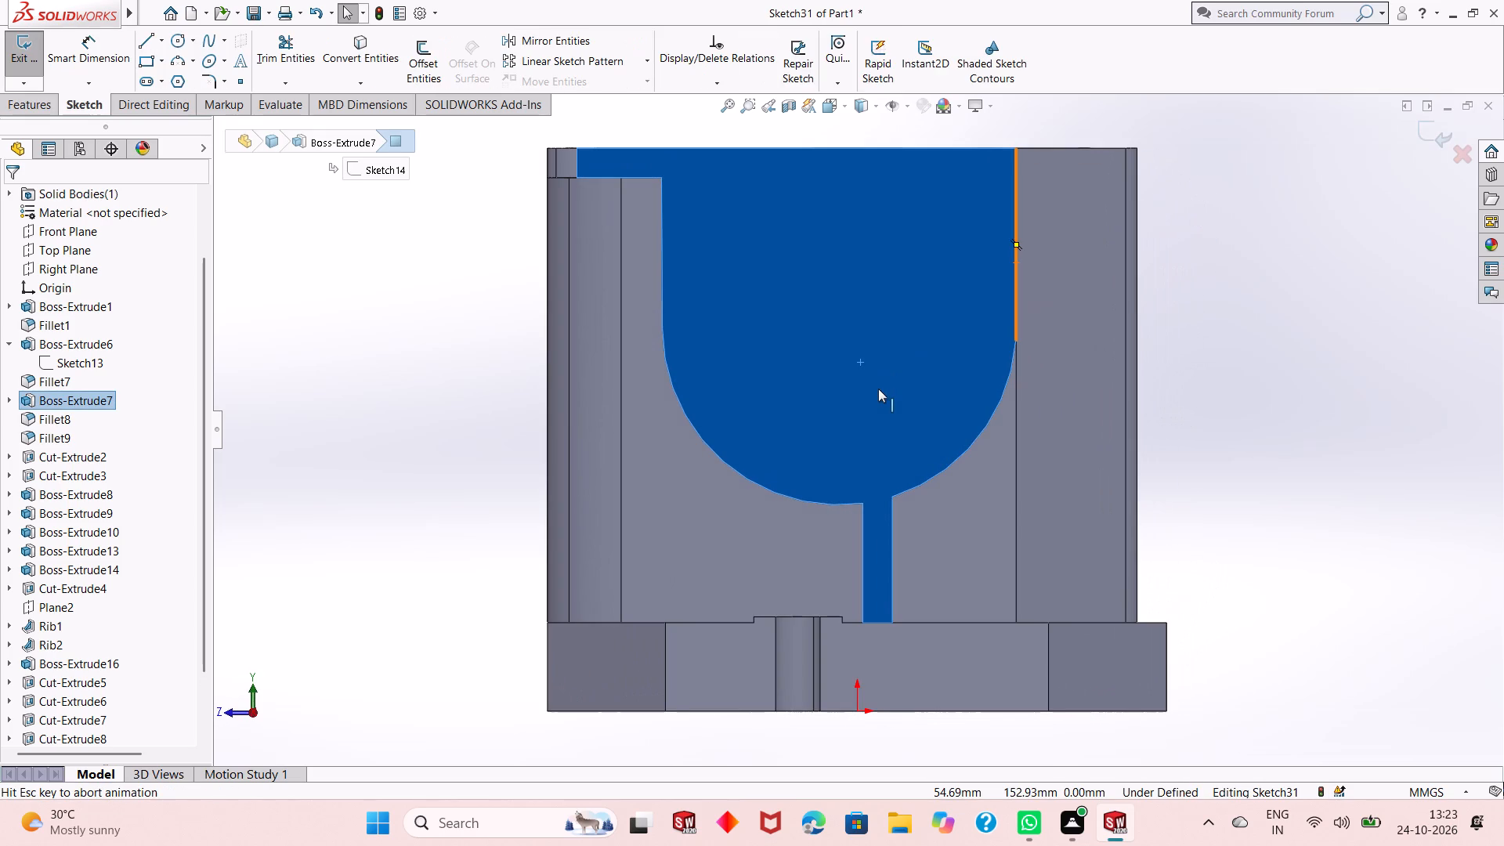
pyautogui.press('Escape')
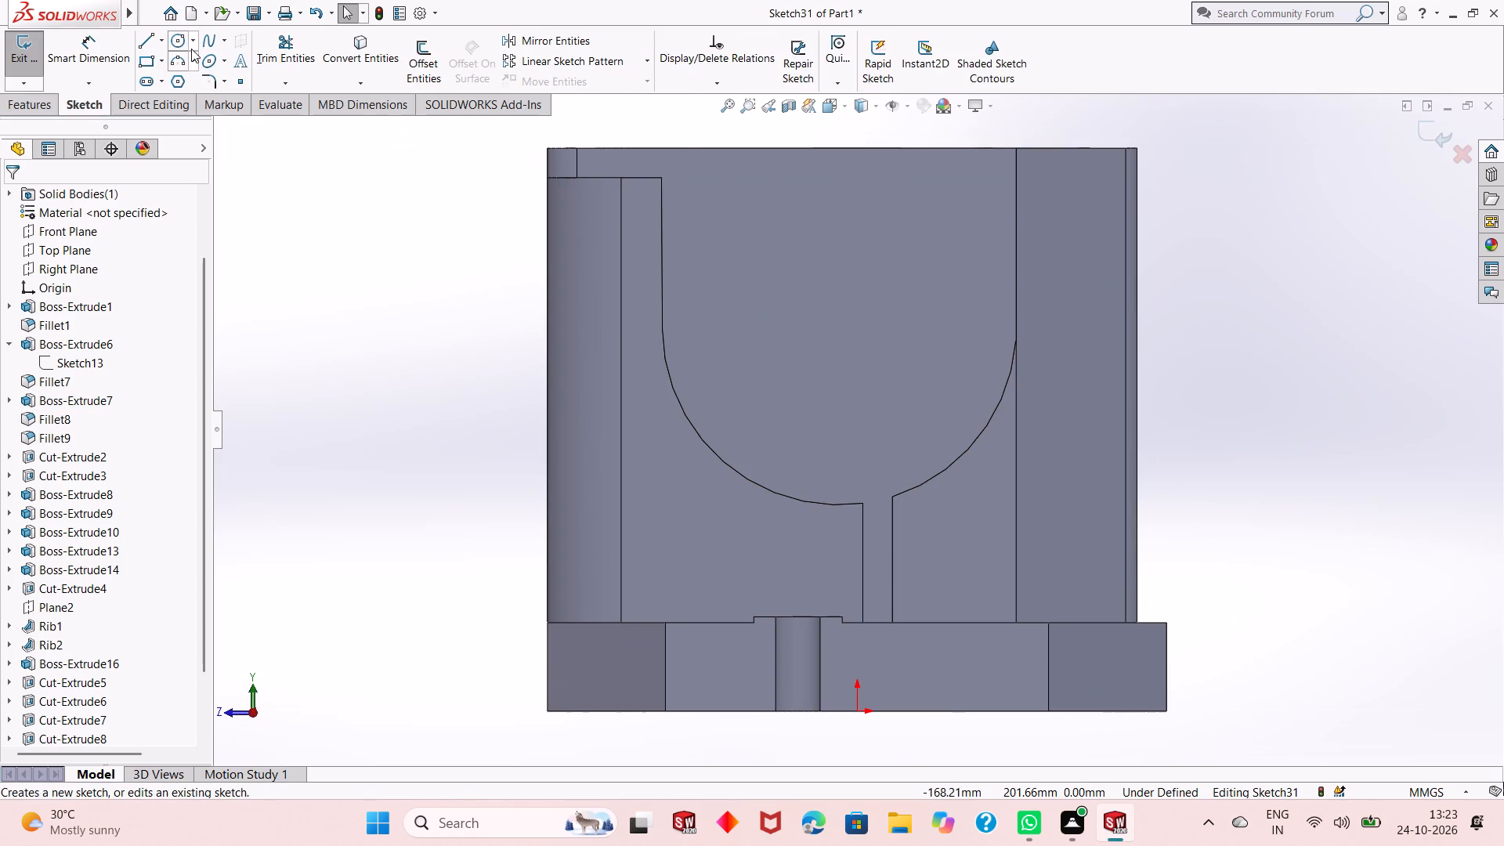
pyautogui.click(179, 41)
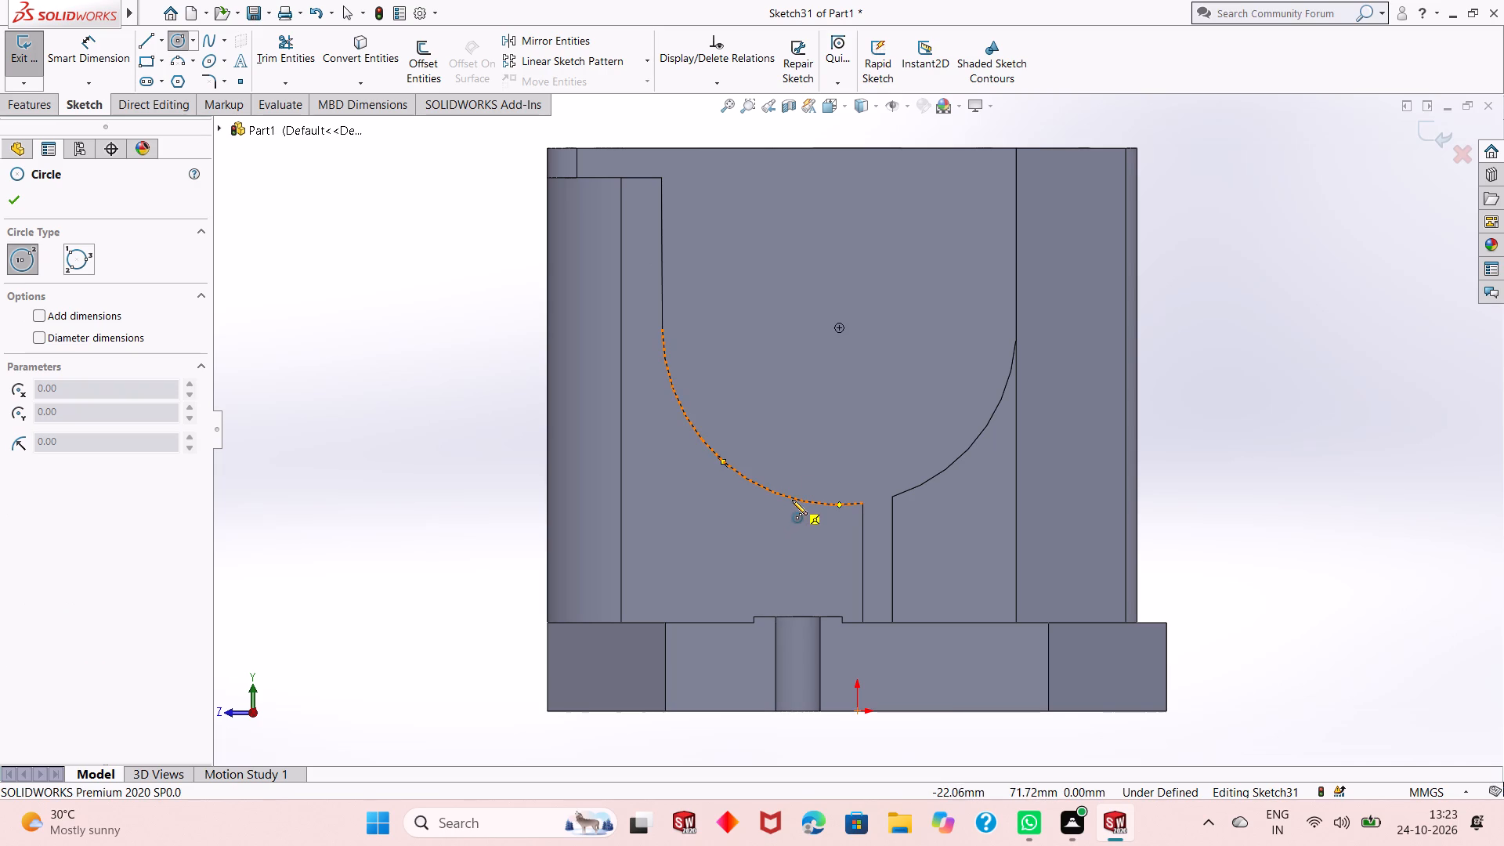
pyautogui.click(841, 329)
pyautogui.click(901, 225)
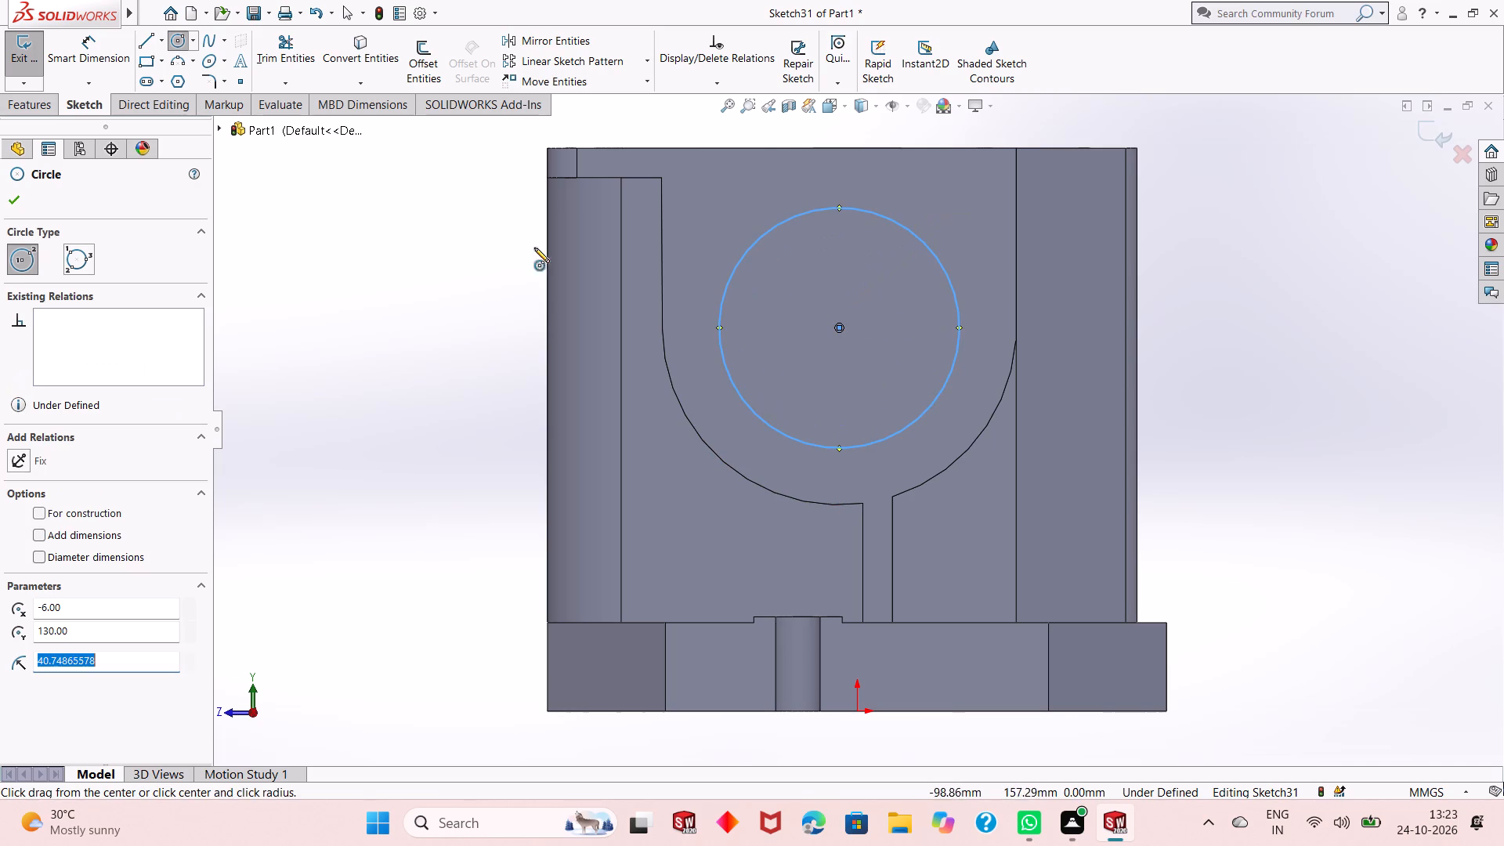
pyautogui.rightClick(424, 252)
pyautogui.click(453, 255)
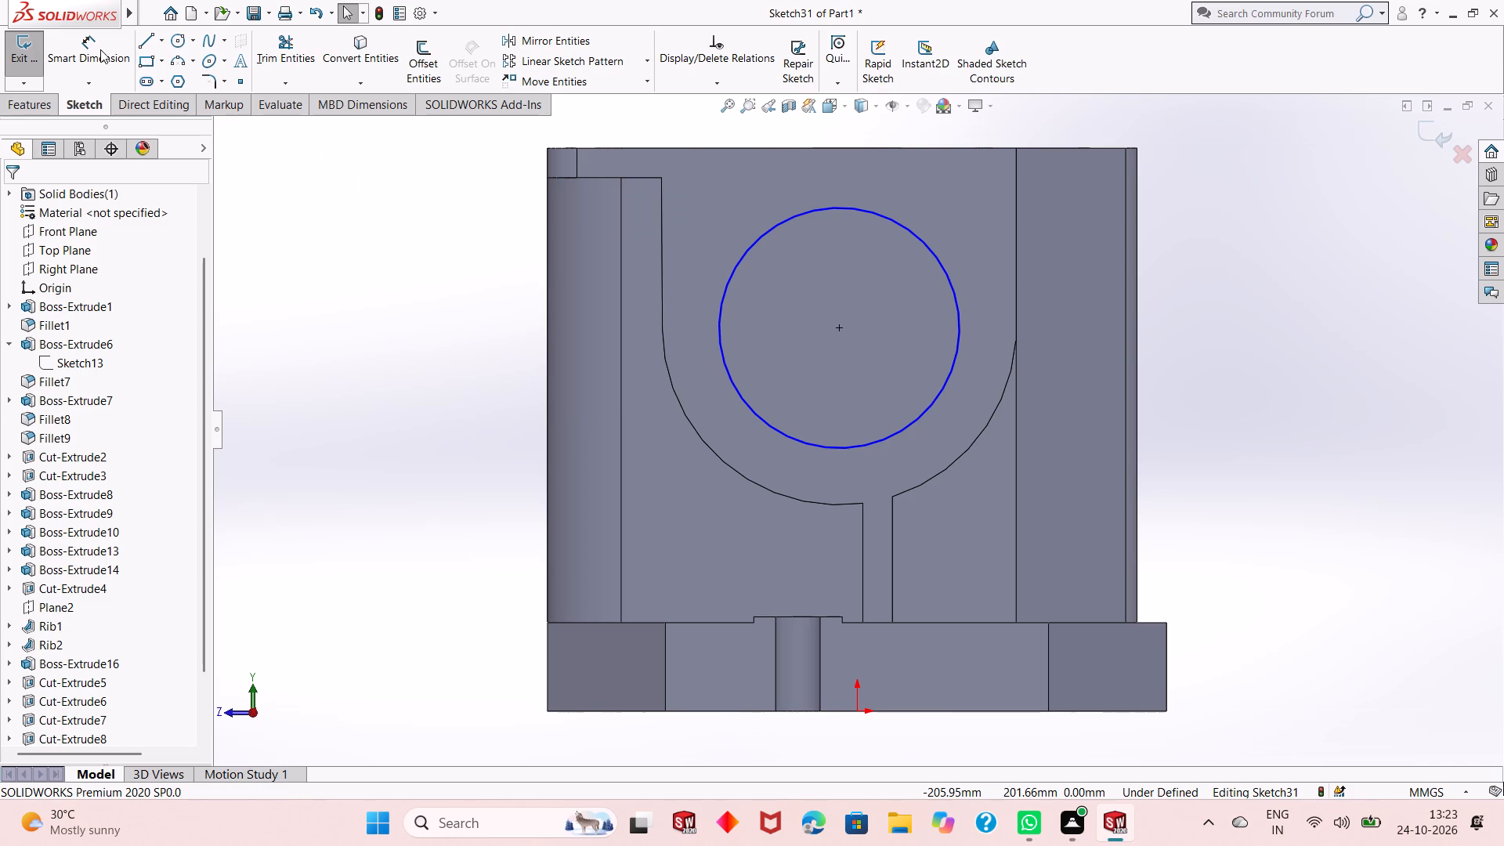
# Dimension the circle on the U-shaped boss face to a diameter of 80 mm.
pyautogui.click(100, 49)
pyautogui.click(773, 428)
pyautogui.click(407, 504)
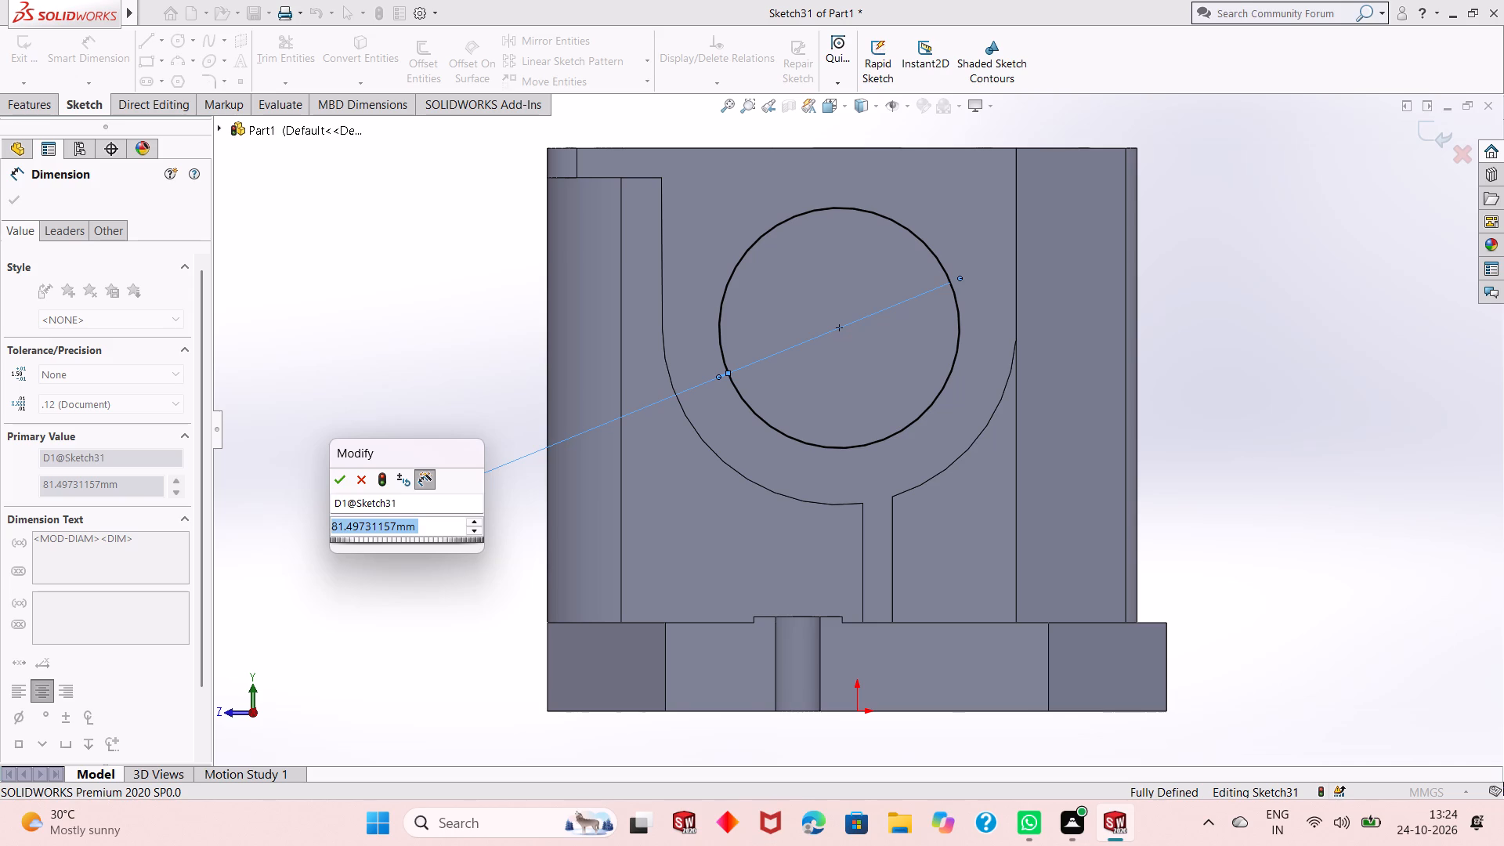
pyautogui.write('80')
pyautogui.press('Return')
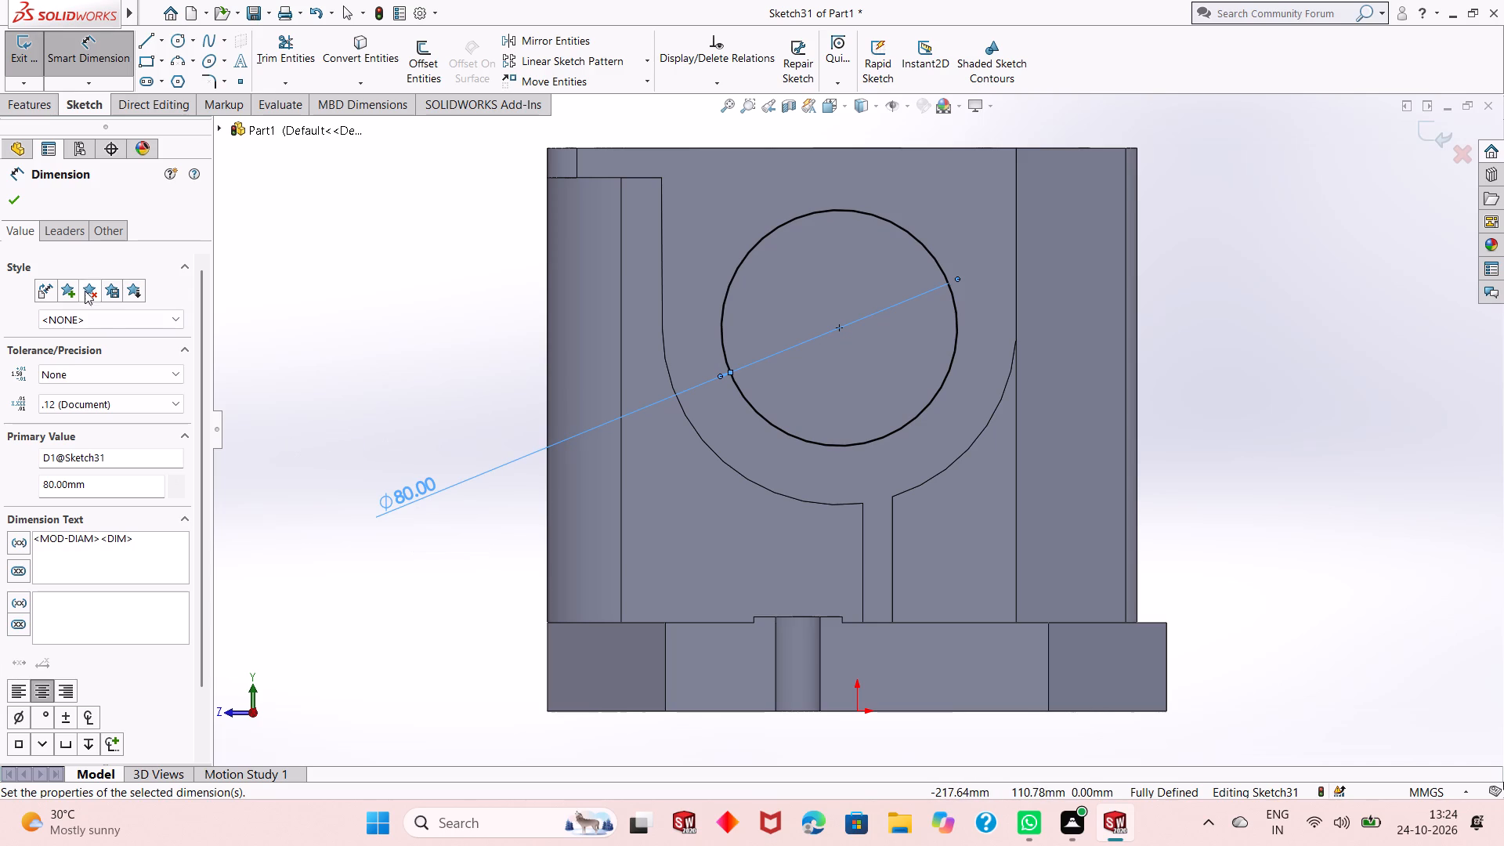
pyautogui.click(27, 201)
pyautogui.click(21, 207)
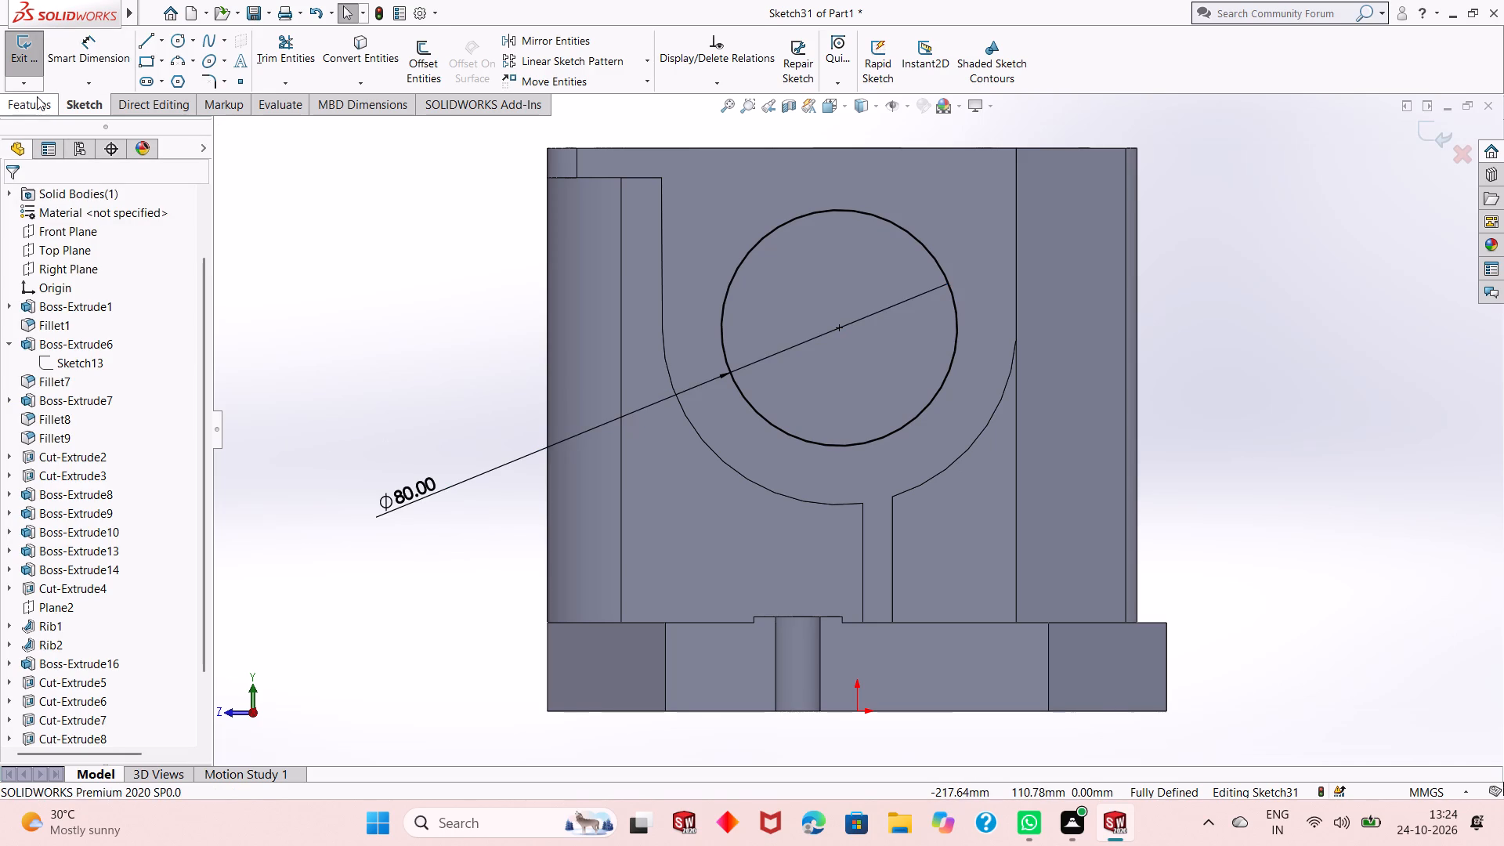
# Extrude-cut the 80 mm circle through the U-shaped boss with the Up To Next end condition.
pyautogui.click(37, 96)
pyautogui.click(283, 71)
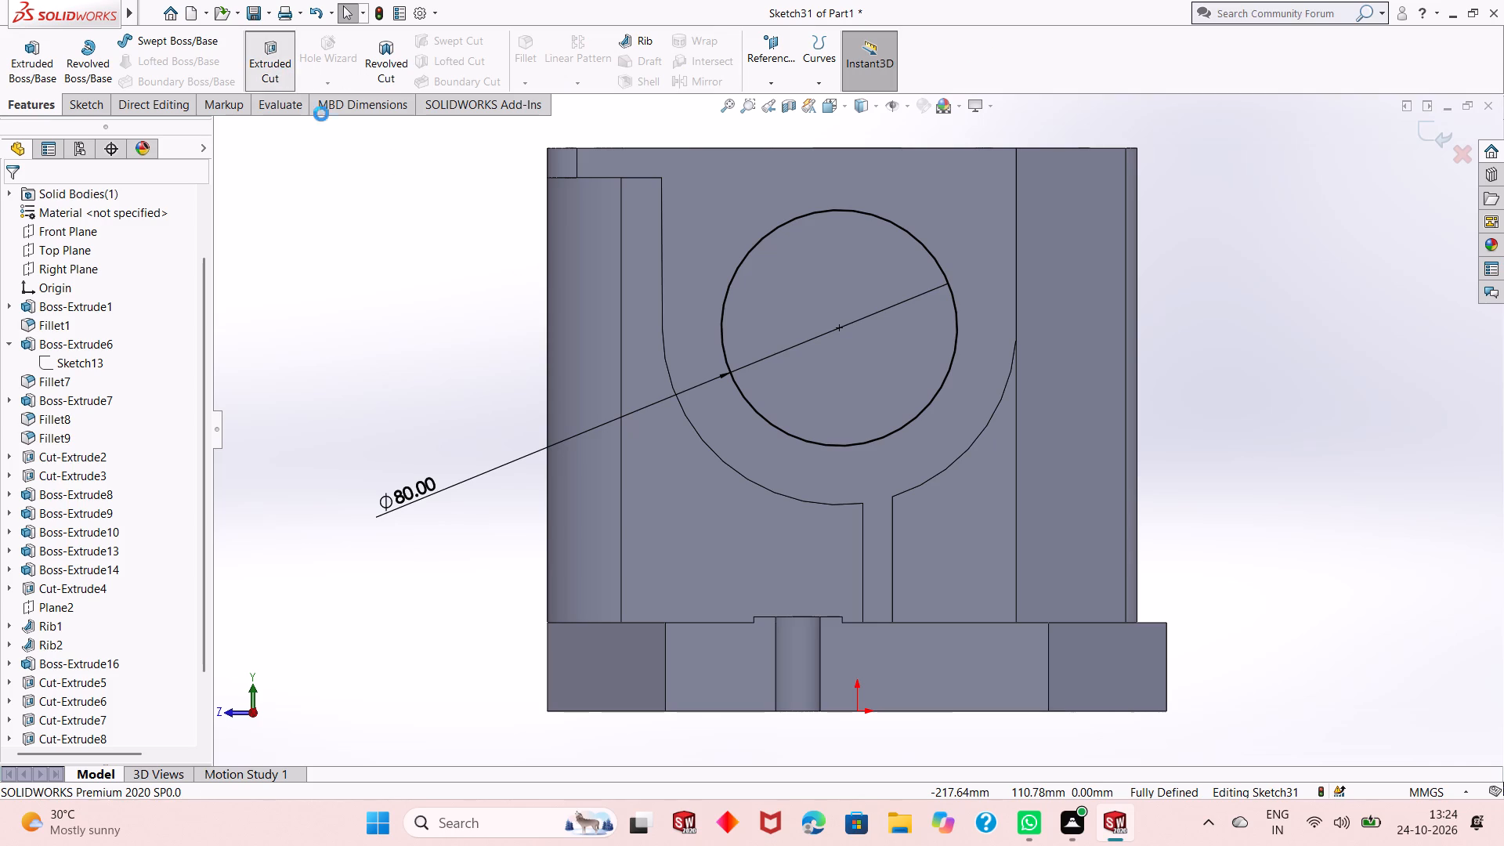
pyautogui.click(143, 309)
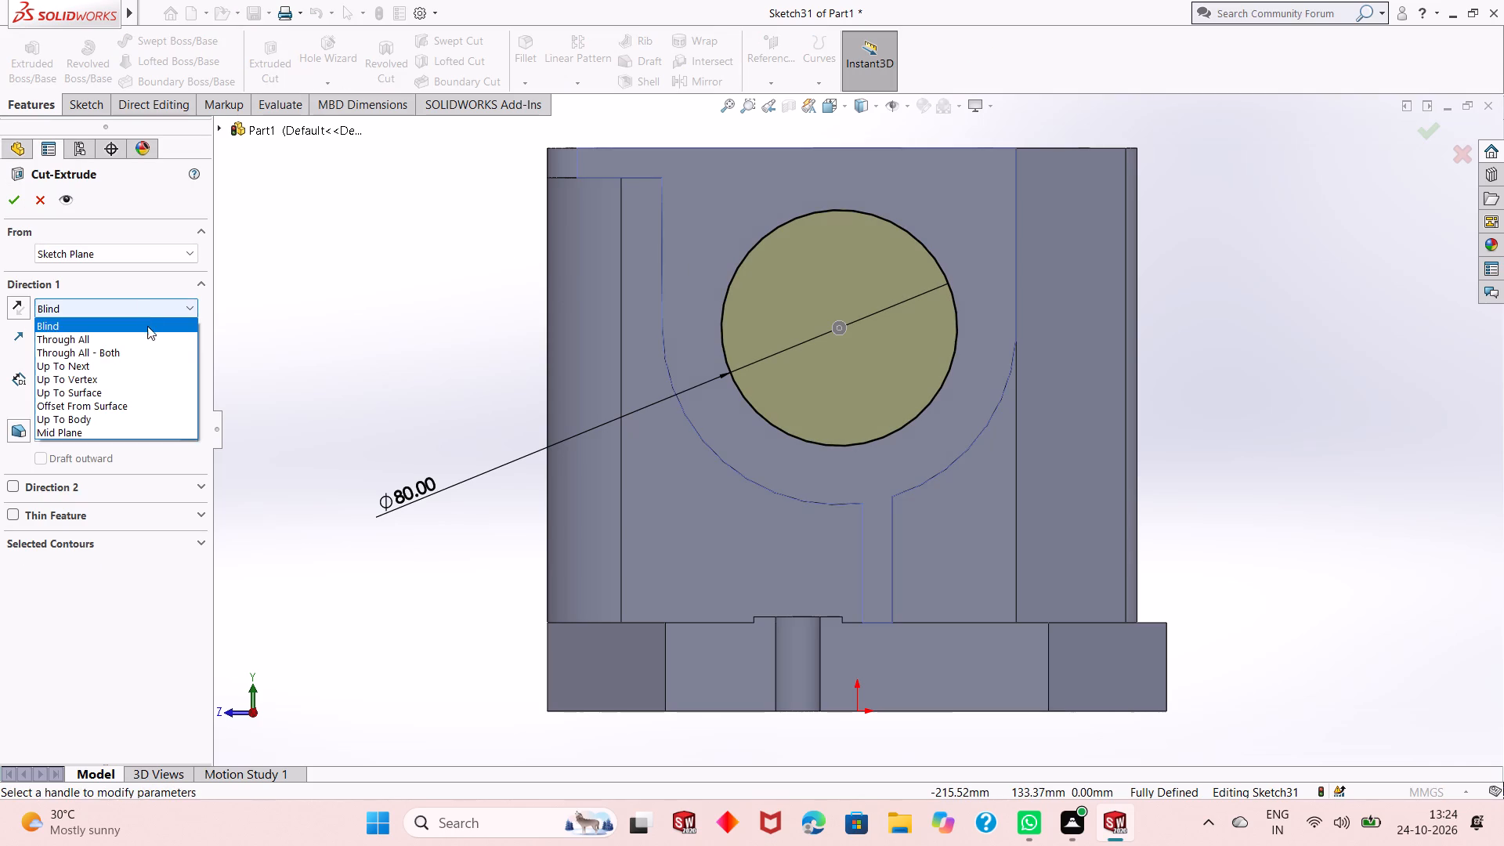
pyautogui.click(147, 363)
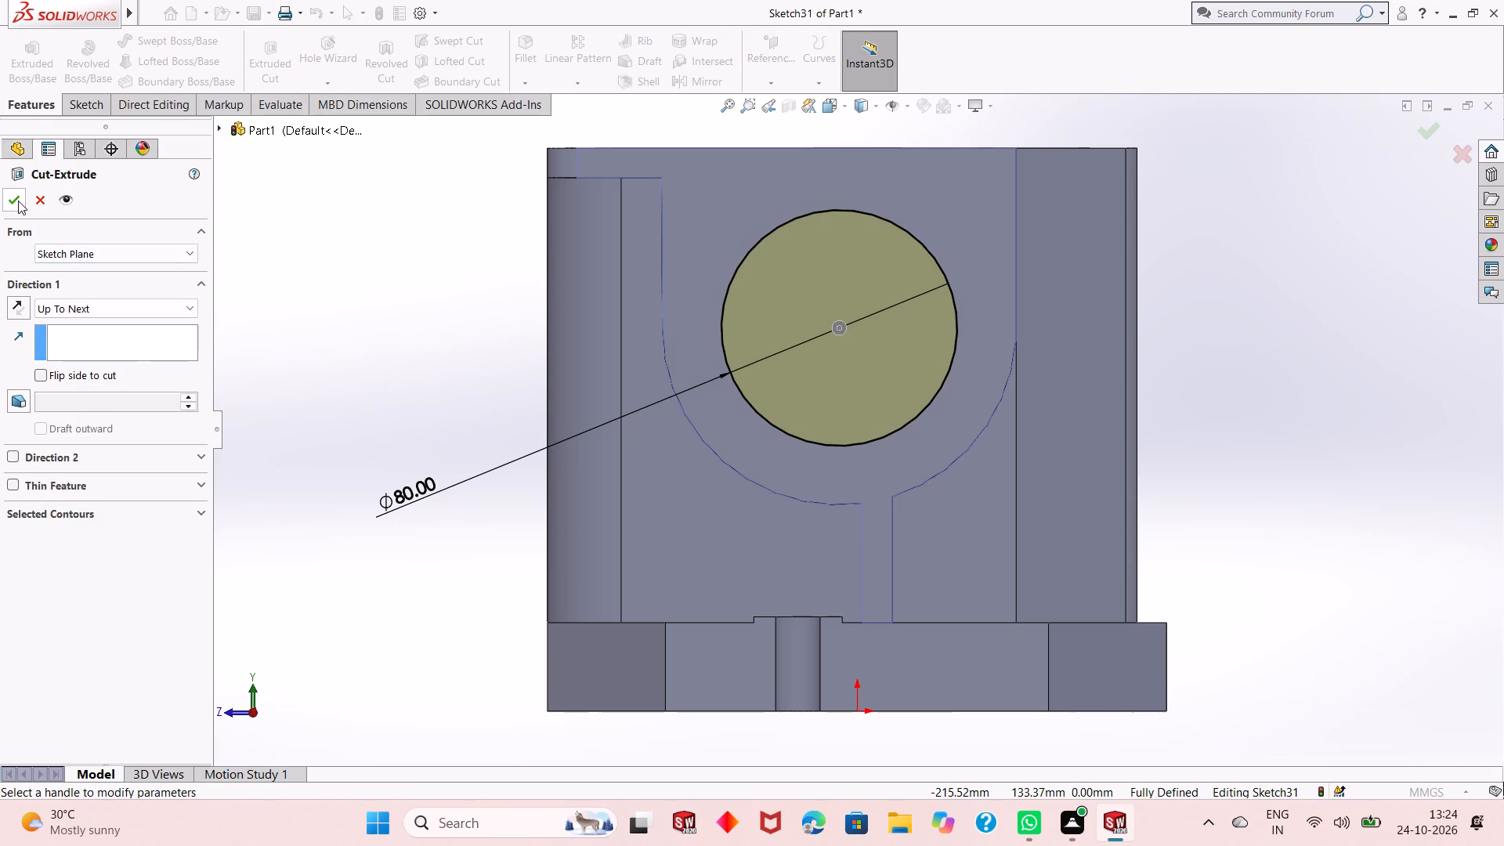
pyautogui.click(18, 201)
pyautogui.click(398, 366)
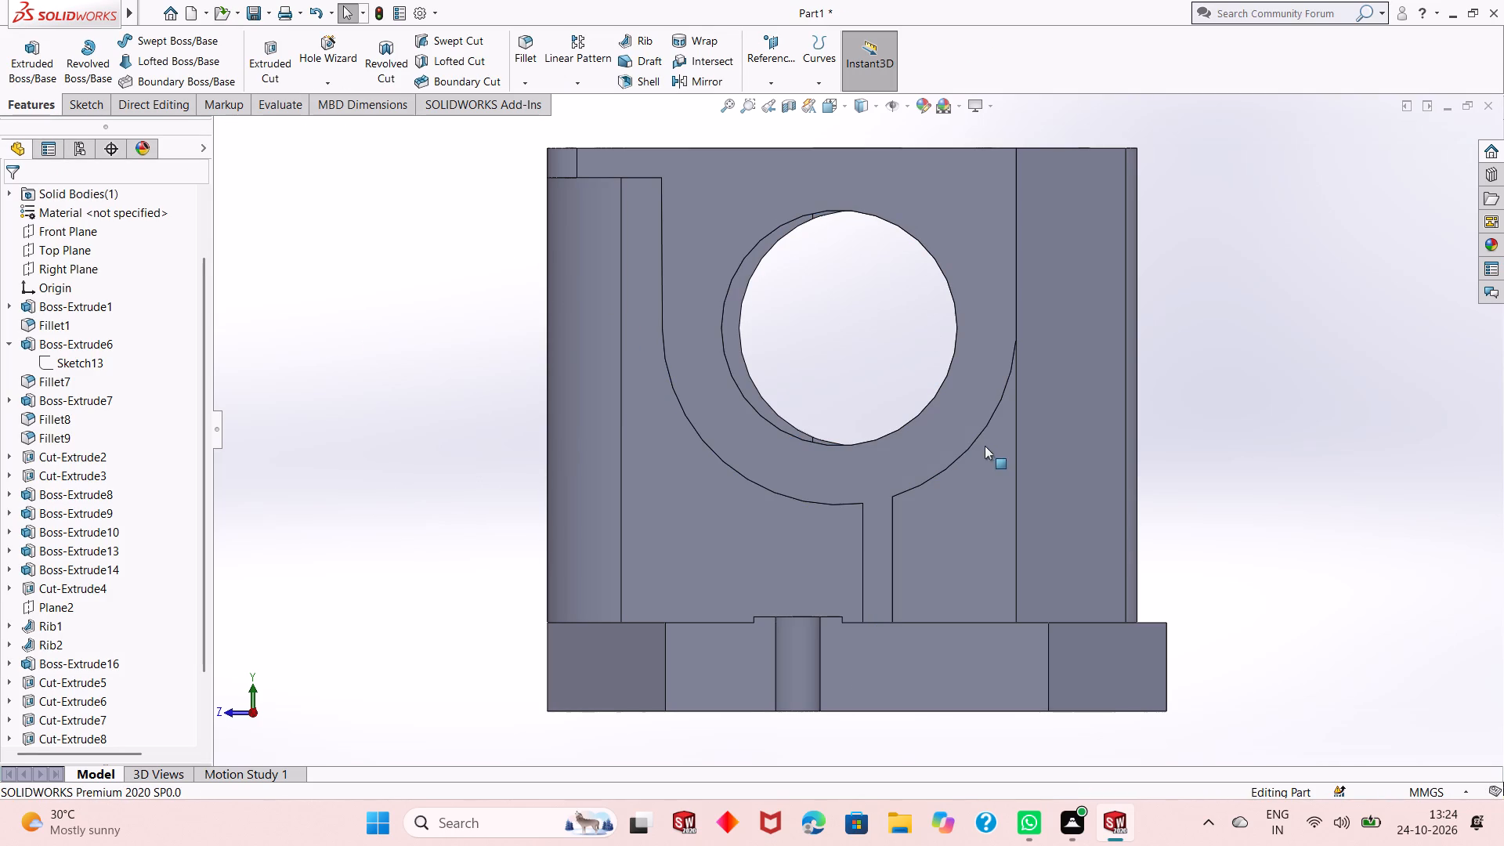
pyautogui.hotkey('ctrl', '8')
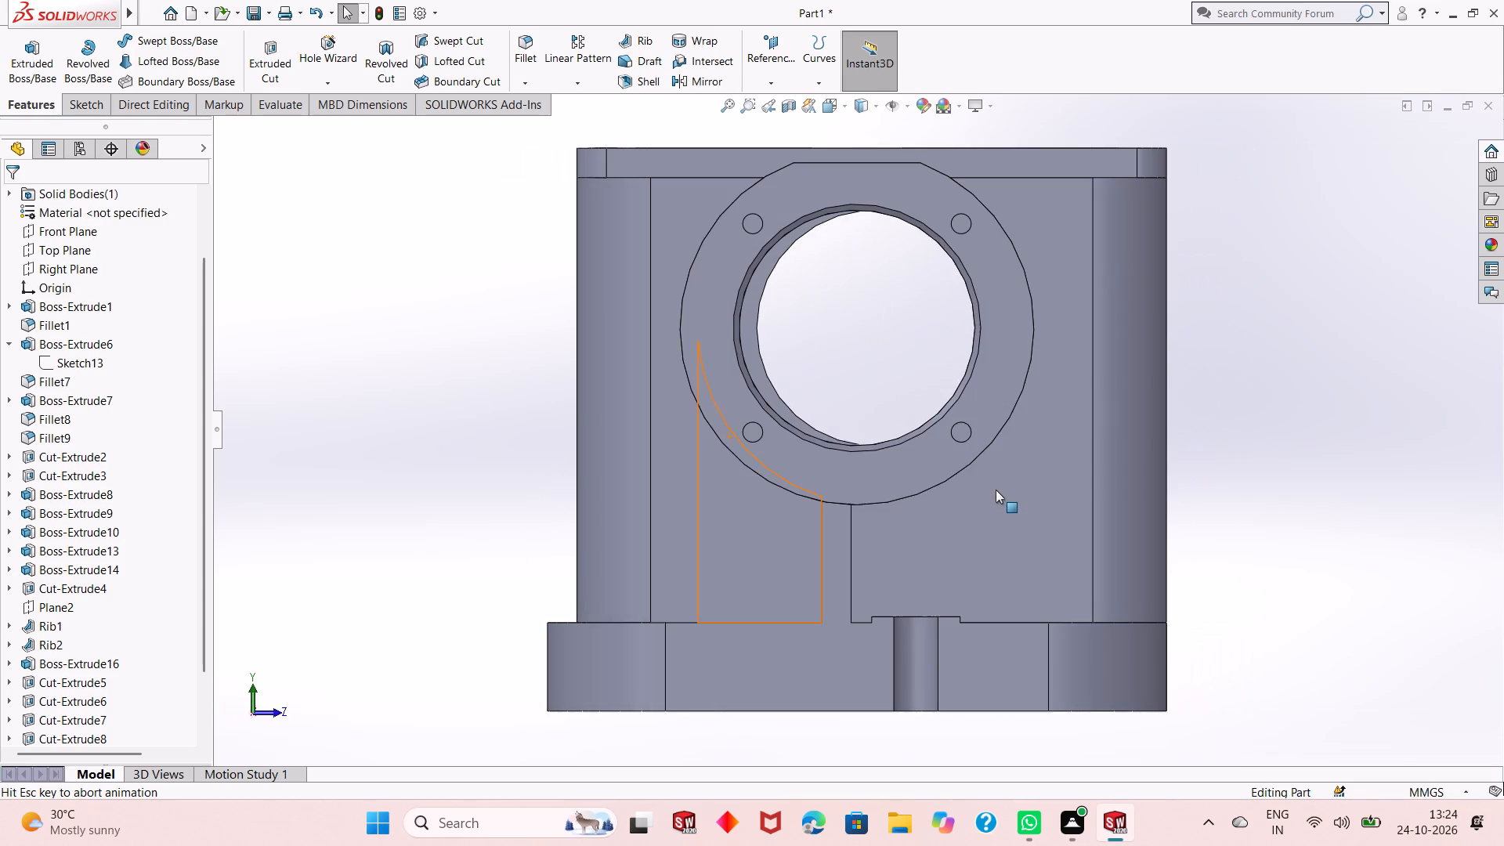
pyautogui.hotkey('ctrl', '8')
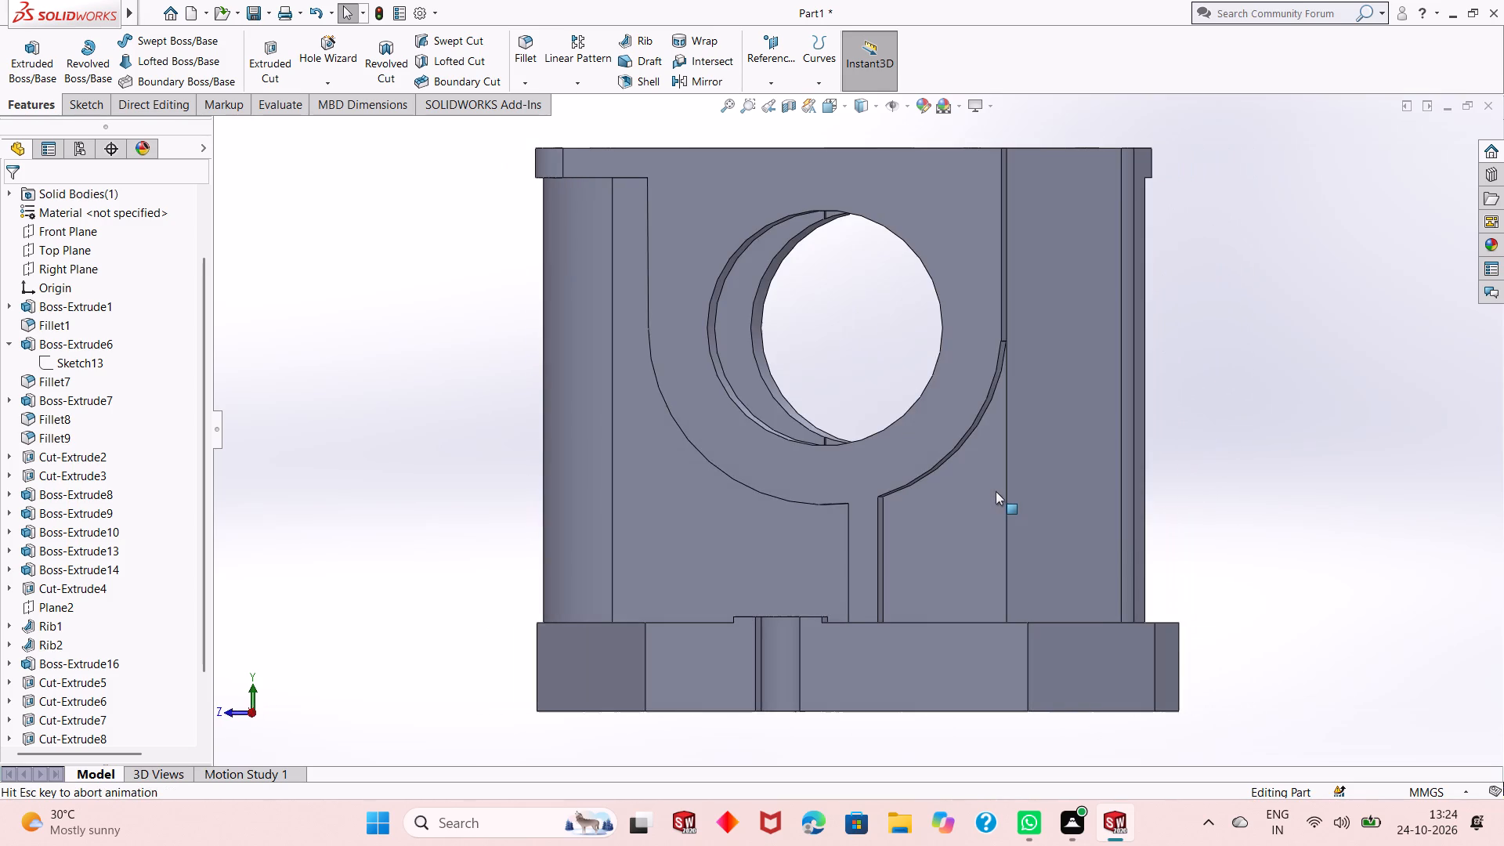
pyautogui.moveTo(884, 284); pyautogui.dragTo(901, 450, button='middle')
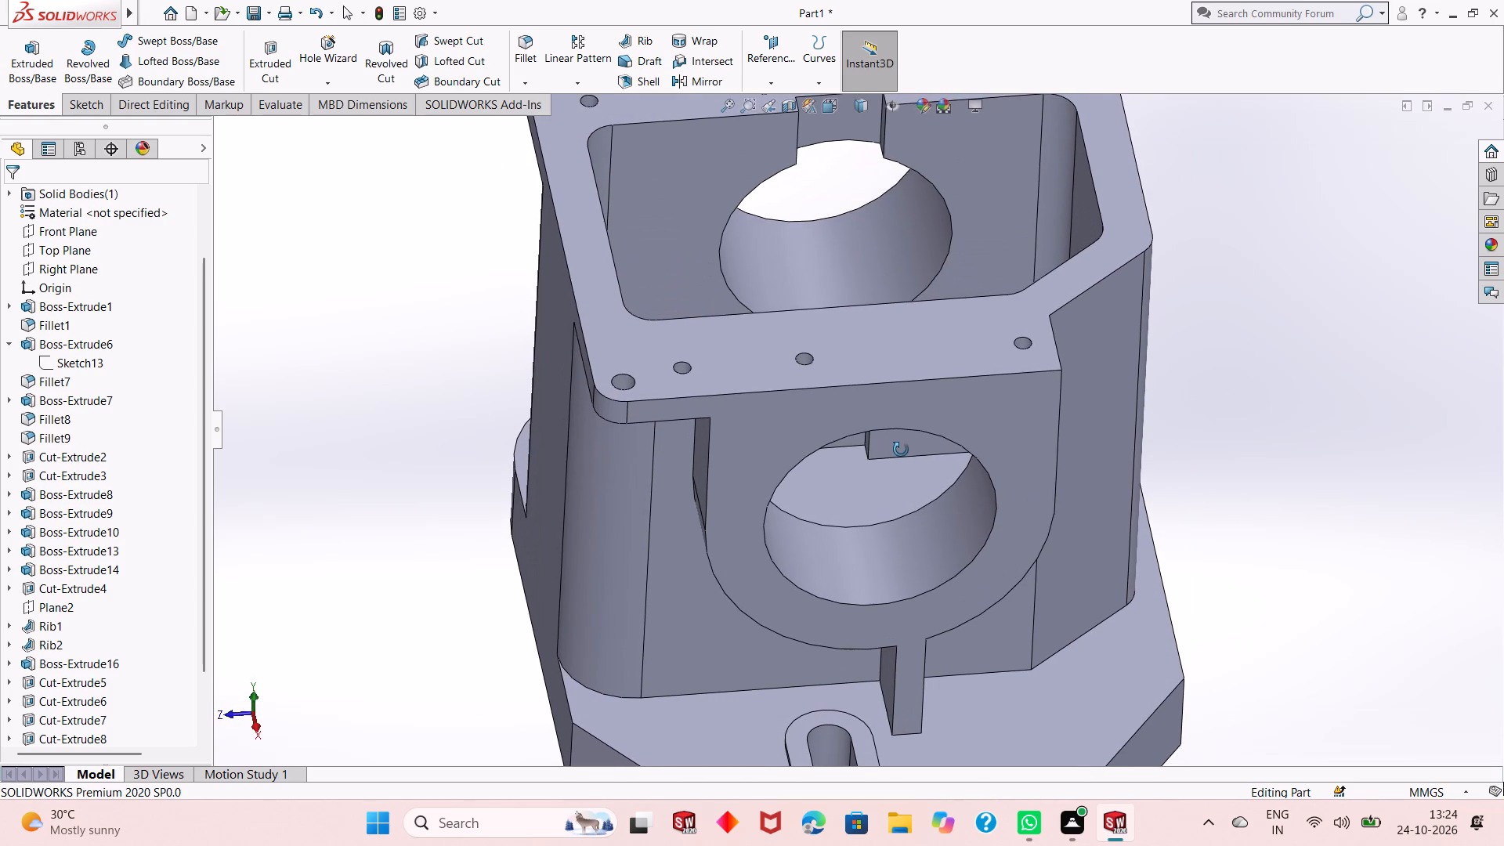
# Sketch a circle about 100 mm in diameter on the U-shaped boss's flat face, concentric with the 80 mm bore.
pyautogui.moveTo(901, 450); pyautogui.dragTo(895, 267, button='middle')
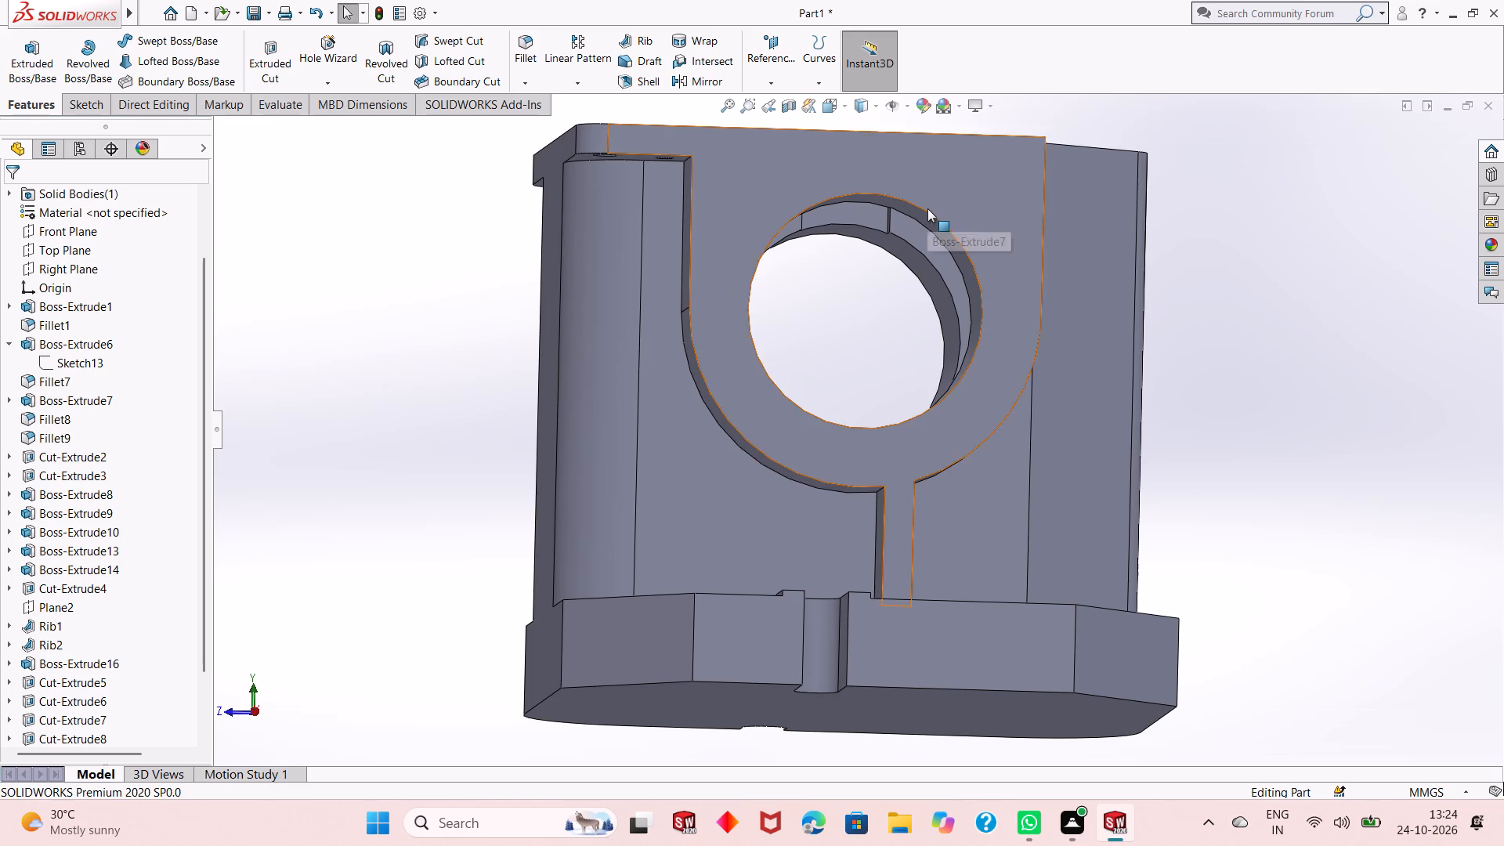
pyautogui.hotkey('ctrl', '8')
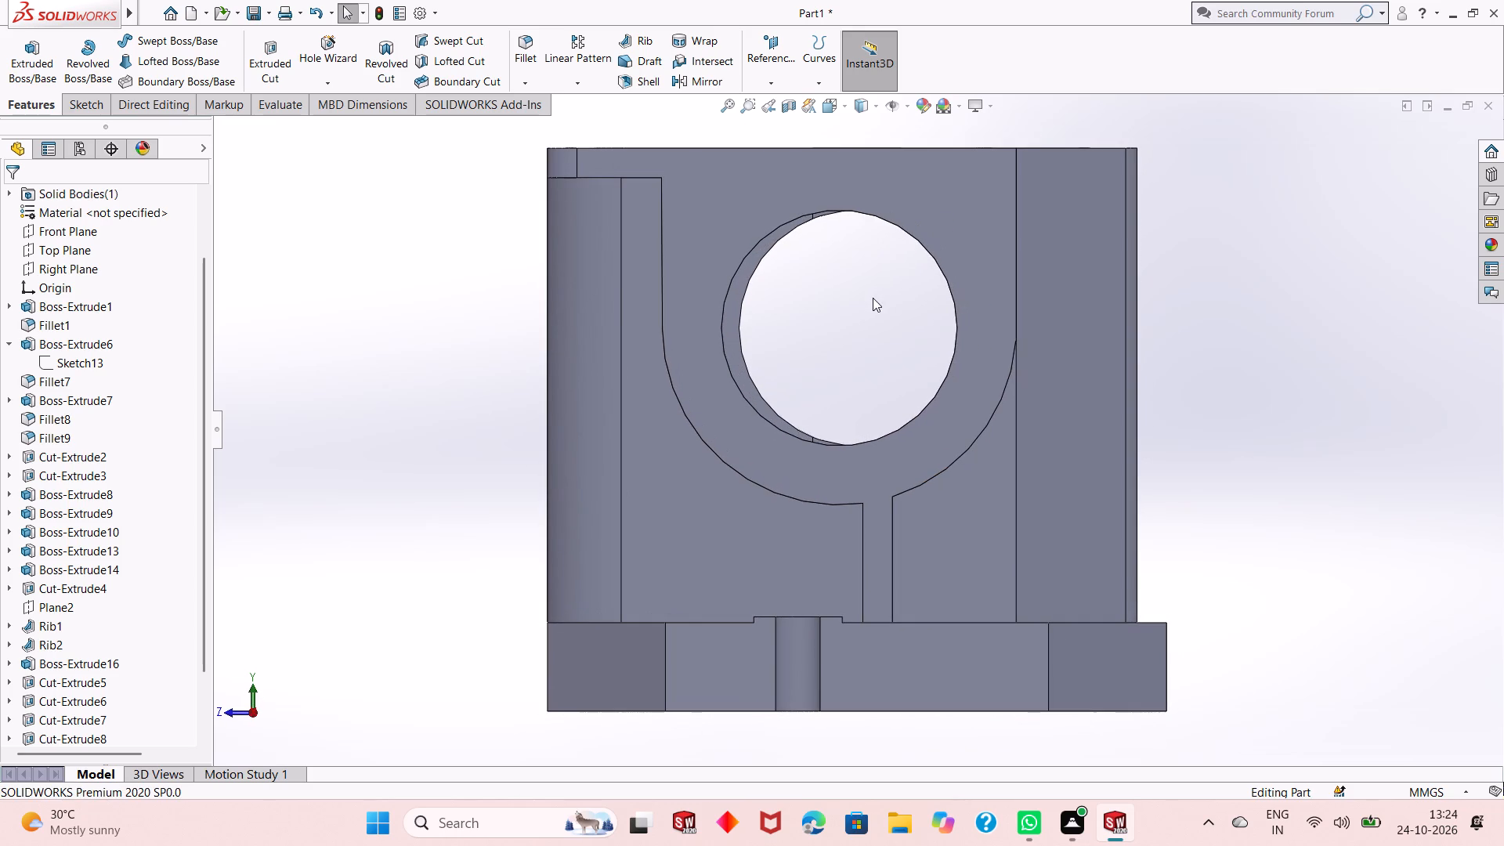
pyautogui.moveTo(861, 283); pyautogui.dragTo(855, 434, button='middle')
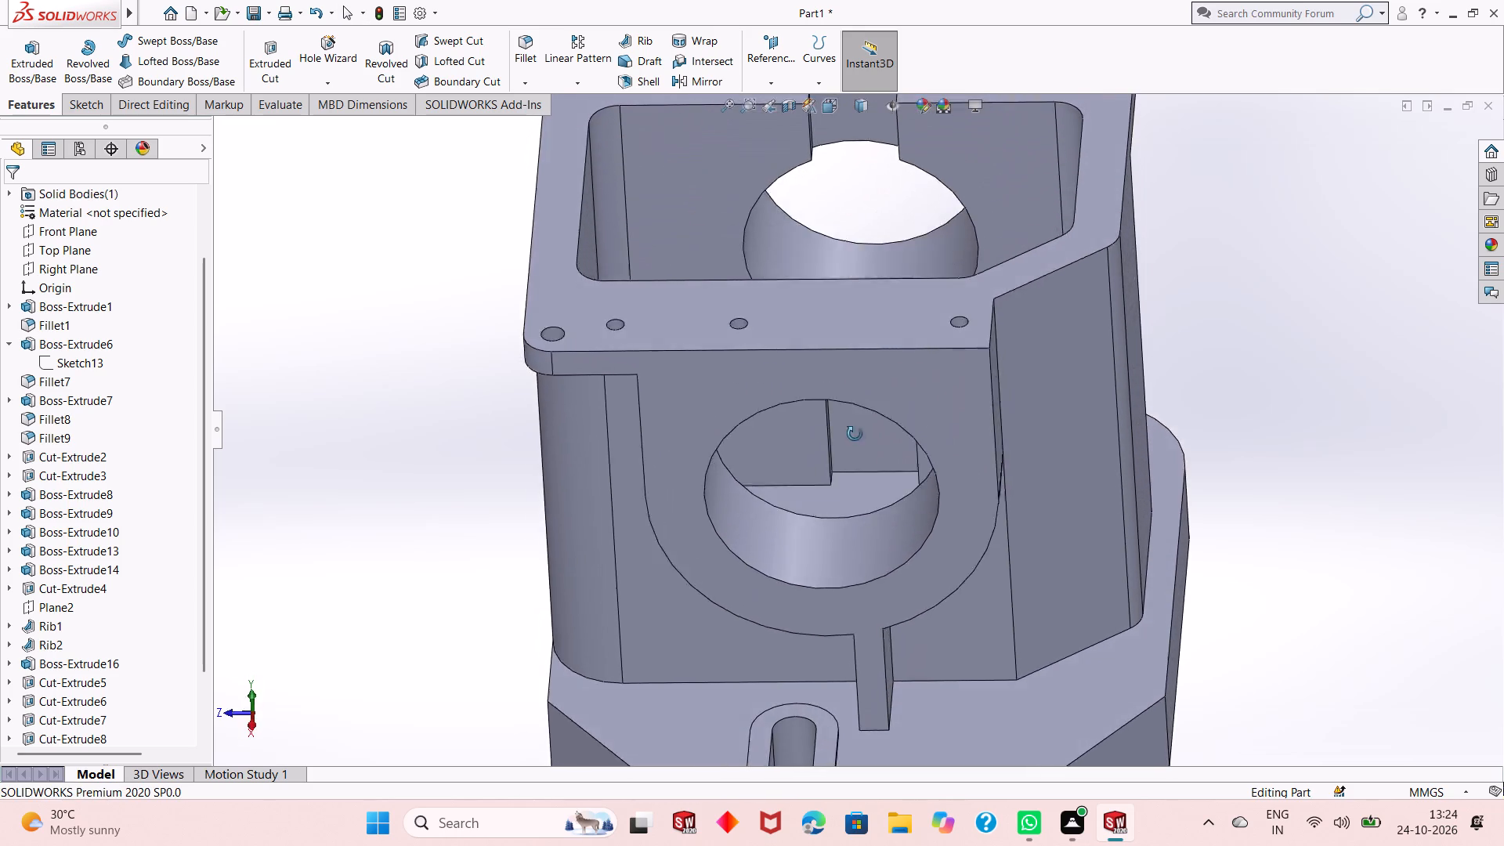
pyautogui.moveTo(855, 434); pyautogui.dragTo(878, 239, button='middle')
pyautogui.scroll(1, 848, 487)
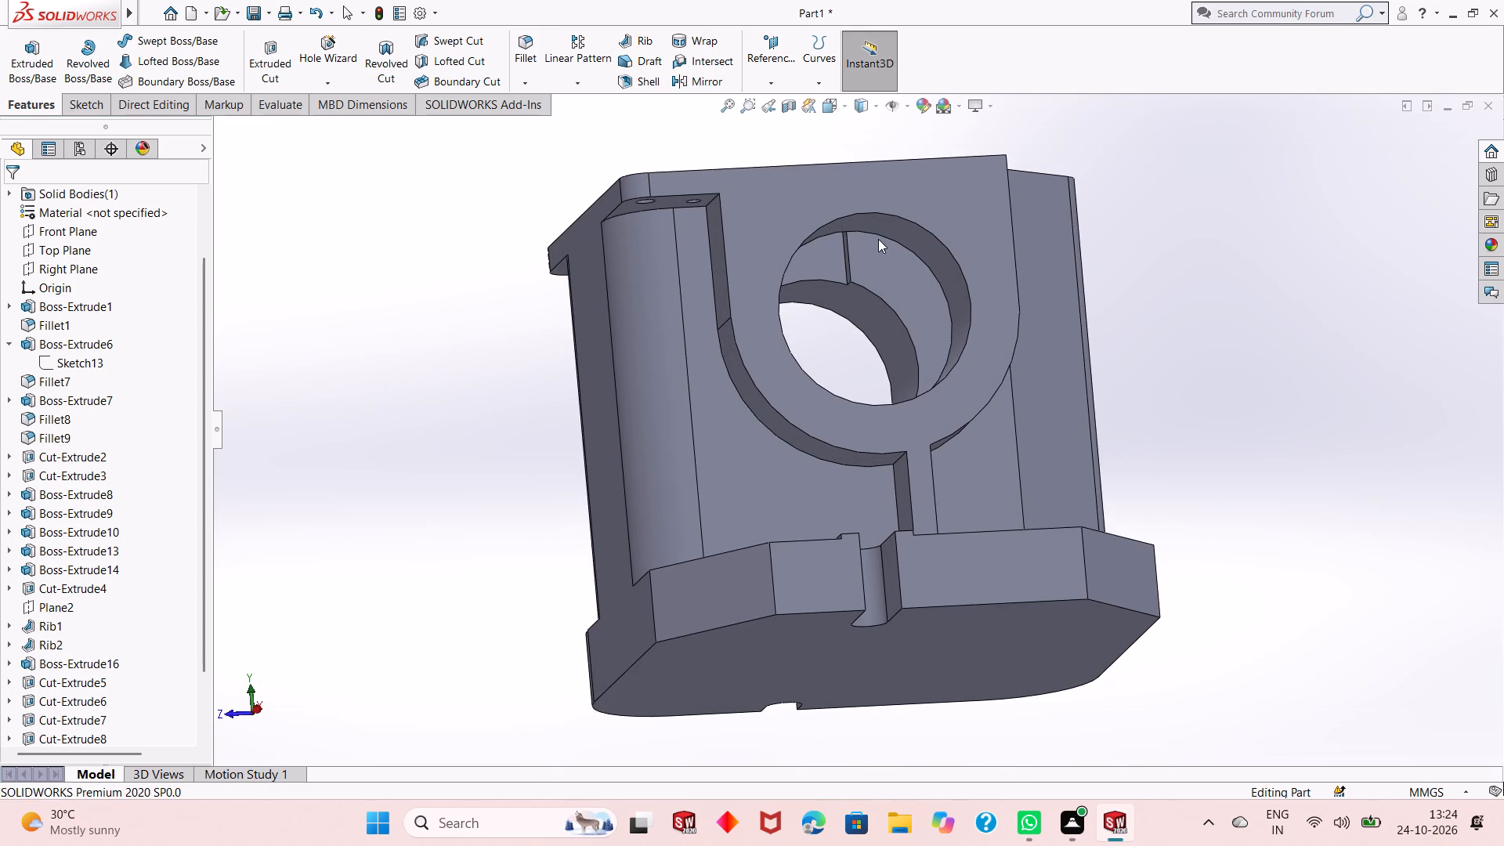
pyautogui.click(919, 199)
pyautogui.click(979, 150)
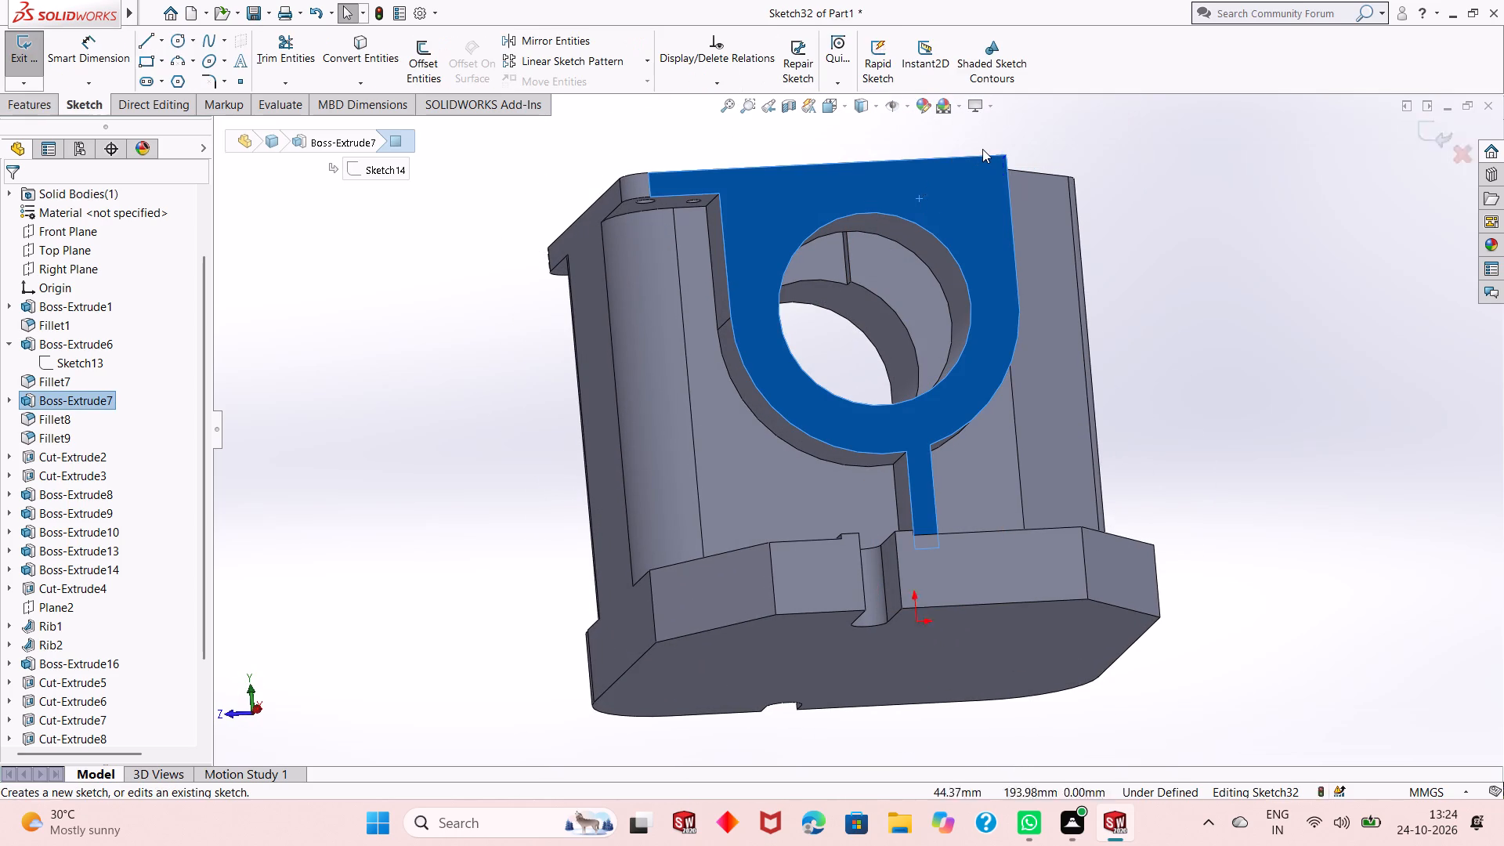
pyautogui.press('Escape')
pyautogui.hotkey('ctrl', '8')
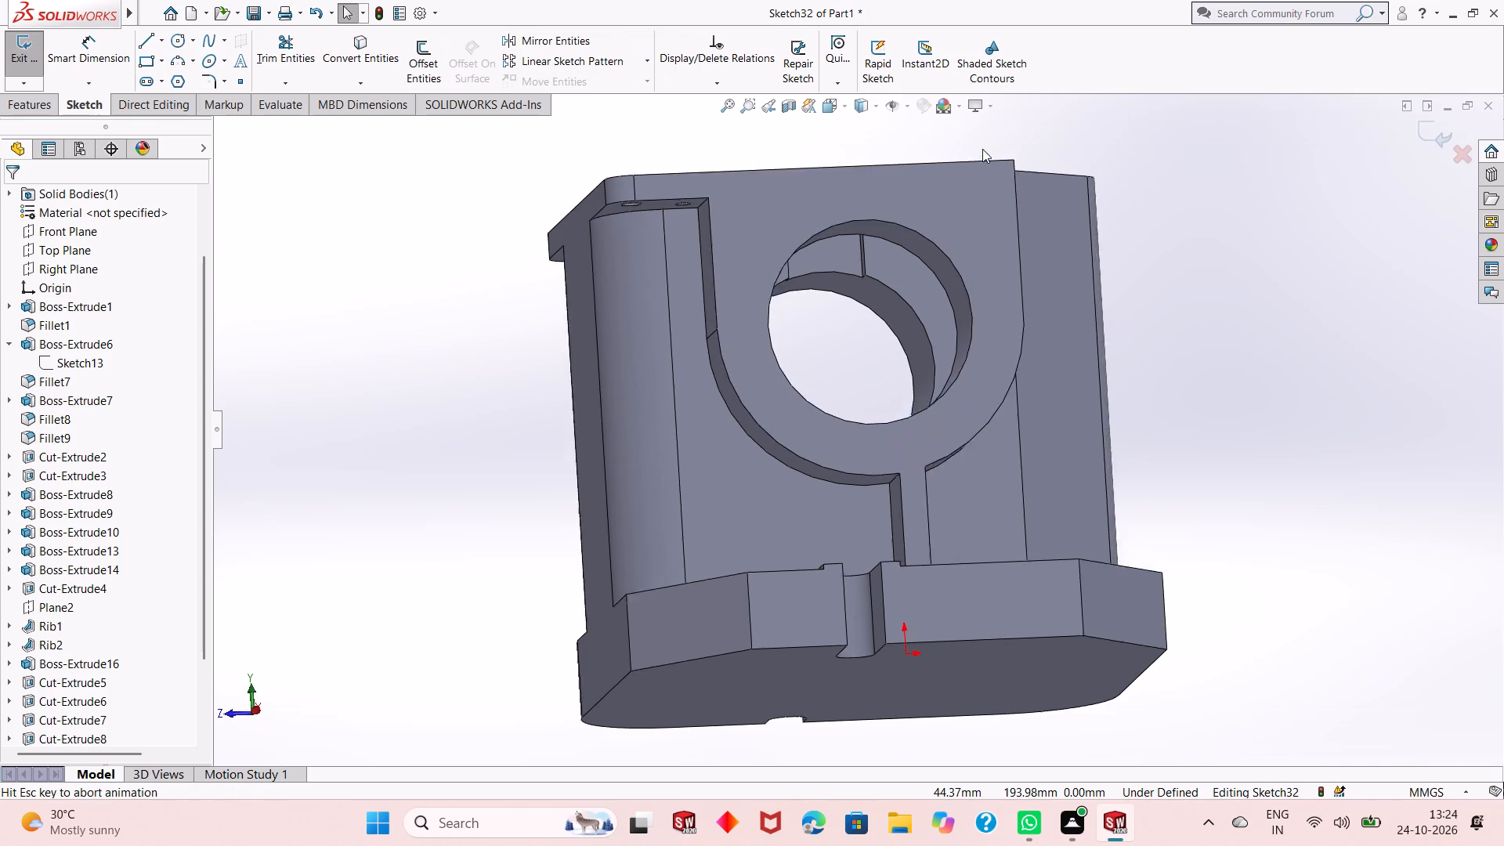
pyautogui.press('Escape')
pyautogui.click(178, 42)
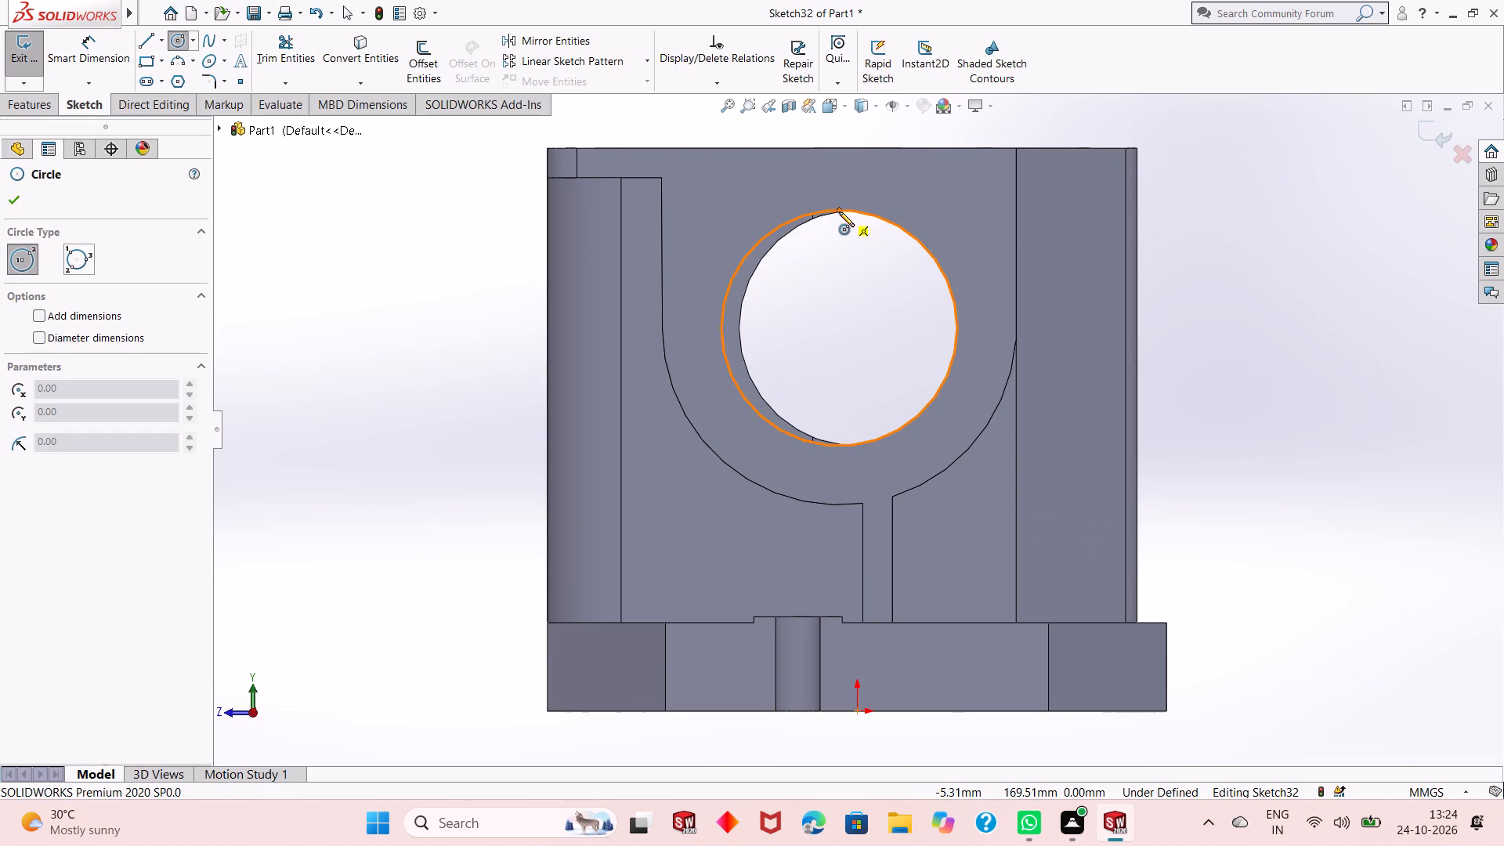
pyautogui.click(838, 324)
pyautogui.click(879, 186)
pyautogui.rightClick(391, 264)
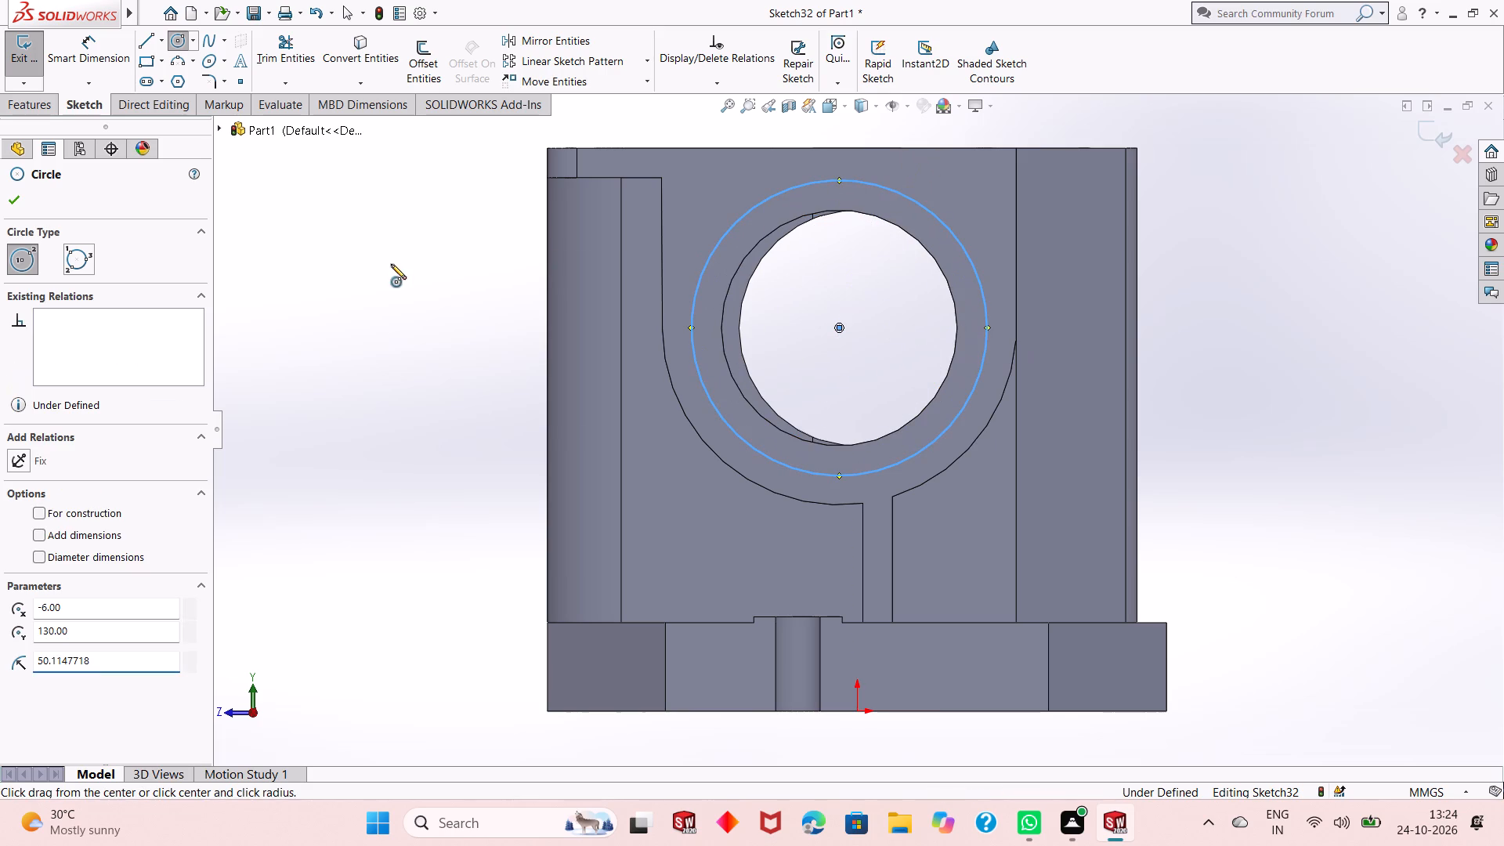
pyautogui.click(406, 275)
# Dimension the circle around the bore at 110 mm diameter, correcting the value to 100 mm.
pyautogui.click(74, 52)
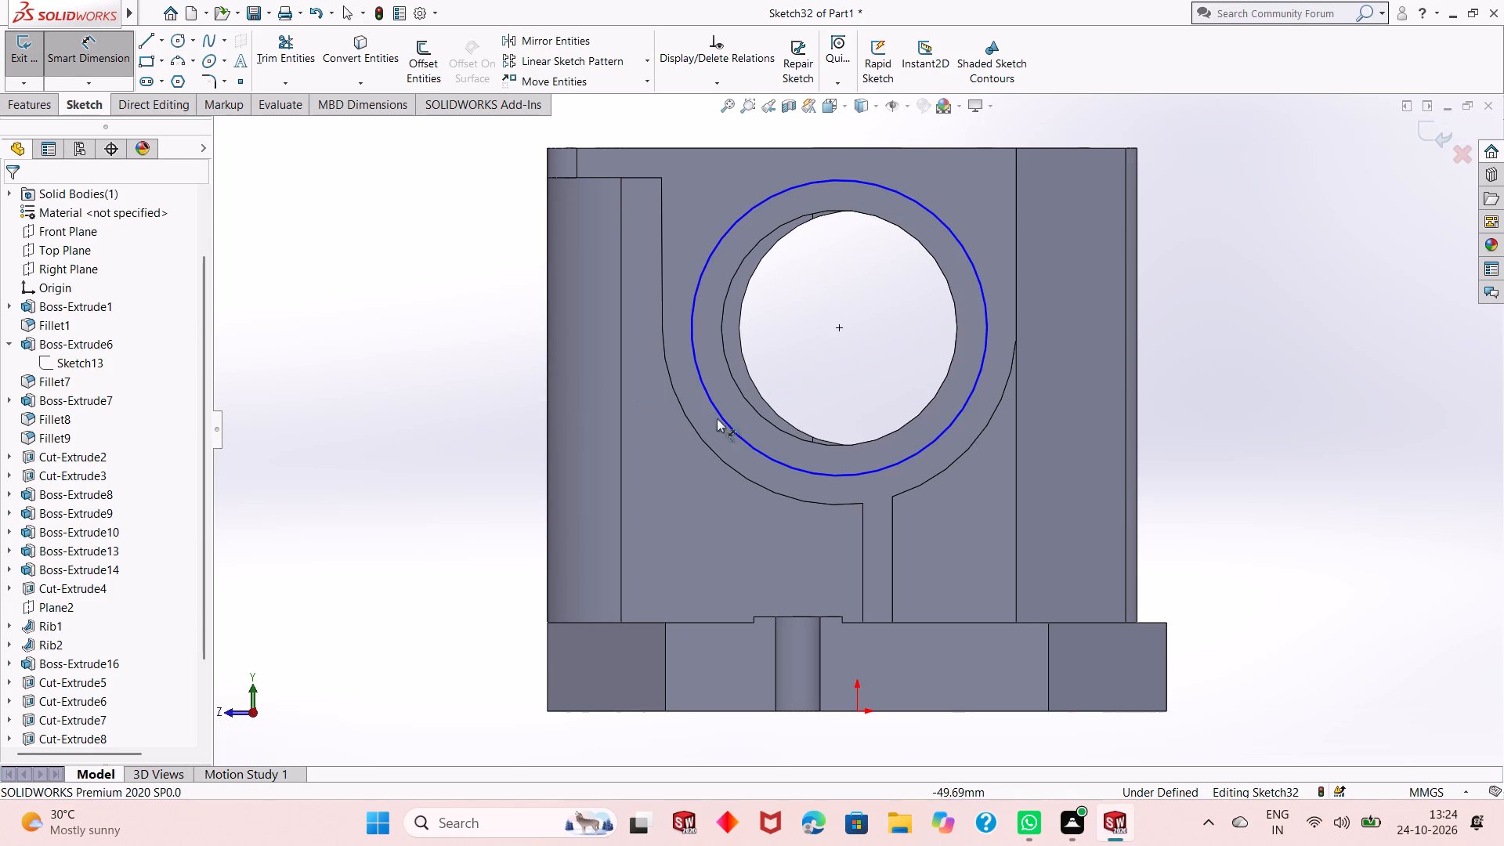
pyautogui.moveTo(722, 419); pyautogui.dragTo(712, 427)
pyautogui.click(512, 472)
pyautogui.write('110')
pyautogui.press('Return')
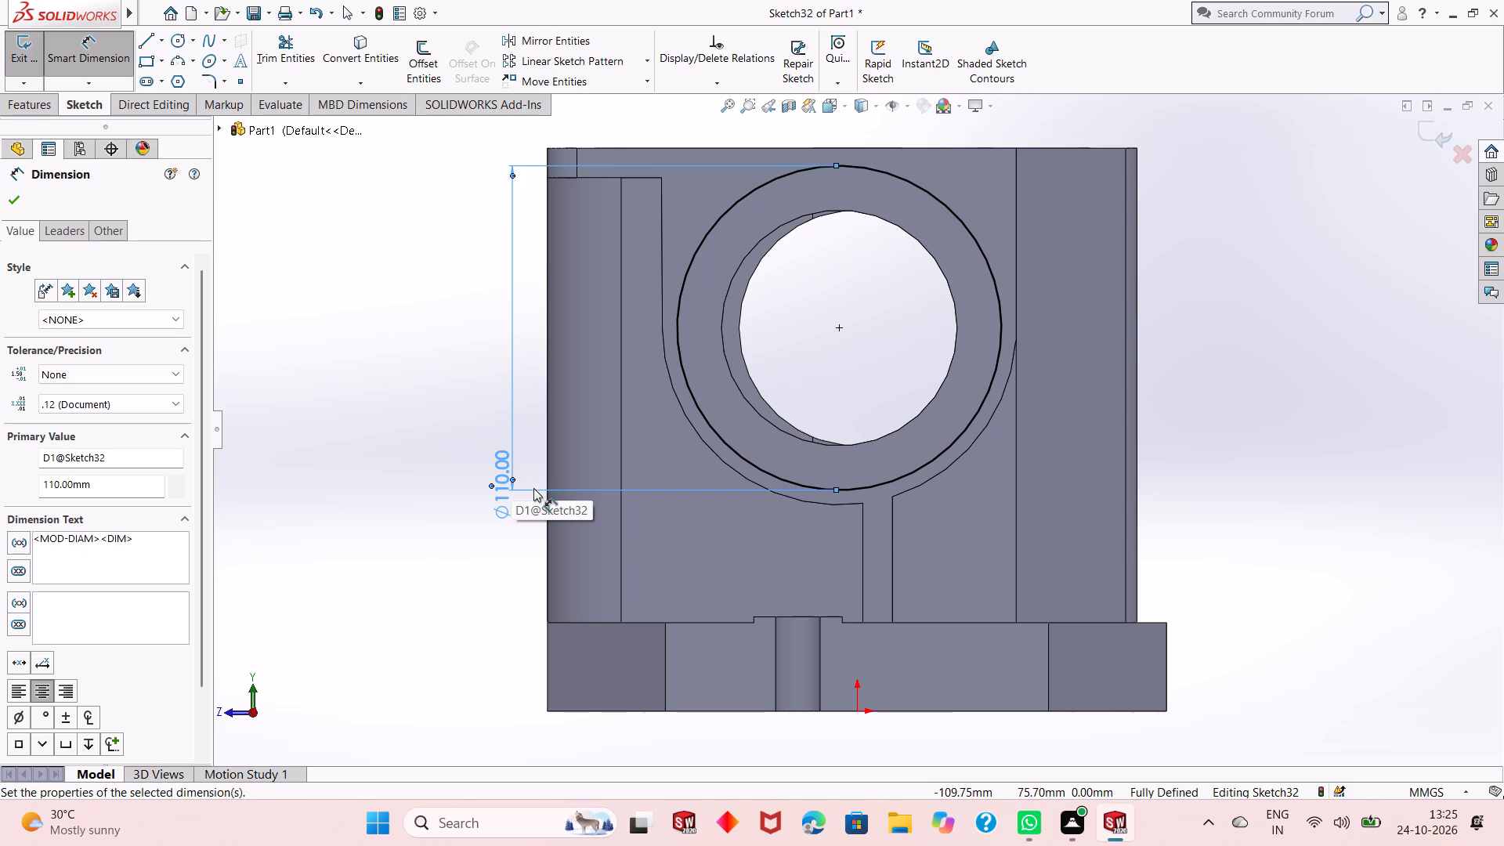
pyautogui.doubleClick(495, 474)
pyautogui.write('100')
pyautogui.press('Return')
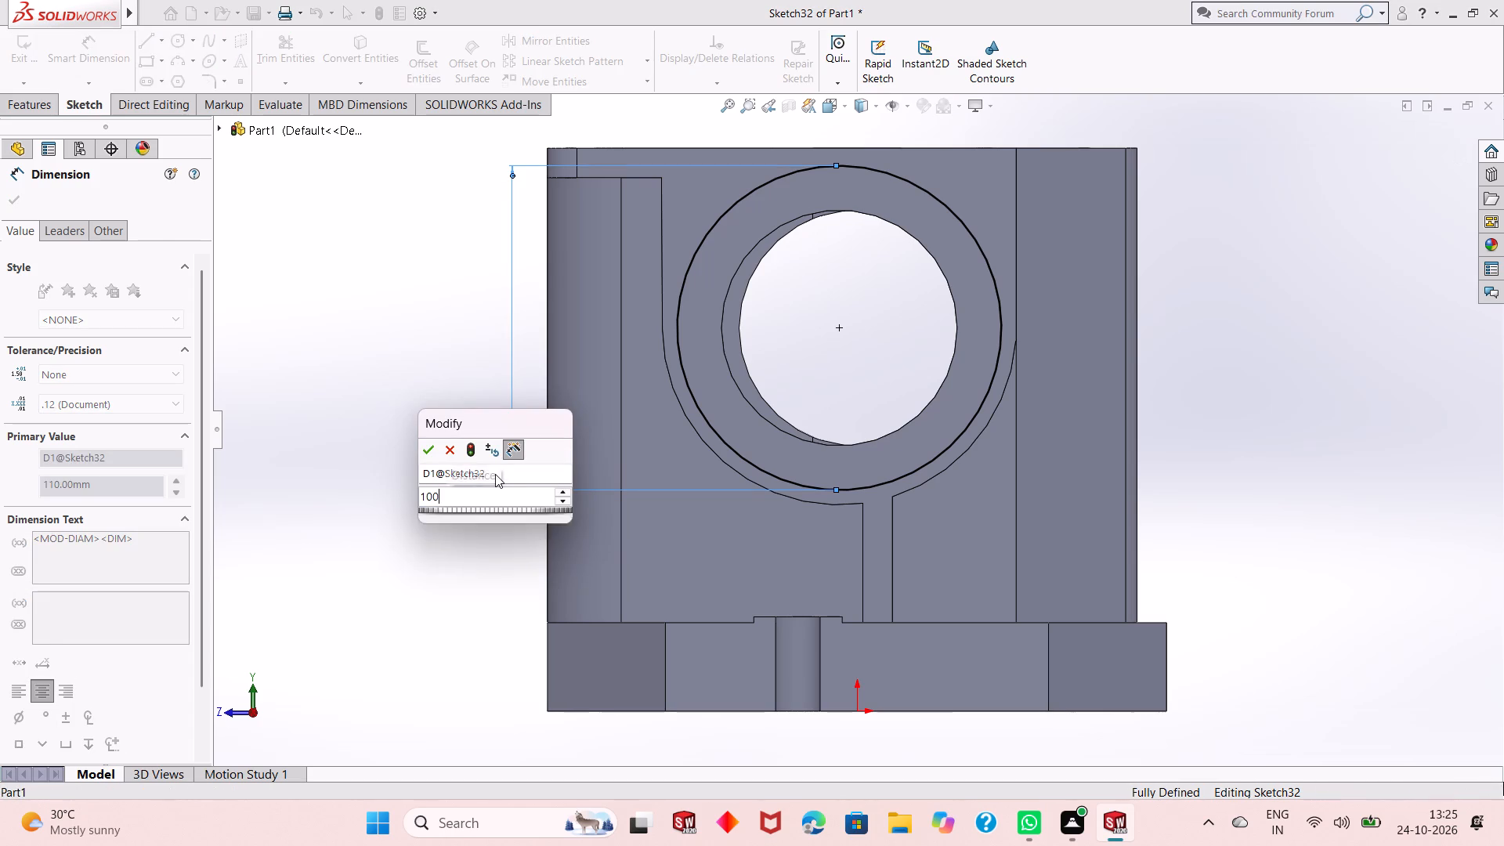
pyautogui.rightClick(421, 403)
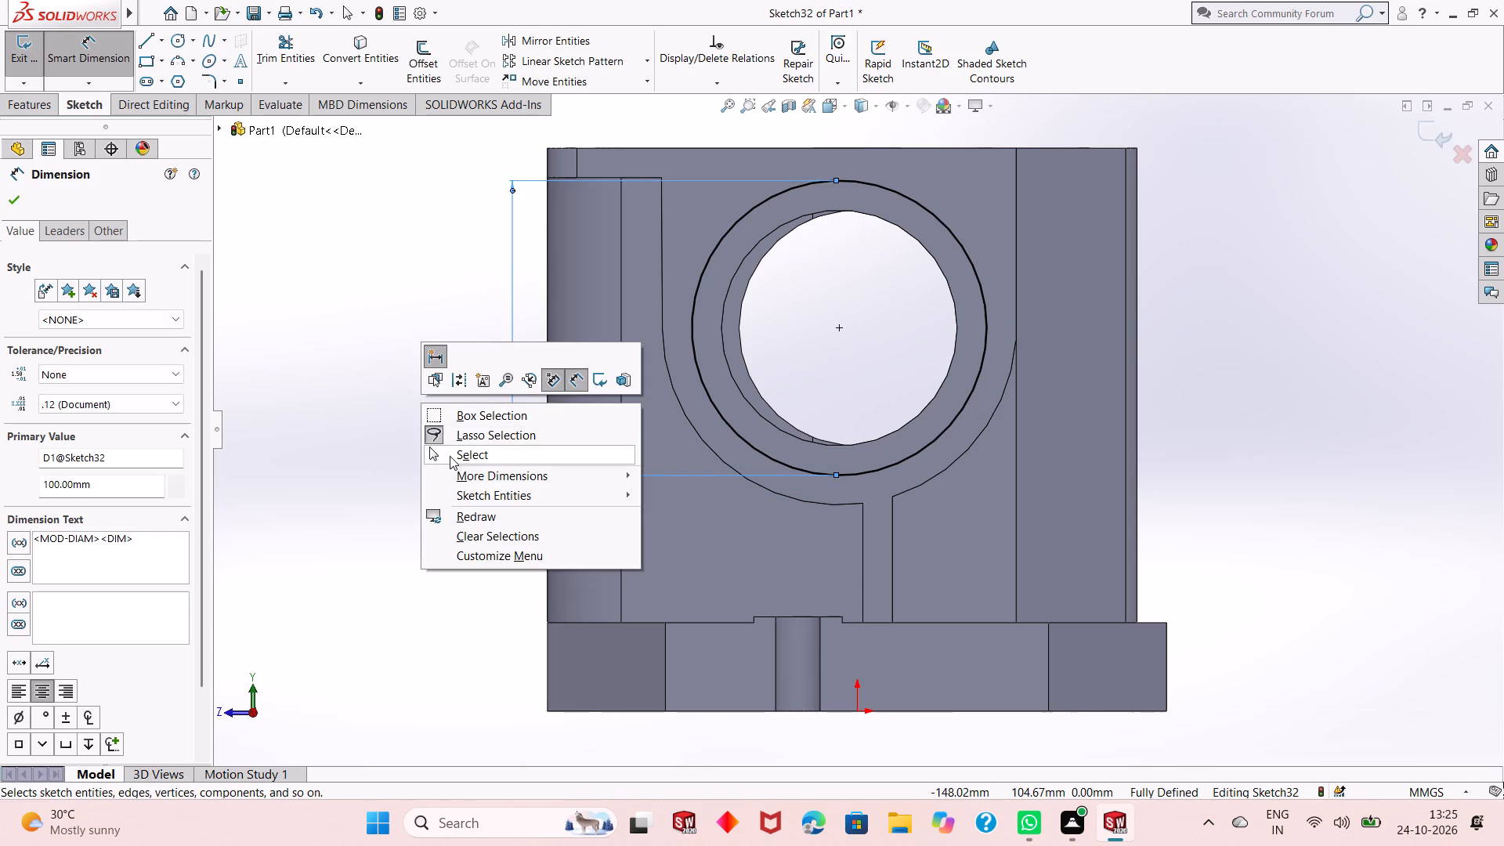
pyautogui.click(450, 457)
# Convert the 100 mm circle to construction geometry.
pyautogui.click(689, 324)
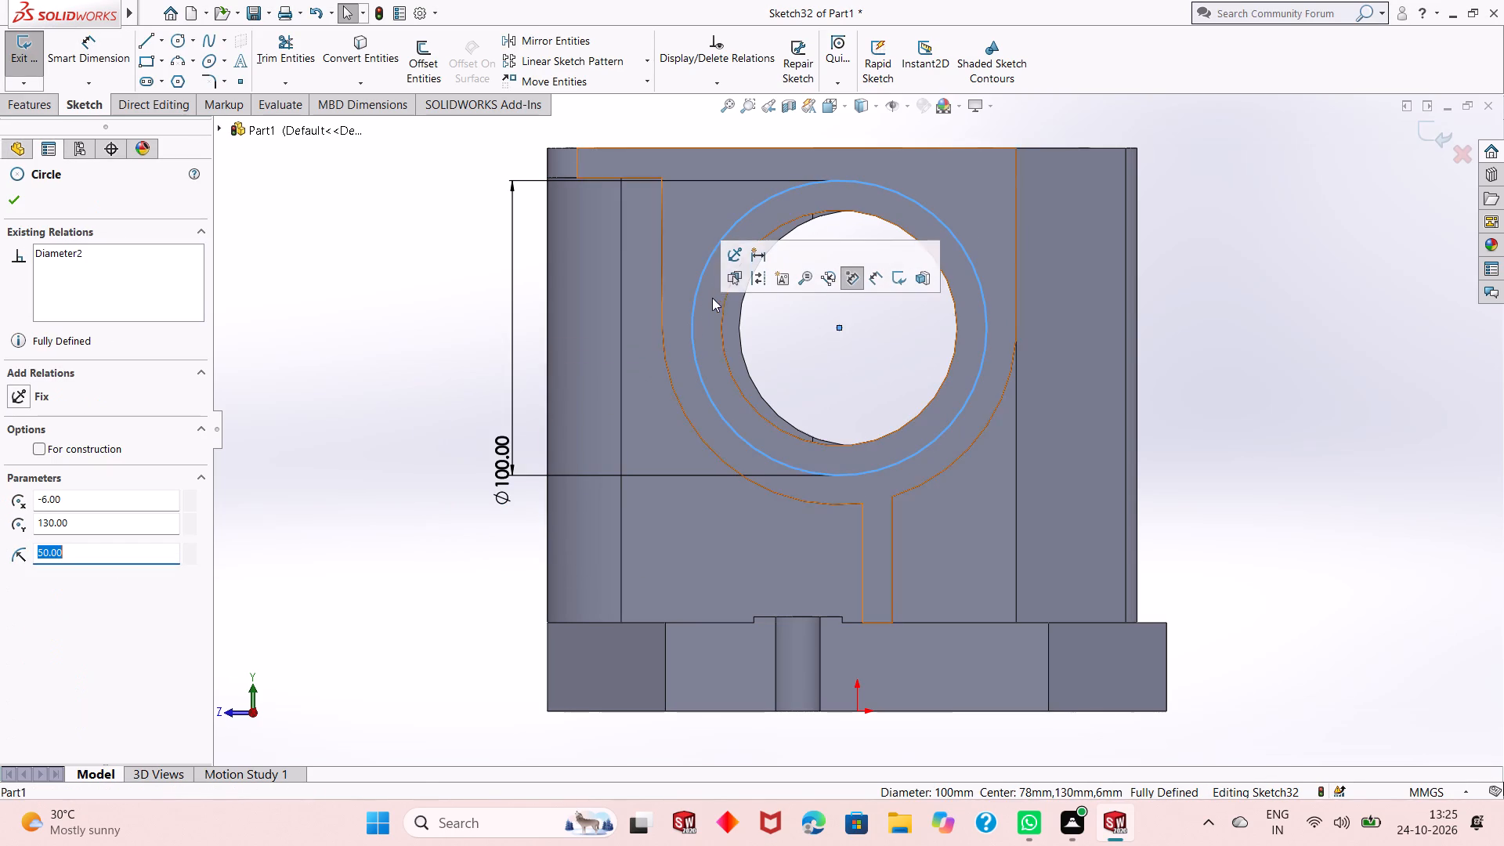
pyautogui.click(753, 279)
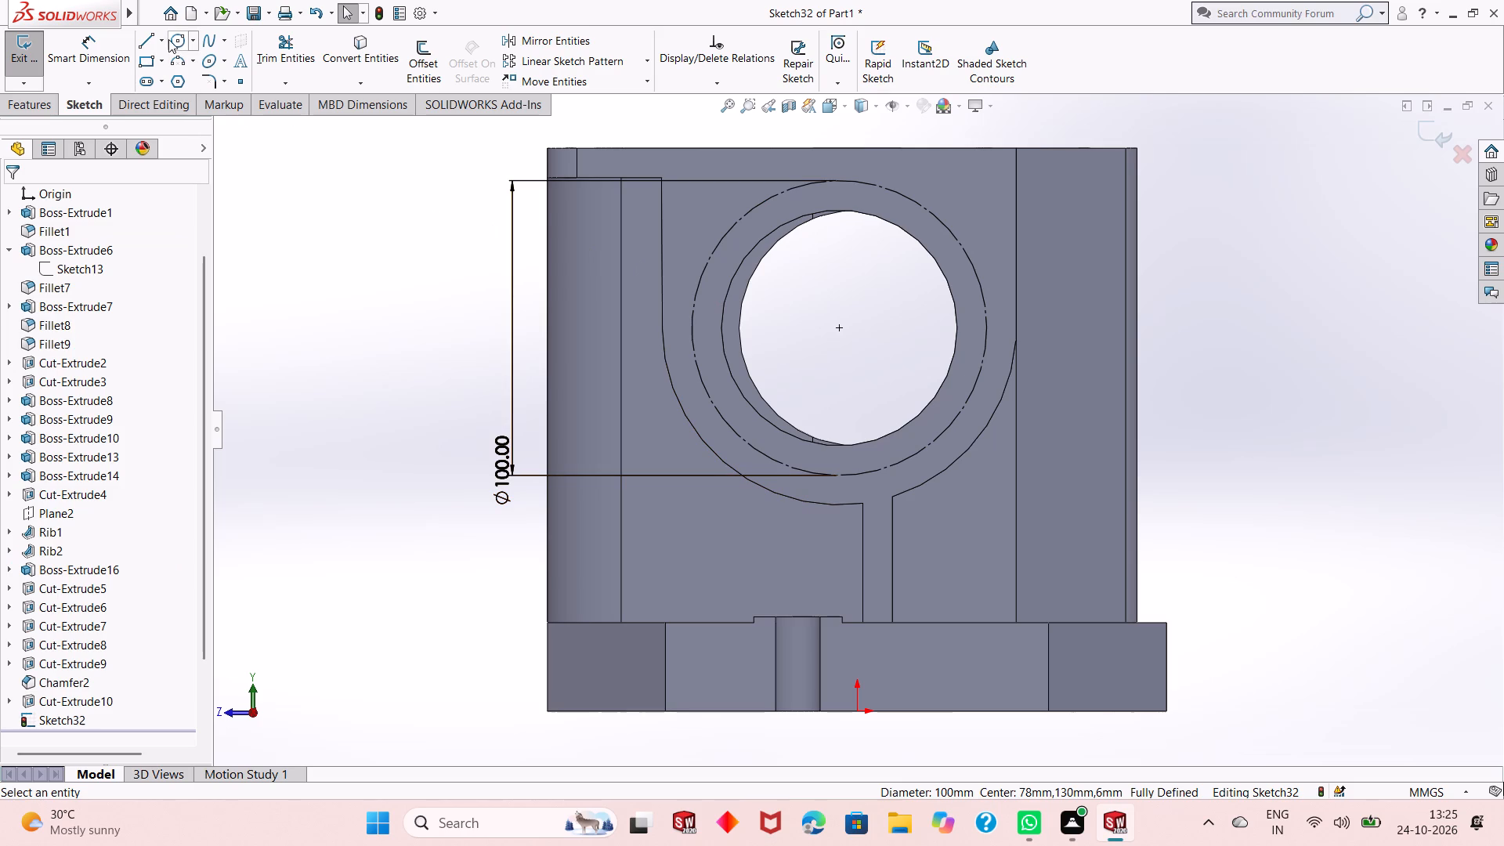
# Sketch a centerline about 56.6 mm long from the bore centre, running diagonally downward past the 100 mm construction circle toward the base.
pyautogui.click(164, 40)
pyautogui.click(174, 81)
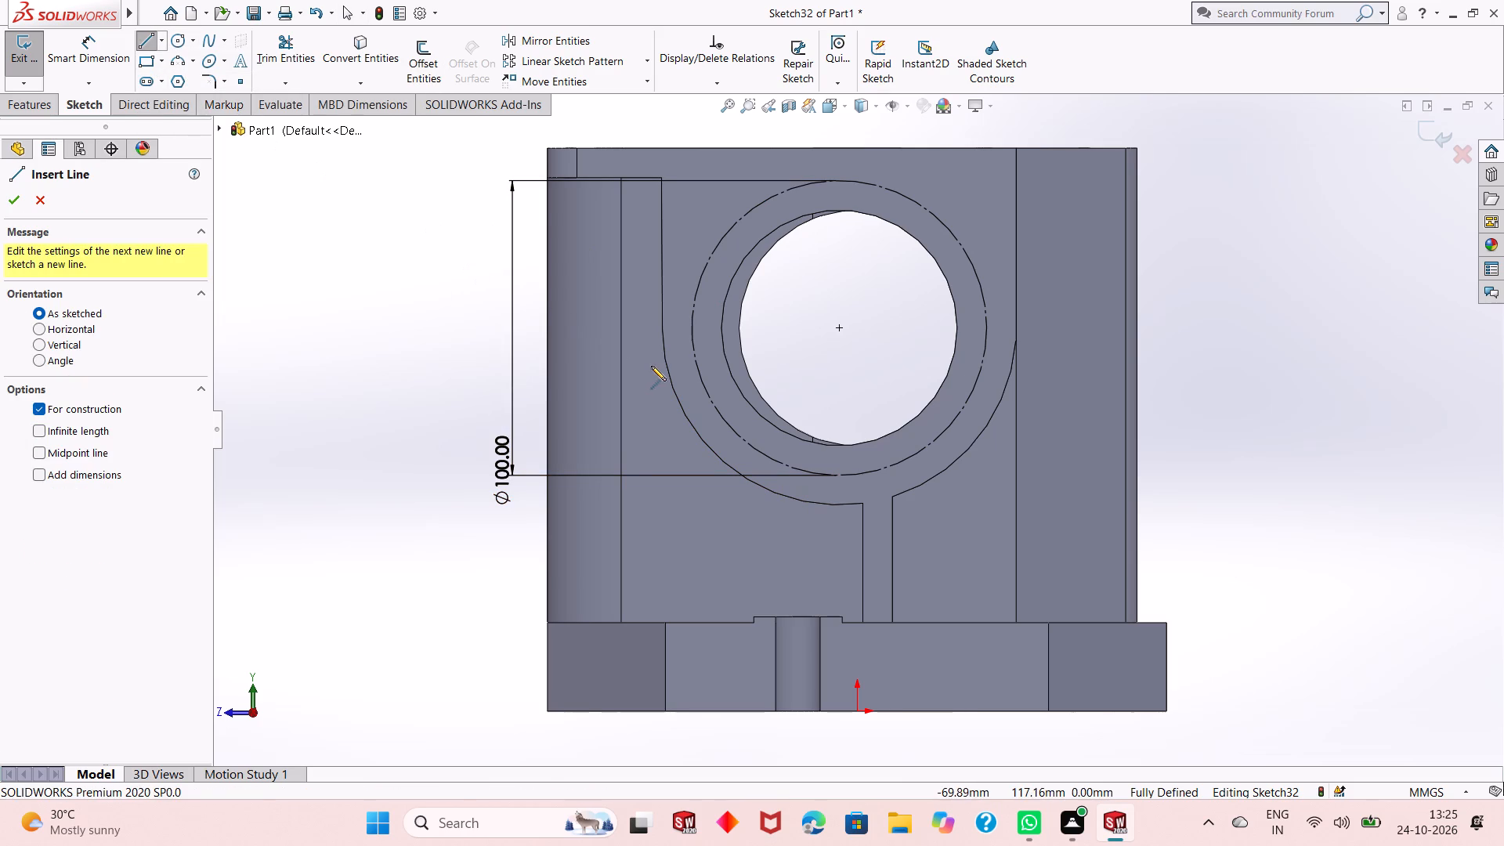
pyautogui.click(838, 331)
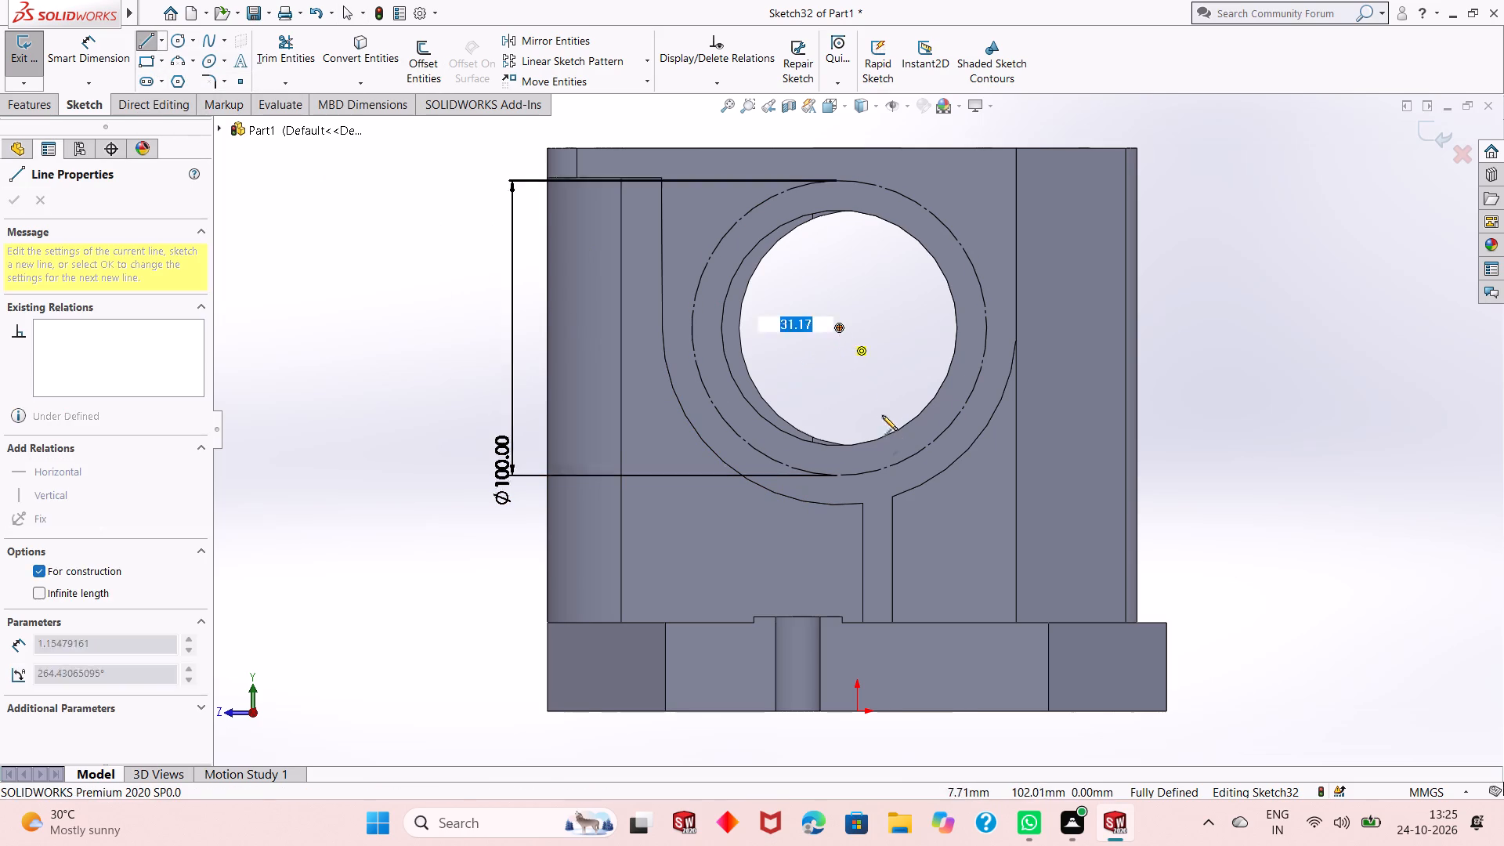
pyautogui.click(942, 459)
pyautogui.press('Escape')
pyautogui.press('Escape')
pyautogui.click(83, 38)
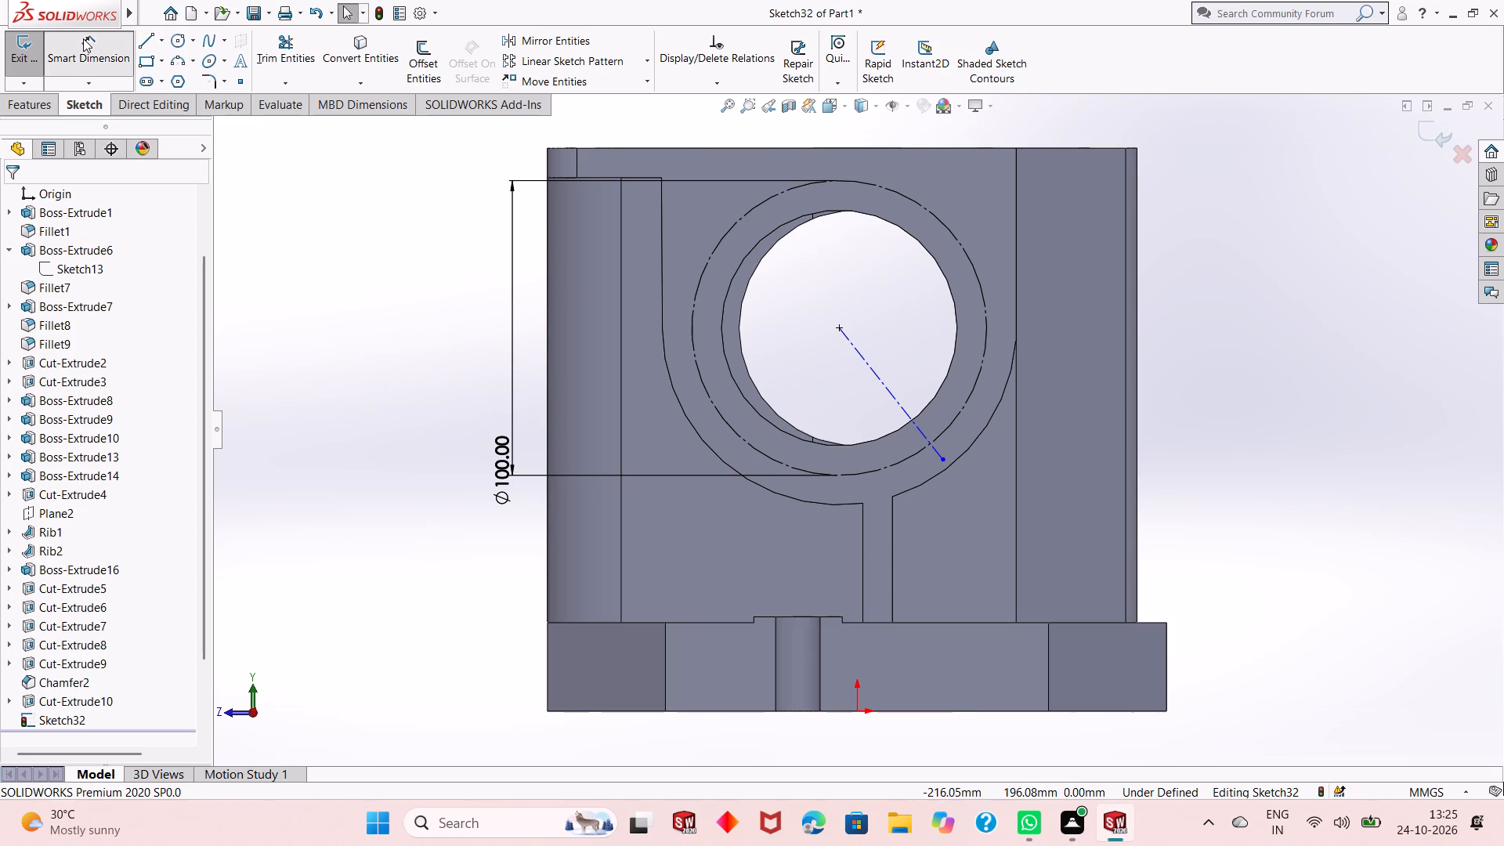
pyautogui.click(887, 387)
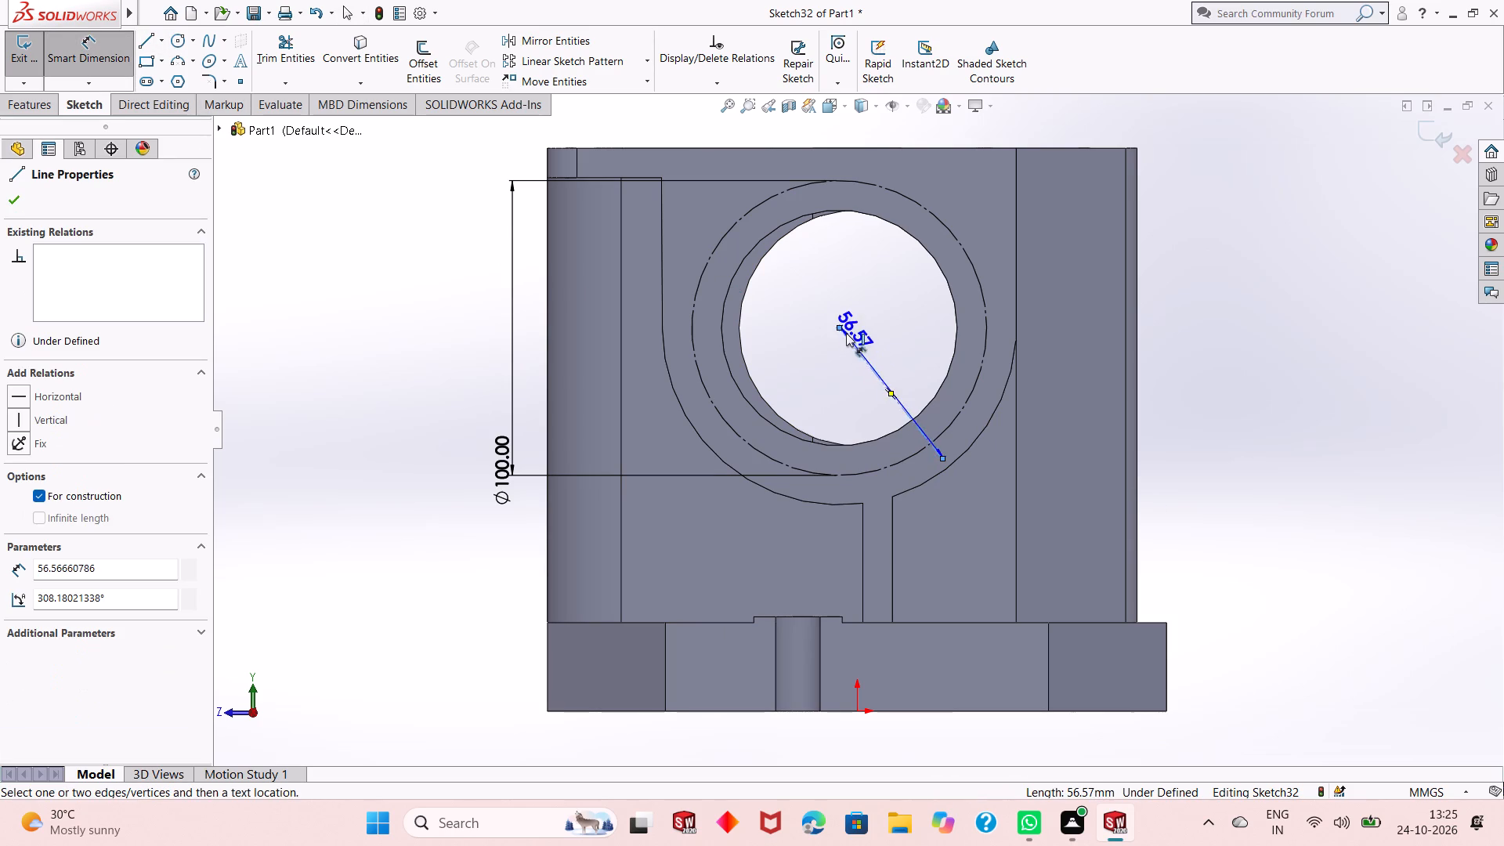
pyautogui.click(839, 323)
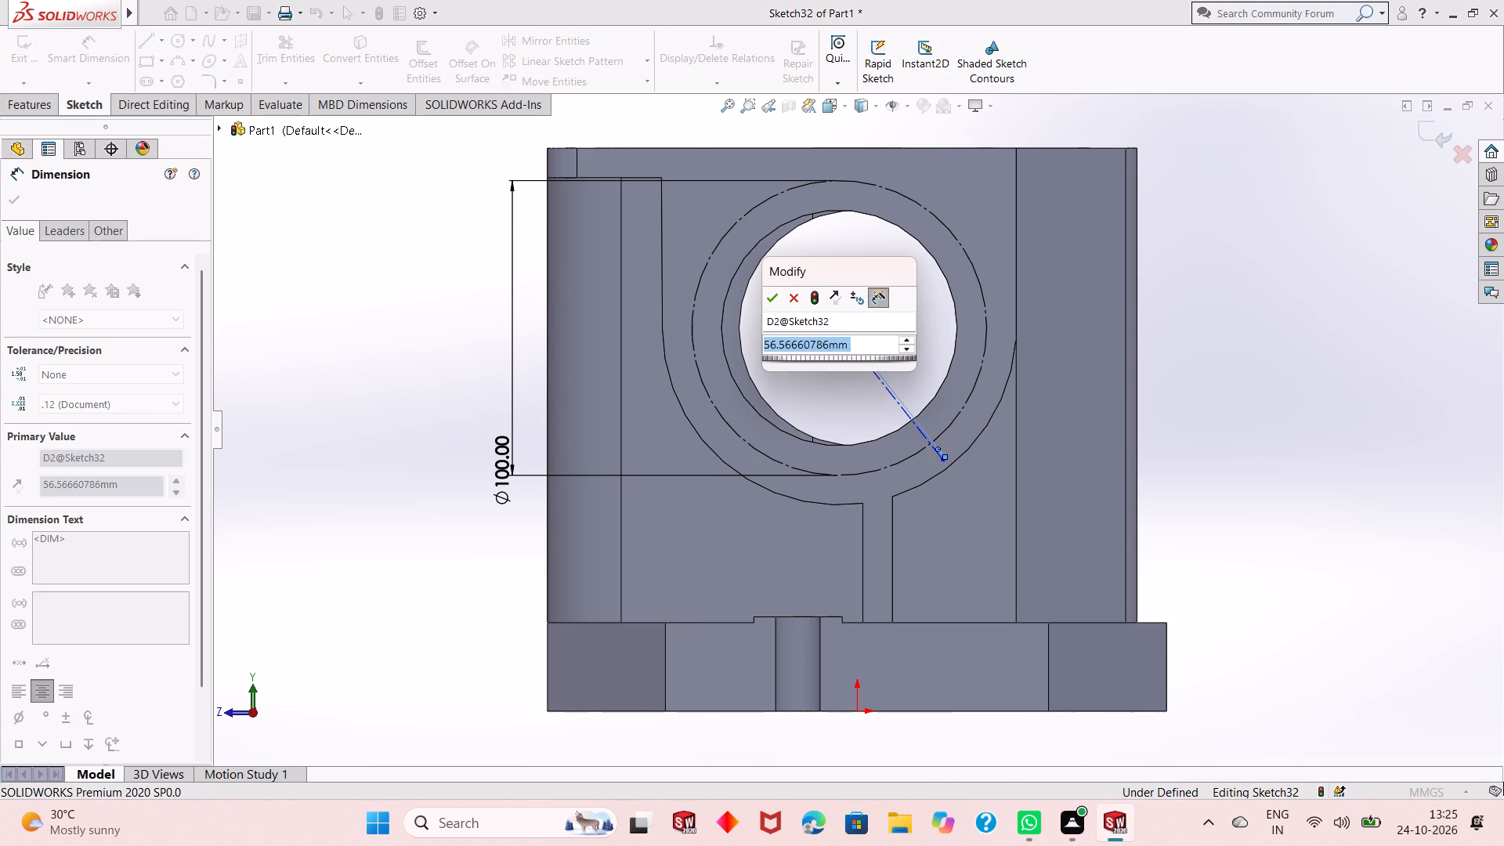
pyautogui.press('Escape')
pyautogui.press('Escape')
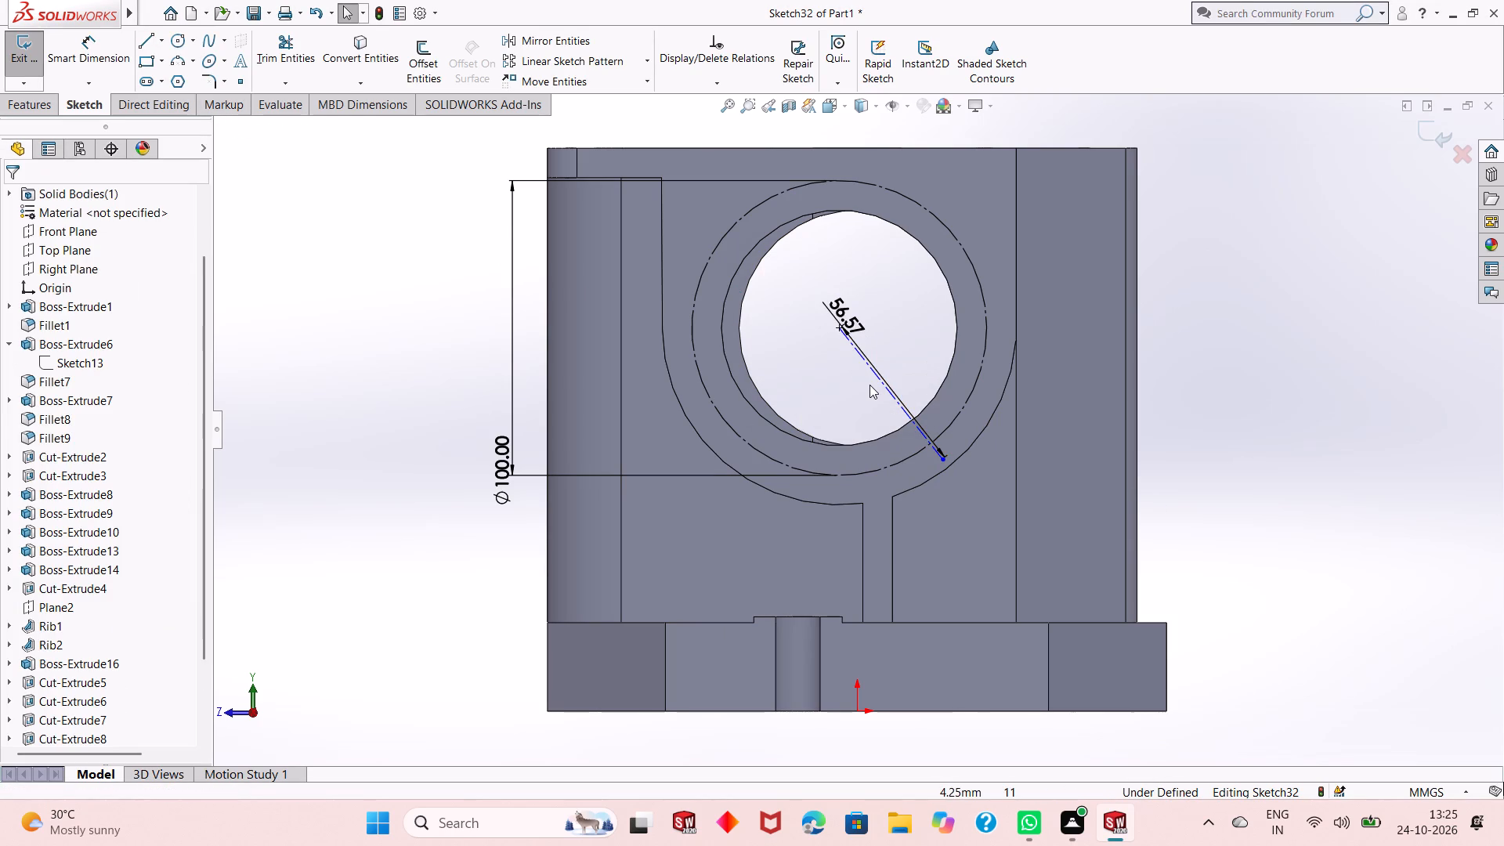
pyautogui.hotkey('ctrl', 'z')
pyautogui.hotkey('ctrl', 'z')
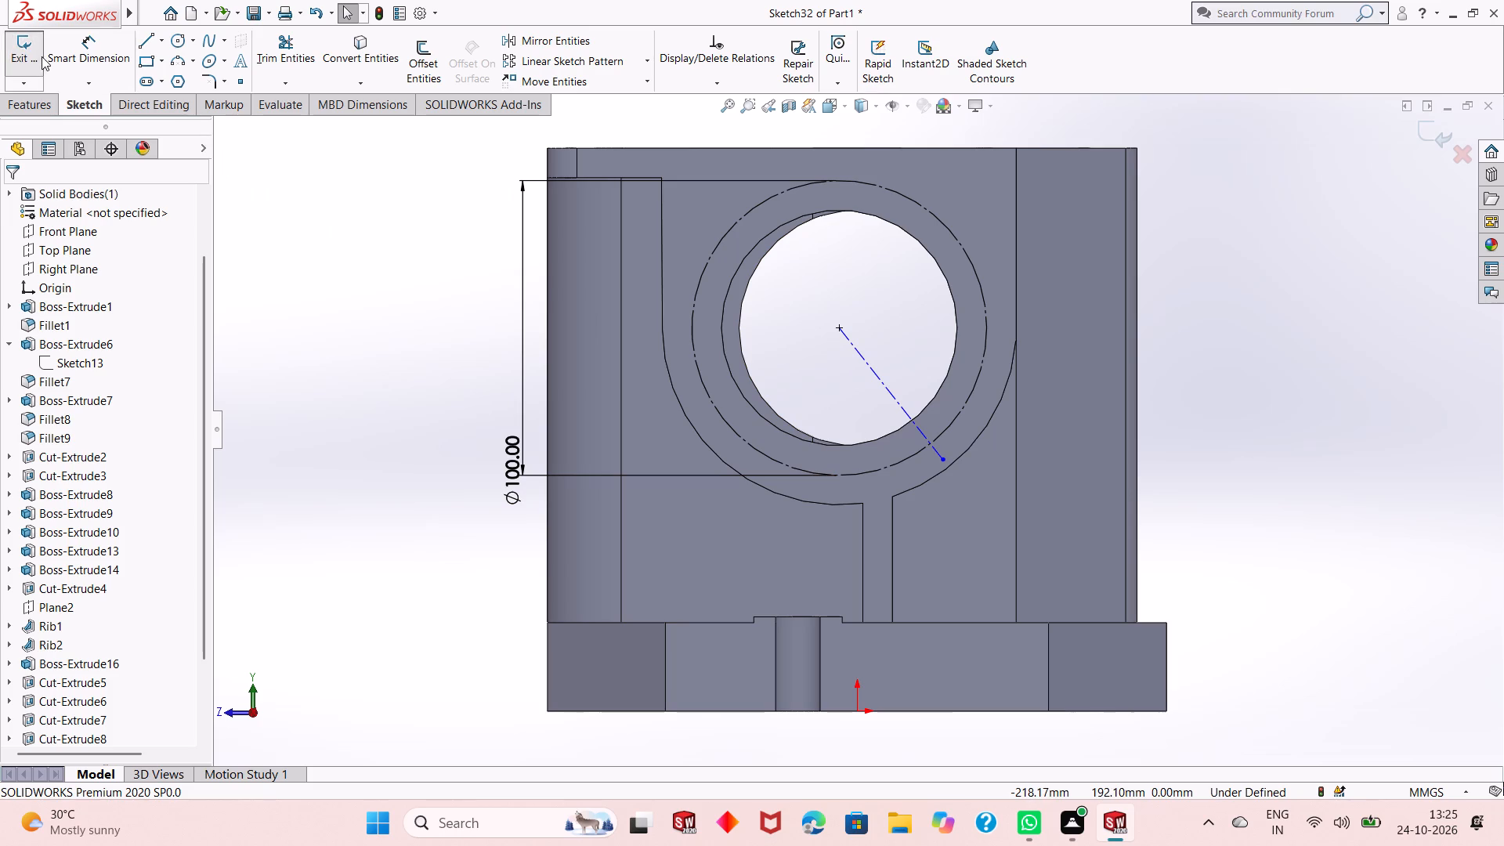
# Dimension the centerline's angle from the horizontal at the bore centre to 45 degrees.
pyautogui.click(114, 67)
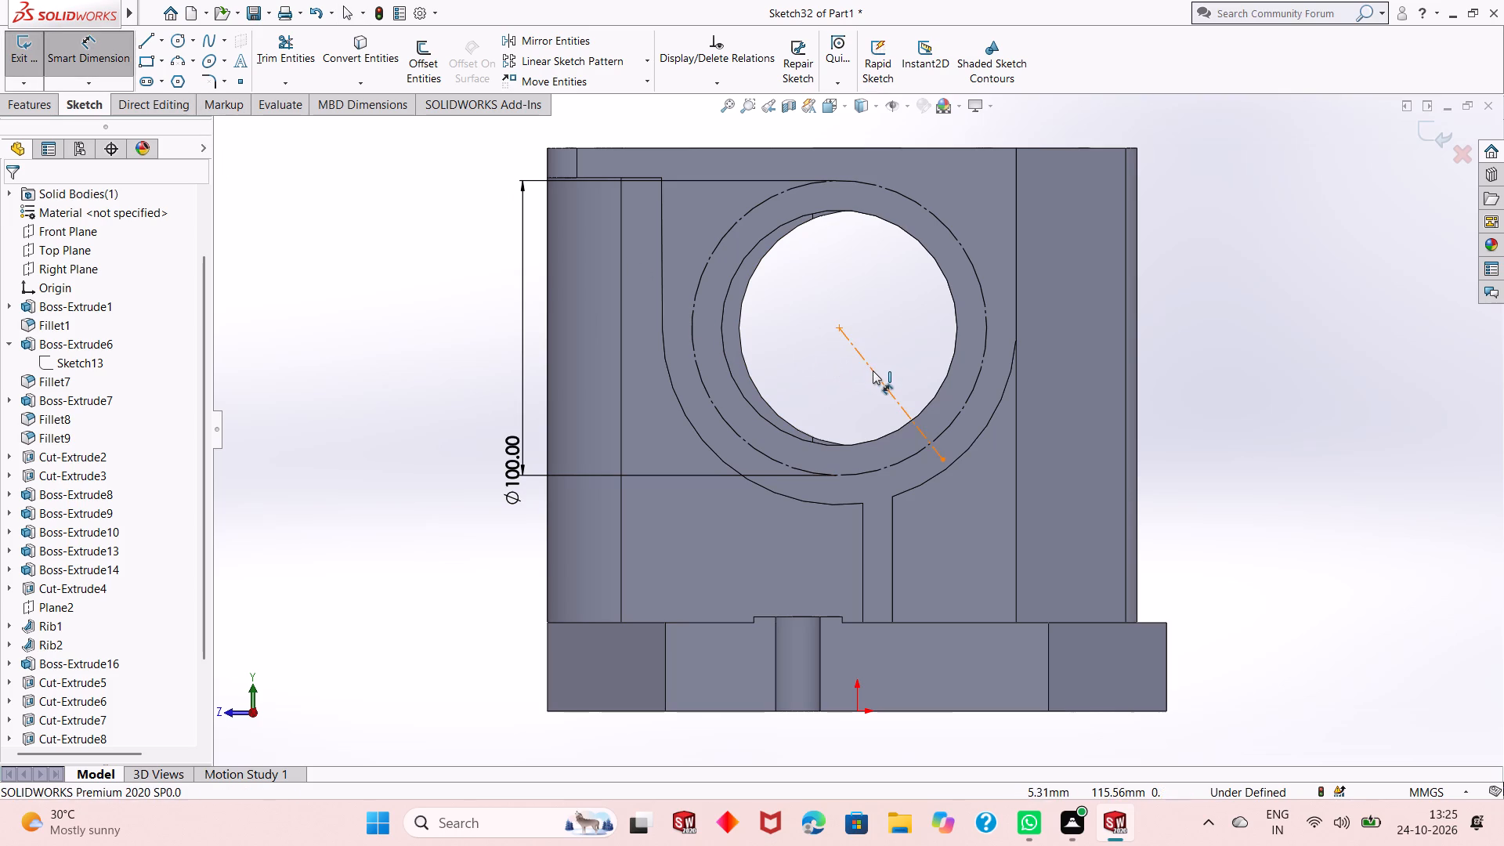
pyautogui.click(873, 371)
pyautogui.click(841, 329)
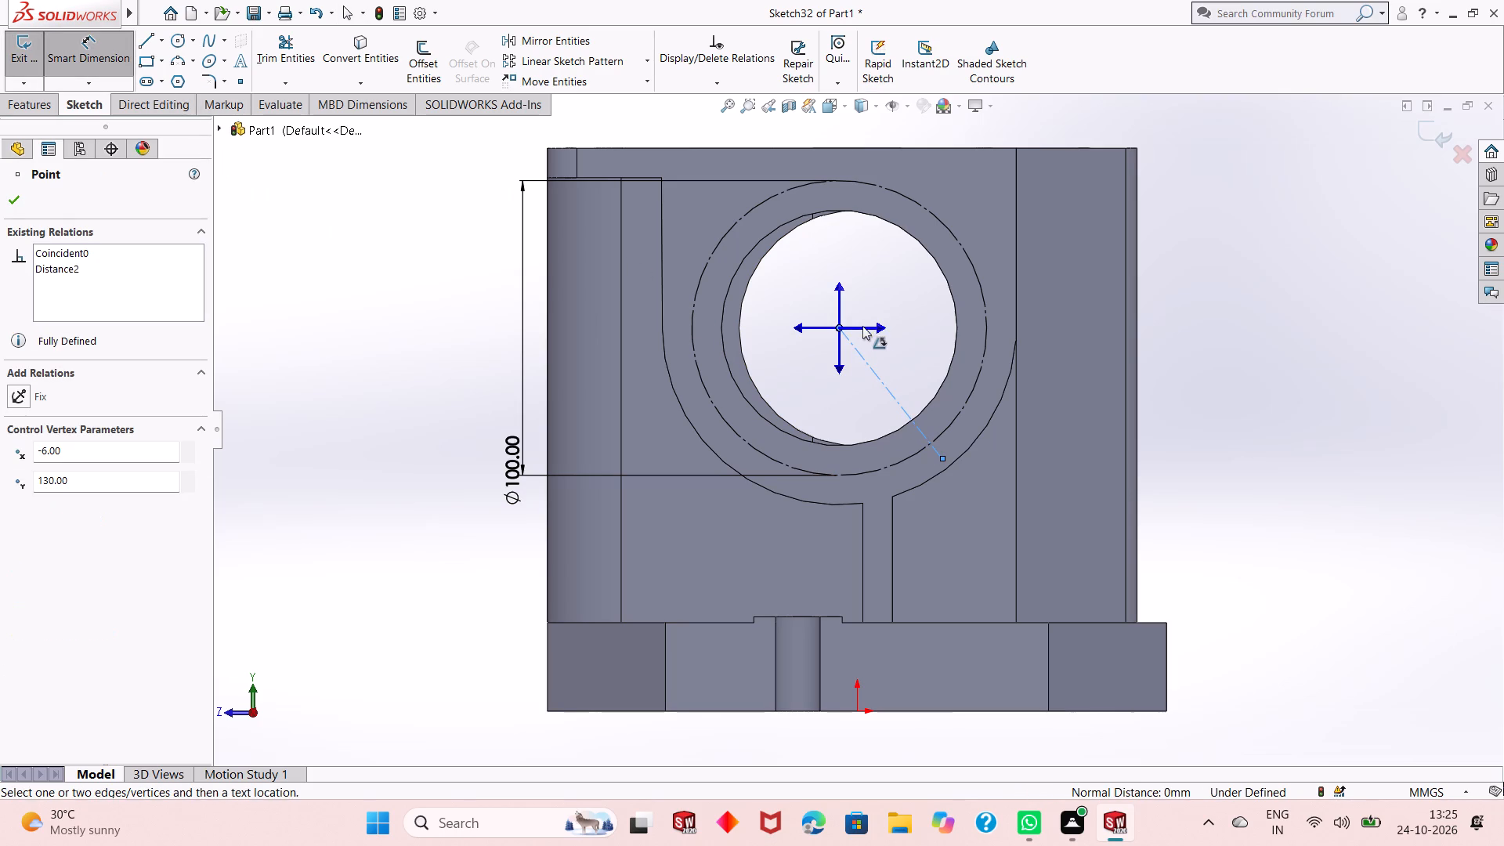
pyautogui.click(884, 328)
pyautogui.click(906, 342)
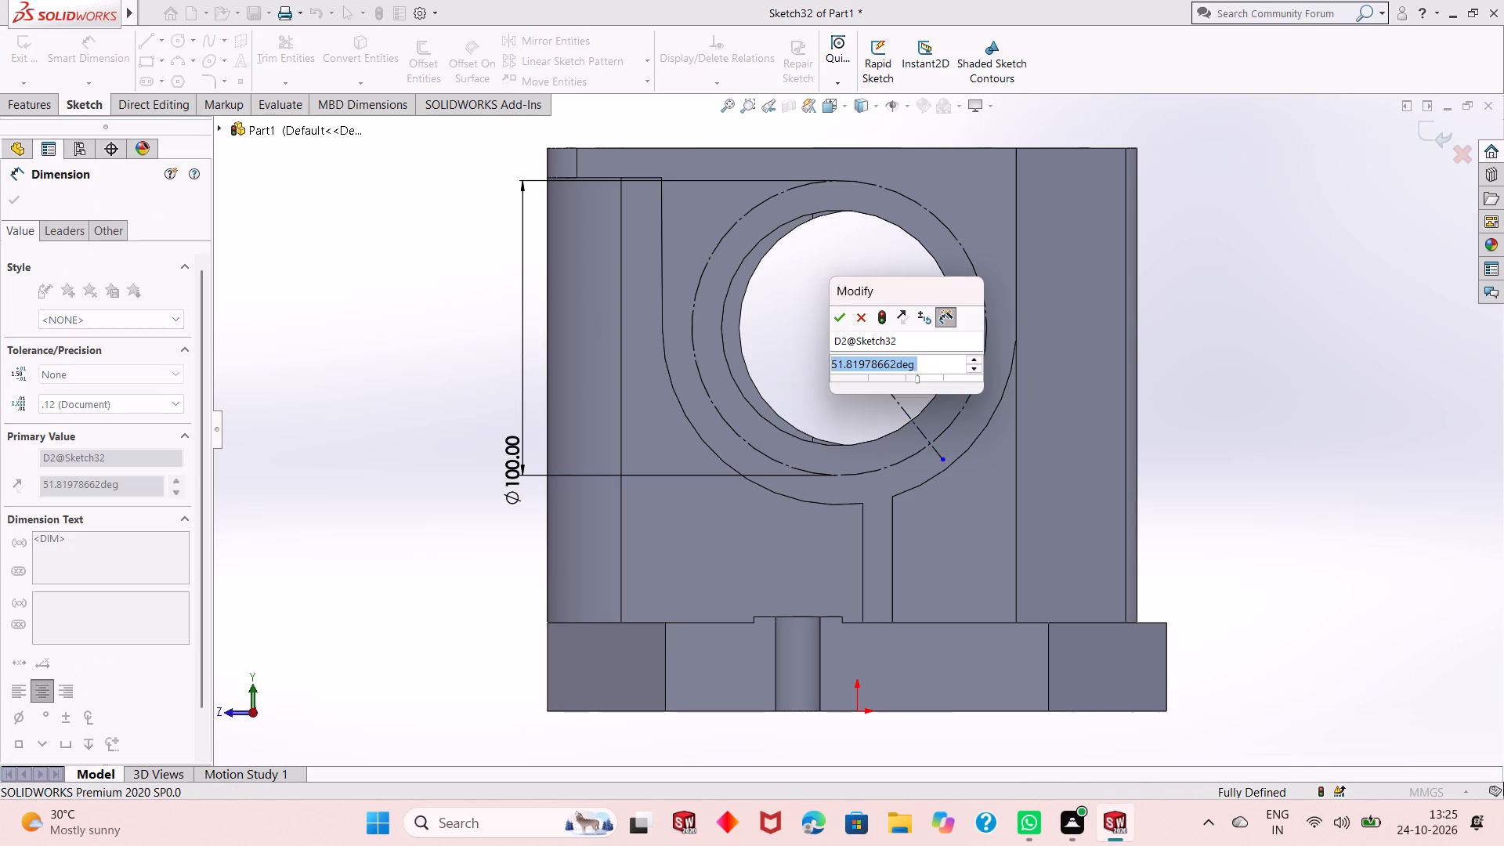
pyautogui.write('45')
pyautogui.press('Return')
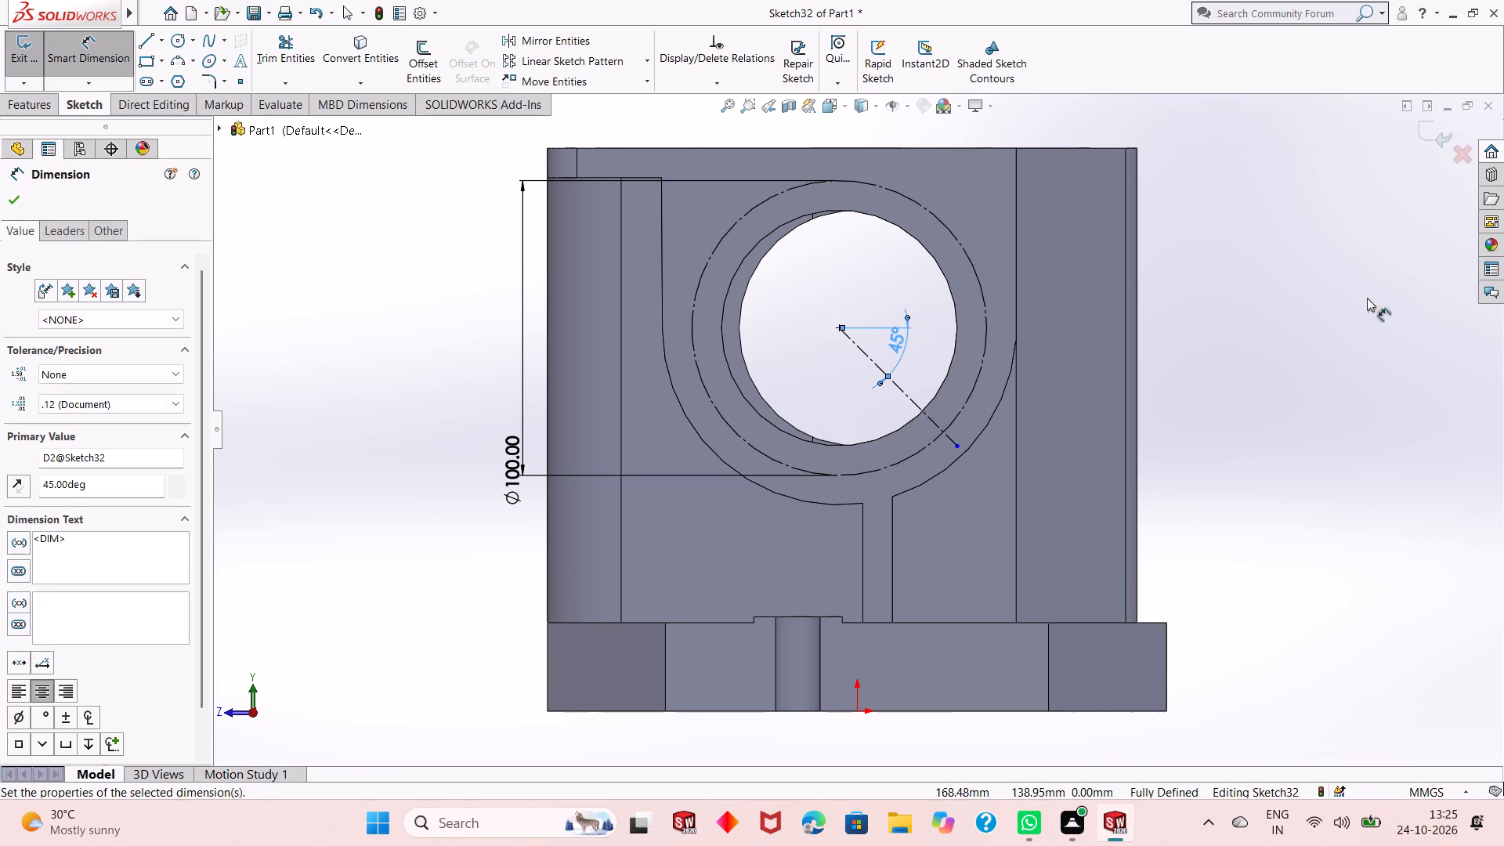
pyautogui.rightClick(1262, 254)
pyautogui.click(1286, 307)
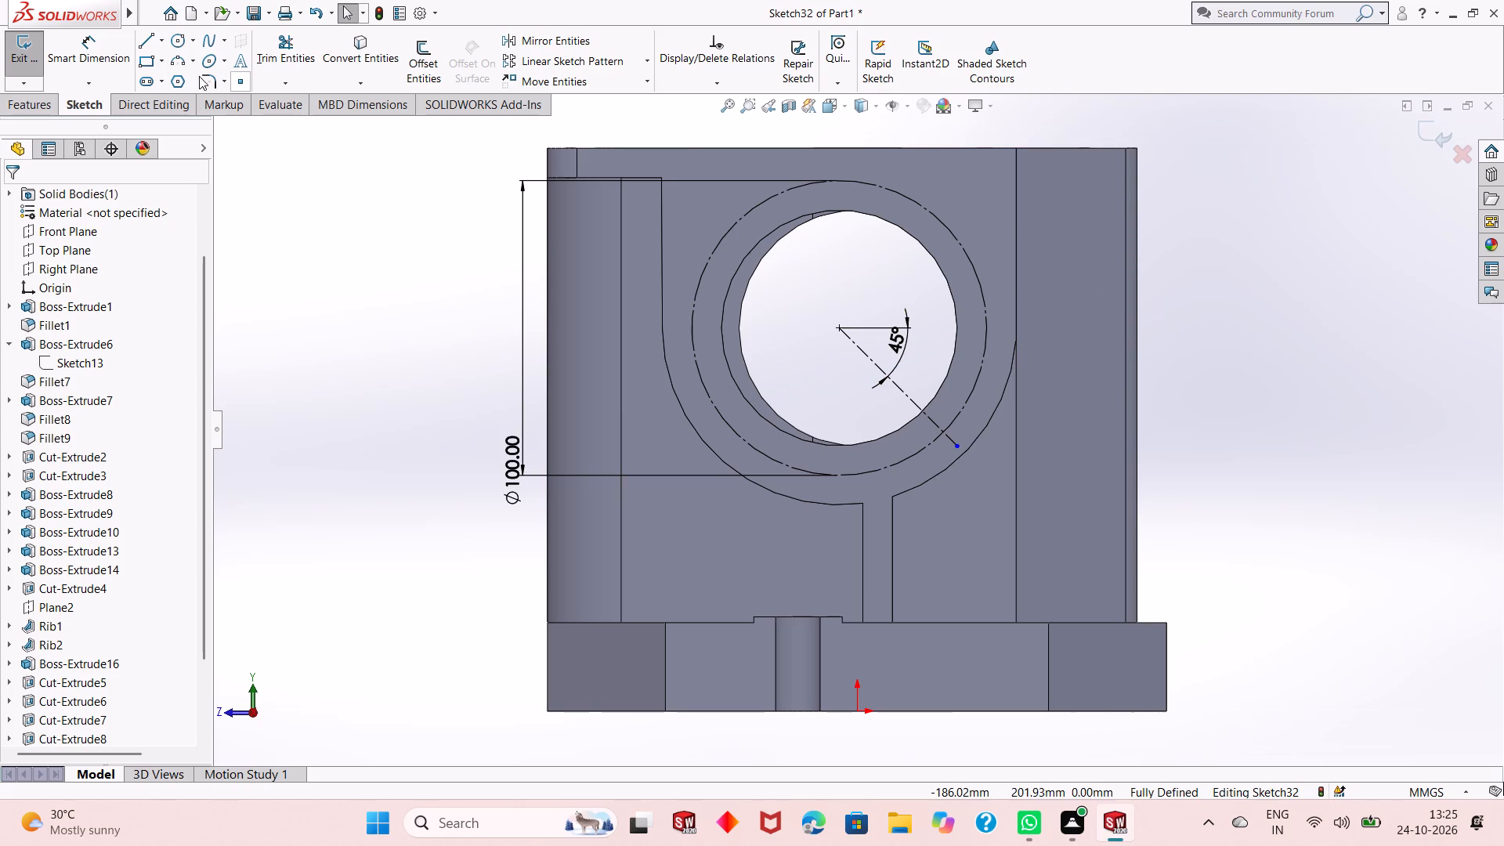
# Sketch a circle about 10 mm in diameter centred where the 45-degree centerline crosses the 100 mm construction circle.
pyautogui.click(177, 42)
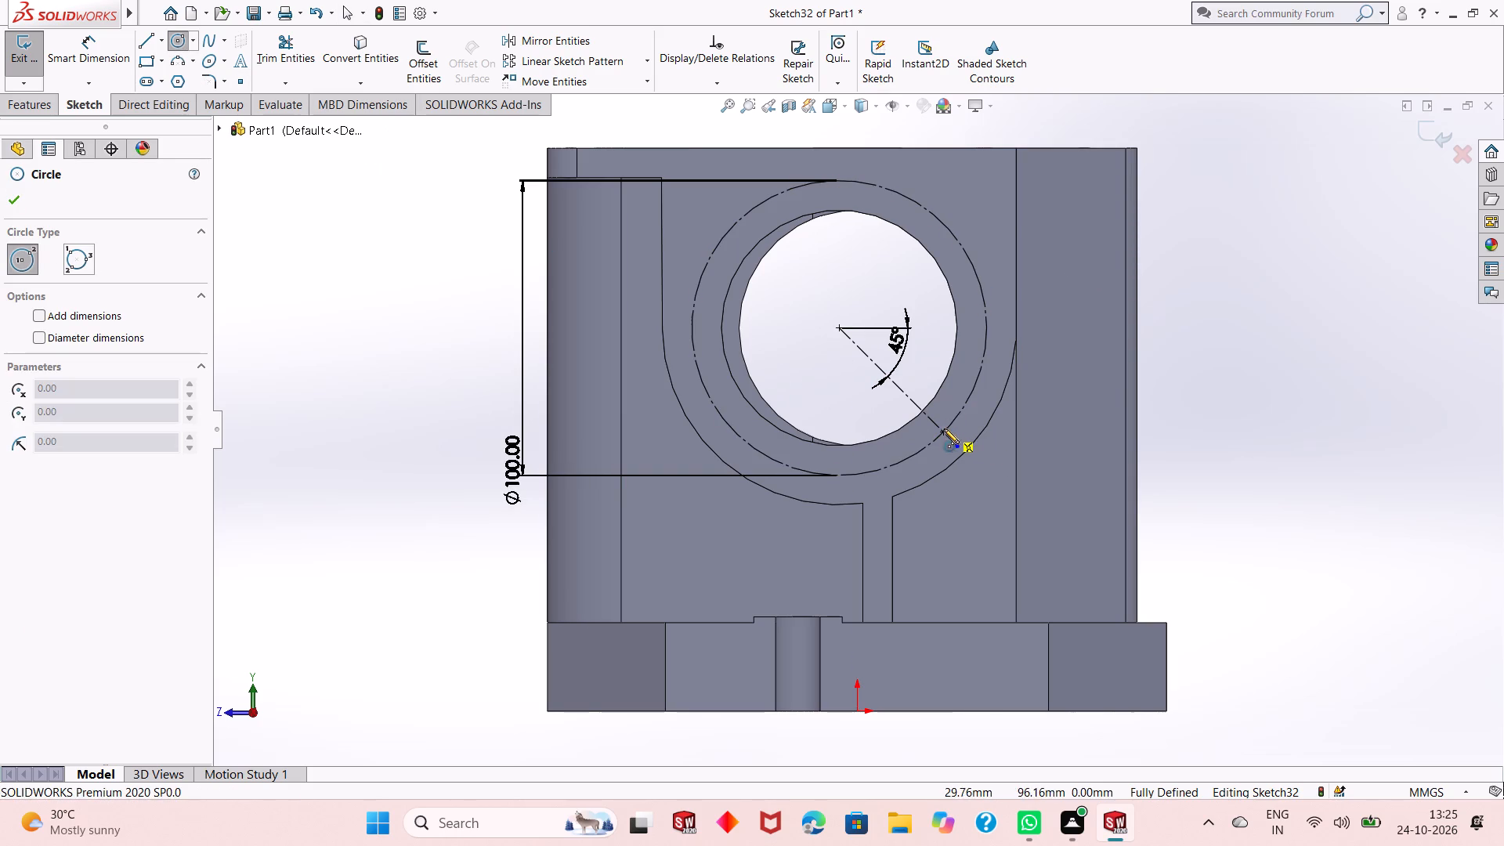
pyautogui.click(943, 431)
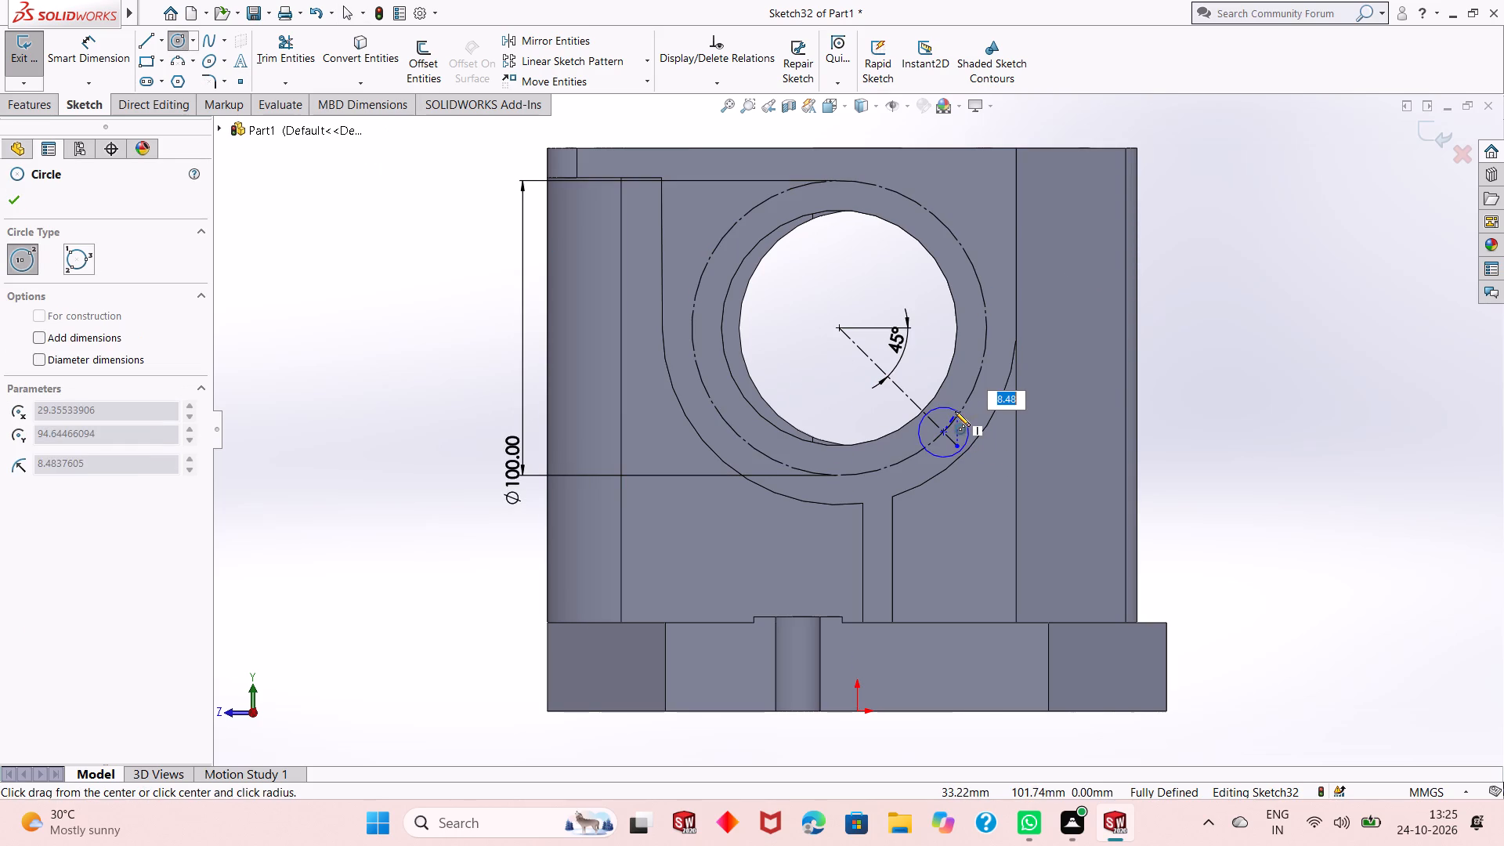
pyautogui.click(955, 426)
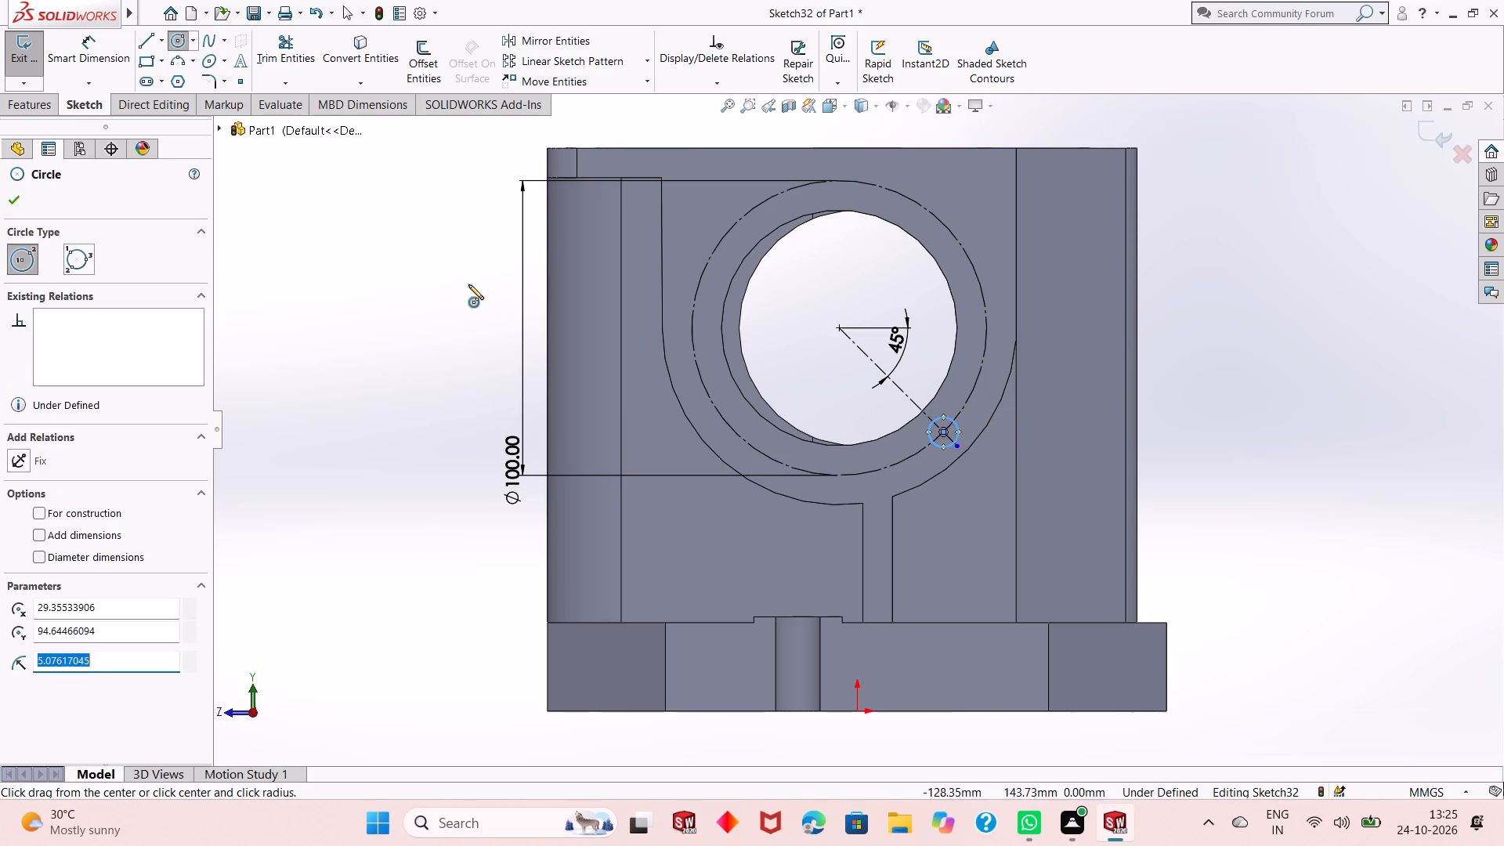
pyautogui.rightClick(377, 273)
pyautogui.click(410, 283)
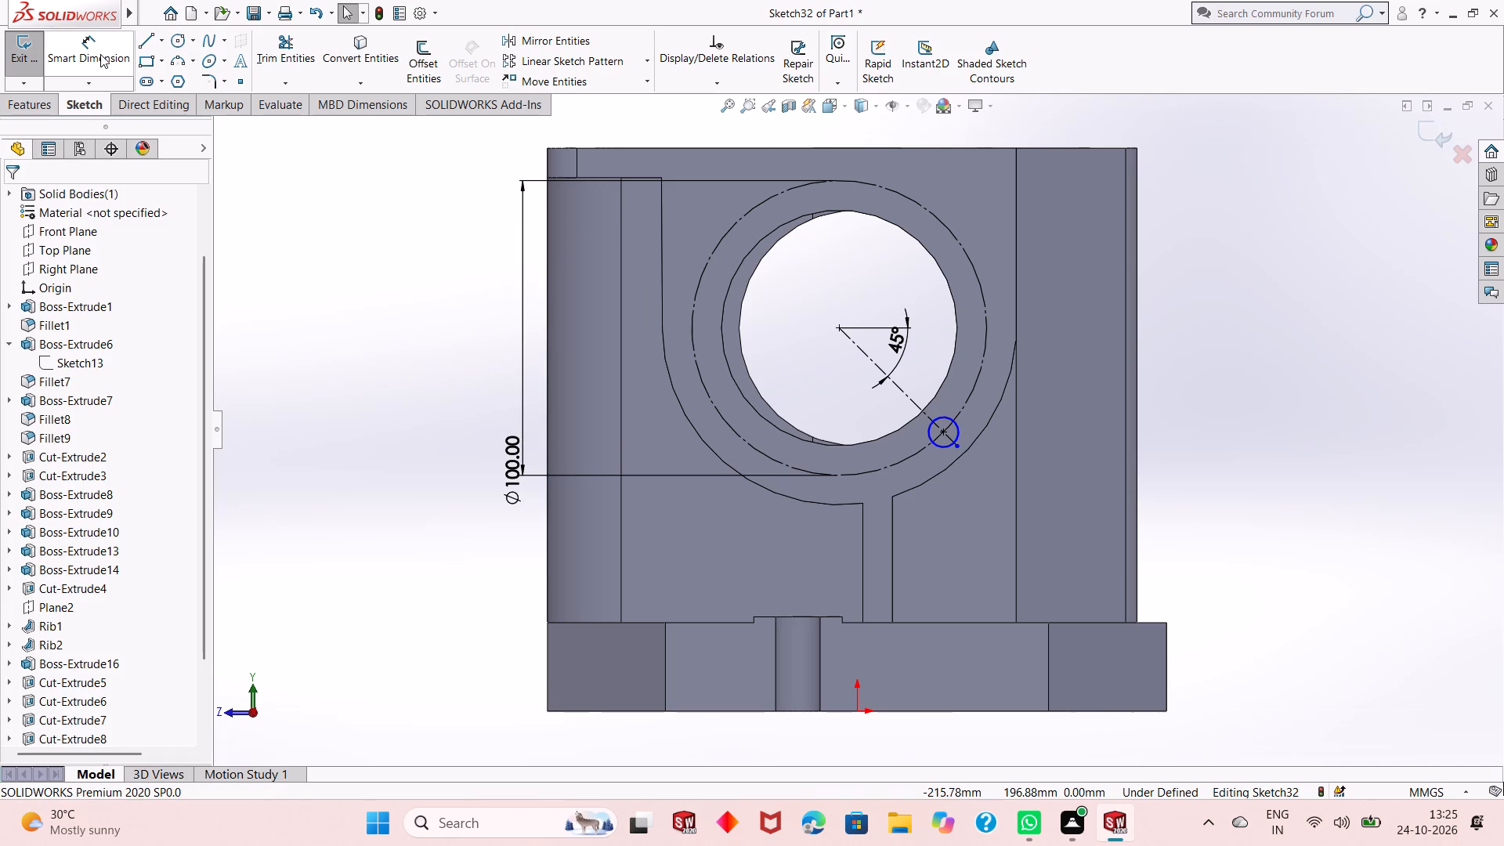
# Dimension the small circle on the 100 mm construction circle to a diameter of 6.8 mm.
pyautogui.click(100, 54)
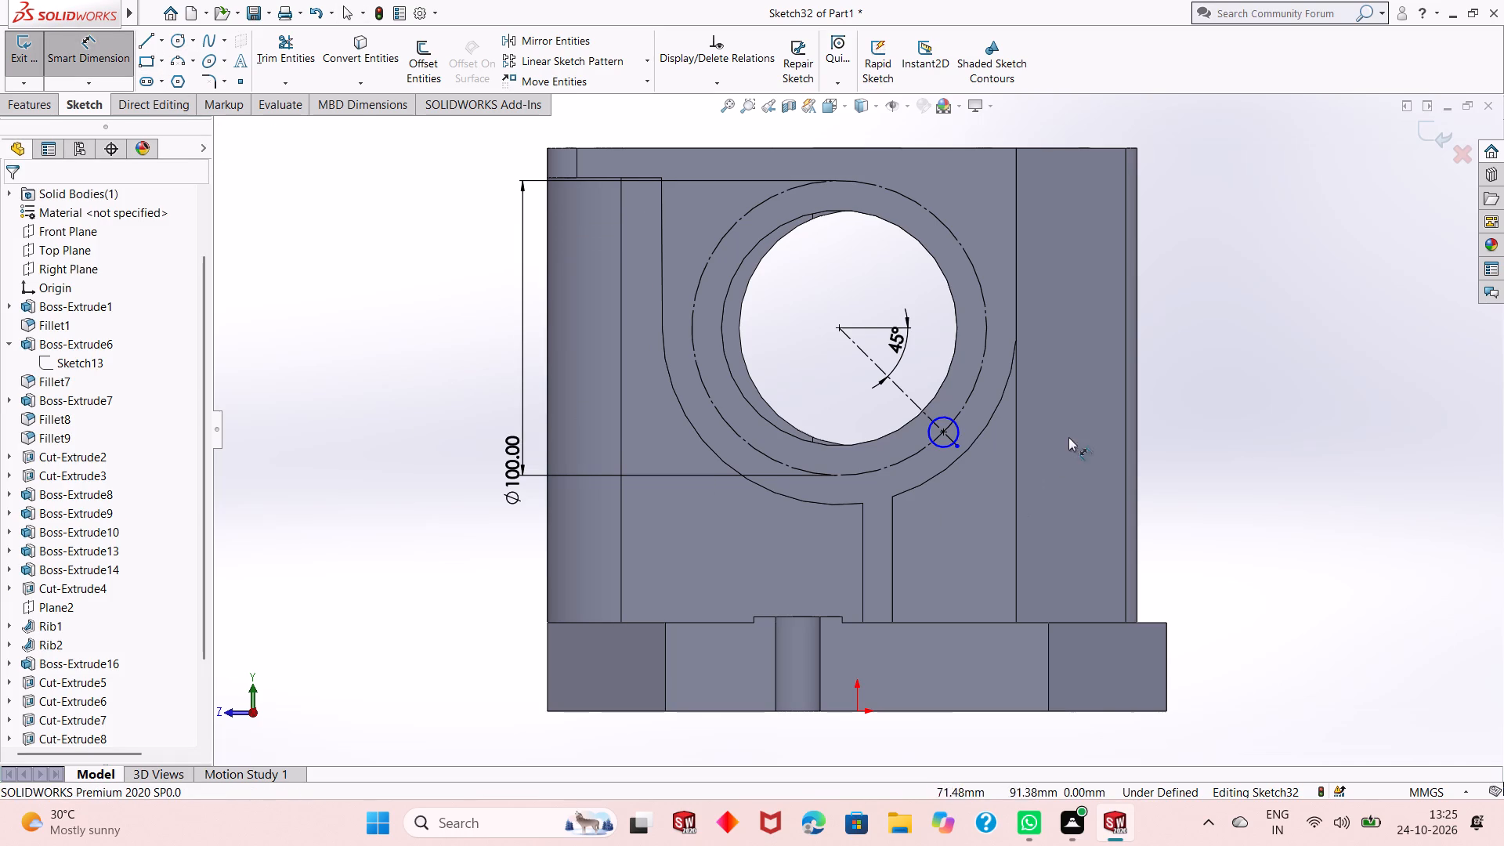
pyautogui.click(942, 443)
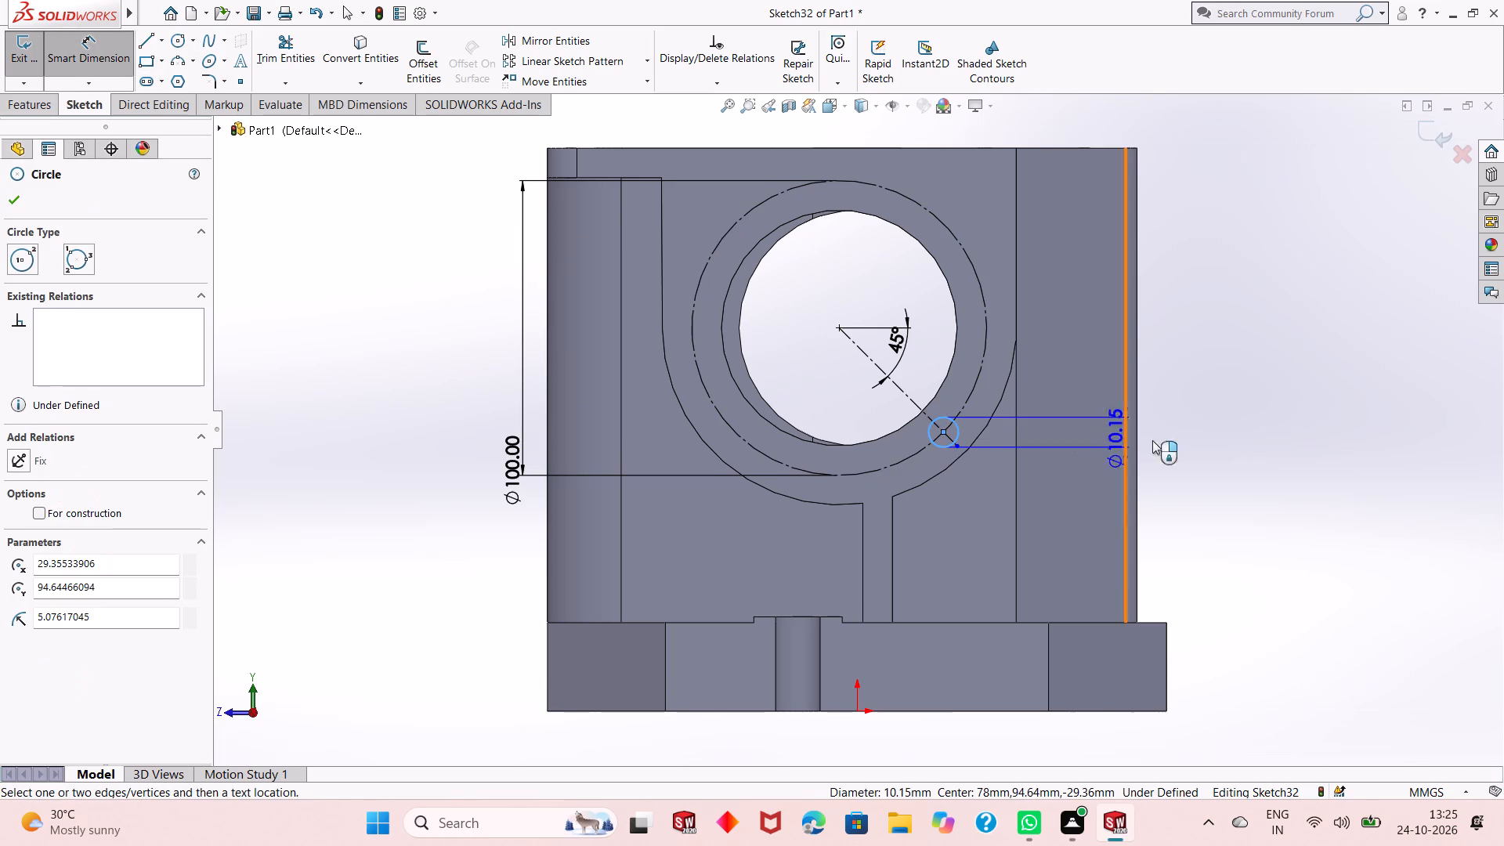
pyautogui.click(1185, 441)
pyautogui.press('9')
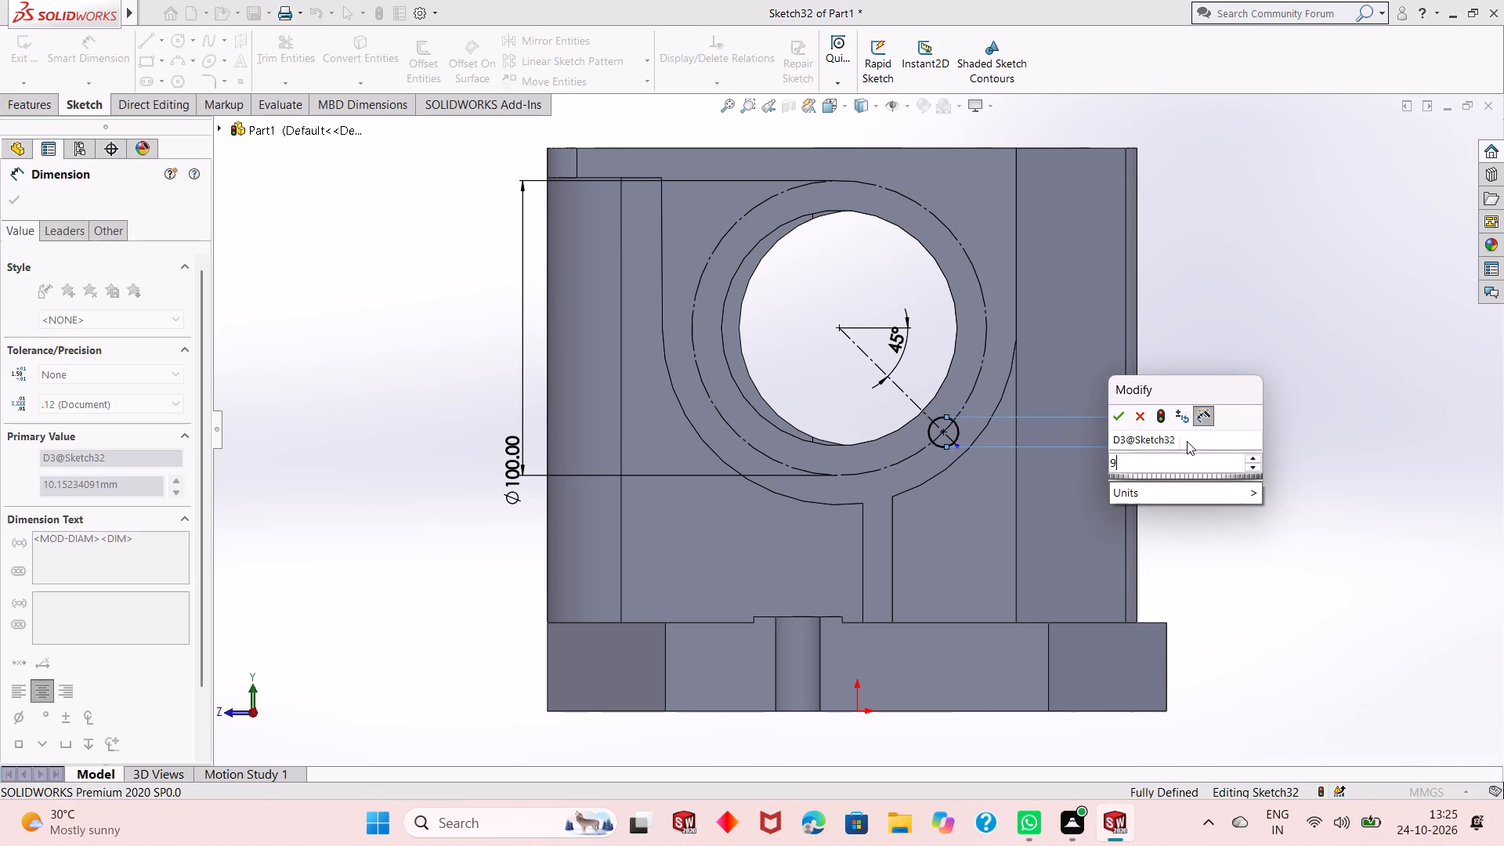
pyautogui.press('BackSpace')
pyautogui.write('6.8')
pyautogui.press('Return')
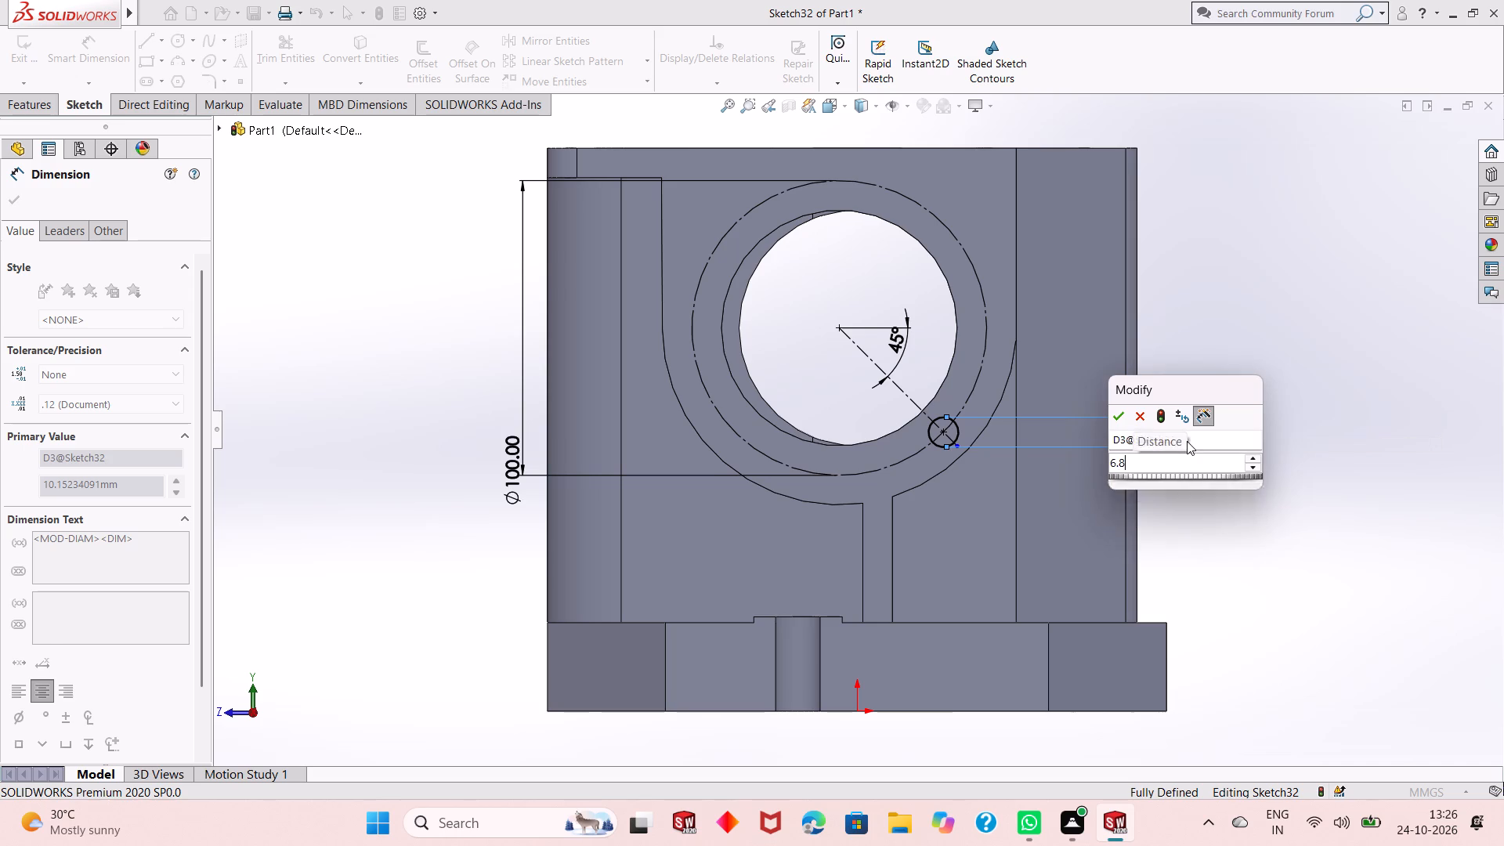
pyautogui.rightClick(1177, 280)
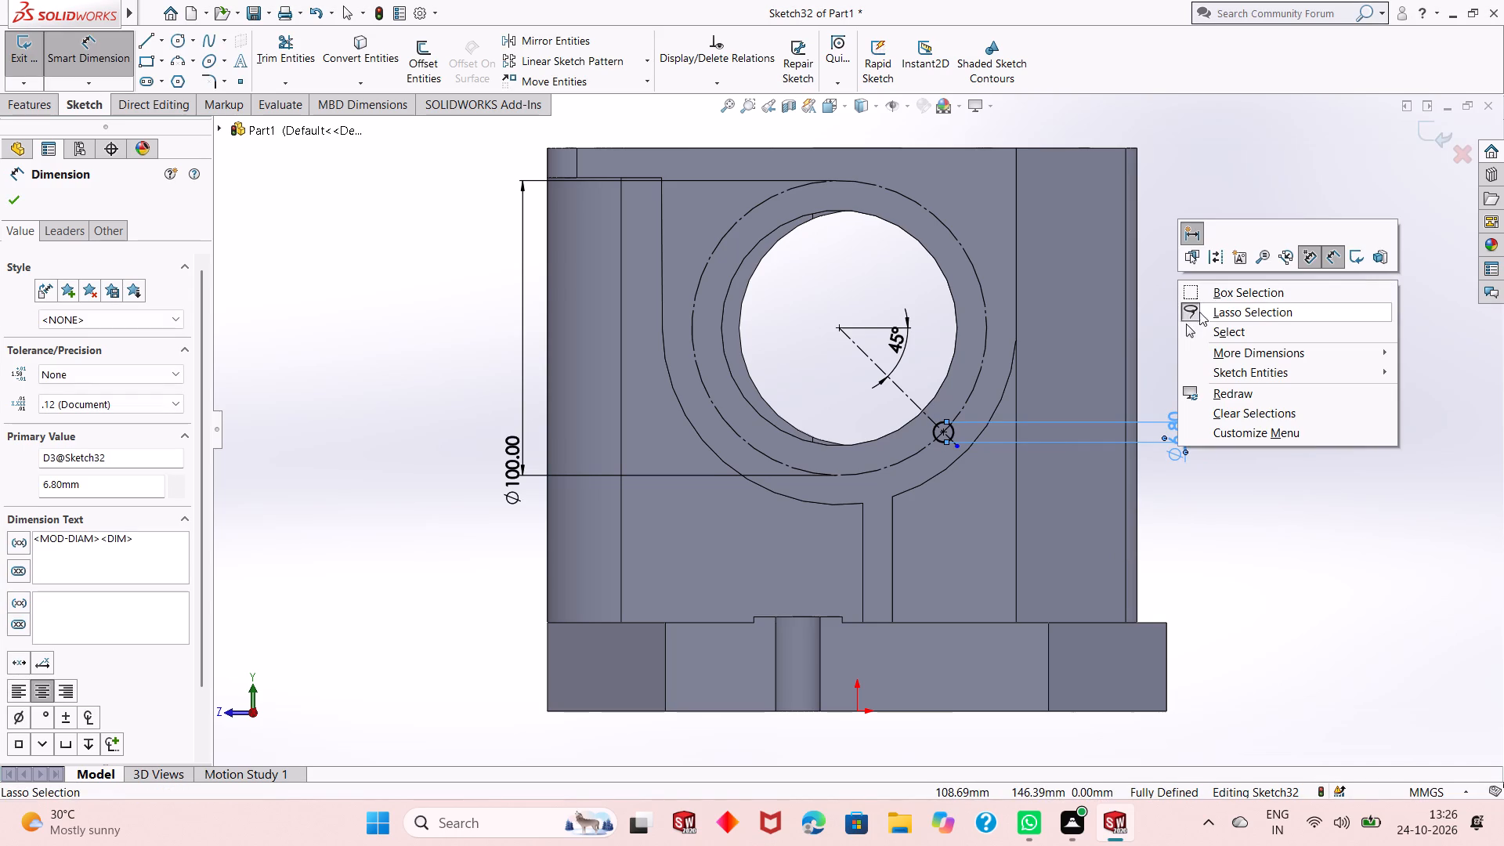
# Circular-pattern the 6.8 mm circle about the bore centre into 4 equally spaced instances over 360 degrees.
pyautogui.click(1200, 332)
pyautogui.scroll(1, 912, 331)
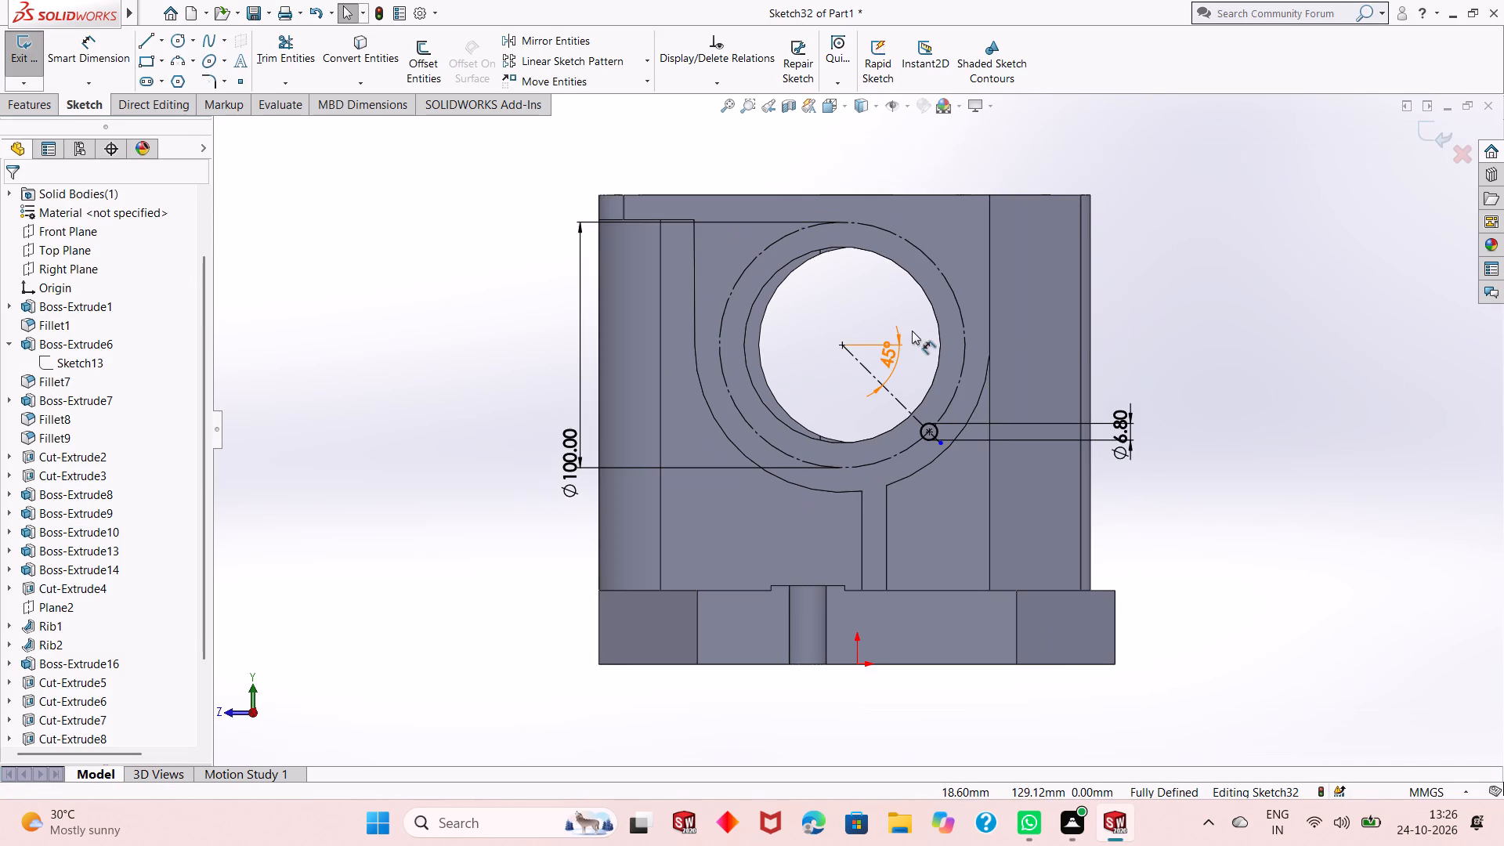
pyautogui.scroll(-3, 844, 272)
pyautogui.scroll(-1, 906, 496)
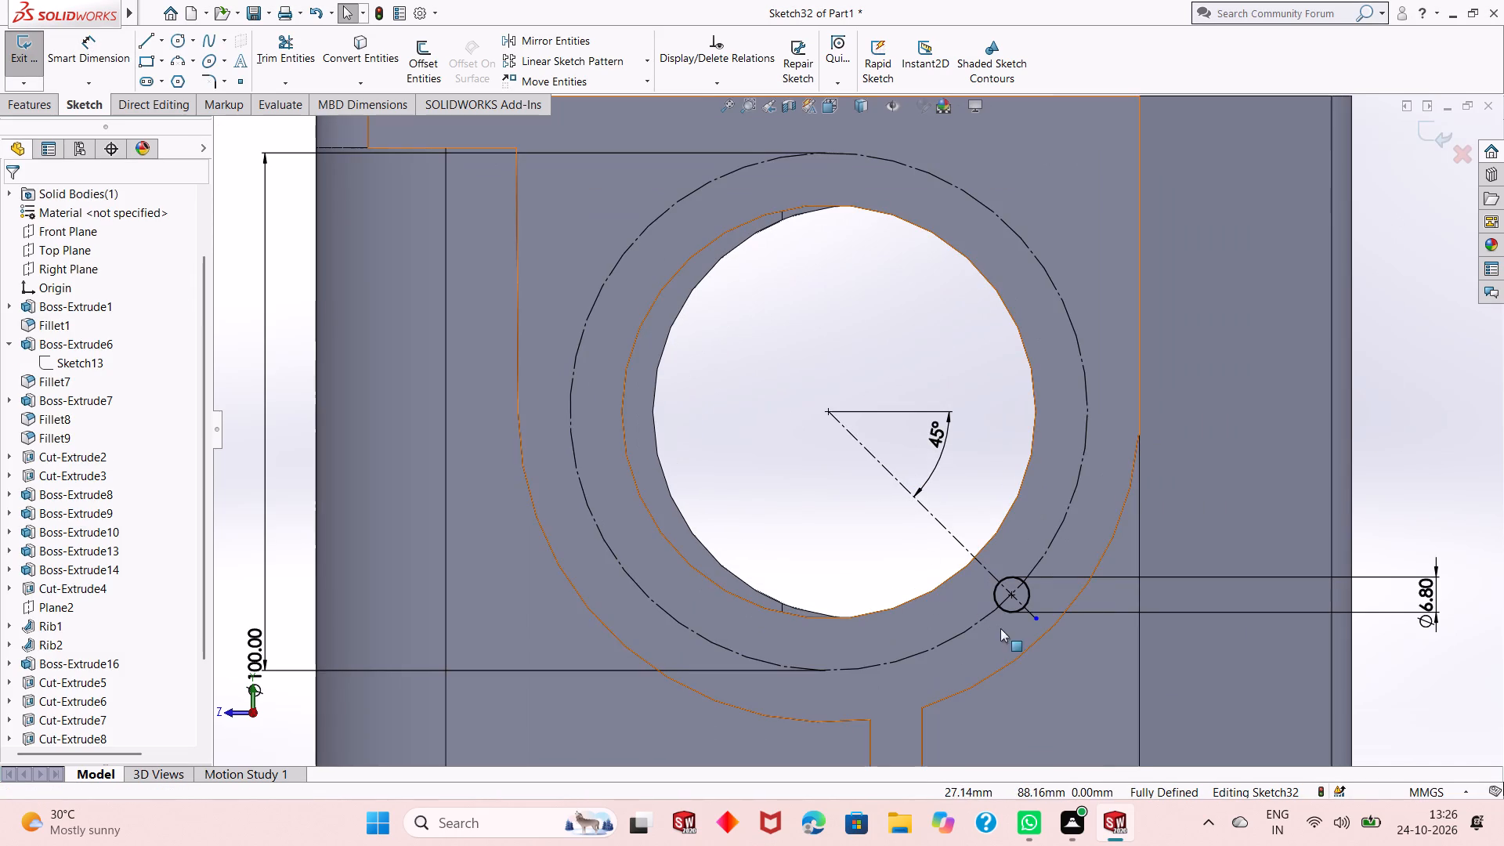
pyautogui.click(1013, 611)
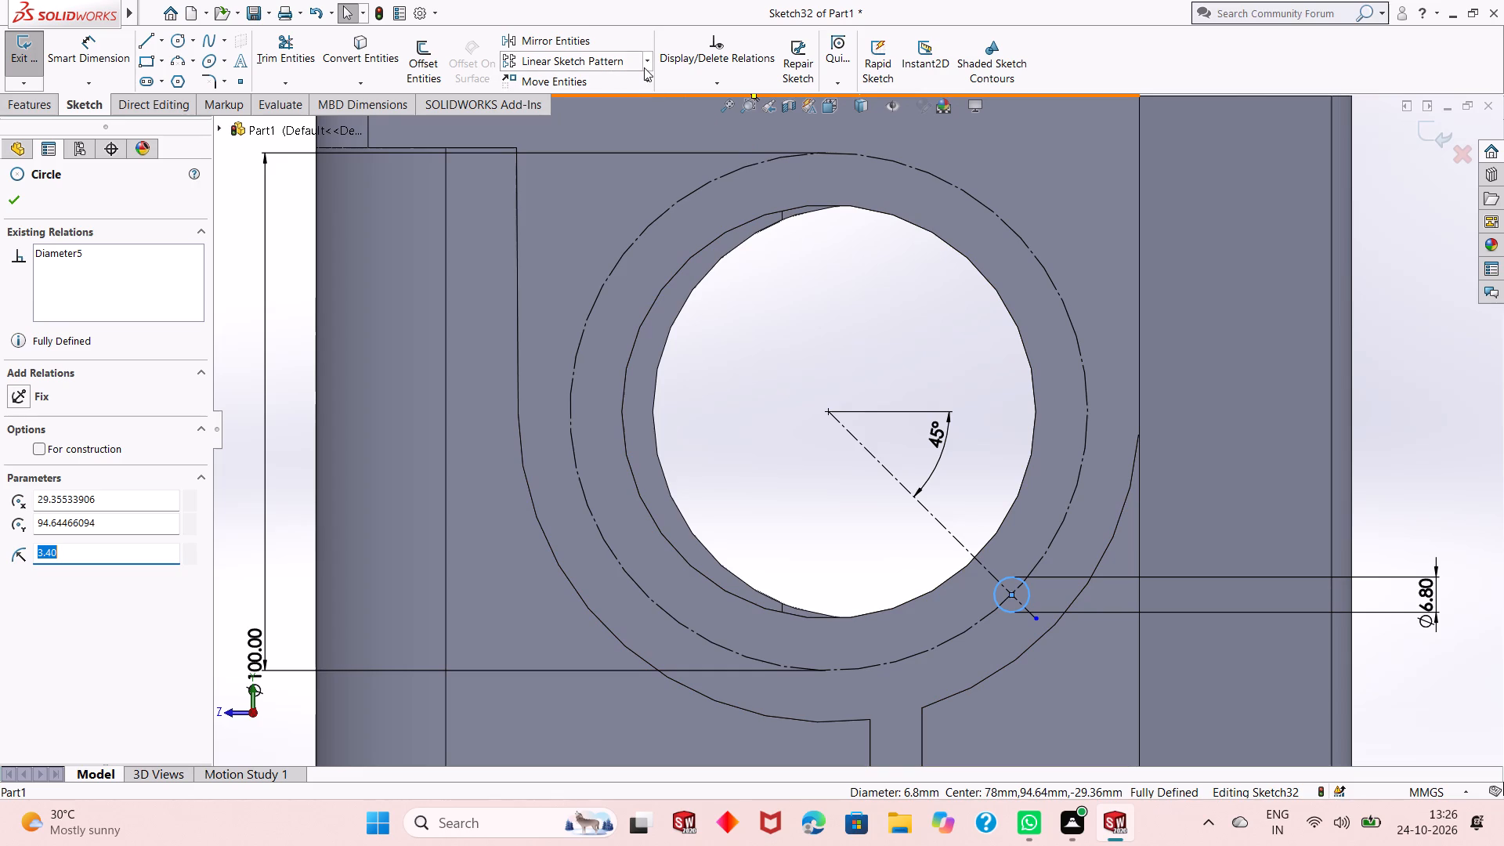
pyautogui.click(646, 67)
pyautogui.click(638, 96)
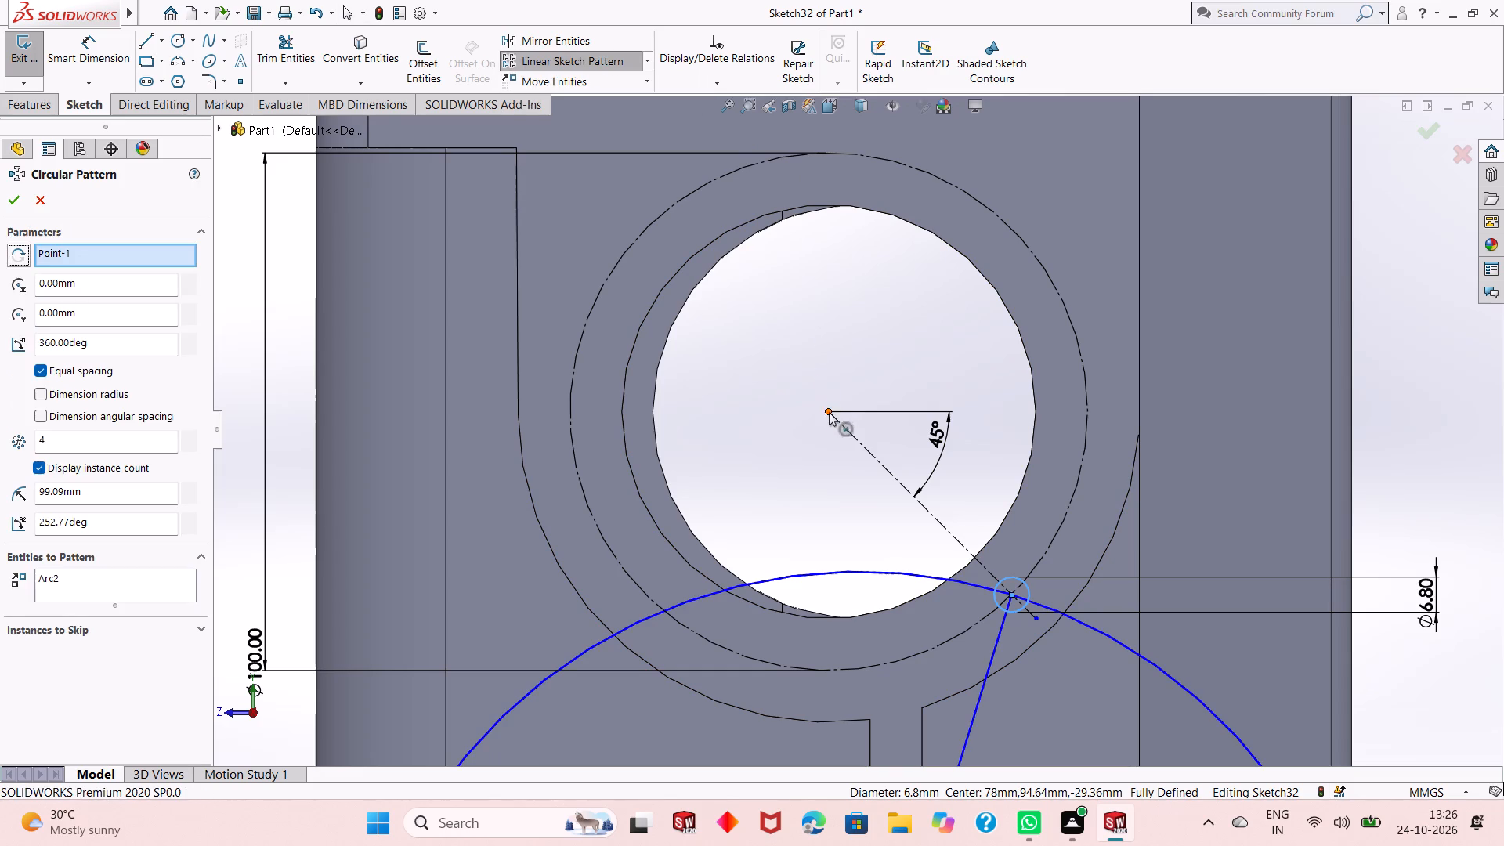
pyautogui.rightClick(71, 251)
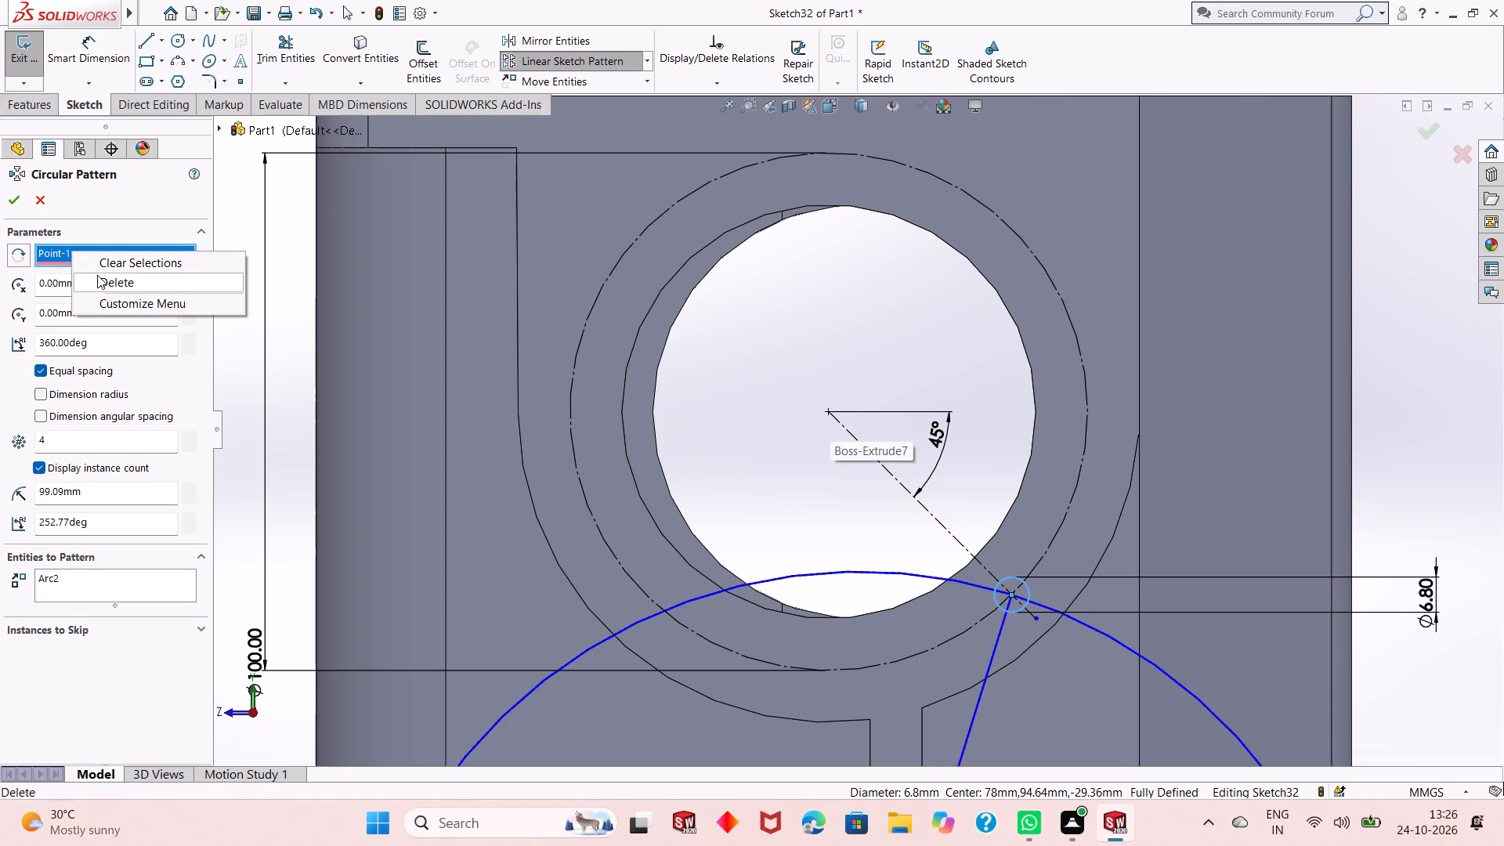
pyautogui.click(99, 280)
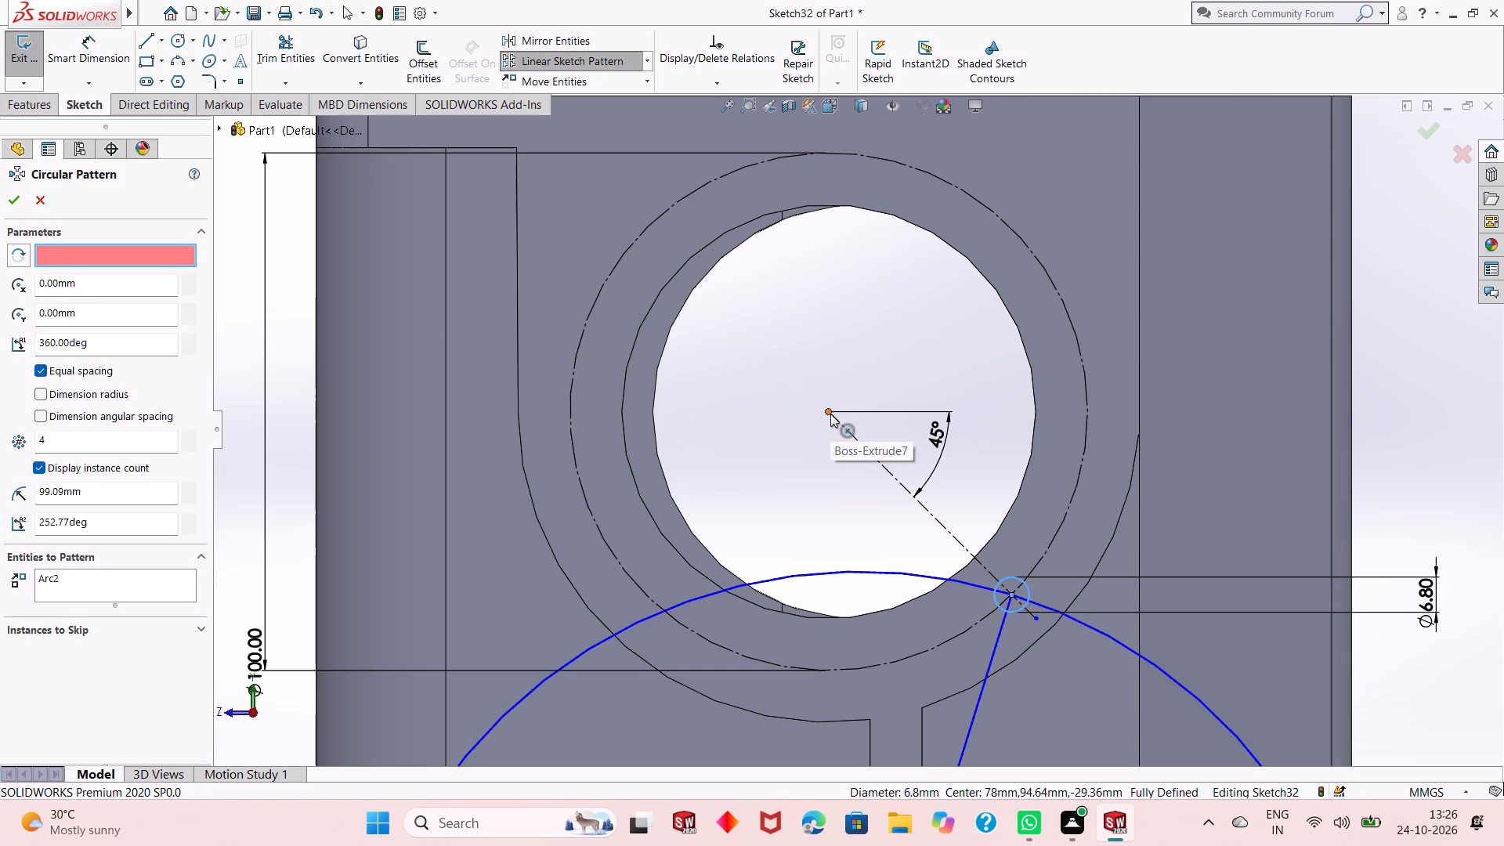
pyautogui.click(830, 414)
pyautogui.click(5, 205)
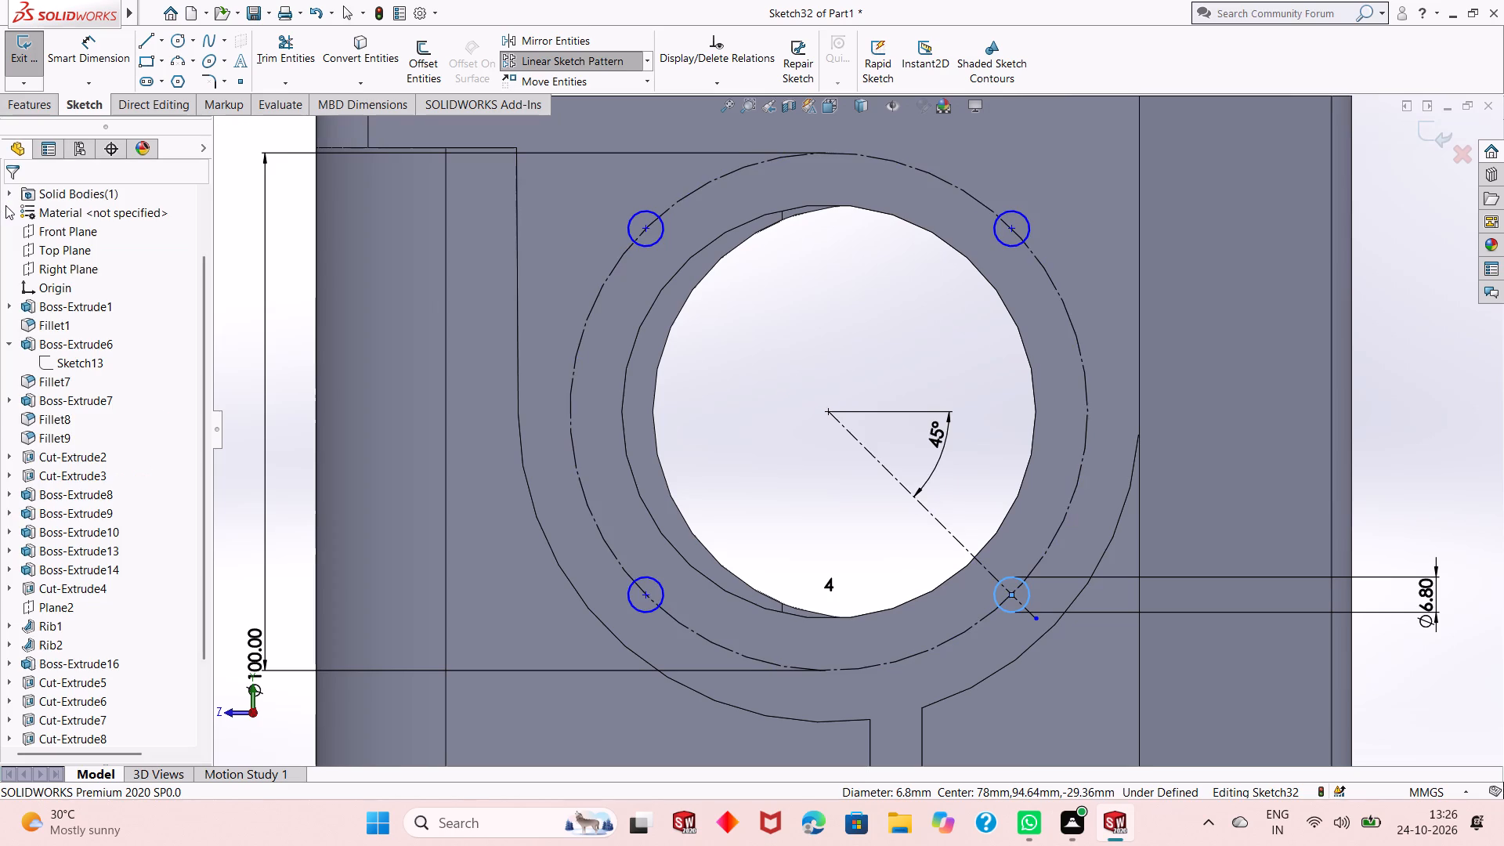
pyautogui.press('`')
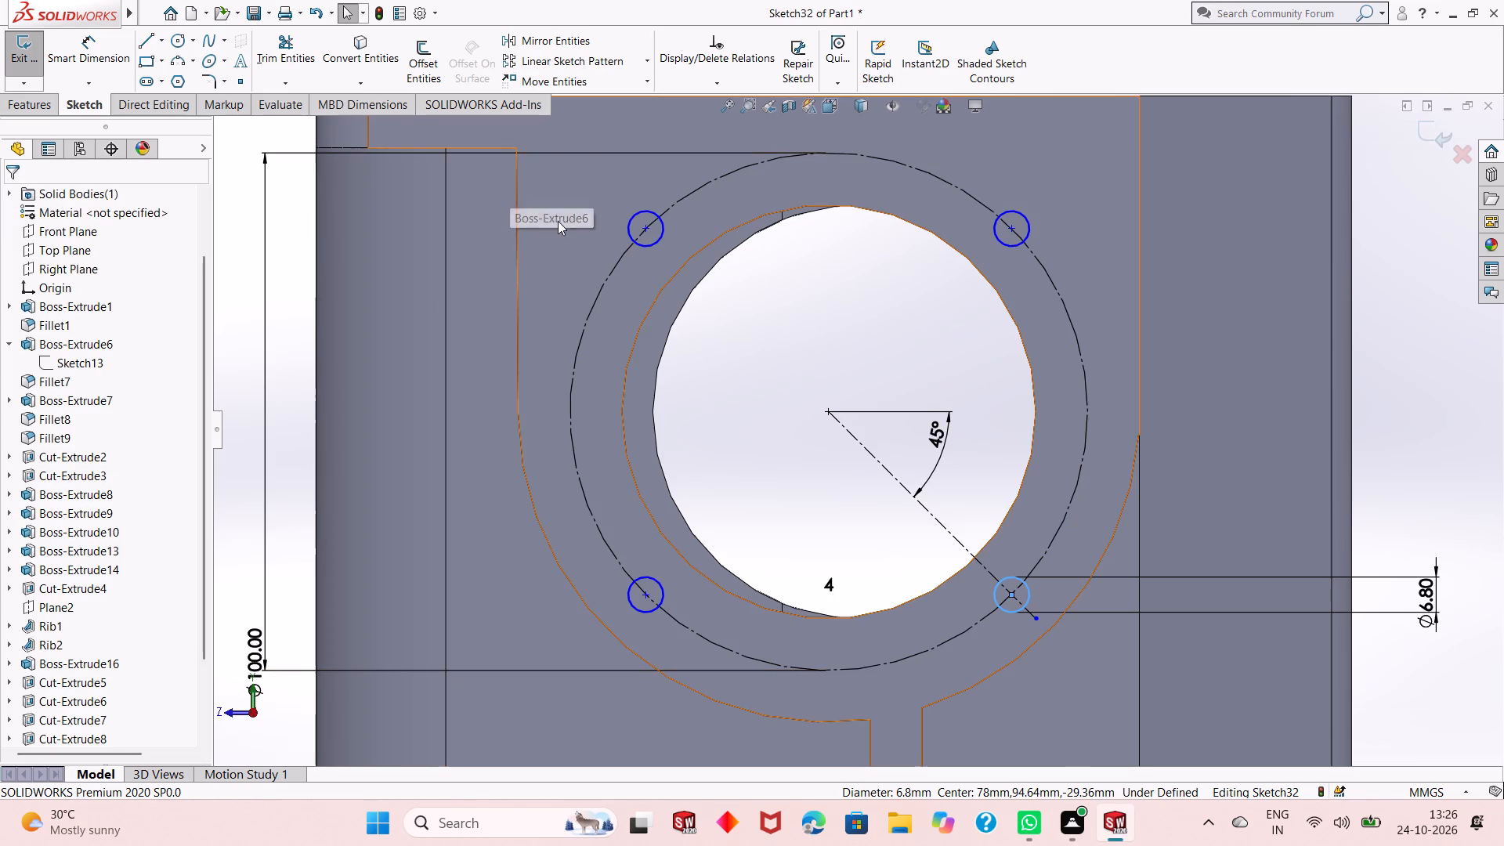
pyautogui.press('Escape')
pyautogui.press('Escape')
# Make the centres of the two upper patterned circles coincident with the 100 mm construction circle.
pyautogui.click(645, 230)
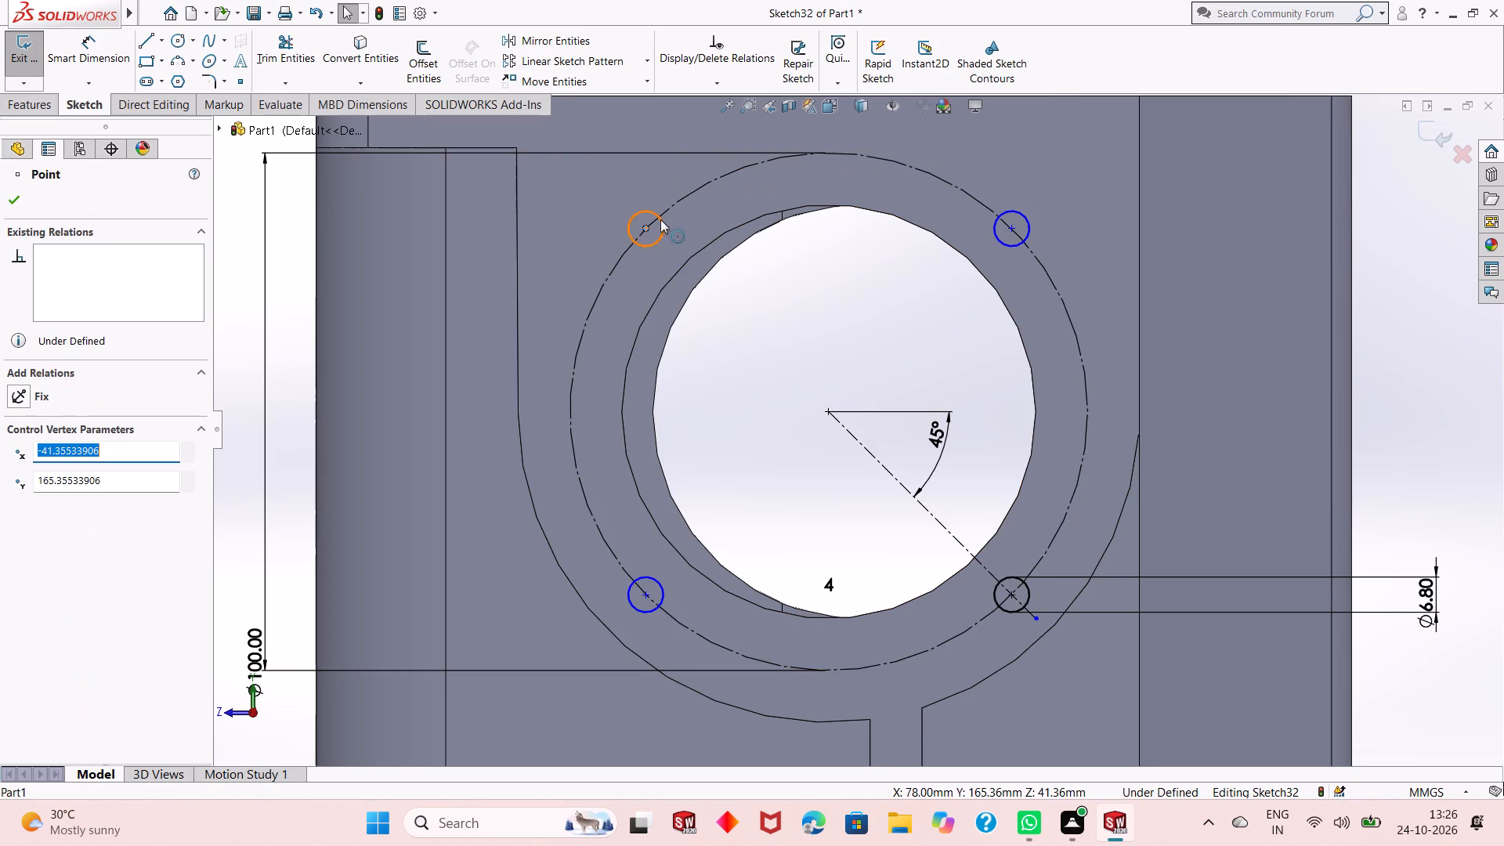
pyautogui.keyDown('ctrl'); pyautogui.click(673, 207); pyautogui.keyUp('ctrl')
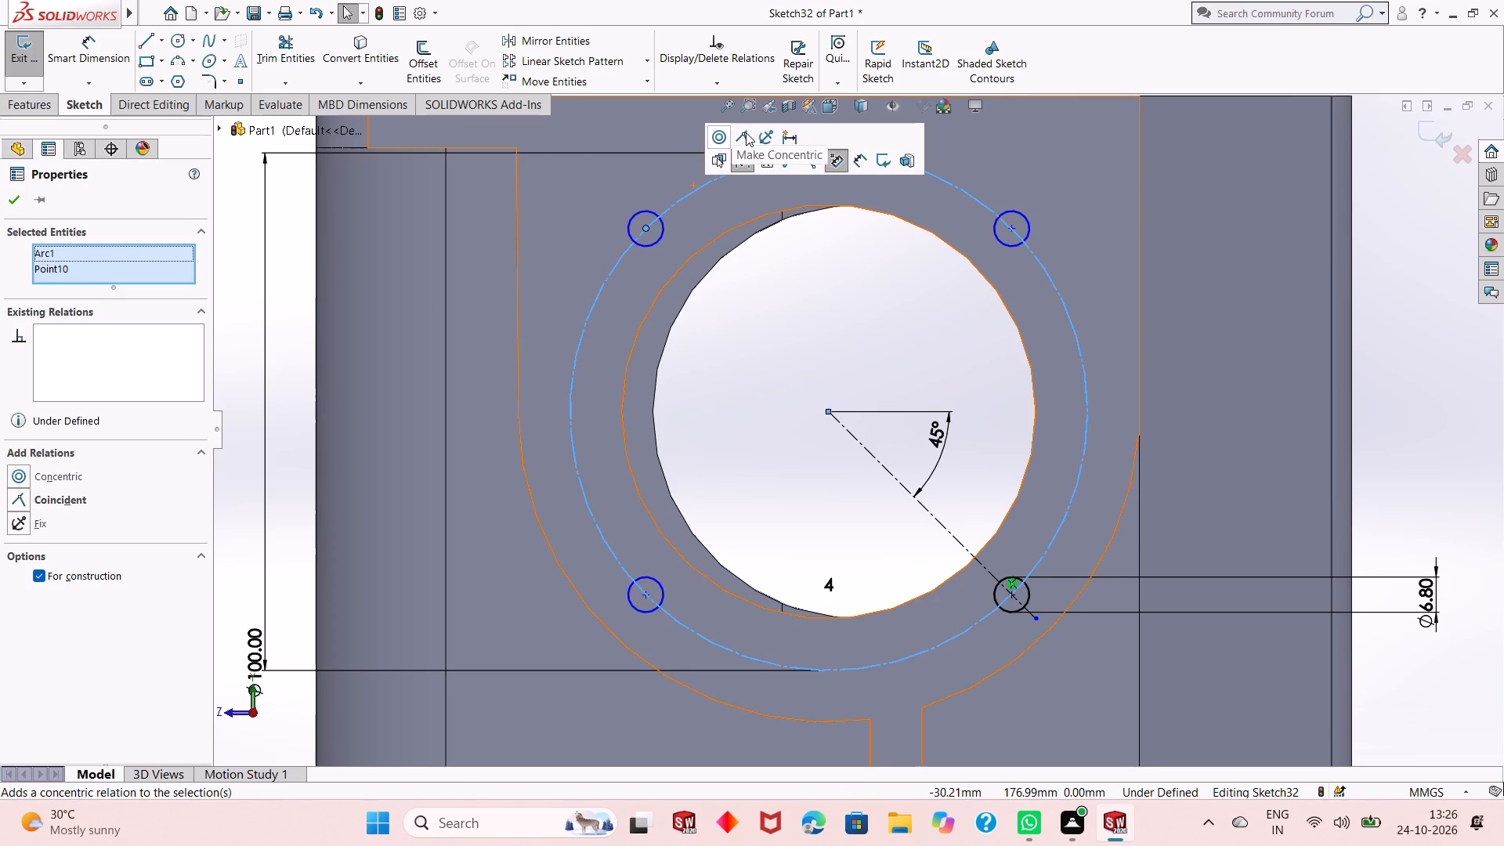
pyautogui.click(746, 132)
pyautogui.press('Escape')
pyautogui.press('Escape')
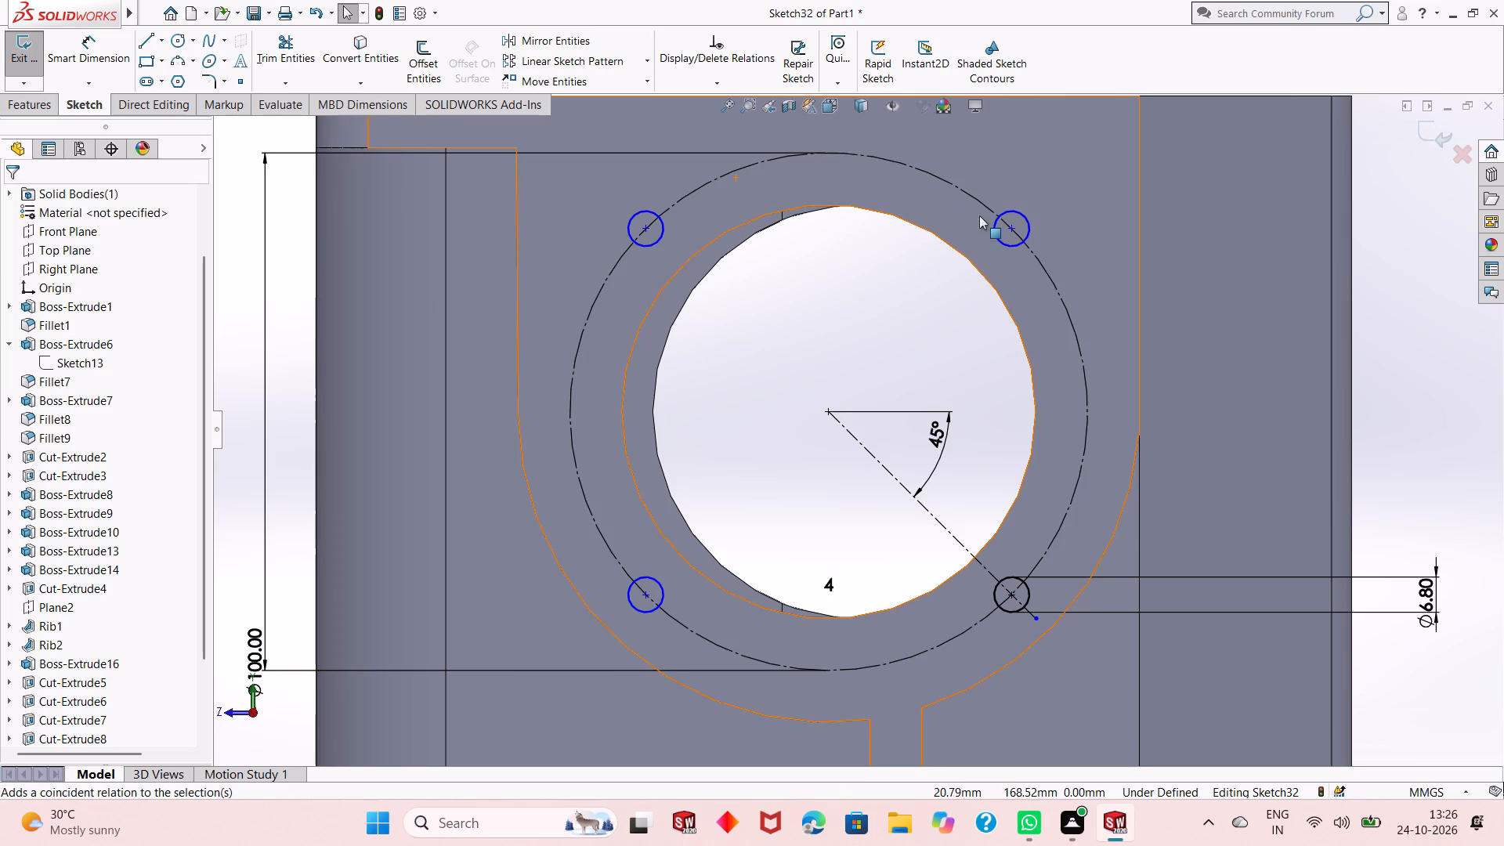
pyautogui.click(1008, 231)
pyautogui.keyDown('ctrl'); pyautogui.click(983, 204); pyautogui.keyUp('ctrl')
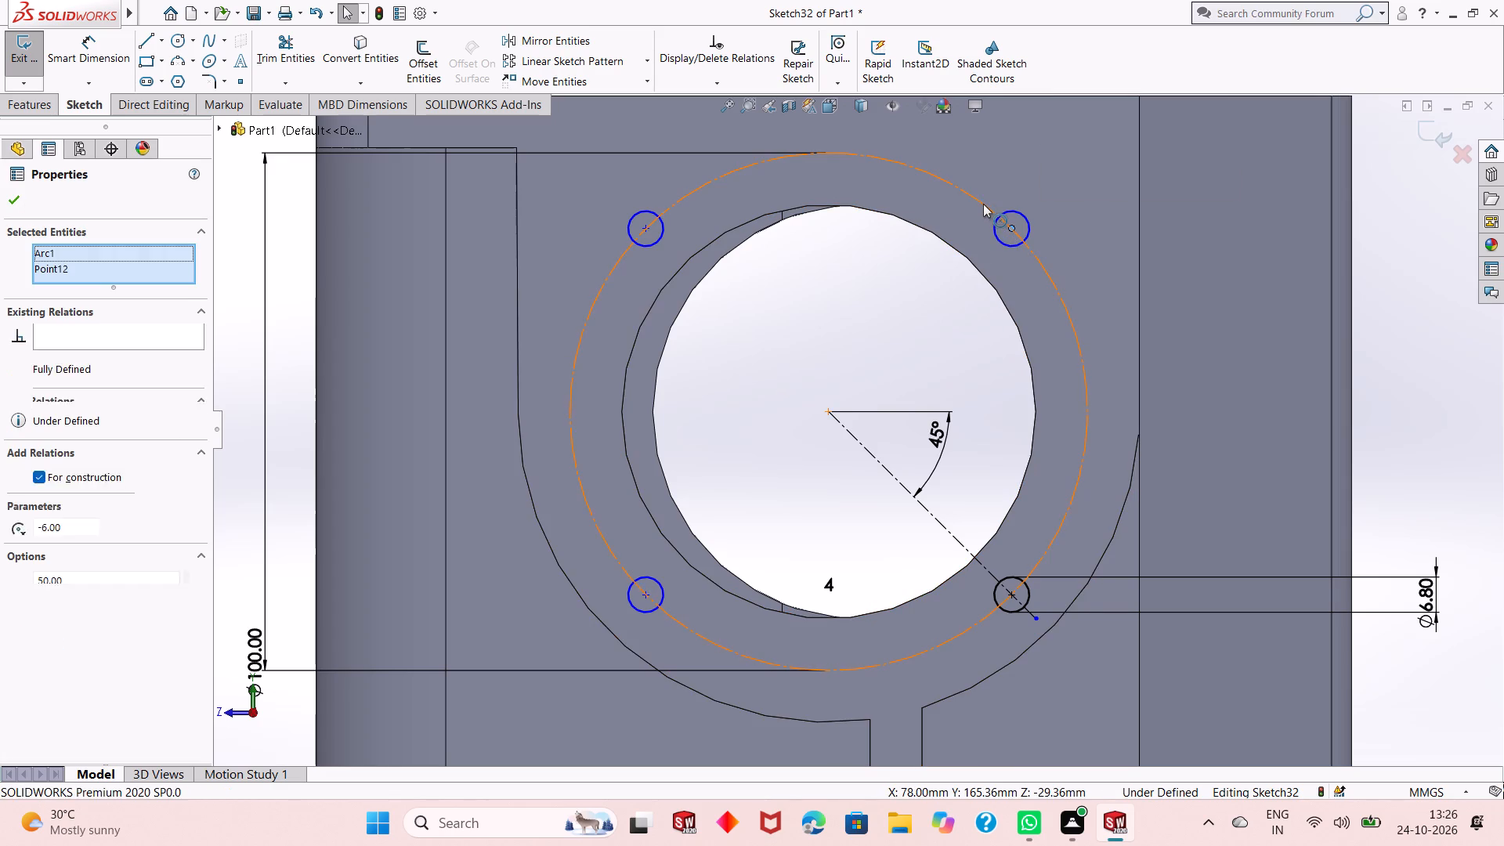
pyautogui.click(1050, 132)
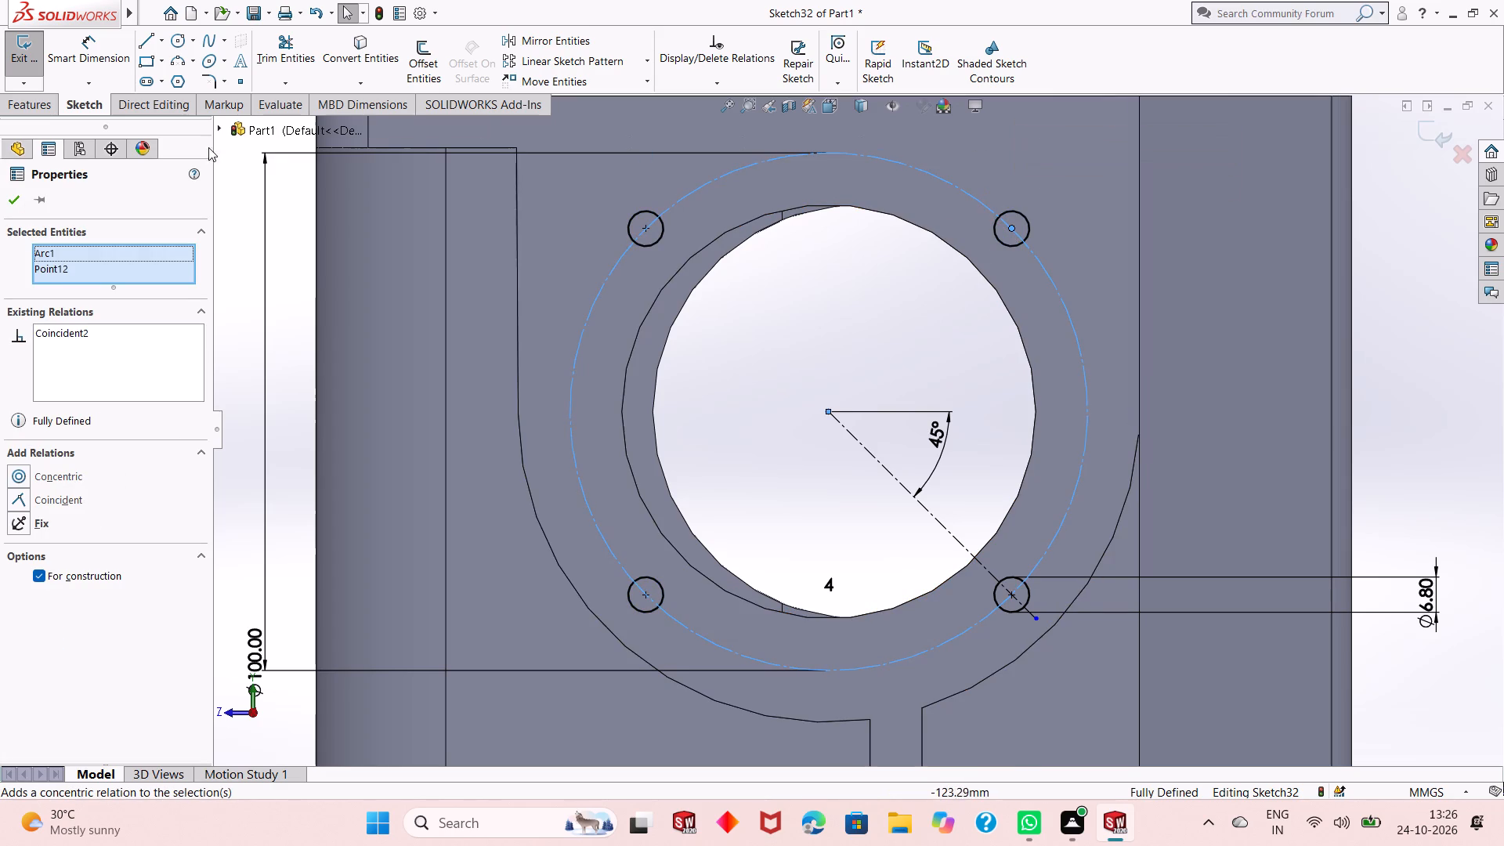
pyautogui.click(15, 195)
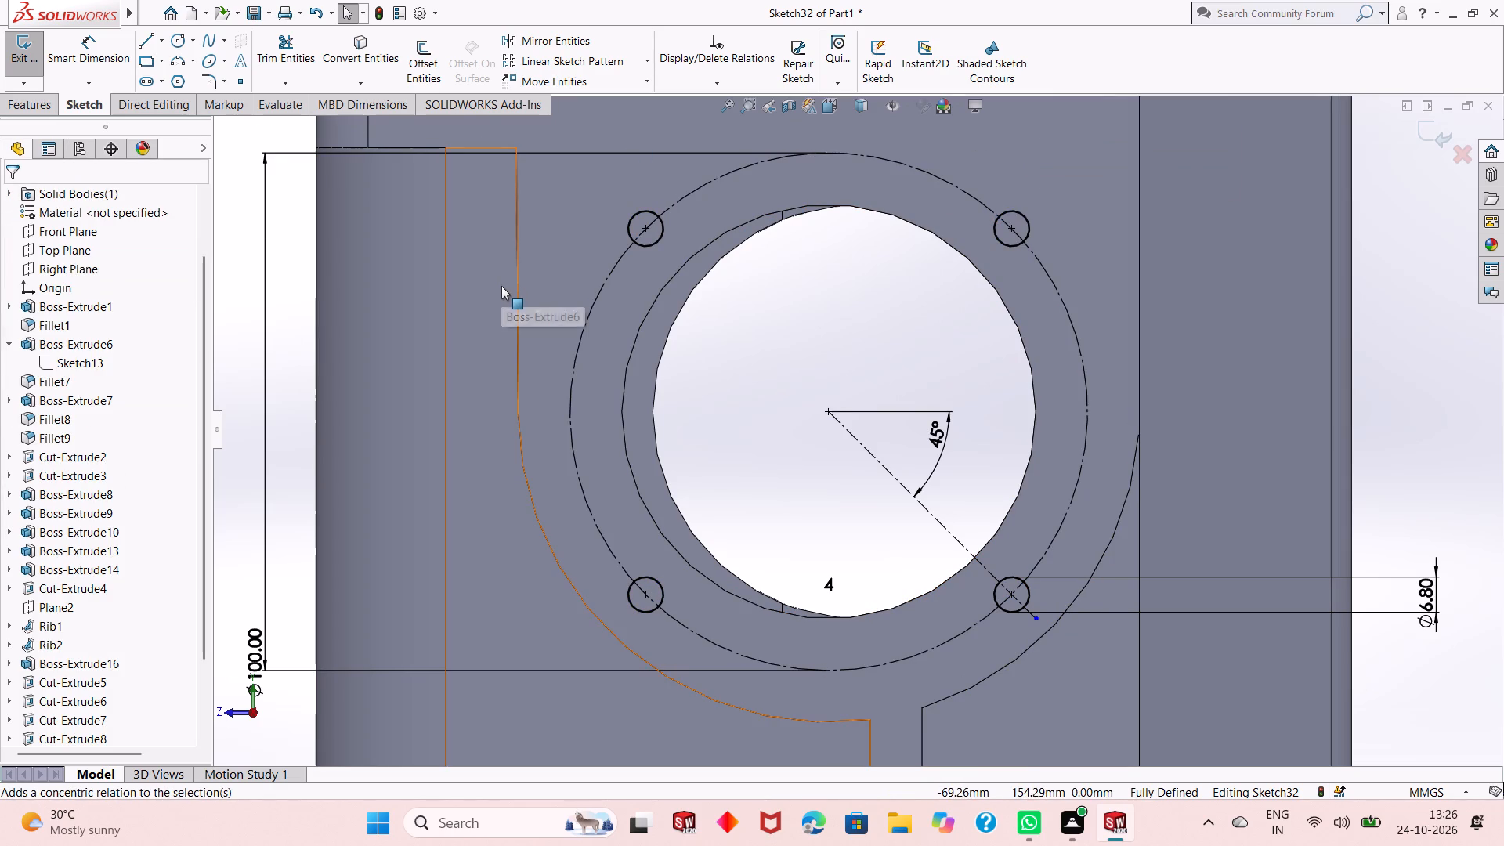
pyautogui.press('Escape')
pyautogui.press('Escape')
# Cut-extrude the four 6.8 mm circles with a blind depth of 24 mm into the U-shaped boss.
pyautogui.scroll(1, 768, 442)
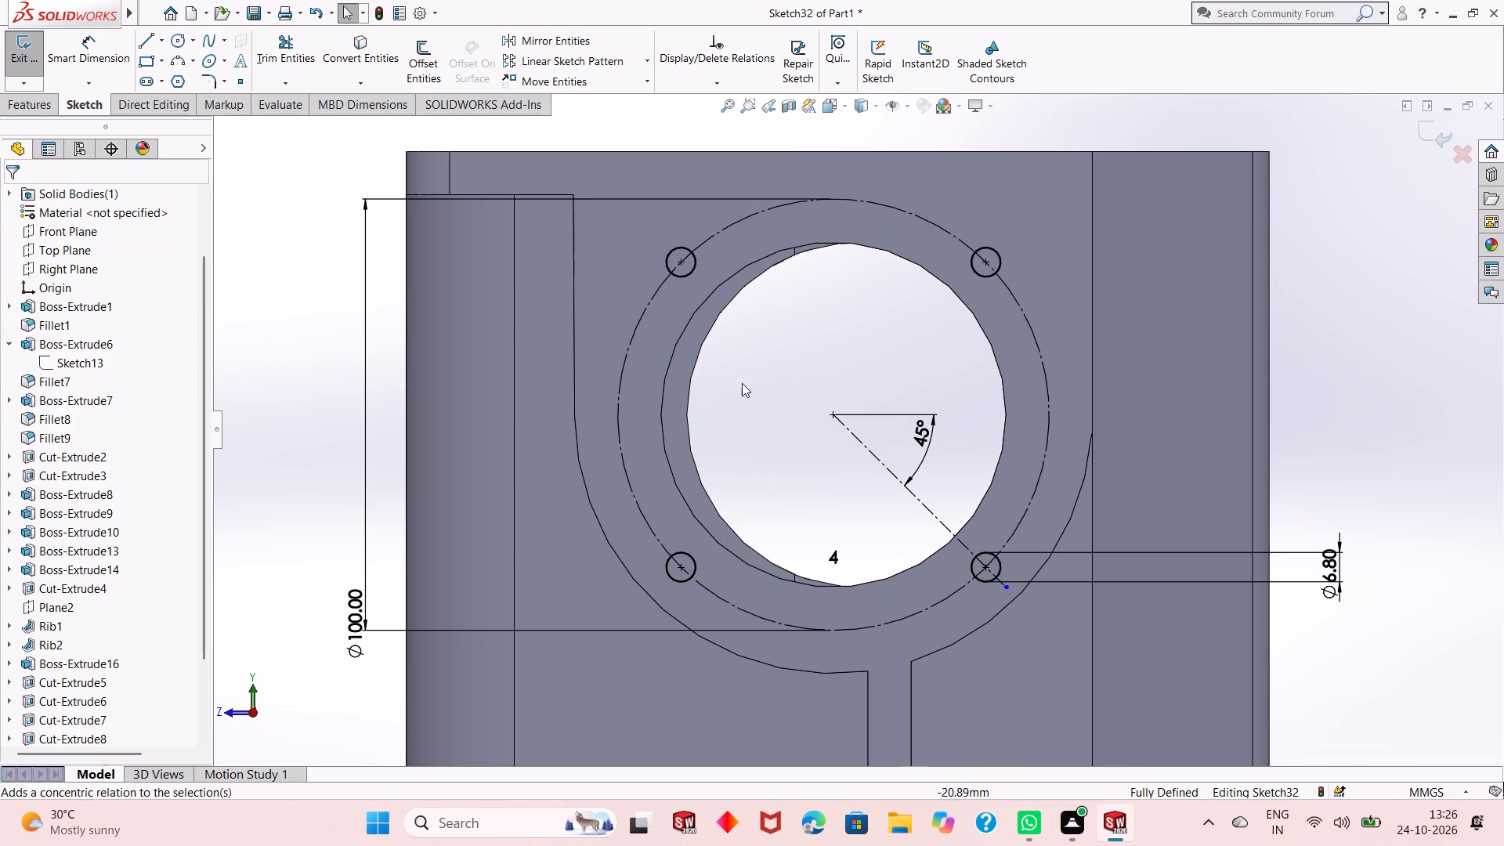
pyautogui.click(25, 107)
pyautogui.click(287, 85)
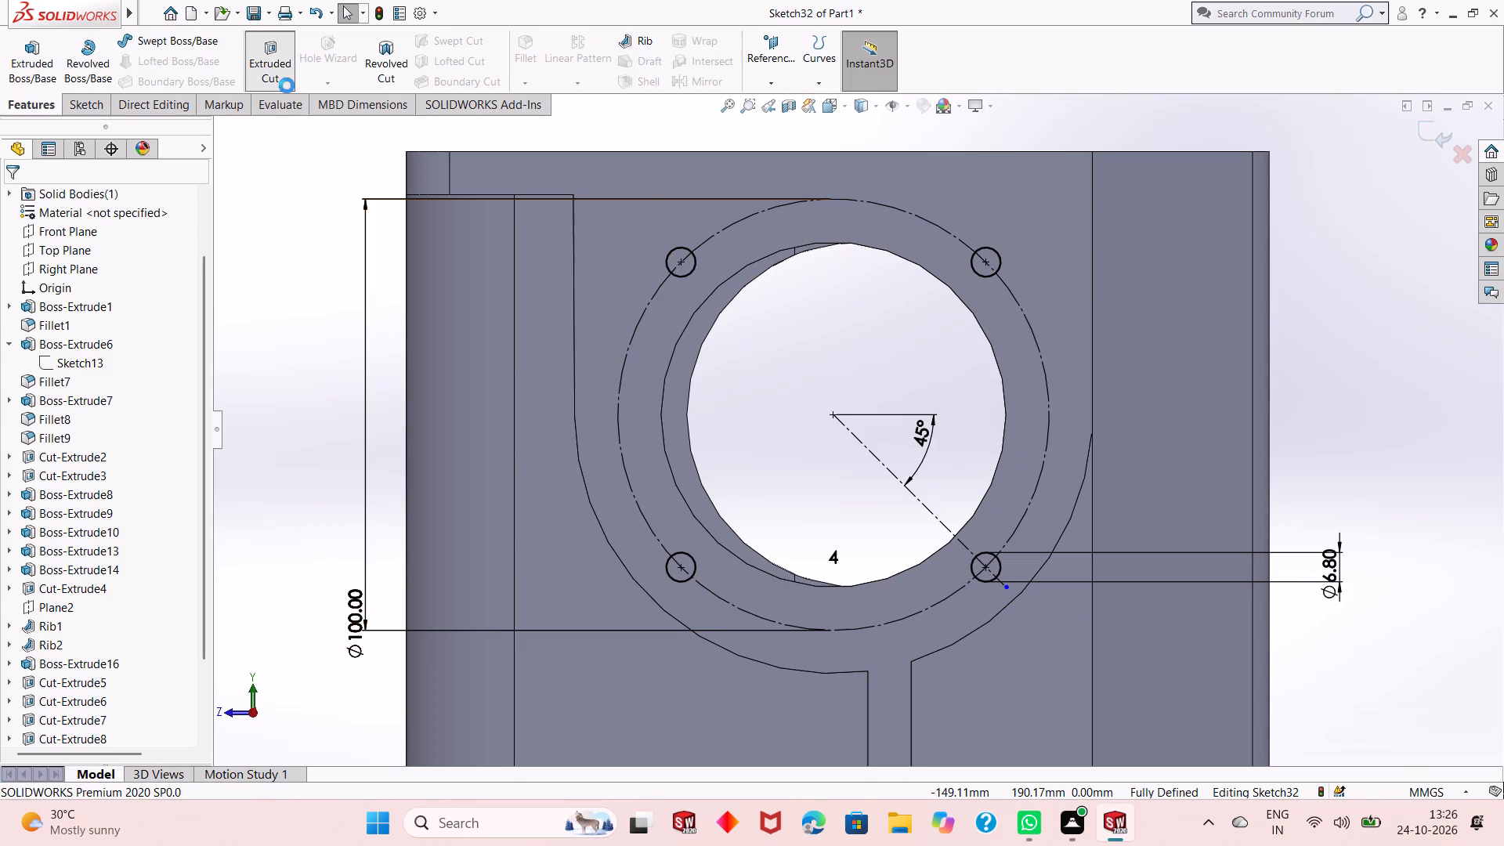
pyautogui.click(13, 199)
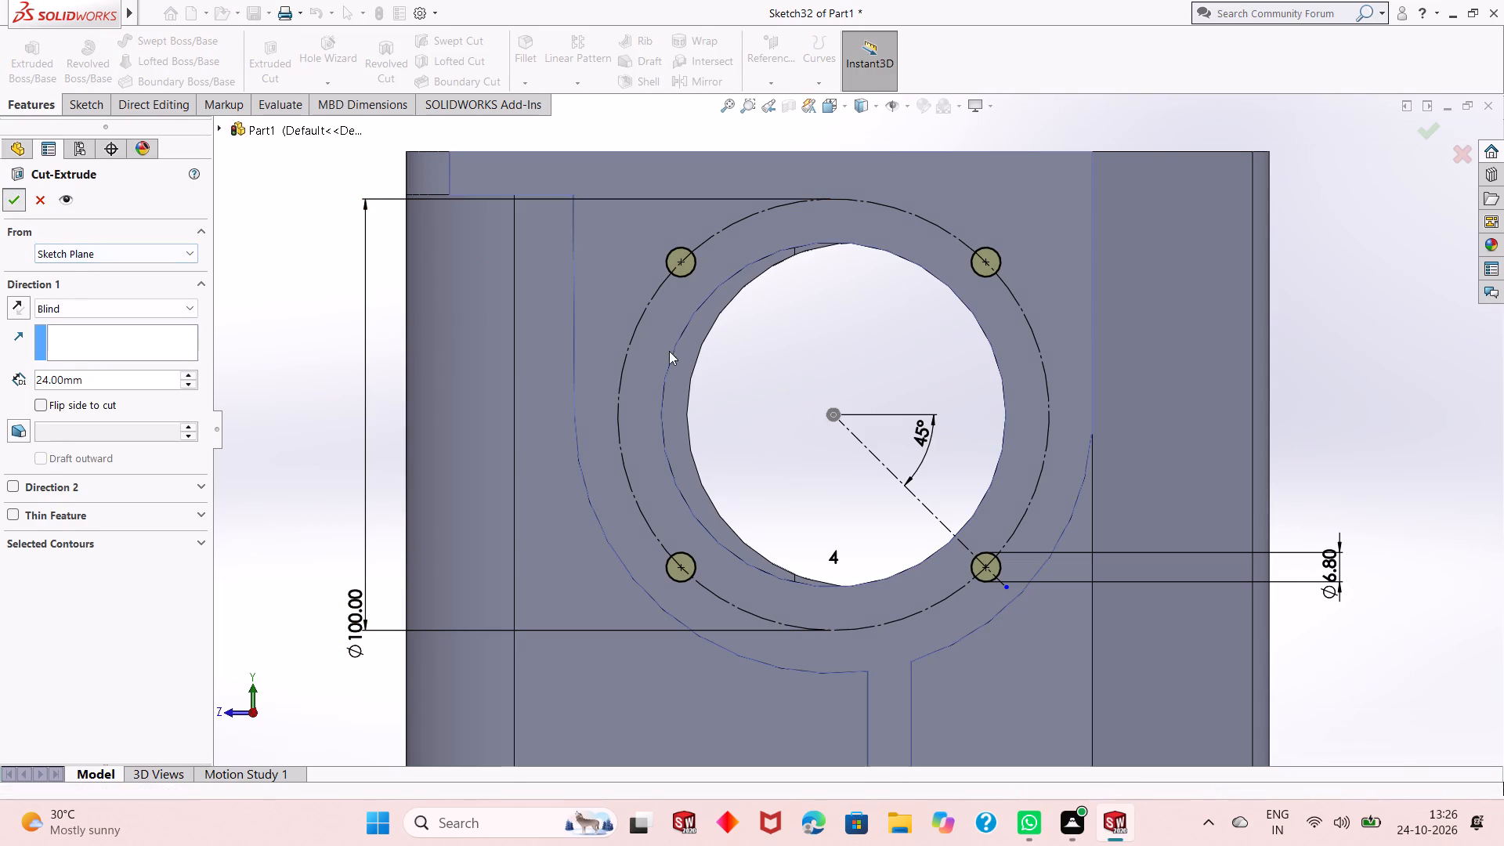
# Examine the housing from several angles, checking the bolt holes around the U-shaped boss's bore, the top flange and the base.
pyautogui.scroll(3, 731, 420)
pyautogui.click(1171, 381)
pyautogui.moveTo(1120, 403); pyautogui.dragTo(1105, 410, button='middle')
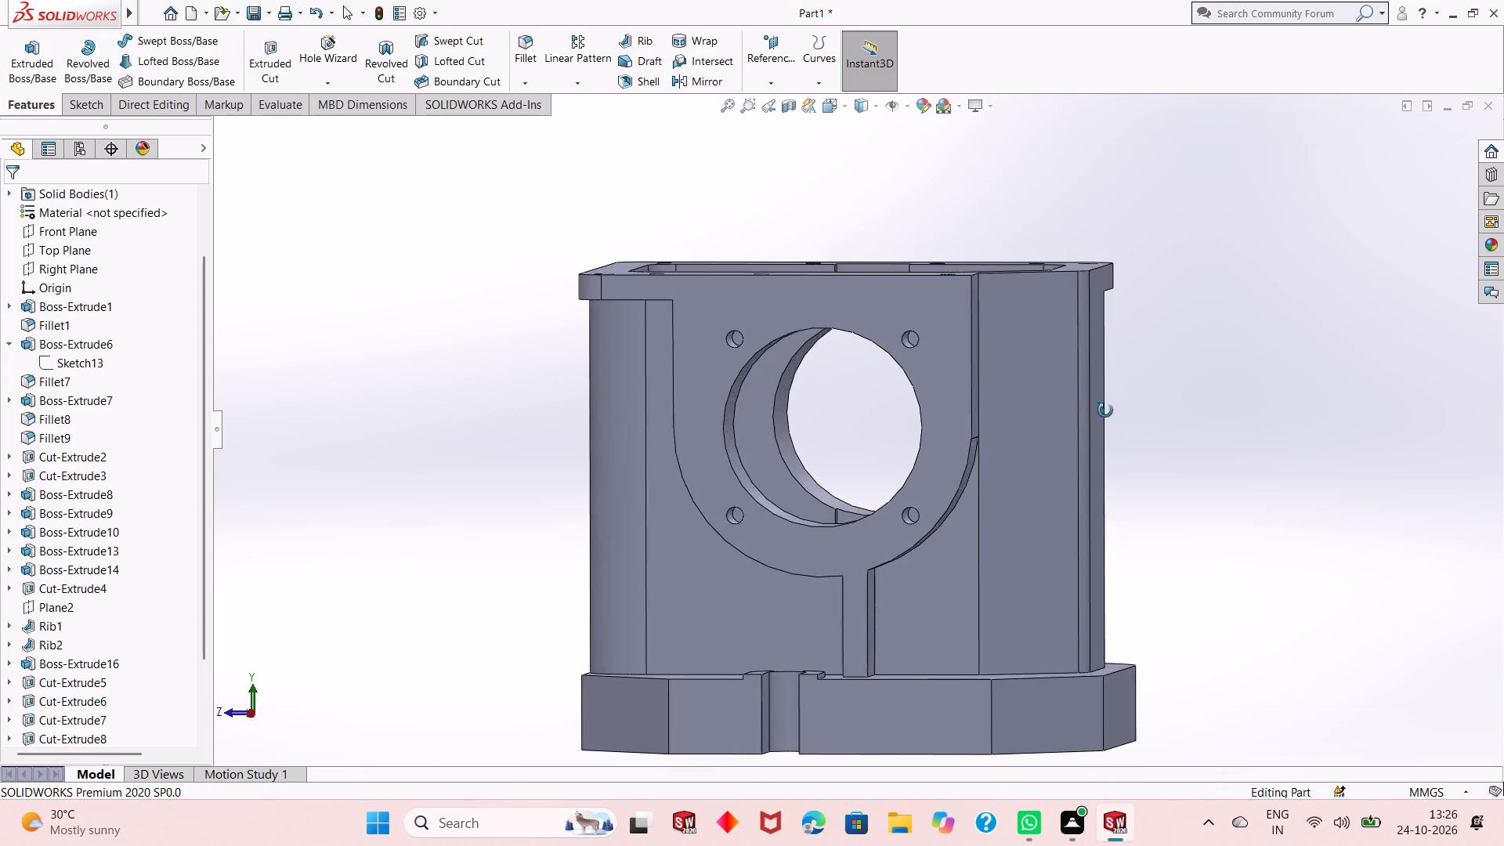
pyautogui.moveTo(1105, 410); pyautogui.dragTo(1063, 423, button='middle')
pyautogui.moveTo(732, 422); pyautogui.dragTo(786, 393, button='middle')
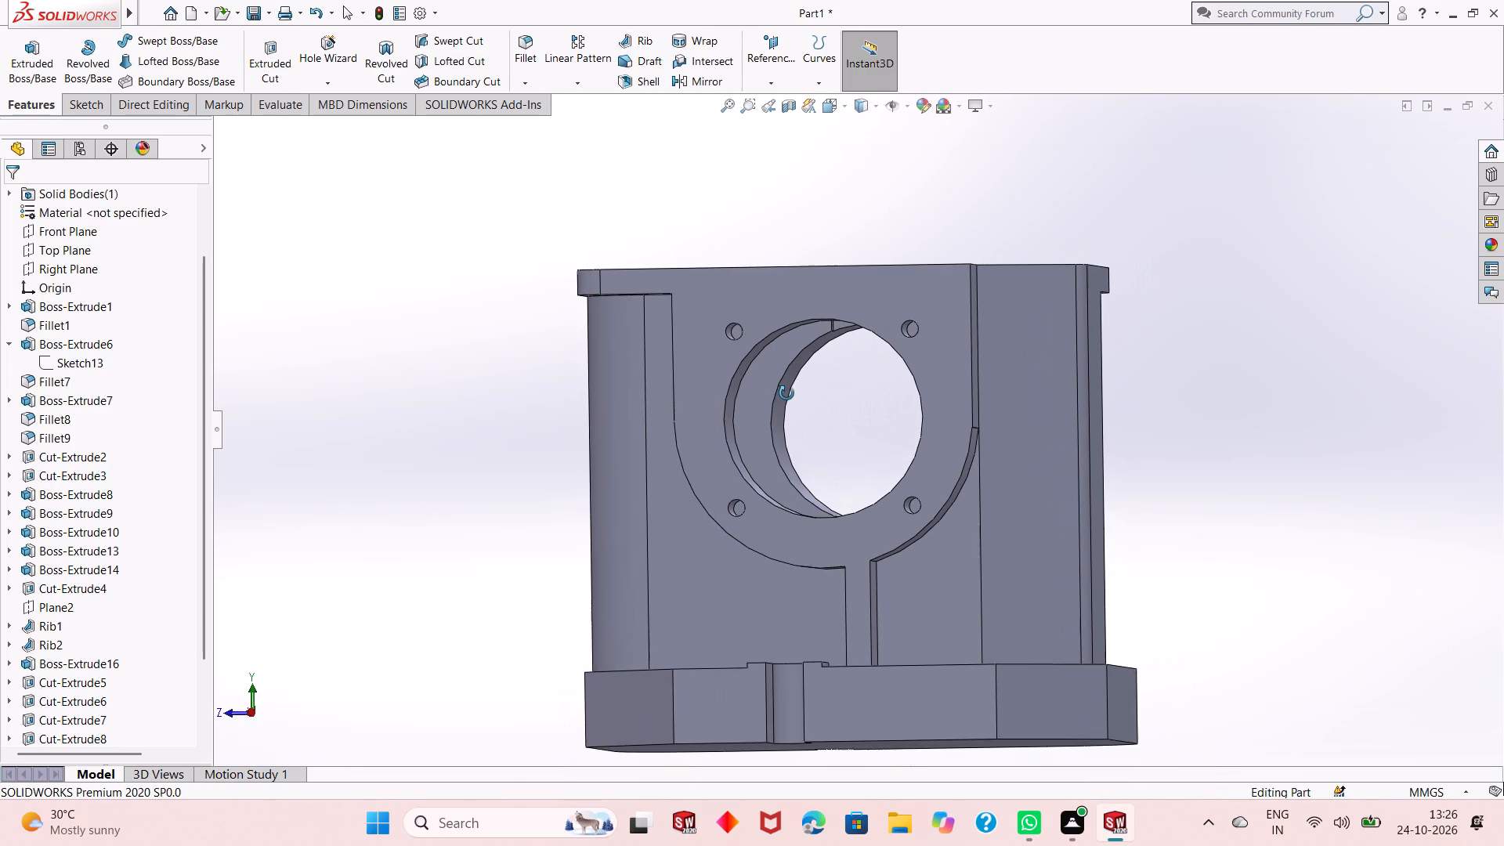
pyautogui.moveTo(786, 393); pyautogui.dragTo(674, 490, button='middle')
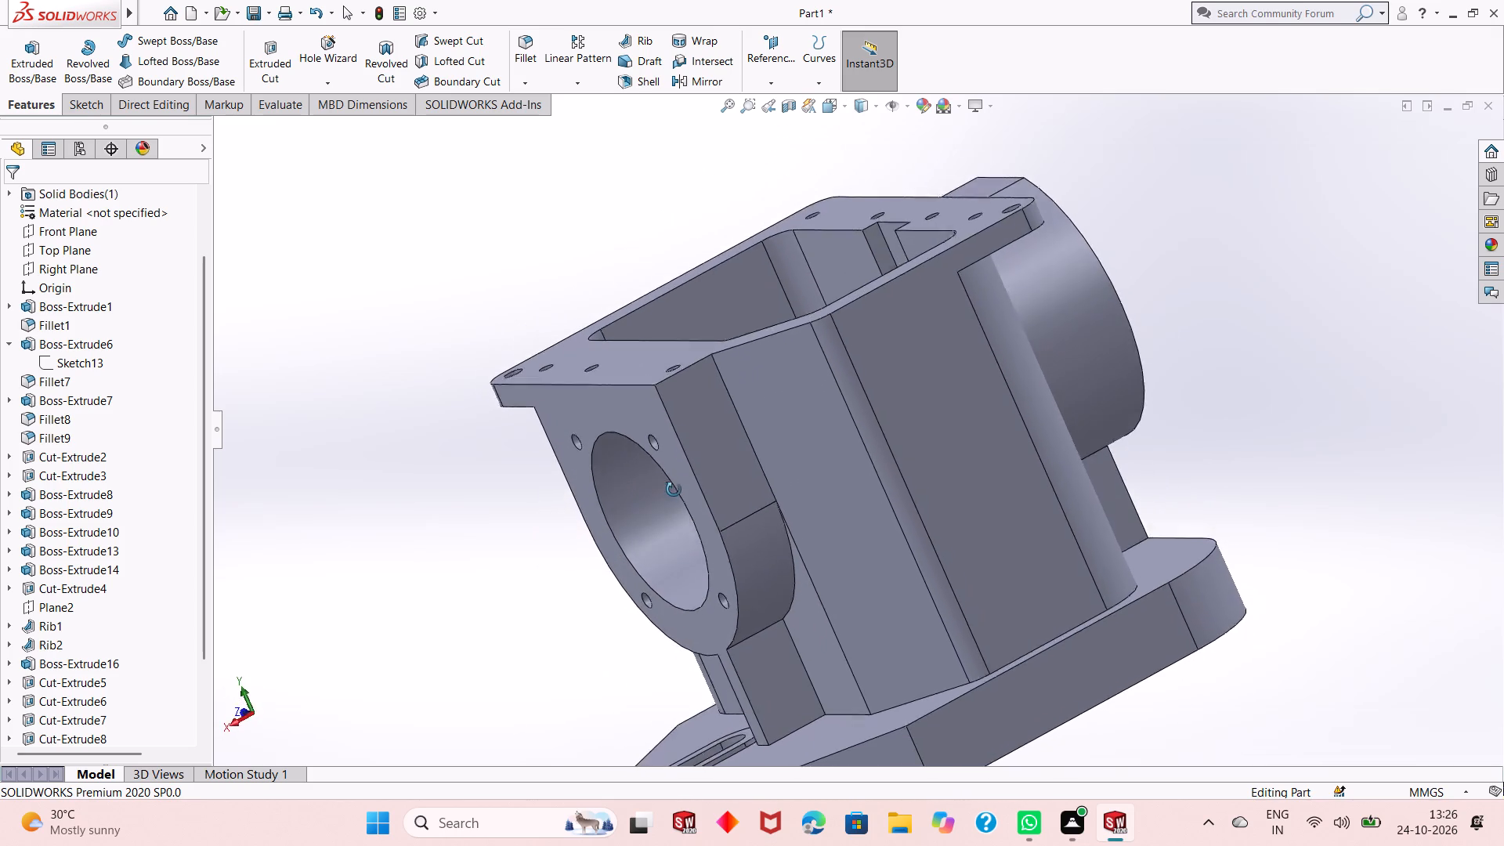
pyautogui.moveTo(674, 490); pyautogui.dragTo(754, 475, button='middle')
pyautogui.scroll(4, 841, 578)
pyautogui.moveTo(964, 555); pyautogui.dragTo(1025, 335, button='middle')
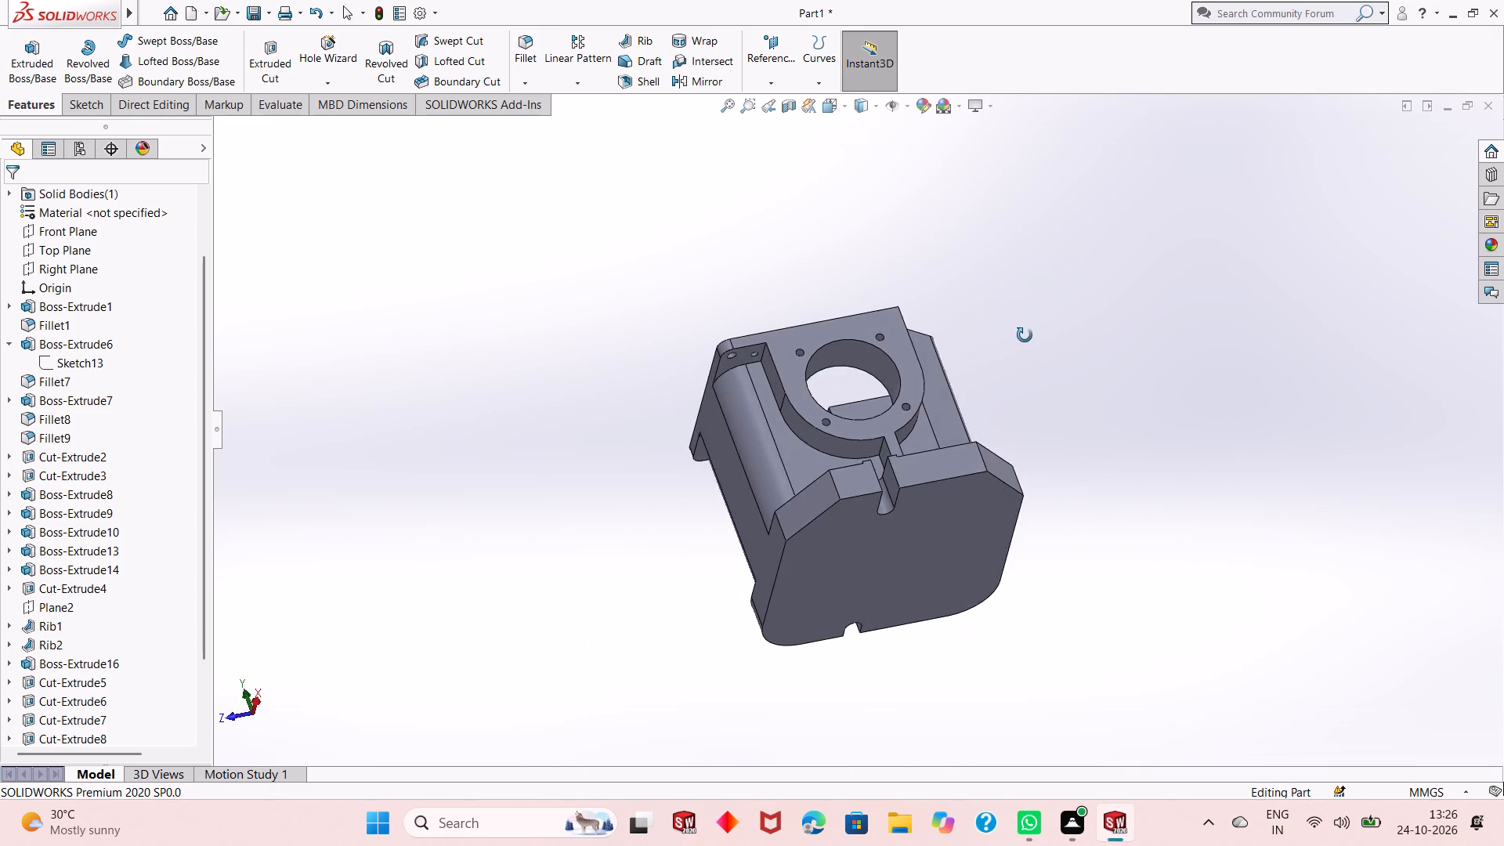
pyautogui.moveTo(1025, 335); pyautogui.dragTo(906, 680, button='middle')
pyautogui.scroll(-2, 872, 311)
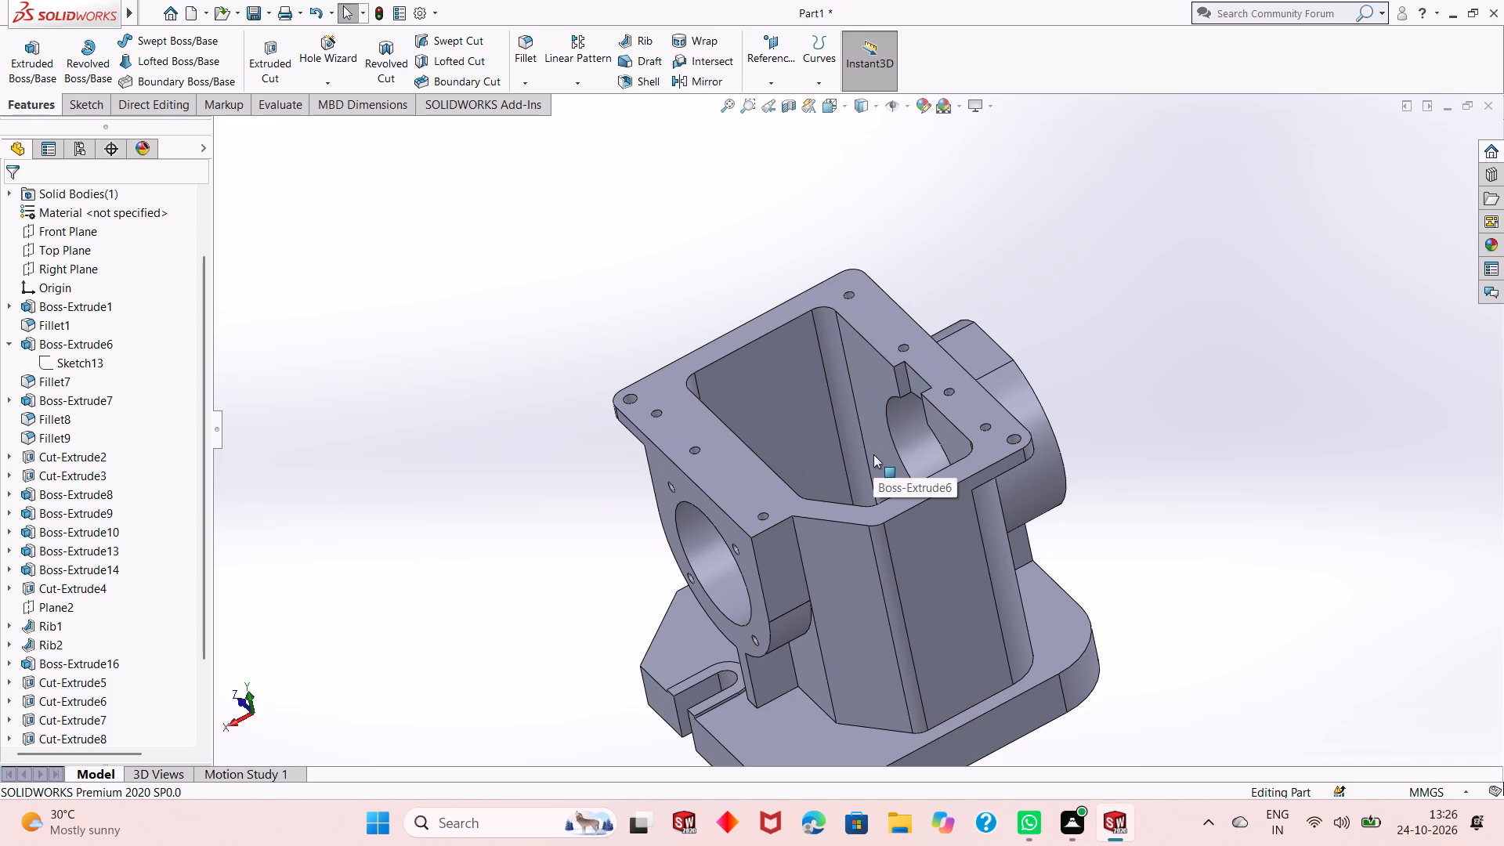
pyautogui.scroll(1, 880, 473)
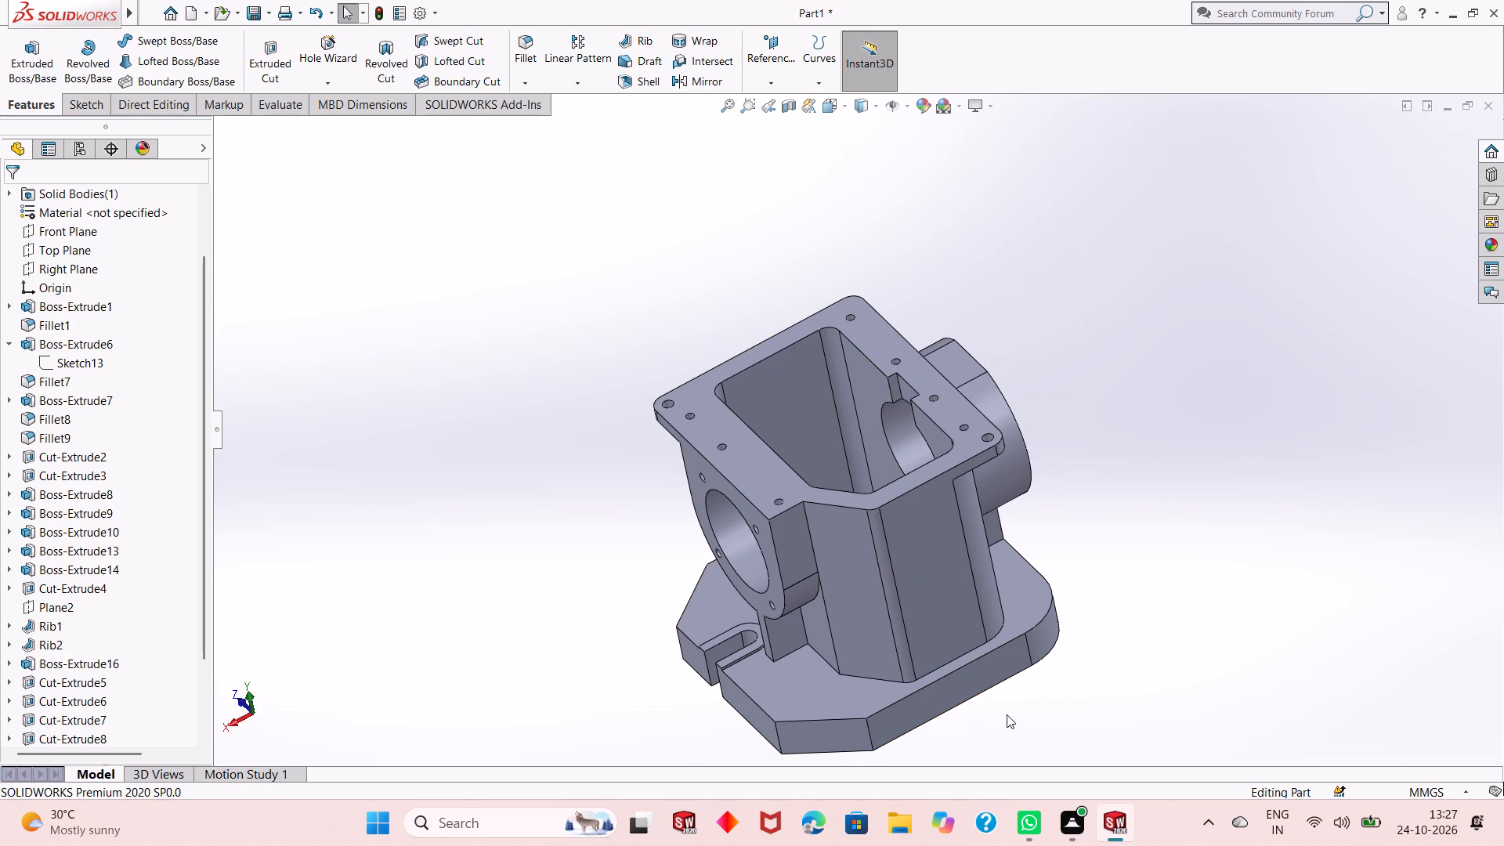
pyautogui.moveTo(878, 602); pyautogui.dragTo(1035, 479, button='middle')
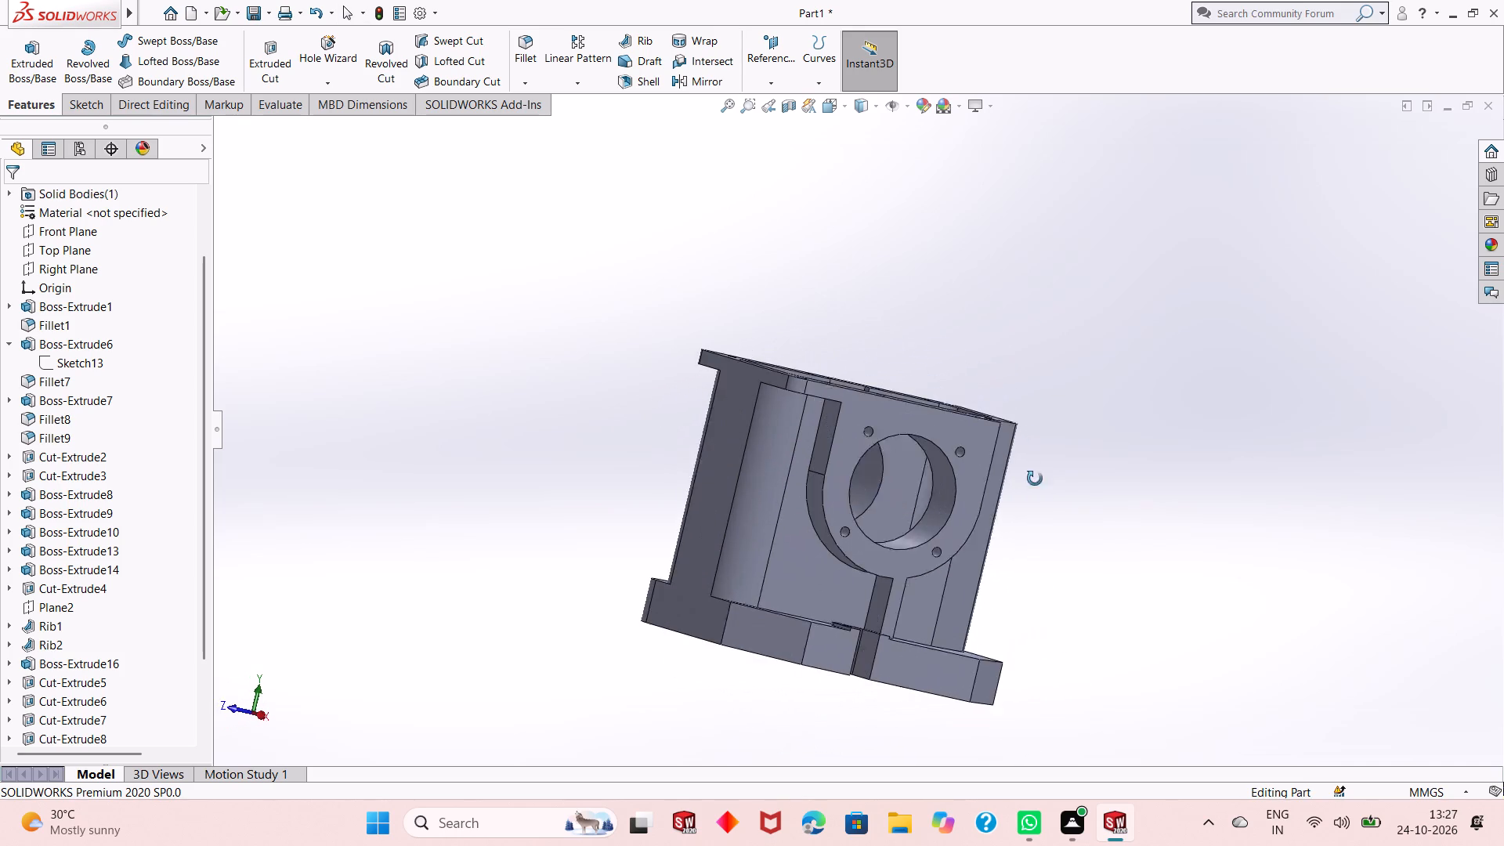
pyautogui.moveTo(1035, 479); pyautogui.dragTo(1061, 479, button='middle')
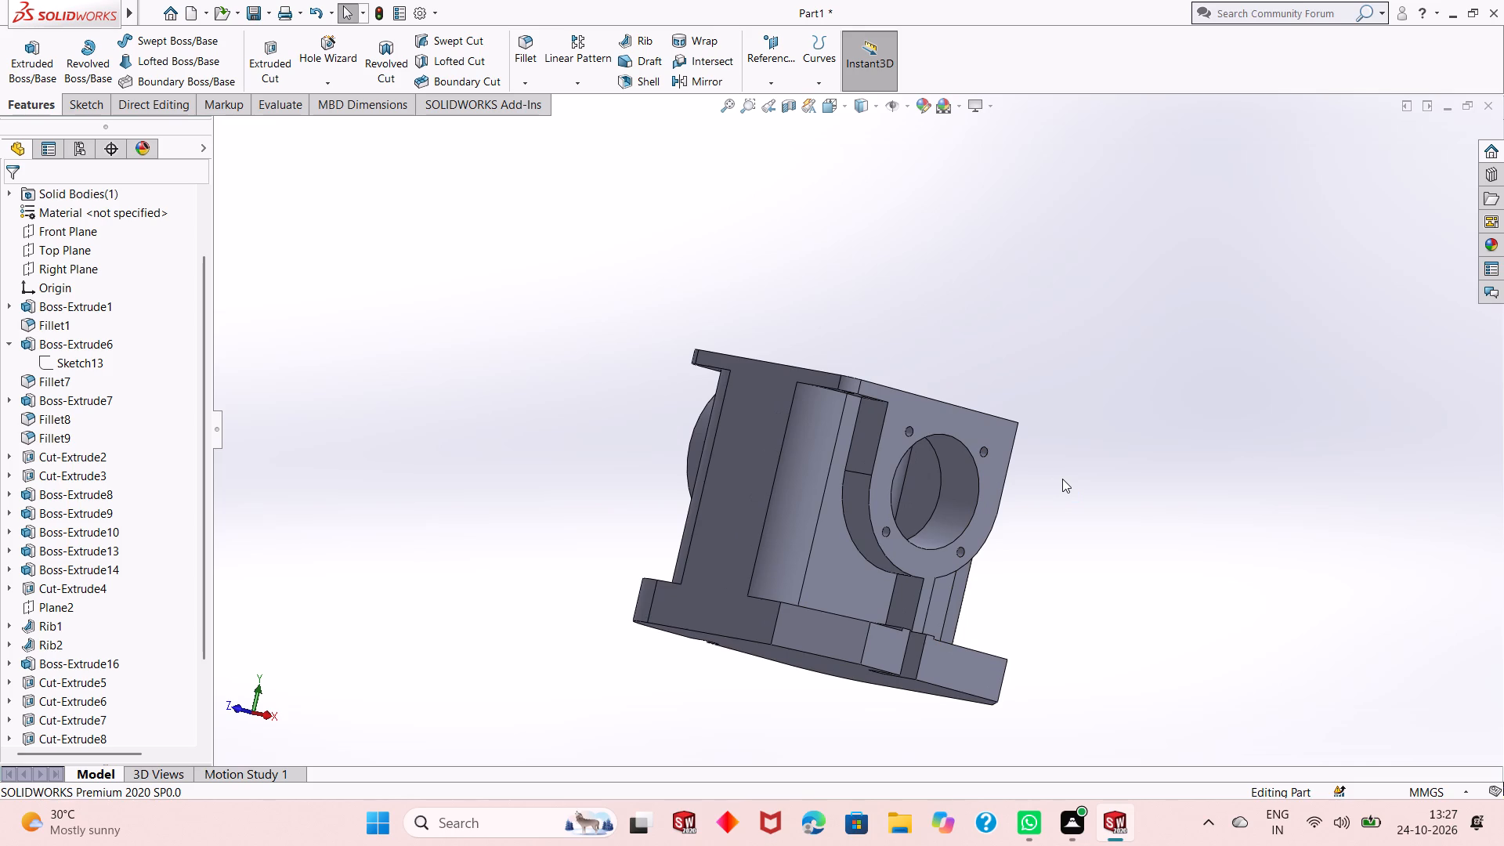
# On the housing's flat side wall, sketch a corner rectangle about 55.4 mm wide below the flange, between the two concave fillets.
pyautogui.moveTo(935, 518); pyautogui.dragTo(974, 601, button='middle')
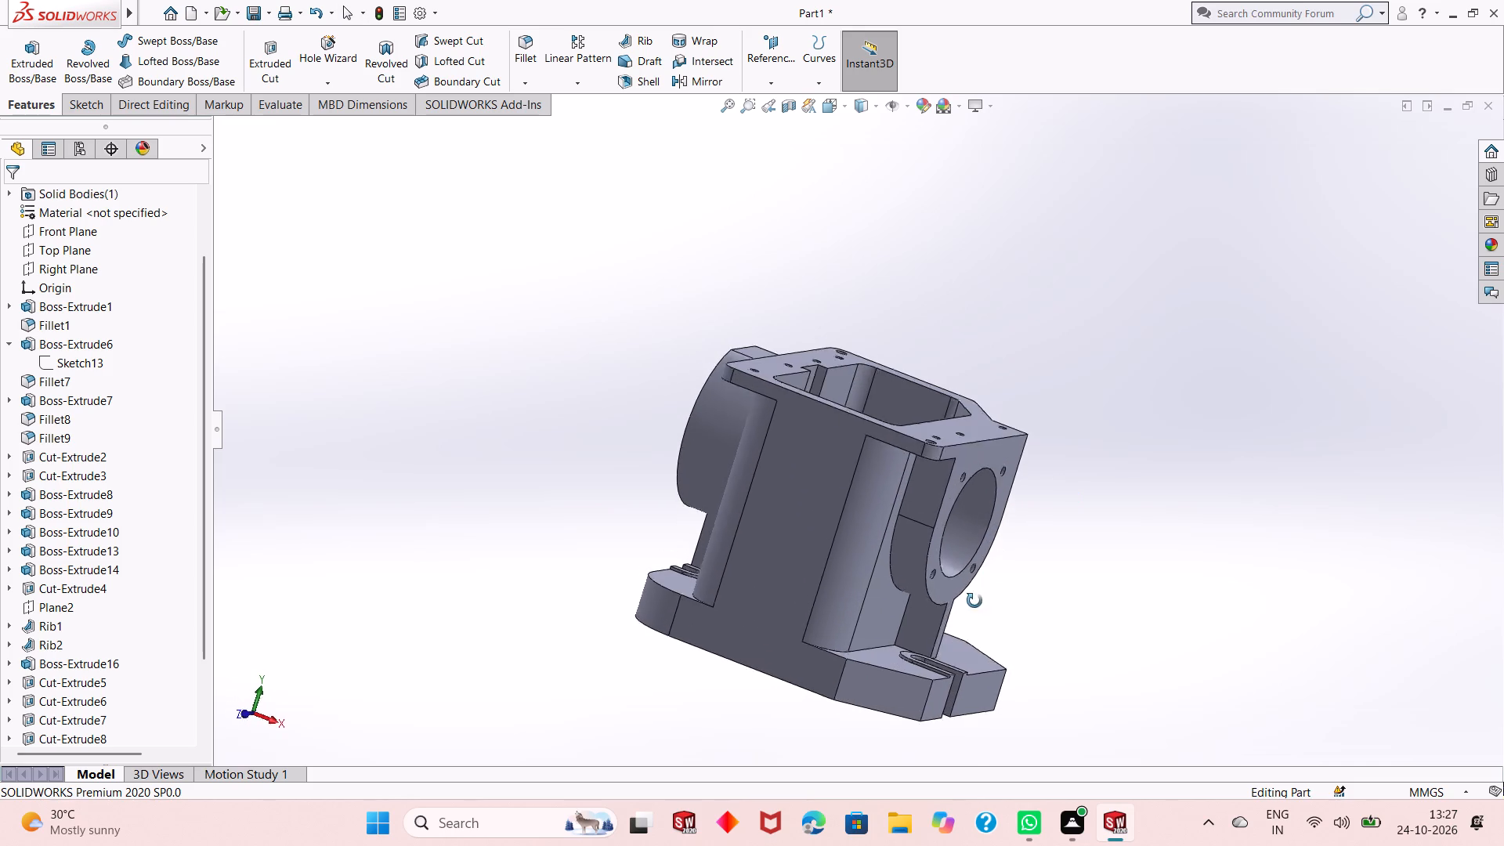
pyautogui.moveTo(974, 601); pyautogui.dragTo(974, 602, button='middle')
pyautogui.click(822, 504)
pyautogui.click(896, 460)
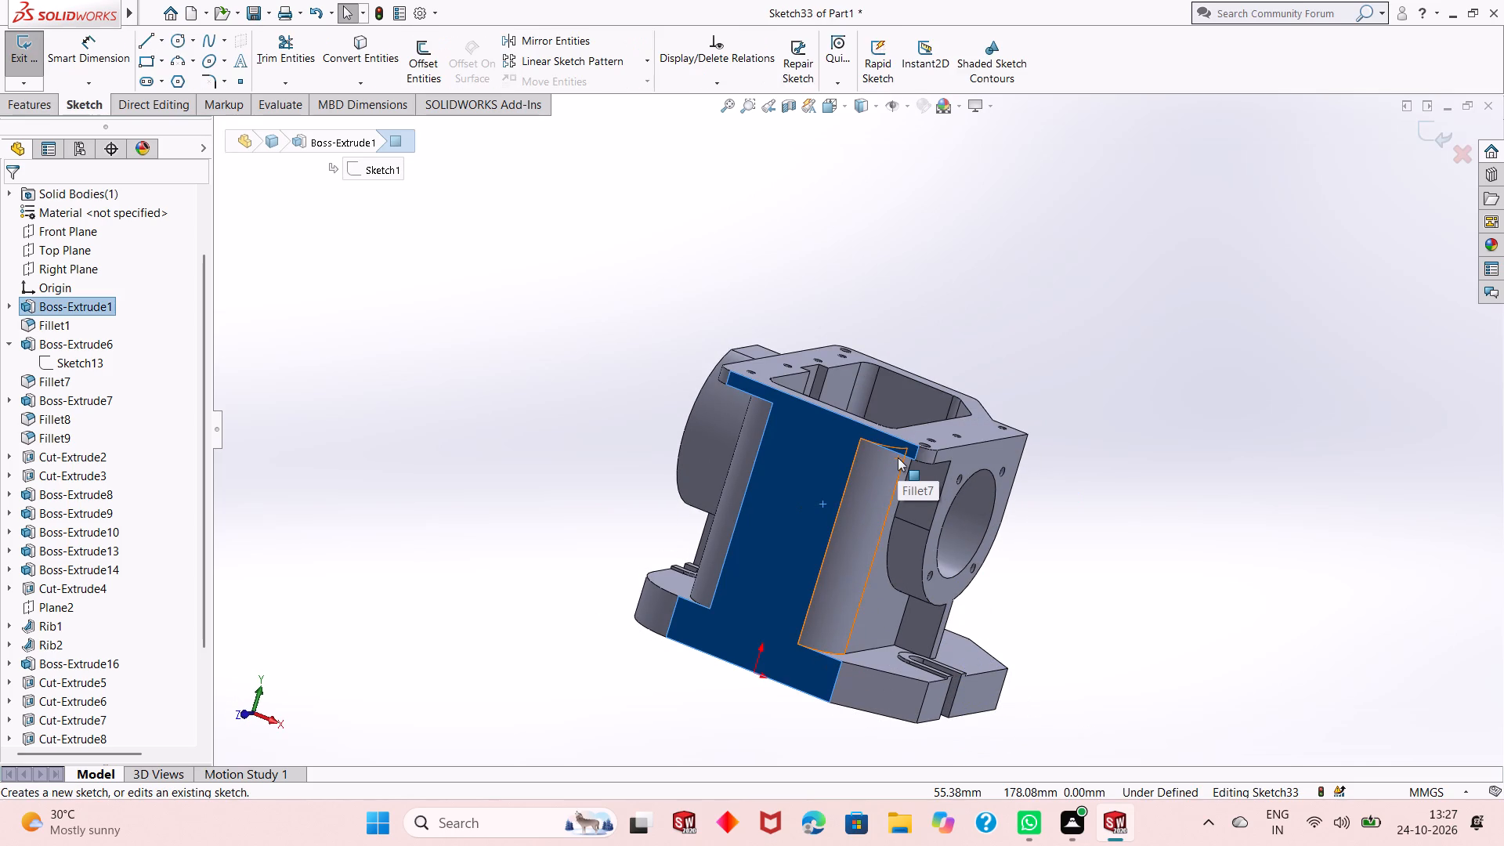
pyautogui.hotkey('ctrl', '8')
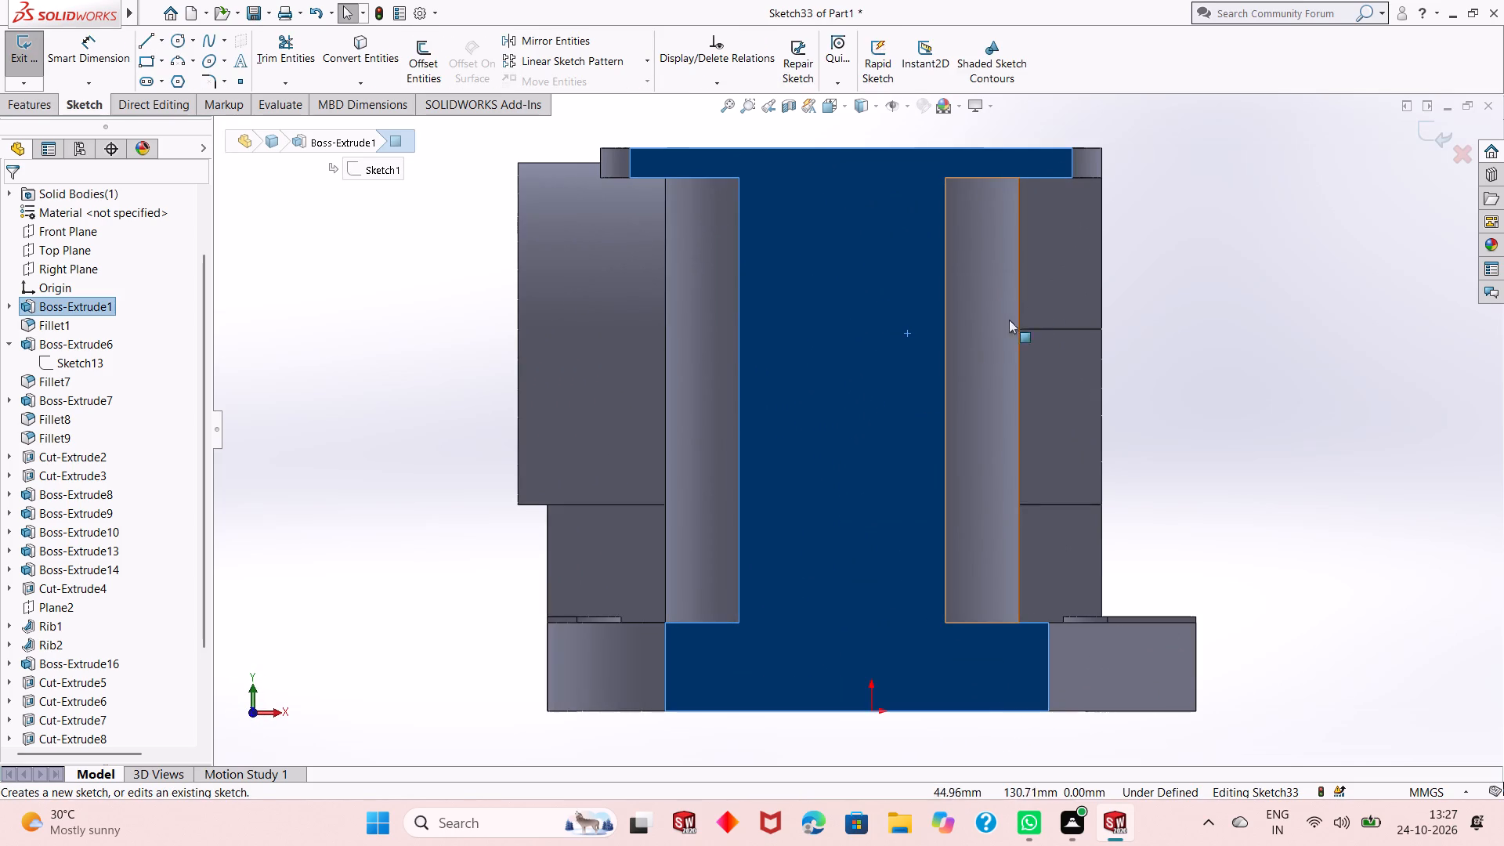
pyautogui.click(1283, 312)
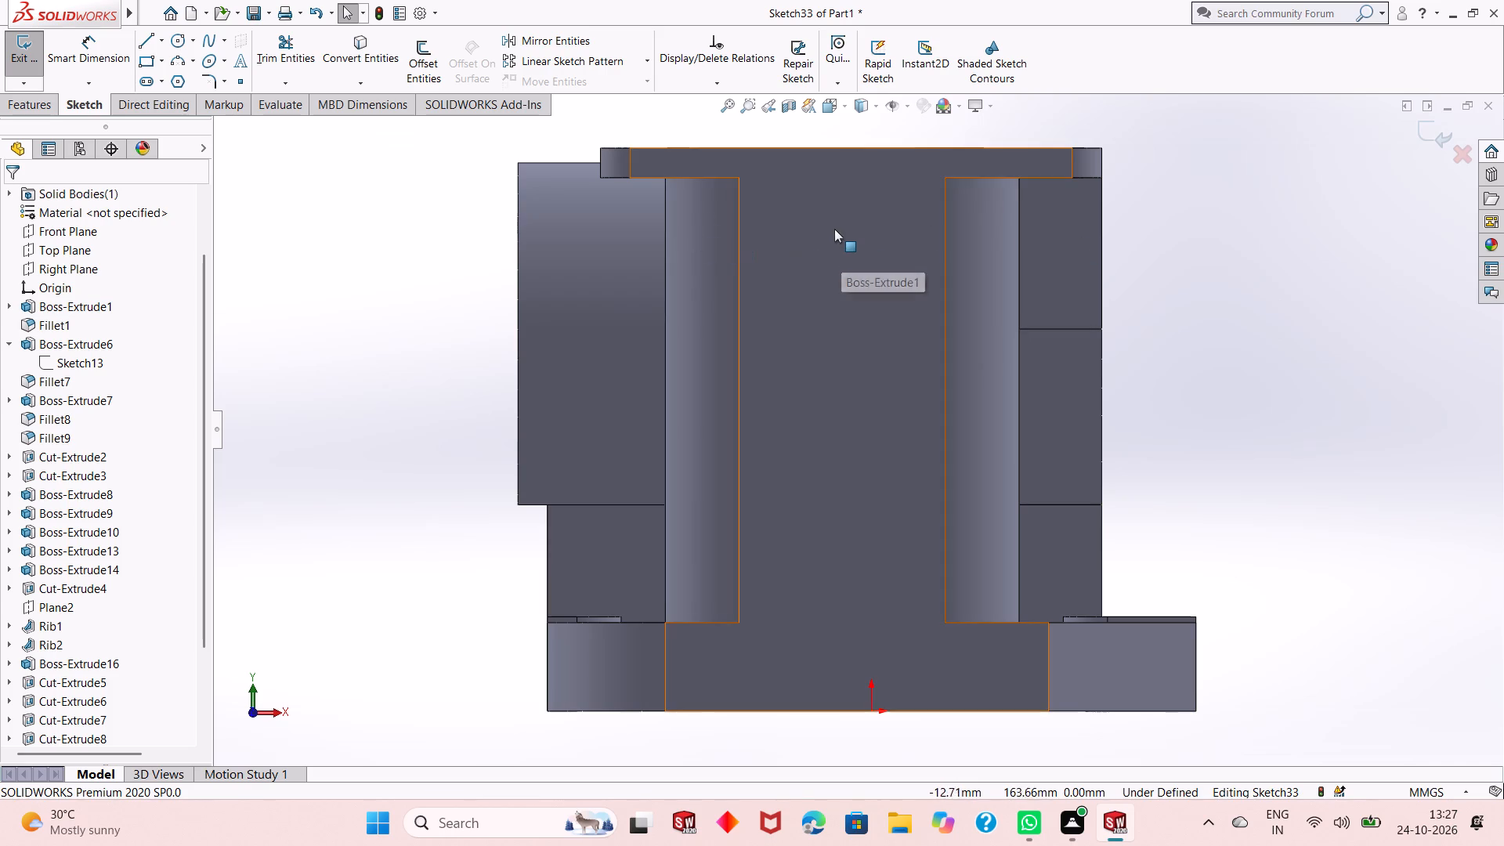
pyautogui.scroll(1, 837, 222)
pyautogui.scroll(-2, 841, 228)
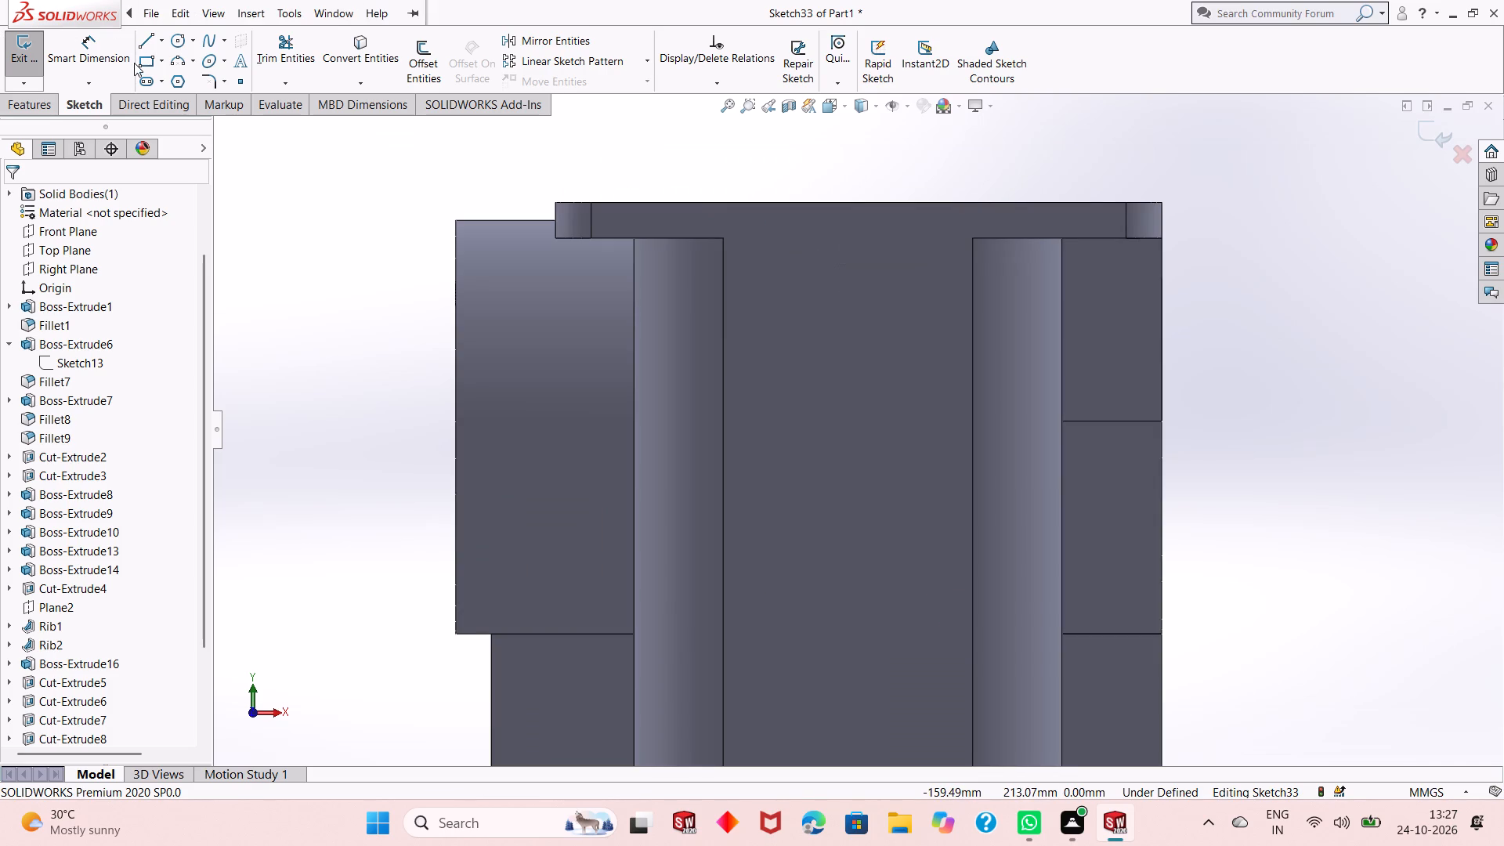
pyautogui.click(147, 60)
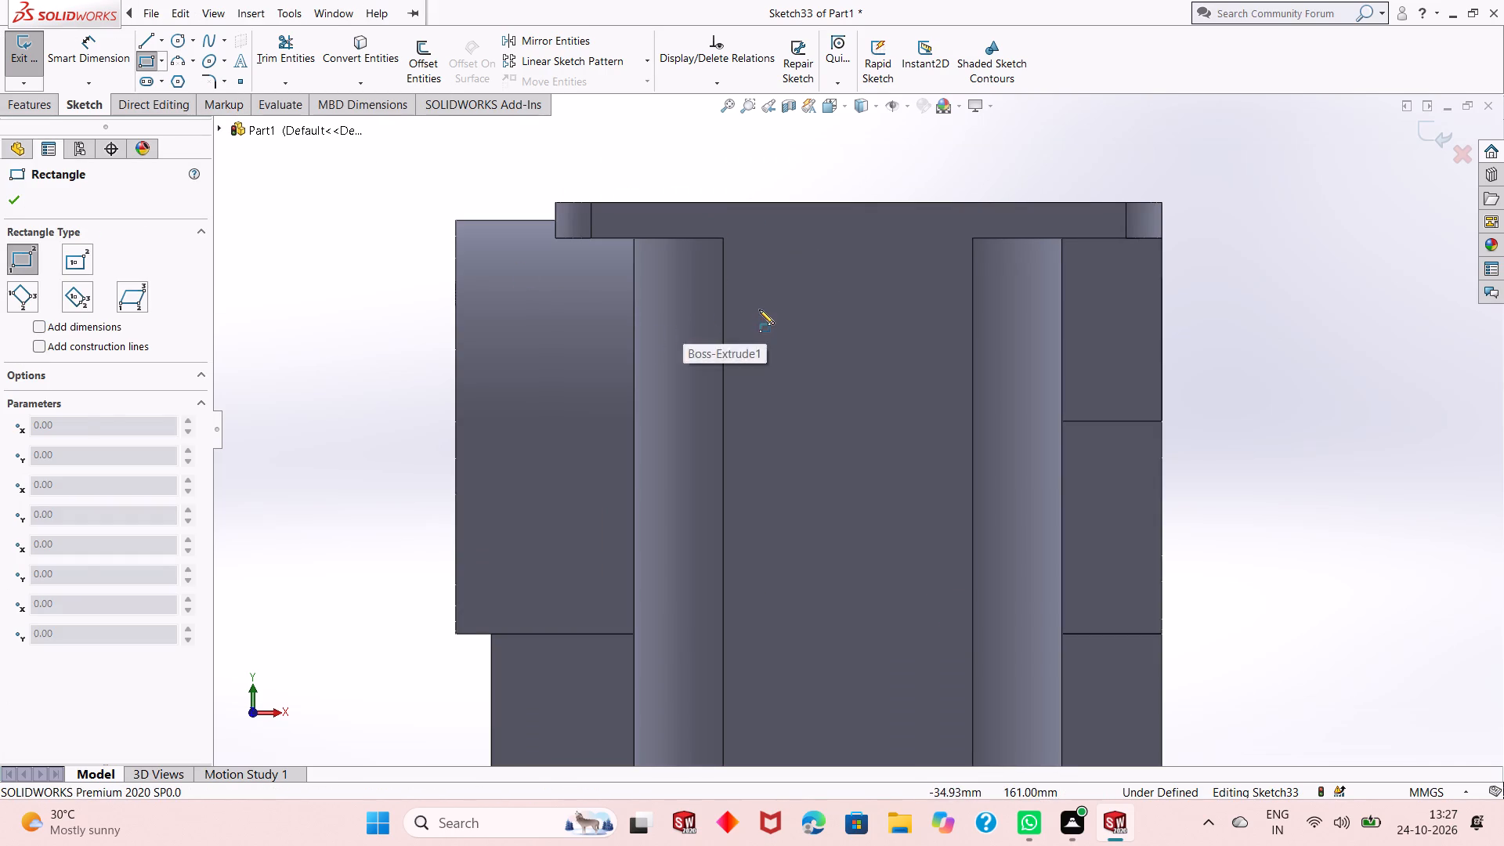
pyautogui.click(759, 309)
pyautogui.click(956, 565)
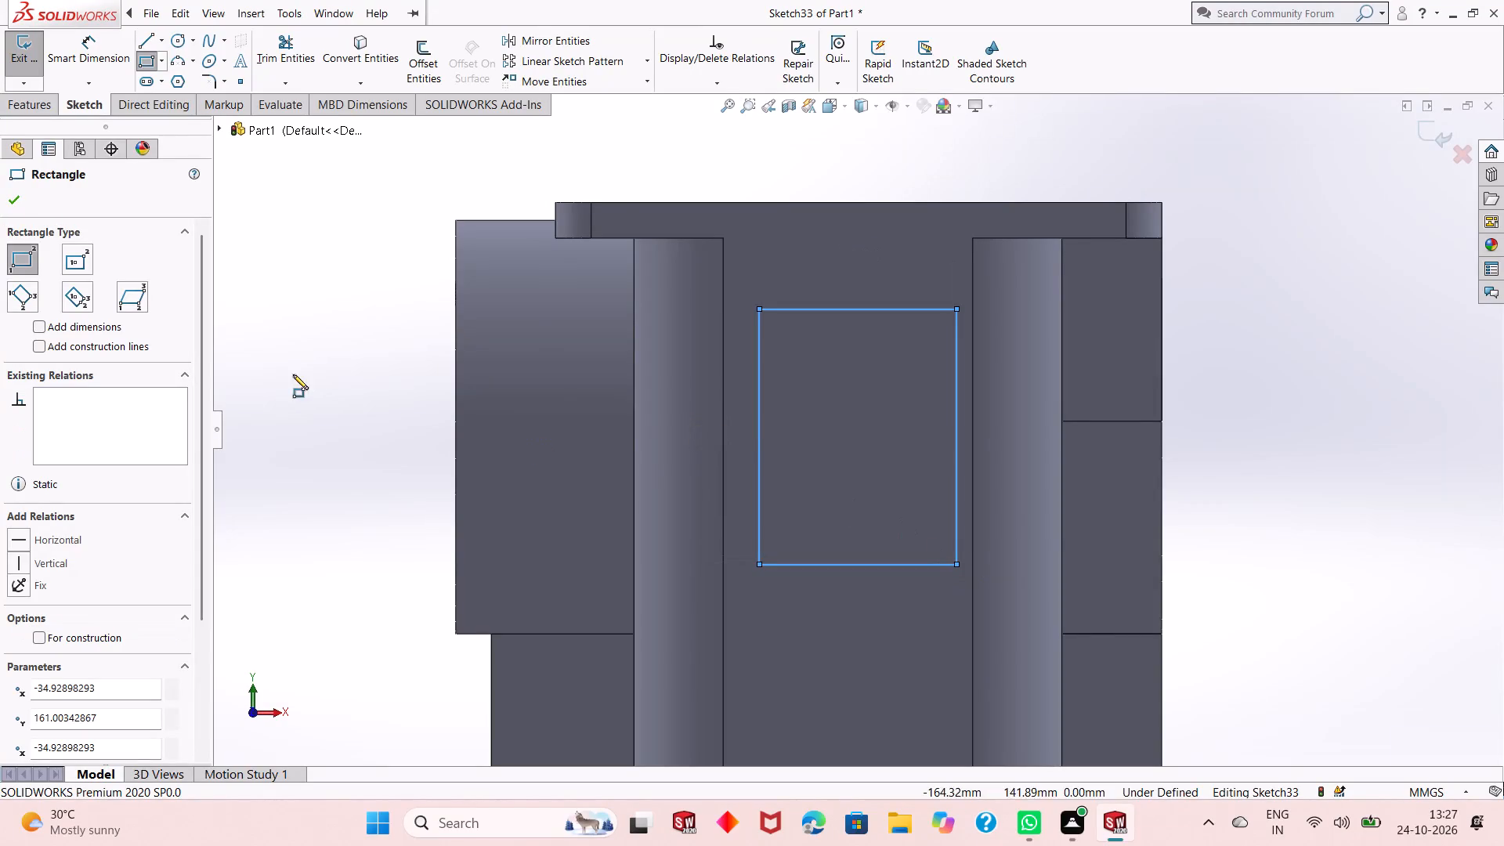
pyautogui.rightClick(271, 337)
pyautogui.click(296, 348)
# Dimension the rectangle's top edge to a width of 60 mm.
pyautogui.click(110, 56)
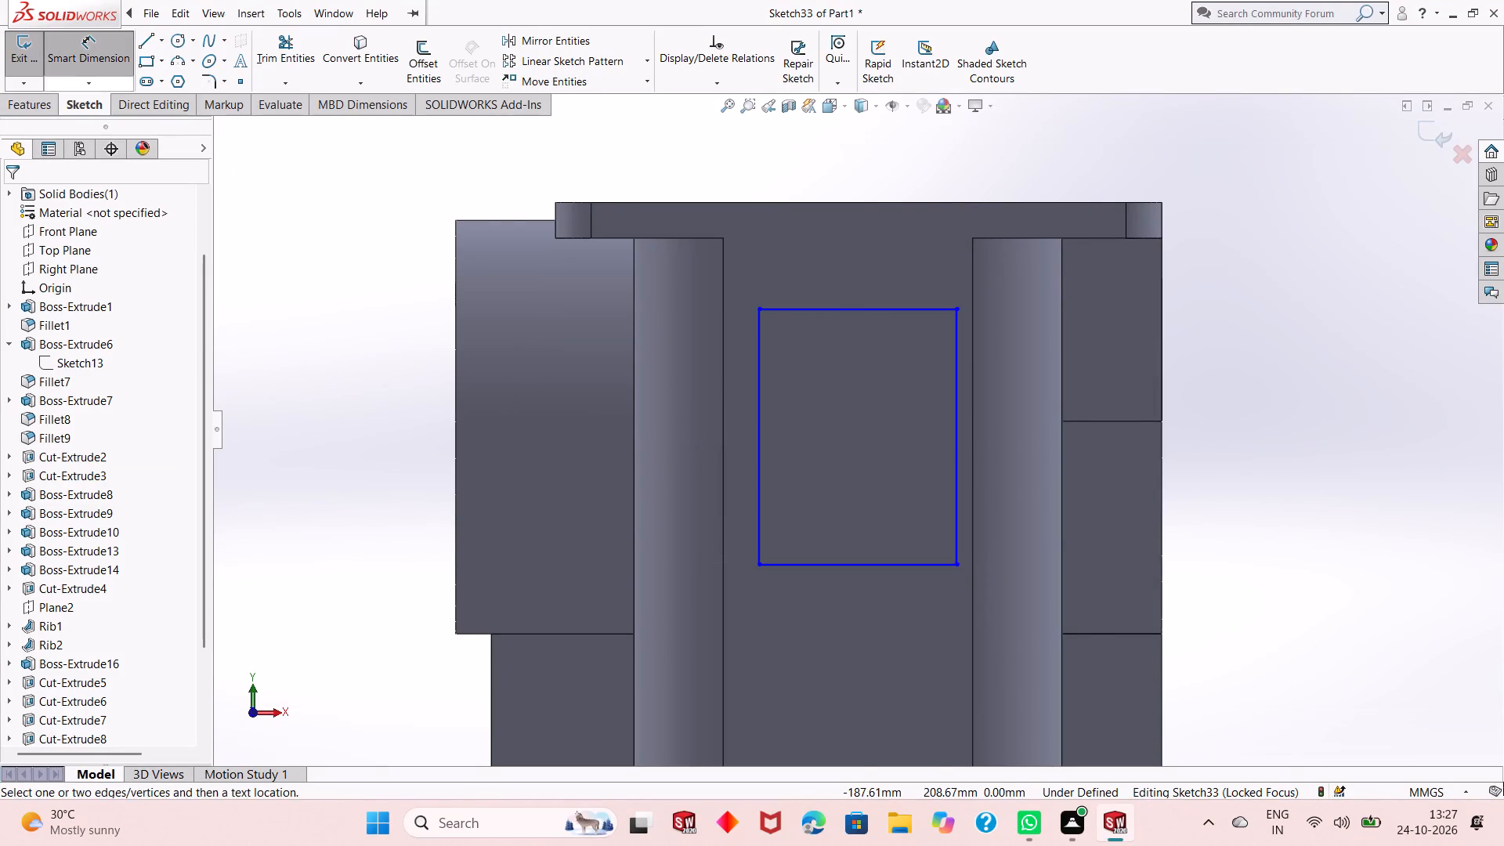
pyautogui.click(833, 304)
pyautogui.click(833, 307)
pyautogui.click(854, 244)
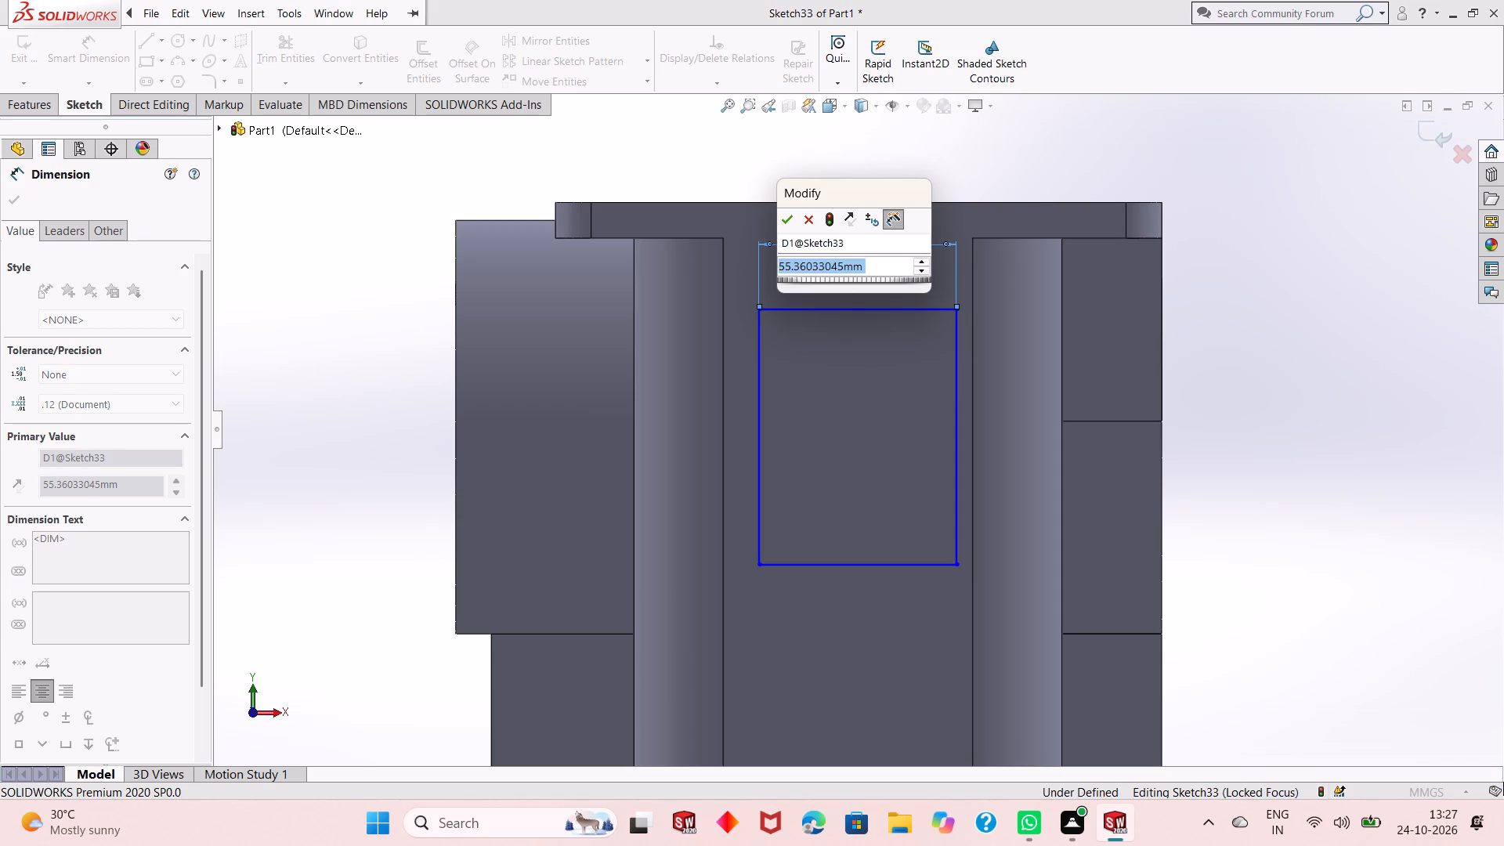
pyautogui.write('60')
pyautogui.press('Return')
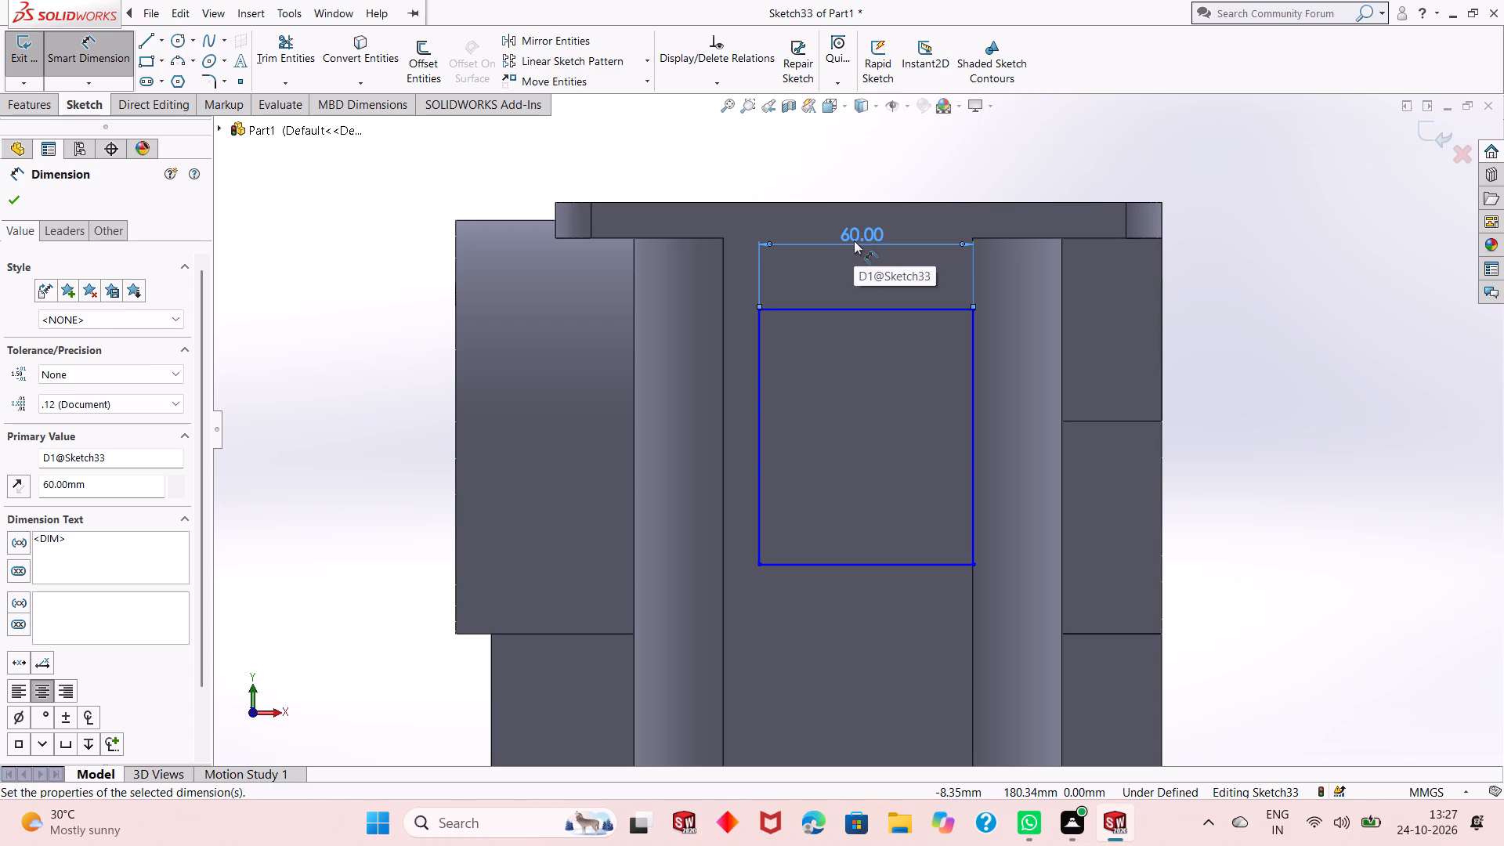
# Dimension the midpoint of the rectangle's bottom edge at a horizontal distance of 10 mm from the origin.
pyautogui.press('Escape')
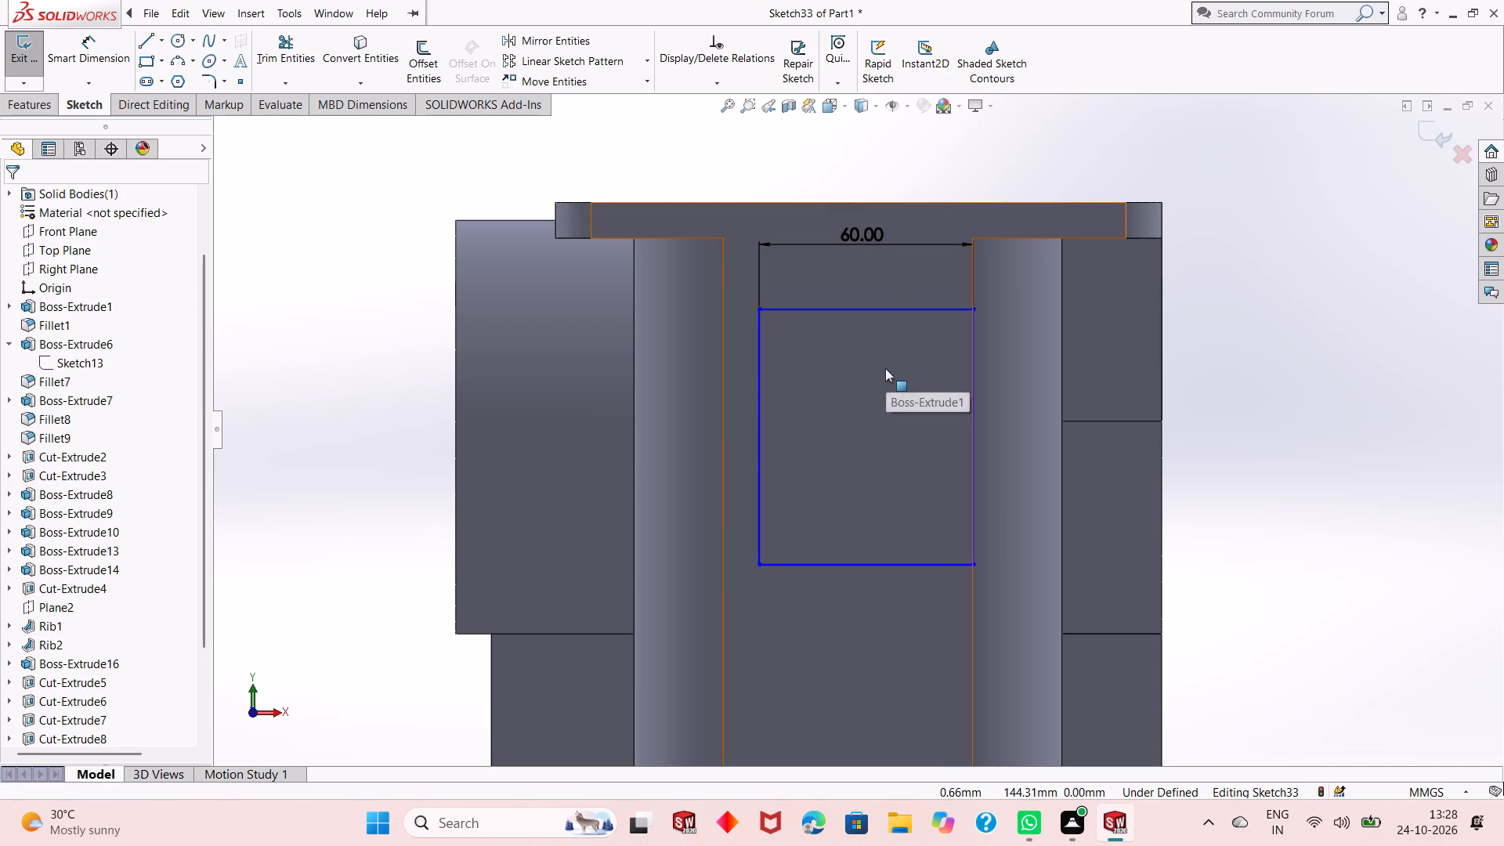
pyautogui.scroll(-2, 881, 366)
pyautogui.scroll(6, 880, 363)
pyautogui.scroll(-1, 861, 548)
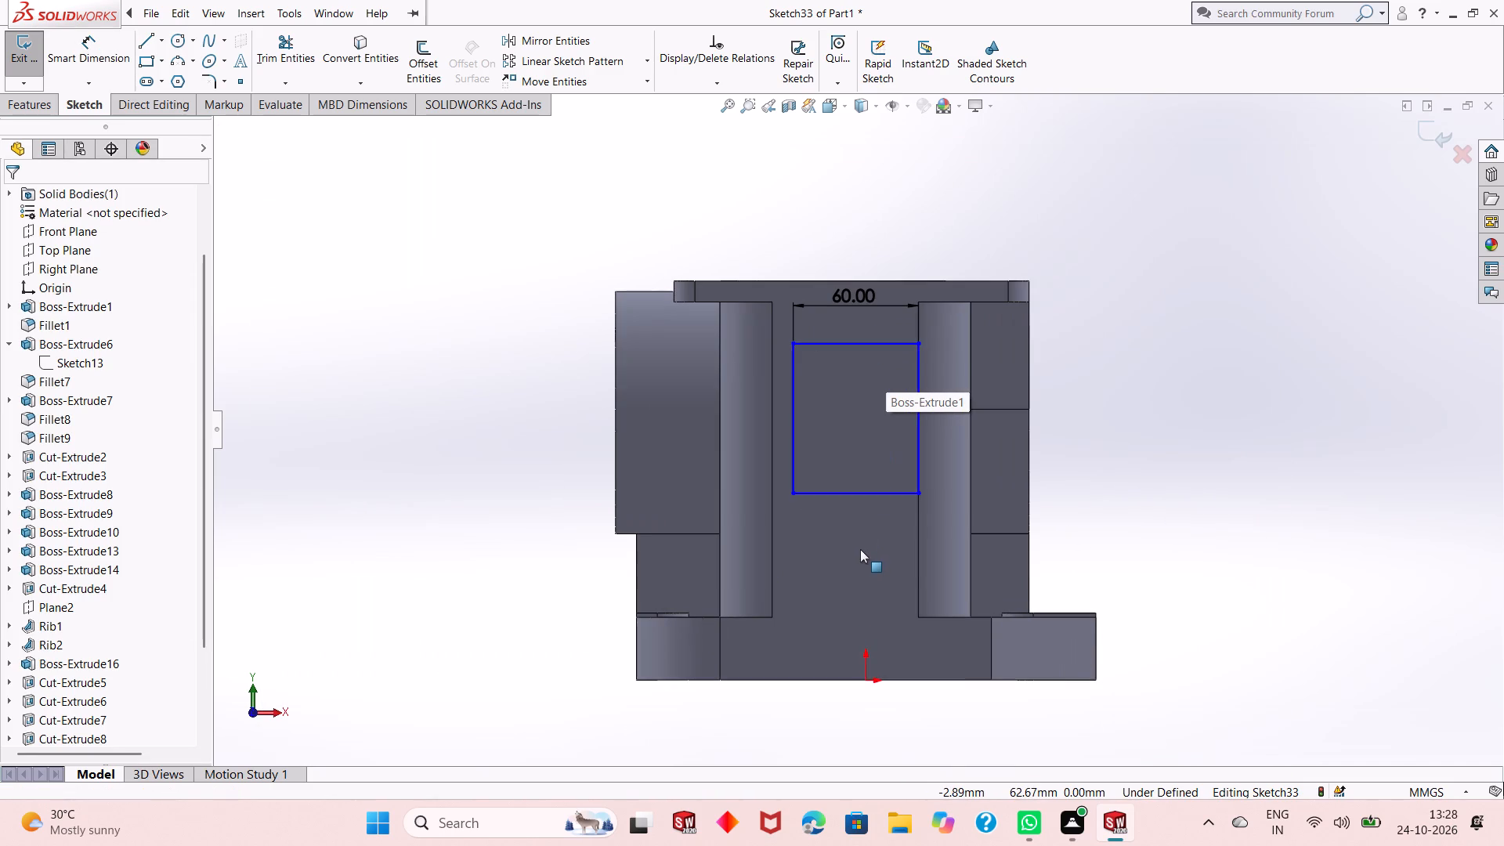
pyautogui.click(114, 61)
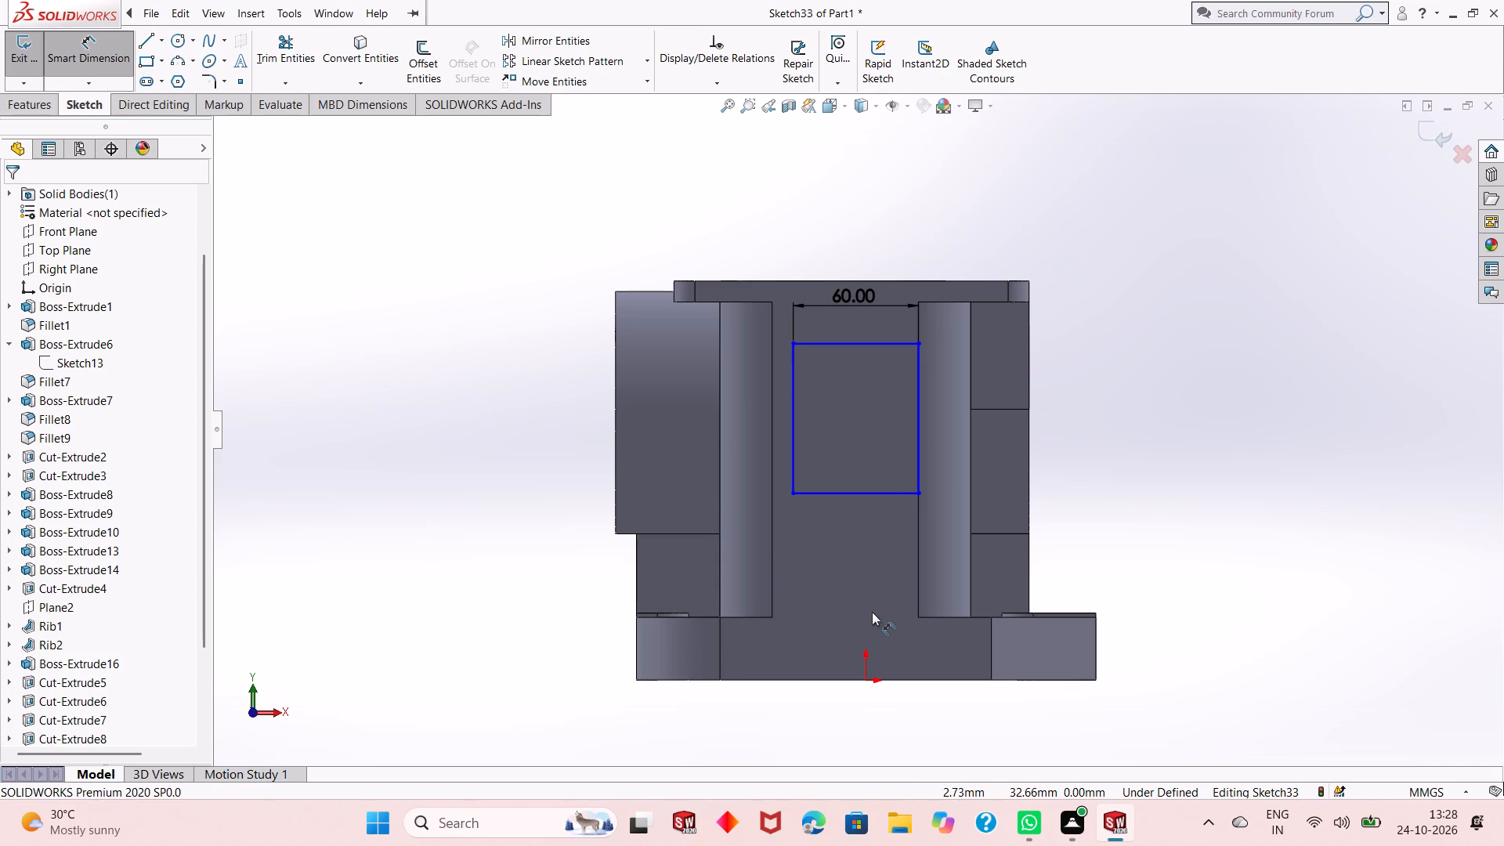
pyautogui.click(865, 681)
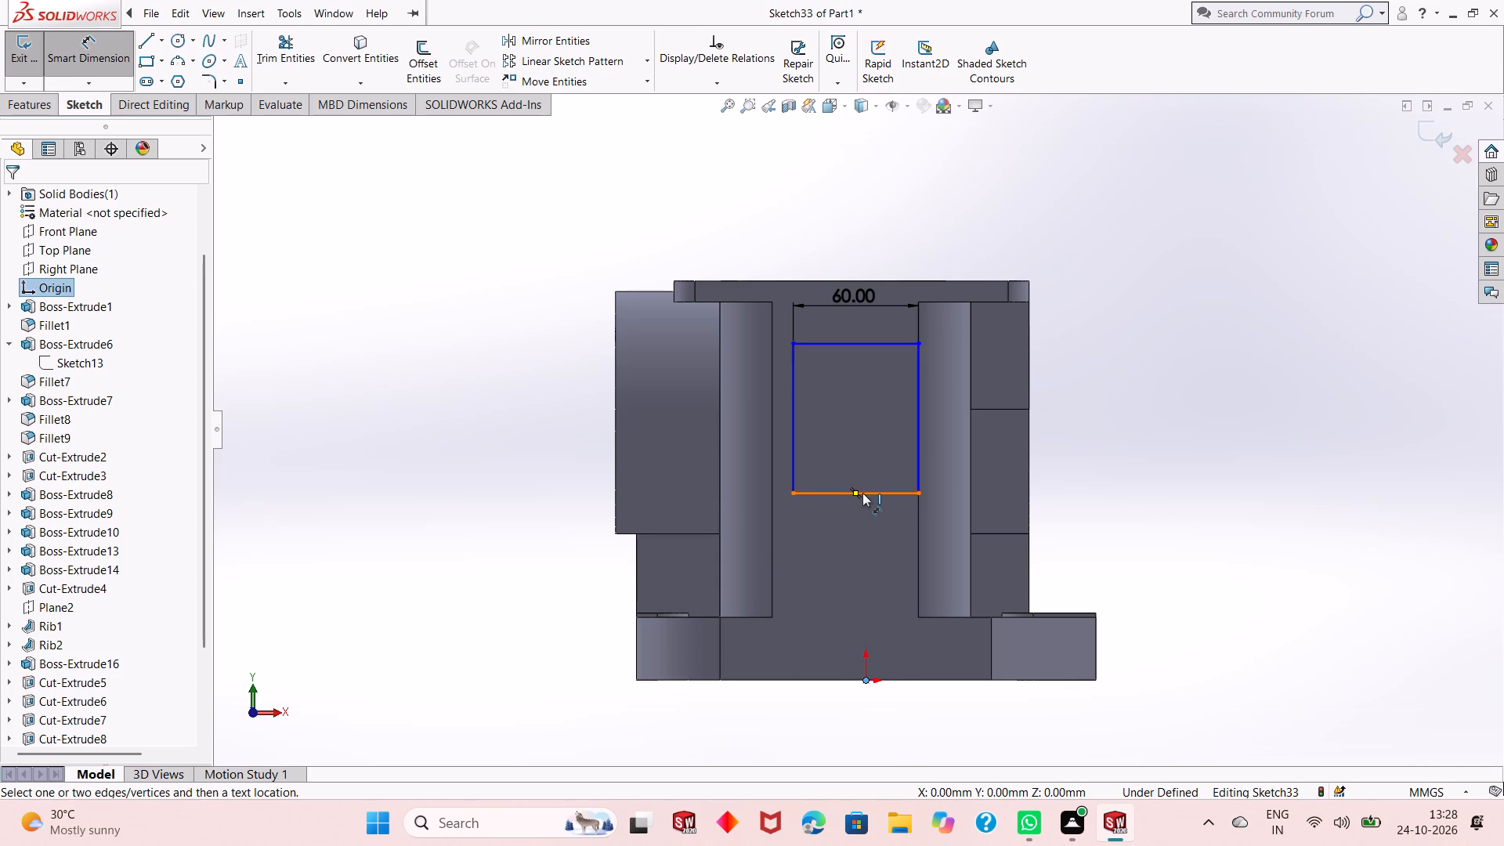
pyautogui.click(855, 492)
pyautogui.click(858, 718)
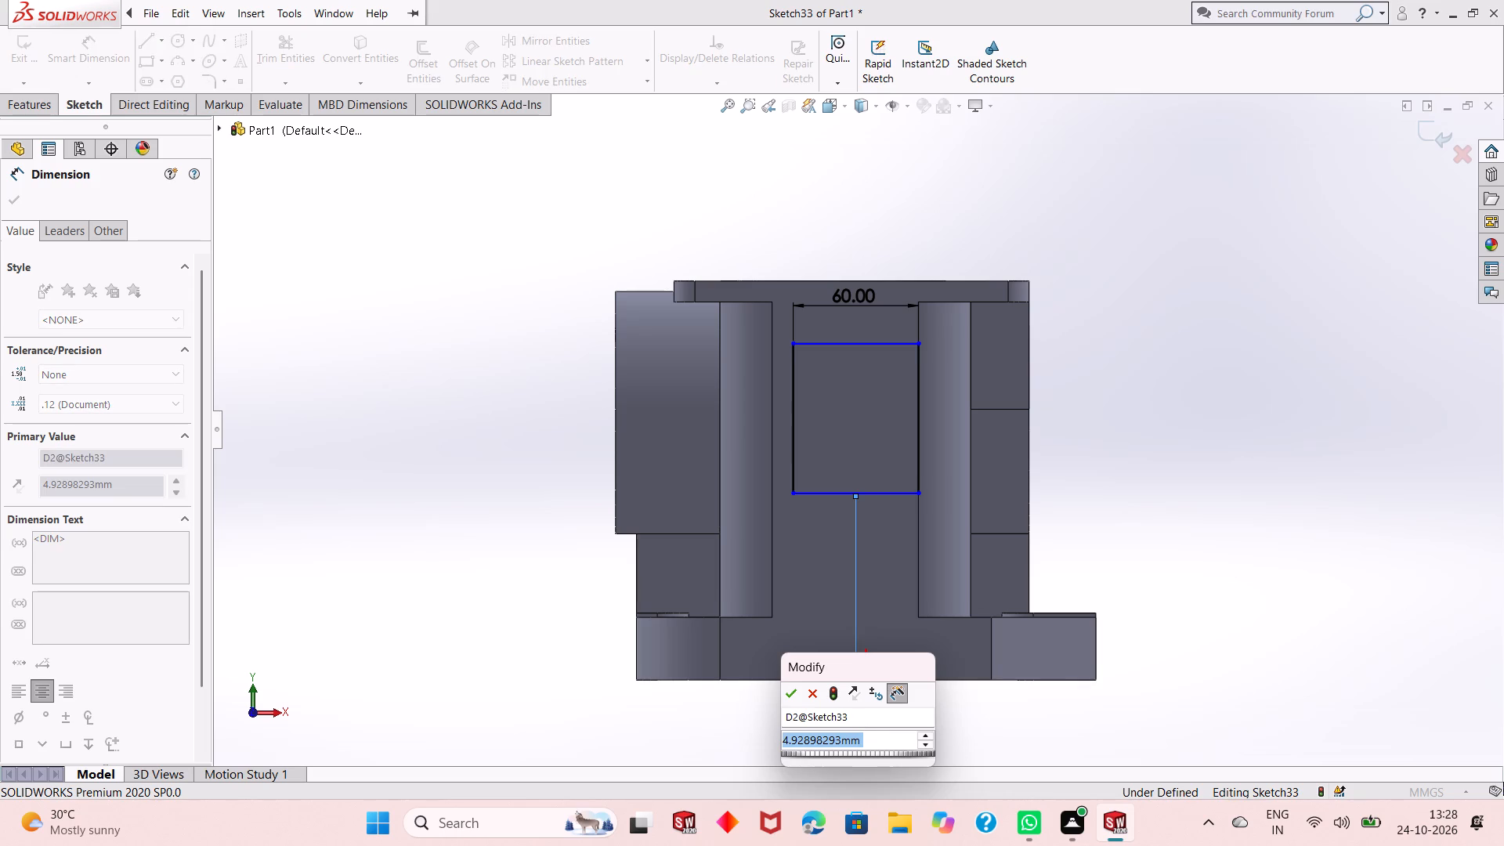
pyautogui.press('8')
pyautogui.press('Return')
pyautogui.doubleClick(858, 718)
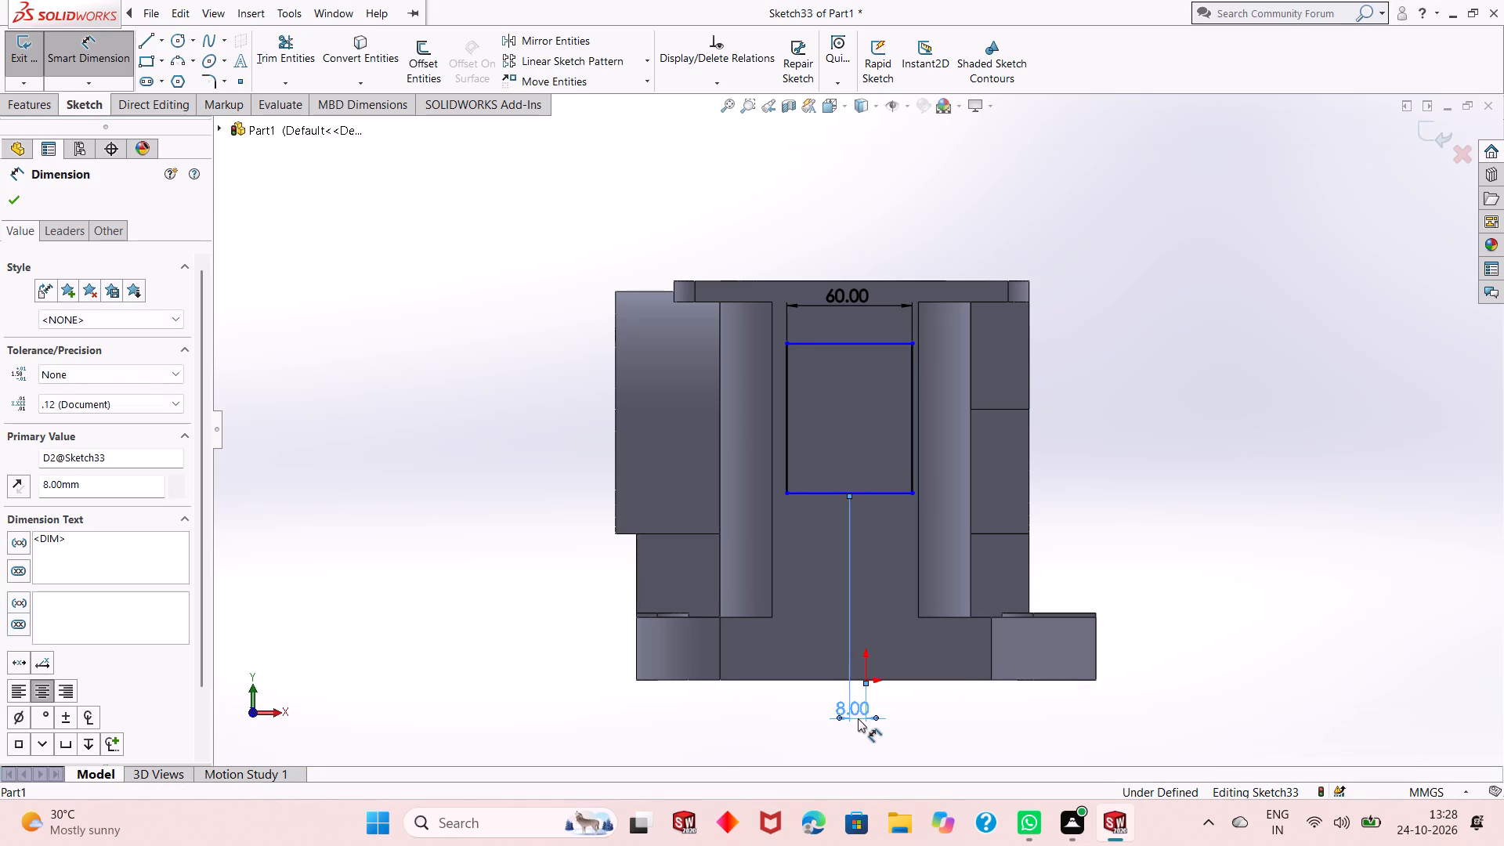
pyautogui.write('10')
pyautogui.press('Return')
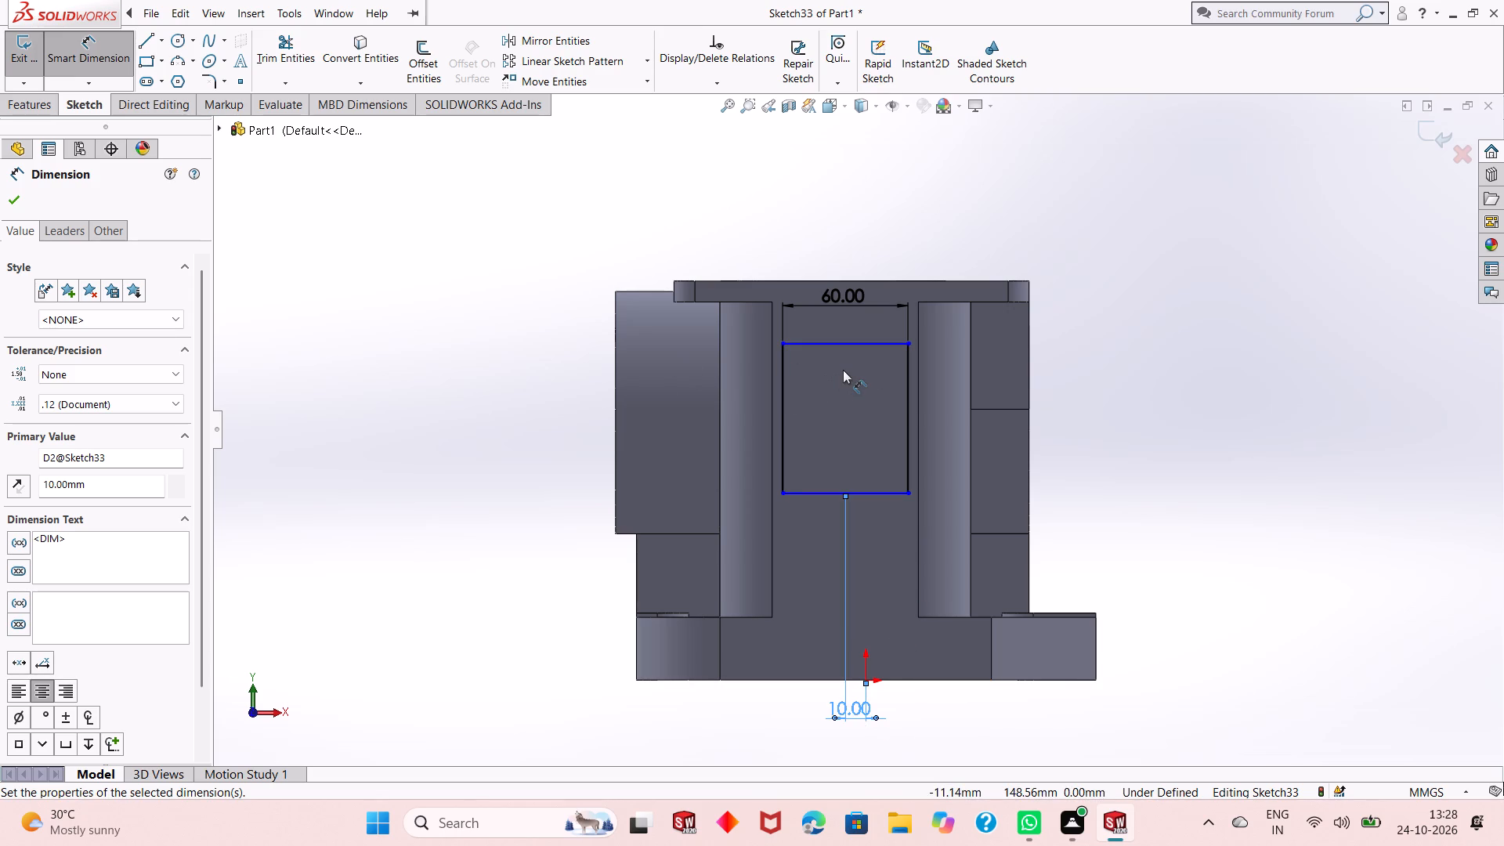
# Dimension the rectangle's bottom edge at a vertical distance of 96 mm from the flange's top edge.
pyautogui.click(885, 492)
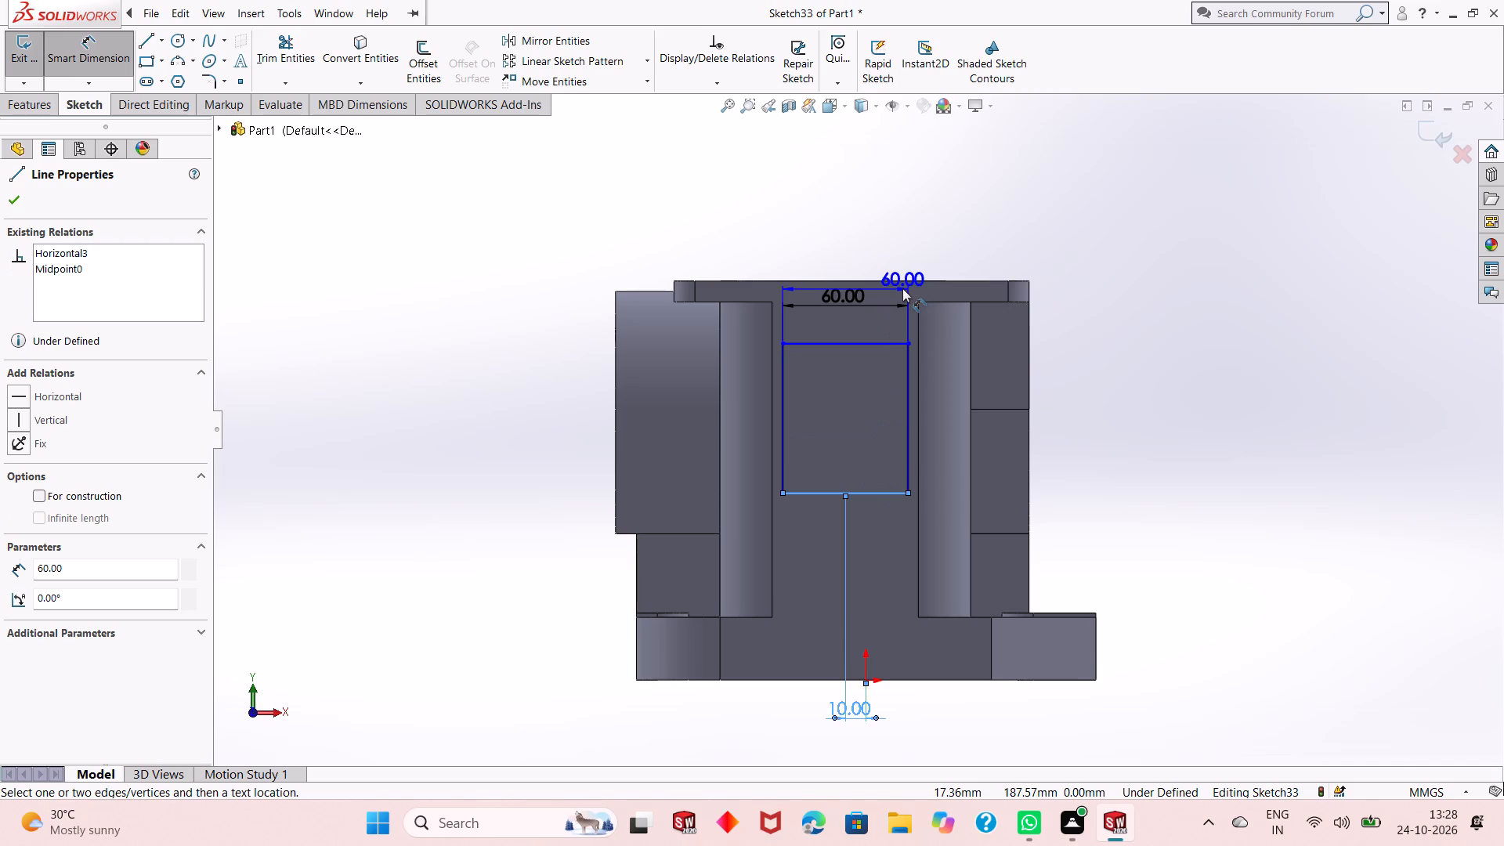
pyautogui.click(900, 280)
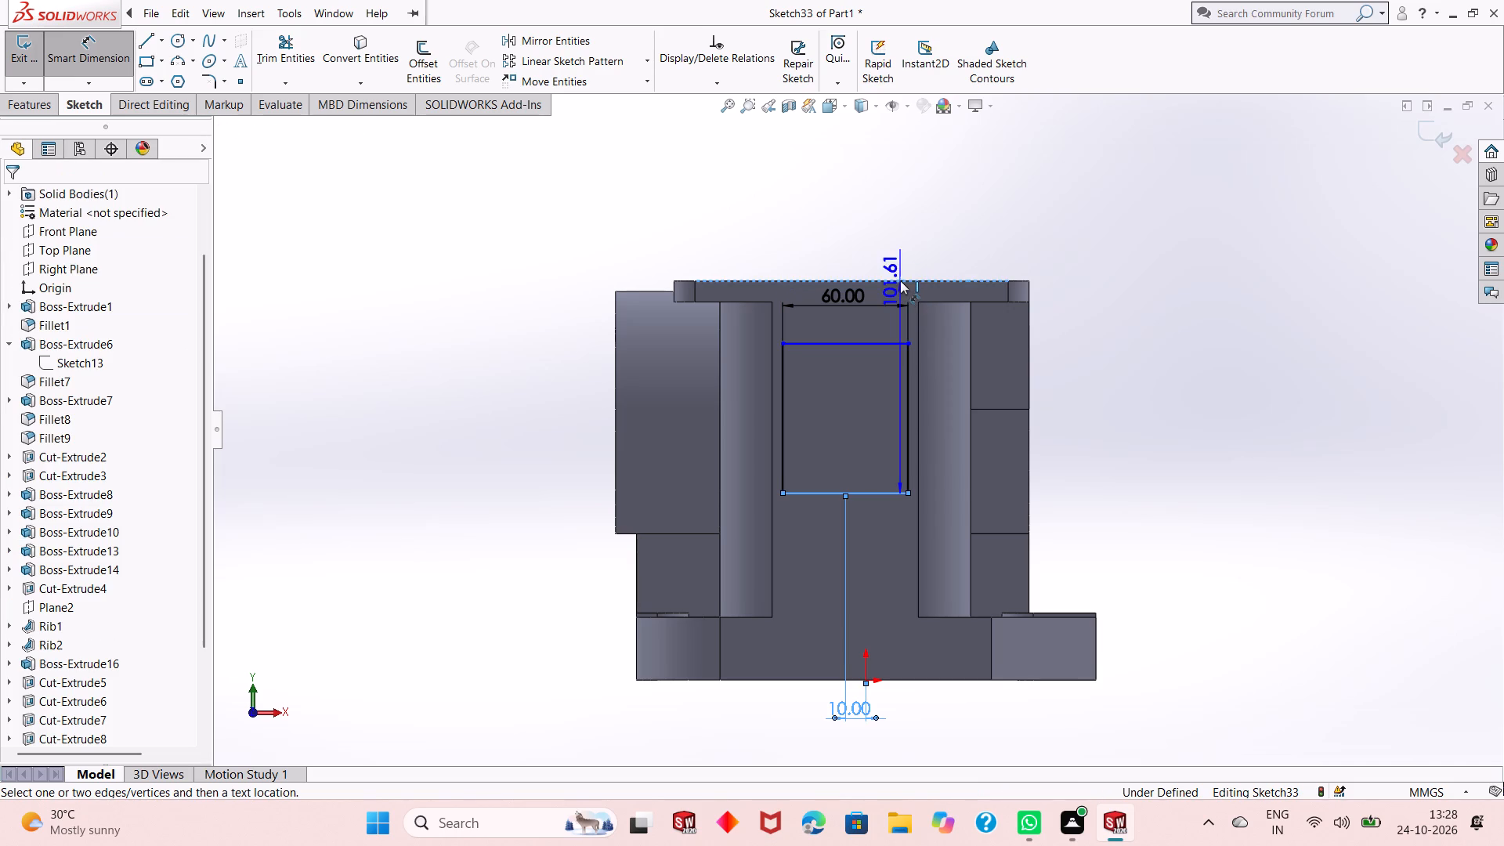
pyautogui.click(1197, 299)
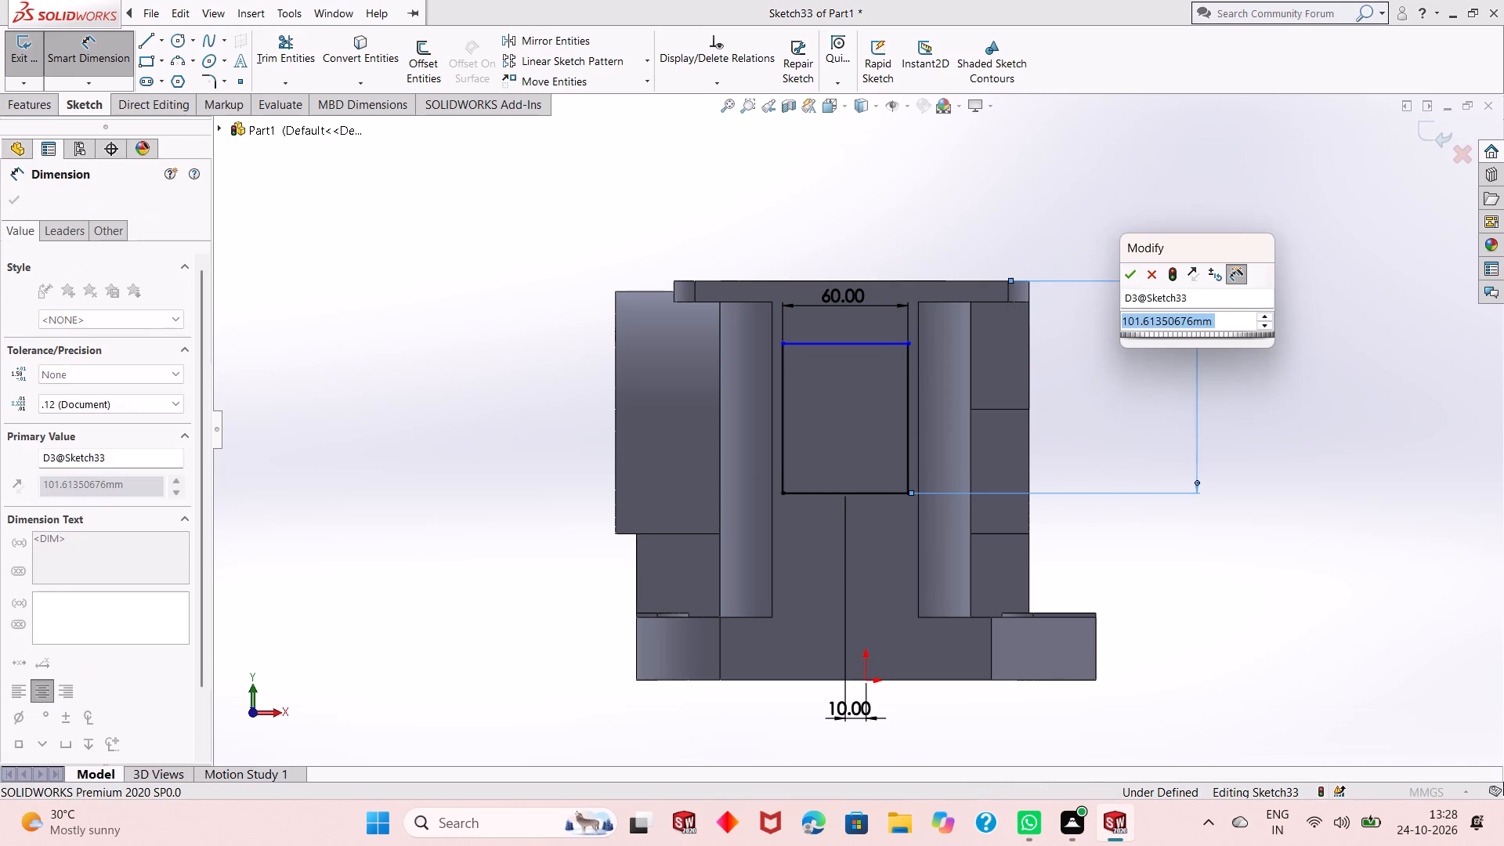
pyautogui.write('90')
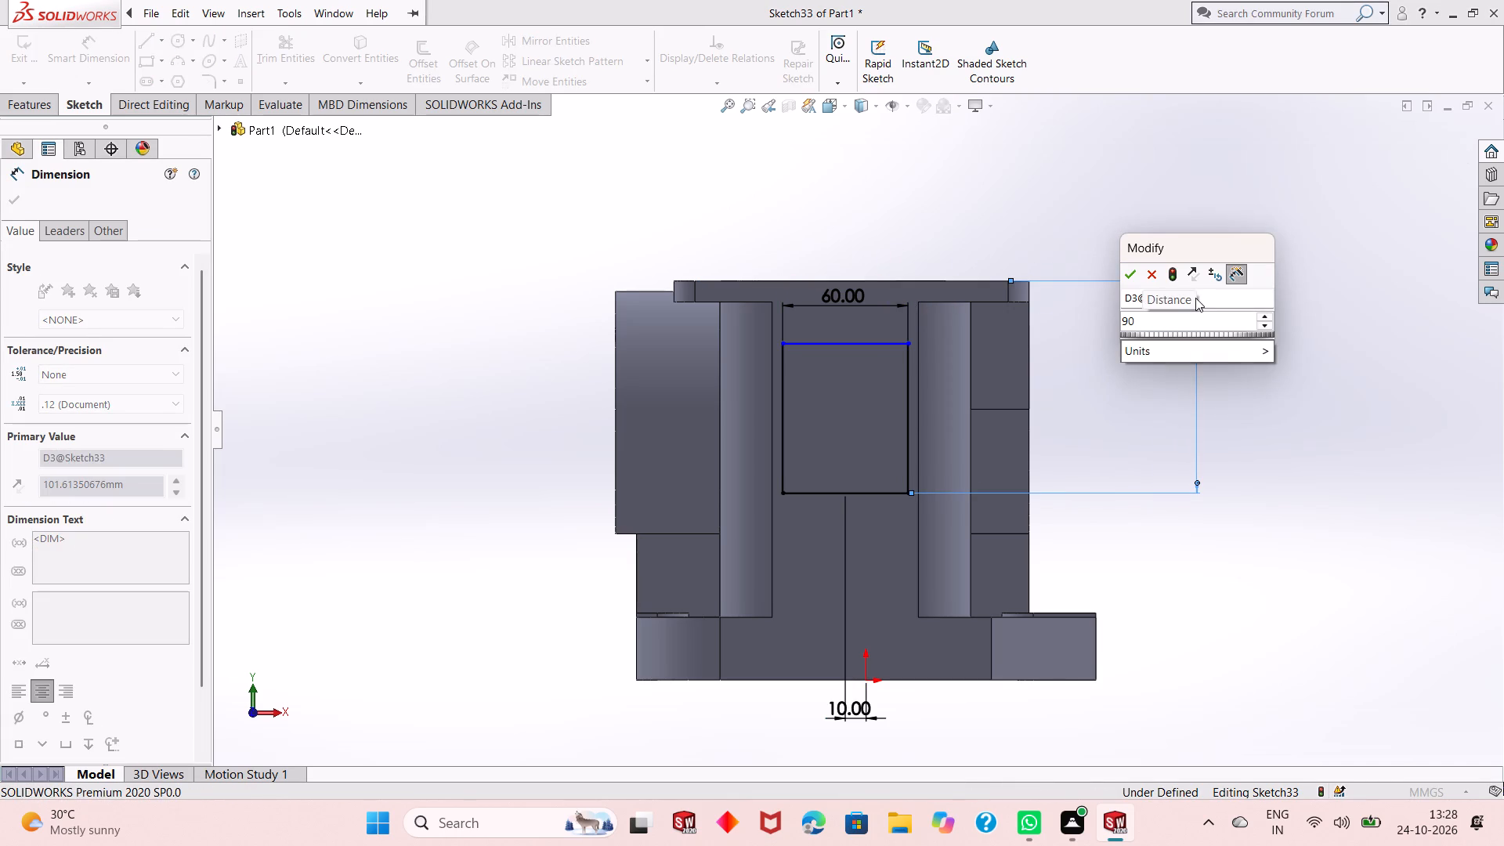
pyautogui.press('BackSpace')
pyautogui.press('6')
pyautogui.press('Return')
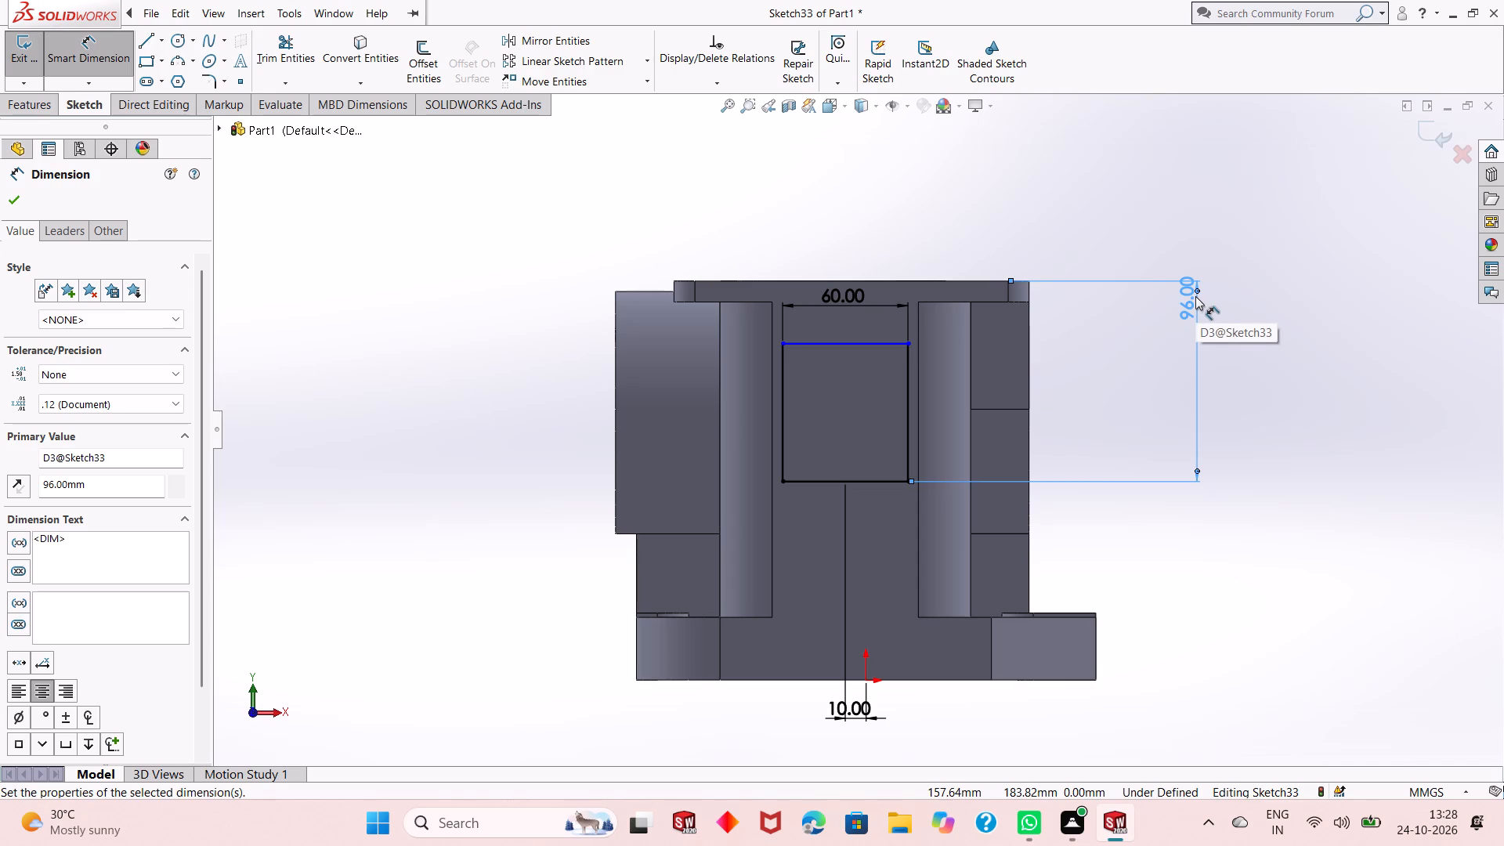
# Dimension the rectangle's vertical side to a height of 70 mm and finish dimensioning.
pyautogui.click(912, 421)
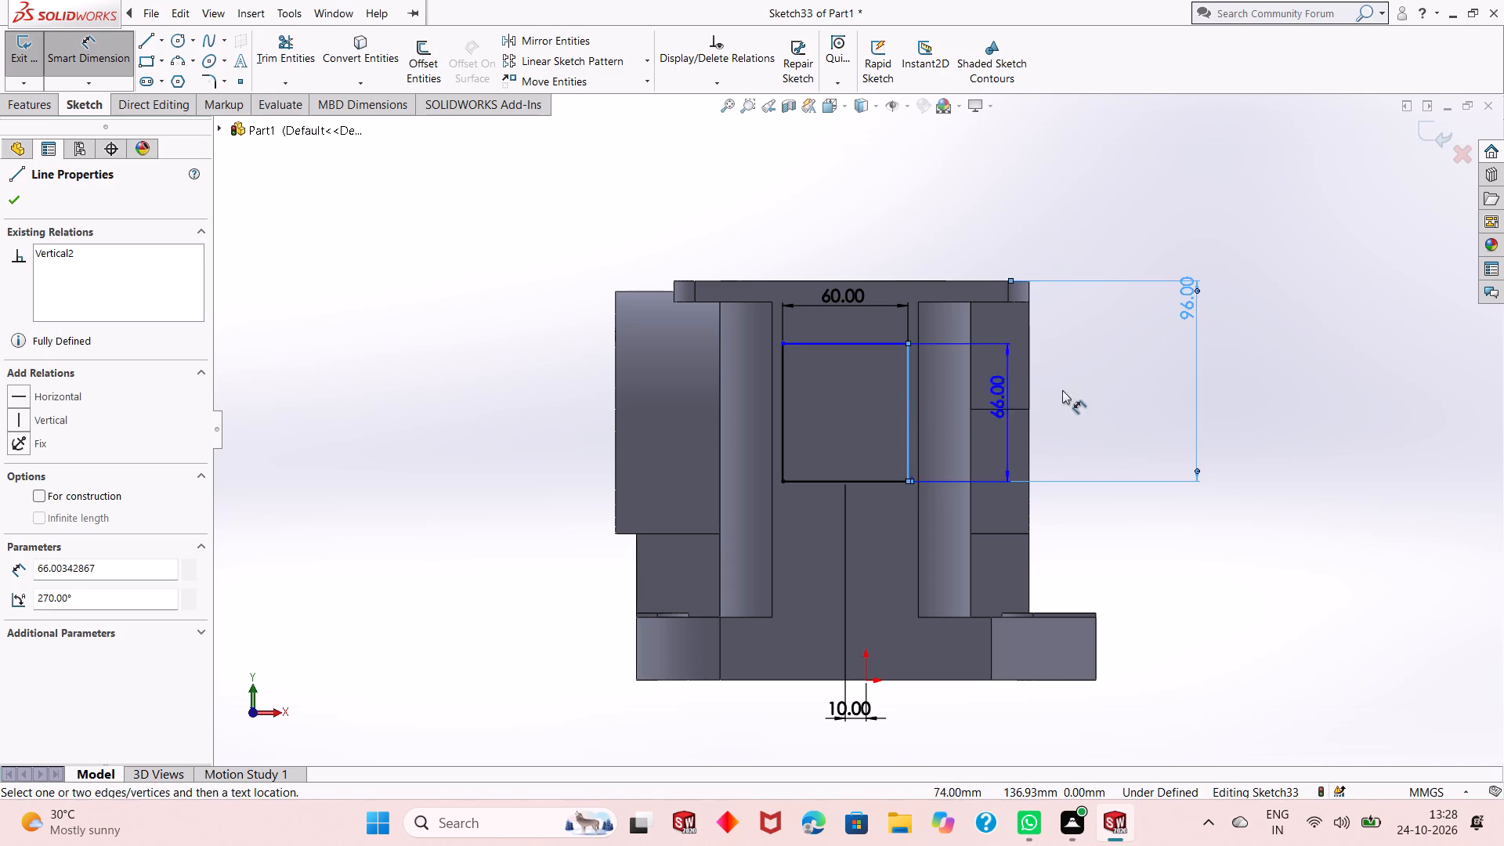
pyautogui.click(1093, 385)
pyautogui.write('70')
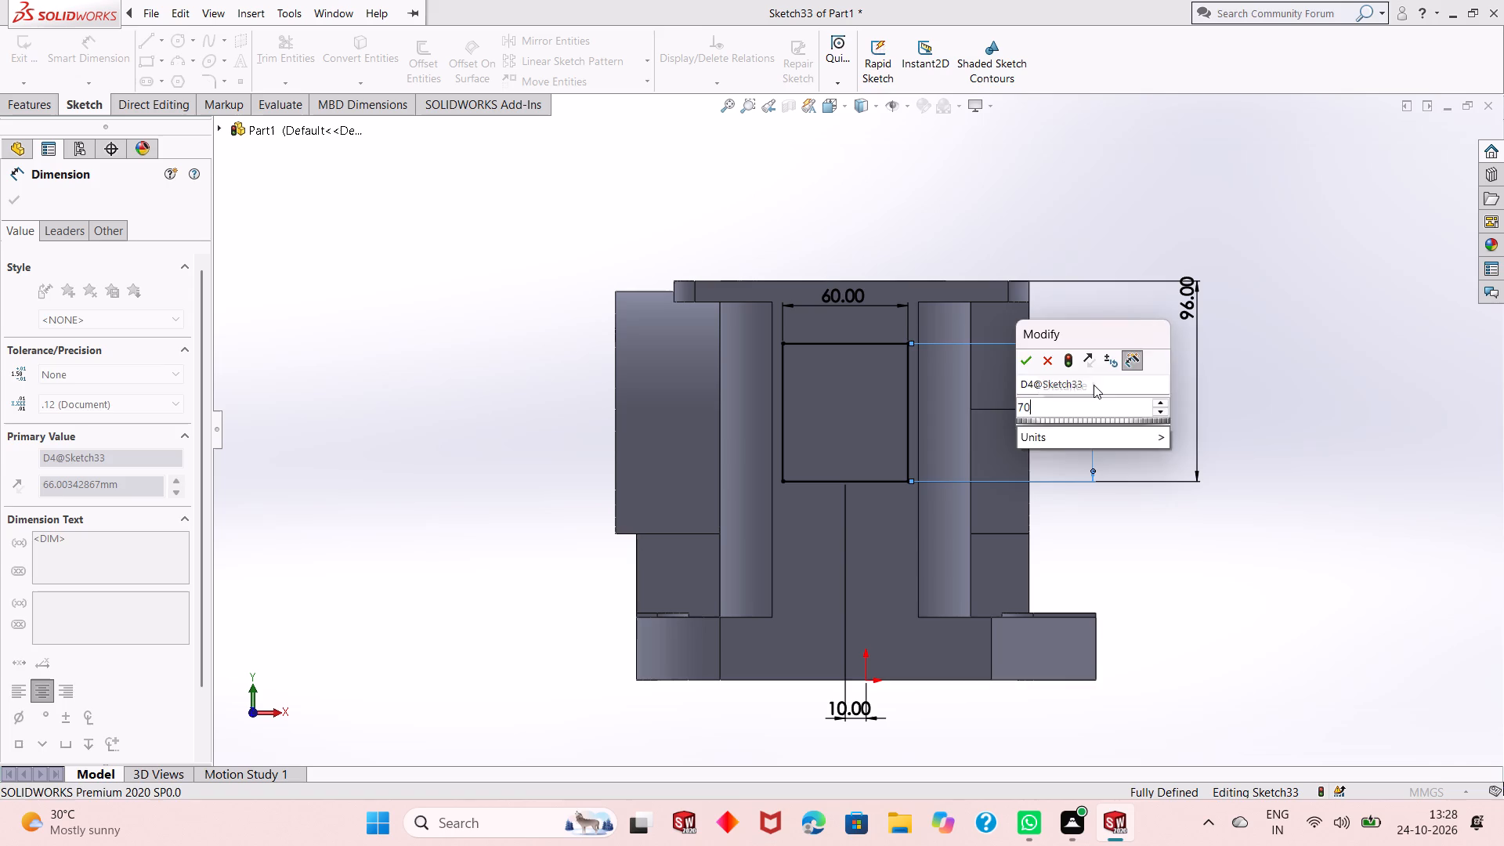
pyautogui.press('Return')
pyautogui.rightClick(1122, 187)
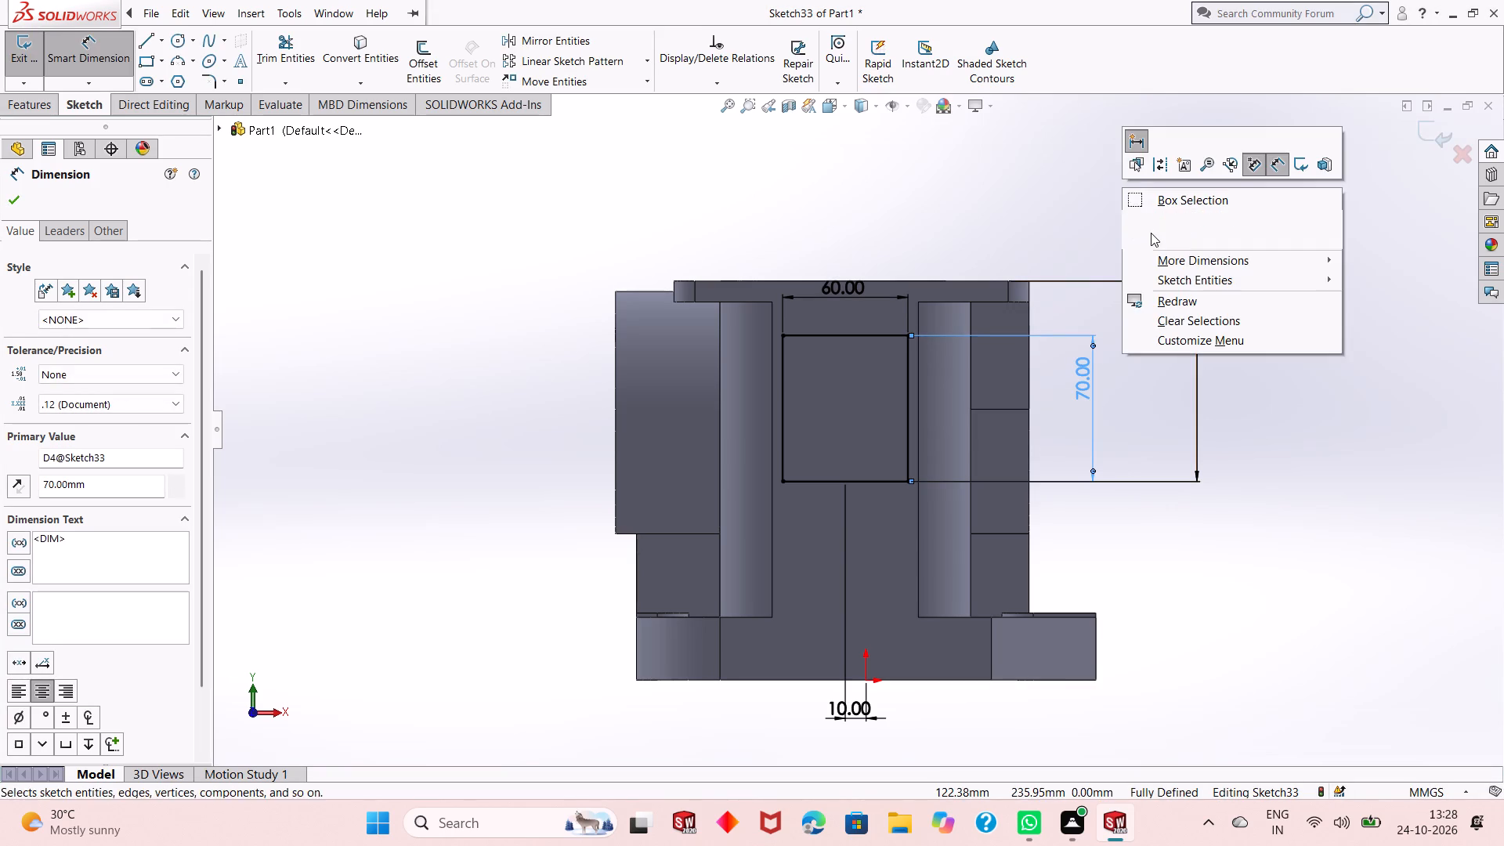
pyautogui.click(1151, 234)
# Cut-extrude the 60 × 70 mm rectangle into the side wall with a blind depth of 10 mm.
pyautogui.click(37, 108)
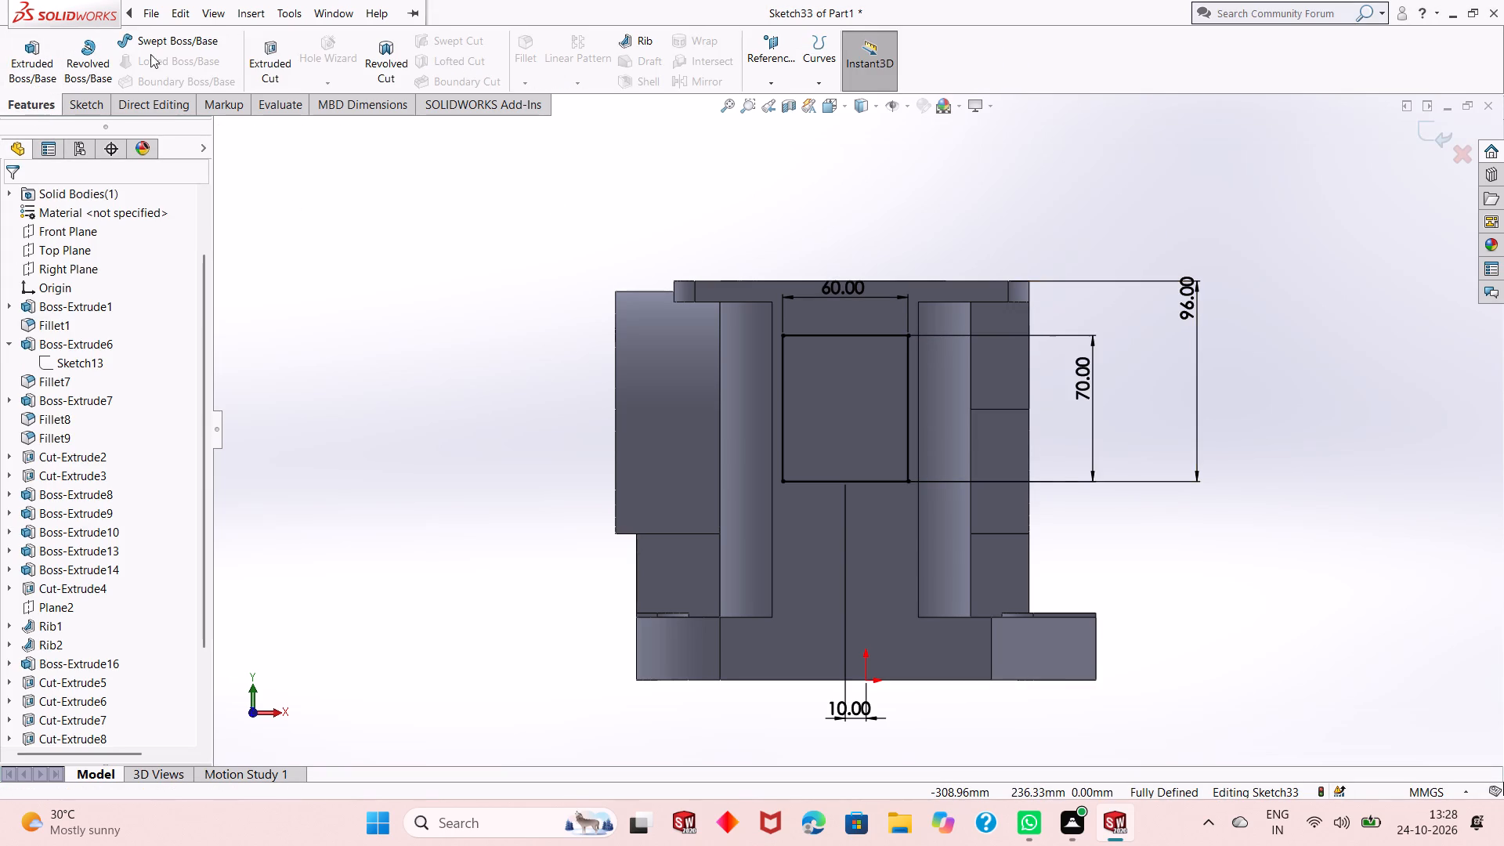
pyautogui.click(274, 55)
pyautogui.moveTo(654, 343); pyautogui.dragTo(710, 316, button='middle')
pyautogui.doubleClick(115, 376)
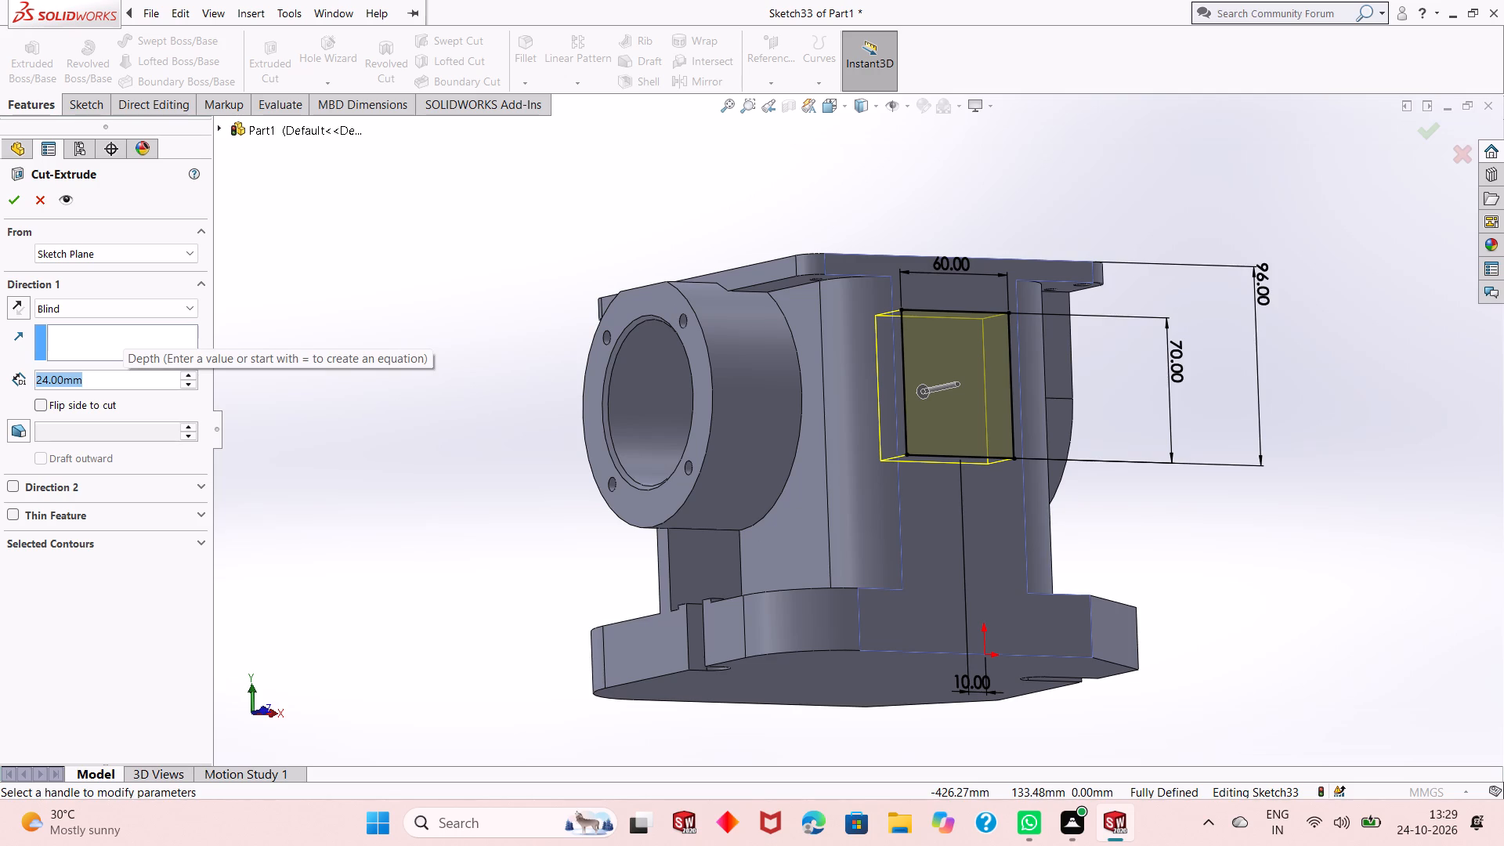
pyautogui.write('10')
pyautogui.press('Return')
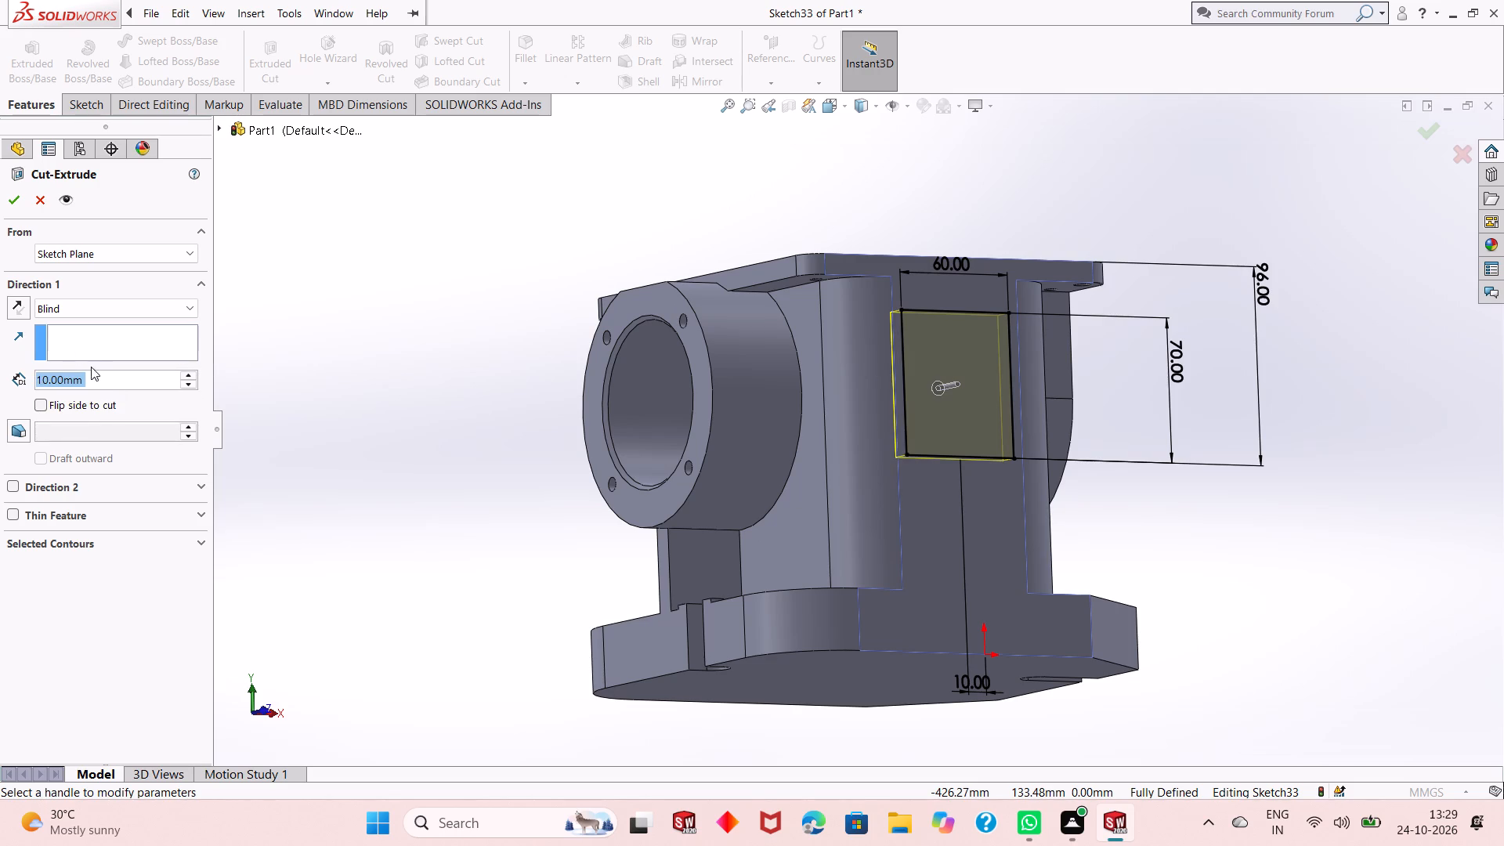
pyautogui.click(17, 197)
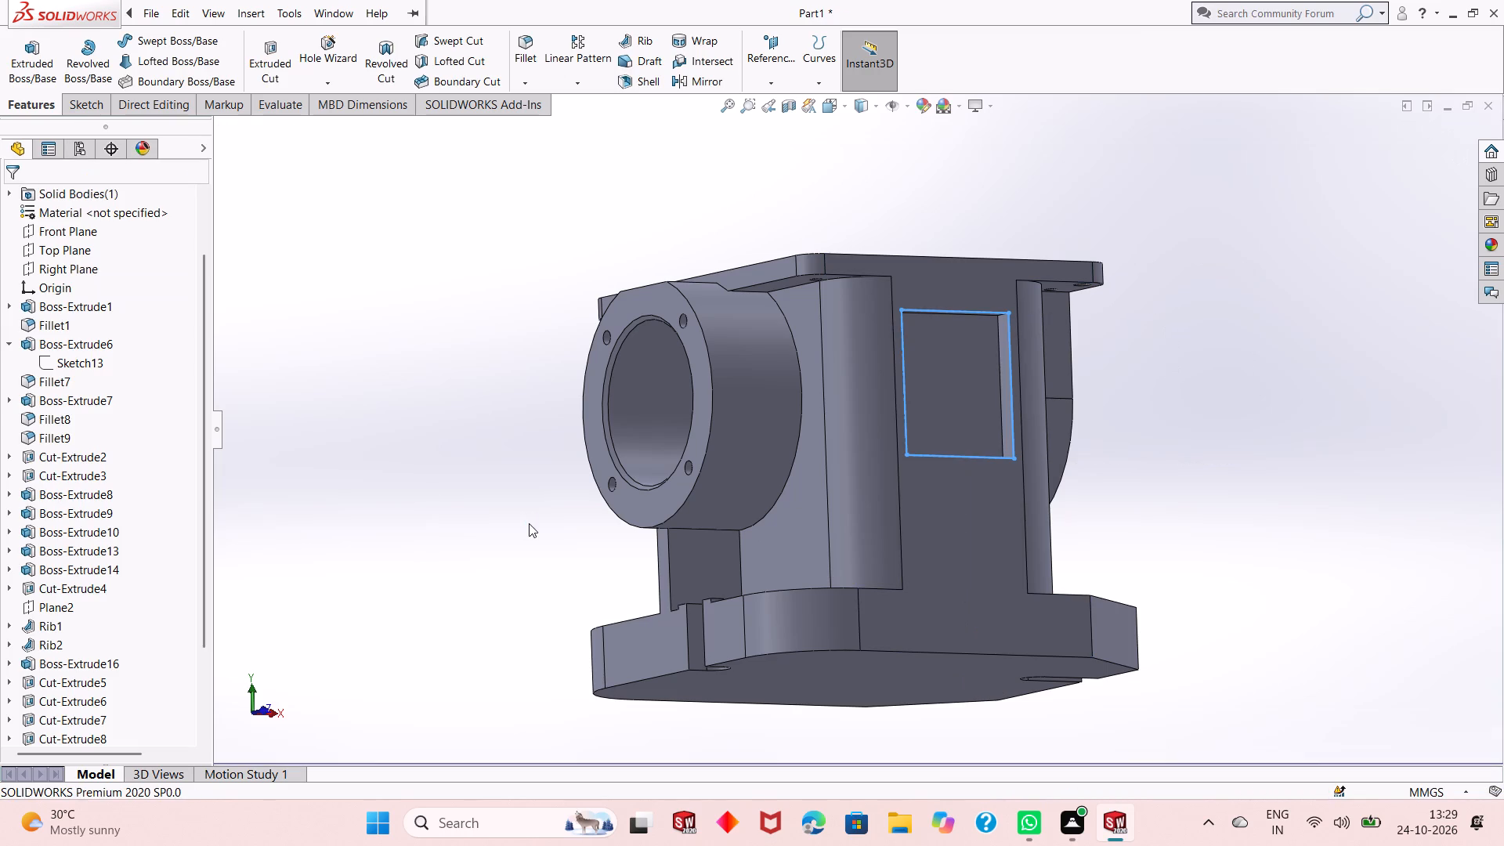
pyautogui.click(543, 500)
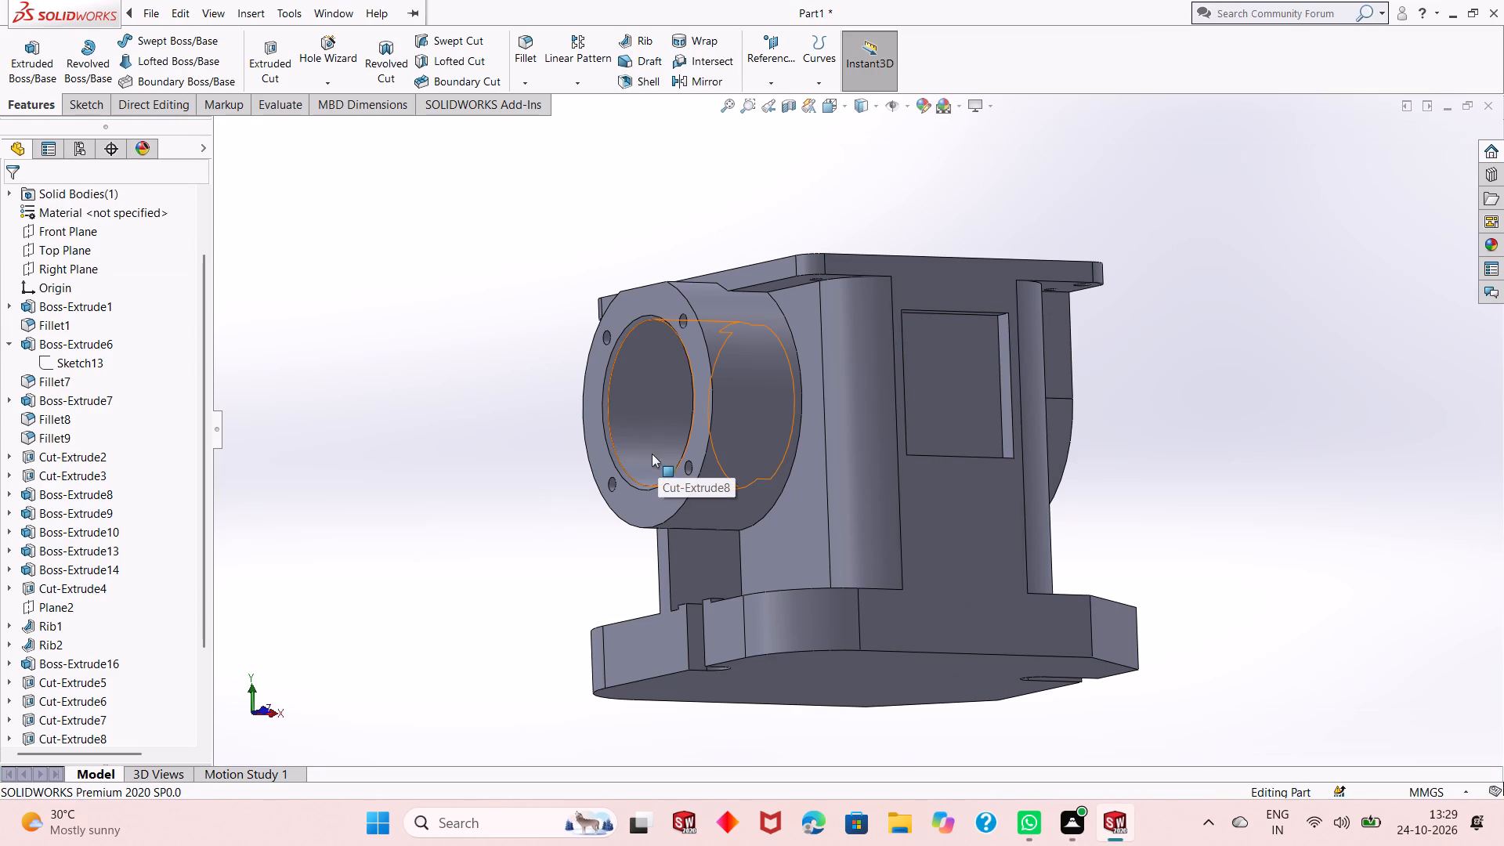
# On the rectangular pocket's floor, sketch a center rectangle about 35 mm wide and 48.7 mm tall from the pocket's middle.
pyautogui.moveTo(930, 374); pyautogui.dragTo(972, 587, button='middle')
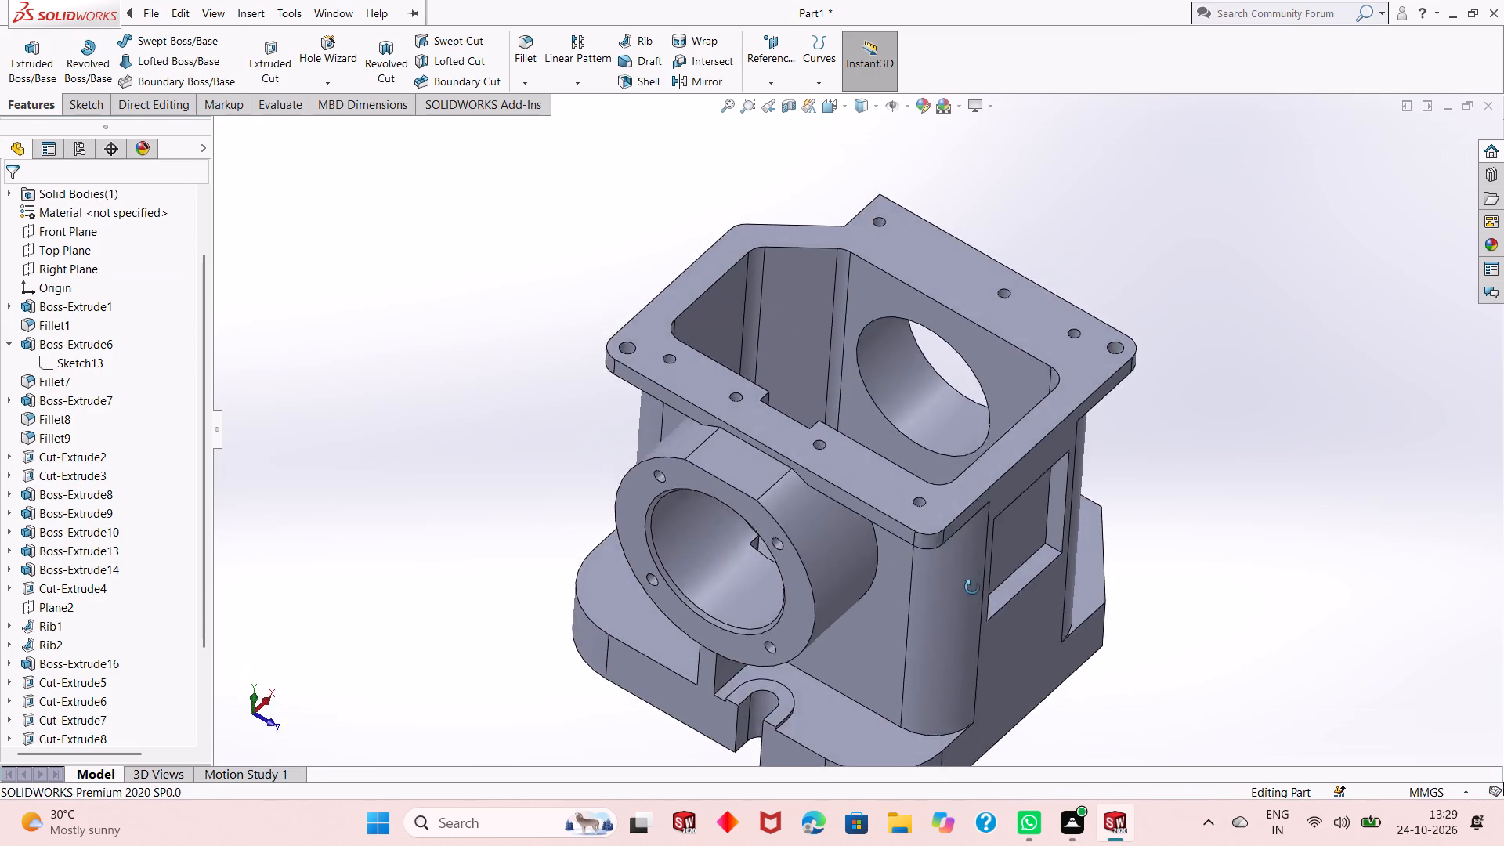
pyautogui.moveTo(972, 587); pyautogui.dragTo(888, 466, button='middle')
pyautogui.click(884, 443)
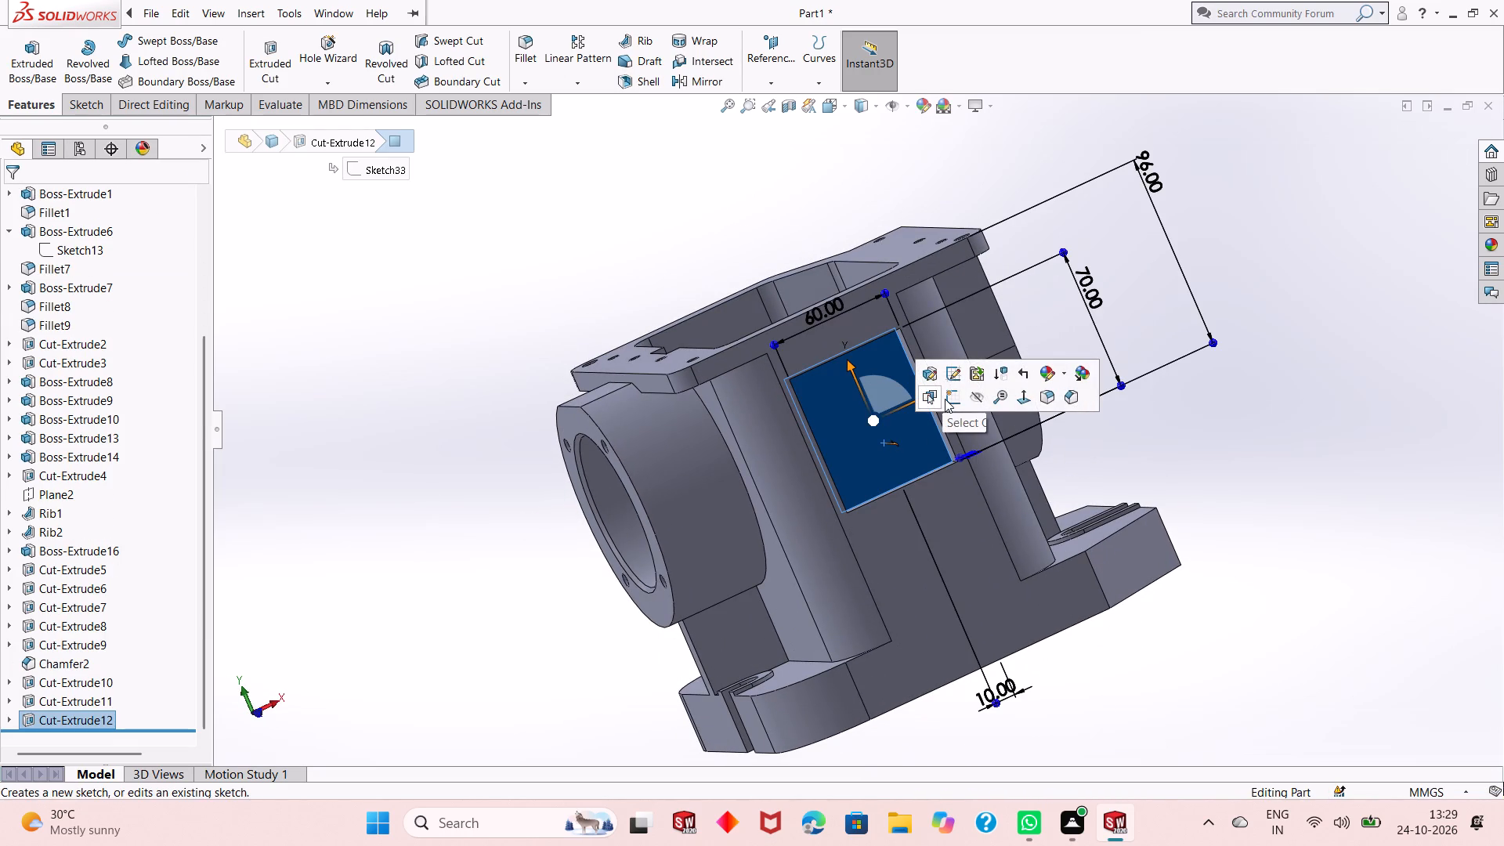
pyautogui.click(949, 399)
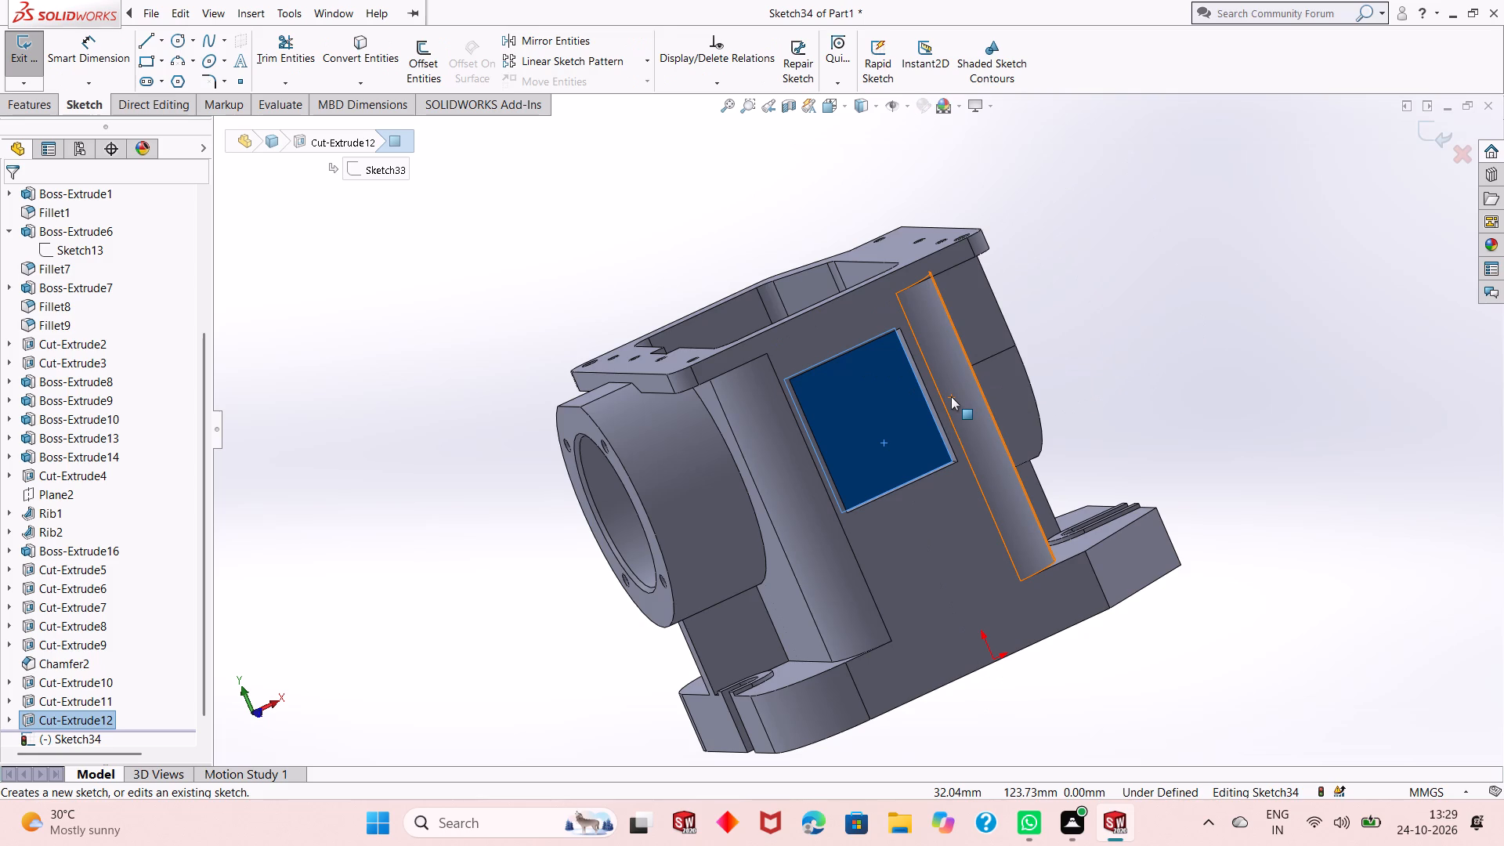
pyautogui.hotkey('ctrl', '8')
pyautogui.press('Escape')
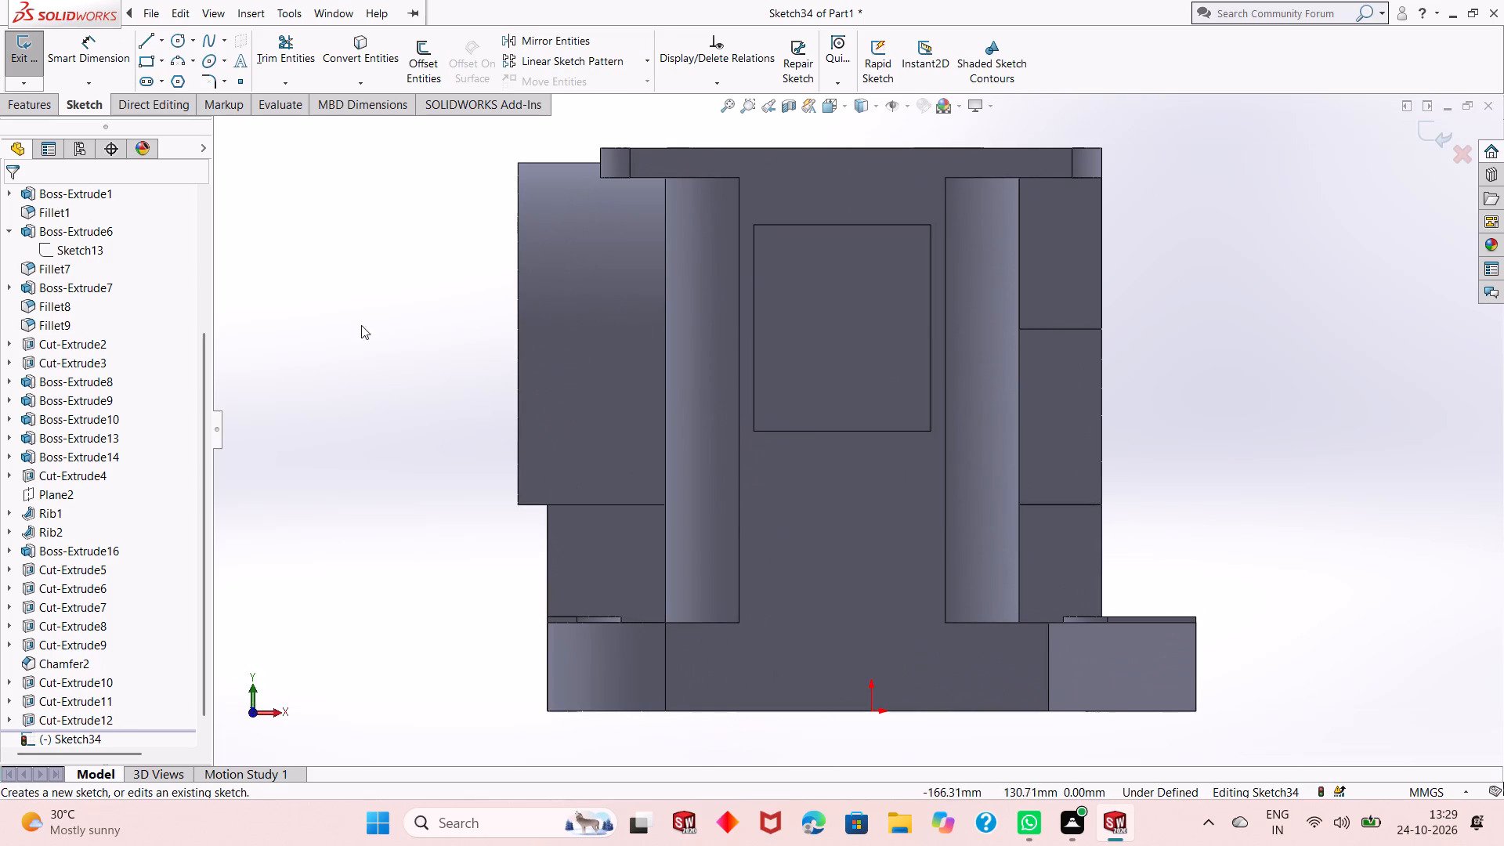
pyautogui.click(160, 63)
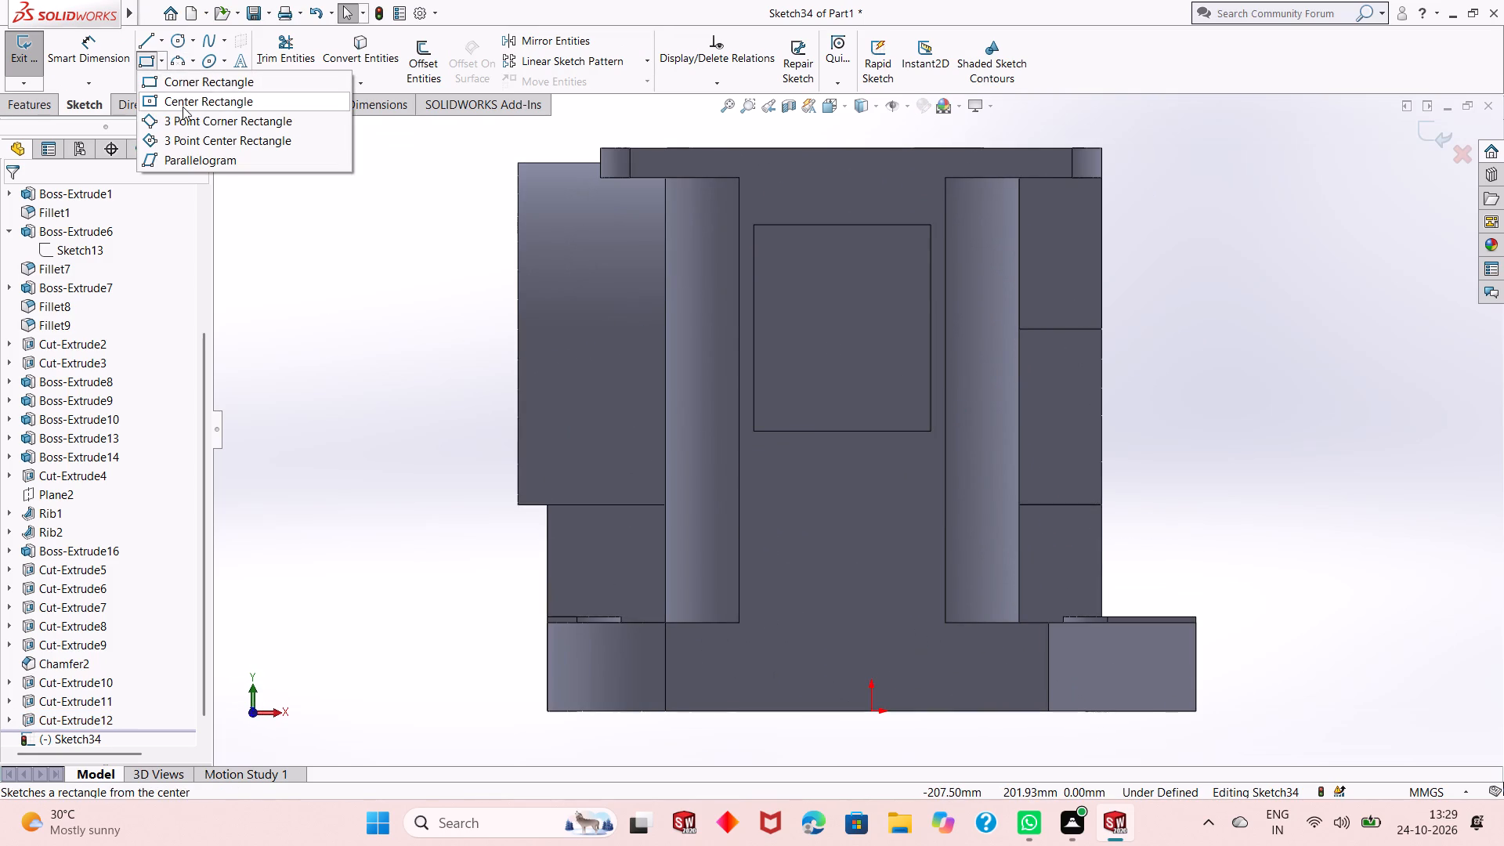
pyautogui.click(183, 107)
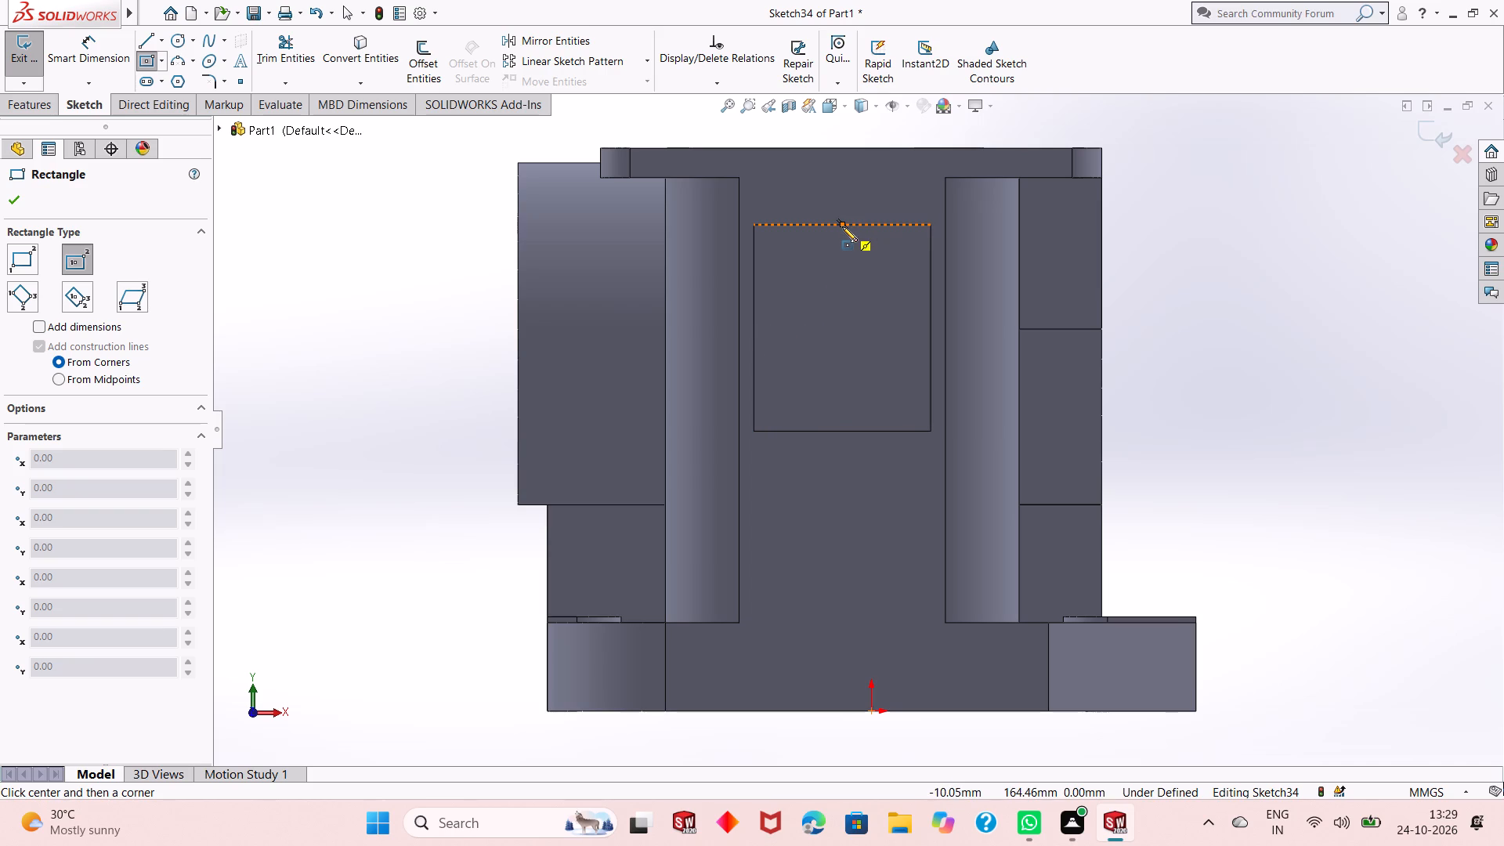
pyautogui.click(842, 326)
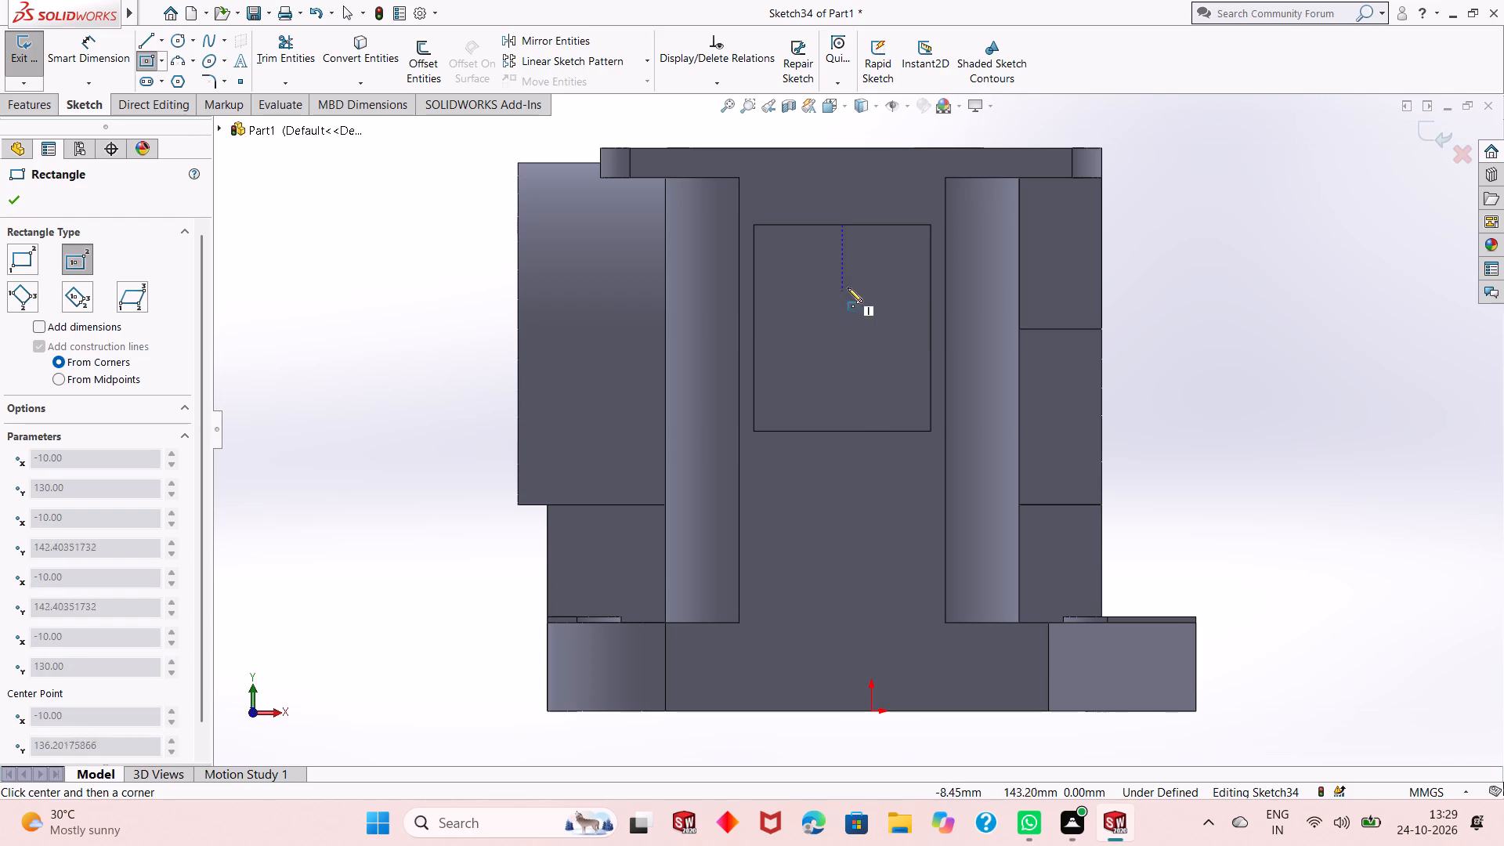
pyautogui.click(894, 256)
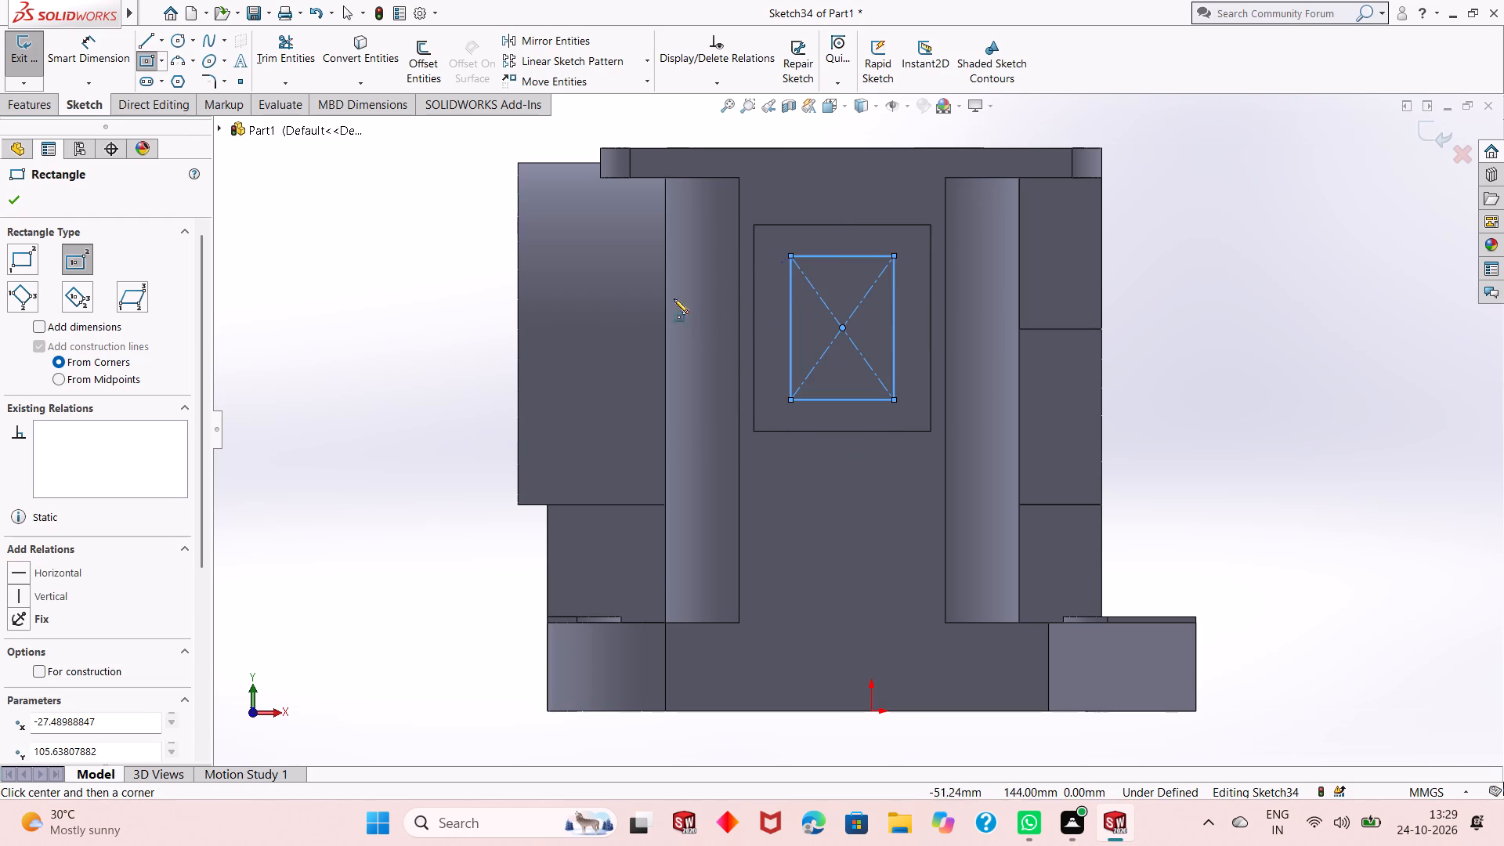
pyautogui.rightClick(362, 266)
pyautogui.click(380, 276)
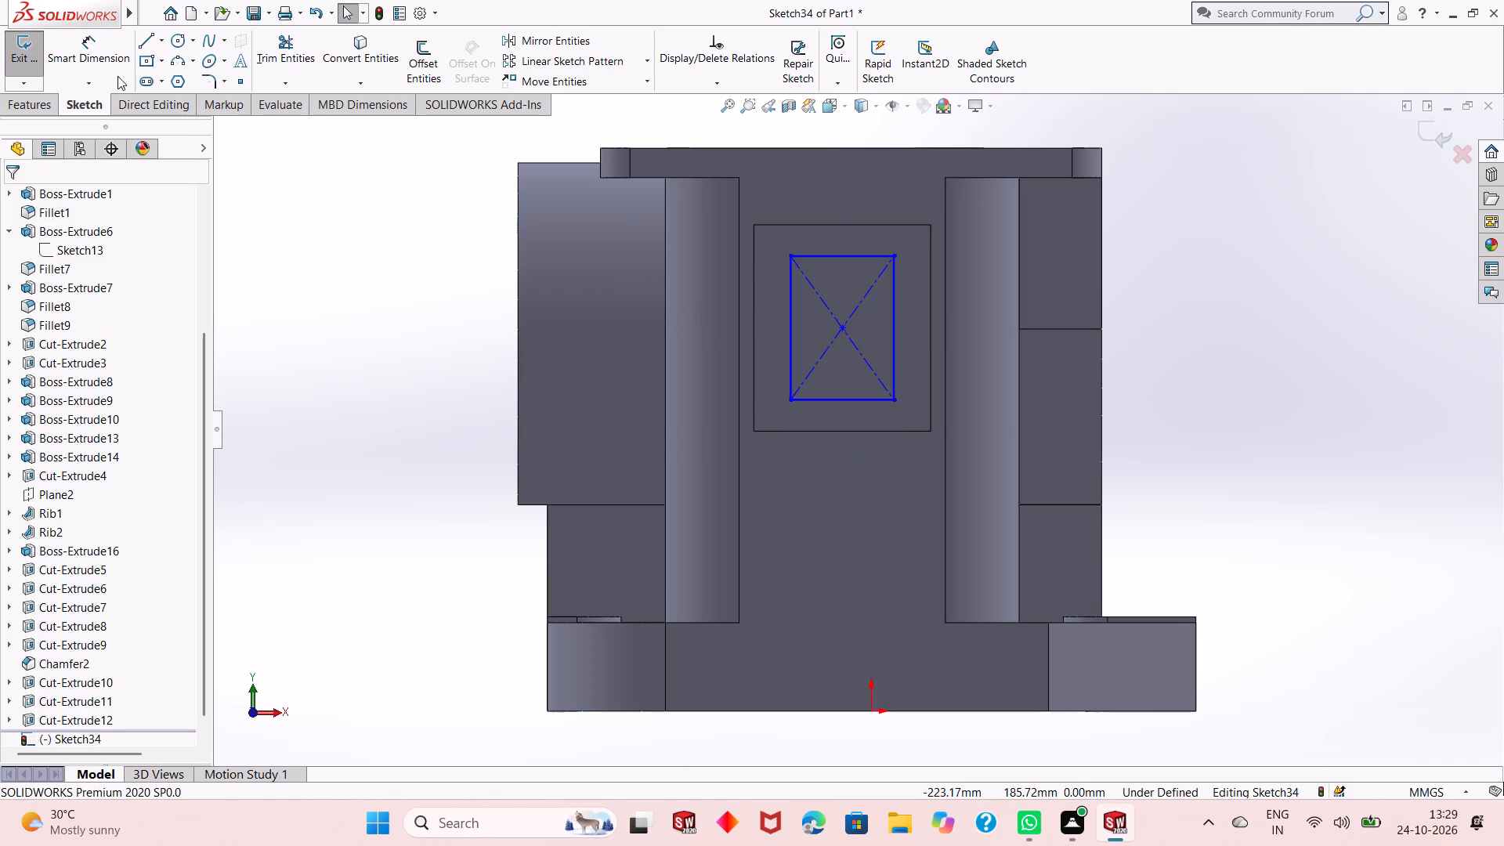
# Dimension the inner rectangle to a width of 40 mm and a height of 50 mm.
pyautogui.click(102, 56)
pyautogui.click(856, 398)
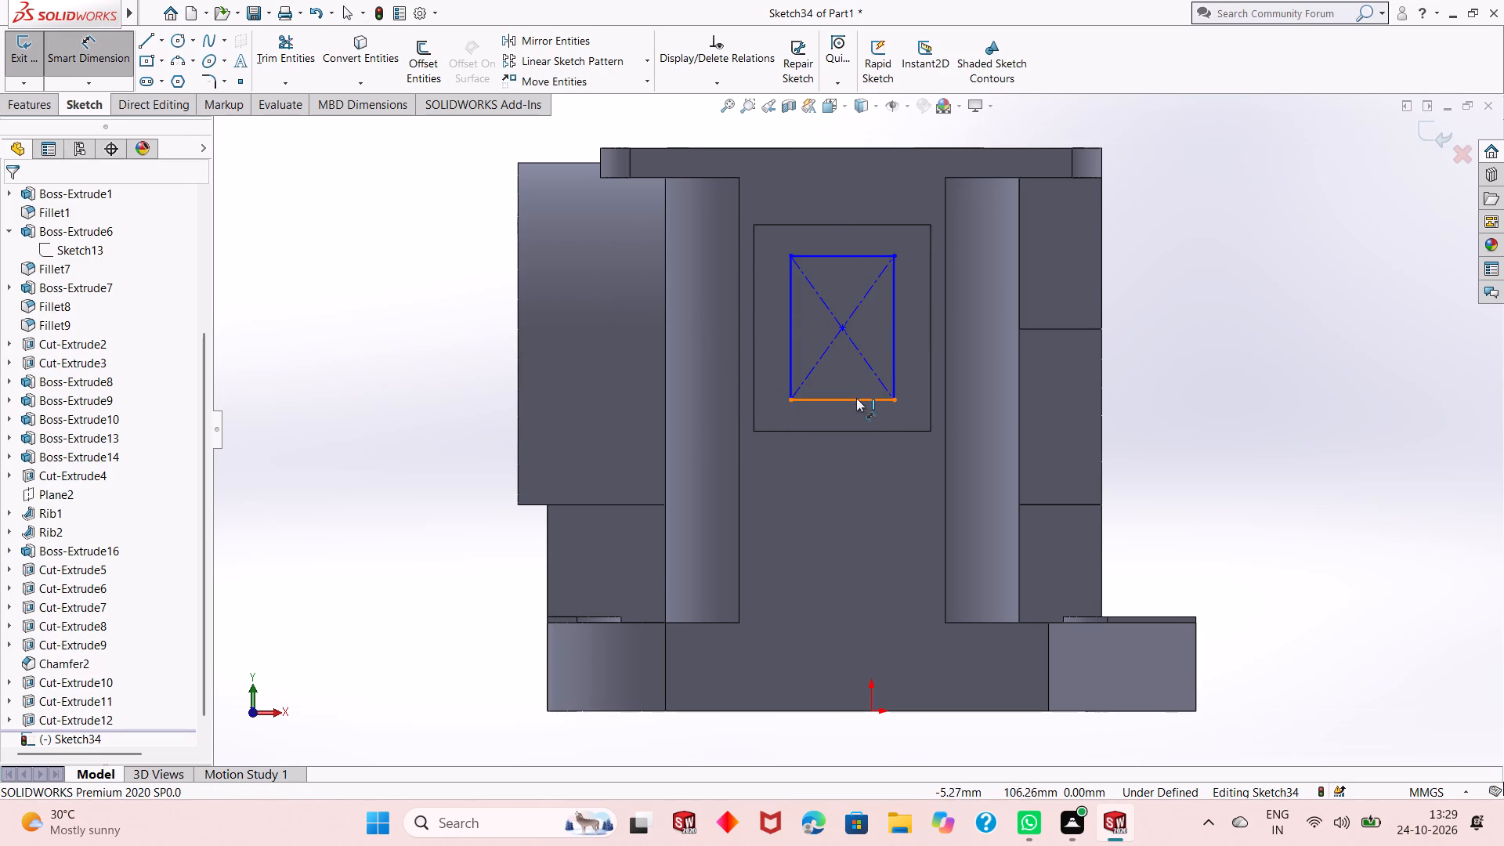
pyautogui.click(840, 487)
pyautogui.write('40')
pyautogui.press('Return')
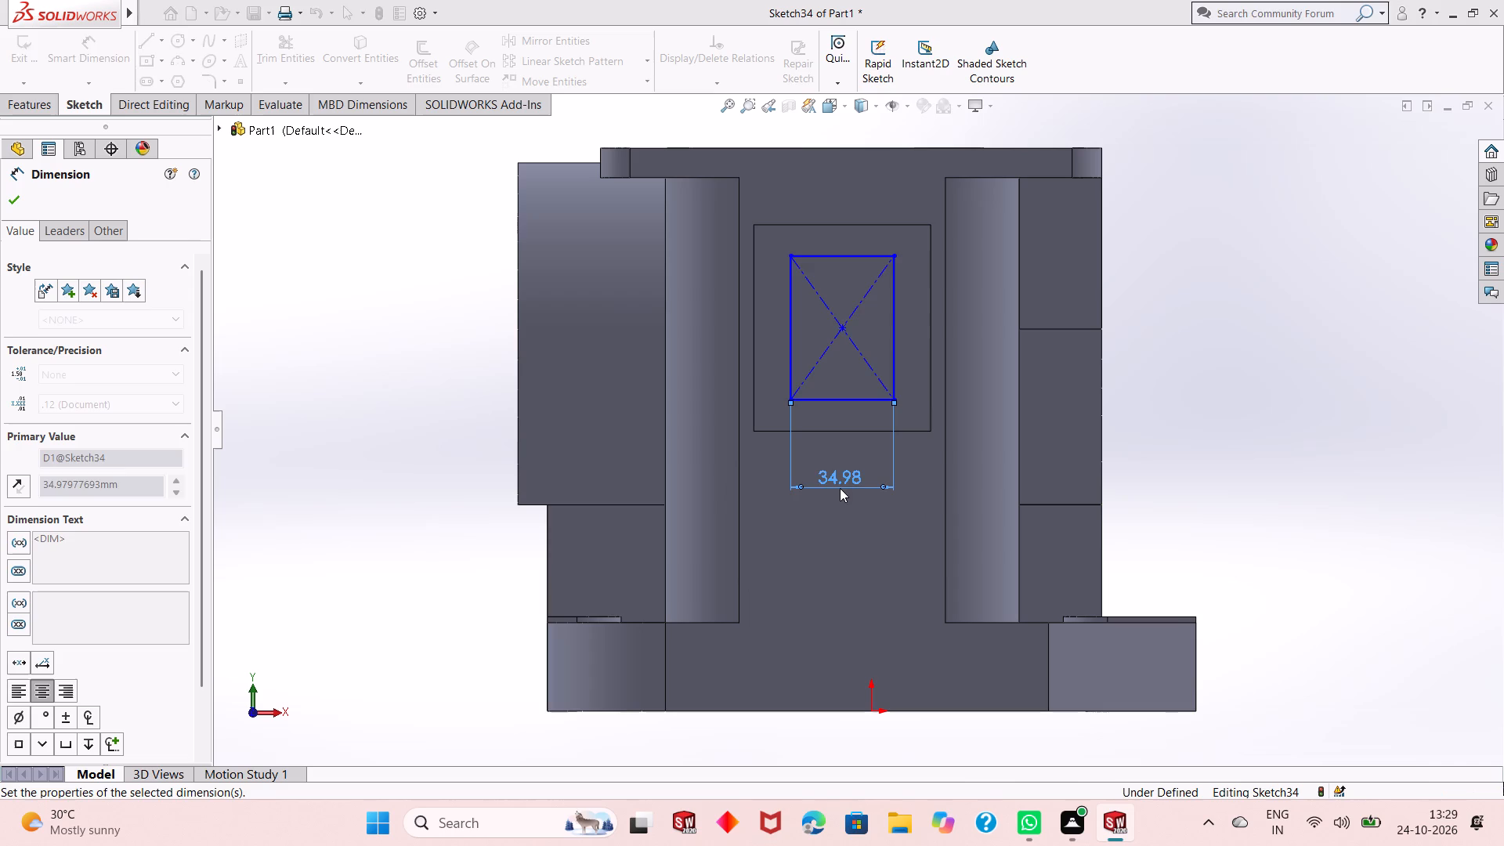
pyautogui.click(895, 302)
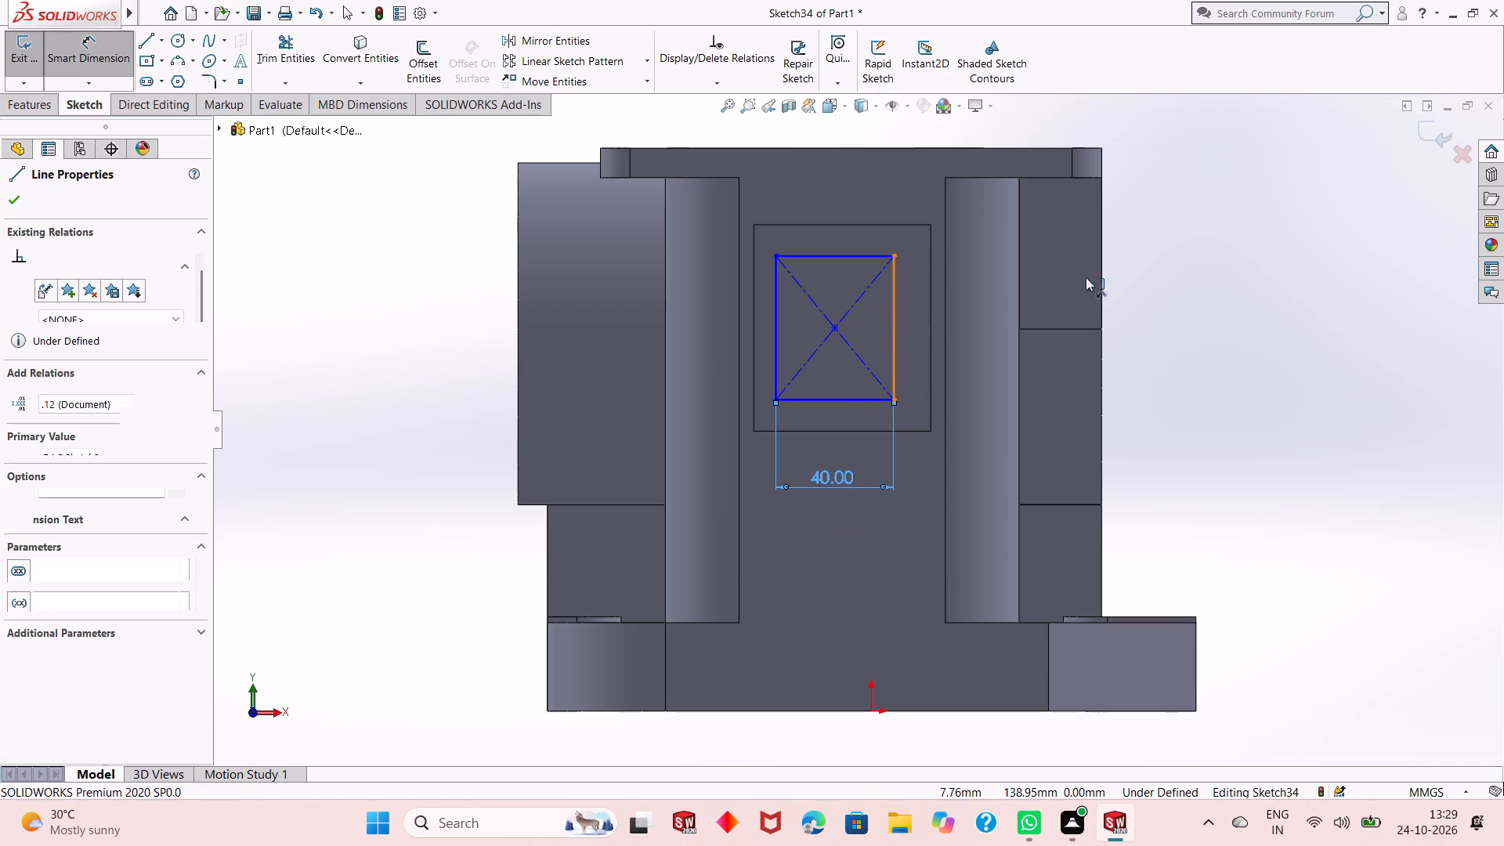
pyautogui.click(1199, 269)
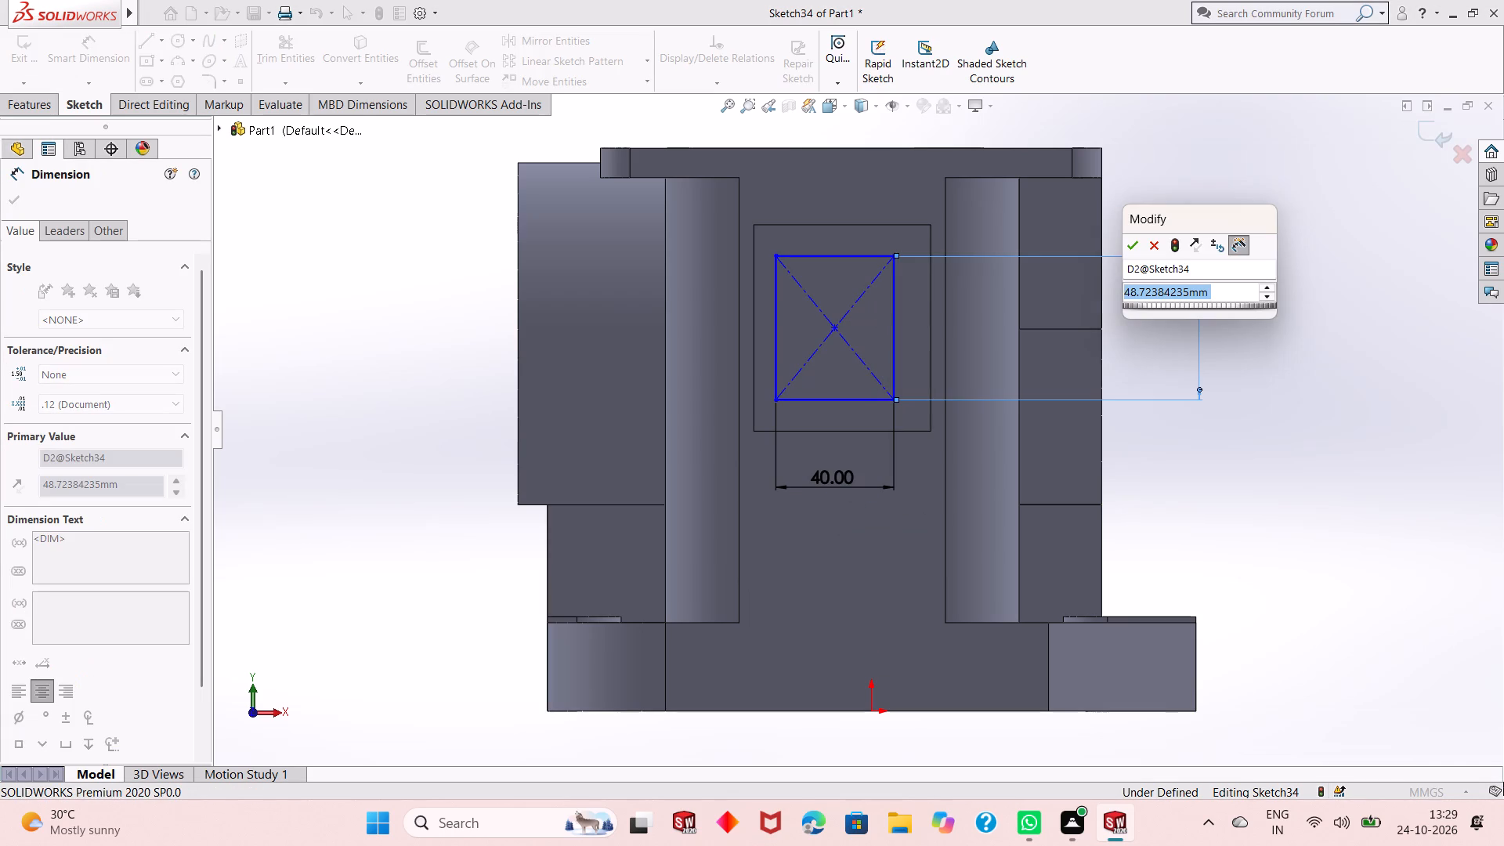
pyautogui.write('50')
pyautogui.press('Return')
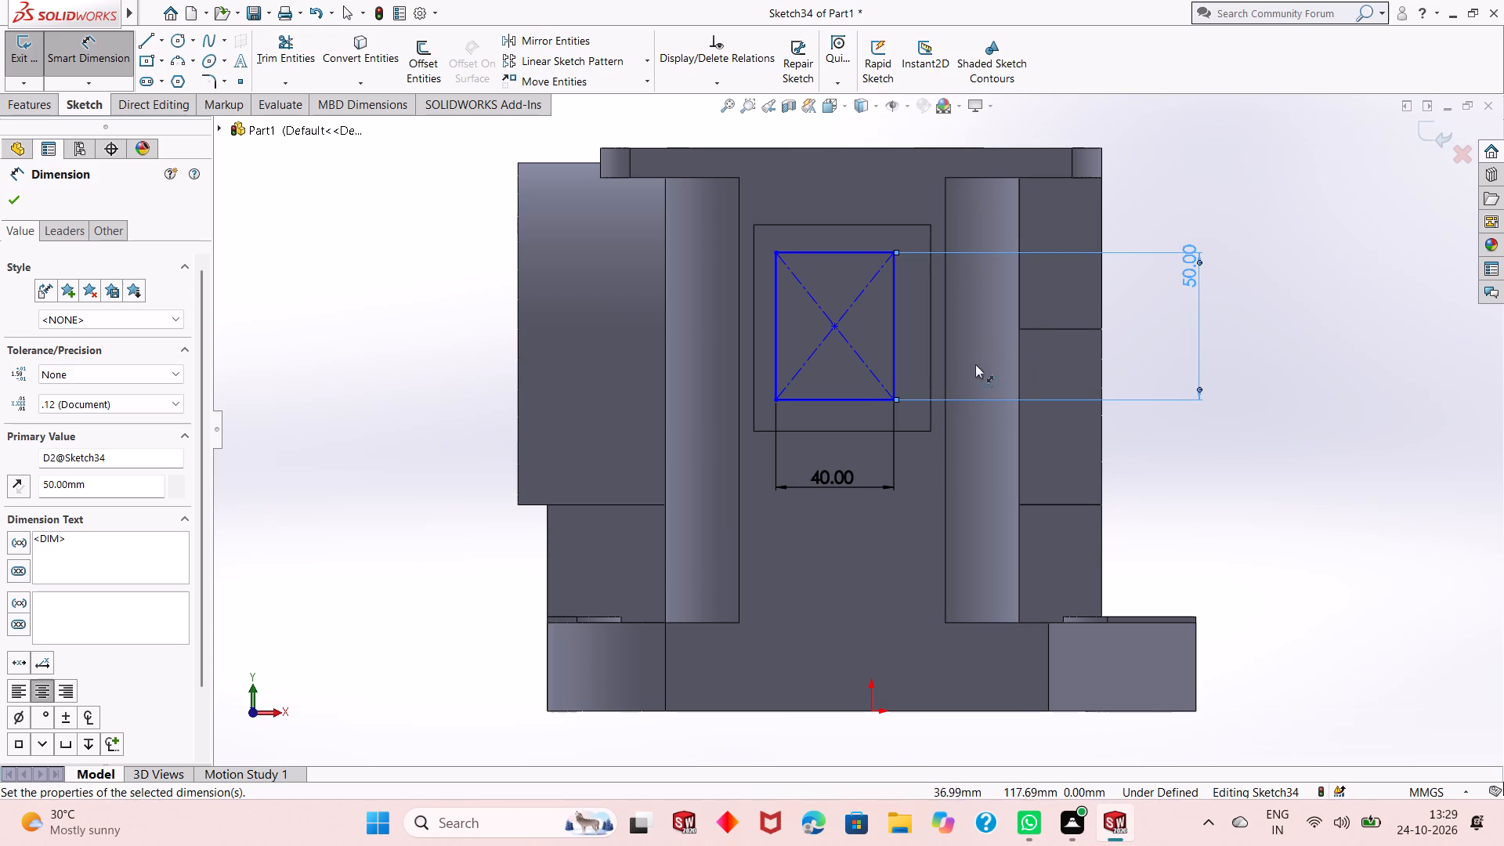
# Locate the inner rectangle with its centre 10 mm horizontally from the origin and its lower edge 10 mm above the pocket's lower edge.
pyautogui.click(835, 324)
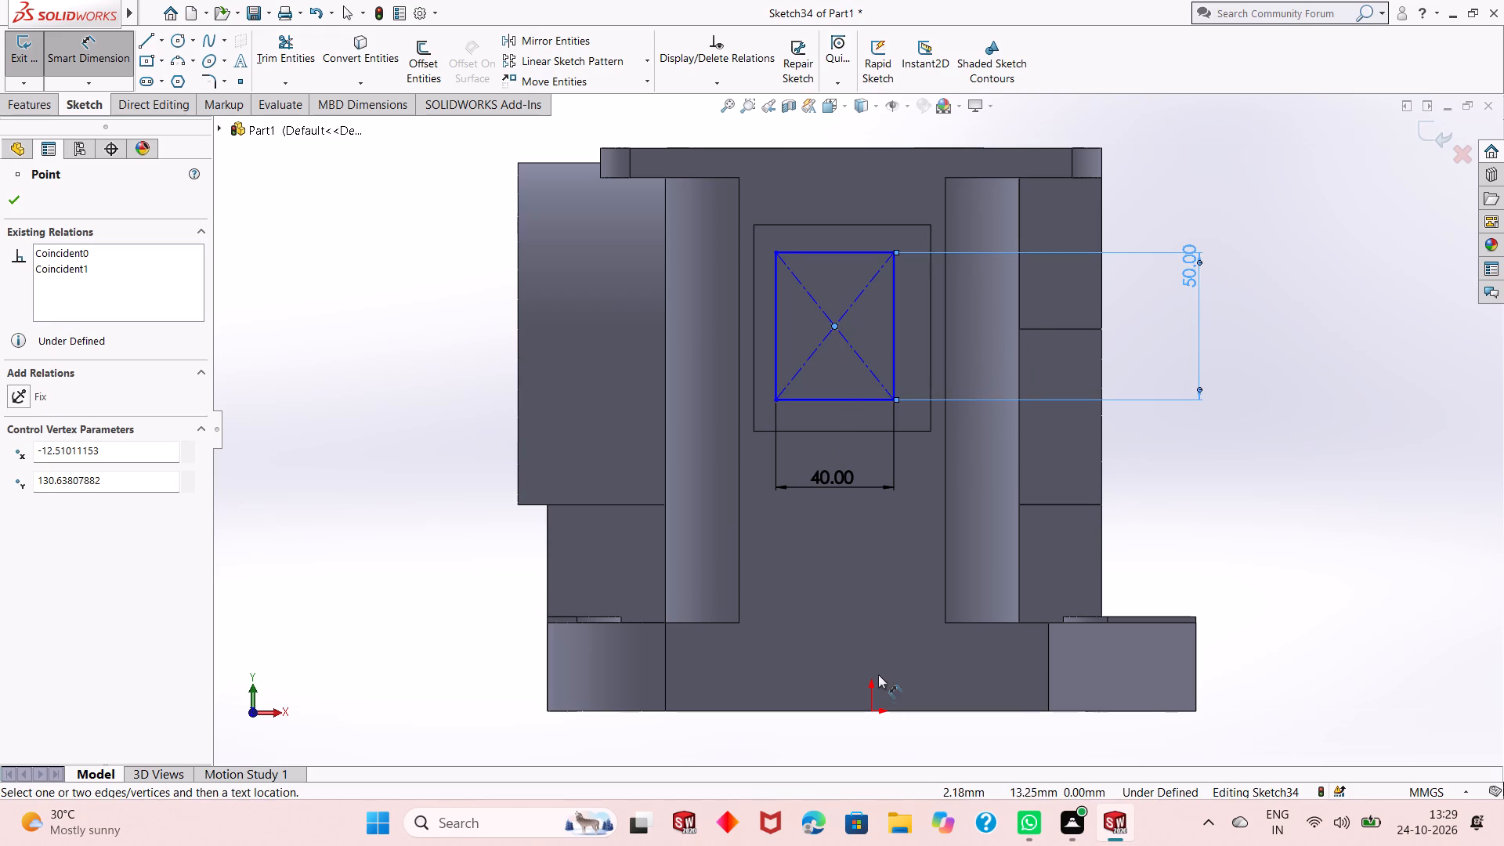
pyautogui.click(869, 711)
pyautogui.click(841, 739)
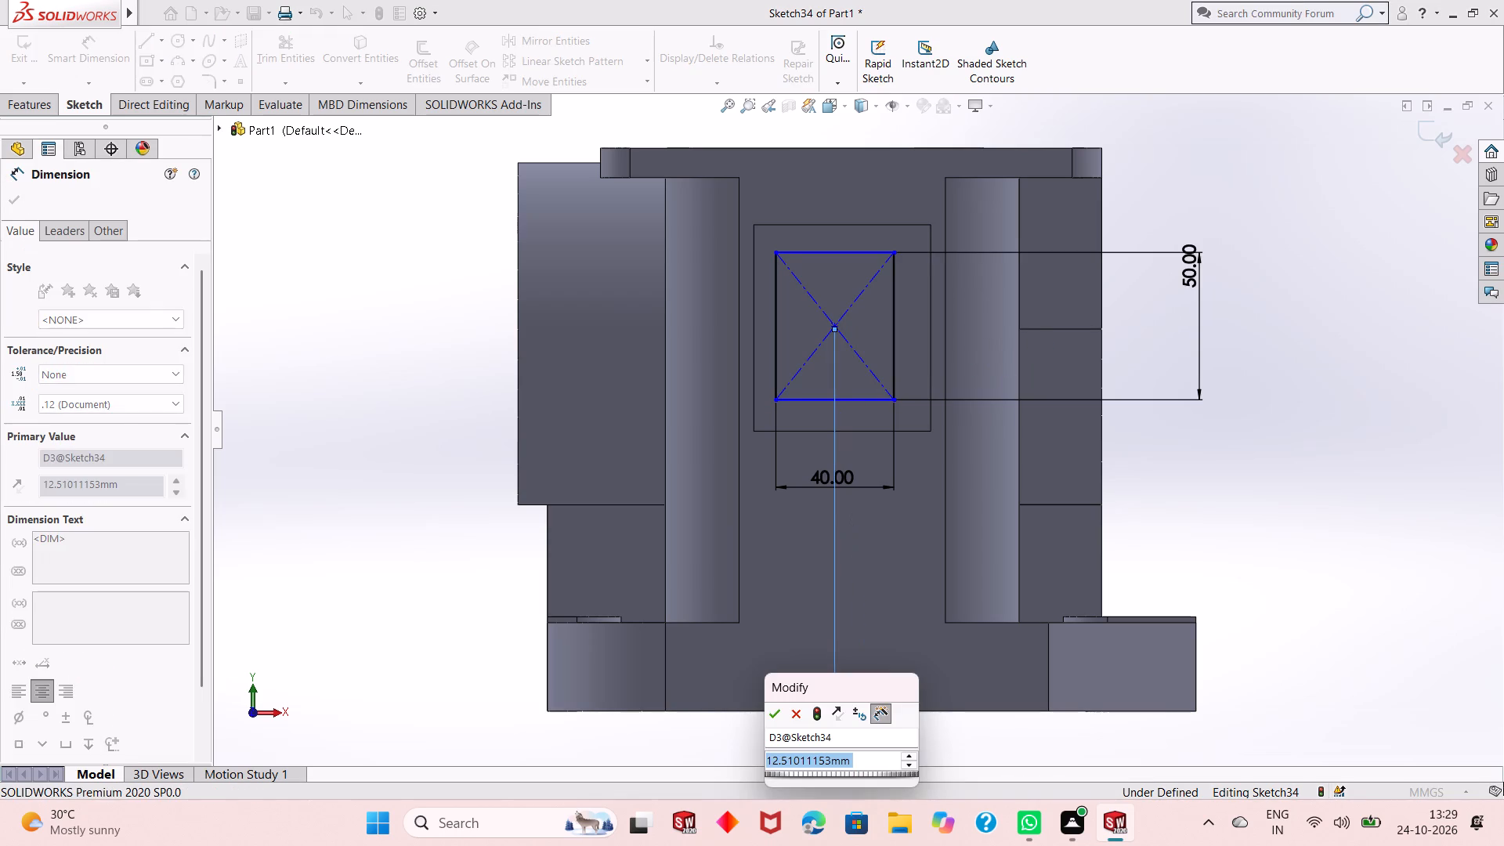
pyautogui.write('10')
pyautogui.press('Return')
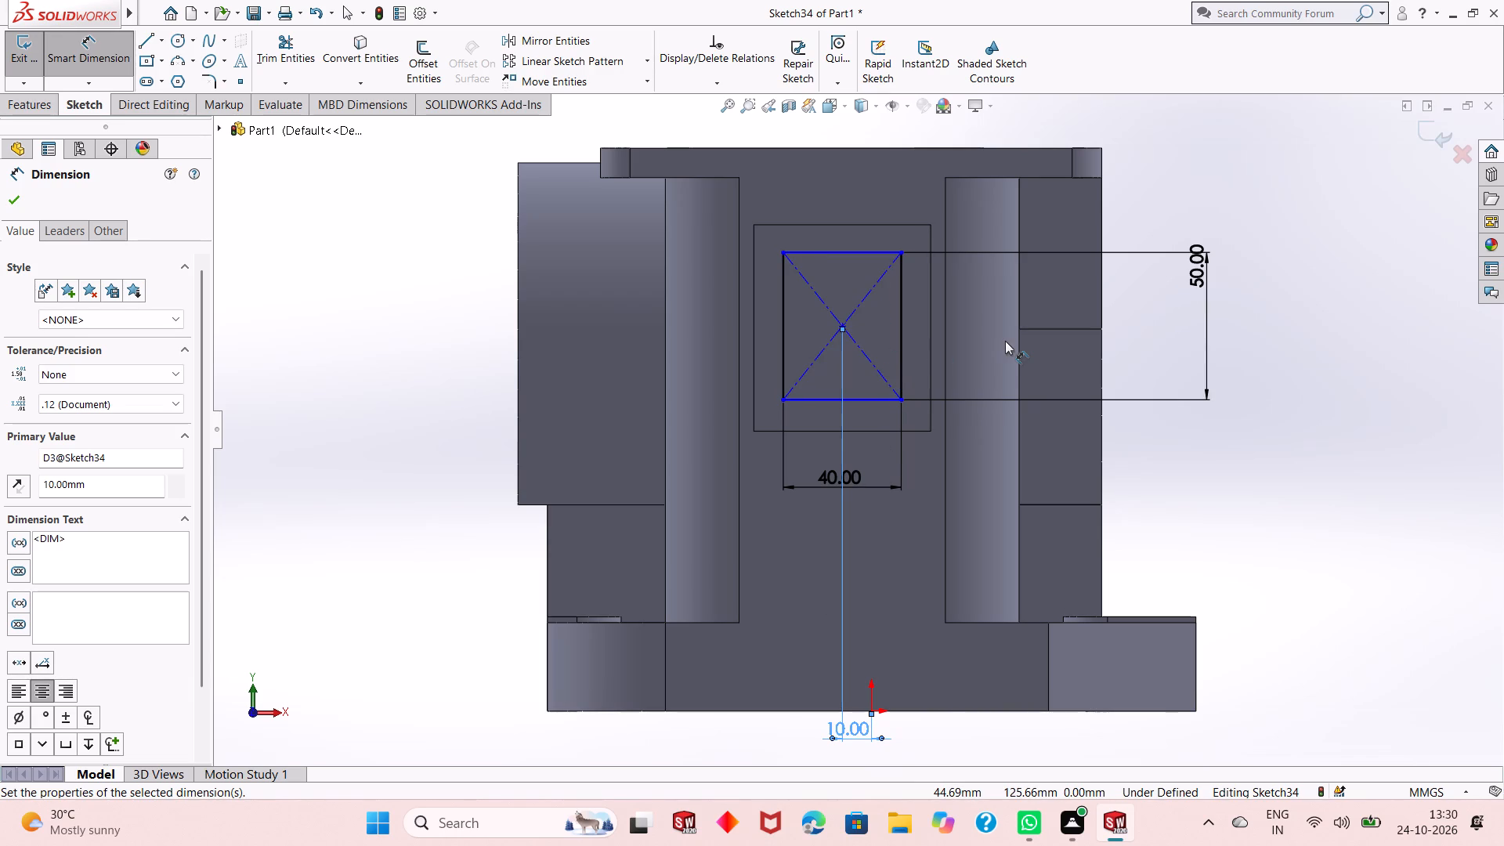
pyautogui.click(873, 399)
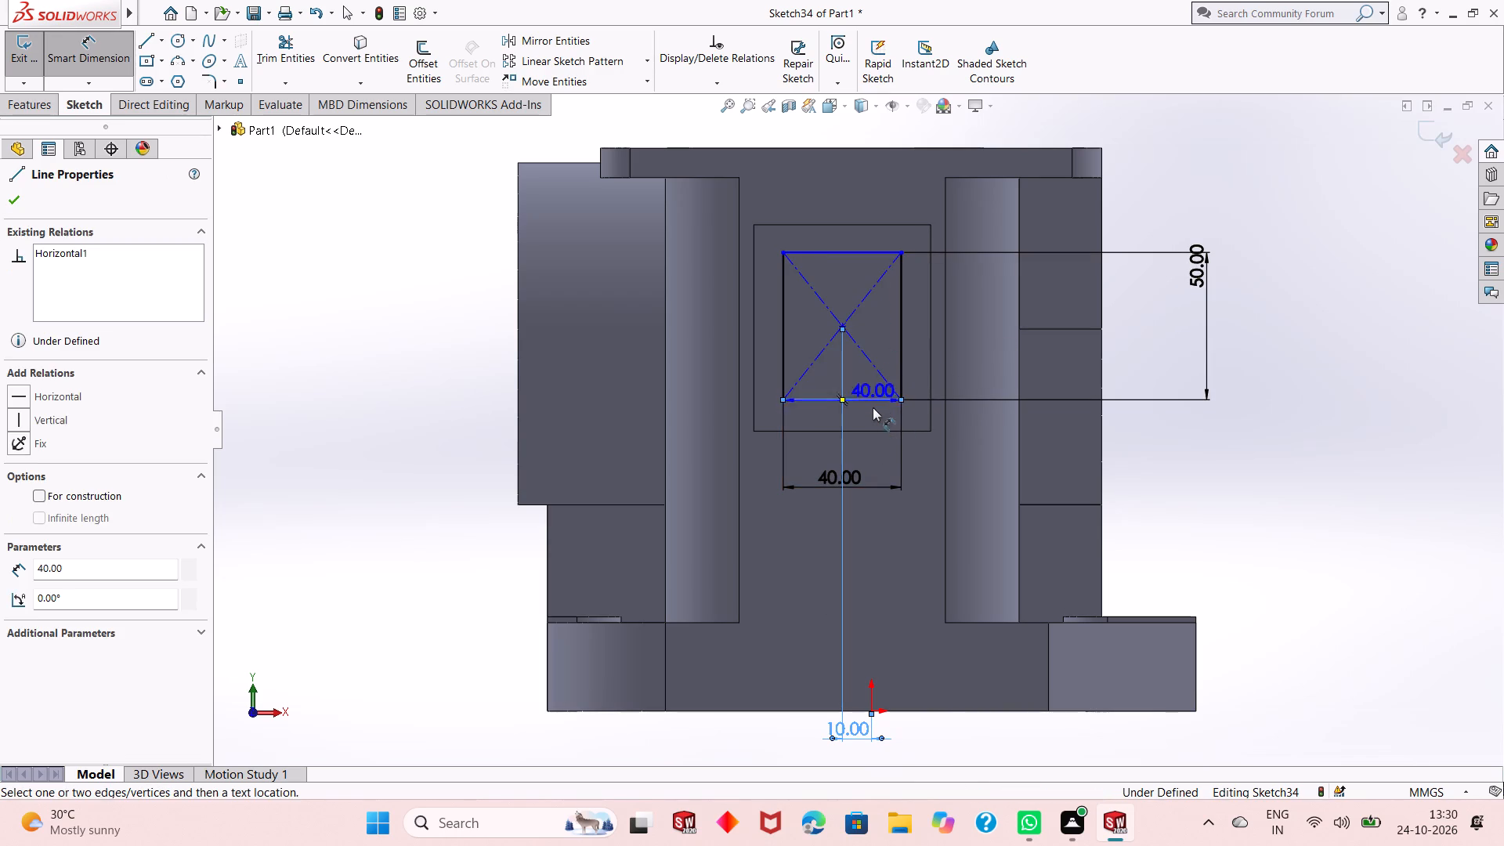
pyautogui.click(876, 430)
pyautogui.click(1185, 432)
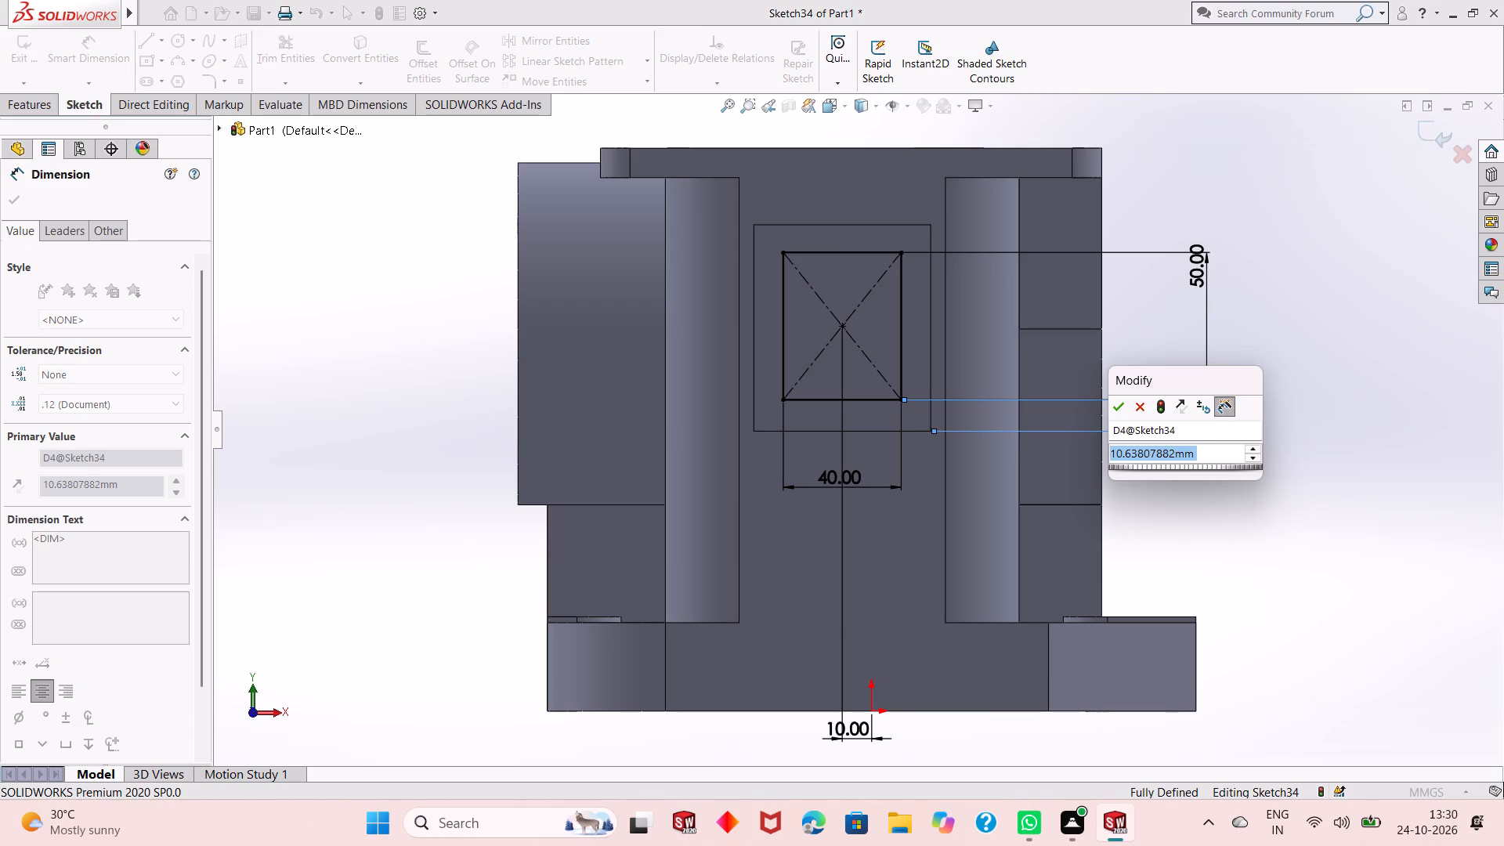
pyautogui.write('10')
pyautogui.press('Return')
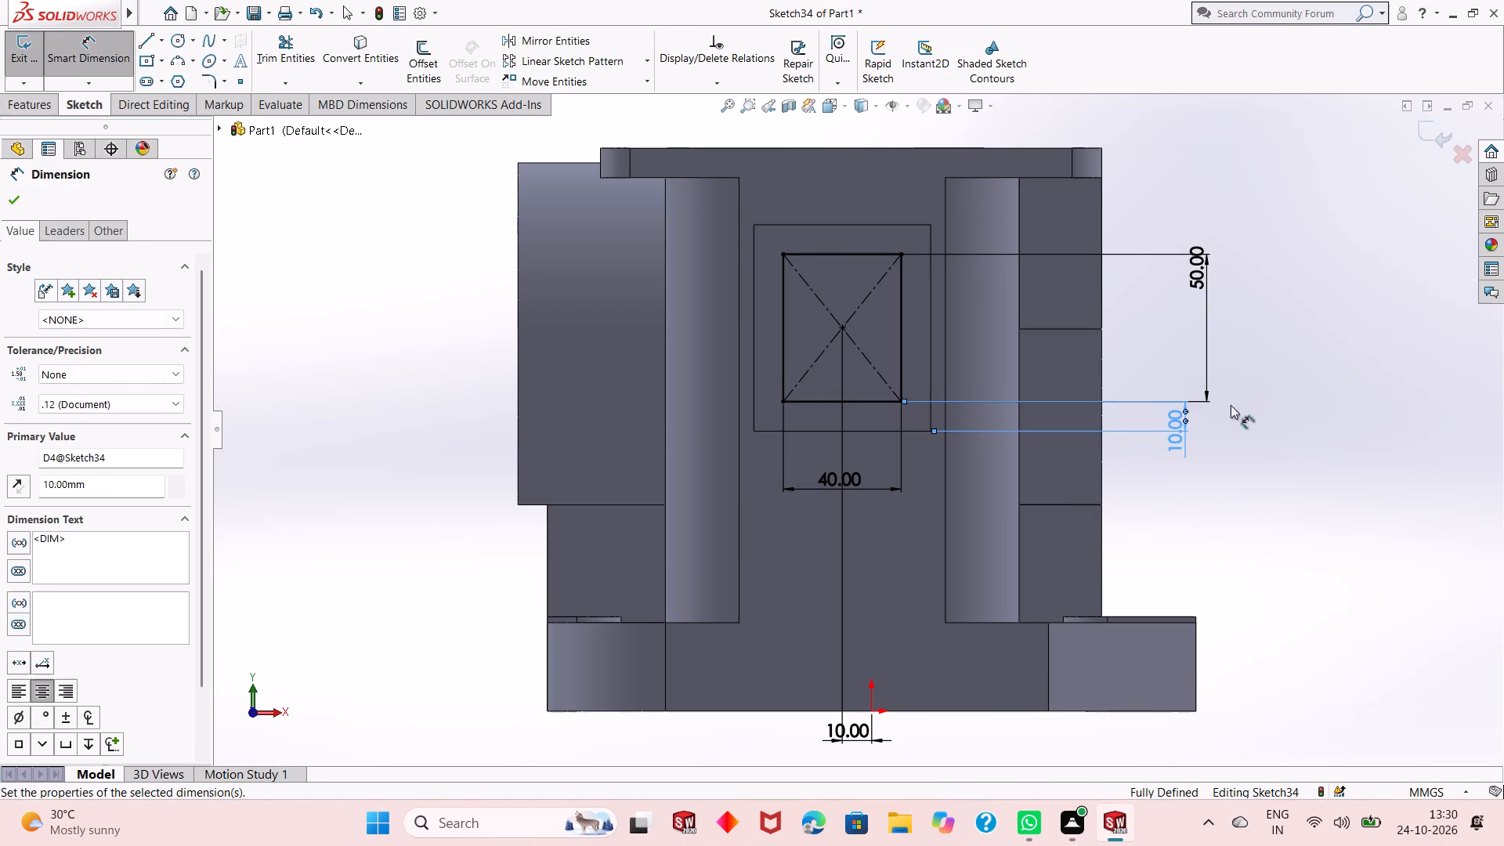
pyautogui.rightClick(1231, 283)
pyautogui.click(1267, 327)
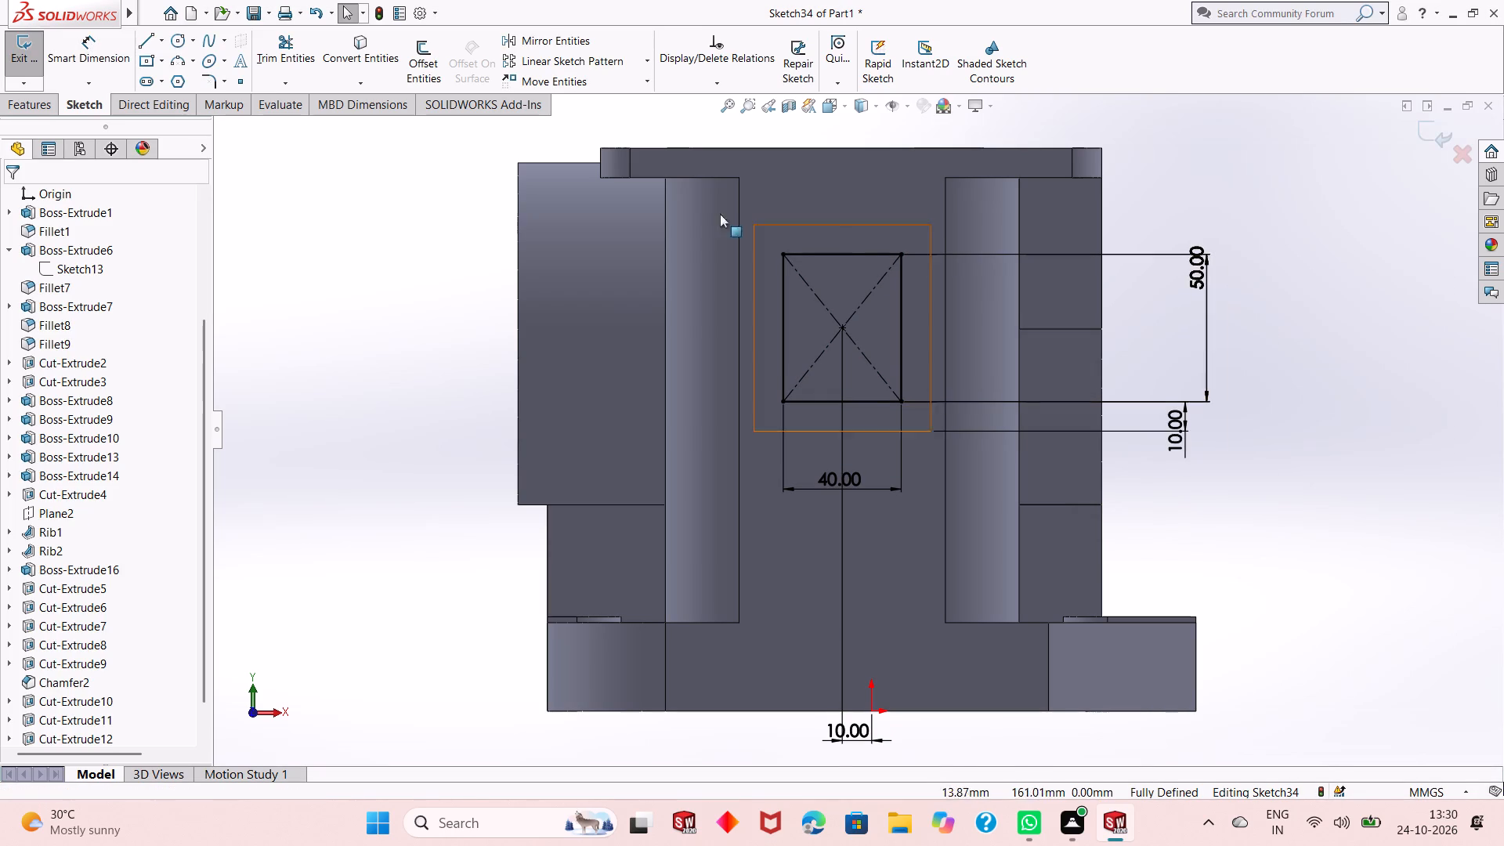
# Cut-extrude the 40 × 50 mm rectangle into the pocket floor with a blind depth of 10 mm.
pyautogui.click(10, 101)
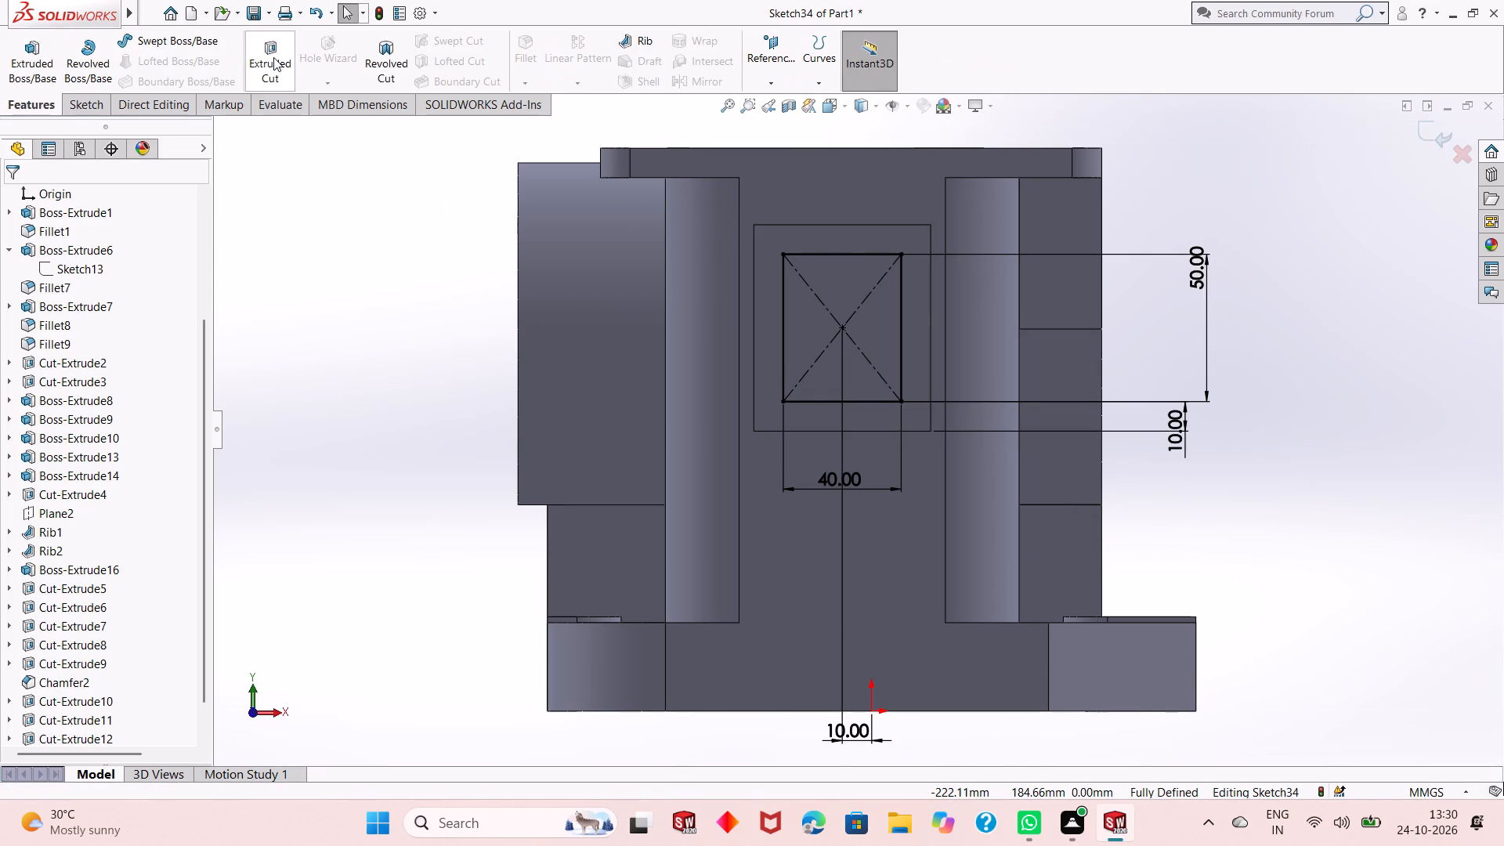
pyautogui.click(273, 57)
pyautogui.moveTo(781, 278); pyautogui.dragTo(906, 429, button='middle')
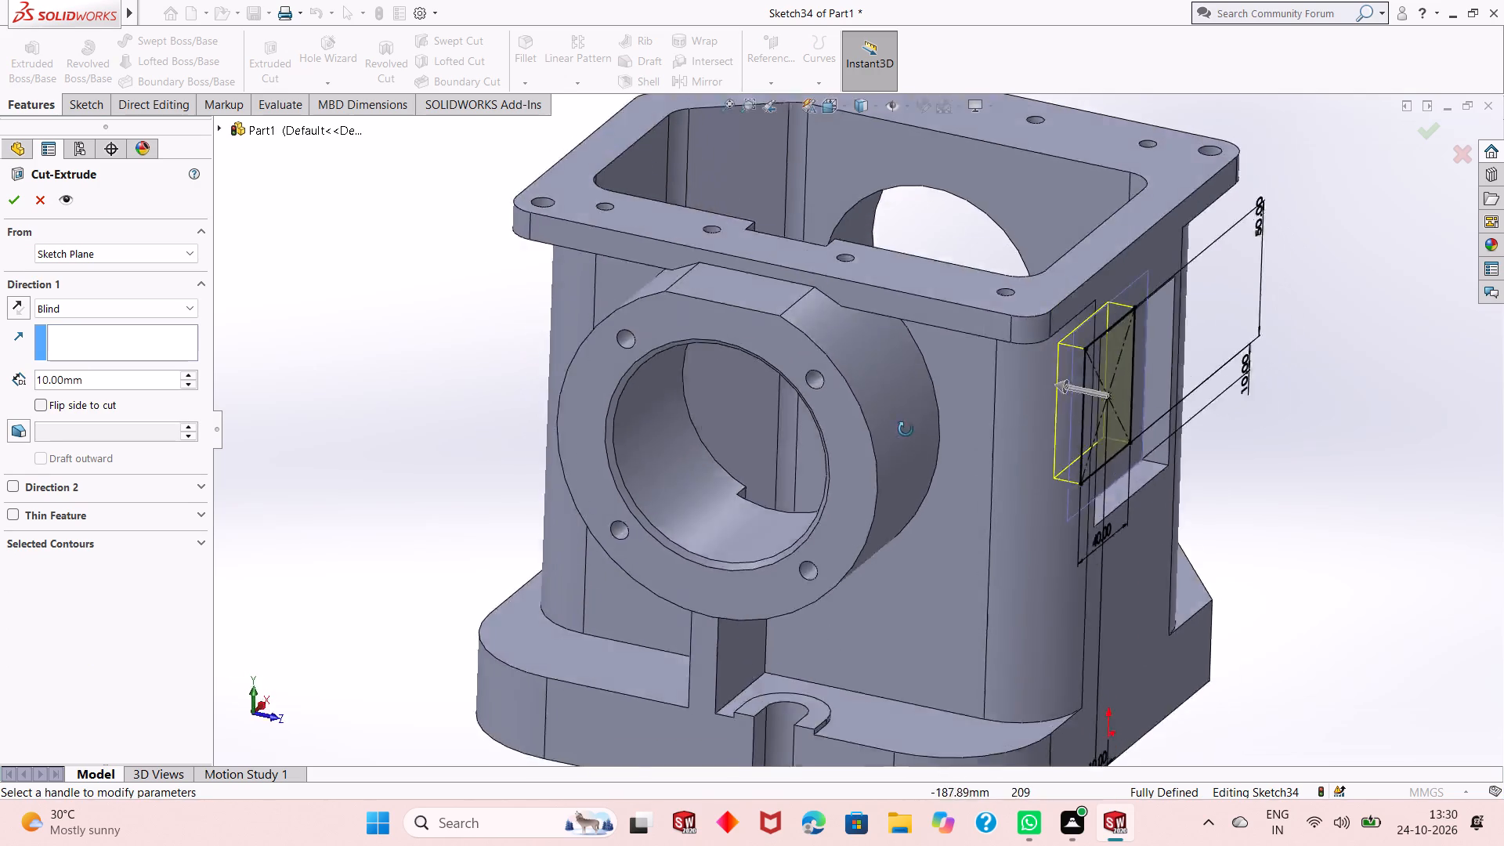
pyautogui.moveTo(906, 429); pyautogui.dragTo(946, 588, button='middle')
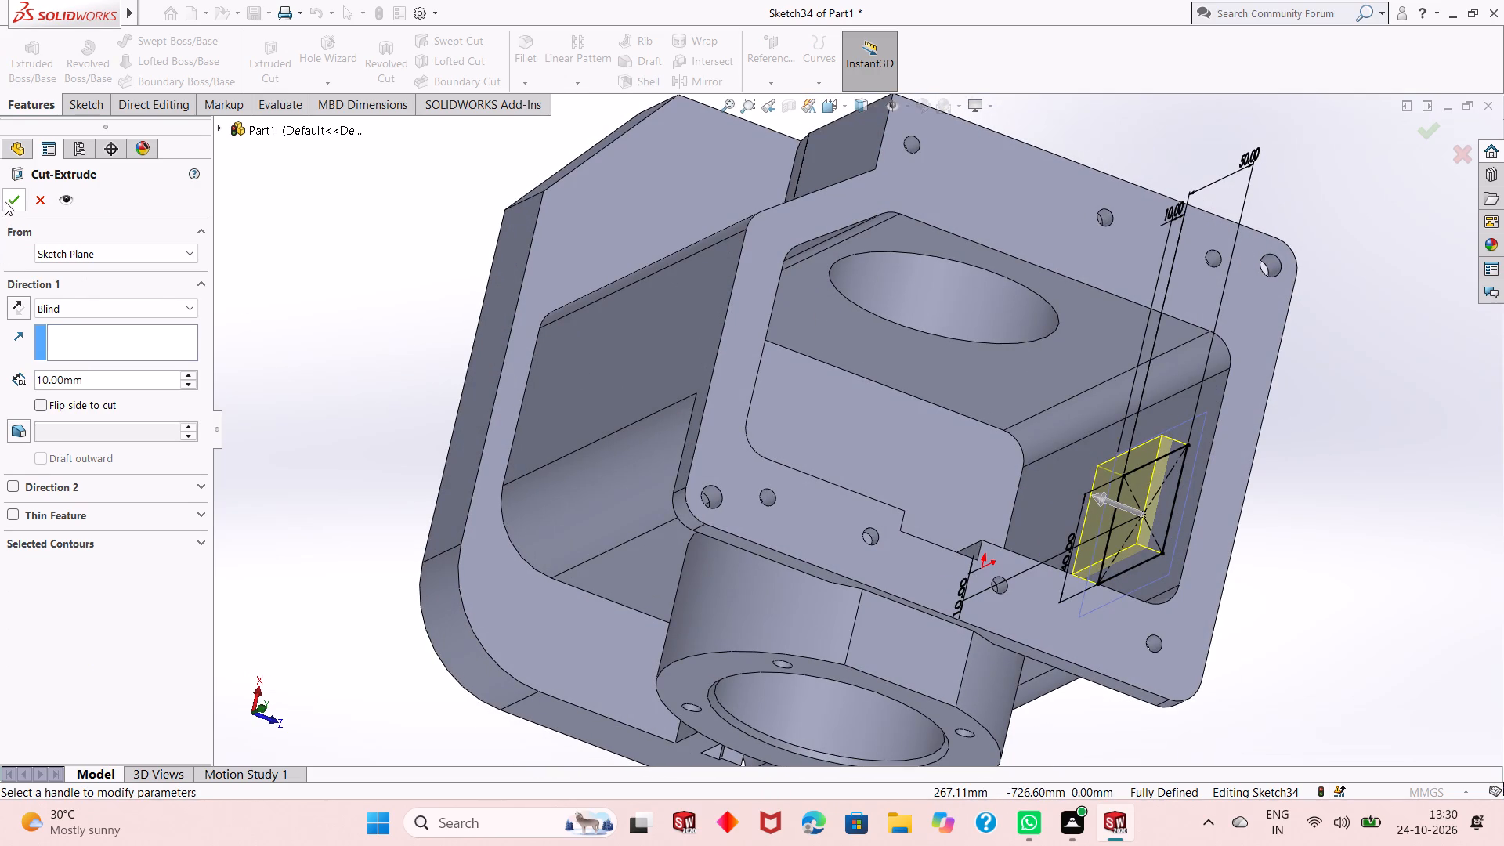
pyautogui.click(5, 201)
pyautogui.moveTo(857, 417); pyautogui.dragTo(789, 236, button='middle')
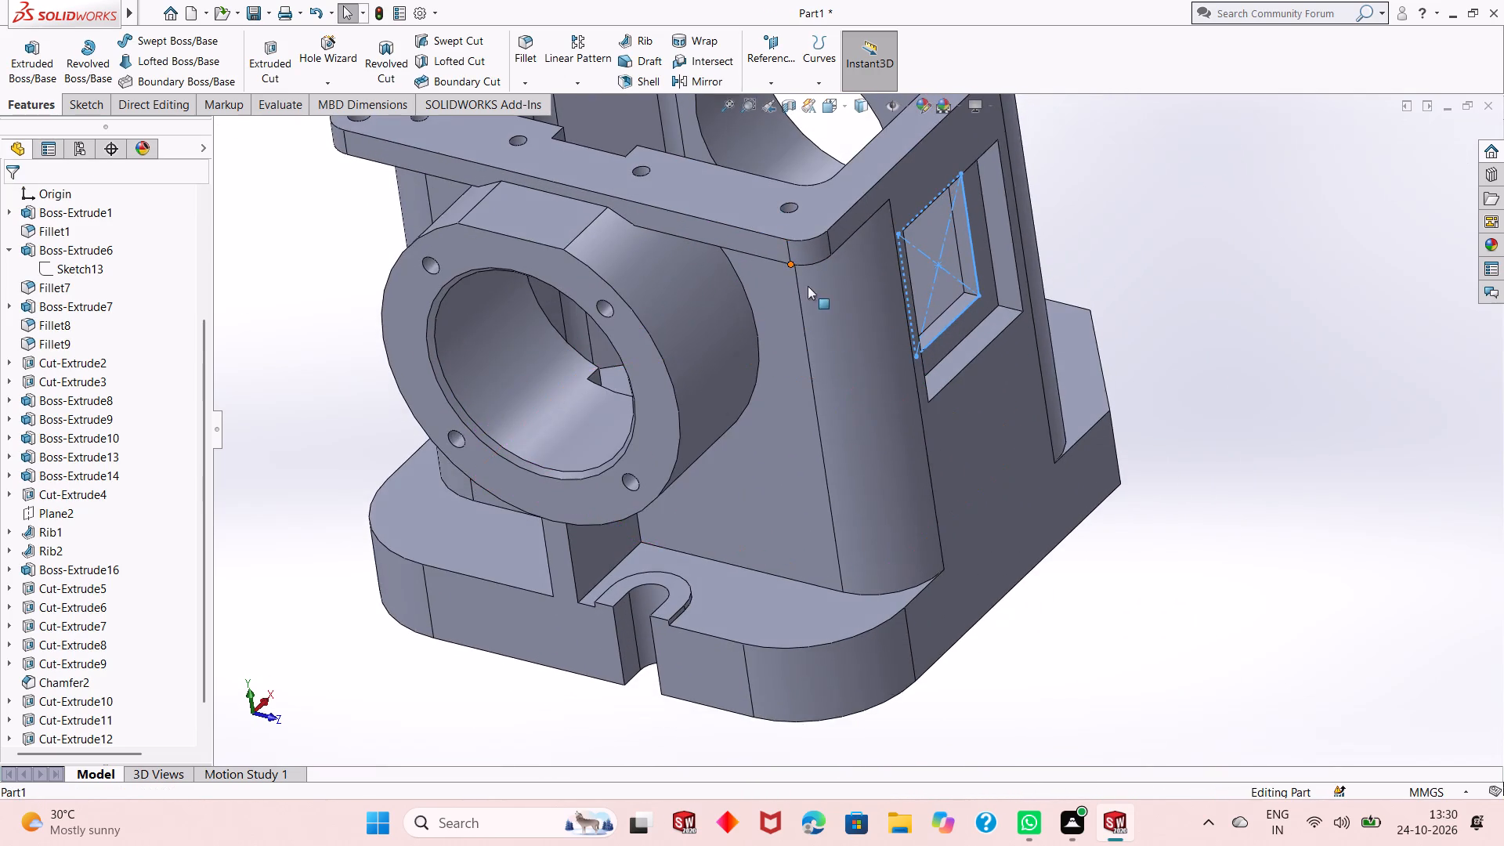
pyautogui.scroll(2, 841, 342)
pyautogui.click(1032, 321)
pyautogui.moveTo(888, 358); pyautogui.dragTo(866, 283, button='middle')
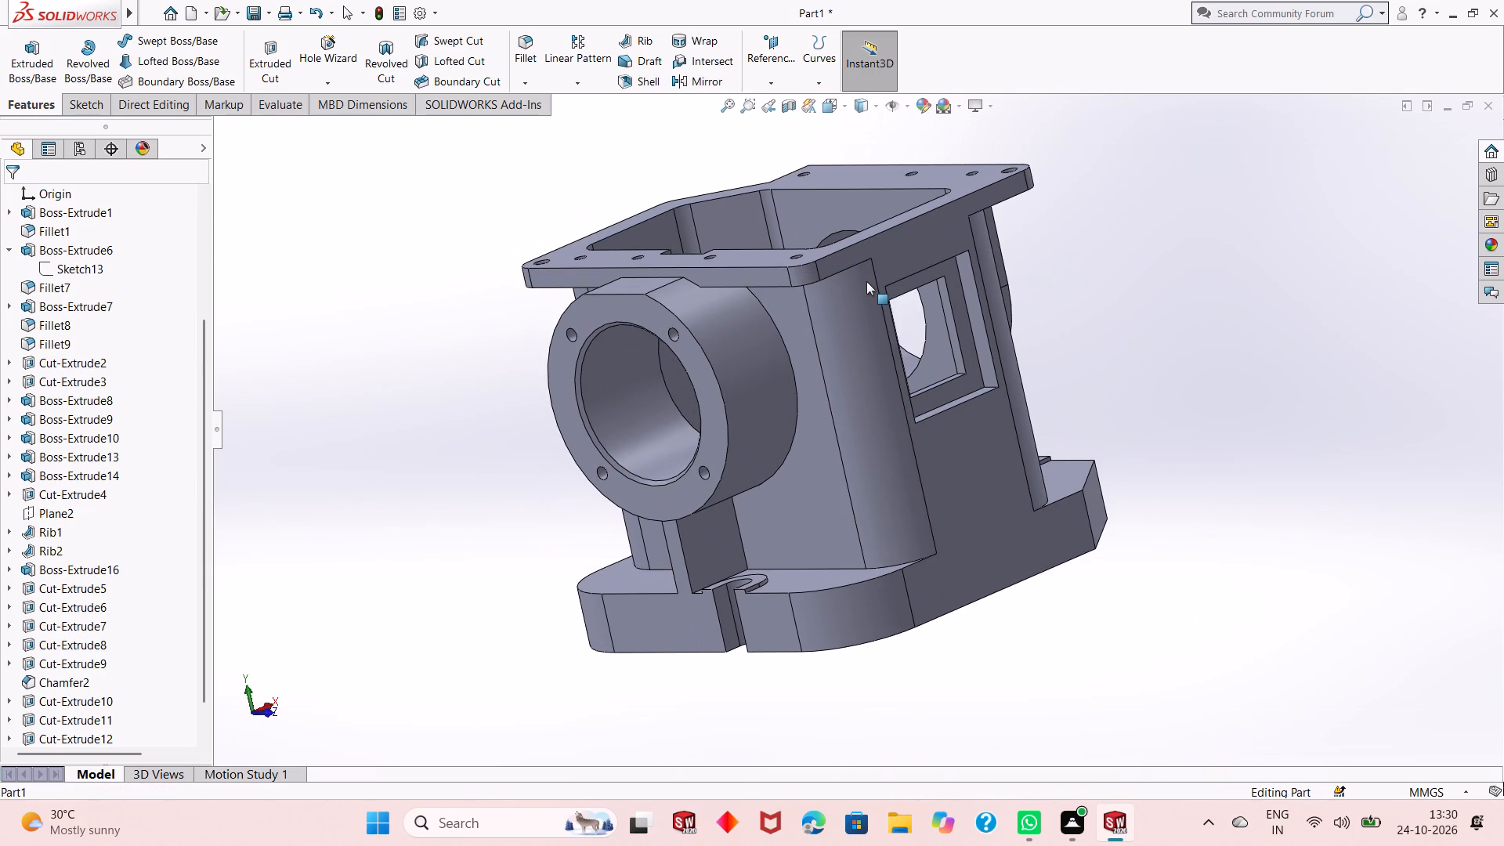
pyautogui.scroll(1, 945, 341)
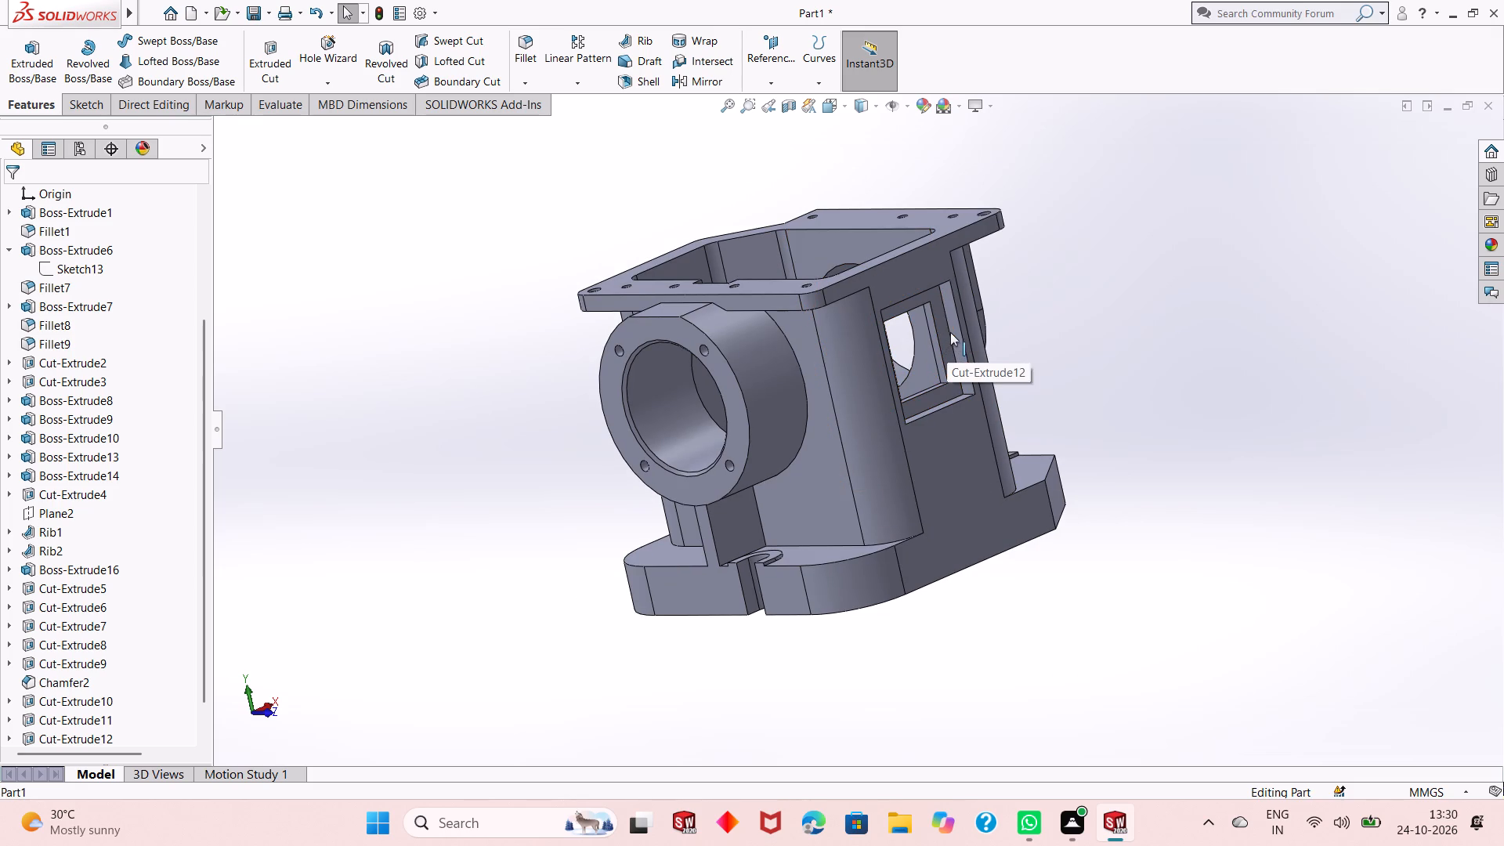
# On the pocket's rectangular ledge, sketch four circles, one near each corner, with radii of about 2.5 to 5.1 mm.
pyautogui.middleClick(1043, 387)
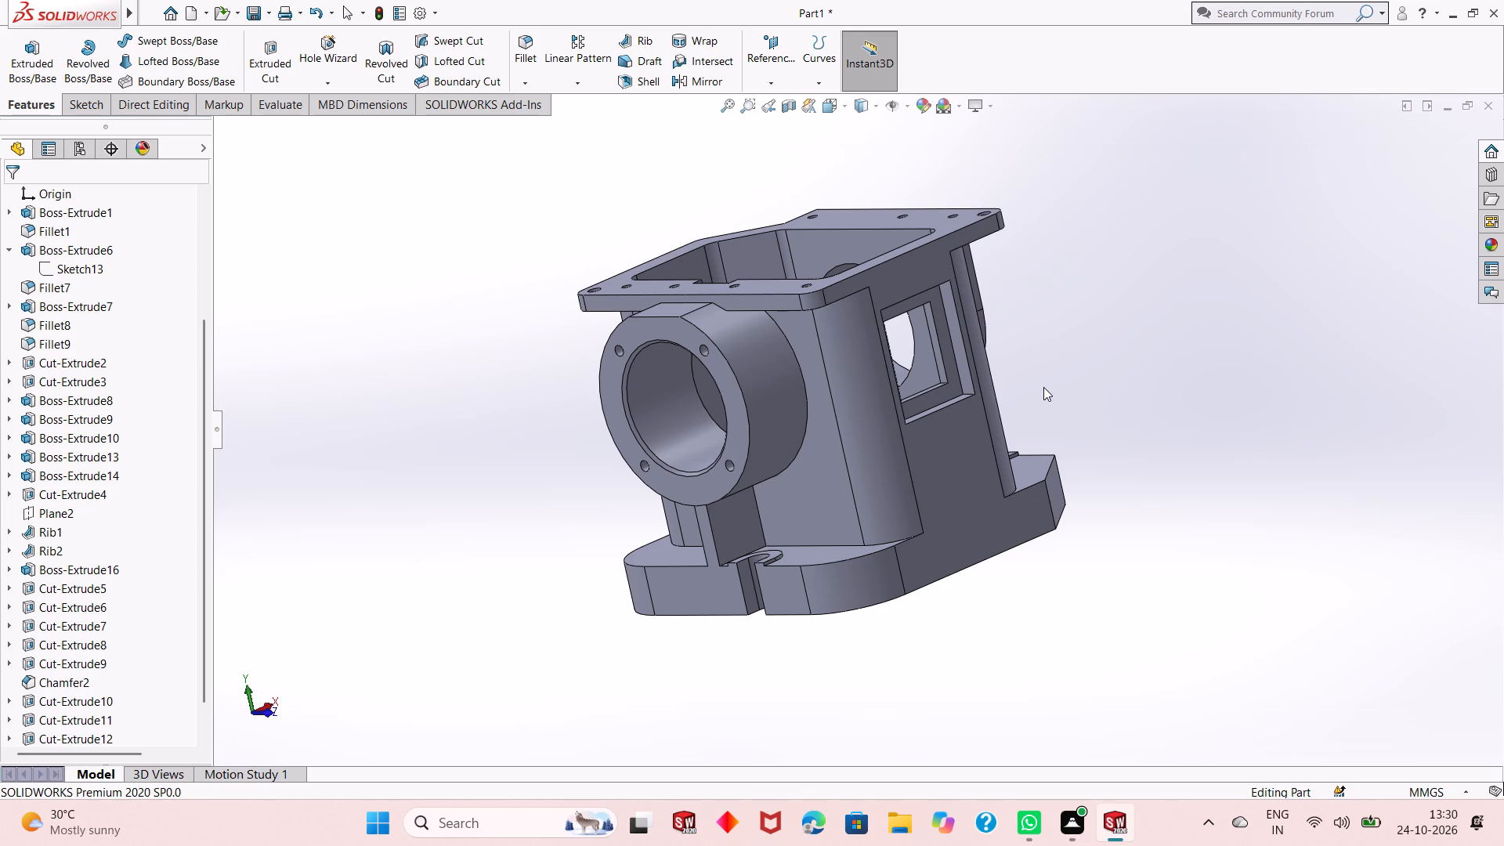
pyautogui.scroll(2, 1043, 387)
pyautogui.scroll(-3, 862, 421)
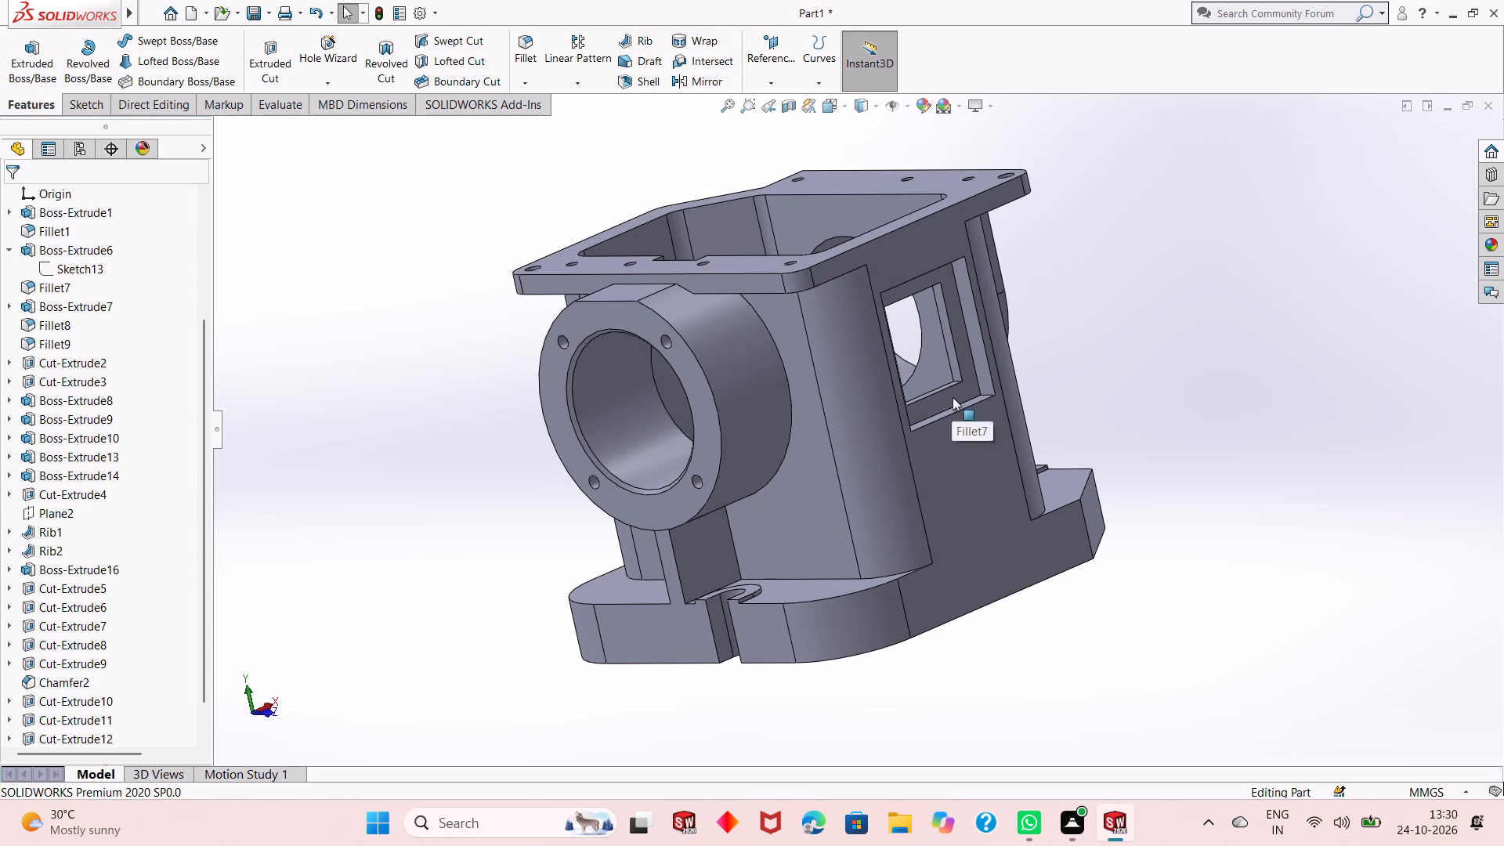
pyautogui.click(953, 397)
pyautogui.click(1019, 357)
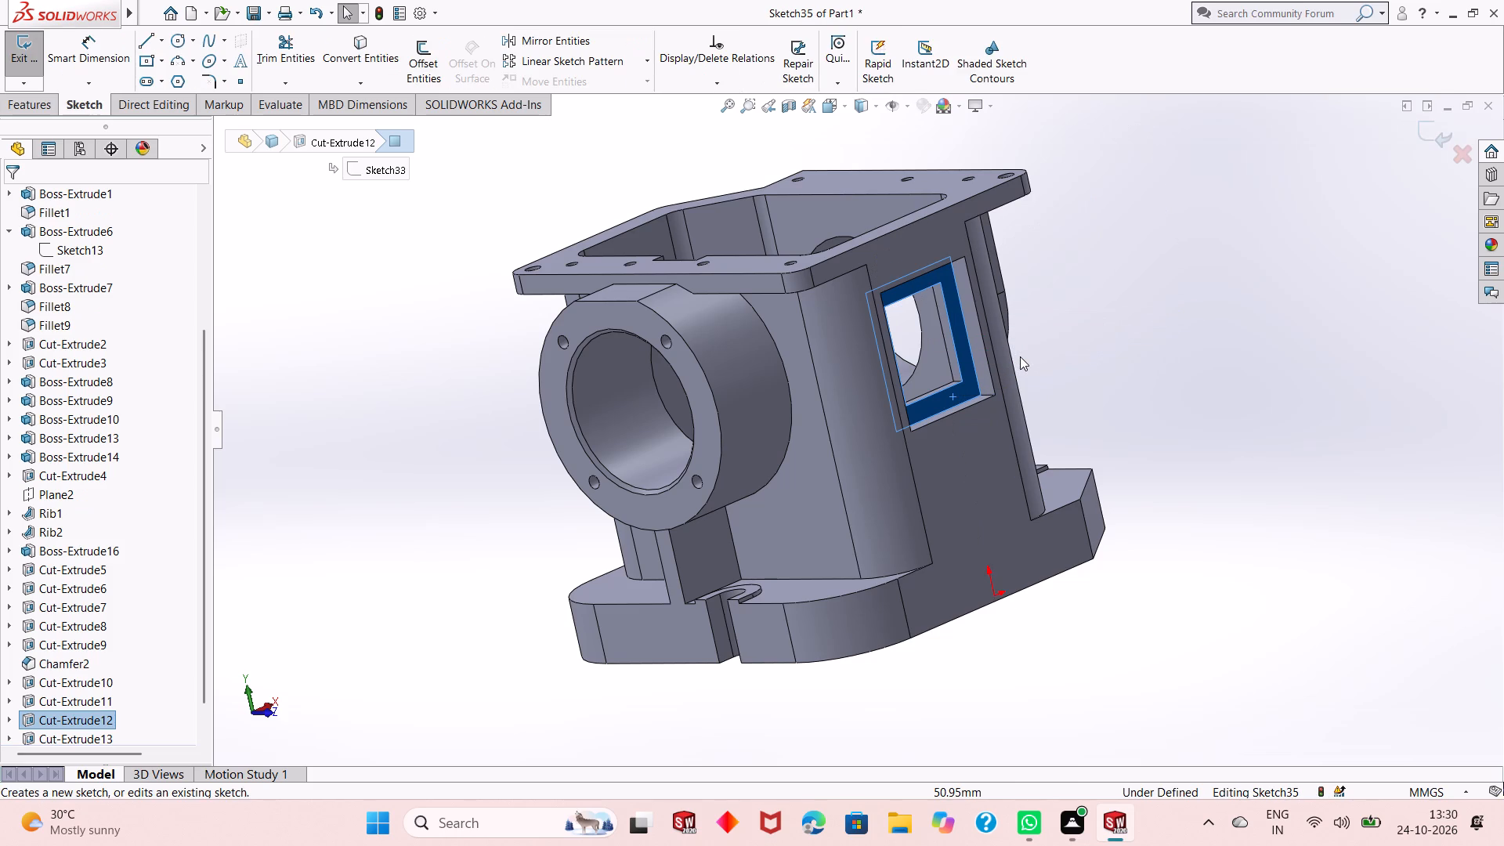
pyautogui.hotkey('ctrl', '8')
pyautogui.click(1204, 344)
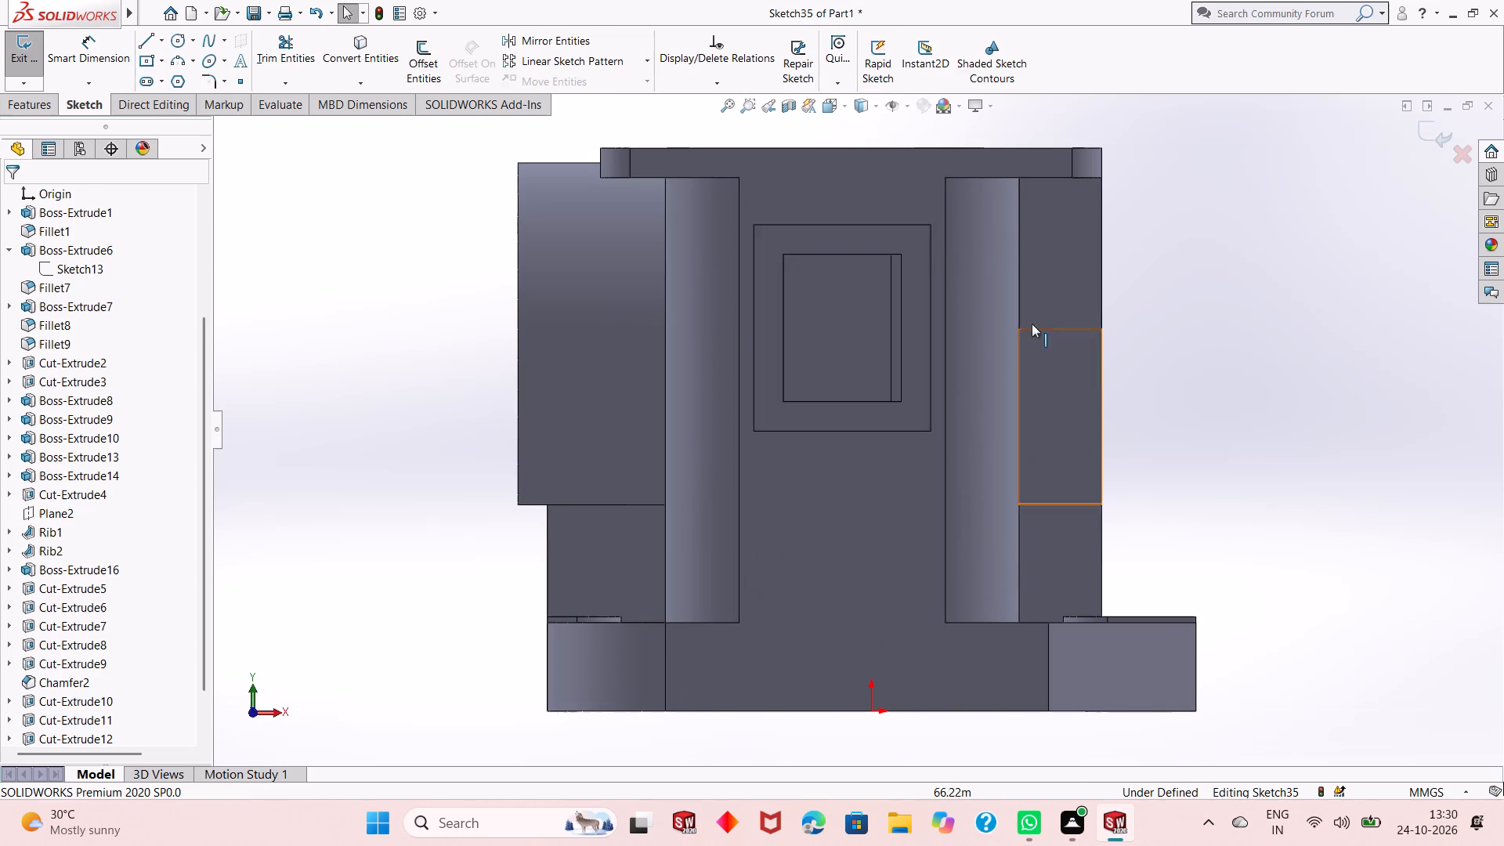
pyautogui.click(178, 41)
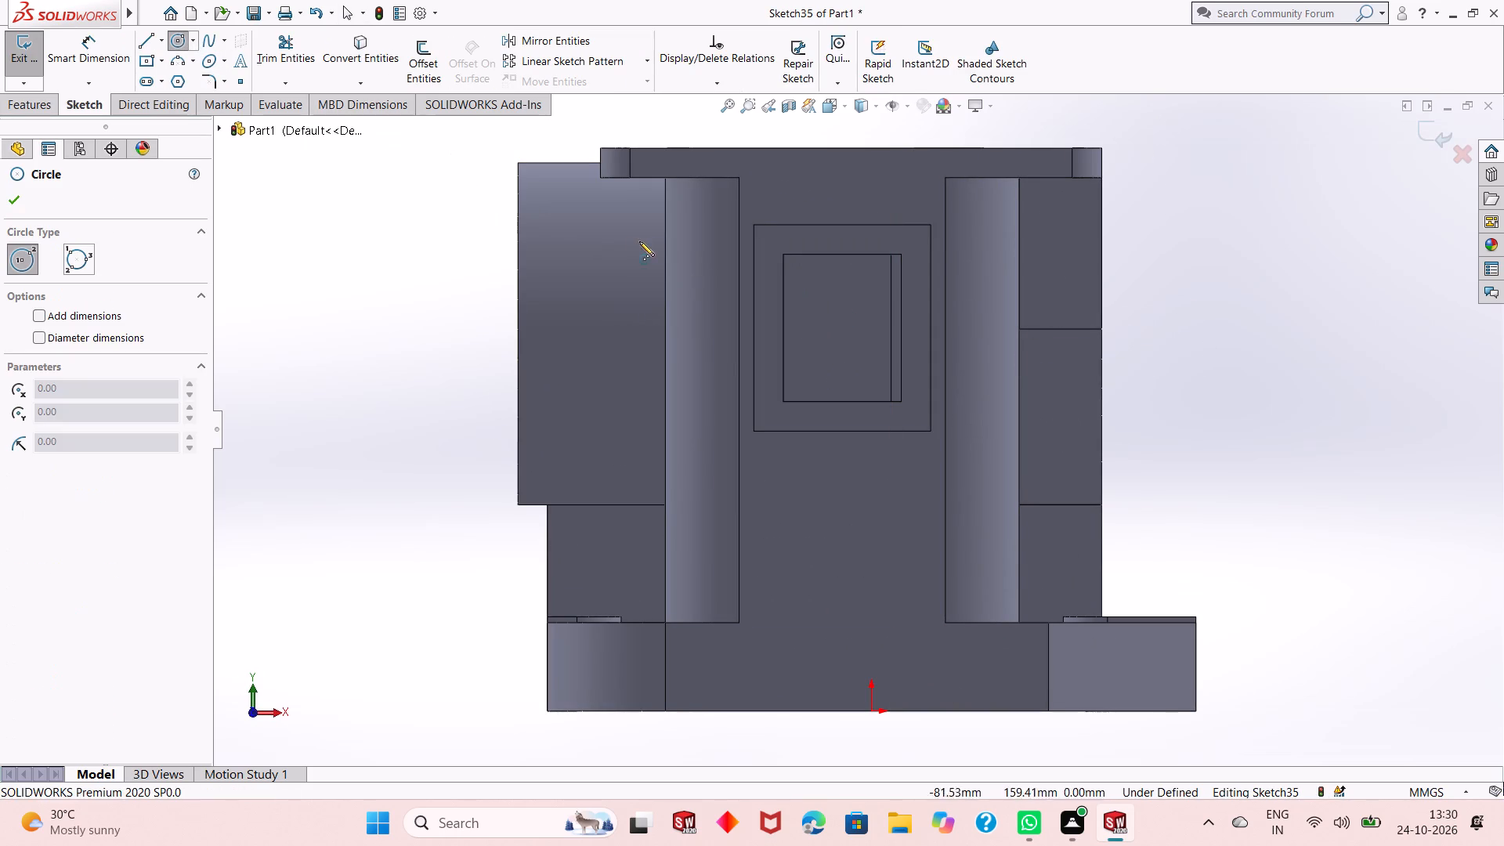
pyautogui.click(768, 241)
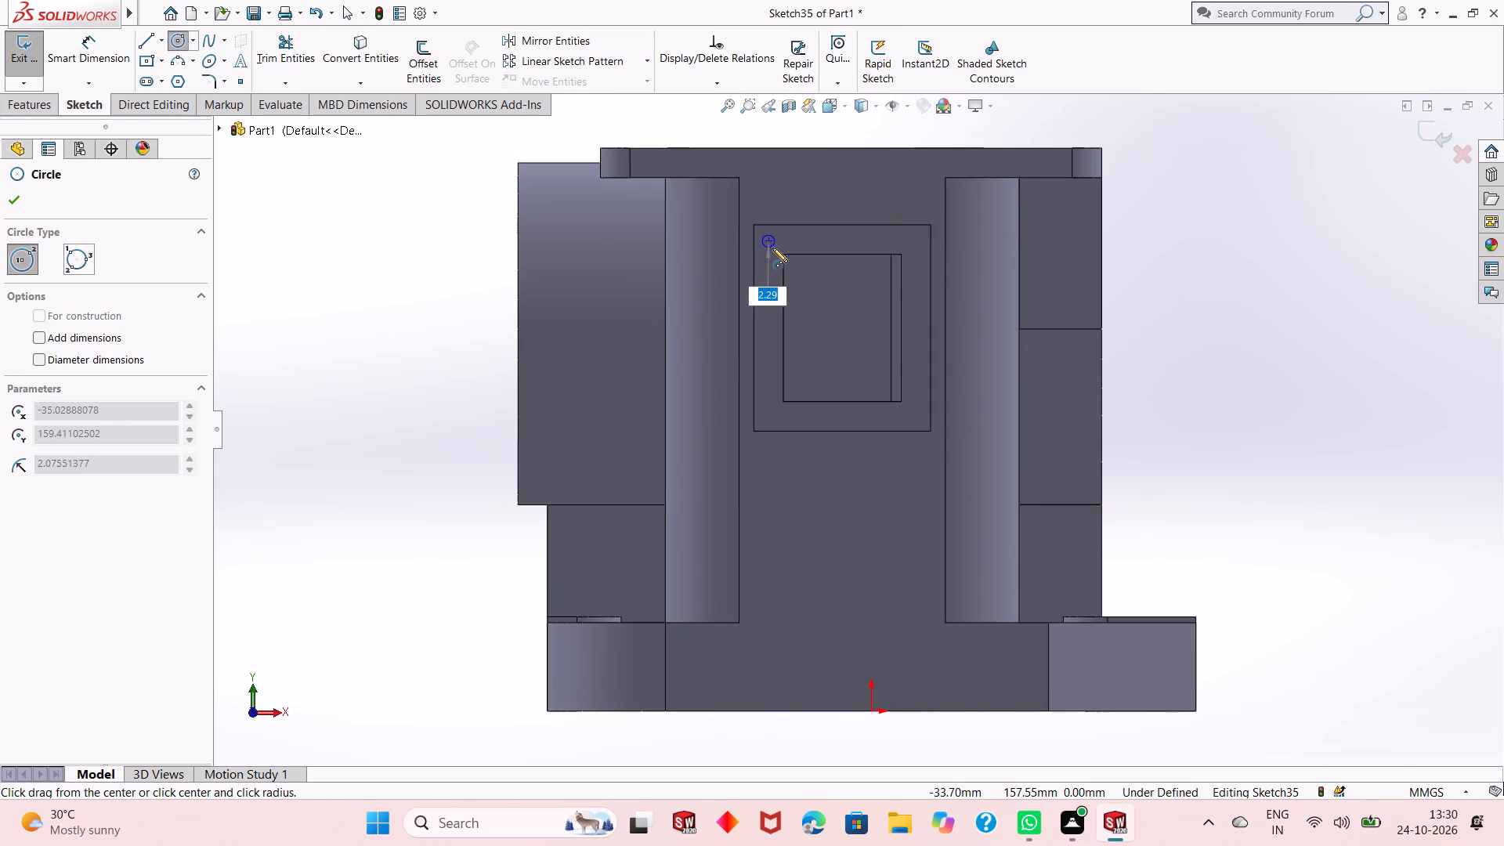
pyautogui.click(772, 248)
pyautogui.click(909, 242)
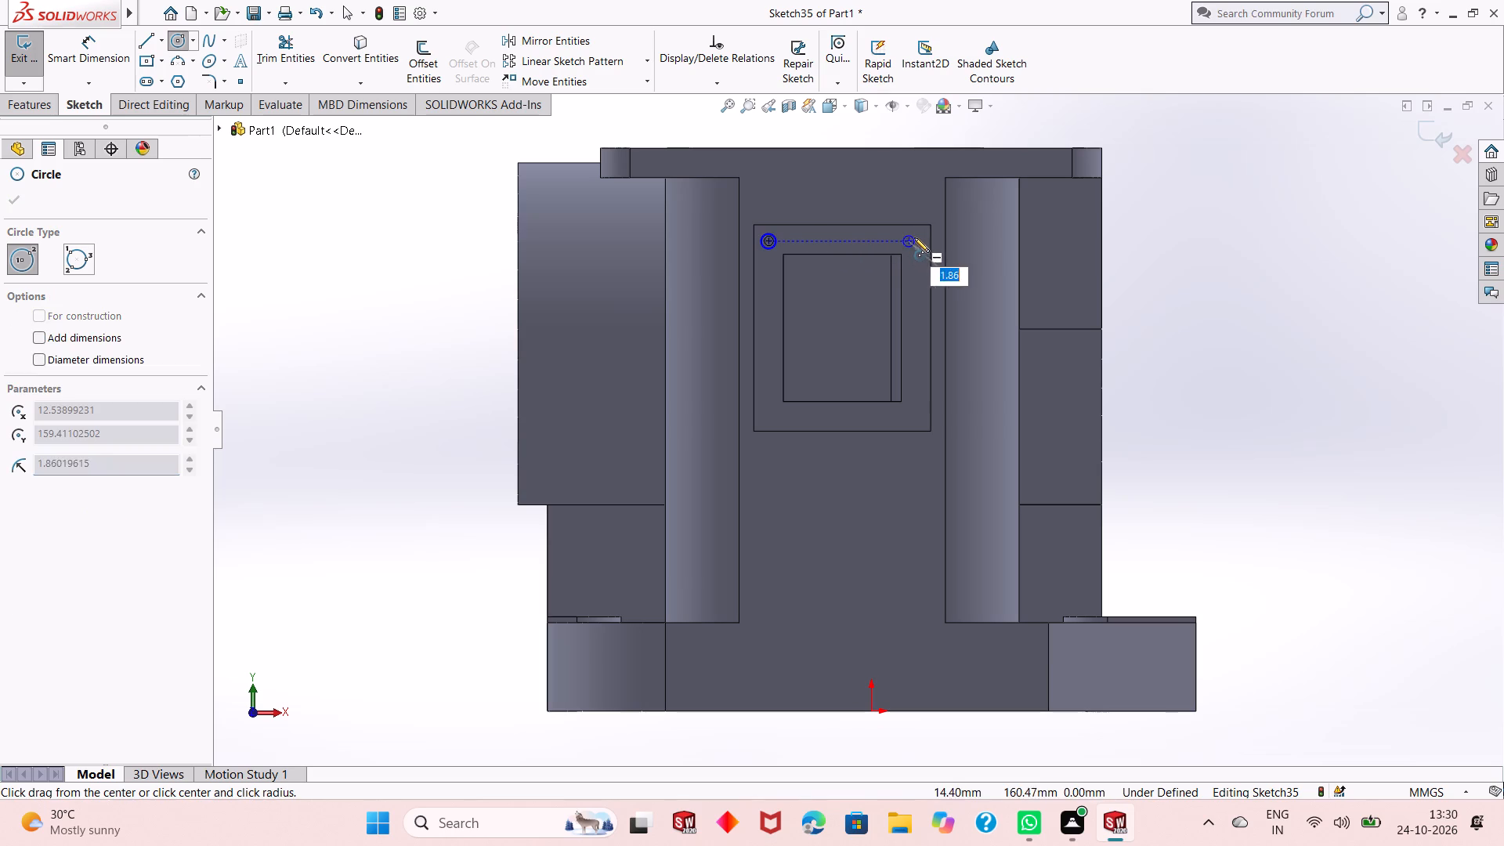
pyautogui.click(916, 233)
pyautogui.click(769, 412)
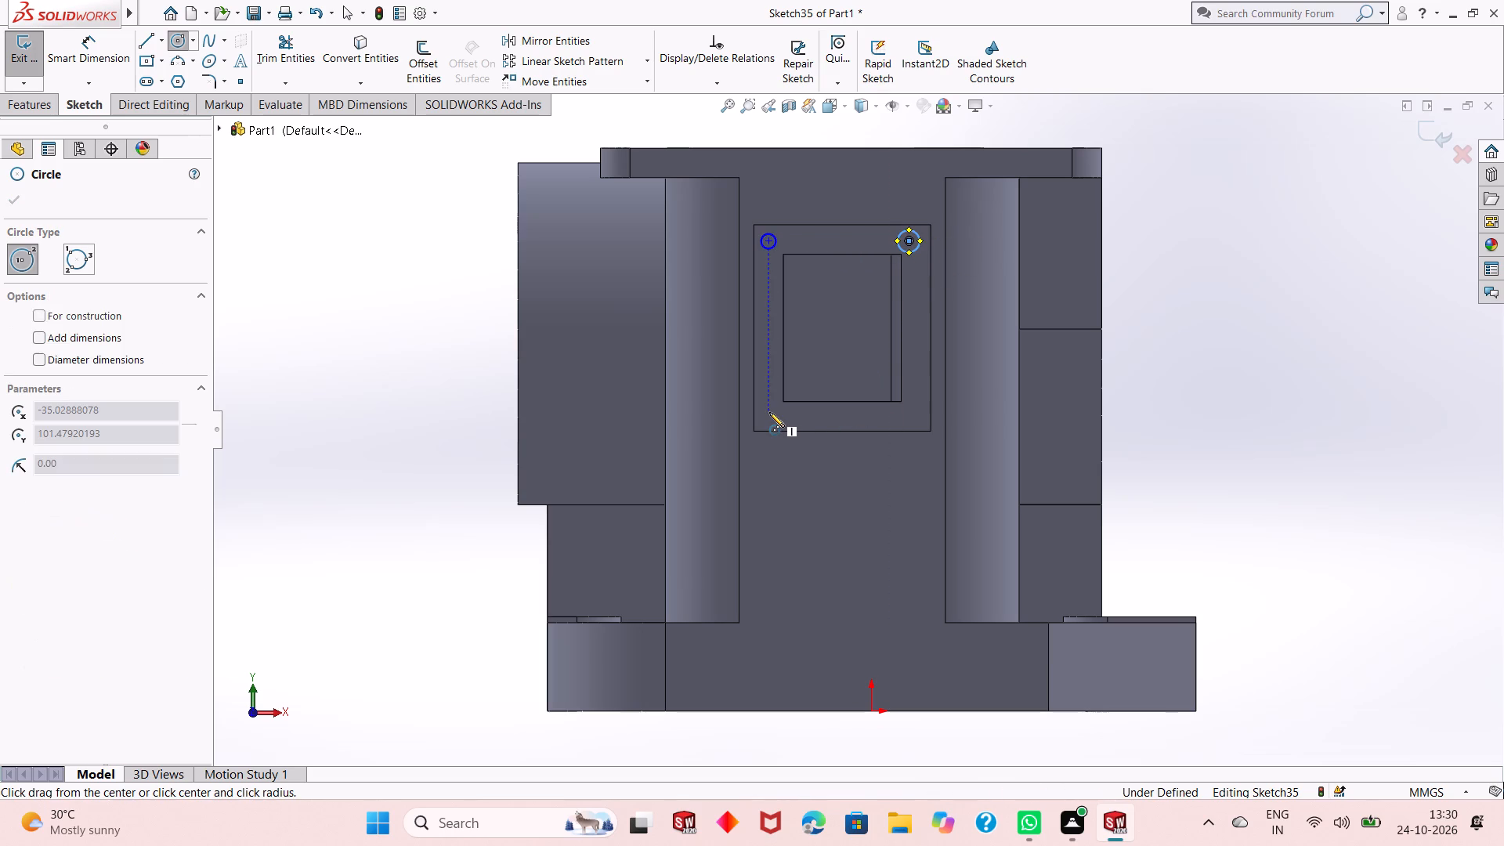
pyautogui.click(769, 403)
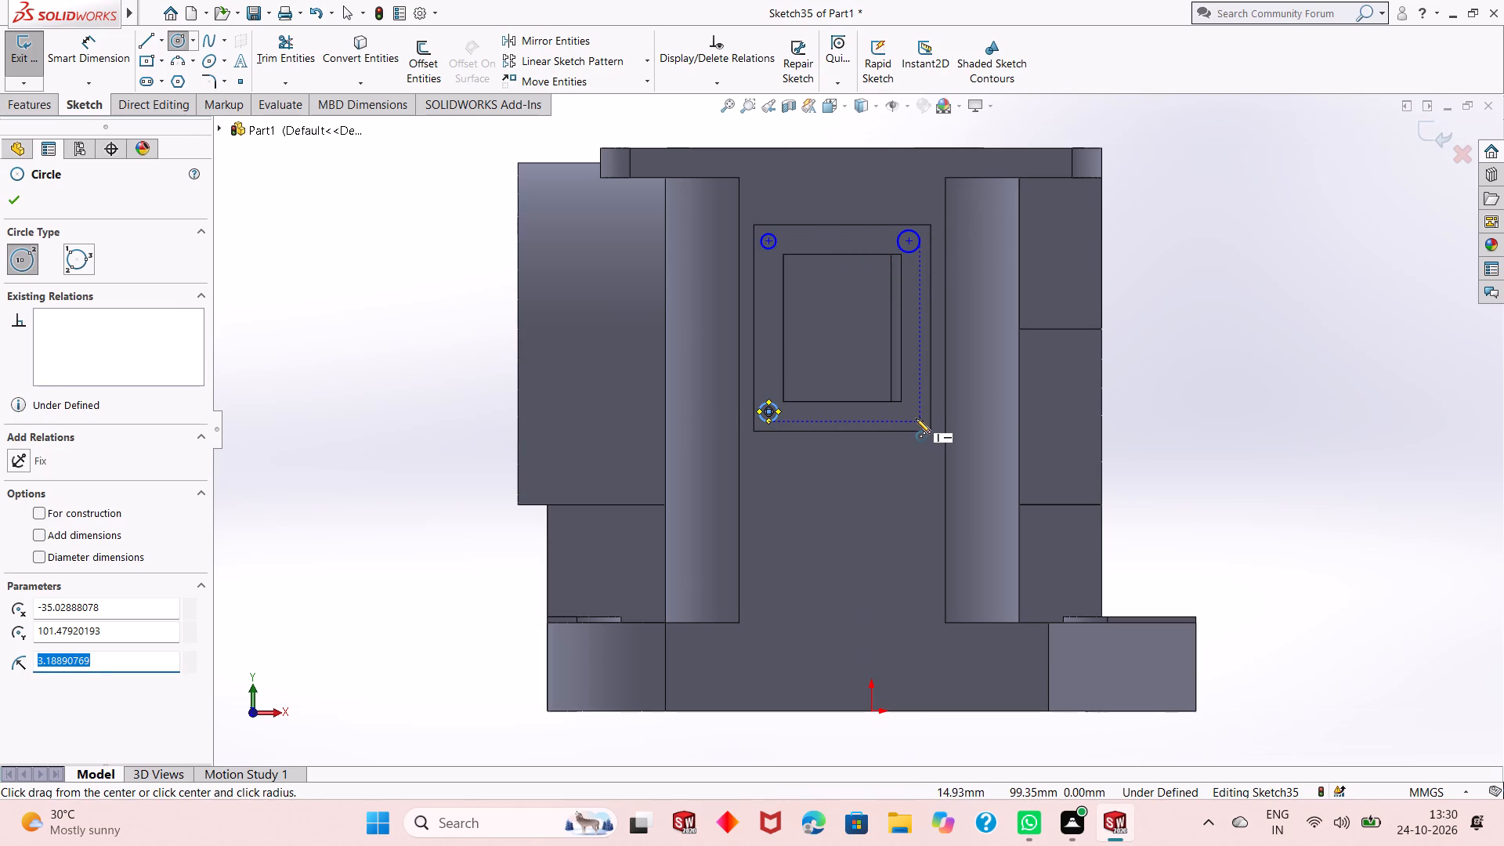
pyautogui.click(913, 417)
pyautogui.click(916, 403)
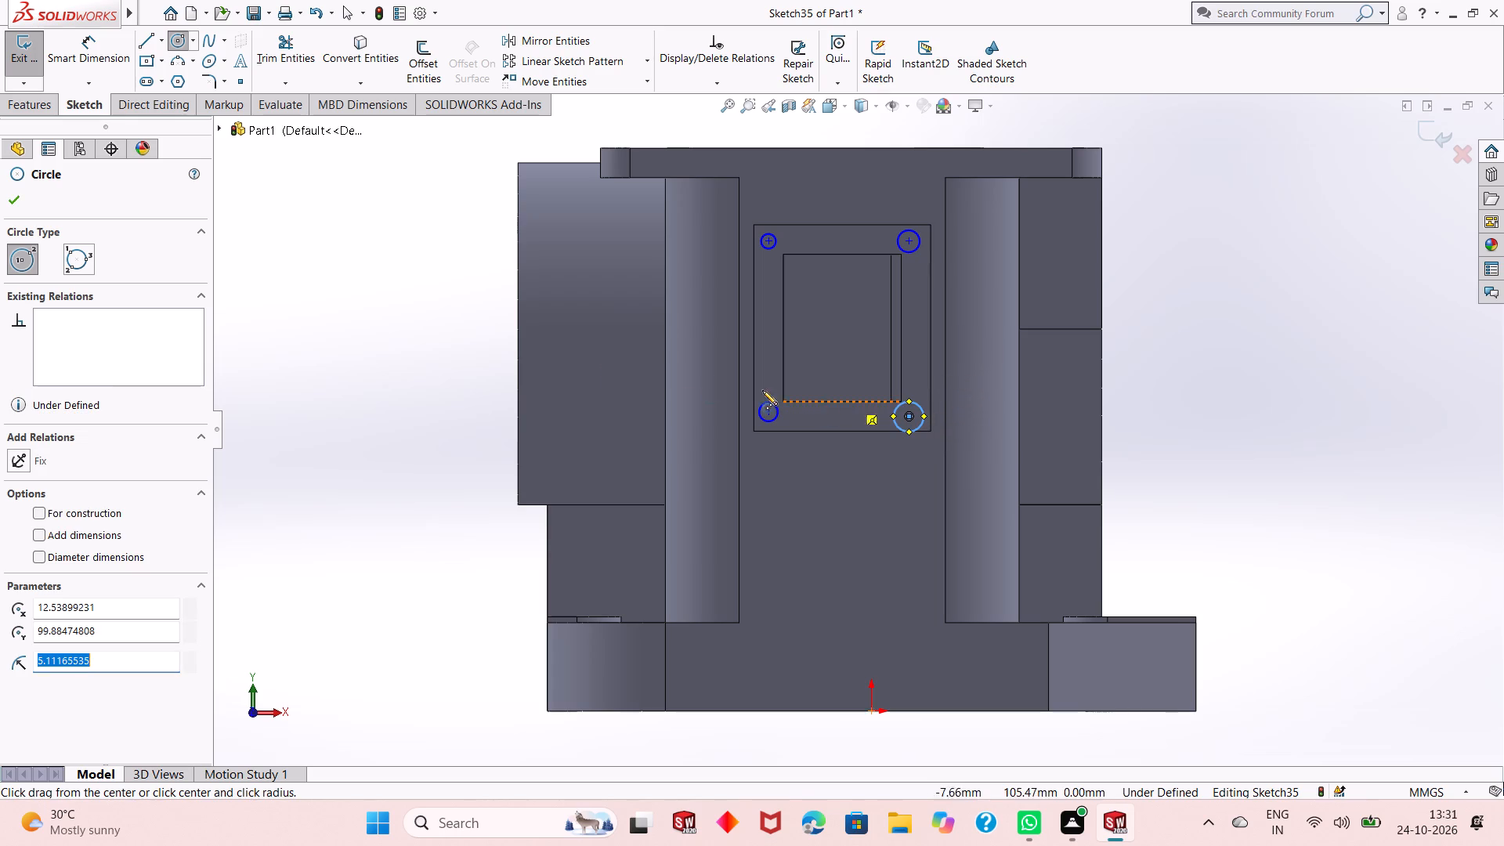
pyautogui.rightClick(428, 335)
pyautogui.click(455, 344)
# Dimension the ledge's upper-left circle to a diameter of 3.3 mm.
pyautogui.click(79, 40)
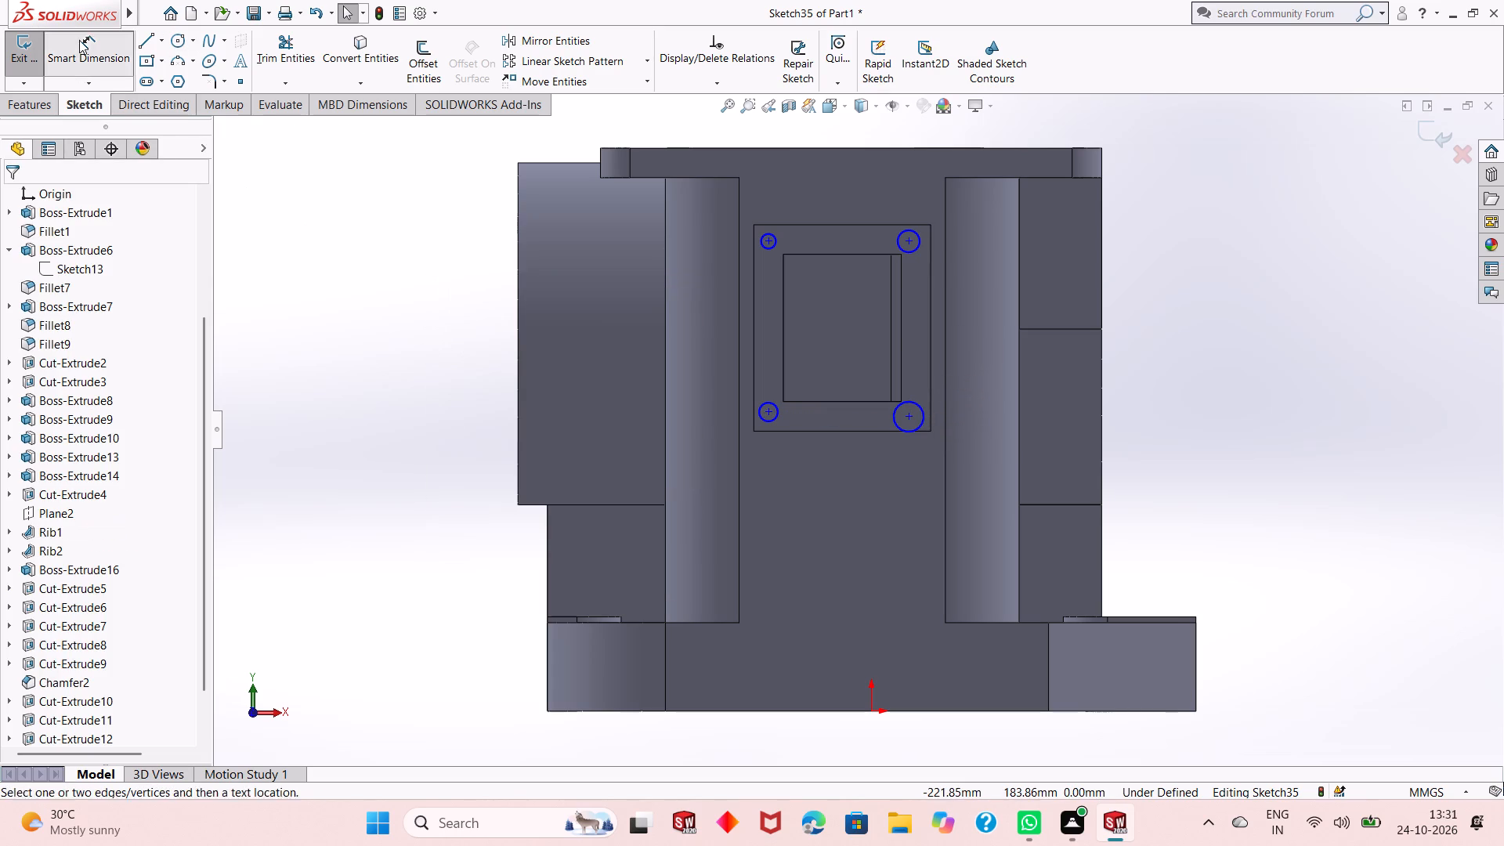
pyautogui.click(762, 246)
pyautogui.click(331, 320)
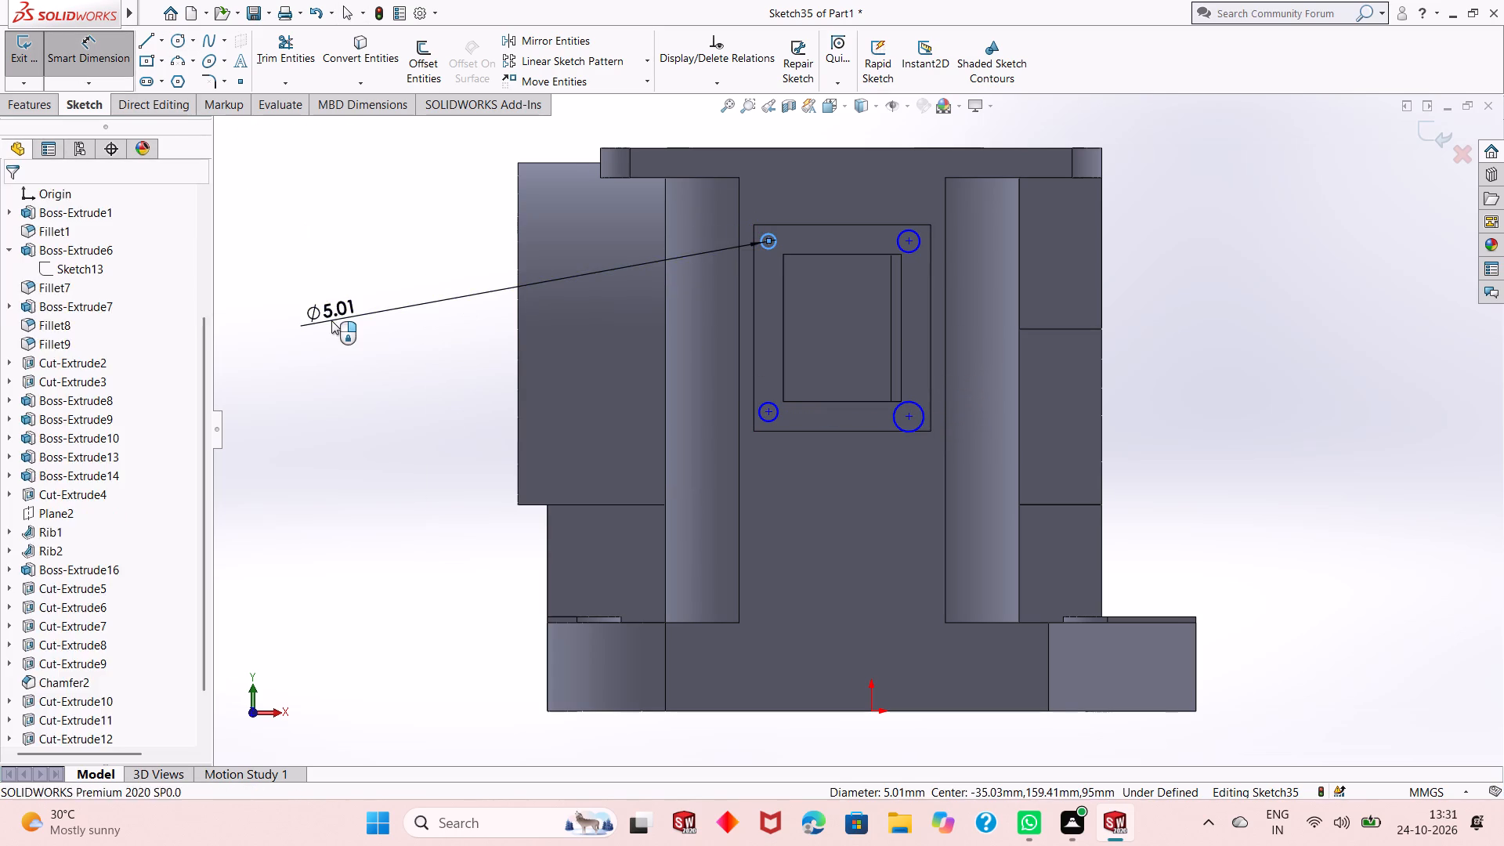
pyautogui.write('3.3')
pyautogui.press('Return')
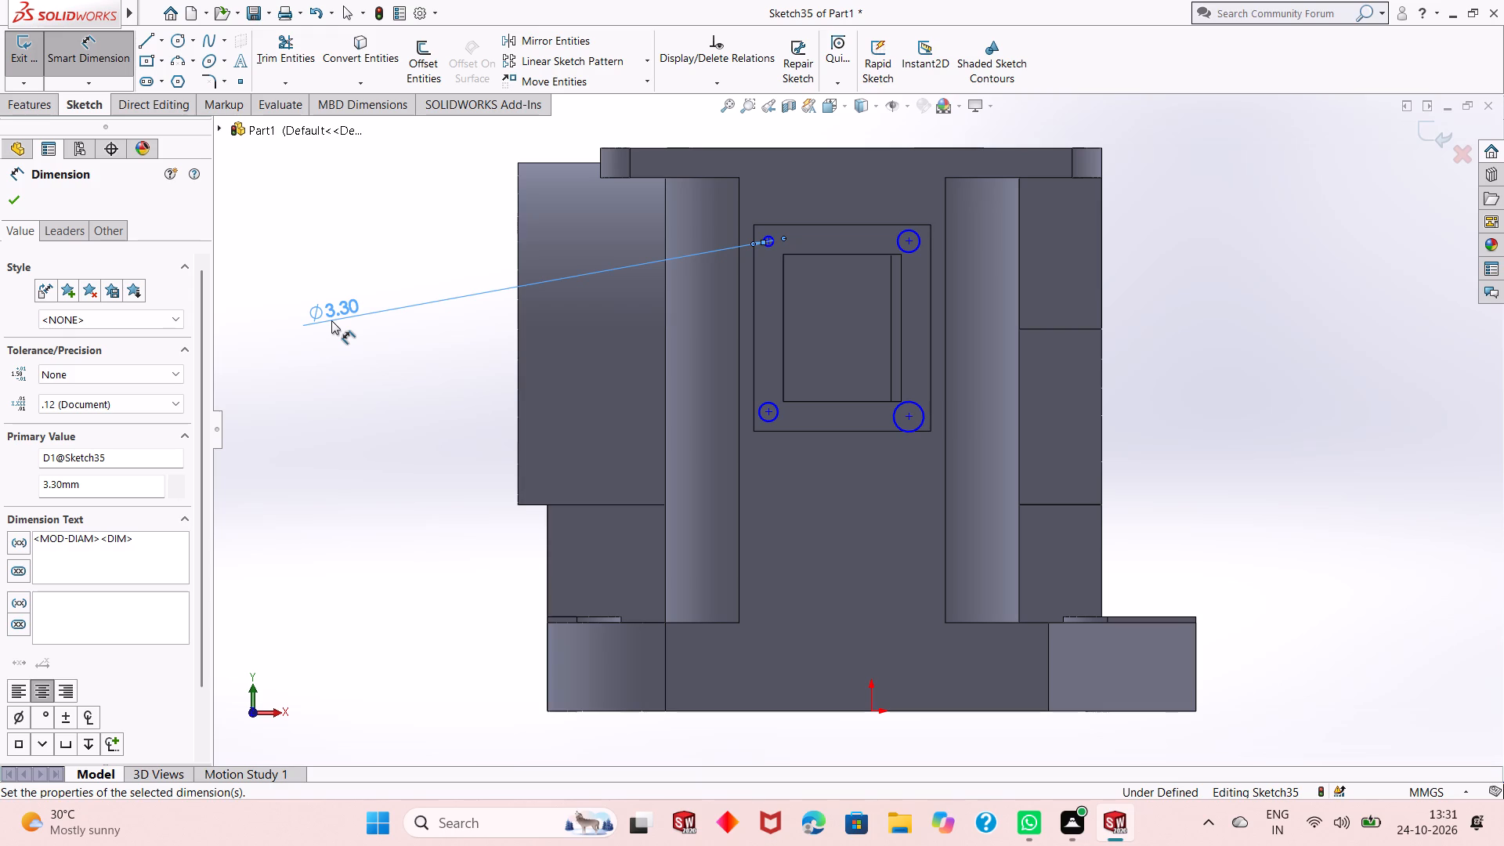
pyautogui.rightClick(440, 186)
pyautogui.click(479, 241)
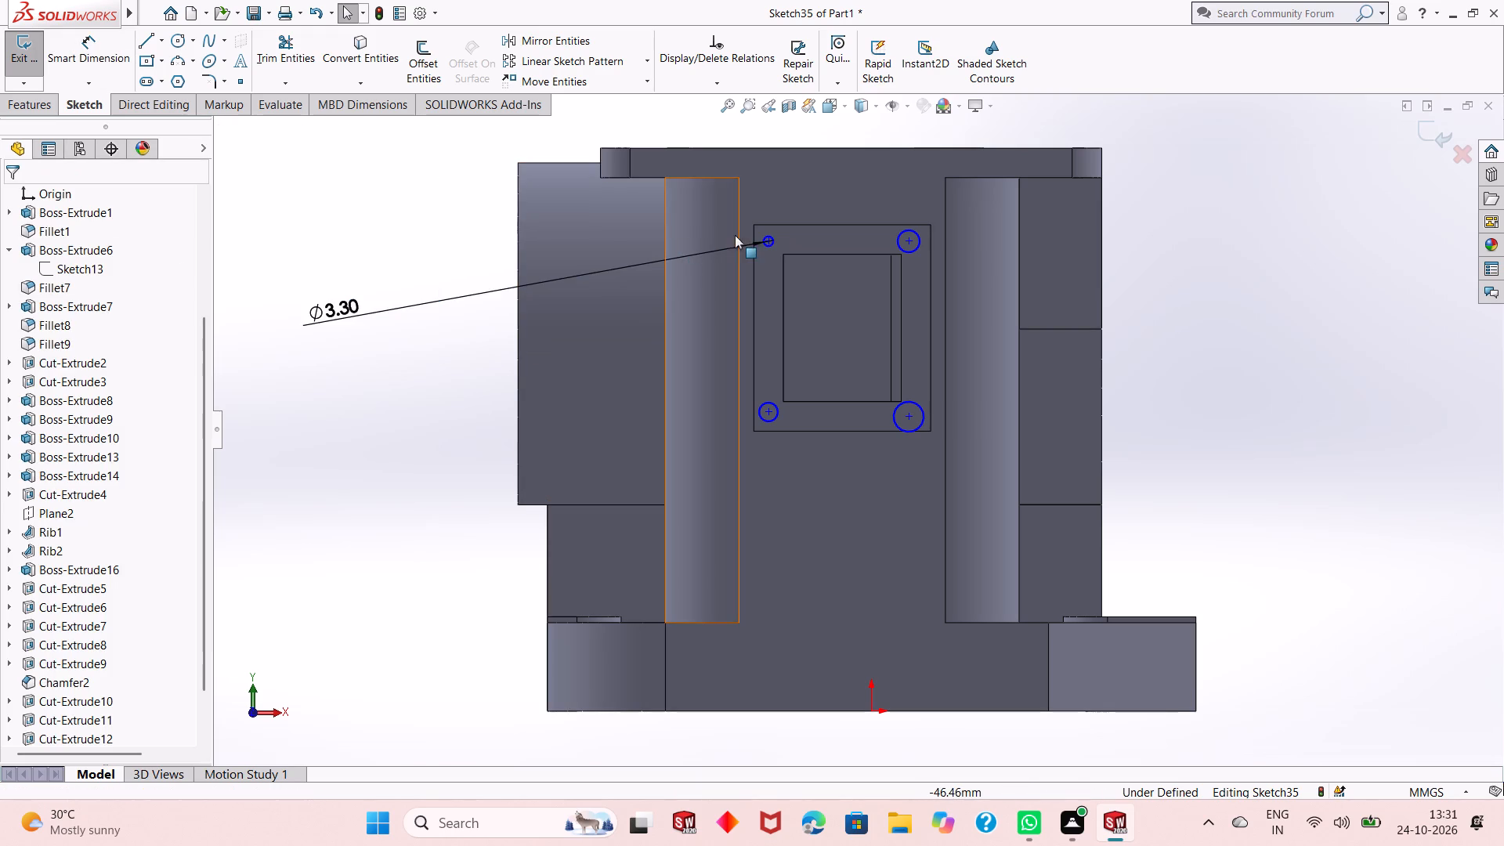
# Apply an Equal relation to all four corner circles.
pyautogui.scroll(-3, 774, 244)
pyautogui.click(786, 284)
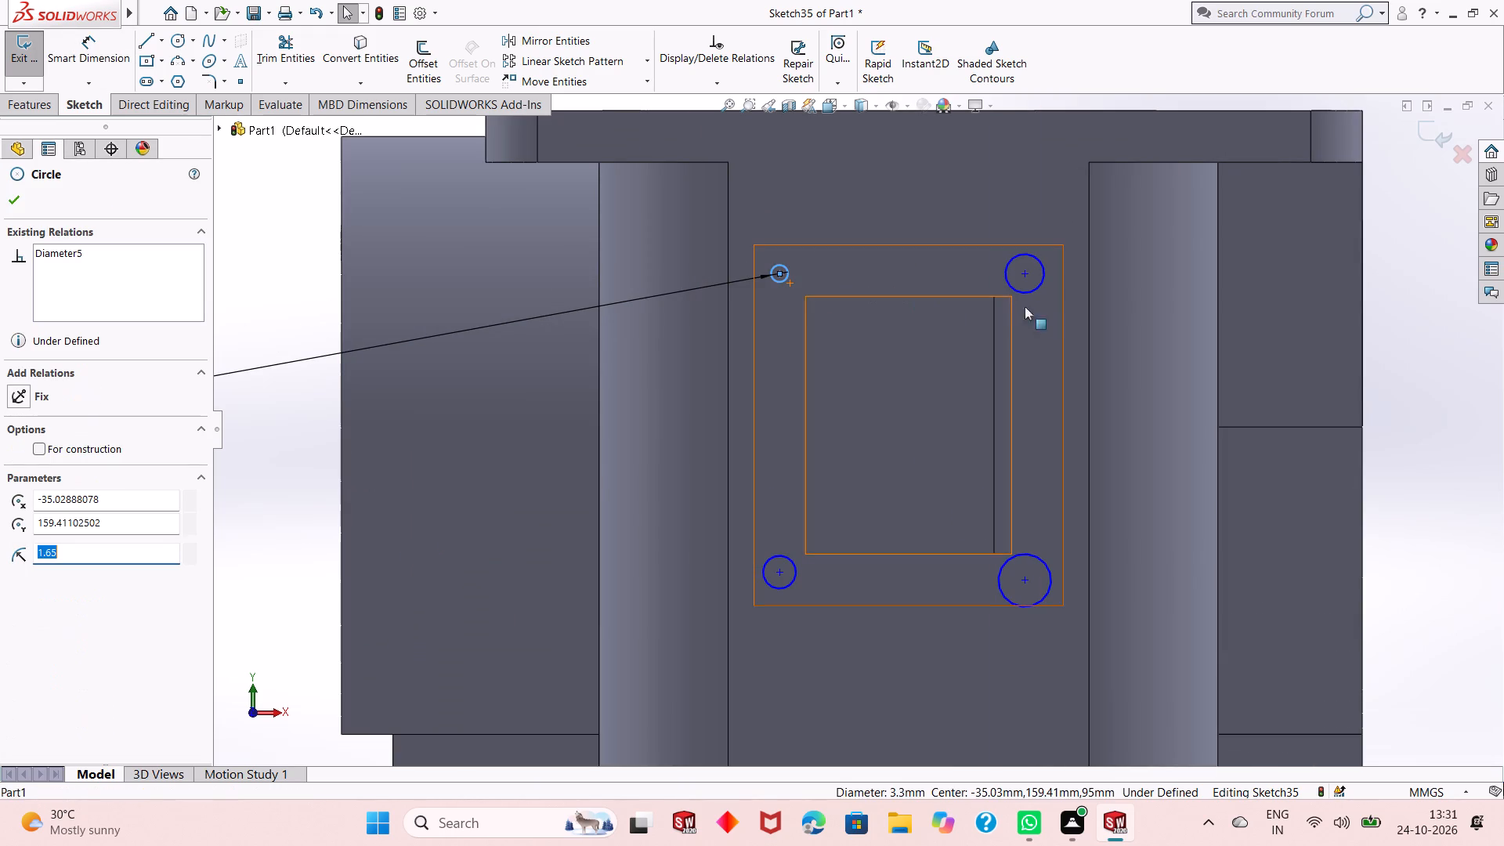
pyautogui.keyDown('ctrl'); pyautogui.click(1039, 290); pyautogui.keyUp('ctrl')
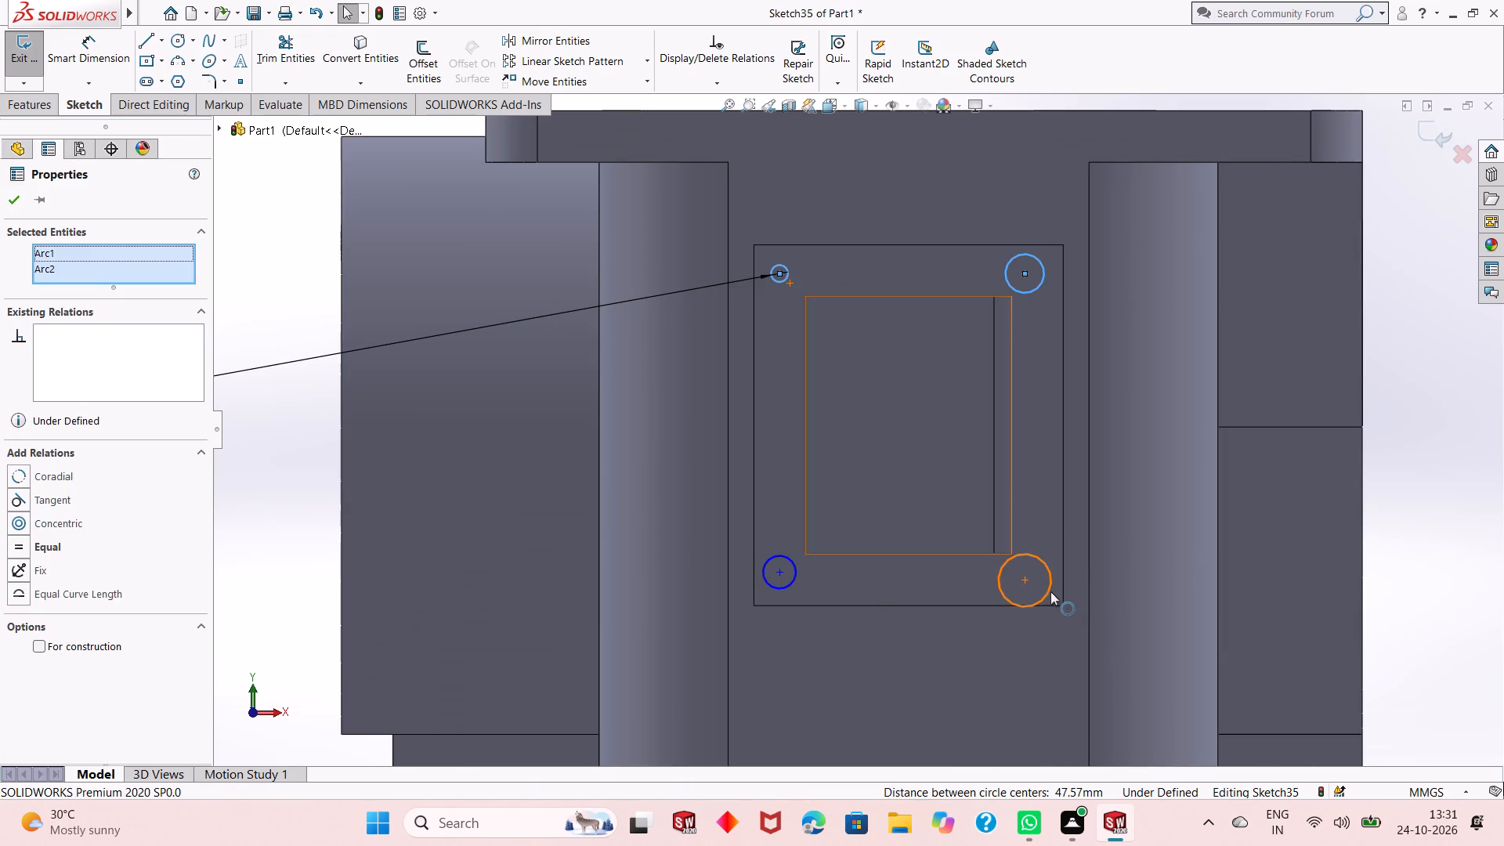
pyautogui.keyDown('ctrl'); pyautogui.click(1050, 591); pyautogui.keyUp('ctrl')
pyautogui.keyDown('ctrl'); pyautogui.click(771, 583); pyautogui.keyUp('ctrl')
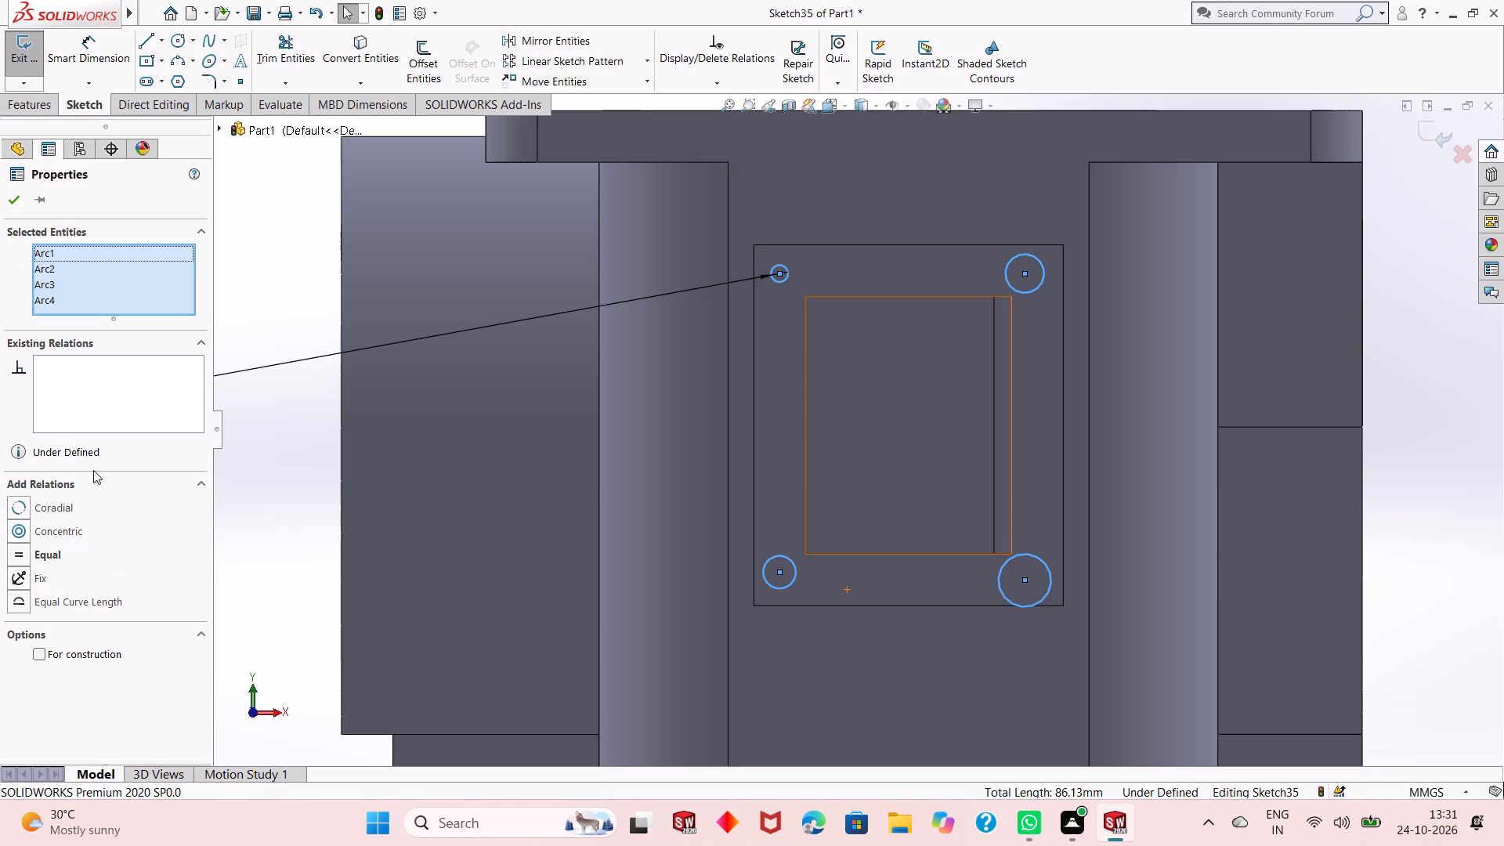
pyautogui.click(14, 550)
pyautogui.click(8, 203)
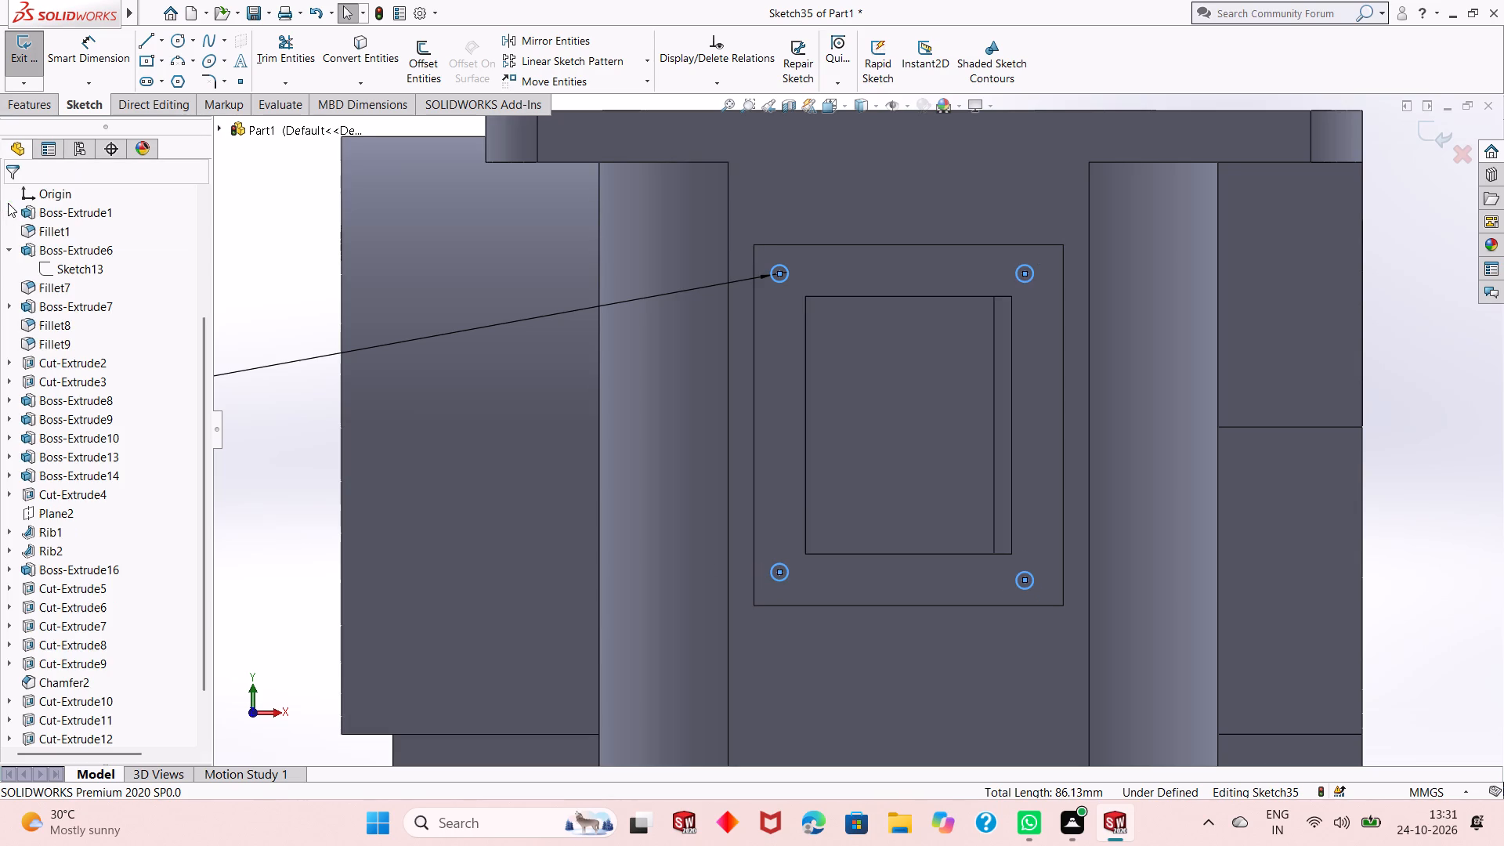
# Dimension the vertical distance between the centres of the two right-hand circles to 60 mm.
pyautogui.click(69, 49)
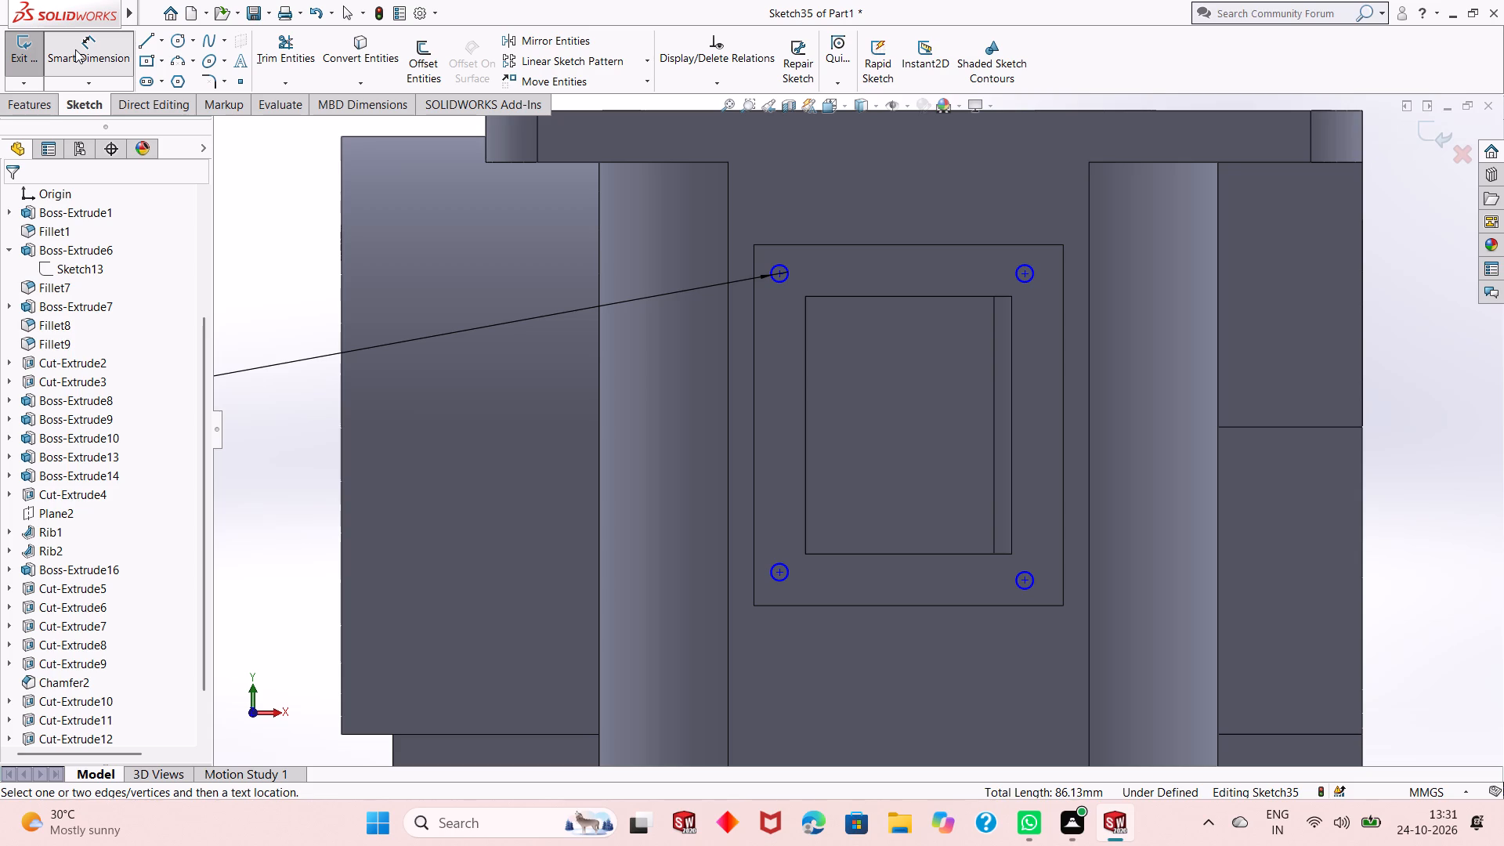
pyautogui.click(1028, 272)
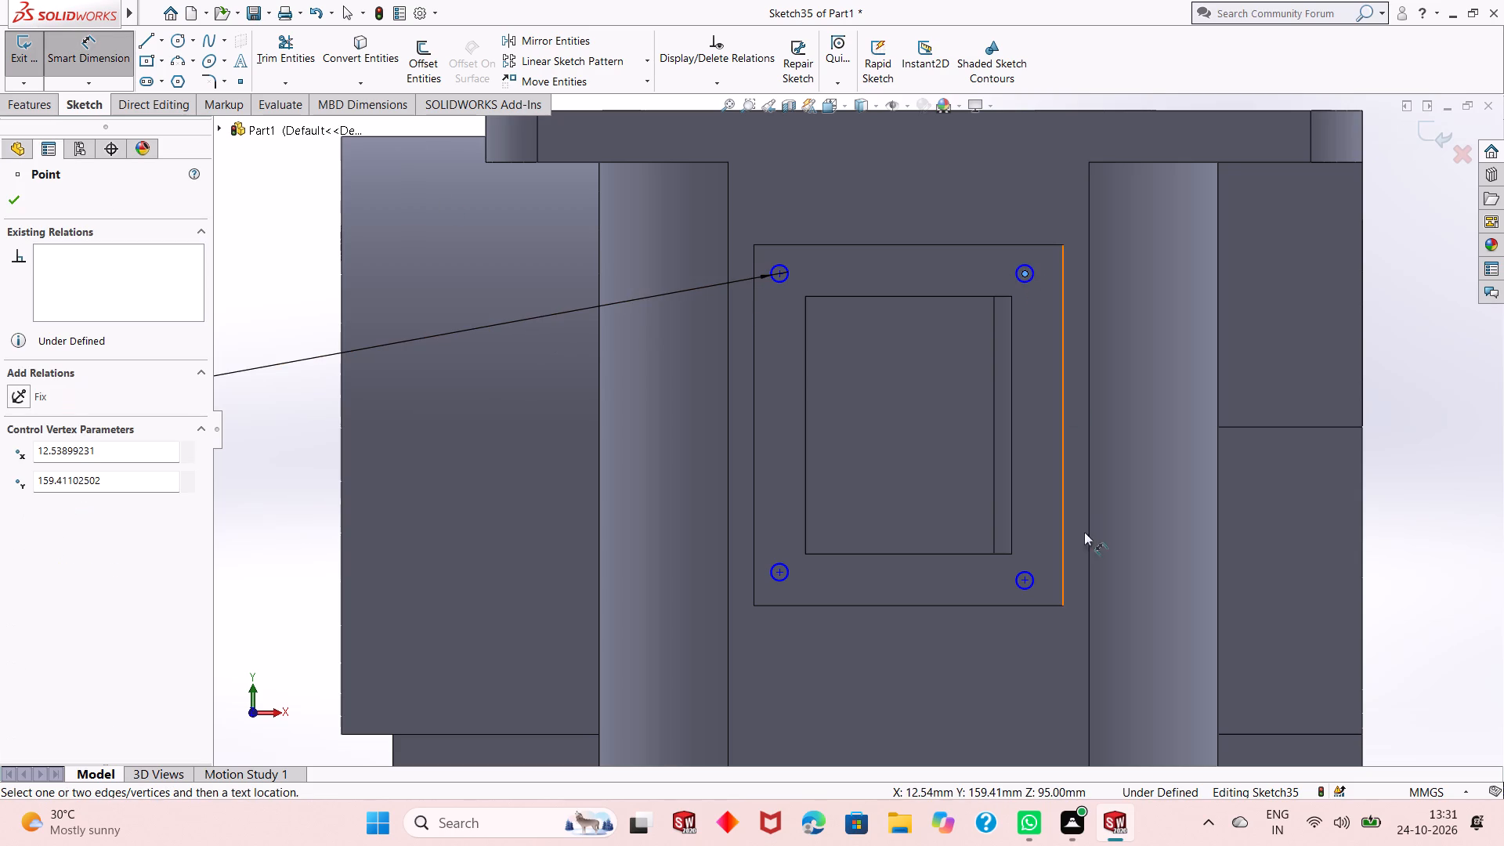
pyautogui.click(1027, 584)
pyautogui.click(1400, 515)
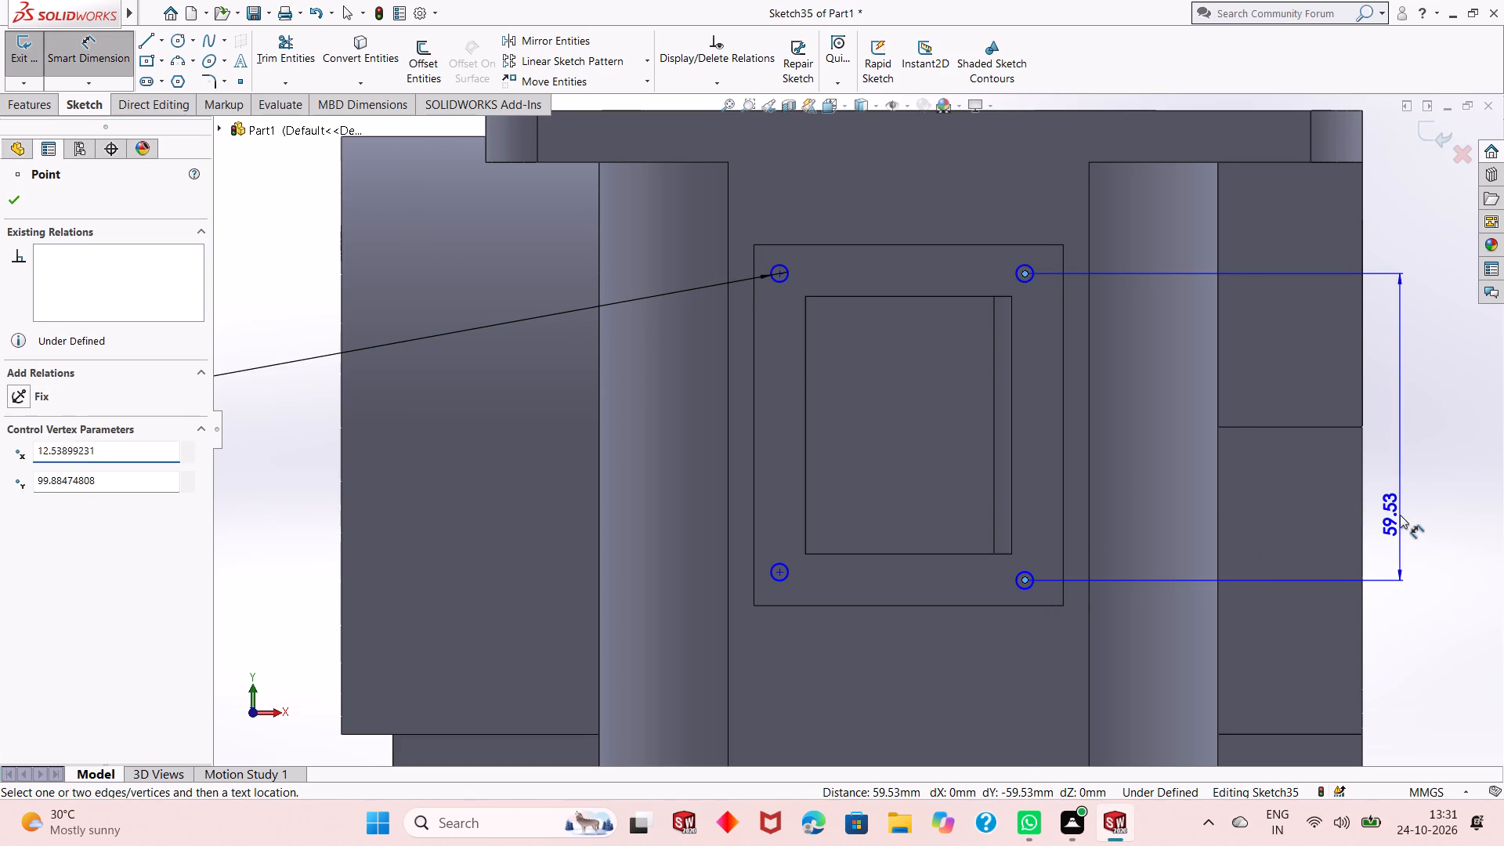
pyautogui.write('60')
pyautogui.press('Return')
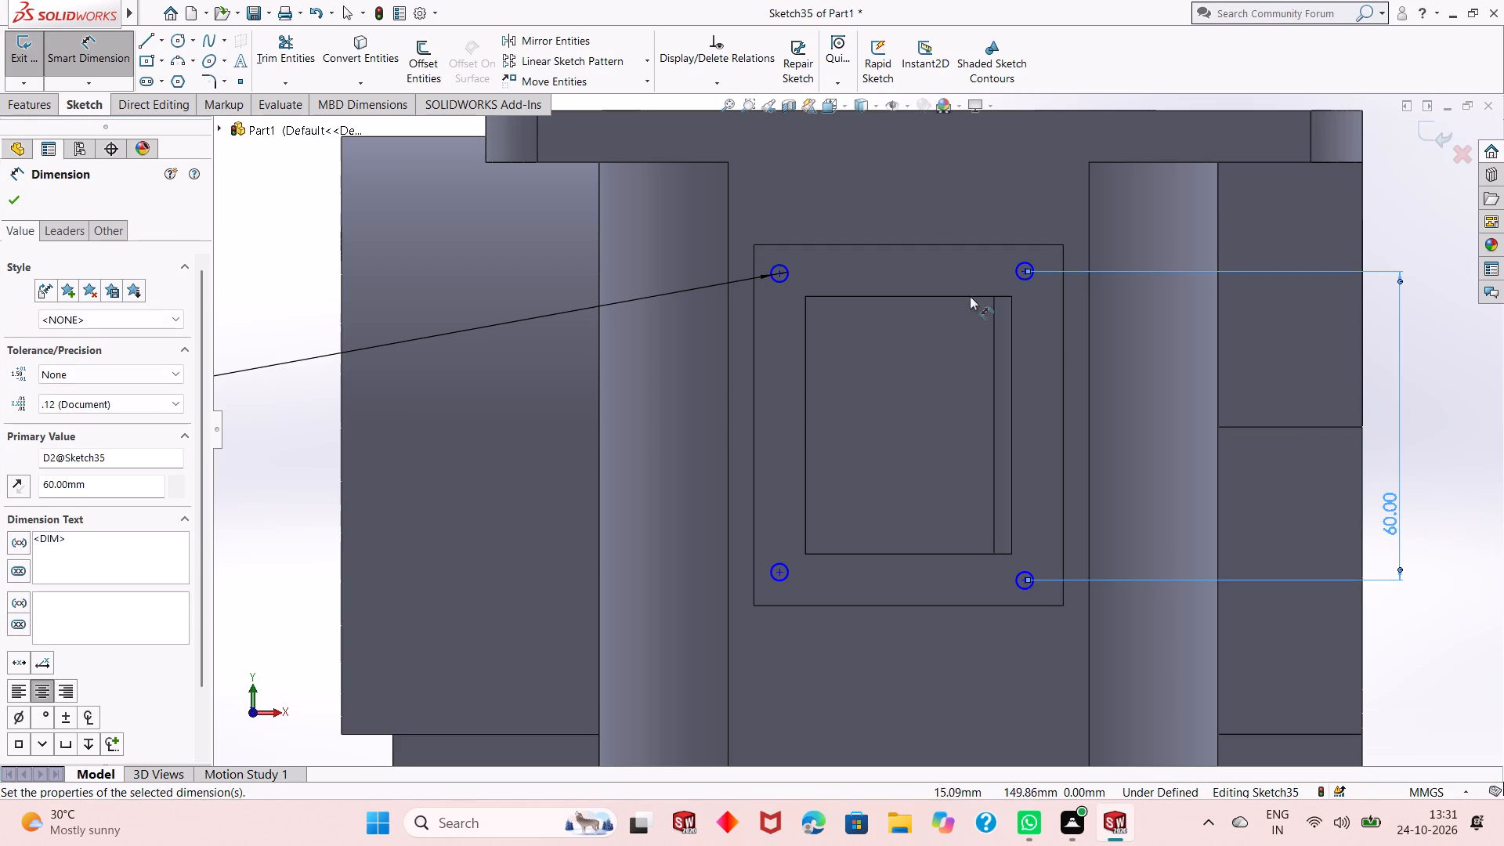
# Dimension the horizontal distance between the centres of the two upper circles to 50 mm.
pyautogui.click(780, 273)
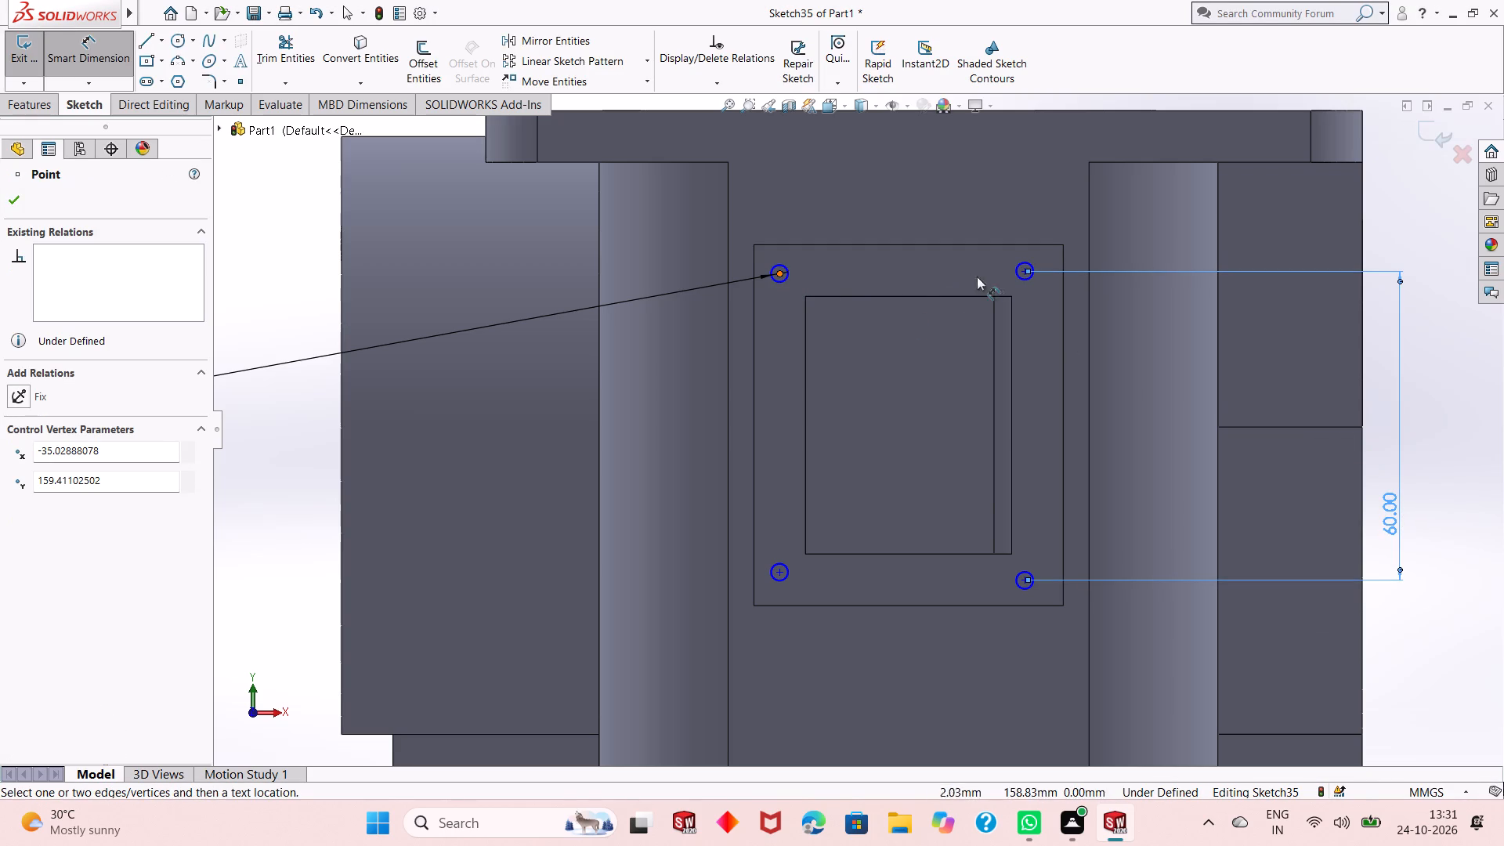
pyautogui.click(1021, 269)
pyautogui.click(989, 183)
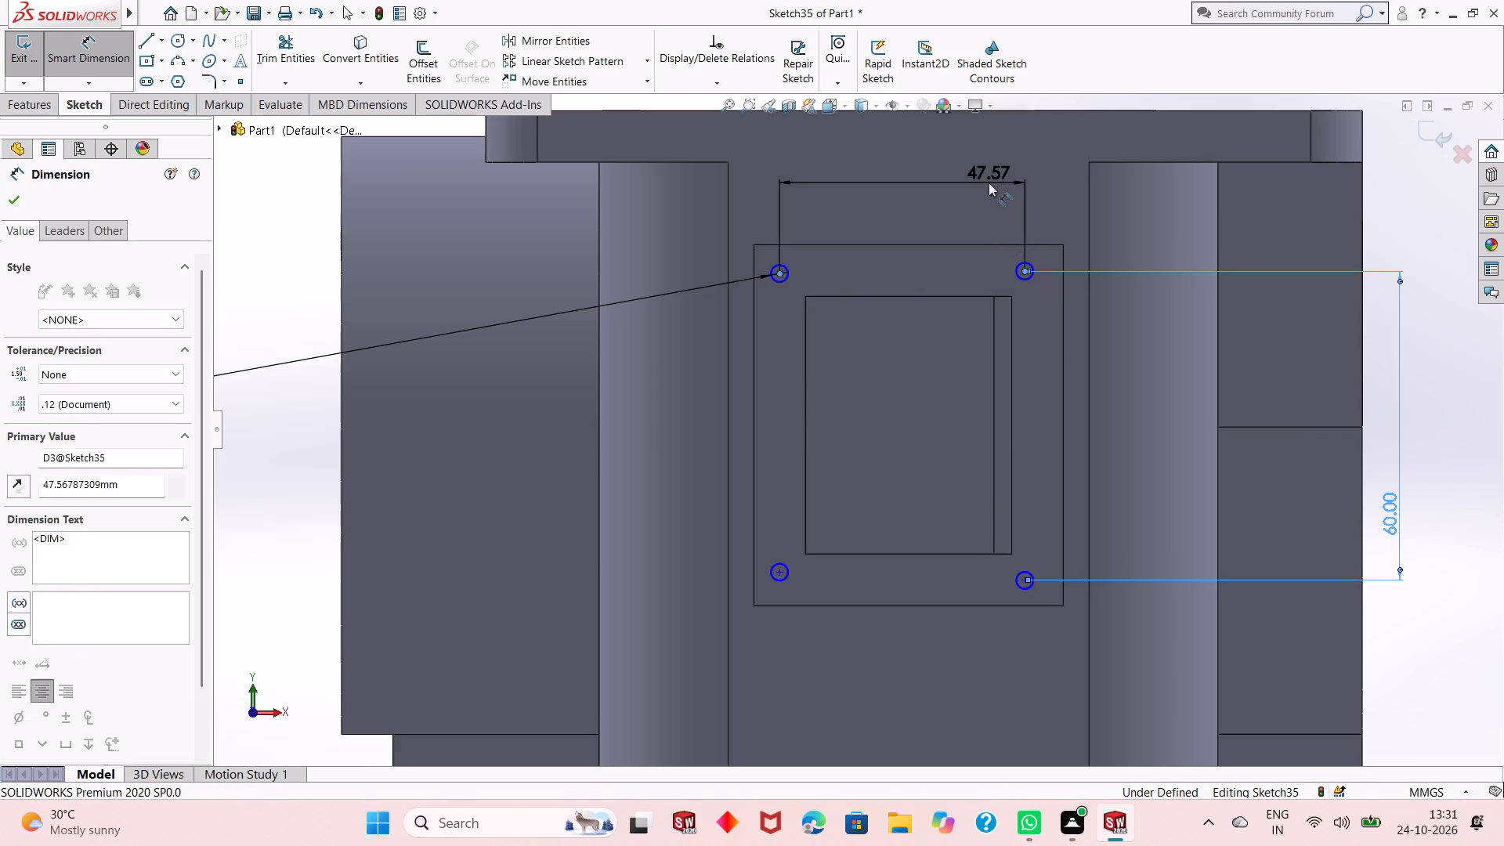
pyautogui.press('8')
pyautogui.press('BackSpace')
pyautogui.write('50')
pyautogui.press('Return')
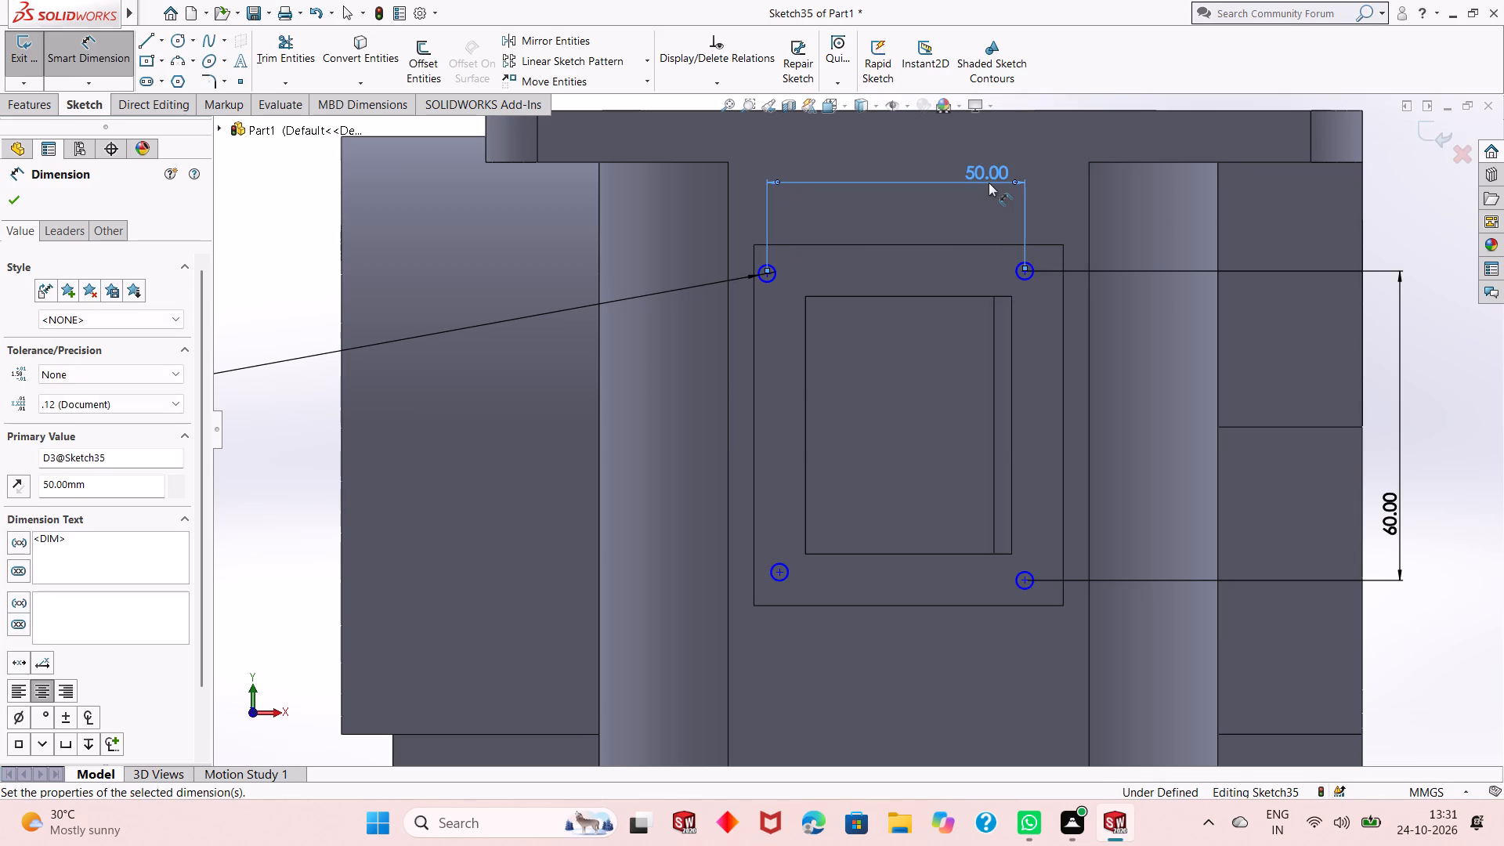
pyautogui.scroll(-1, 960, 338)
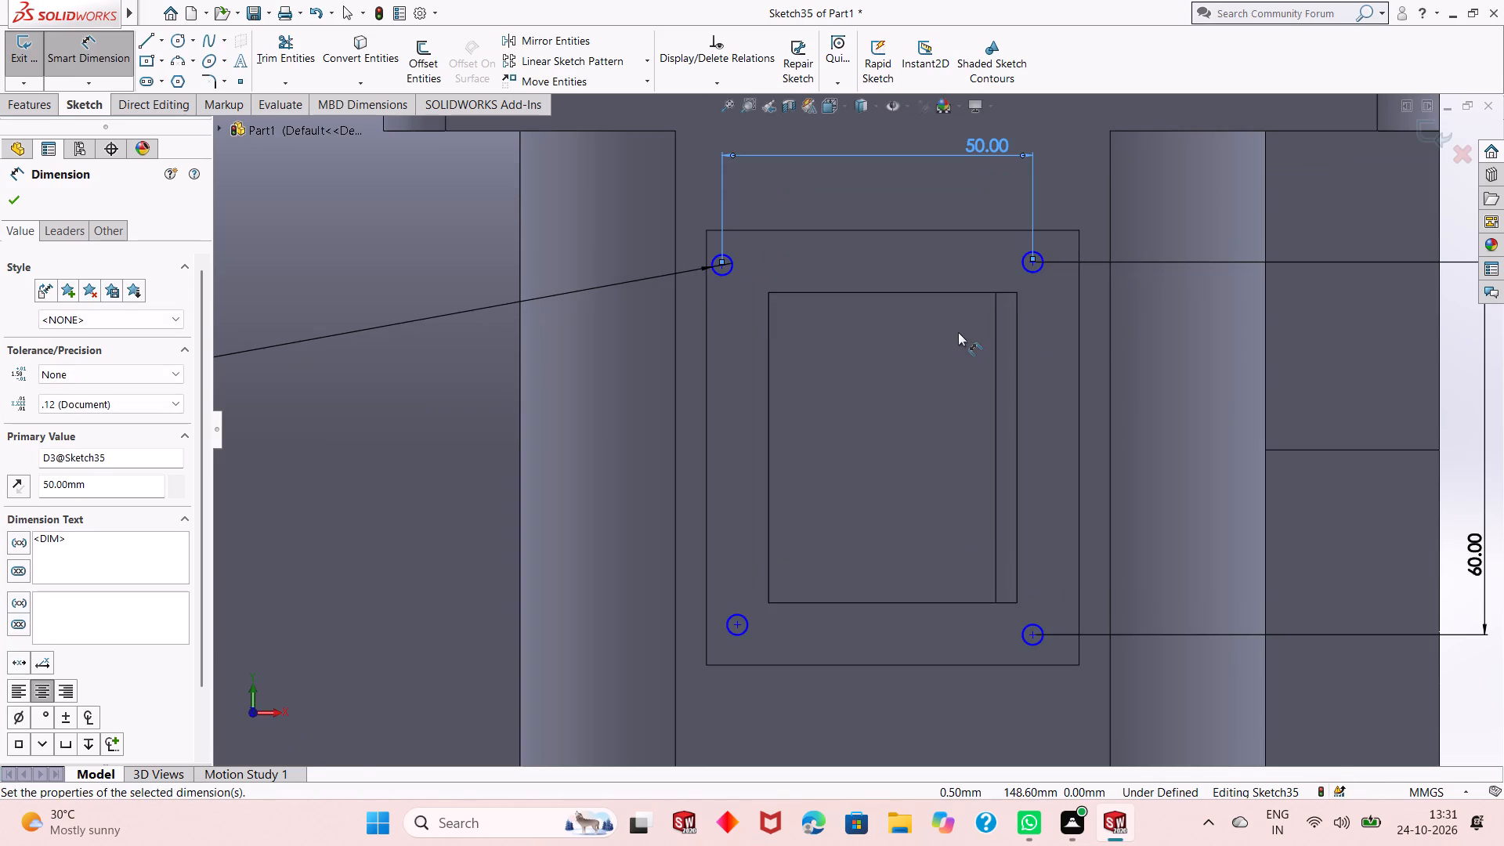
pyautogui.scroll(3, 958, 332)
pyautogui.scroll(1, 862, 502)
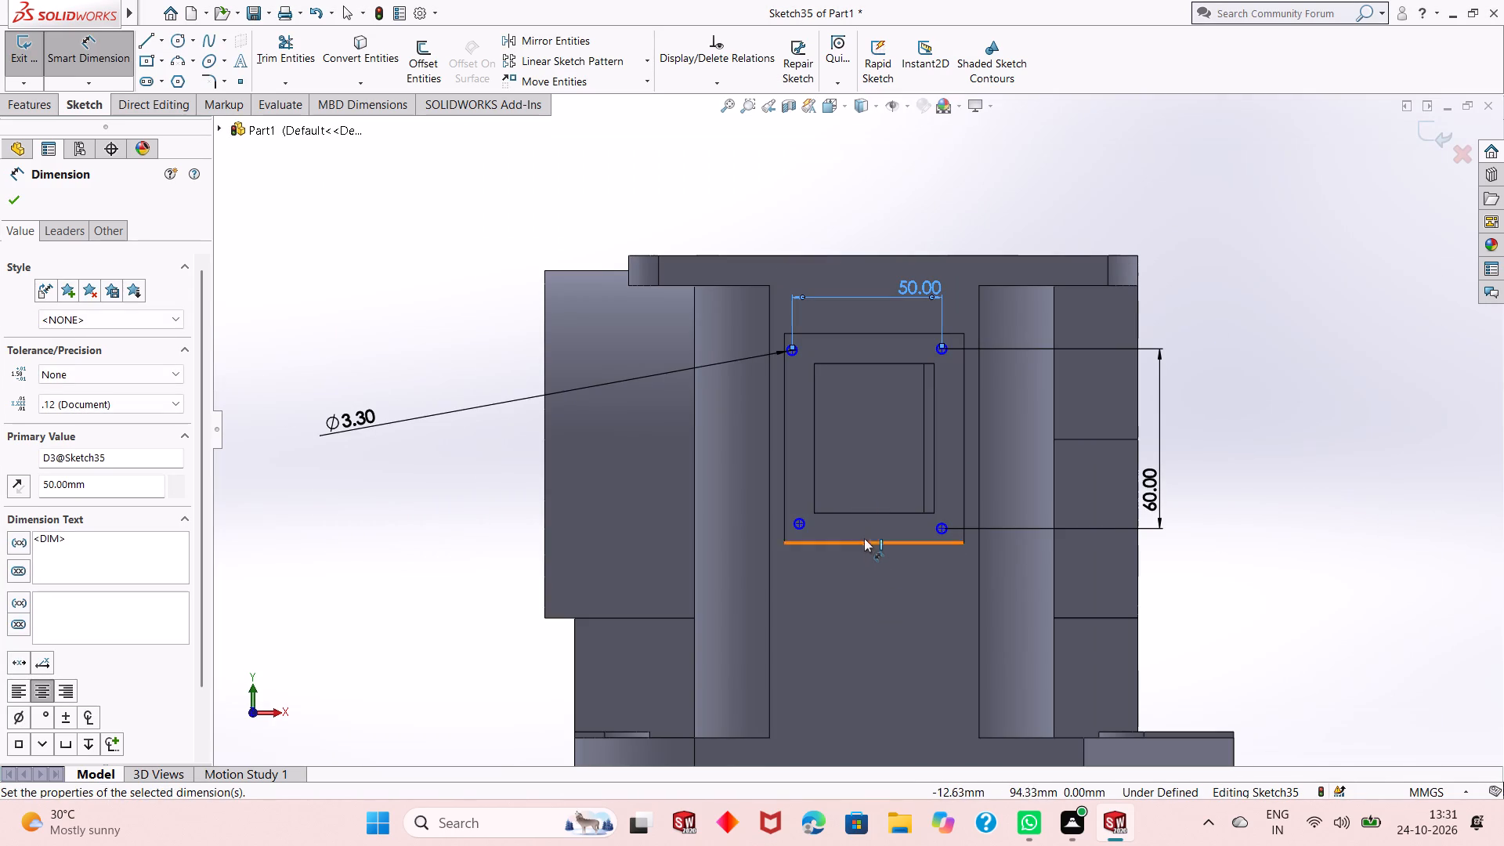
pyautogui.scroll(-2, 941, 351)
pyautogui.scroll(1, 943, 352)
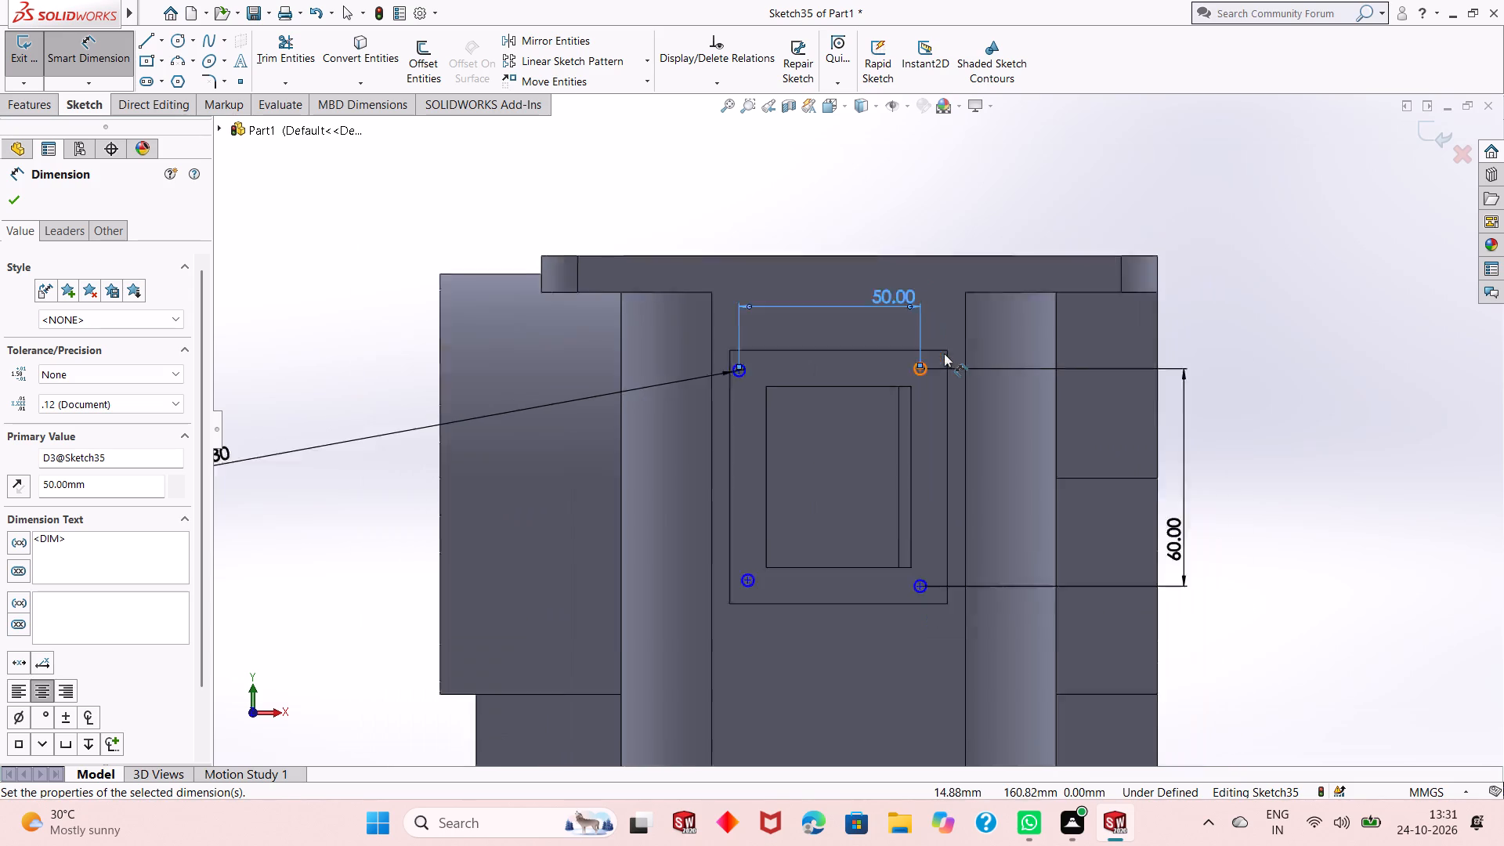
pyautogui.scroll(1, 944, 353)
pyautogui.scroll(-2, 895, 389)
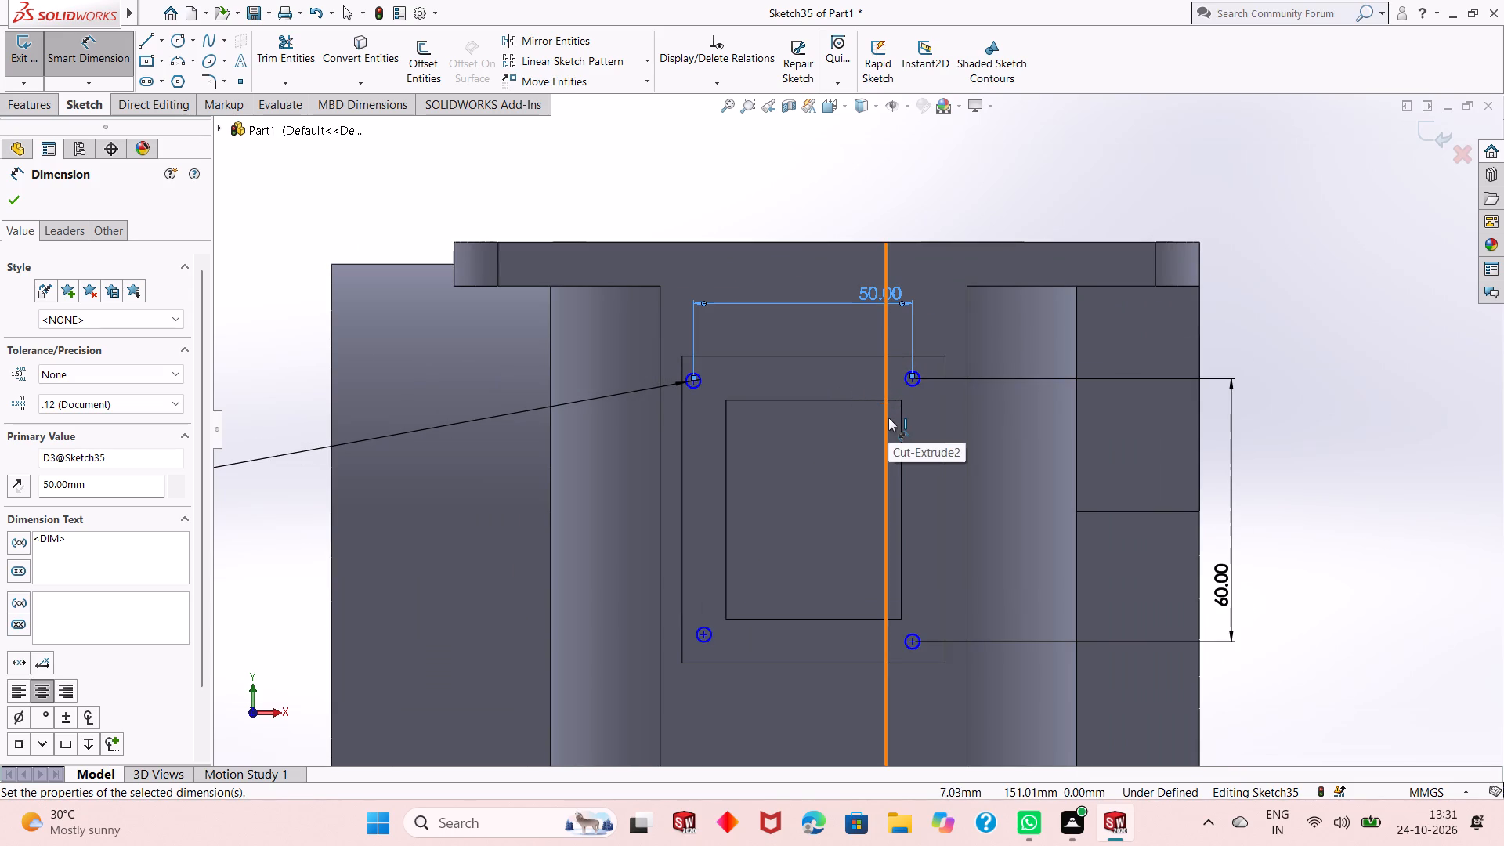
pyautogui.press('Escape')
# Apply Vertical relations between the centres of the two left-hand circles and between those of the two right-hand circles.
pyautogui.scroll(-2, 871, 401)
pyautogui.scroll(4, 864, 401)
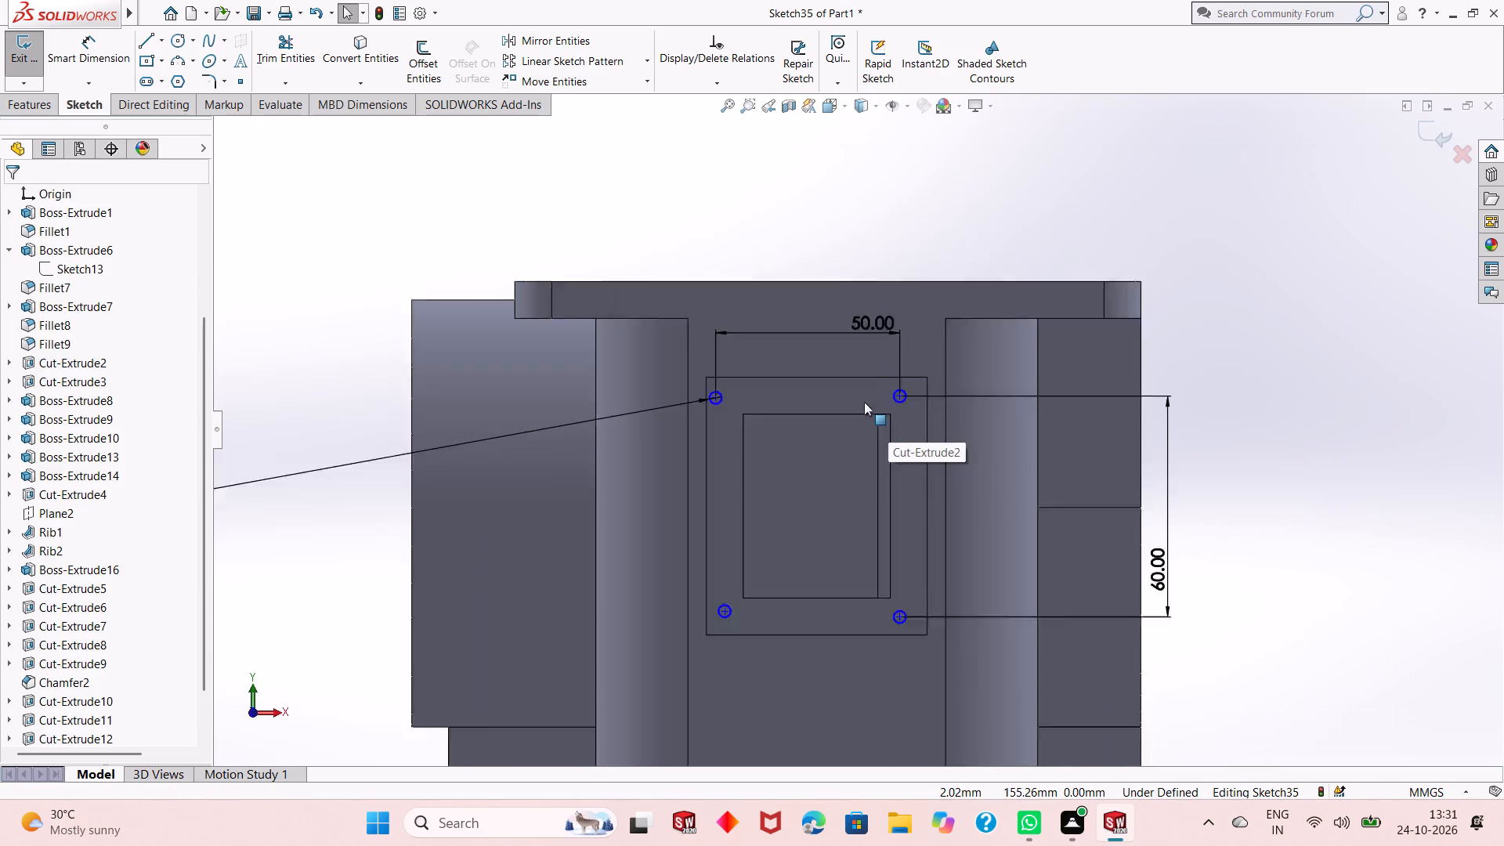
pyautogui.scroll(1, 847, 480)
pyautogui.scroll(-2, 766, 600)
pyautogui.scroll(-2, 749, 313)
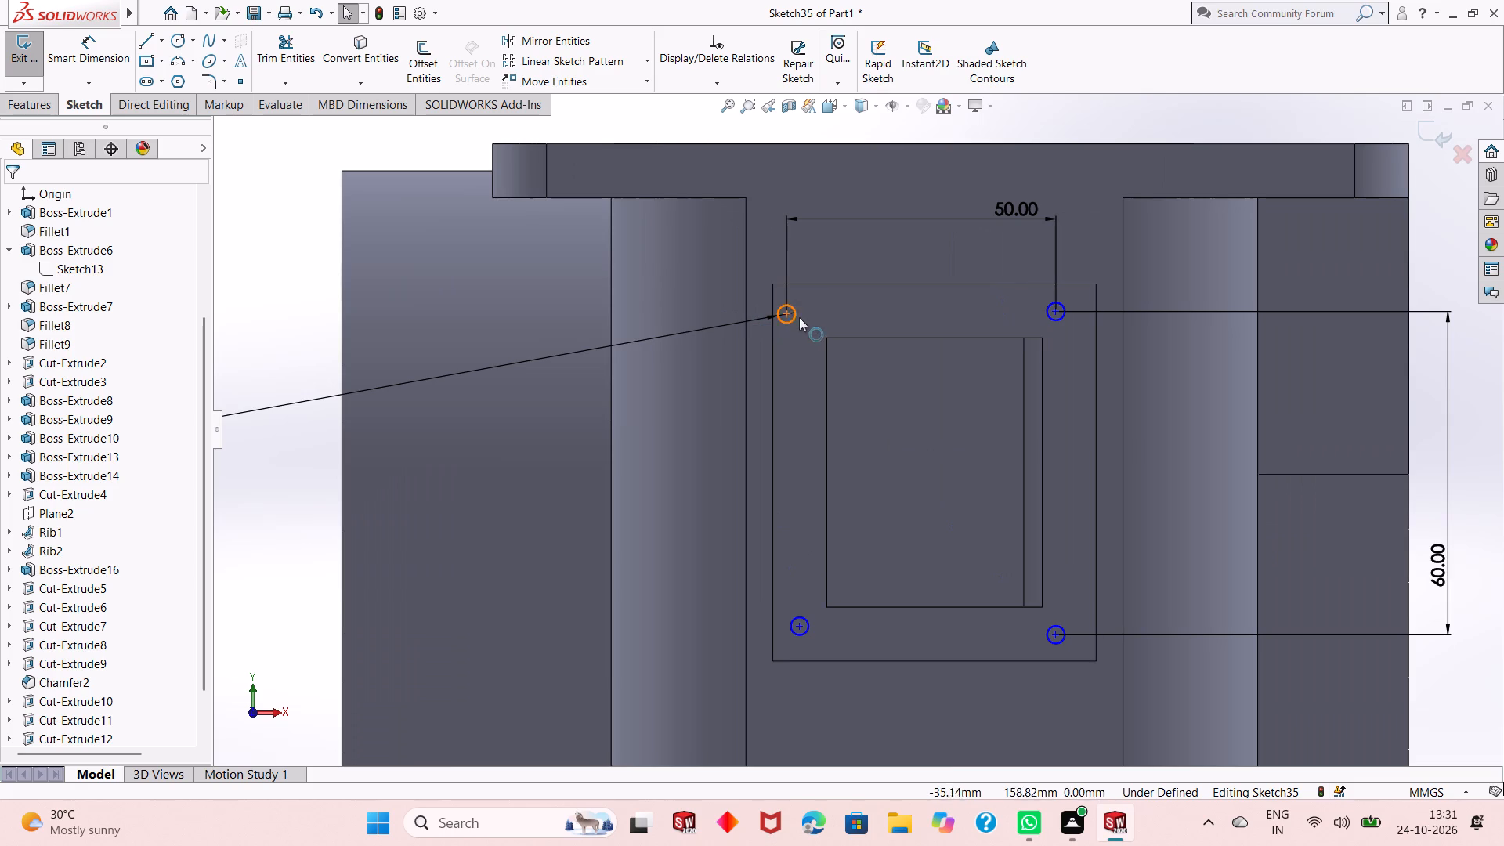
pyautogui.click(786, 314)
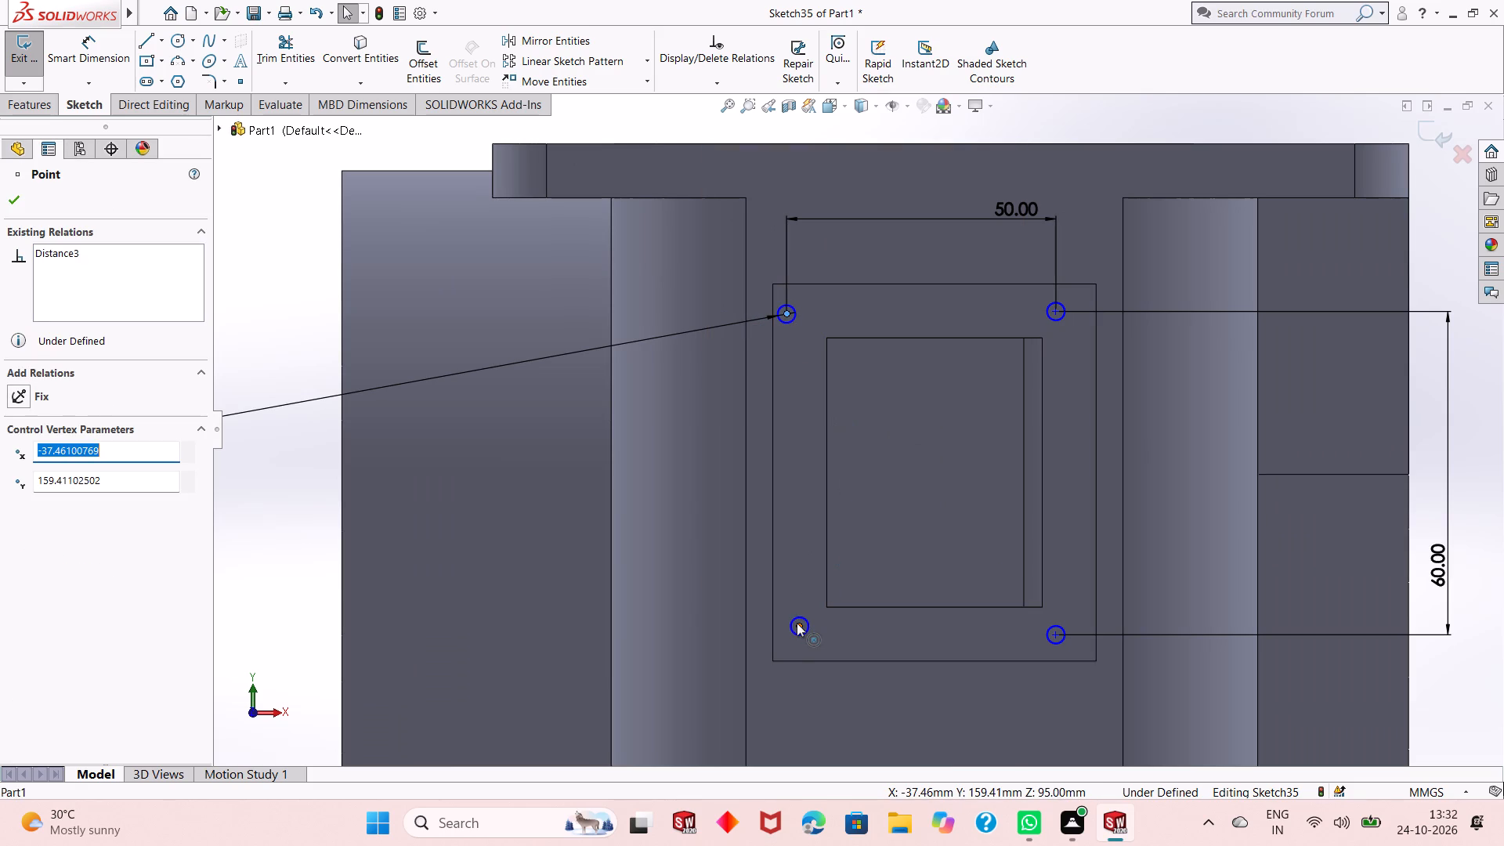
pyautogui.keyDown('ctrl'); pyautogui.click(797, 623); pyautogui.keyUp('ctrl')
pyautogui.click(865, 554)
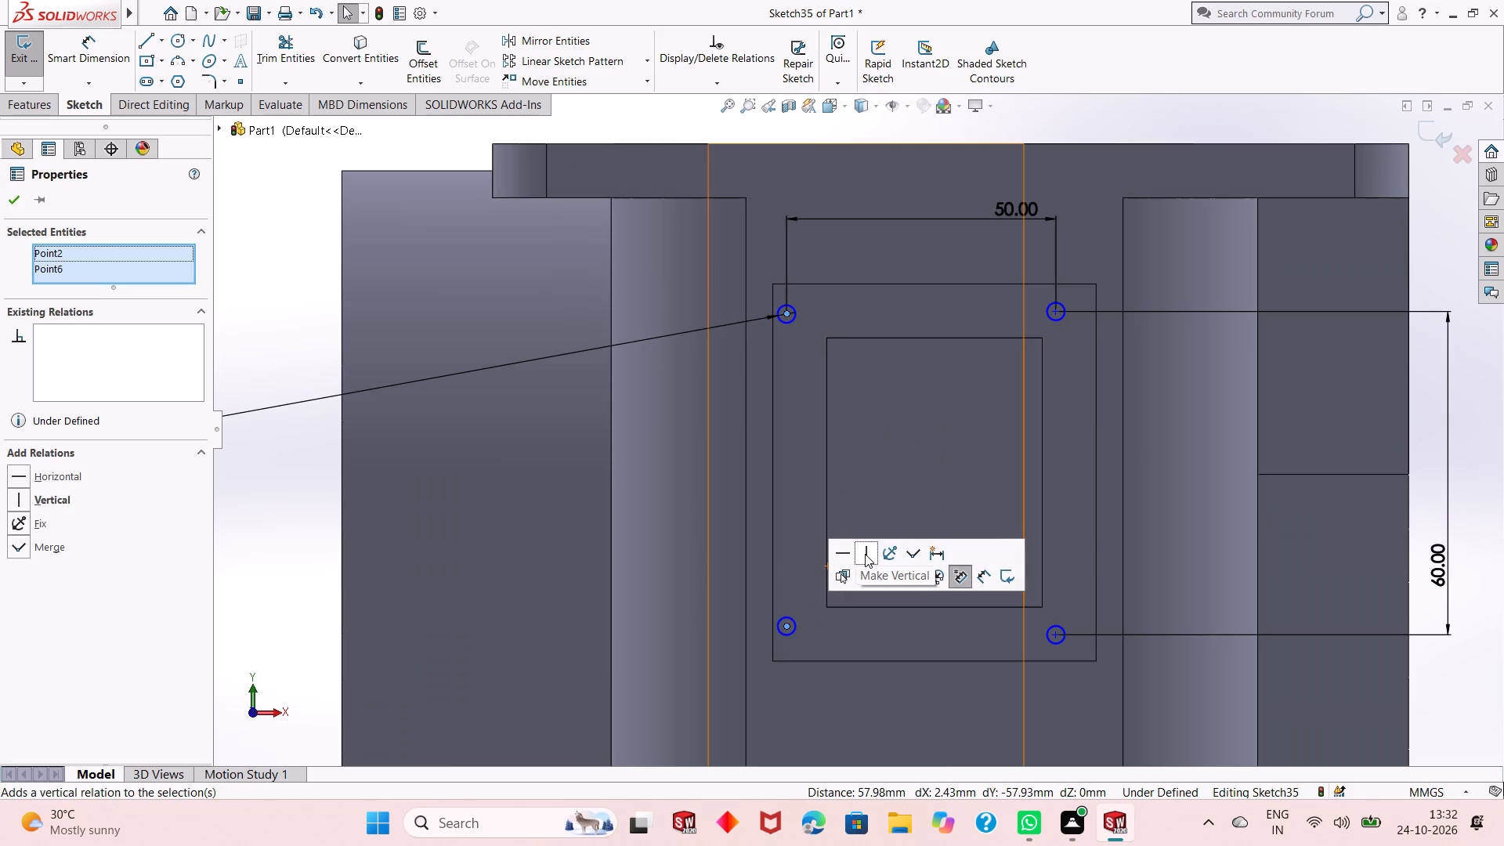
pyautogui.press('Escape')
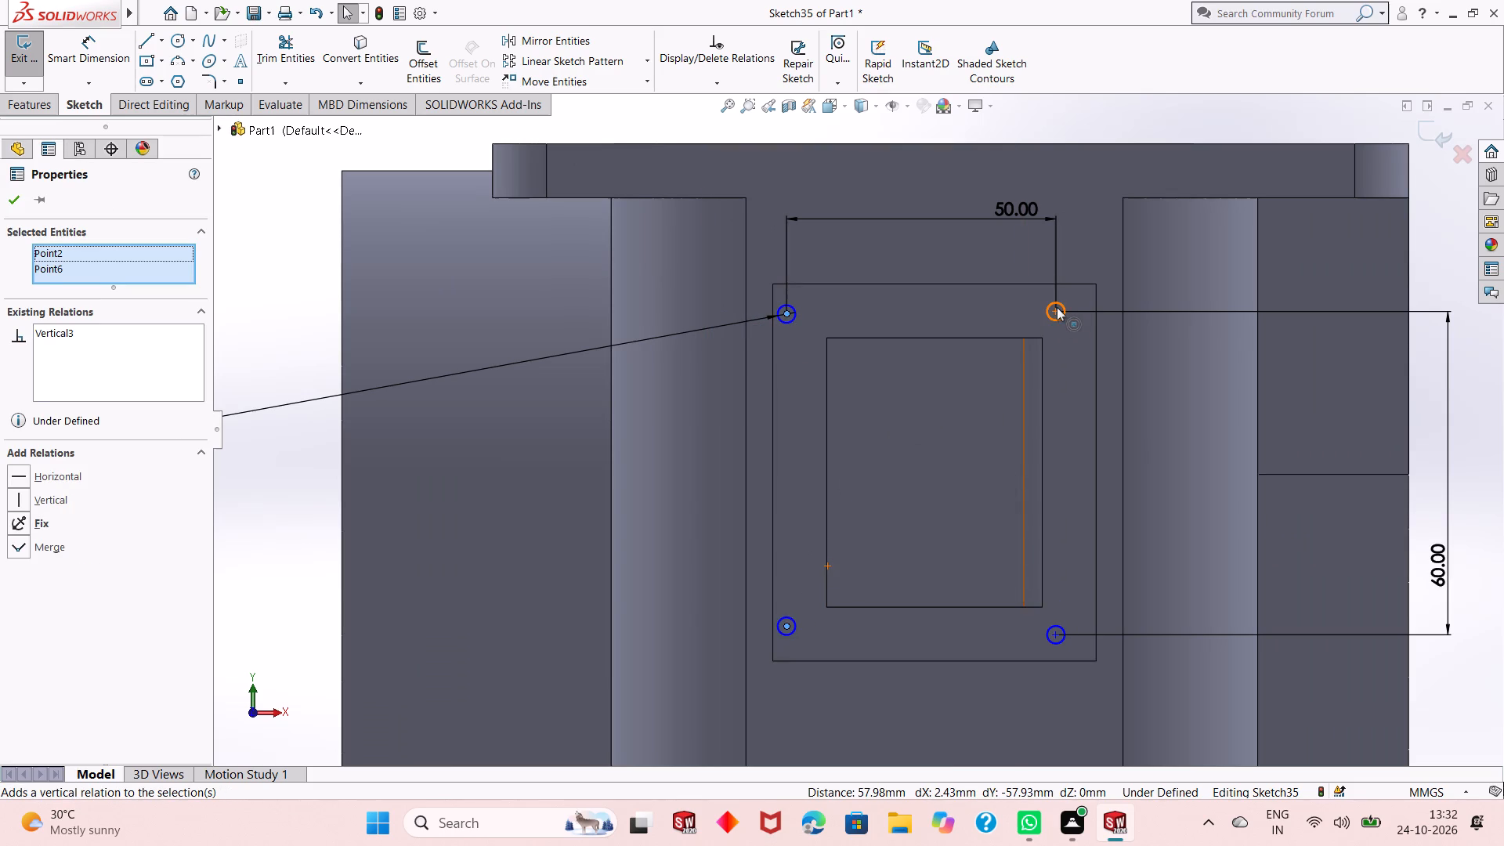
pyautogui.click(1057, 307)
pyautogui.keyDown('ctrl'); pyautogui.click(1057, 631); pyautogui.keyUp('ctrl')
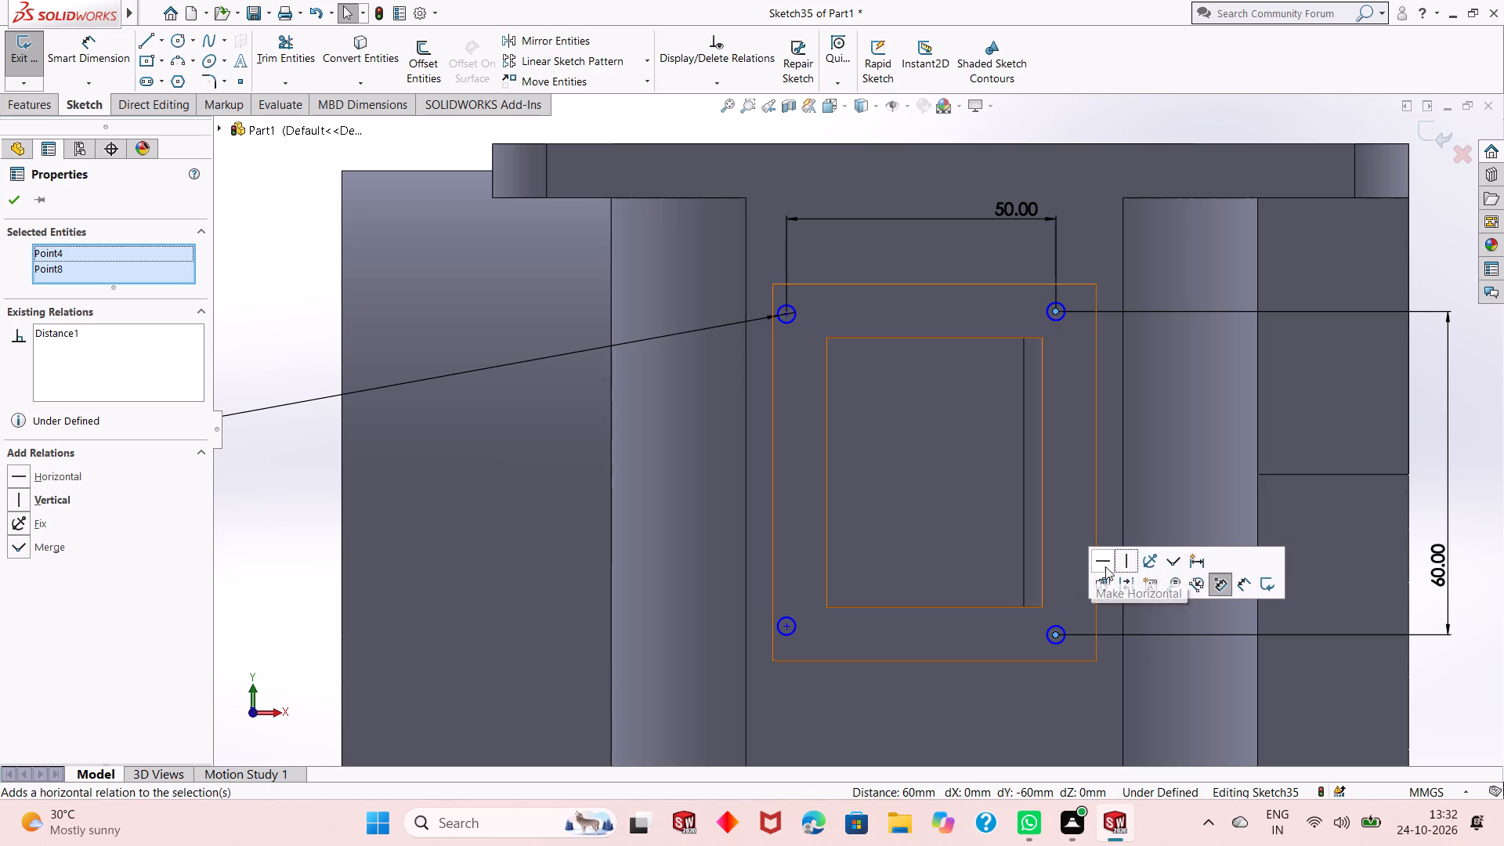
pyautogui.click(1127, 562)
pyautogui.press('Escape')
# Sketch a vertical centerline about 11.8 mm long upward from the midpoint of the inner window's bottom edge.
pyautogui.scroll(4, 963, 576)
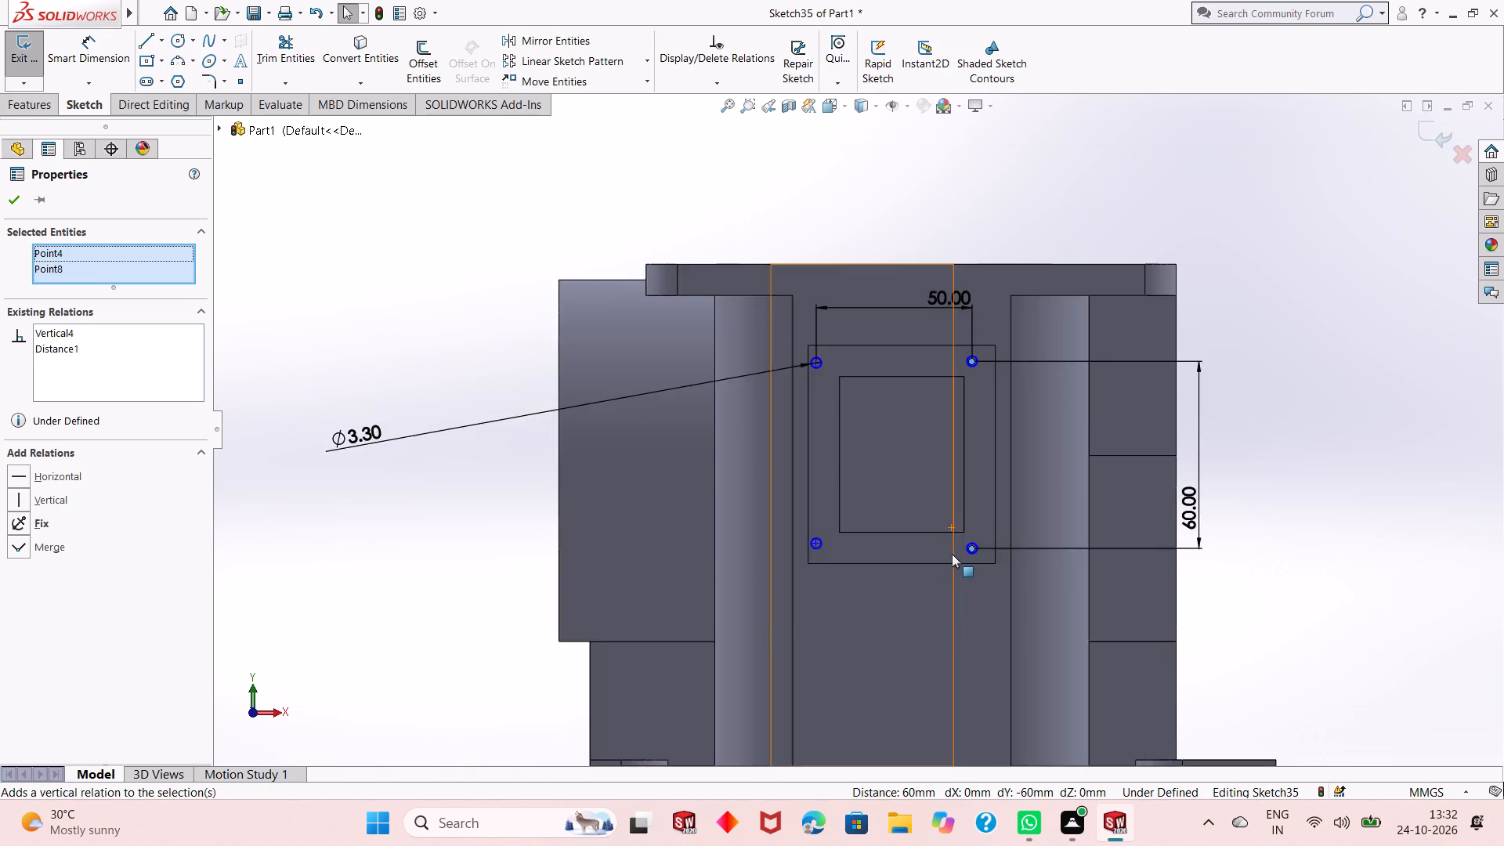
pyautogui.scroll(1, 952, 554)
pyautogui.scroll(-2, 870, 515)
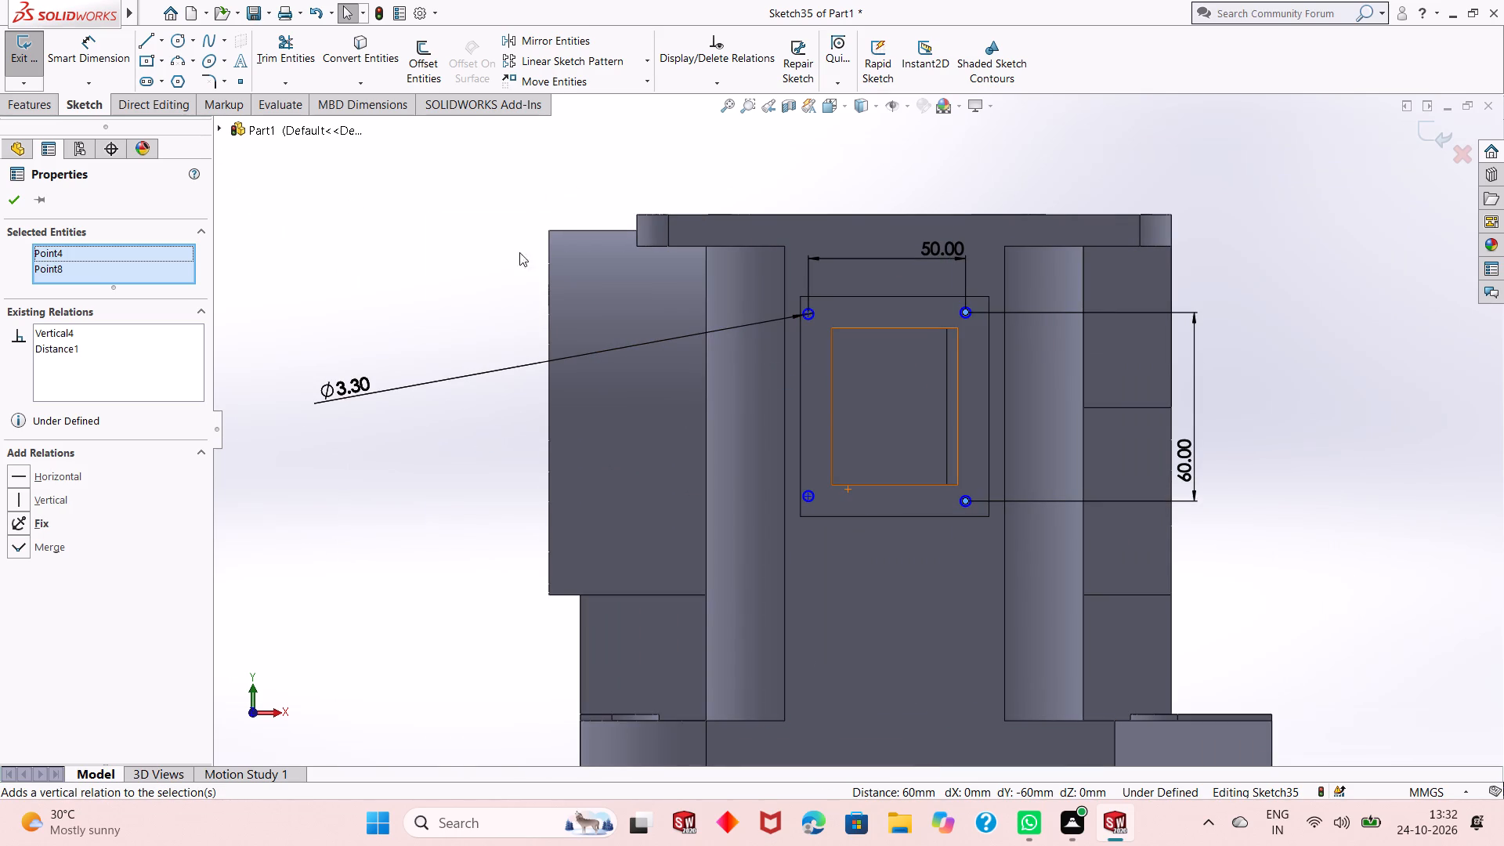
pyautogui.click(161, 41)
pyautogui.click(168, 77)
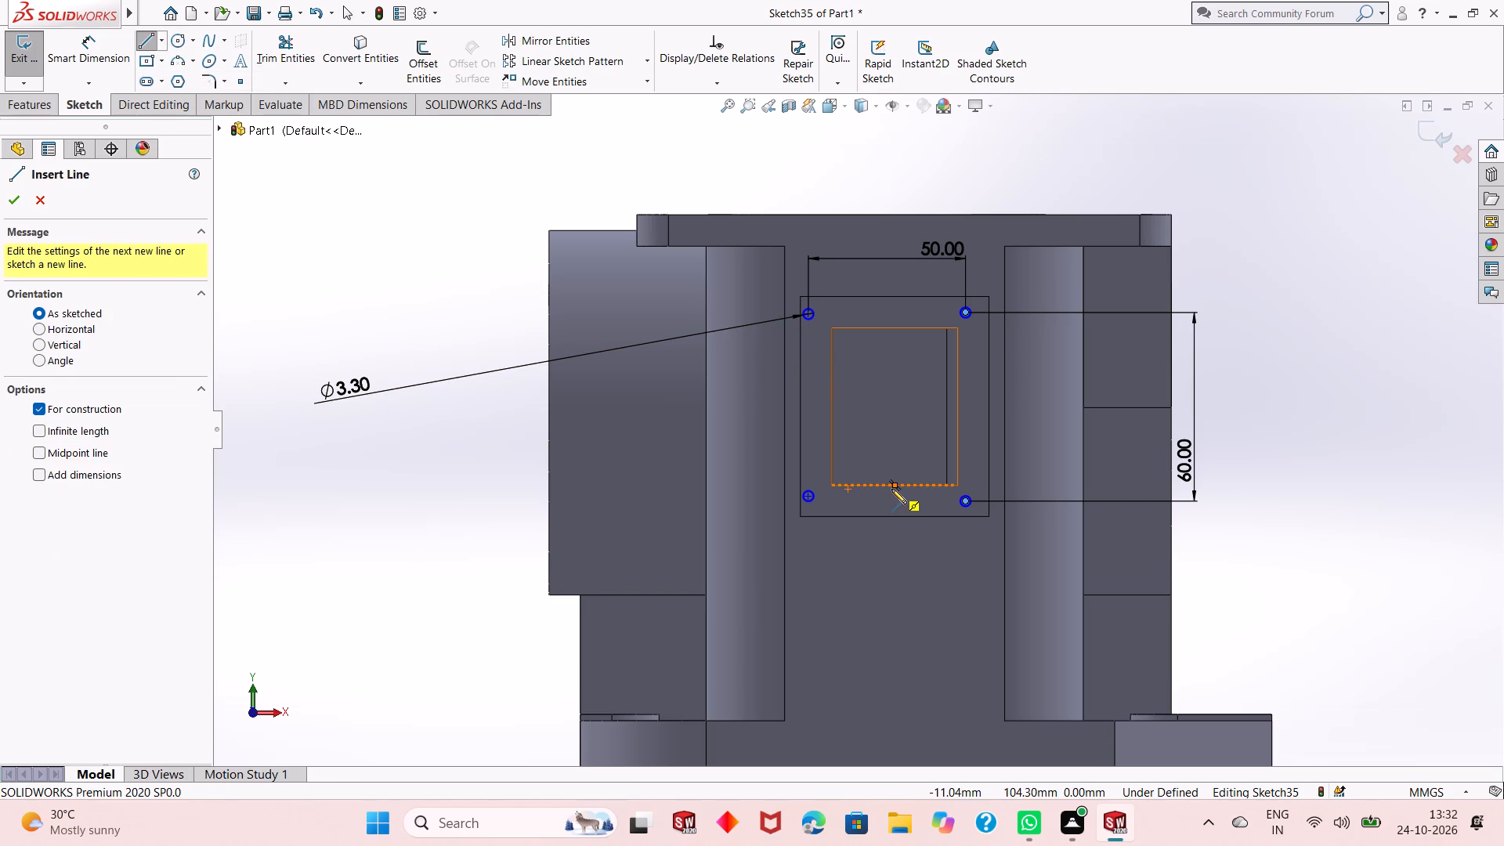
pyautogui.click(895, 486)
pyautogui.click(896, 448)
pyautogui.rightClick(896, 448)
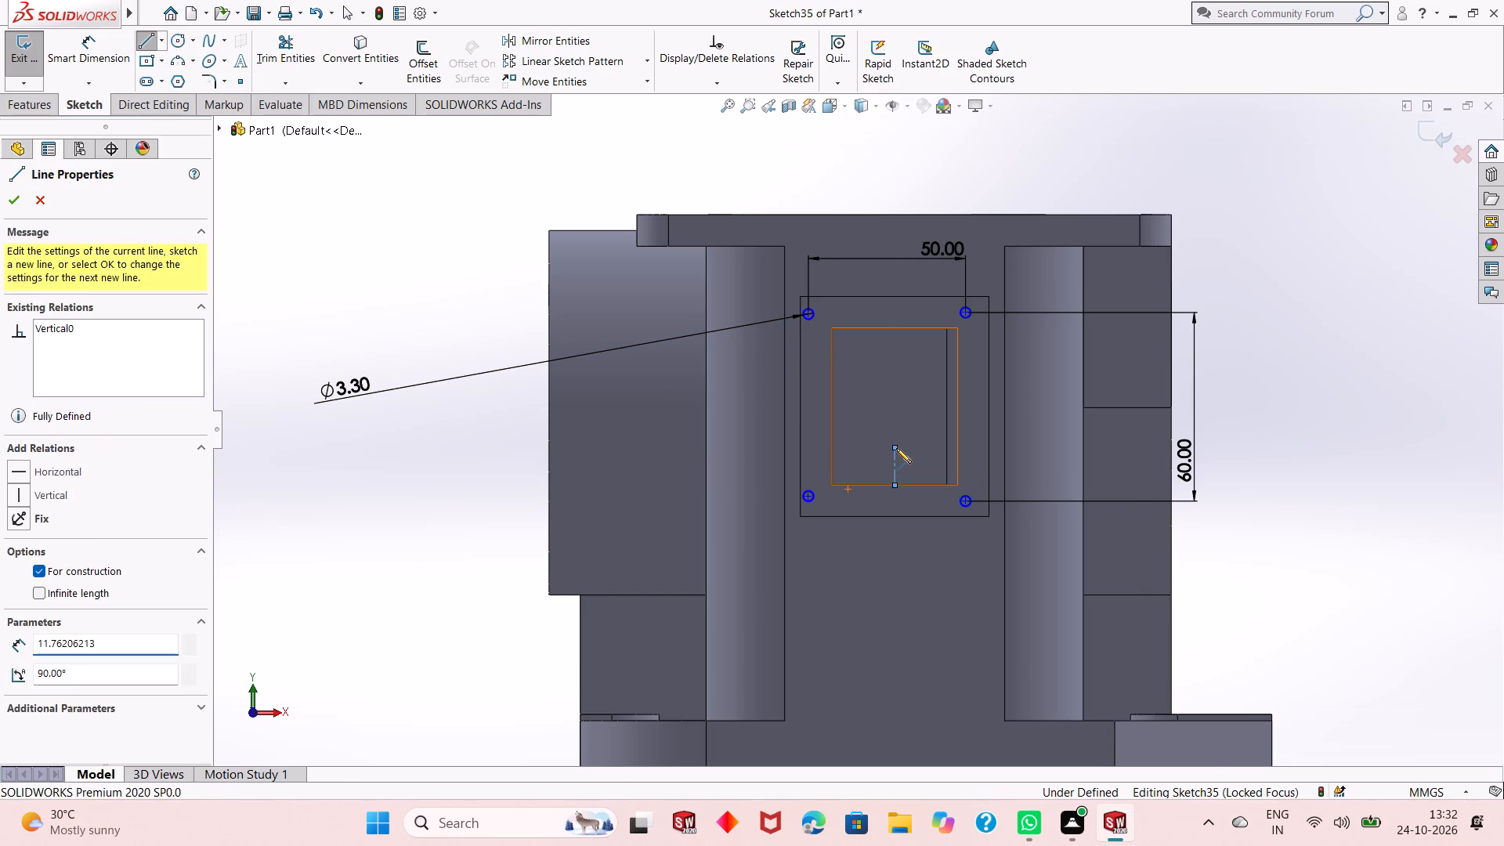
pyautogui.click(937, 454)
pyautogui.press('Escape')
pyautogui.press('Escape')
# Make the centres of the two lower circles symmetric about the vertical centerline.
pyautogui.click(899, 457)
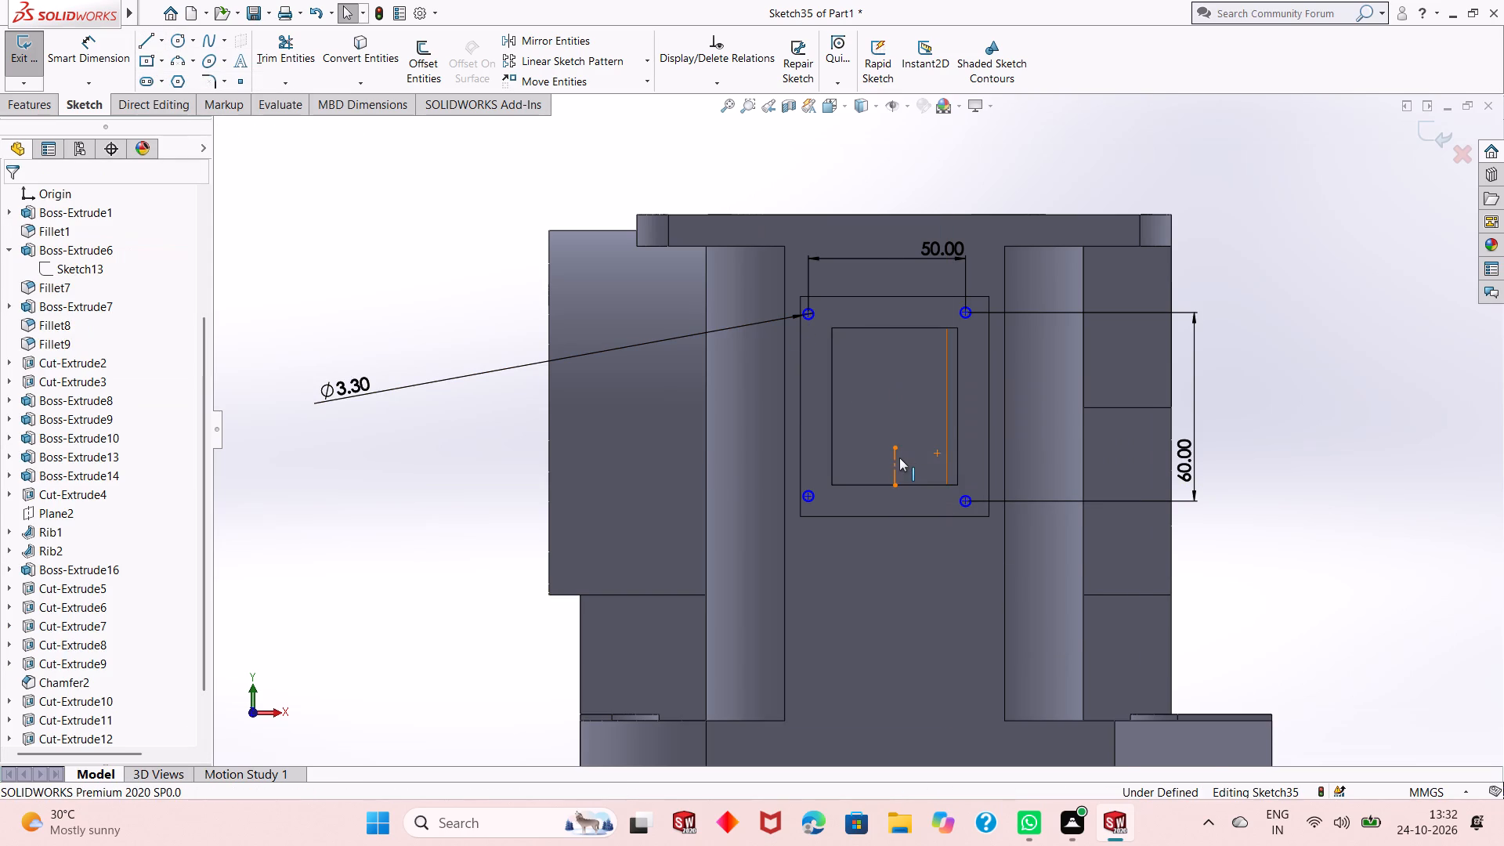
pyautogui.keyDown('ctrl'); pyautogui.click(806, 493); pyautogui.keyUp('ctrl')
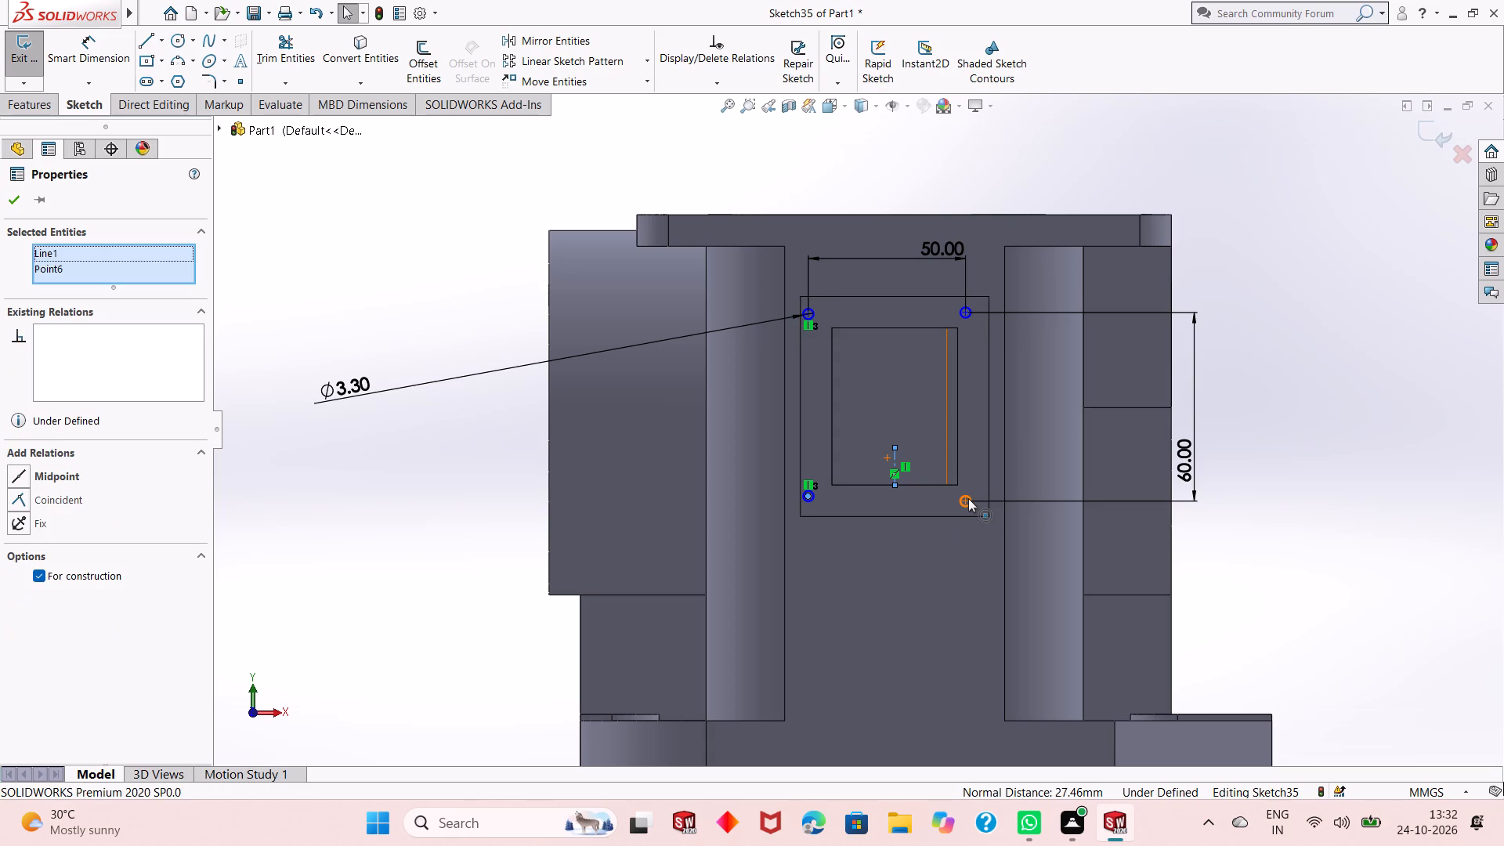
pyautogui.keyDown('ctrl'); pyautogui.click(968, 498); pyautogui.keyUp('ctrl')
pyautogui.click(1005, 435)
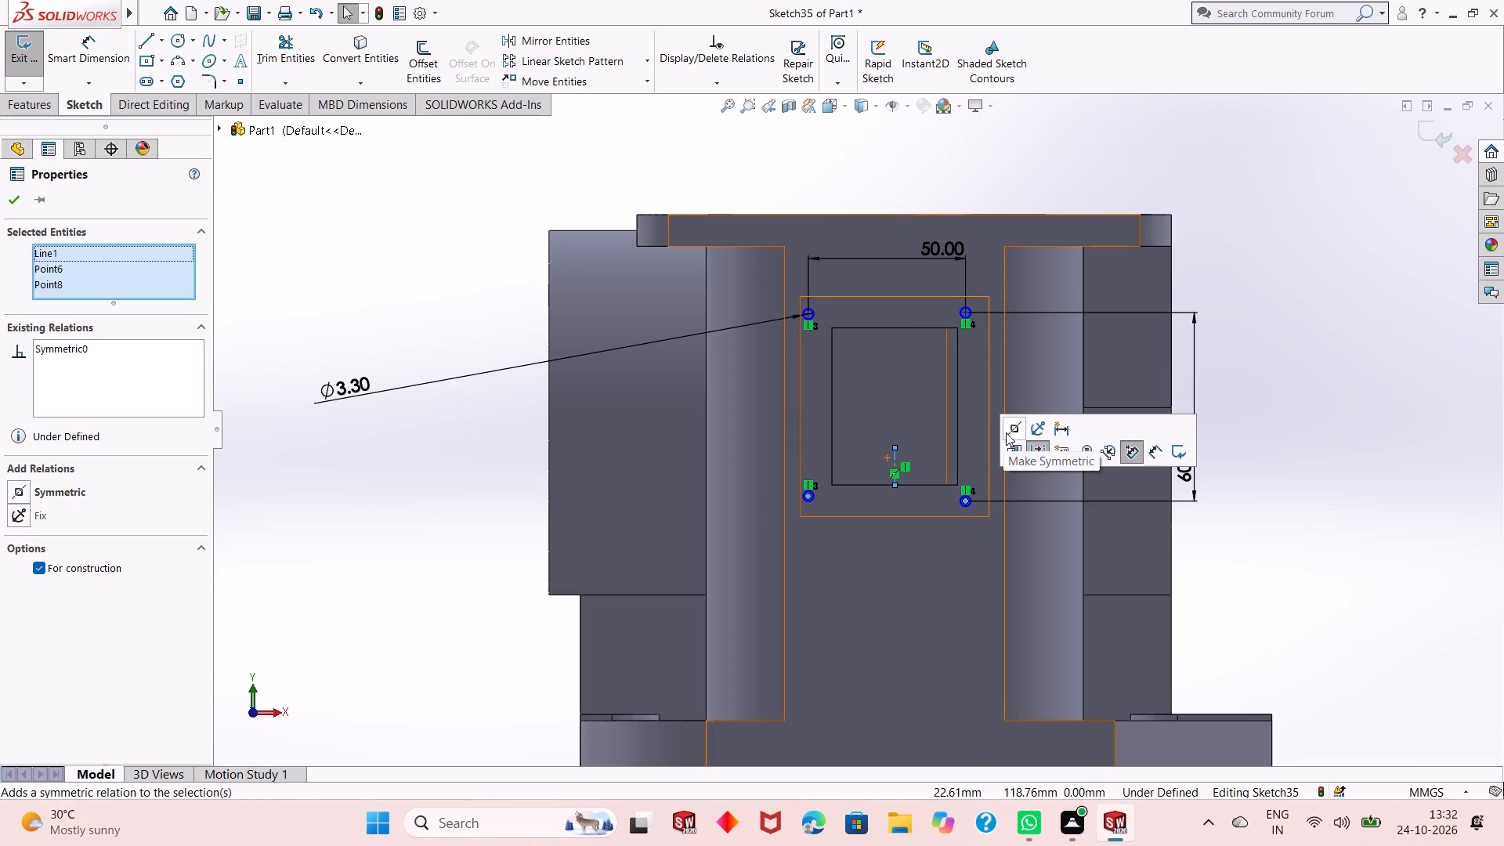
pyautogui.click(20, 204)
# Apply Horizontal relations between the centres of the two lower circles and between those of the two upper circles.
pyautogui.scroll(-1, 881, 439)
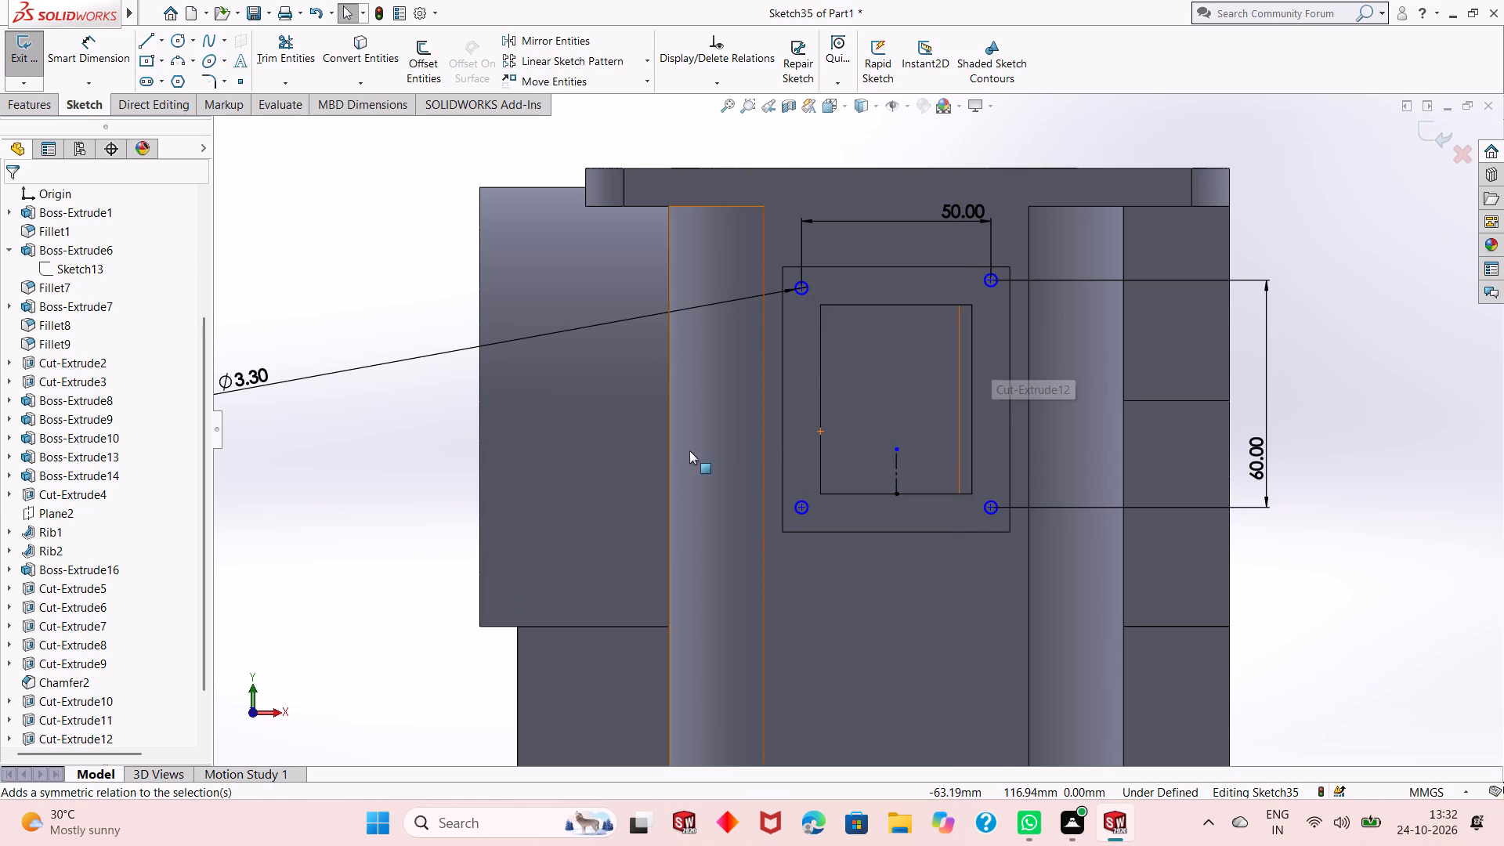
pyautogui.click(797, 509)
pyautogui.keyDown('ctrl'); pyautogui.click(988, 508); pyautogui.keyUp('ctrl')
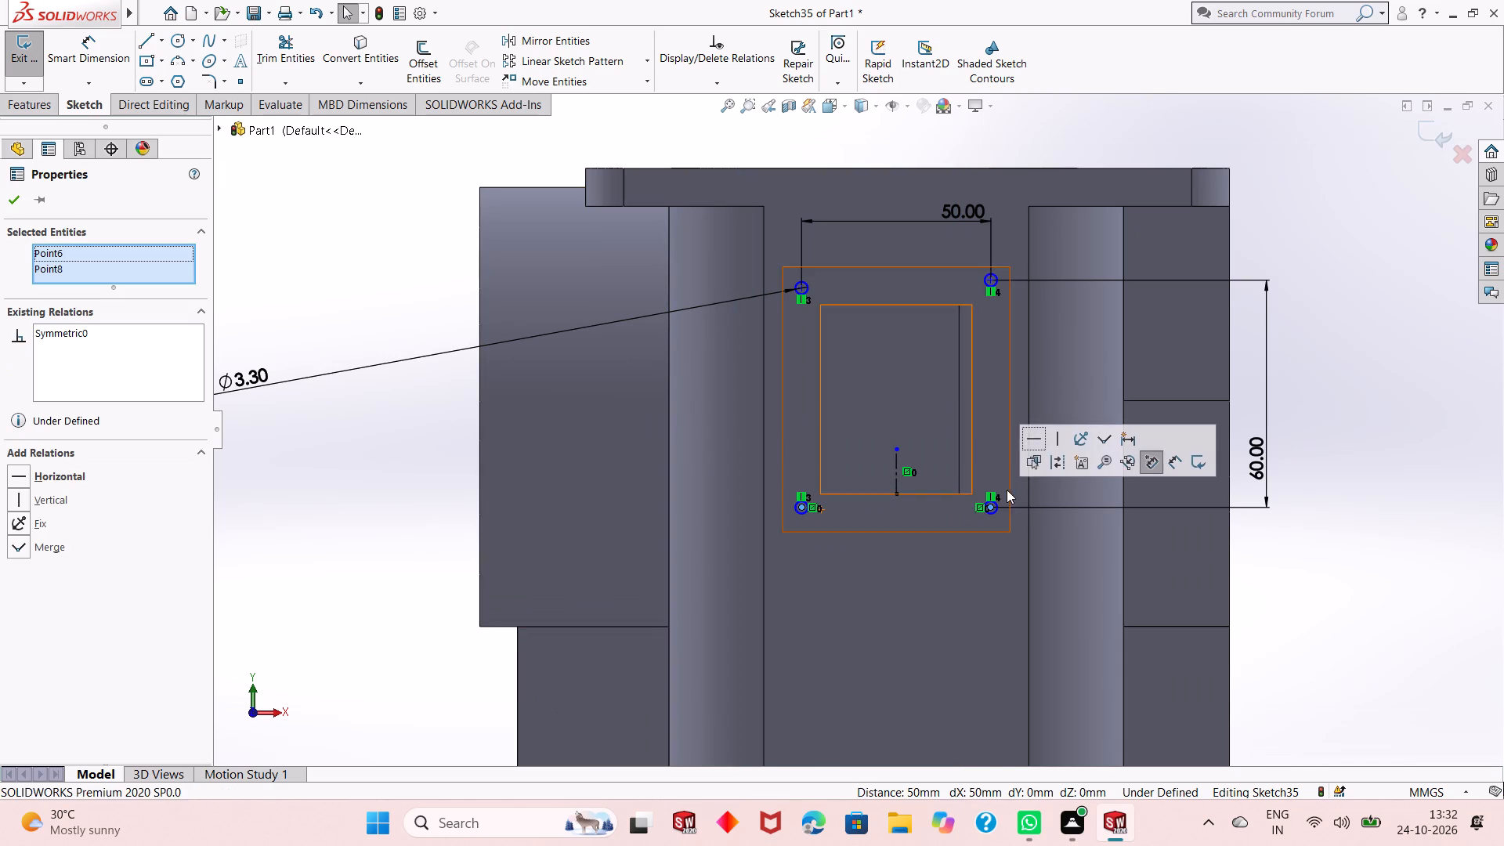
pyautogui.click(1038, 443)
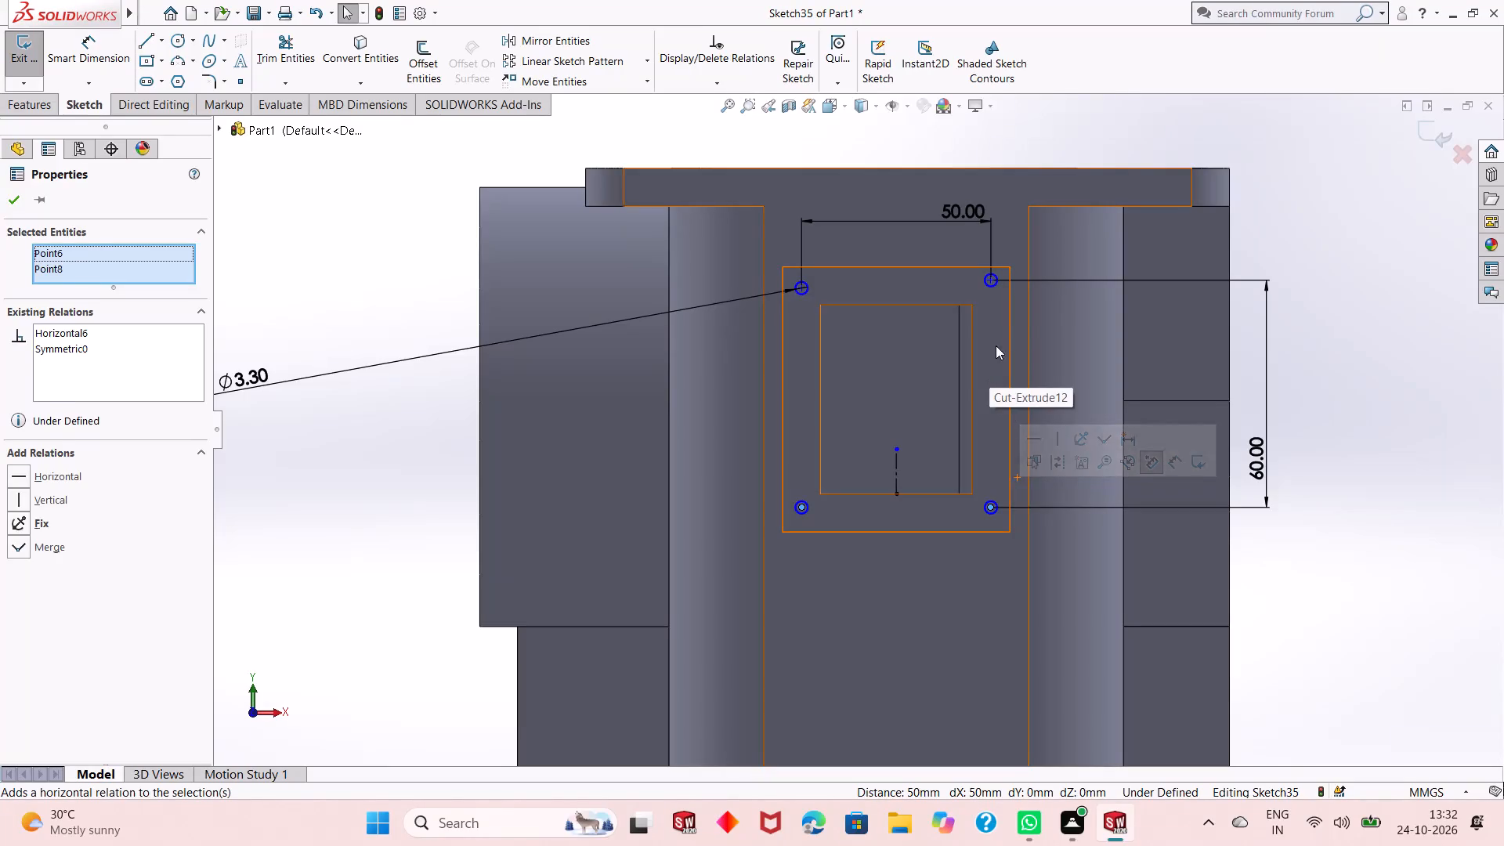
pyautogui.press('Escape')
pyautogui.press('Escape')
pyautogui.click(992, 278)
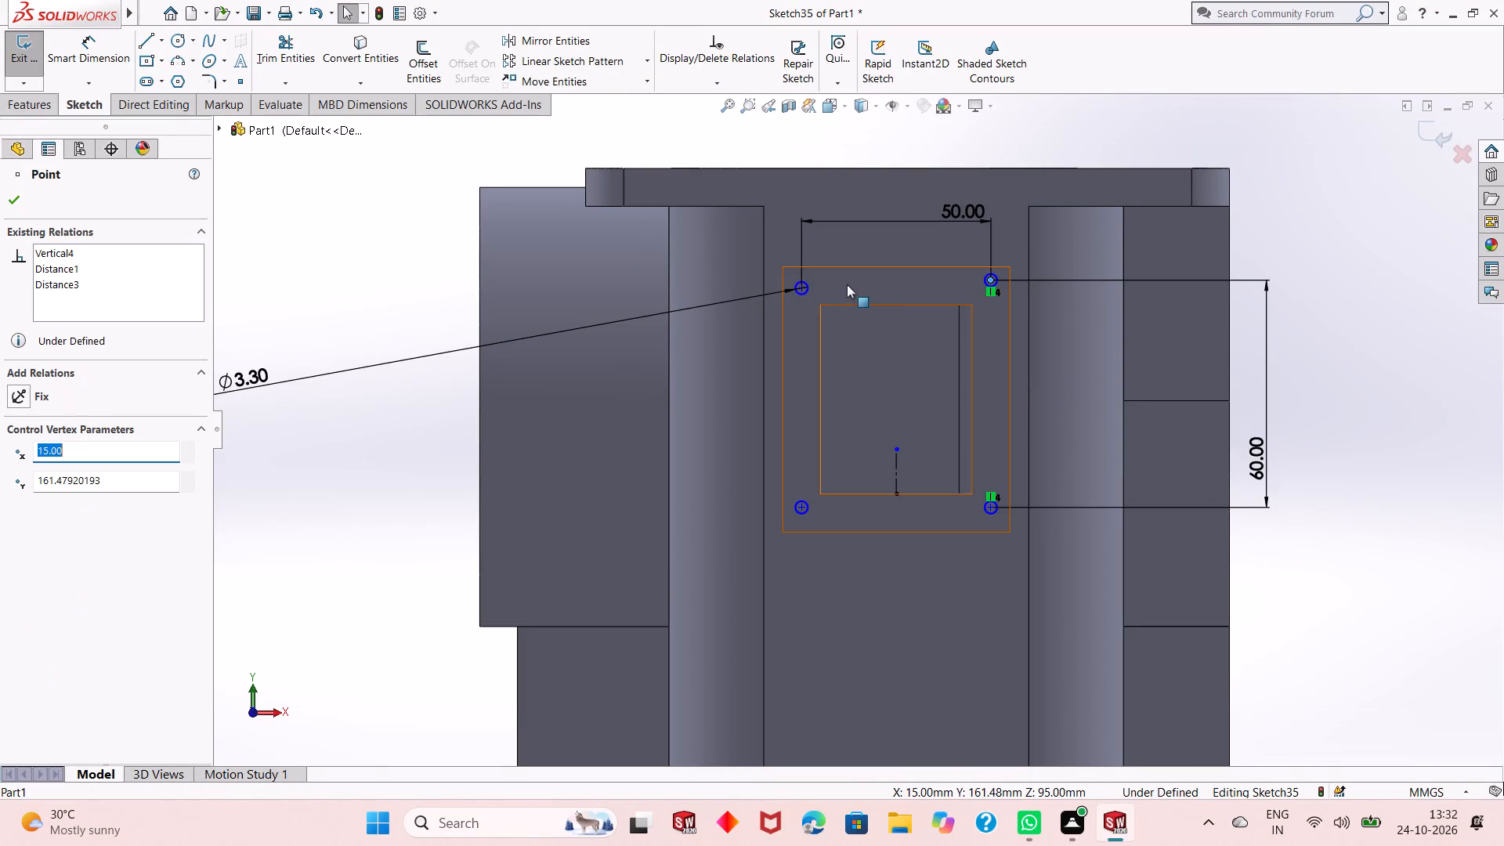
pyautogui.keyDown('ctrl'); pyautogui.click(802, 289); pyautogui.keyUp('ctrl')
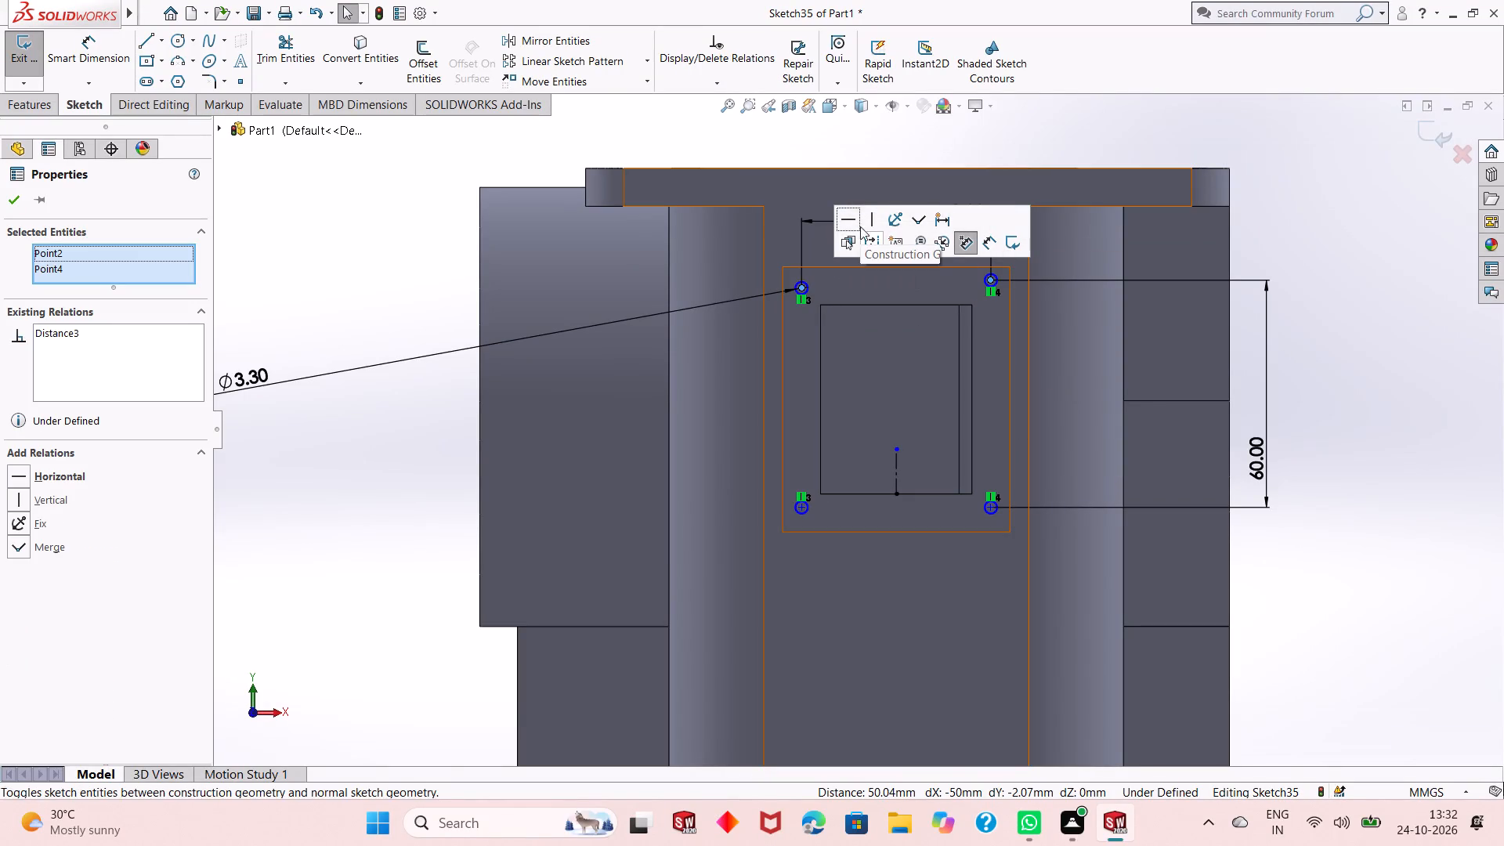
pyautogui.click(851, 219)
pyautogui.click(11, 190)
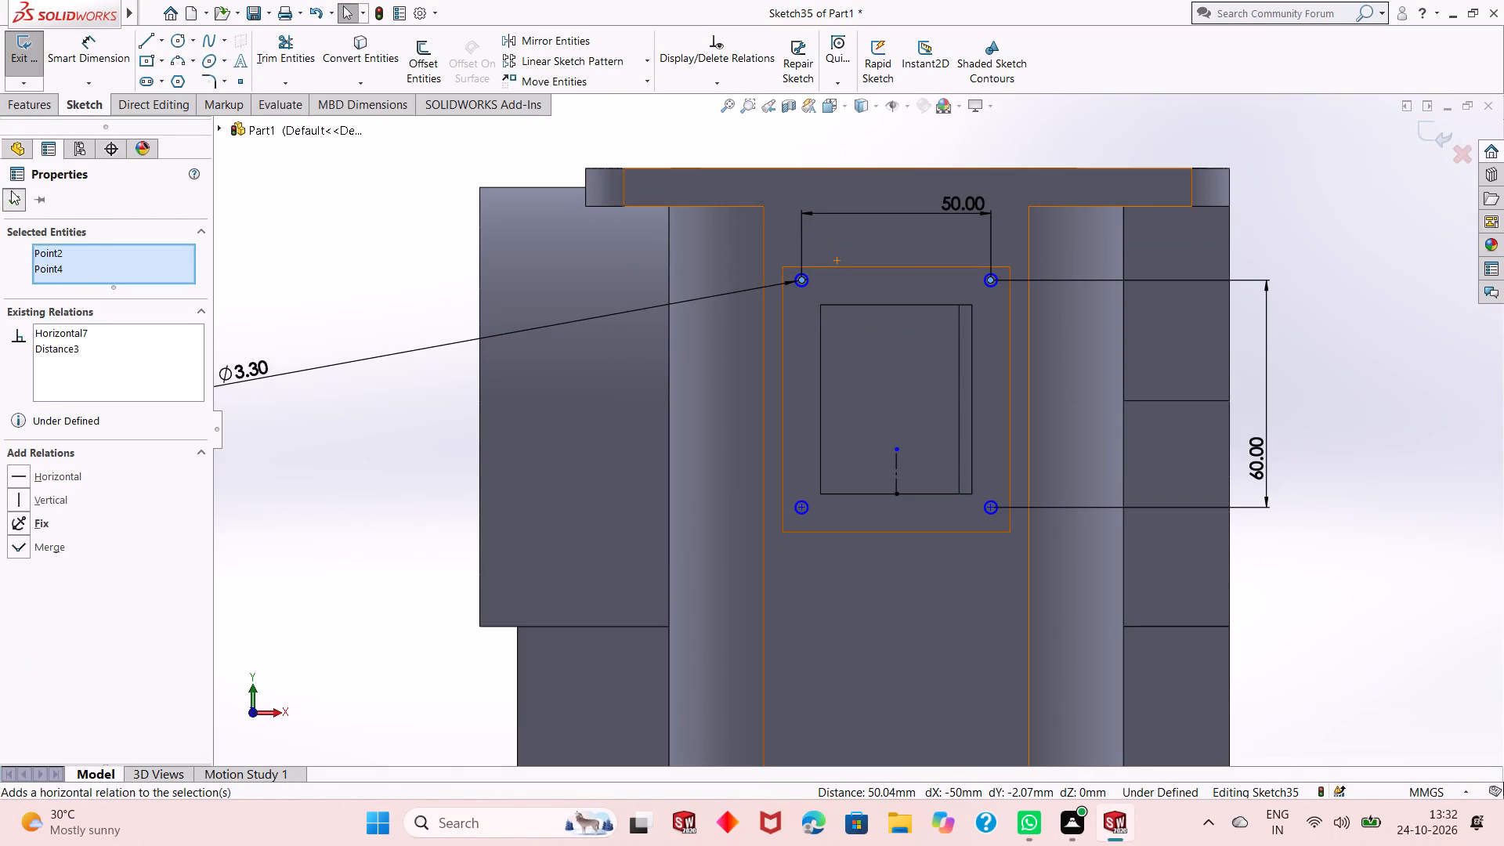
# Dimension the upper-right circle's centre to 5 mm from the ledge's top edge.
pyautogui.click(101, 63)
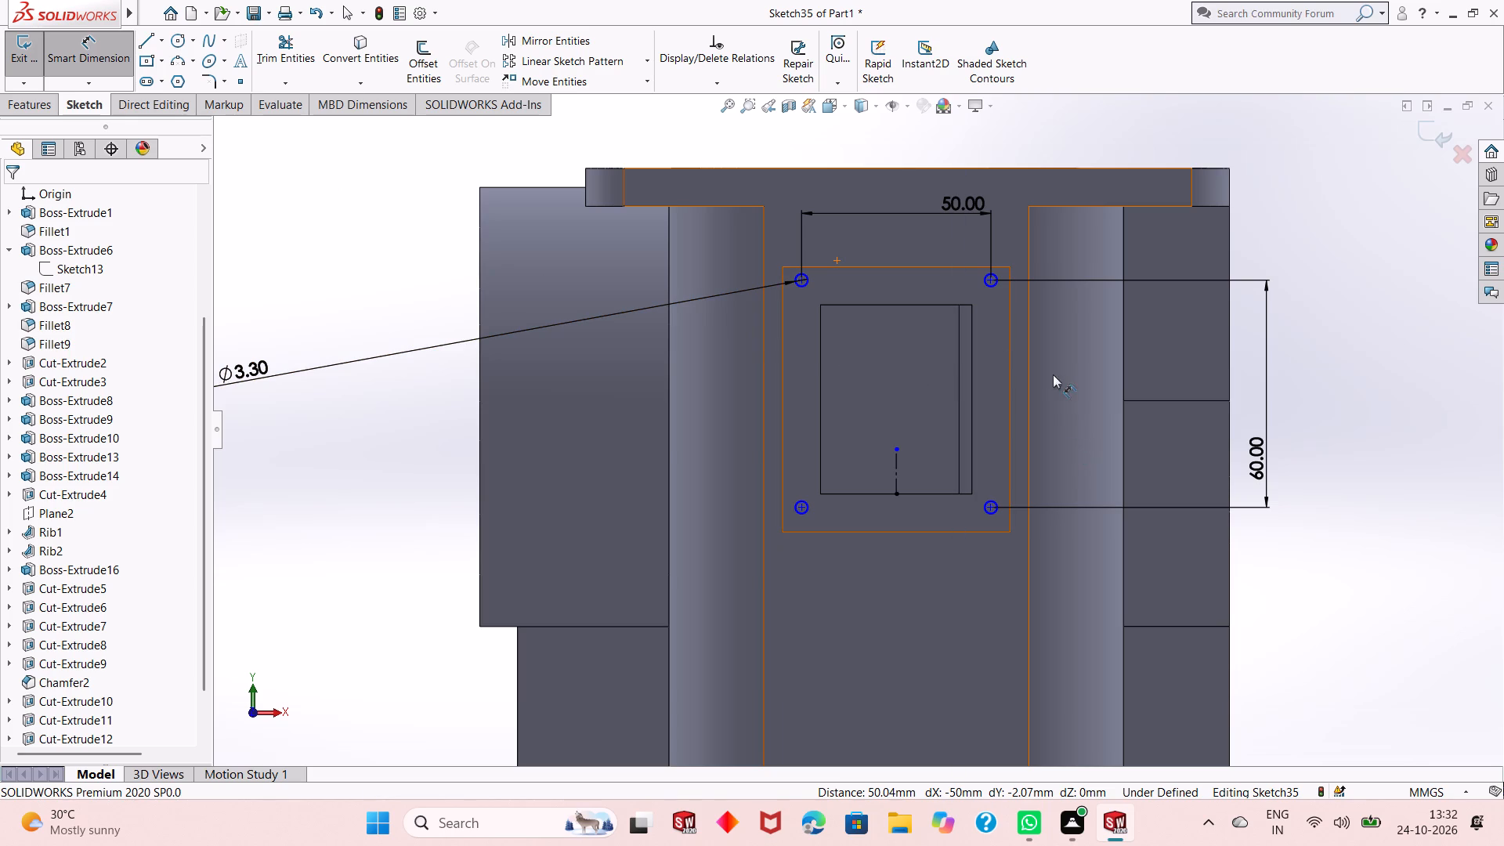
pyautogui.scroll(1, 994, 250)
pyautogui.scroll(-4, 971, 288)
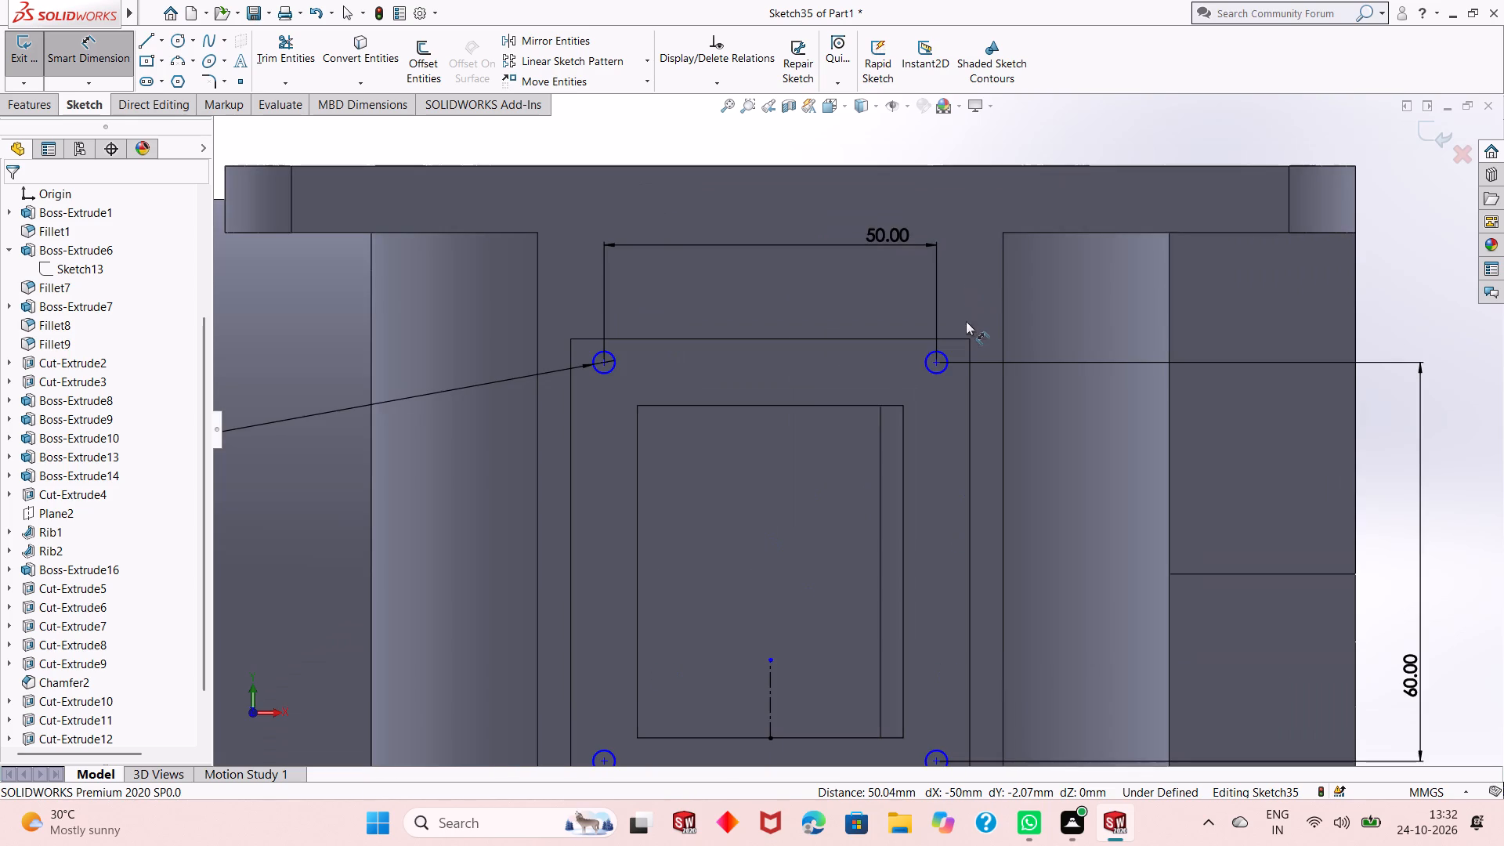
pyautogui.click(938, 366)
pyautogui.click(949, 341)
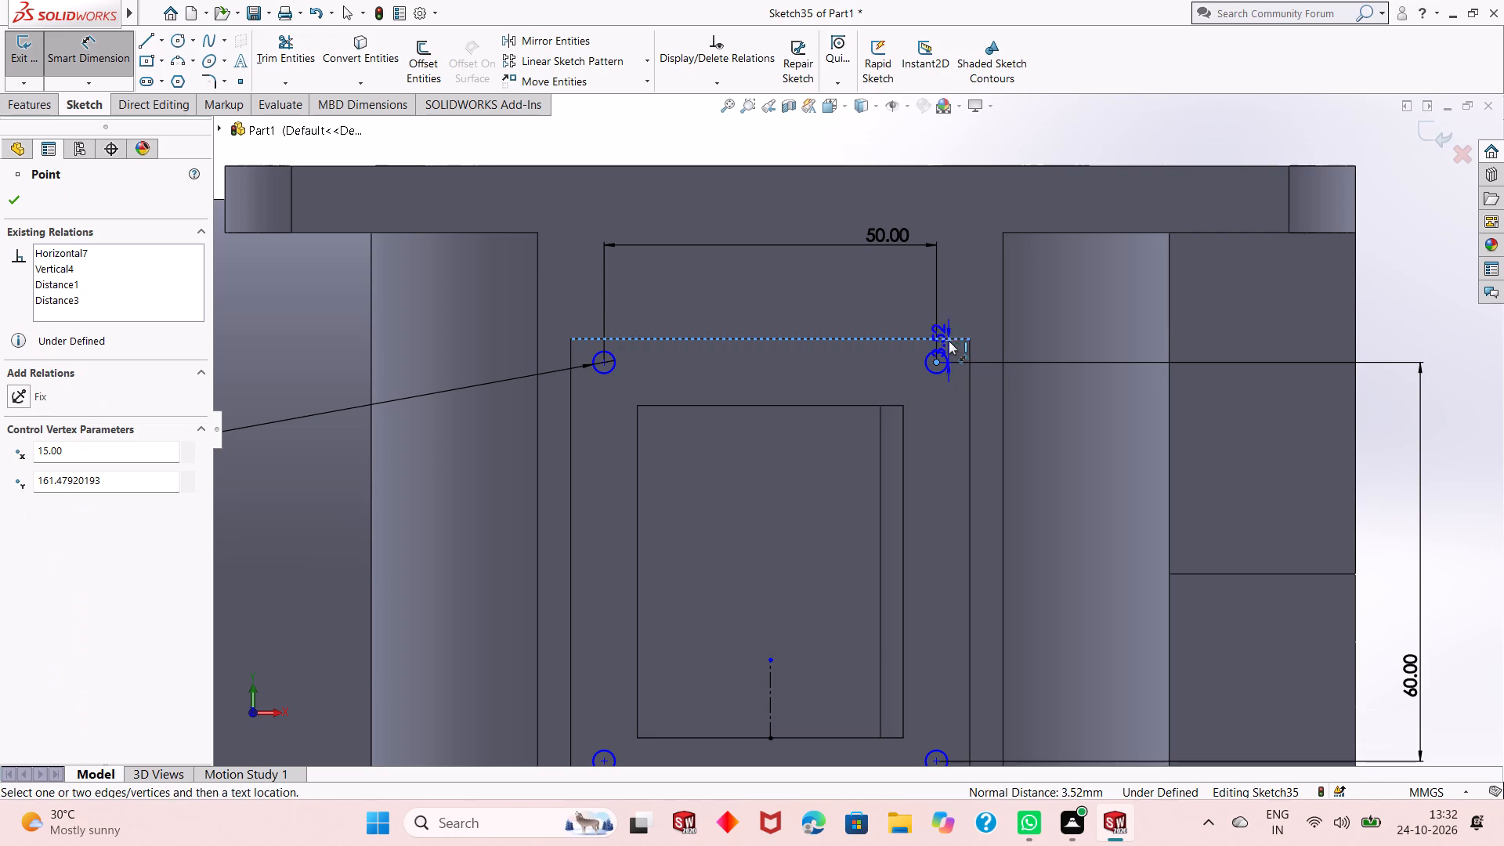
pyautogui.click(1385, 324)
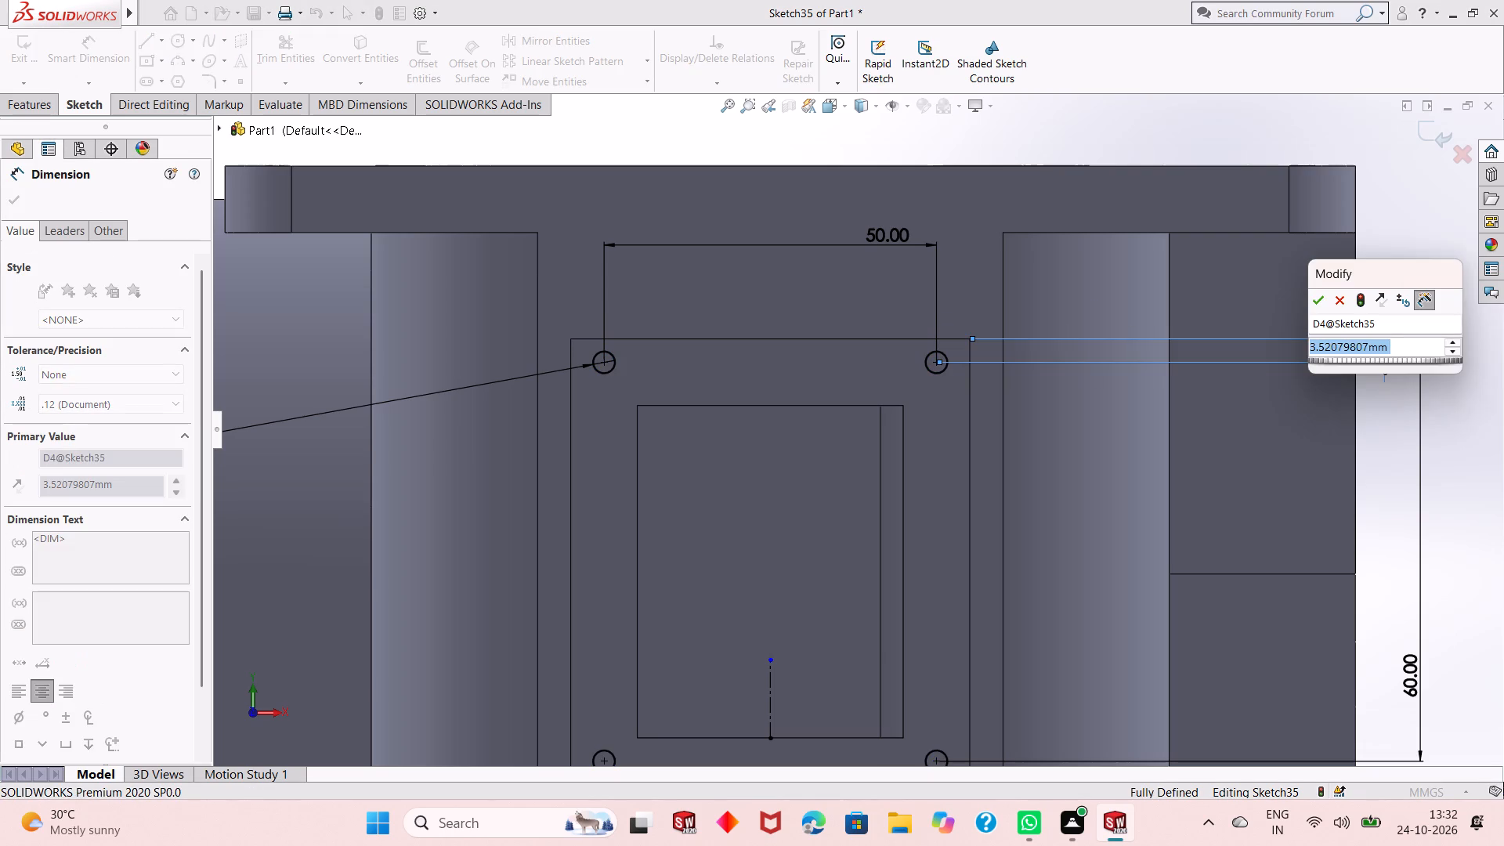
pyautogui.press('5')
pyautogui.press('Return')
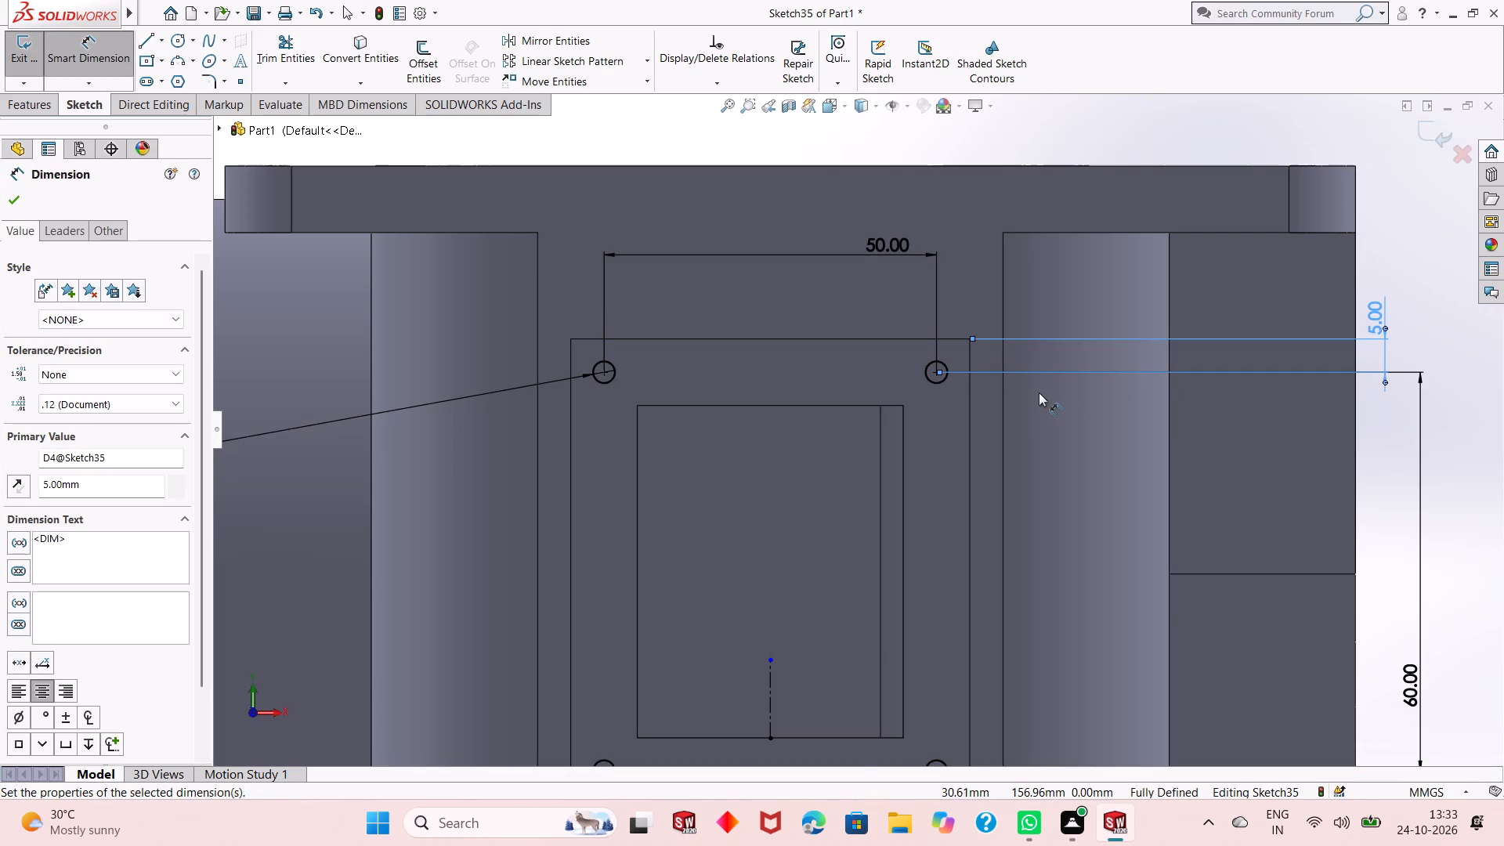
pyautogui.scroll(-2, 938, 392)
pyautogui.scroll(6, 906, 395)
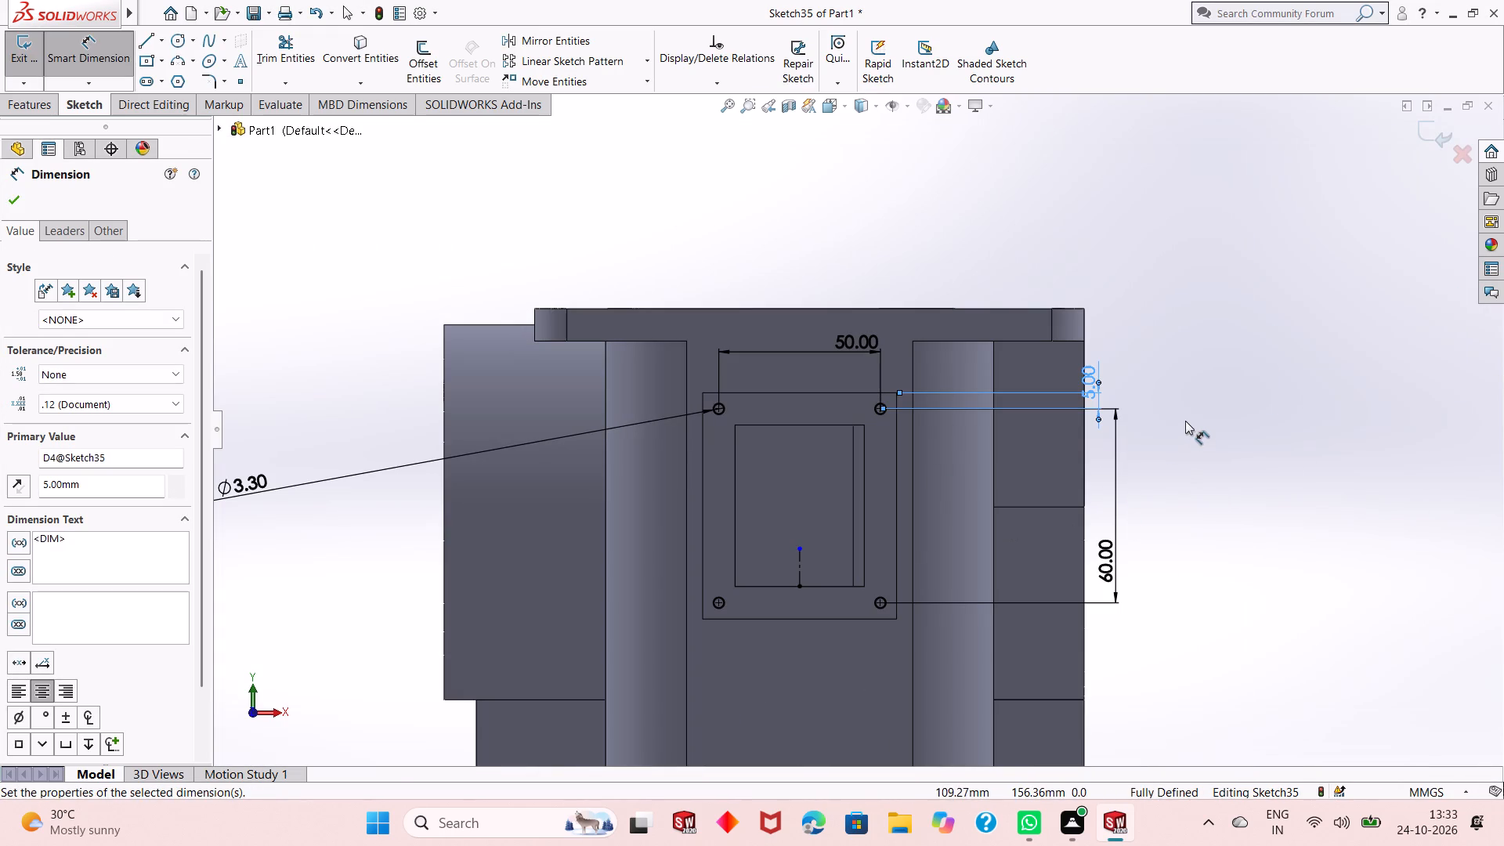
pyautogui.rightClick(1185, 421)
pyautogui.click(1203, 468)
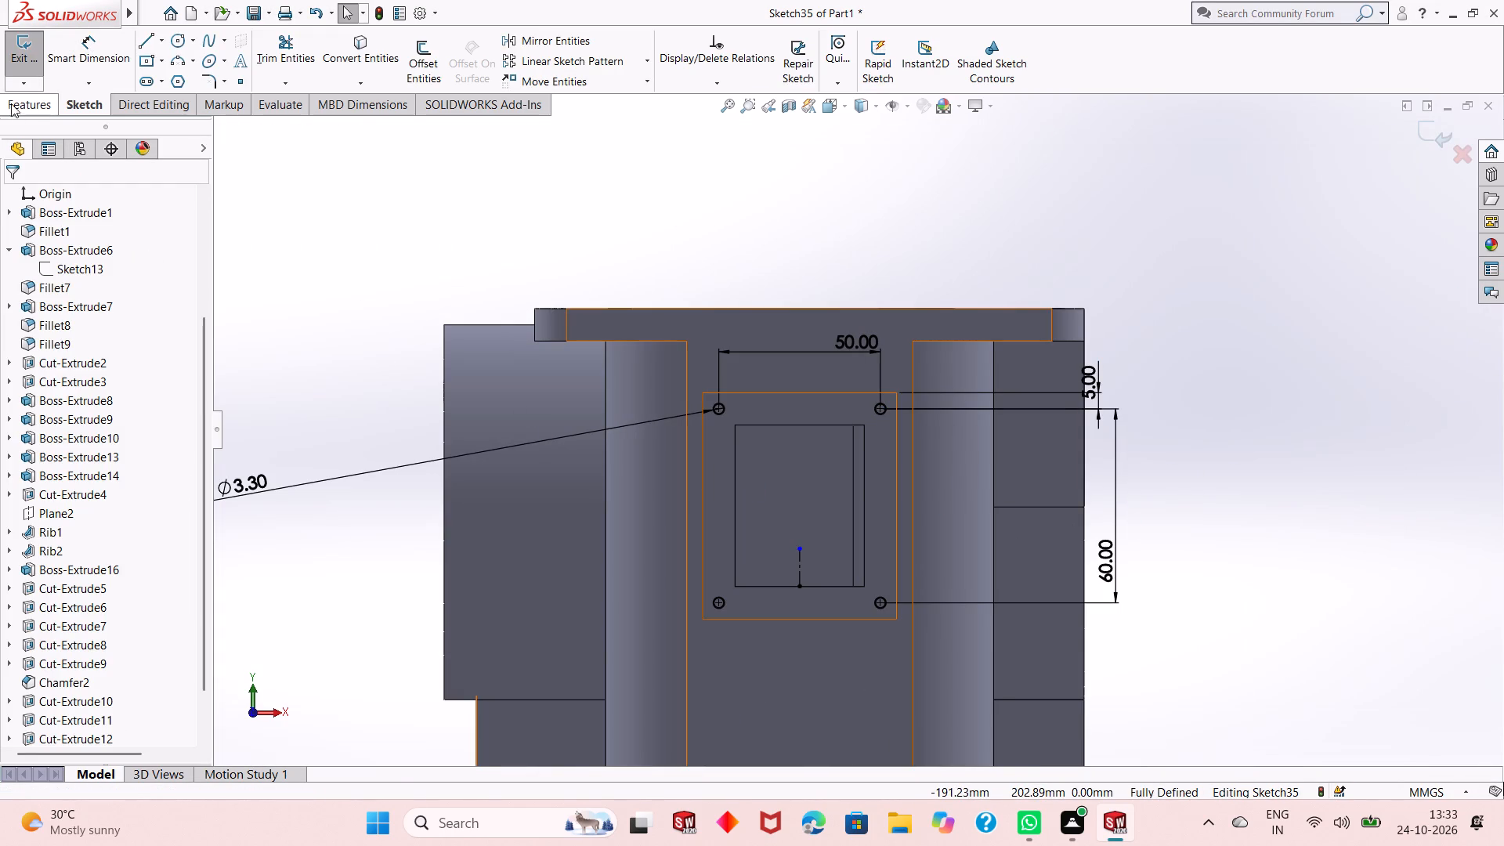
# Extruded-cut the four 3.3 mm corner circles to a blind depth of 10 mm into the window's ledge.
pyautogui.click(16, 103)
pyautogui.click(260, 67)
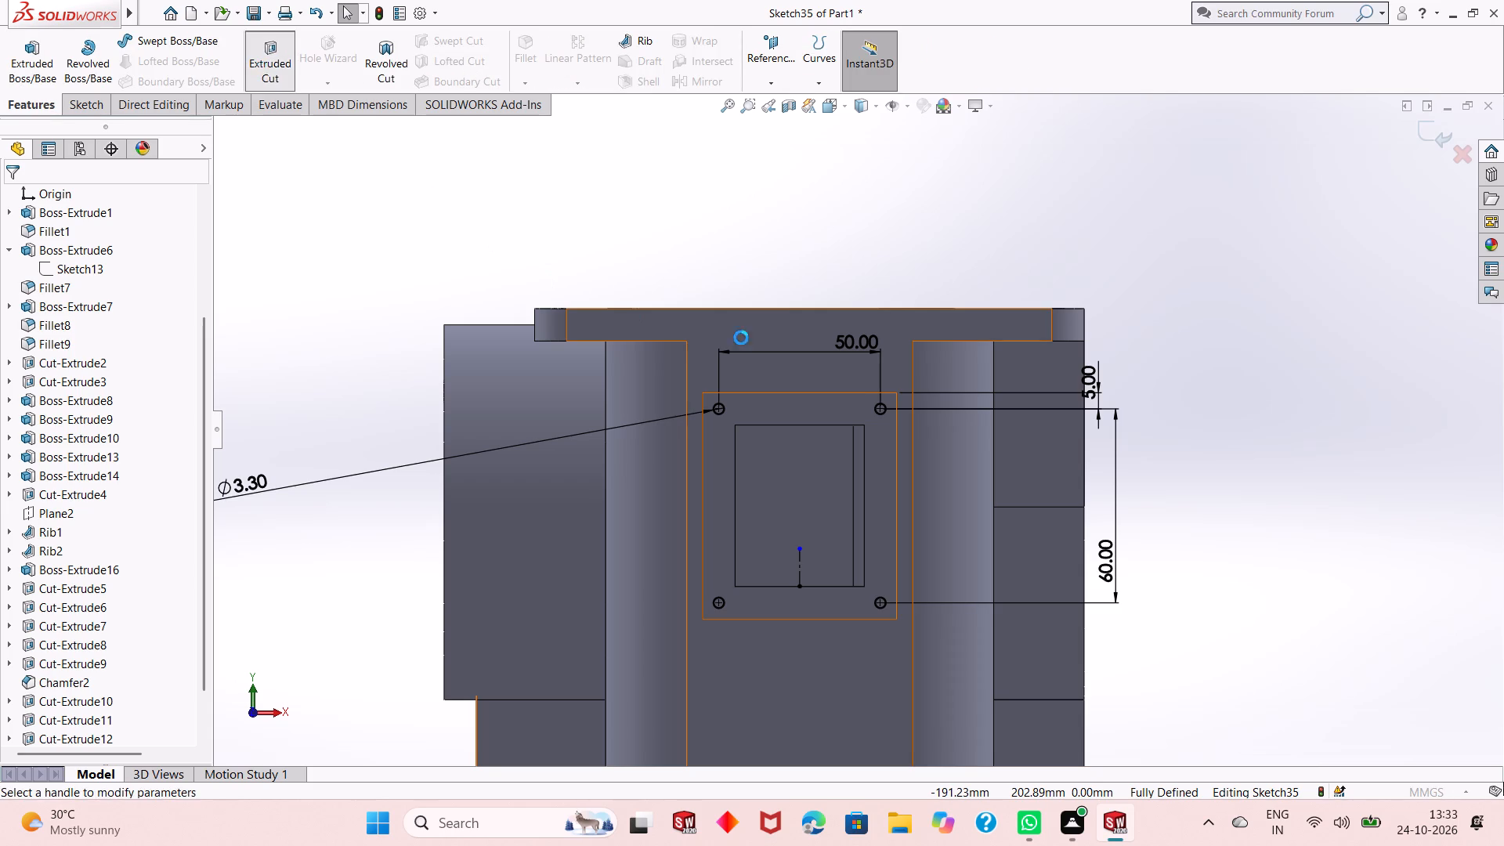
pyautogui.moveTo(965, 329); pyautogui.dragTo(850, 587, button='middle')
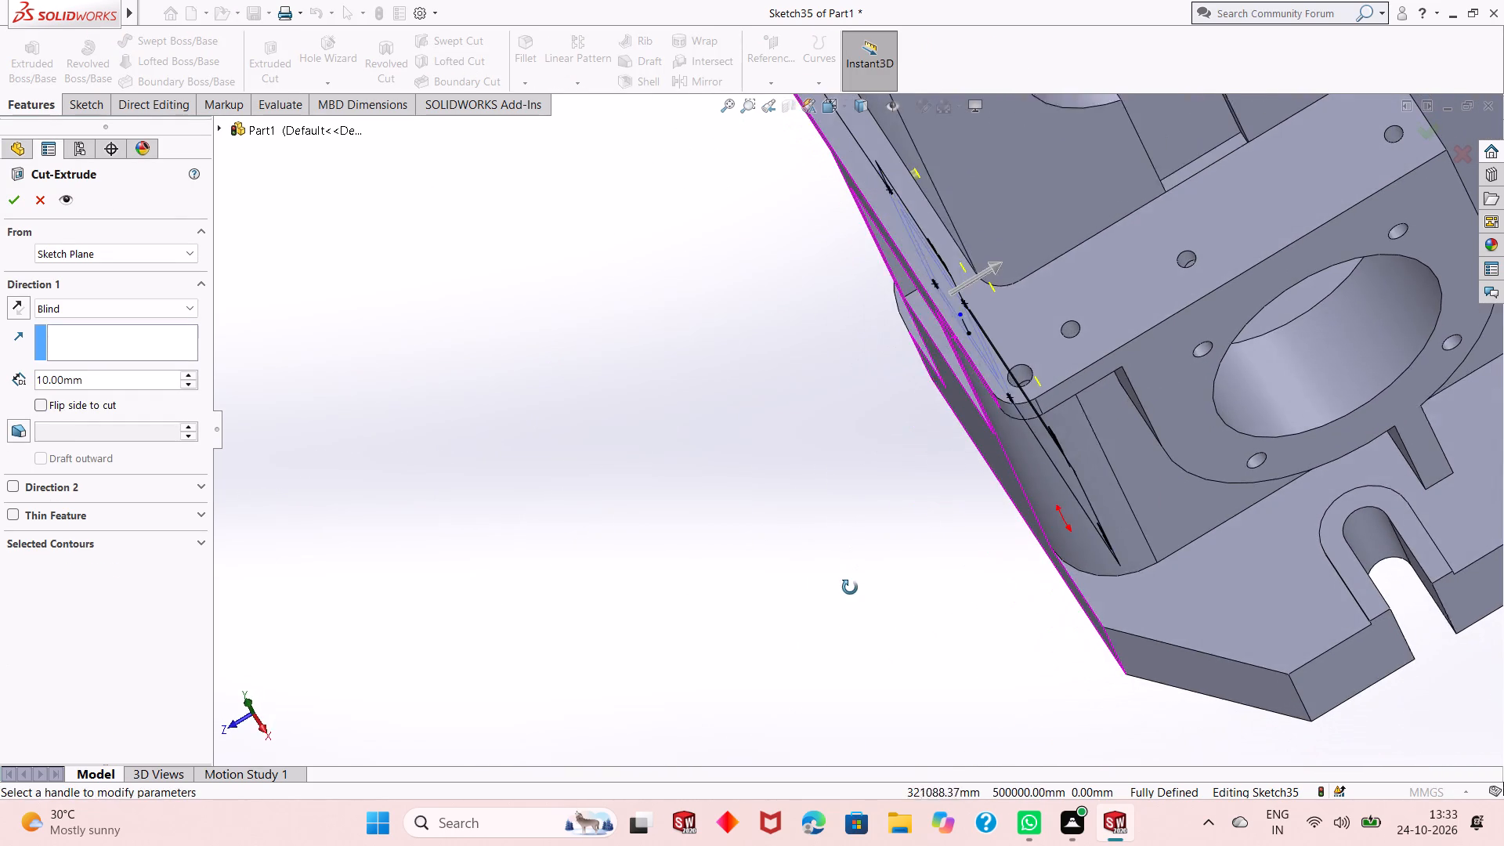
pyautogui.moveTo(850, 587); pyautogui.dragTo(849, 587, button='middle')
pyautogui.click(21, 211)
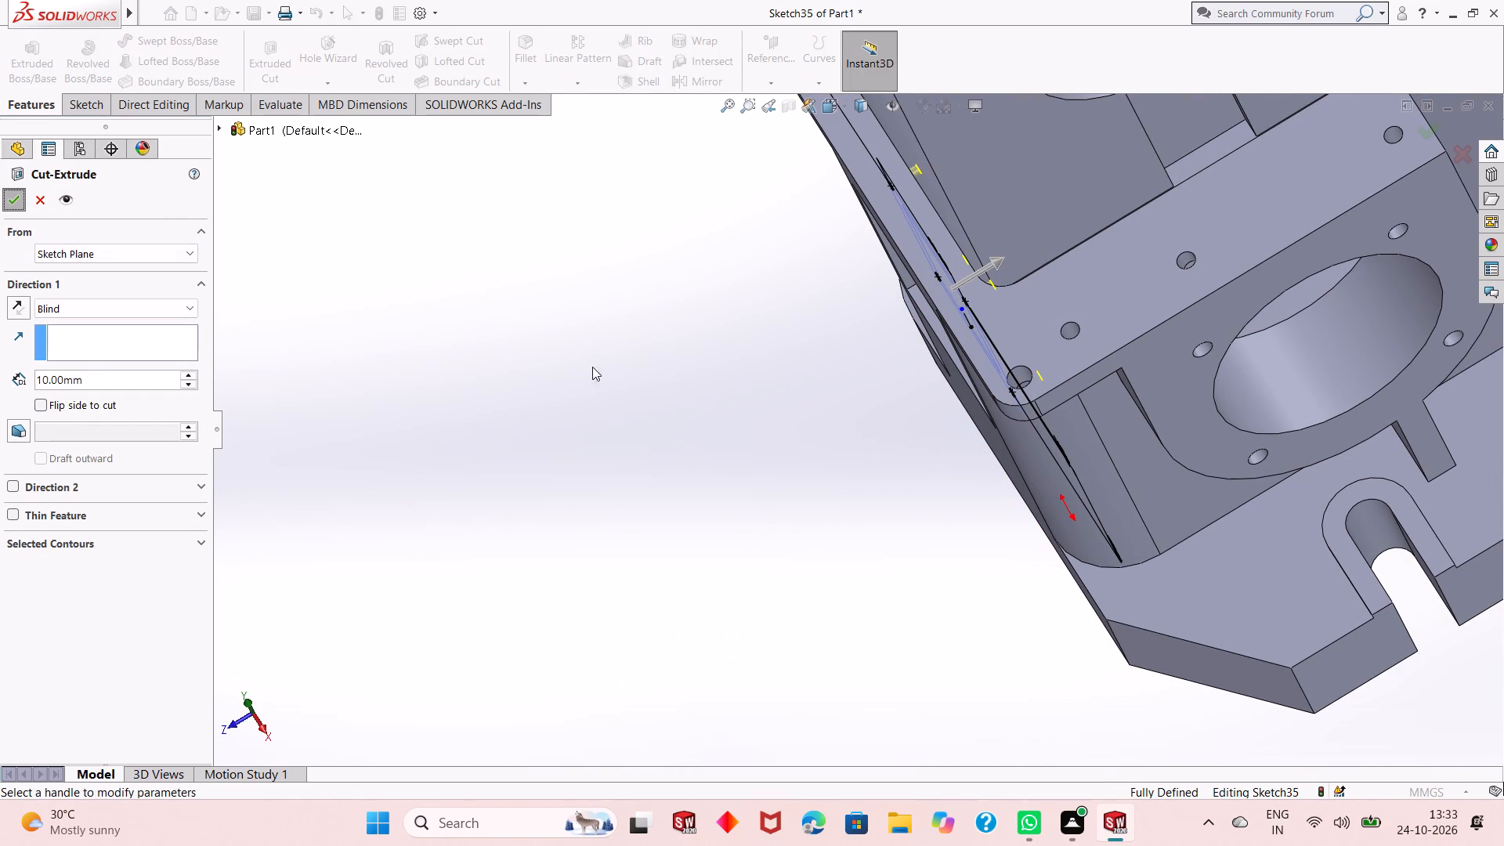
pyautogui.click(16, 206)
pyautogui.click(457, 274)
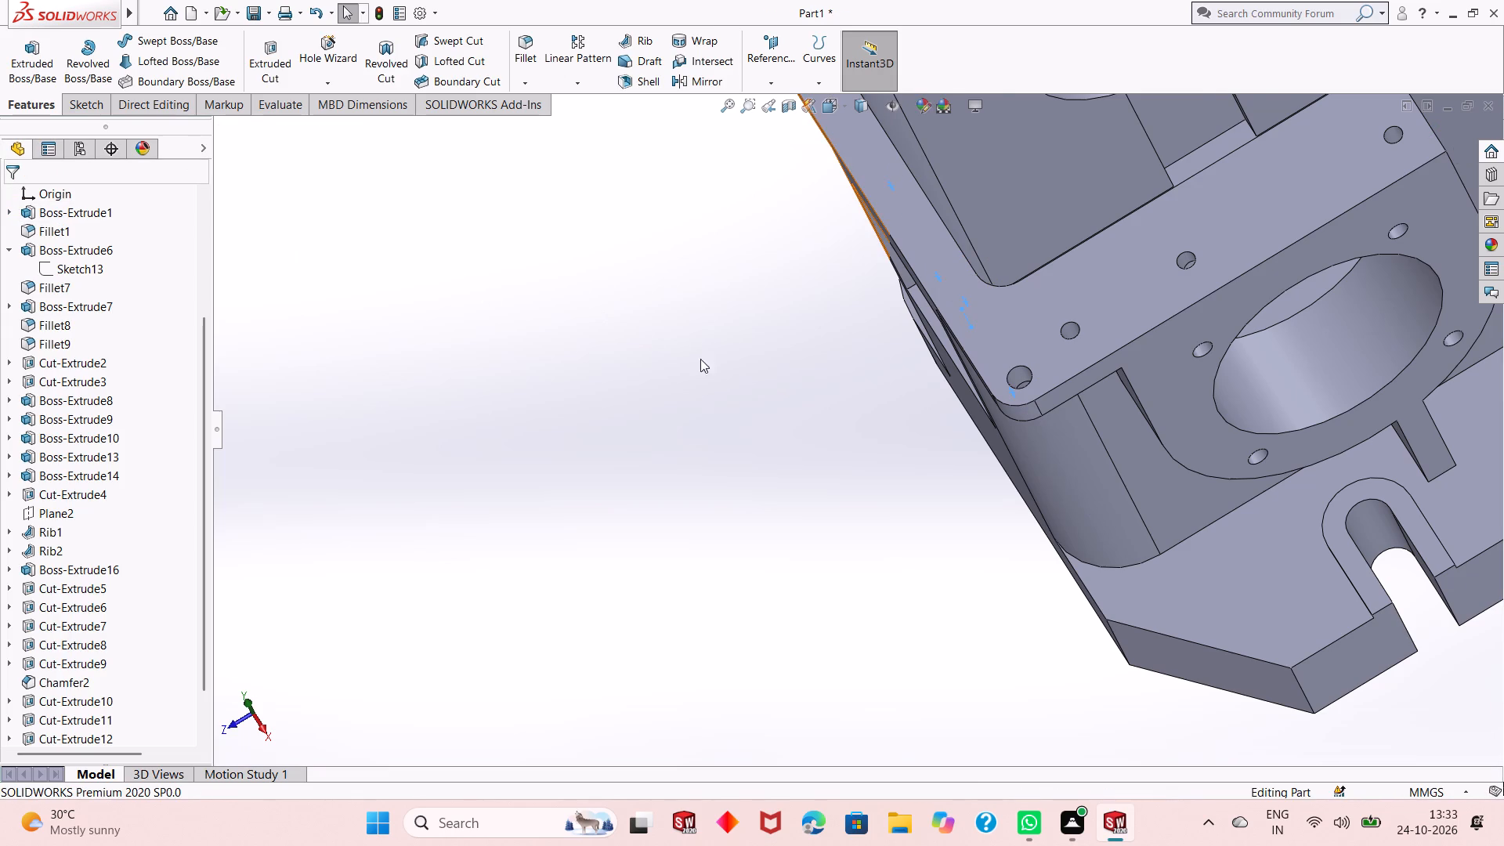
# Start a sketch on the window wall's outer face and draw a circle about 35.3 mm in diameter below the window.
pyautogui.scroll(4, 718, 380)
pyautogui.scroll(-3, 999, 194)
pyautogui.moveTo(933, 480); pyautogui.dragTo(994, 386, button='middle')
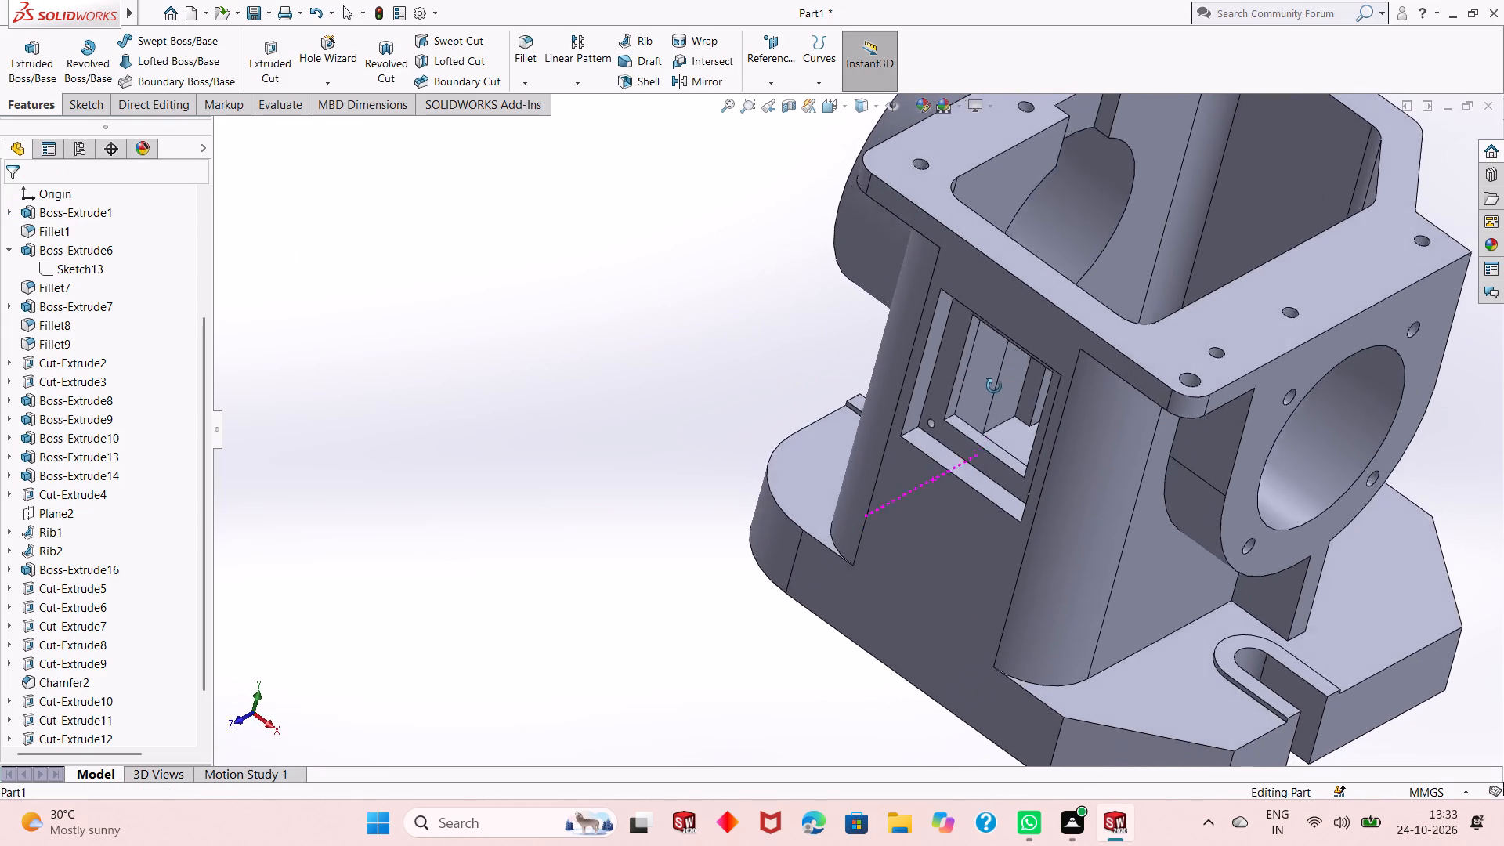
pyautogui.moveTo(994, 386); pyautogui.dragTo(1007, 343, button='middle')
pyautogui.scroll(5, 1007, 352)
pyautogui.moveTo(1011, 392); pyautogui.dragTo(1105, 297, button='middle')
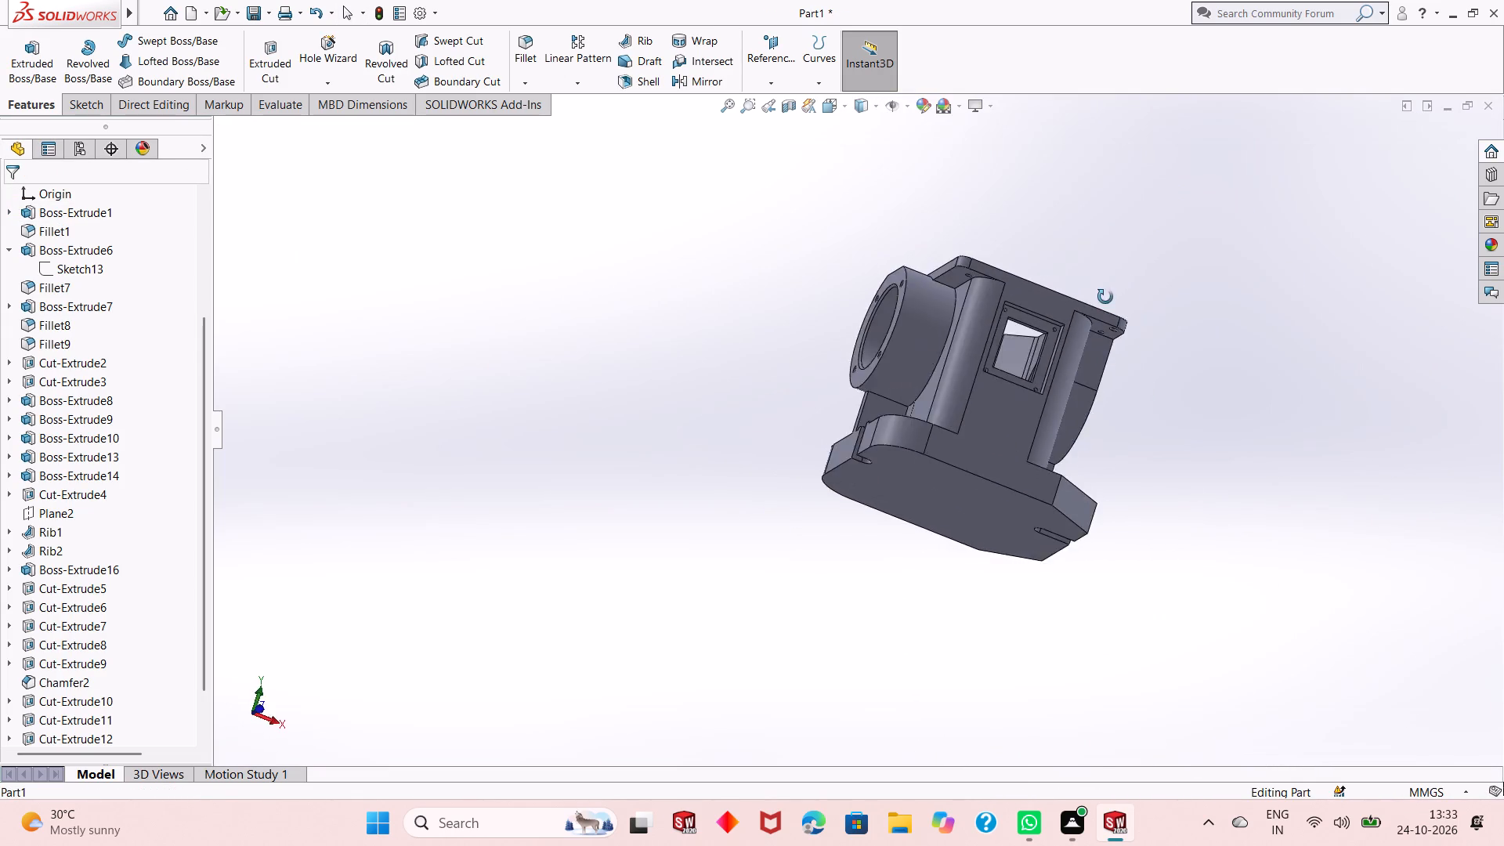
pyautogui.moveTo(1105, 297); pyautogui.dragTo(1148, 420, button='middle')
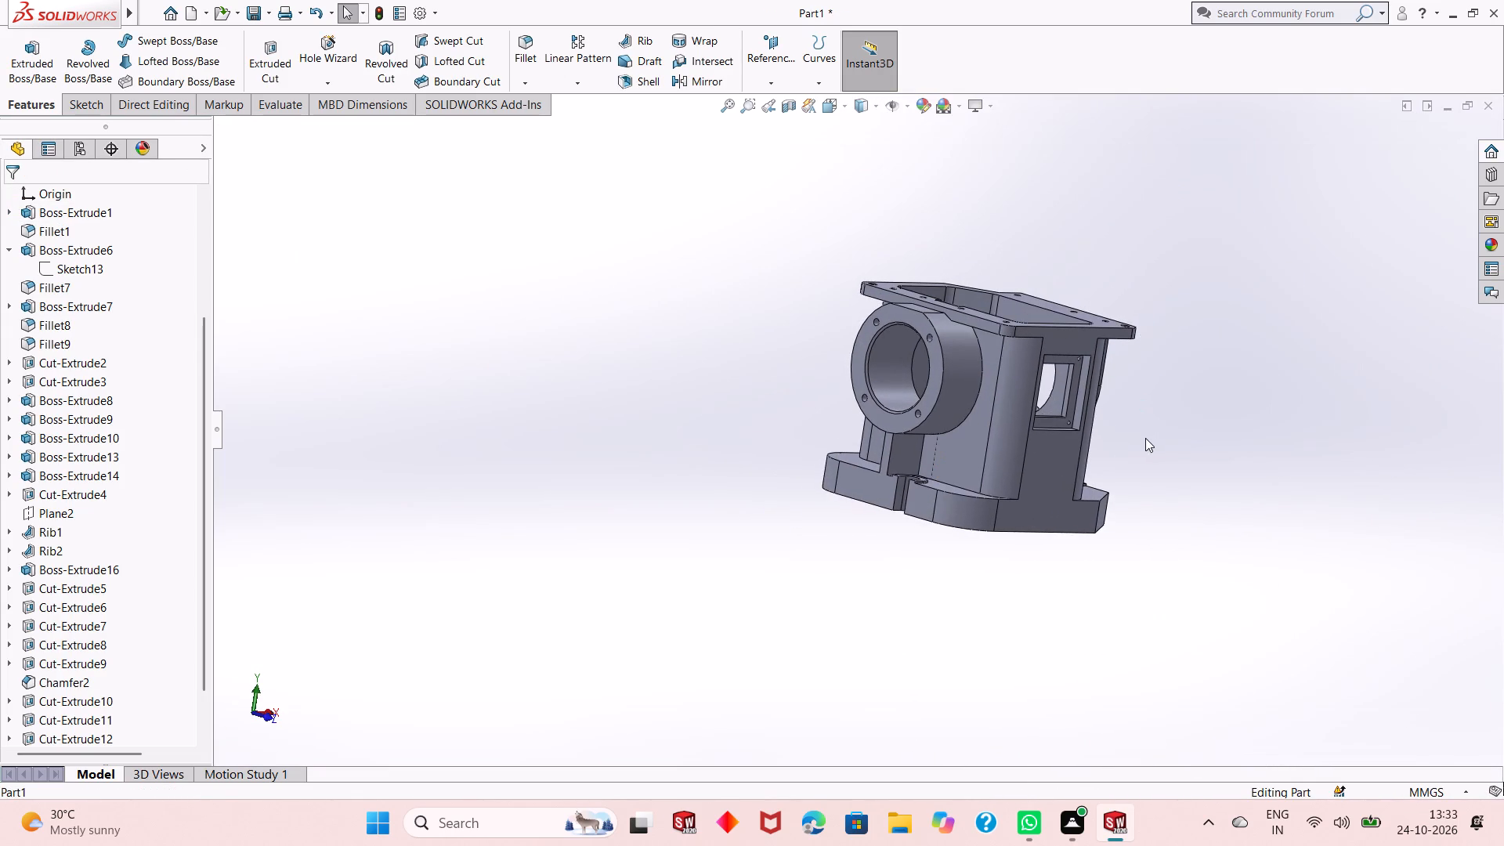
pyautogui.click(1041, 473)
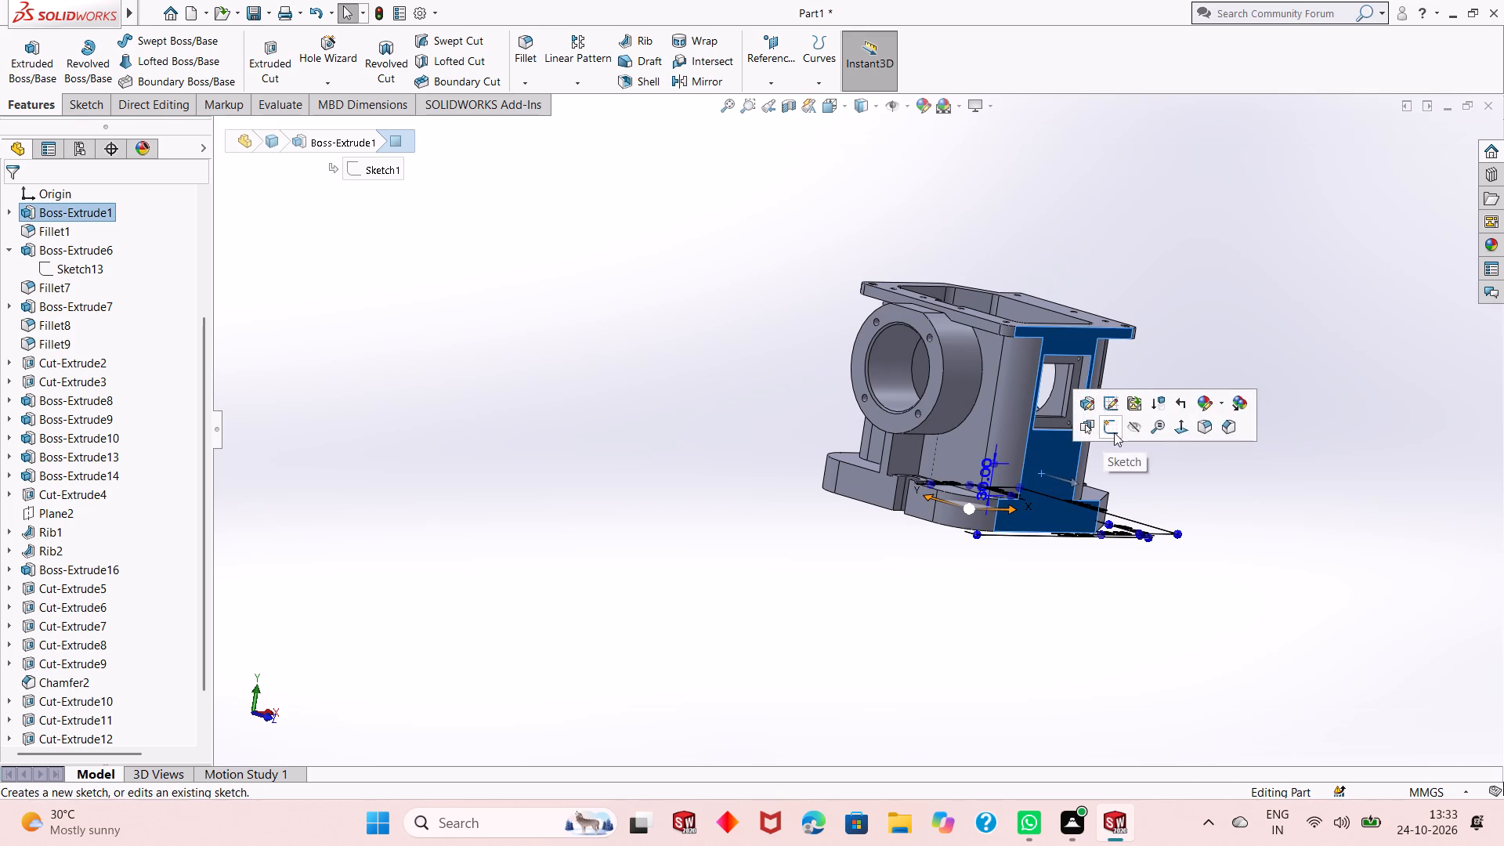
pyautogui.click(1114, 432)
pyautogui.hotkey('ctrl', '8')
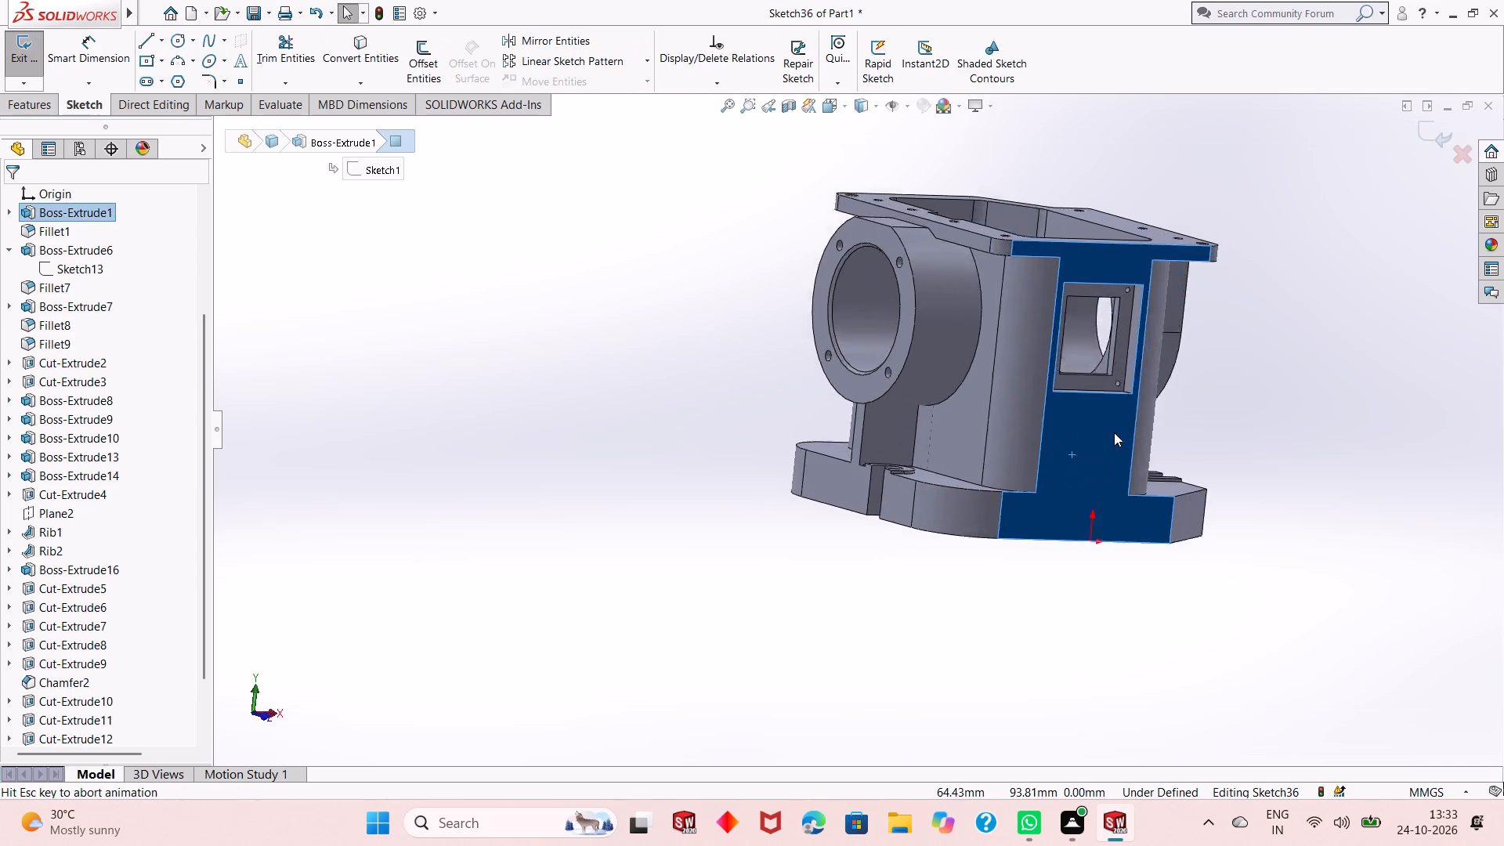
pyautogui.click(1213, 439)
pyautogui.scroll(2, 883, 641)
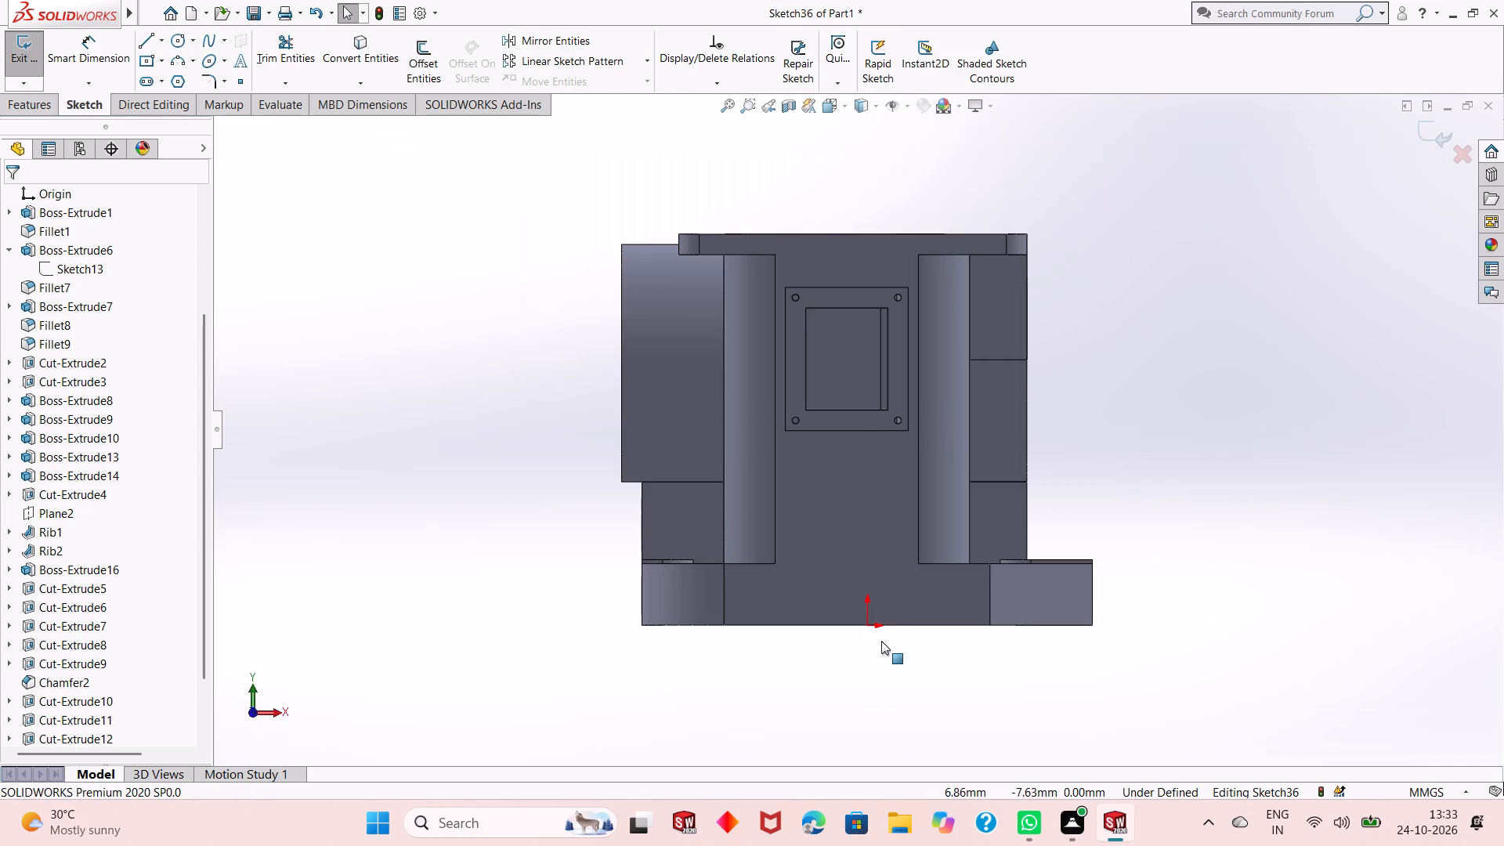
pyautogui.click(176, 42)
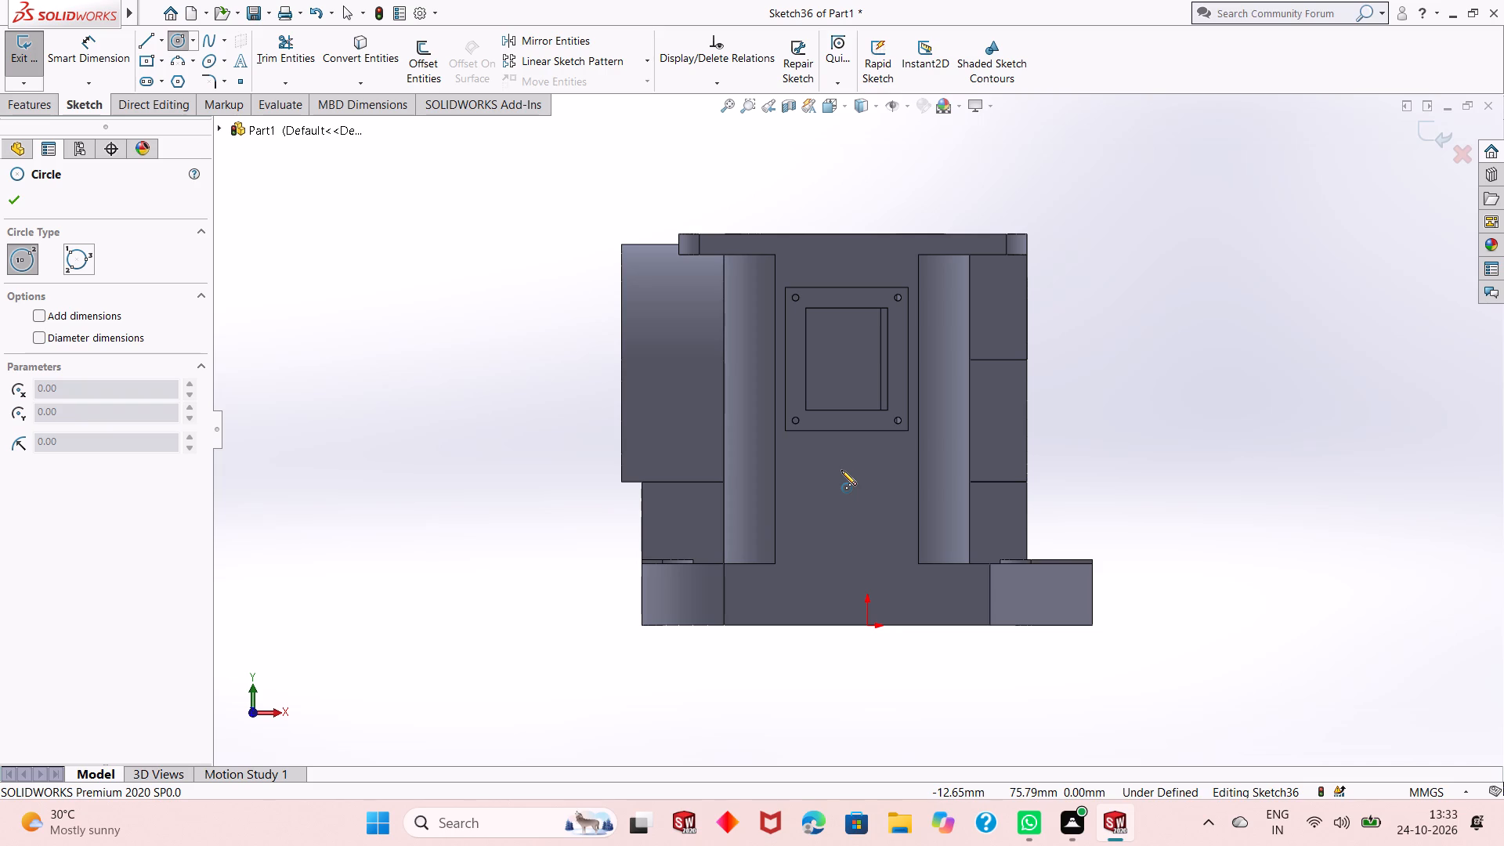
pyautogui.click(841, 519)
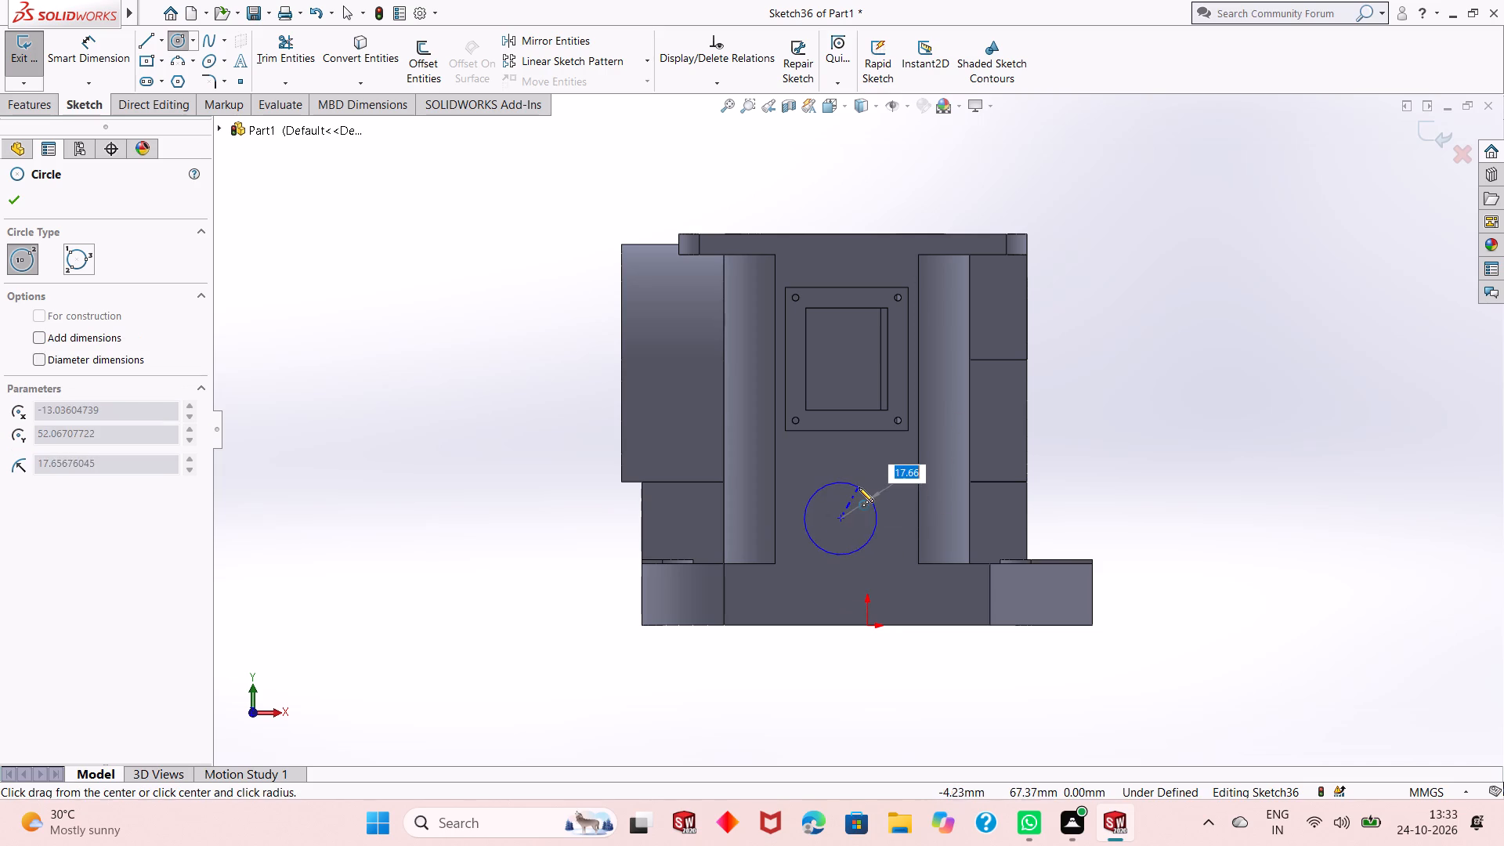
pyautogui.click(859, 487)
pyautogui.rightClick(518, 461)
pyautogui.click(537, 468)
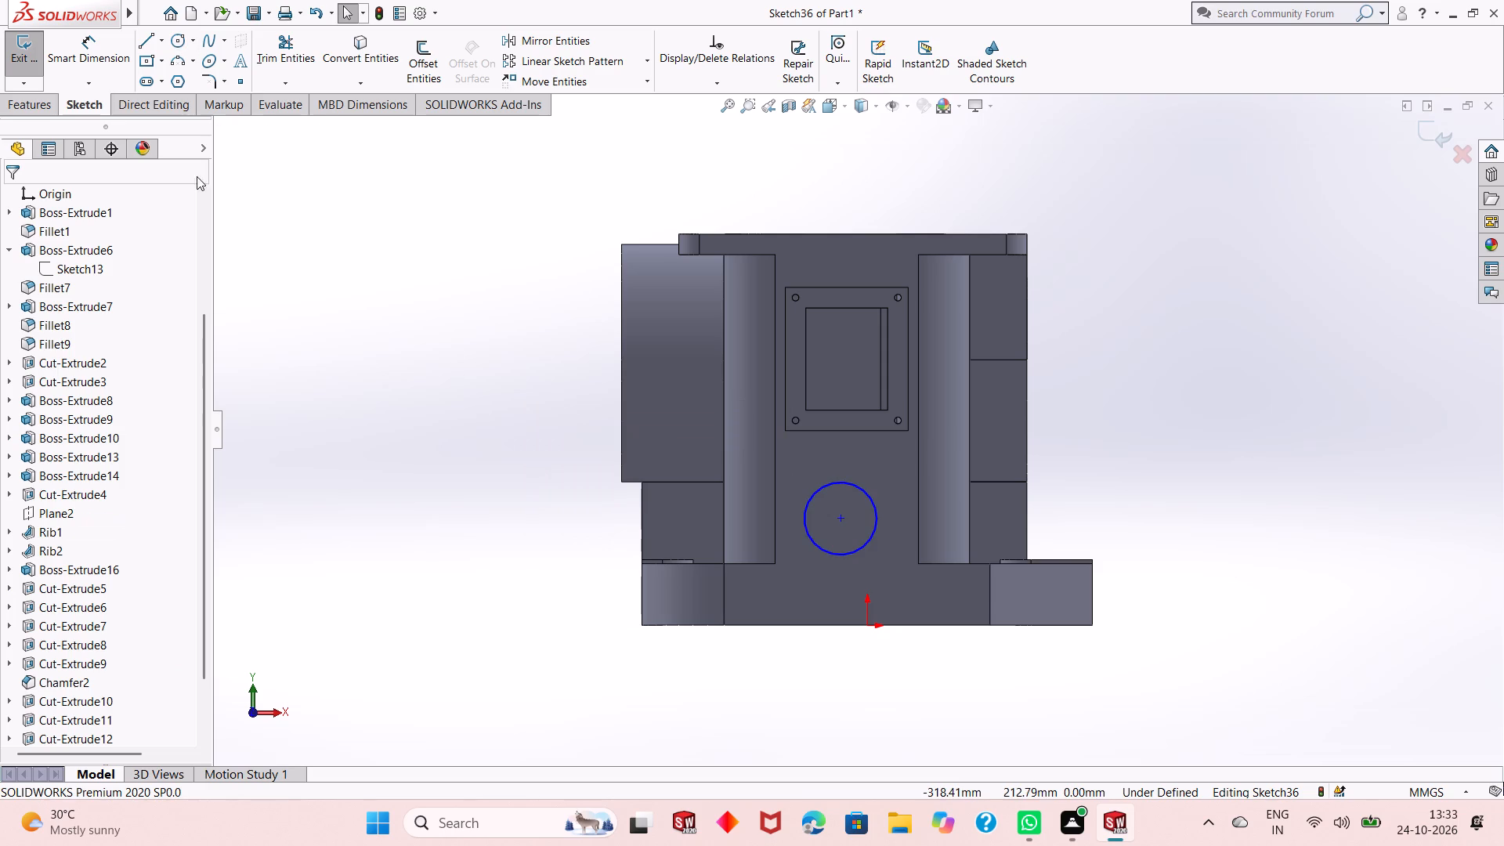
# Dimension the circle's diameter as 46 mm.
pyautogui.click(96, 60)
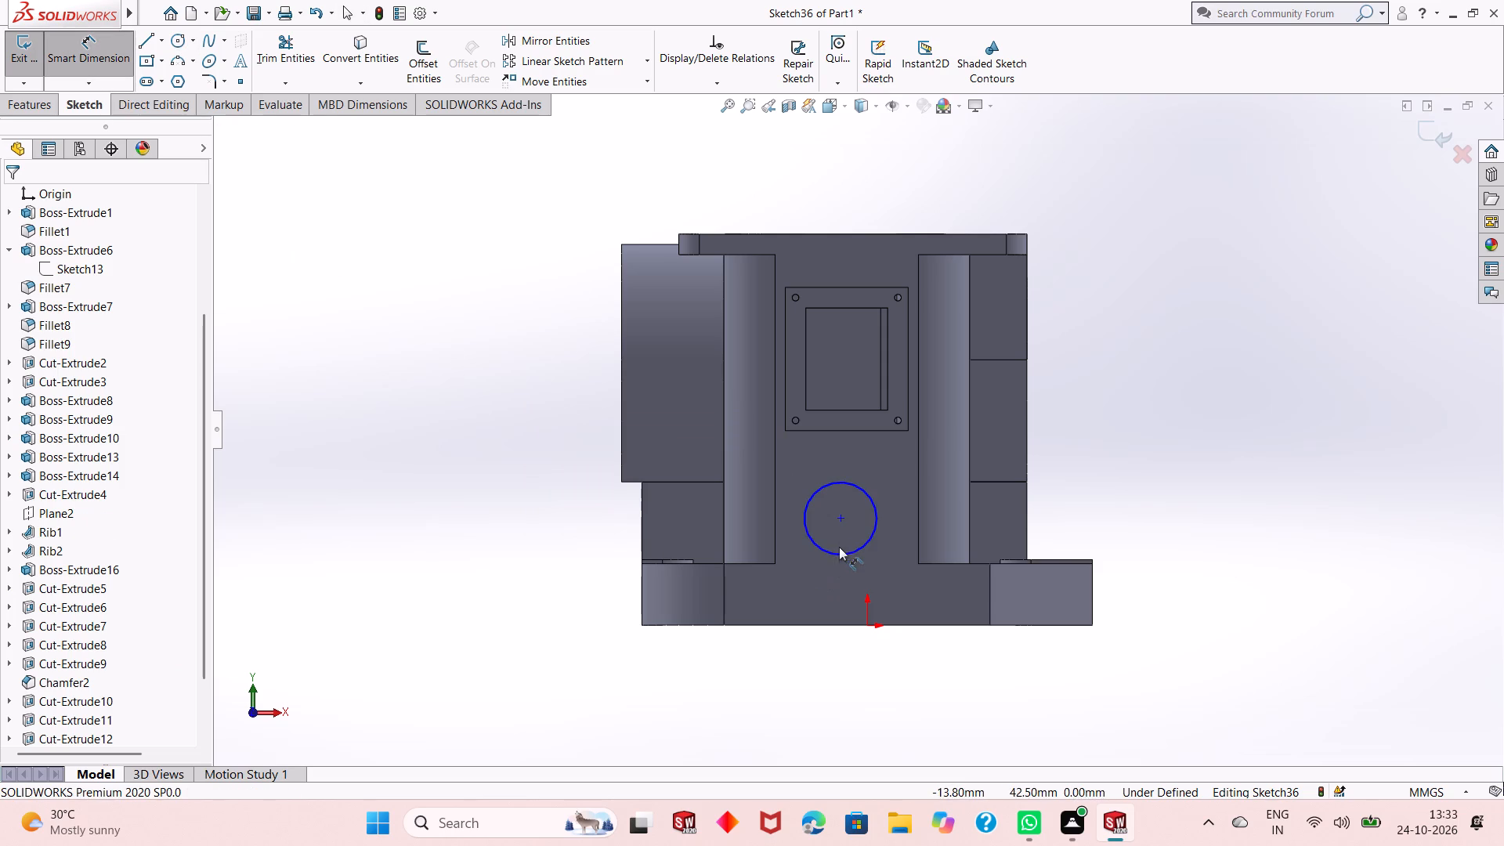
pyautogui.click(839, 551)
pyautogui.click(753, 692)
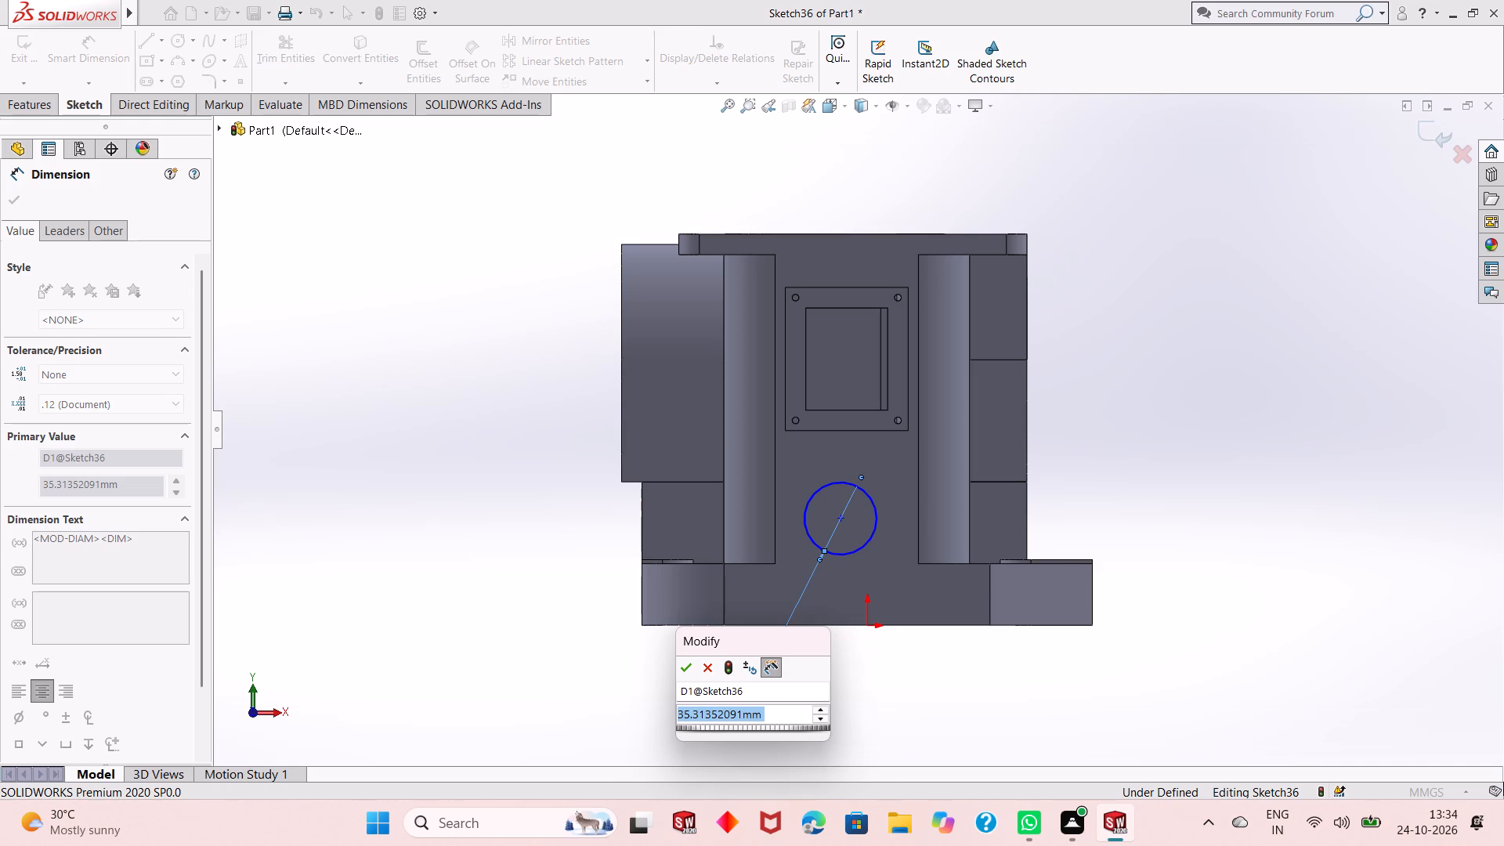
pyautogui.write('46')
pyautogui.press('Return')
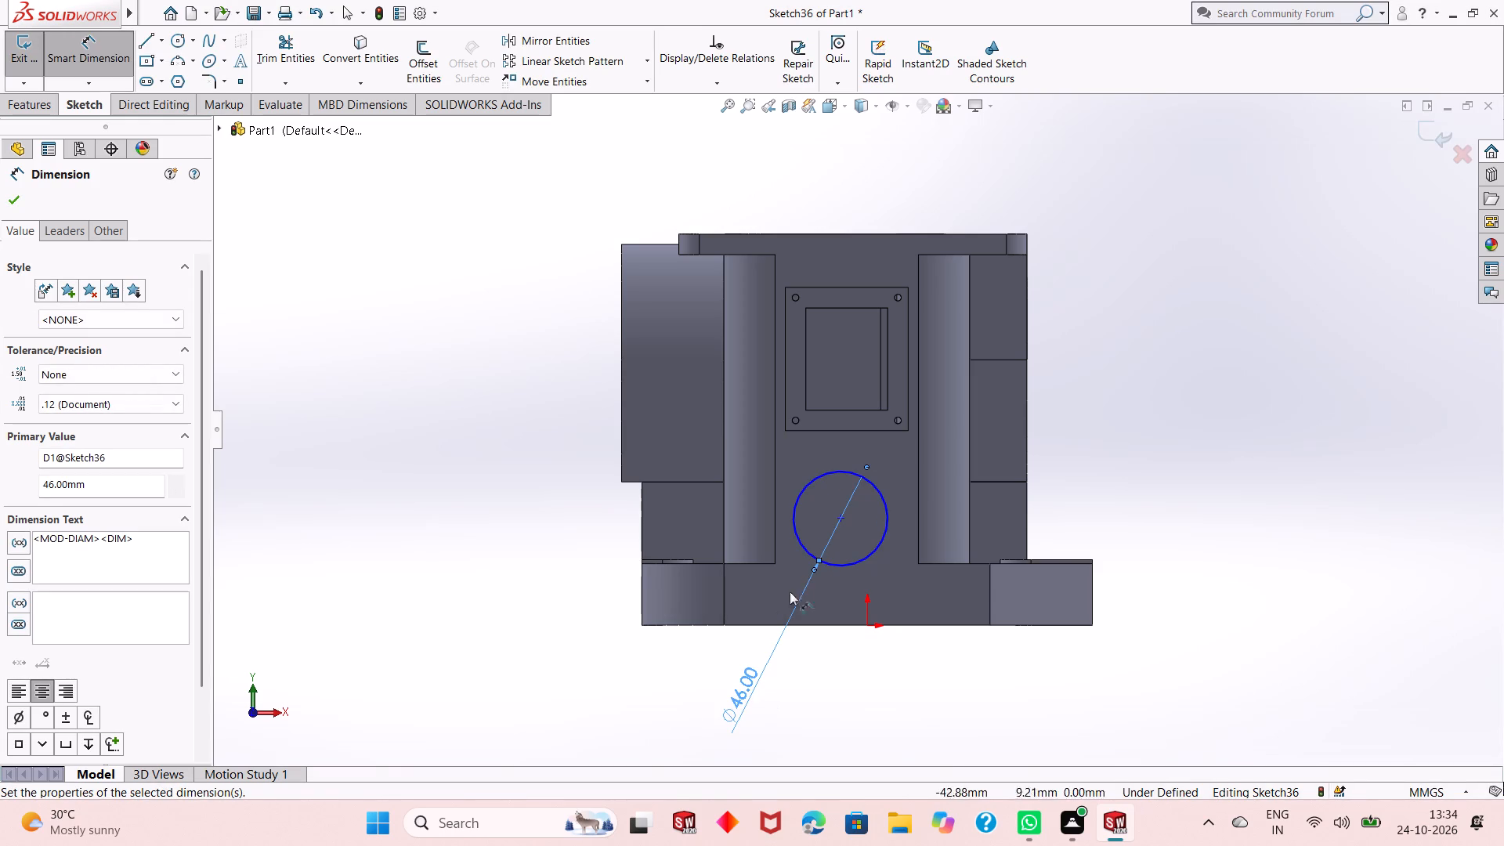
# Dimension the circle's centre 60 mm above the base's bottom edge and 10 mm horizontally from the origin.
pyautogui.click(838, 520)
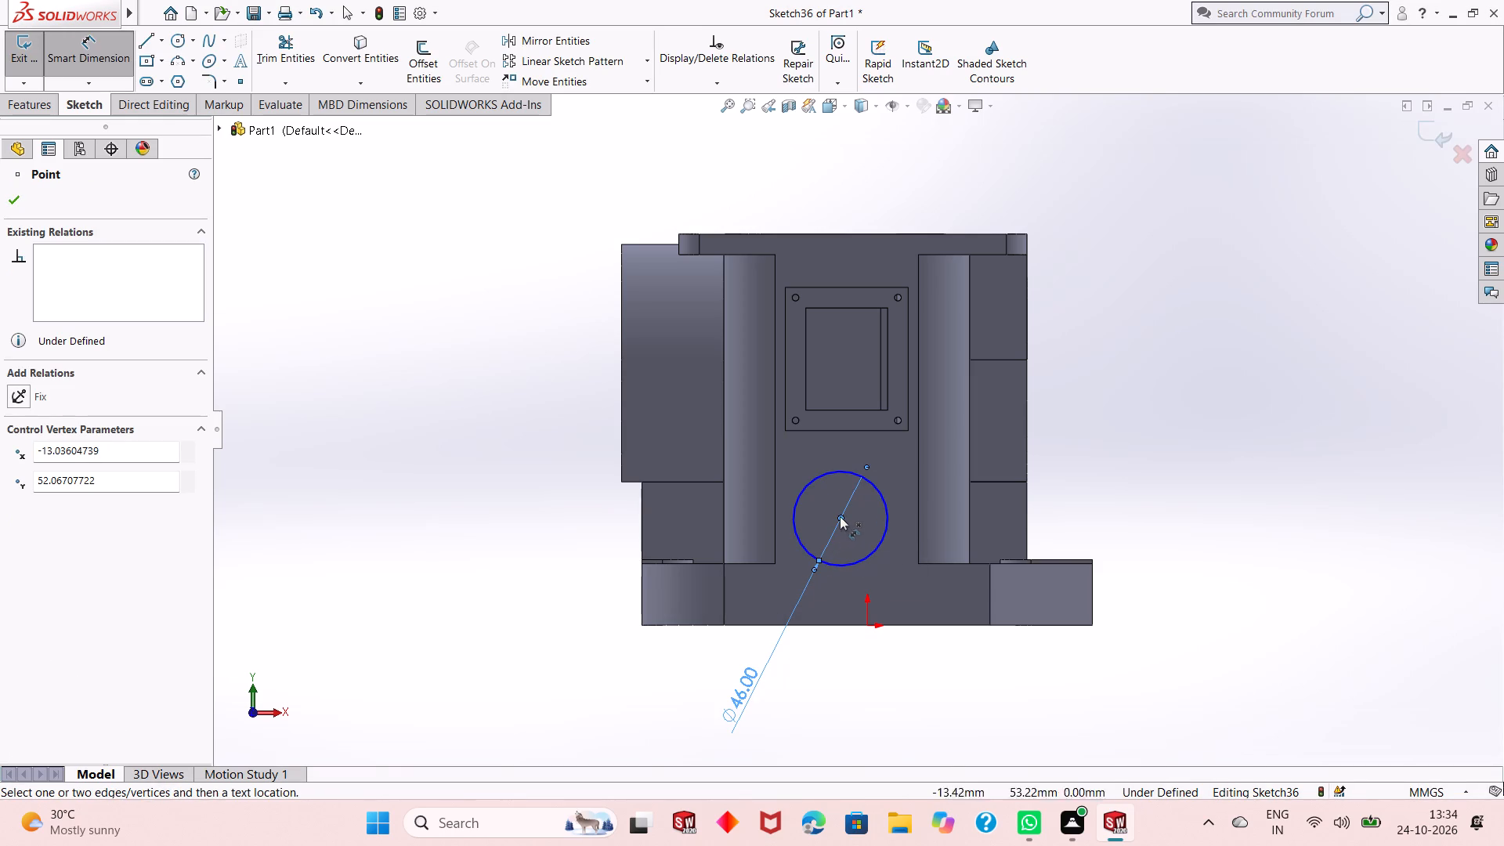
pyautogui.click(844, 627)
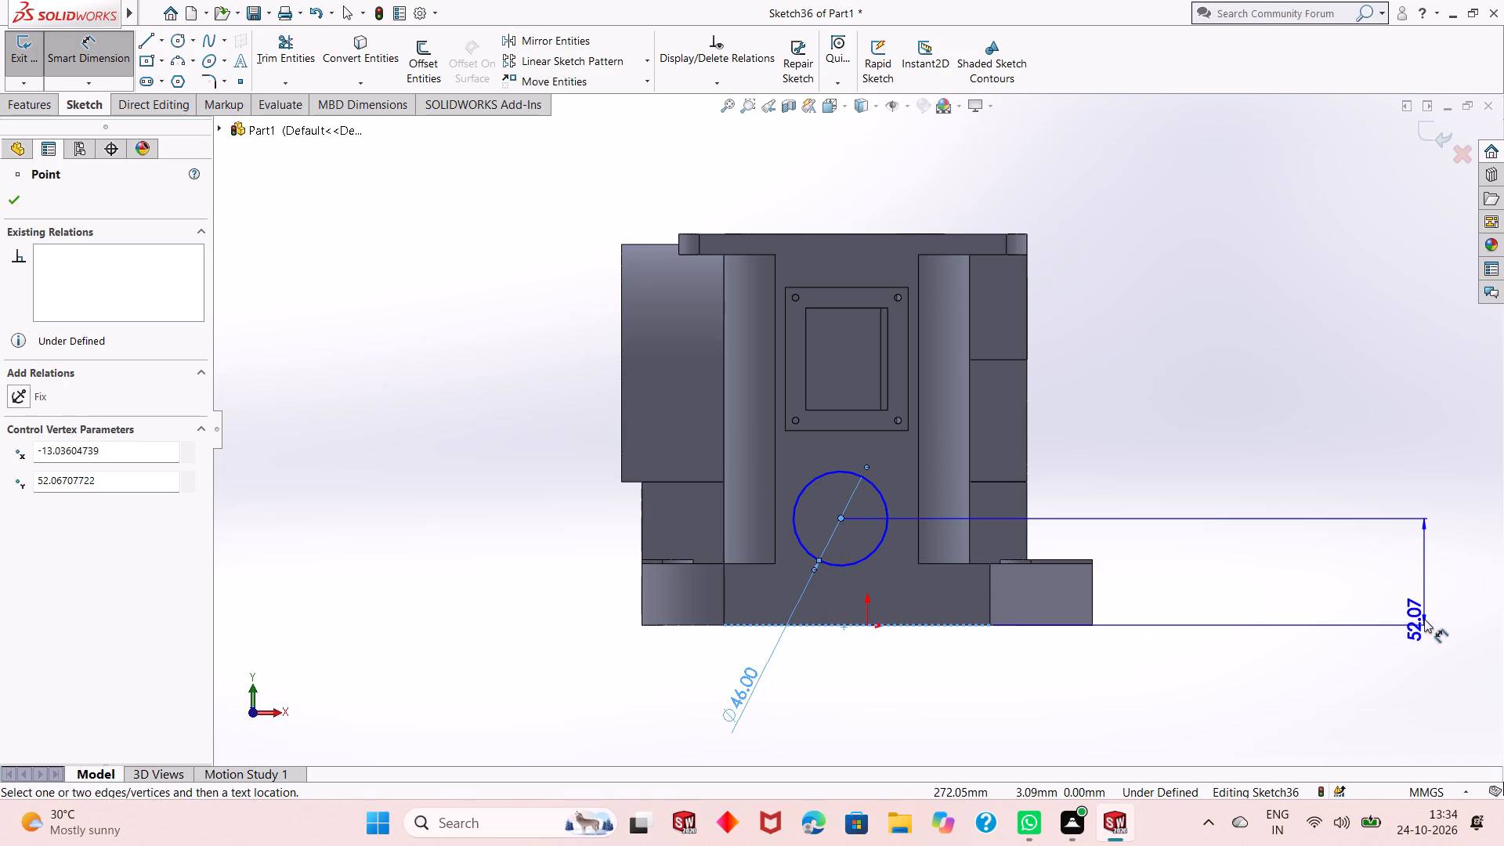
pyautogui.click(1432, 619)
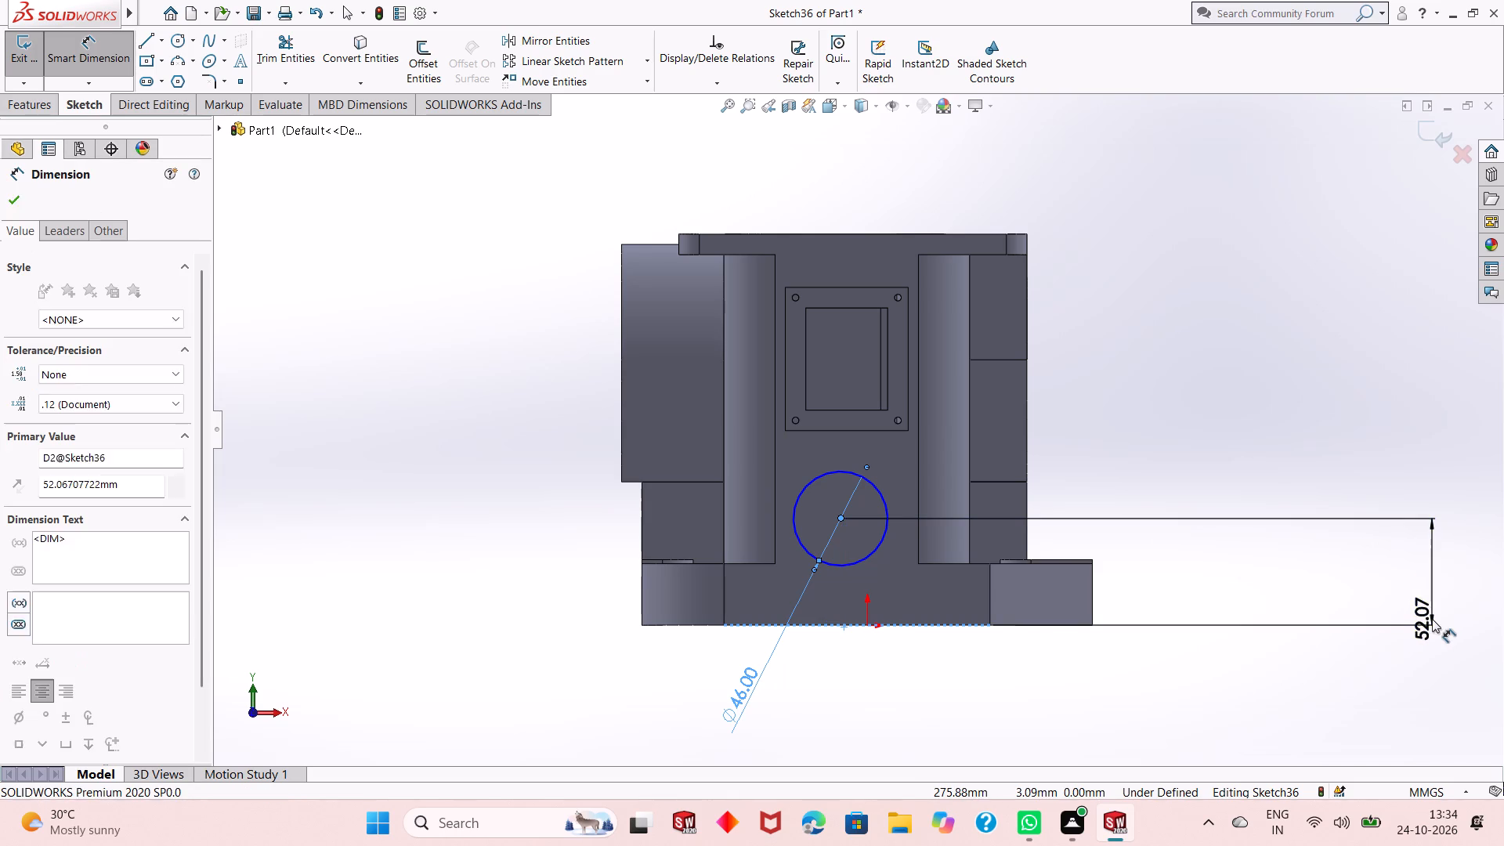
pyautogui.write('60')
pyautogui.press('Return')
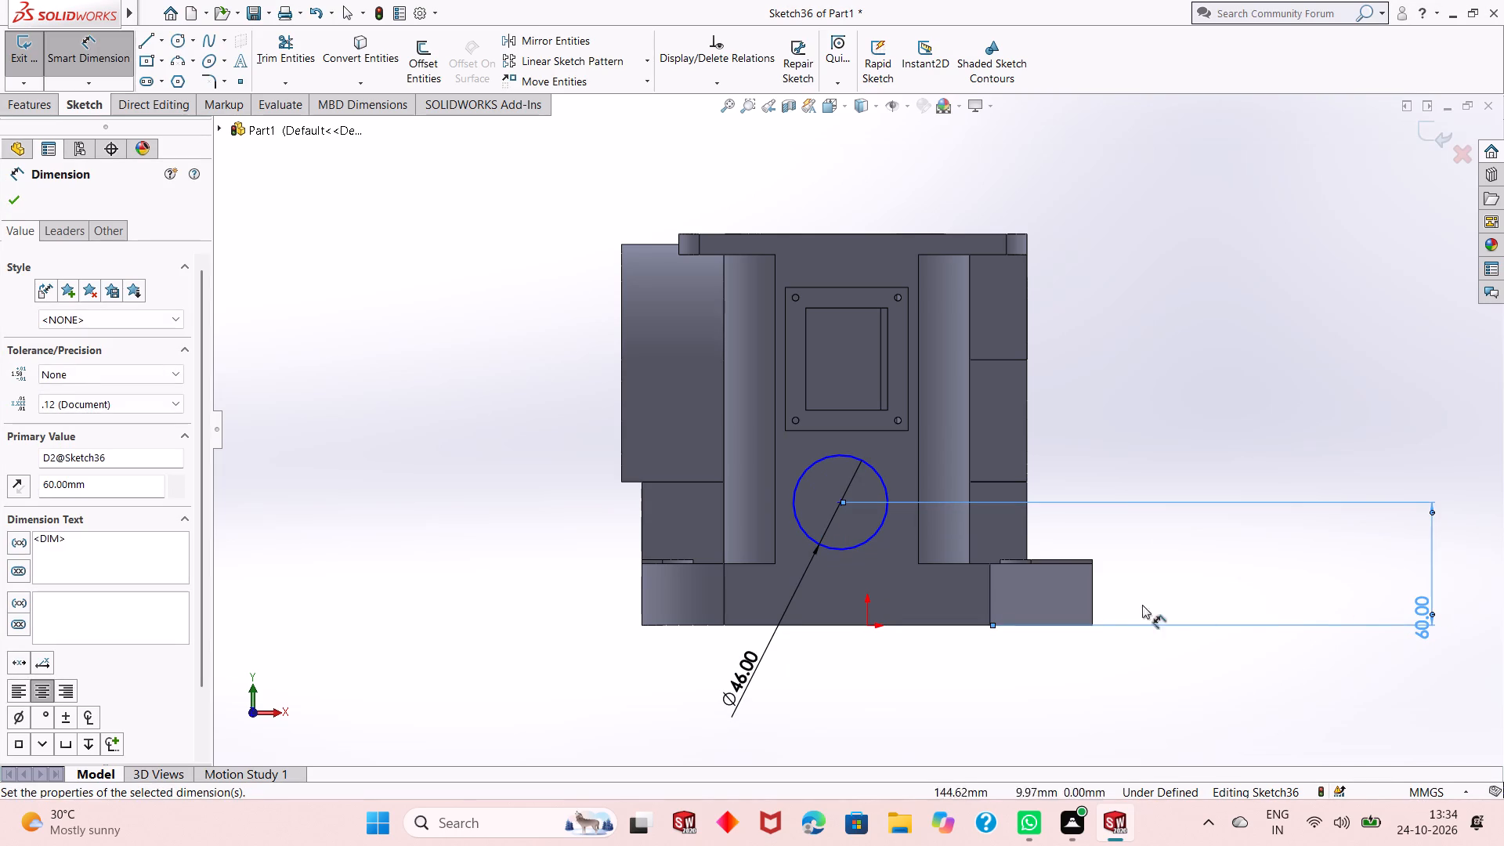
pyautogui.click(839, 501)
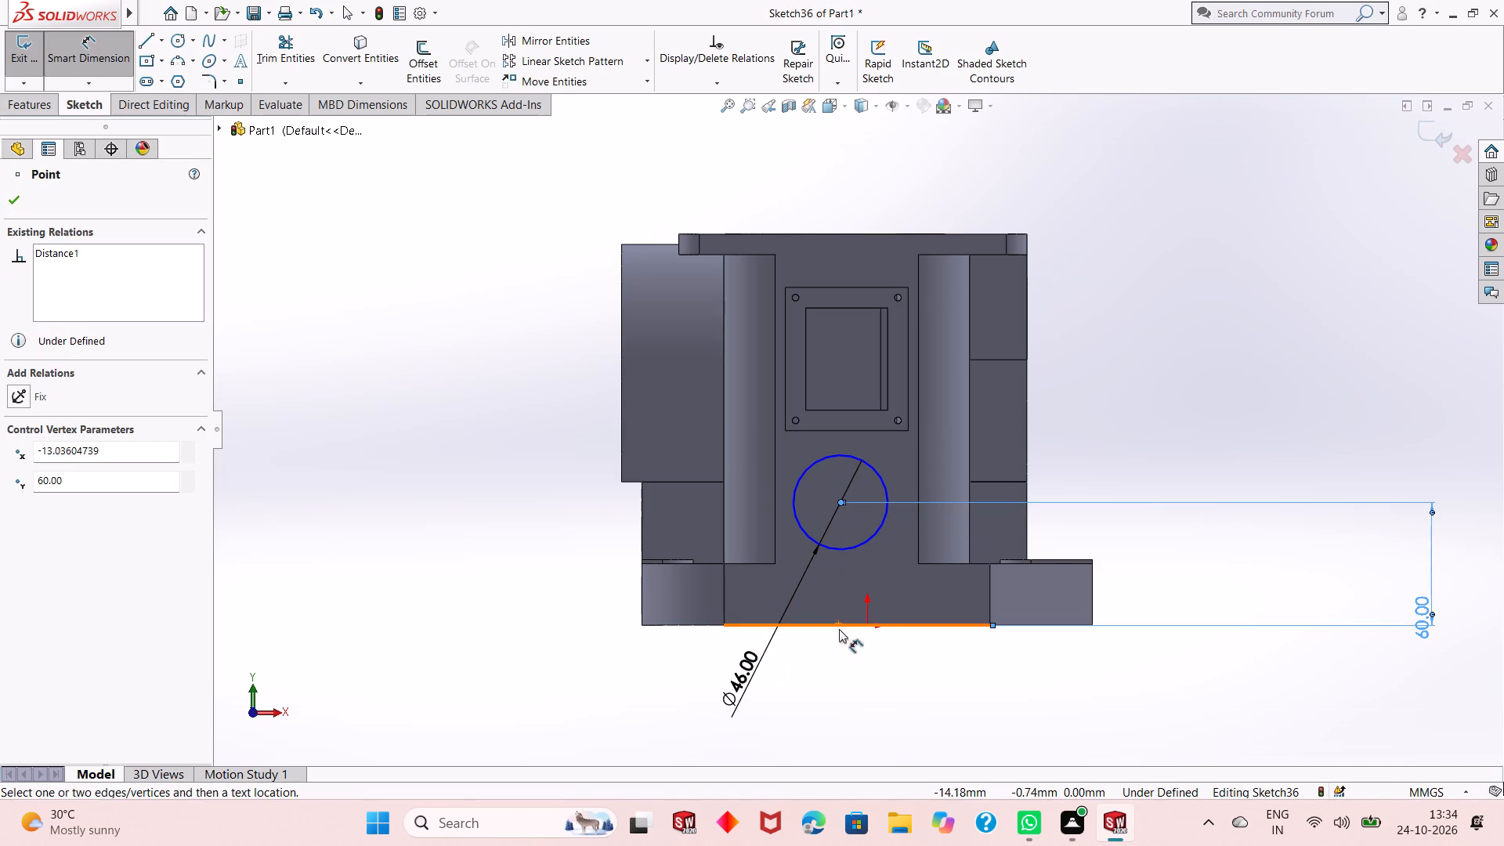
pyautogui.click(866, 625)
pyautogui.click(866, 685)
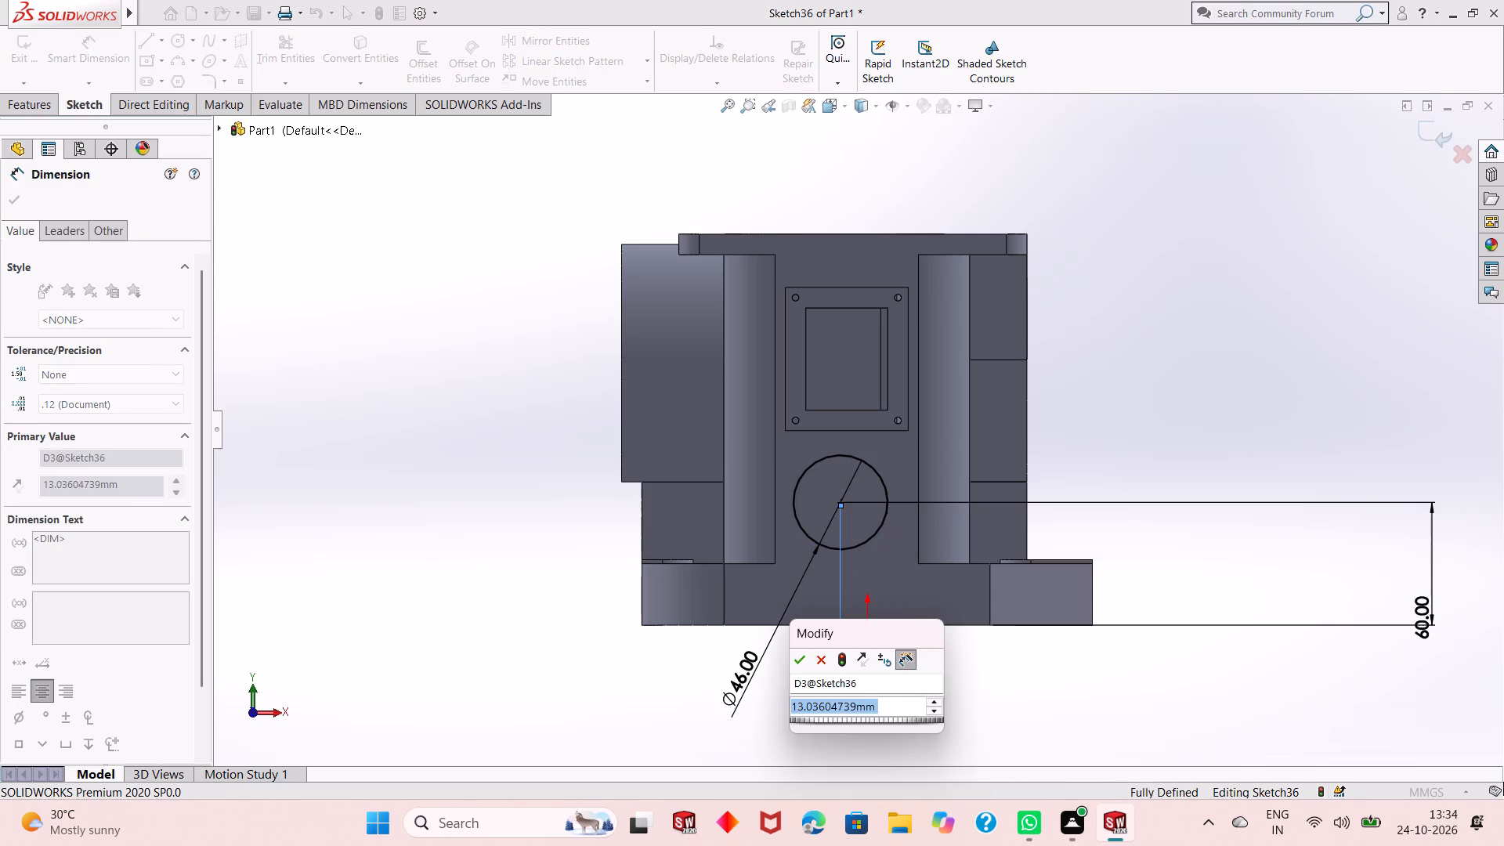
pyautogui.write('10')
pyautogui.press('Return')
pyautogui.rightClick(1231, 399)
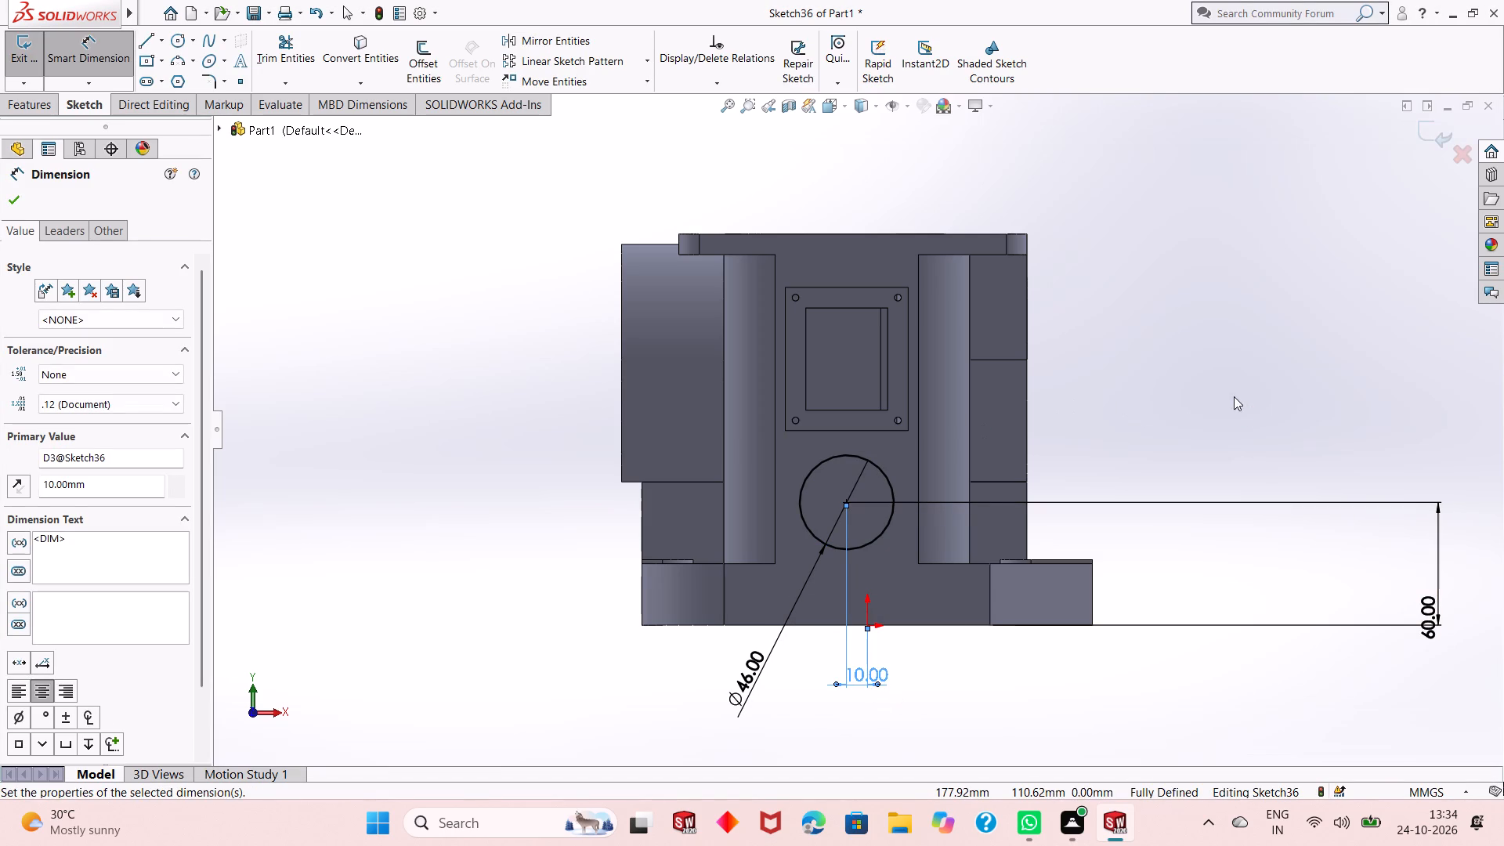
pyautogui.click(1274, 449)
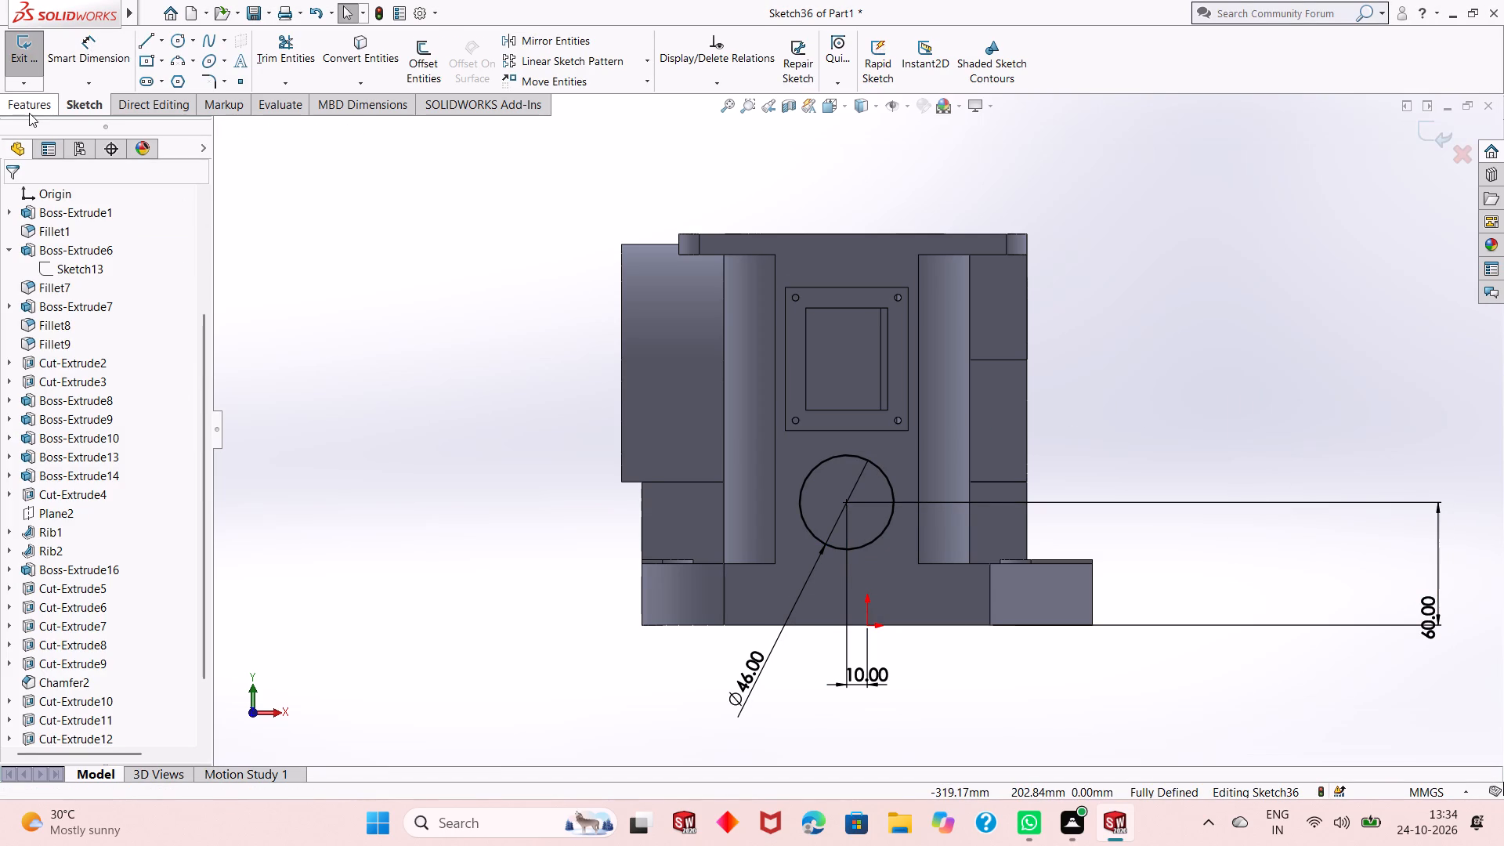
# Extruded-cut the 46 mm circle to a blind depth of 3 mm into the wall below the window.
pyautogui.click(29, 113)
pyautogui.click(261, 65)
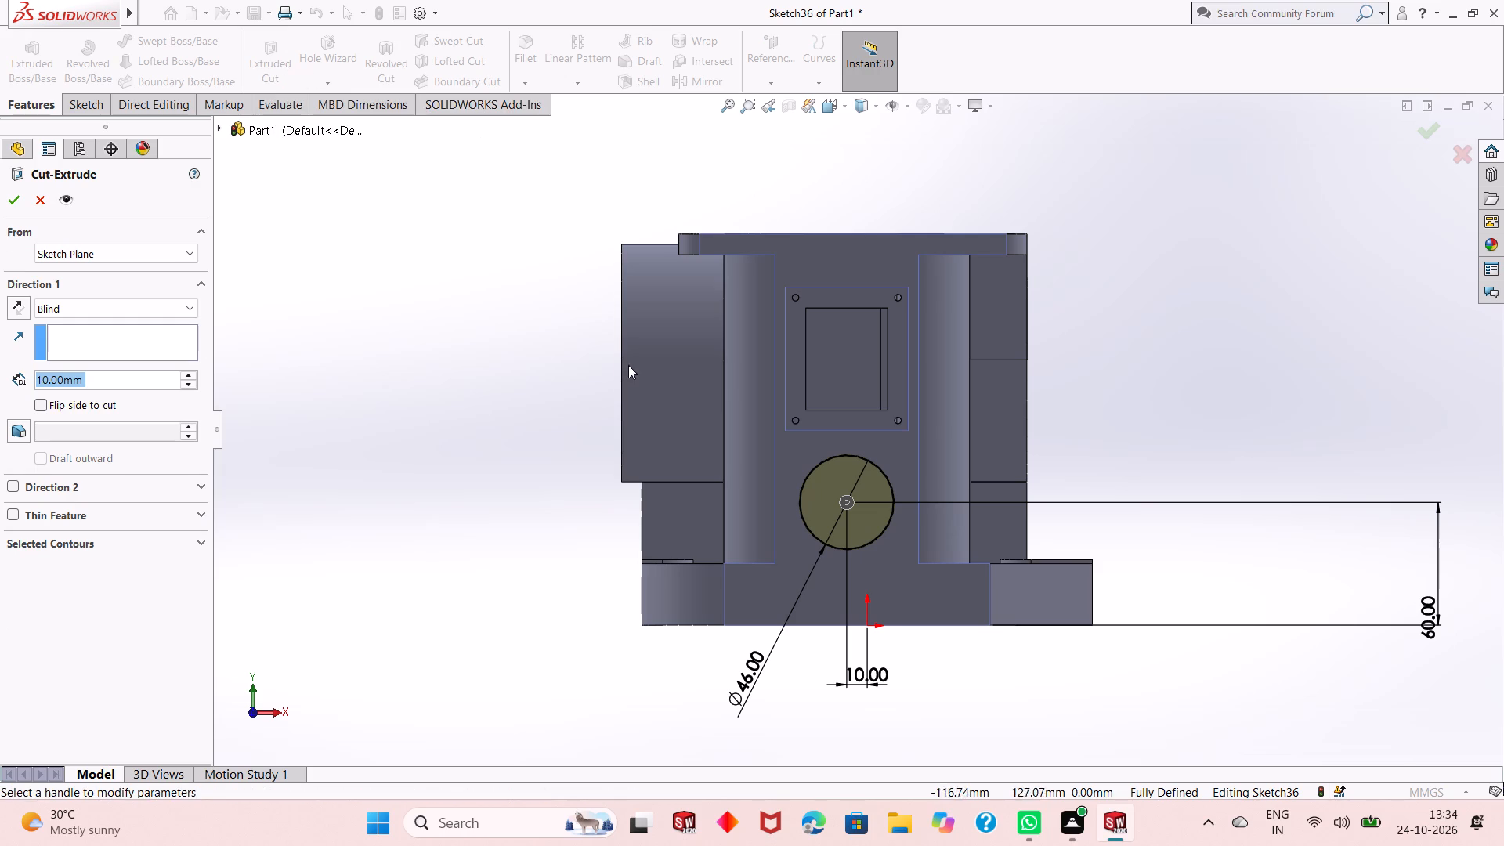
pyautogui.moveTo(631, 379); pyautogui.dragTo(738, 403, button='middle')
pyautogui.doubleClick(102, 378)
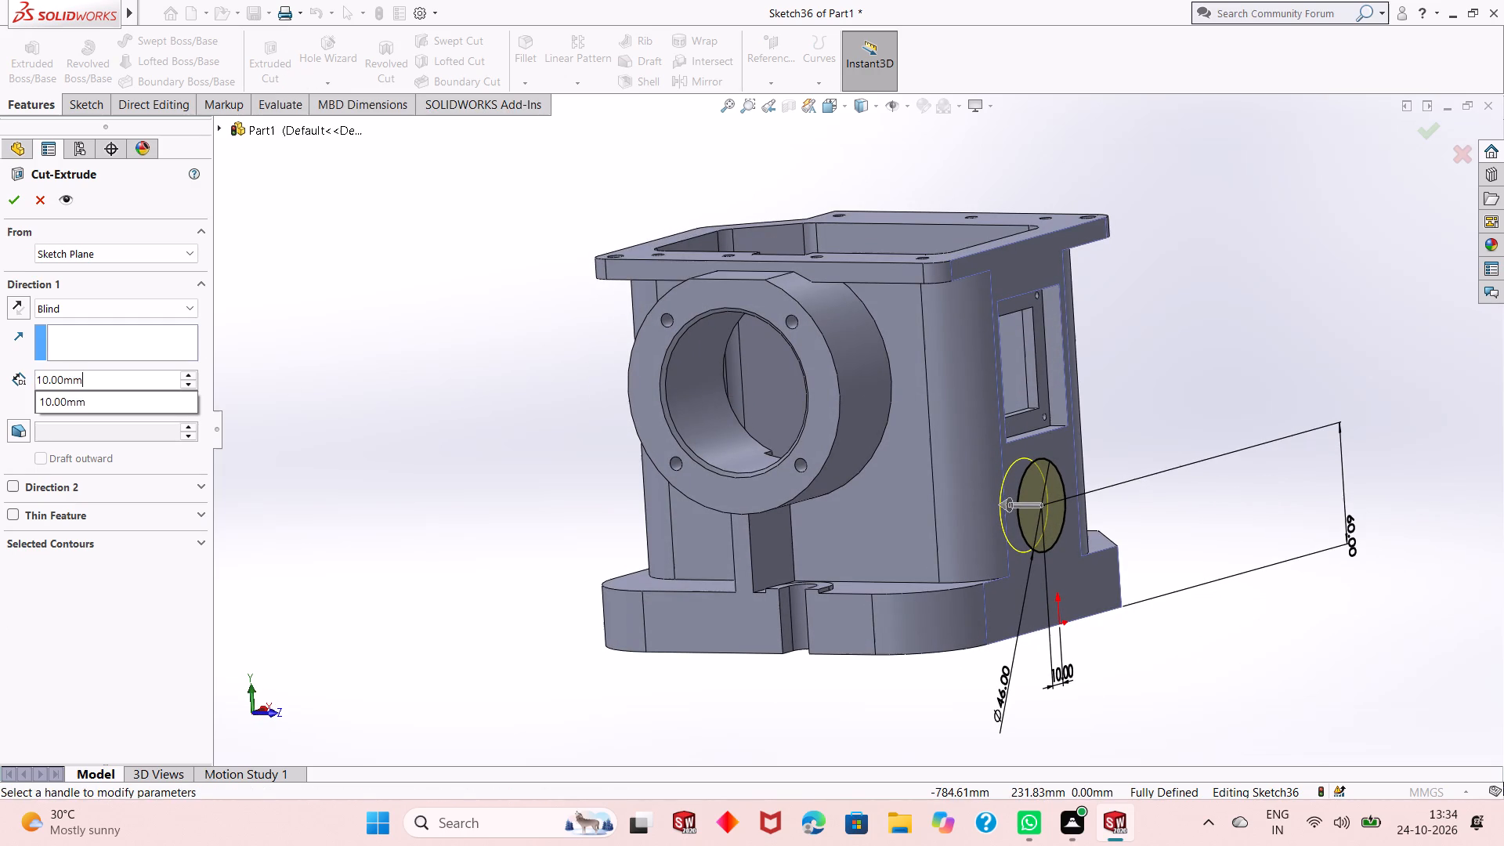
pyautogui.press('5')
pyautogui.press('Return')
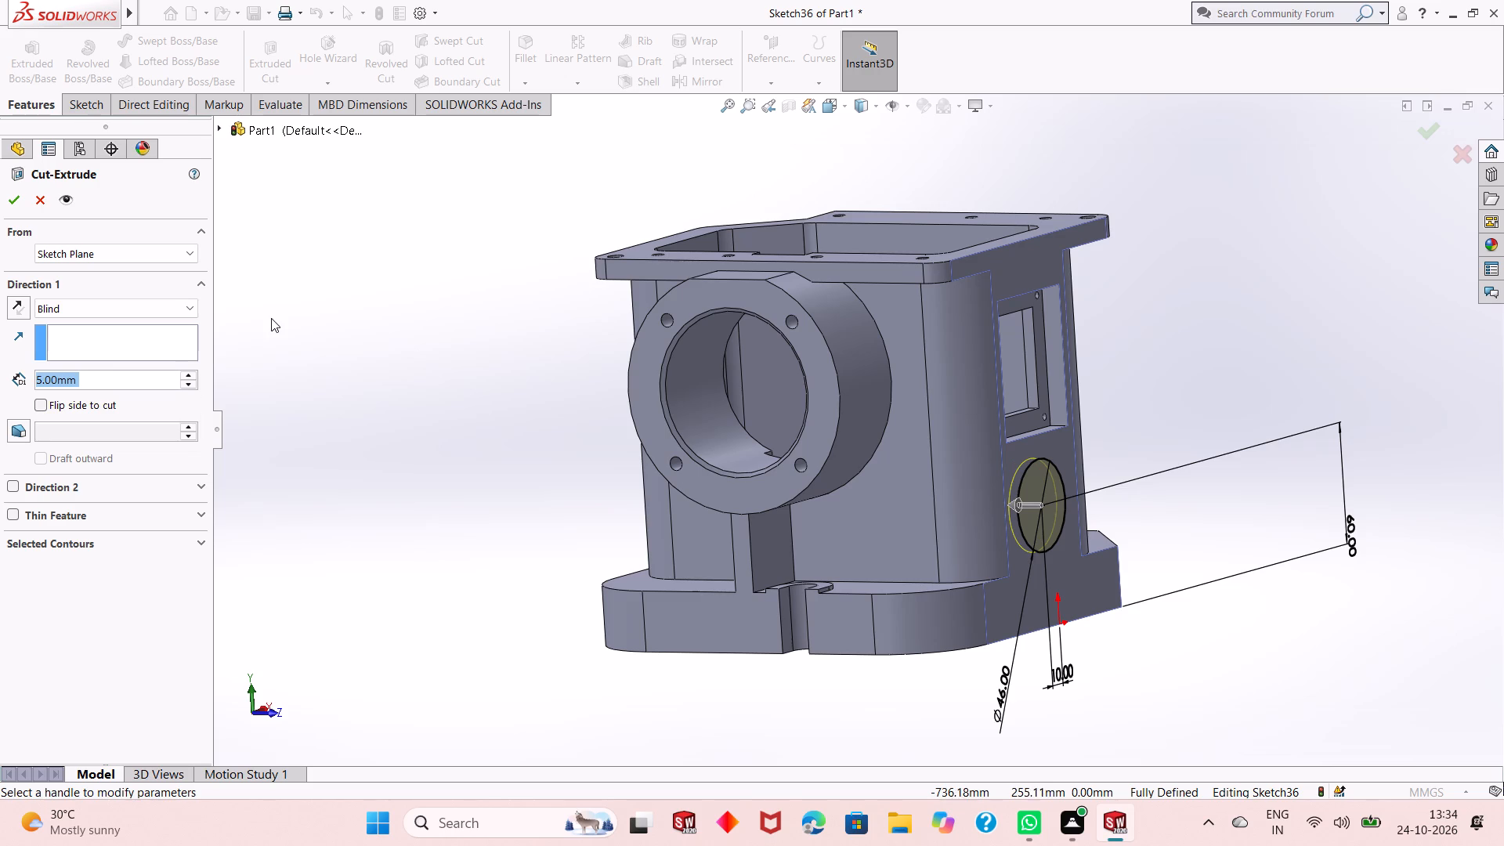
pyautogui.press('3')
pyautogui.press('Return')
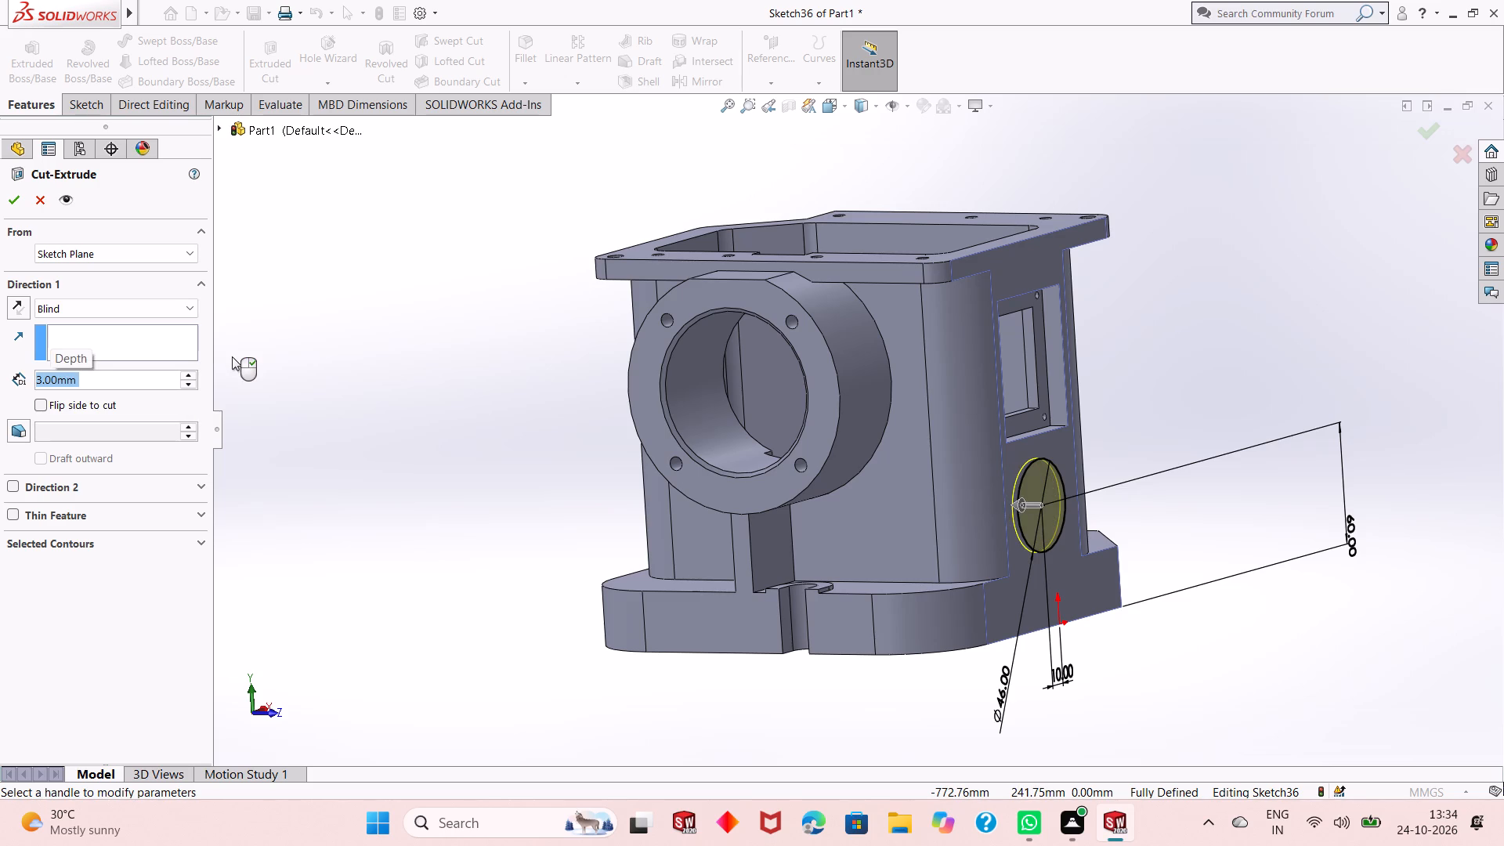
pyautogui.click(19, 211)
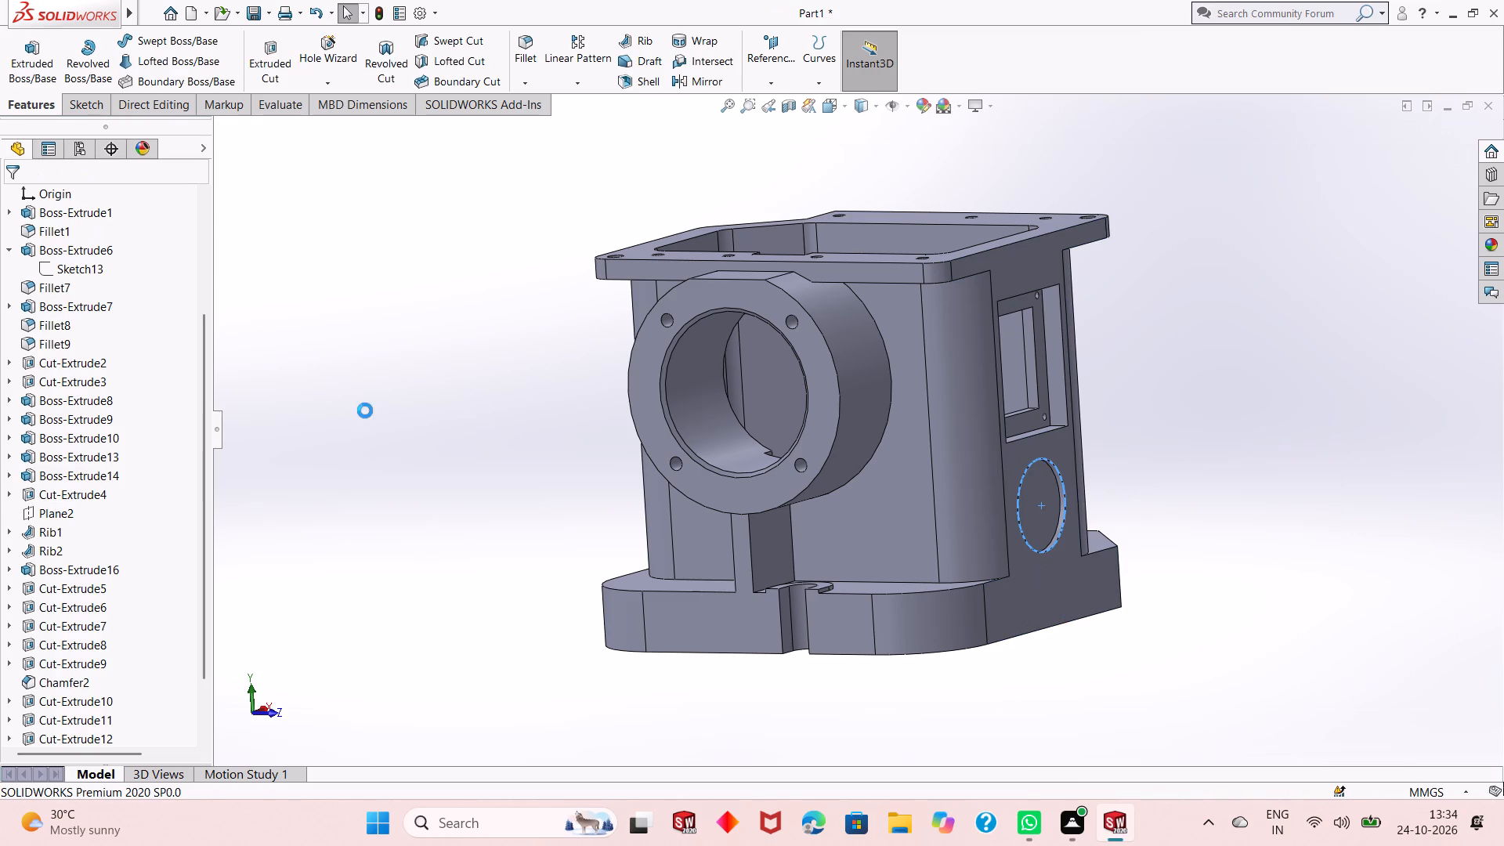
pyautogui.click(563, 492)
# Start a sketch on the circular recess's floor and draw a concentric circle about 26.7 mm in diameter.
pyautogui.moveTo(1046, 510); pyautogui.dragTo(1047, 512, button='middle')
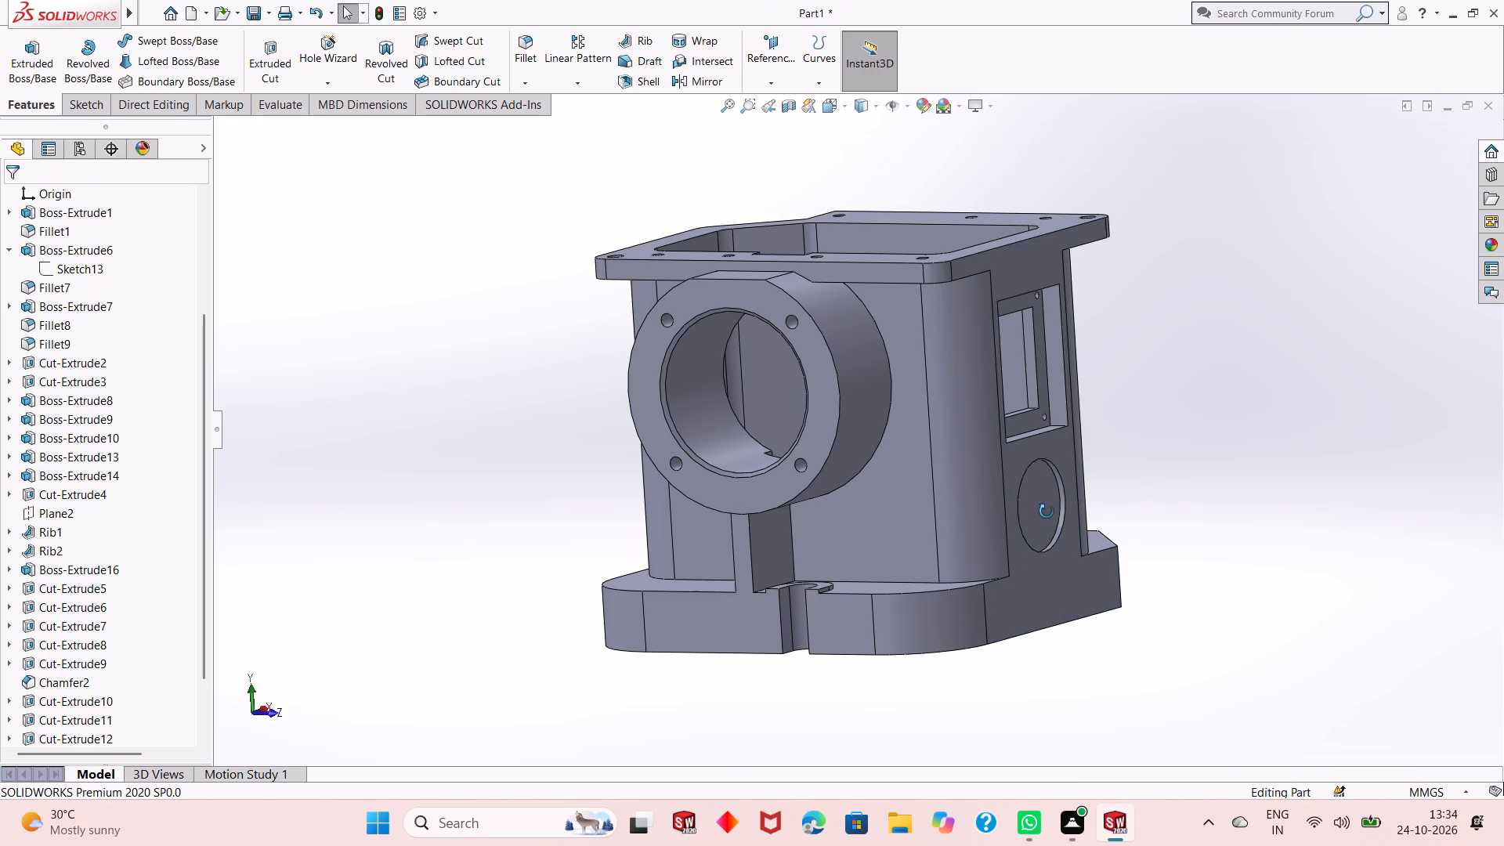
pyautogui.moveTo(1047, 512); pyautogui.dragTo(1043, 519, button='middle')
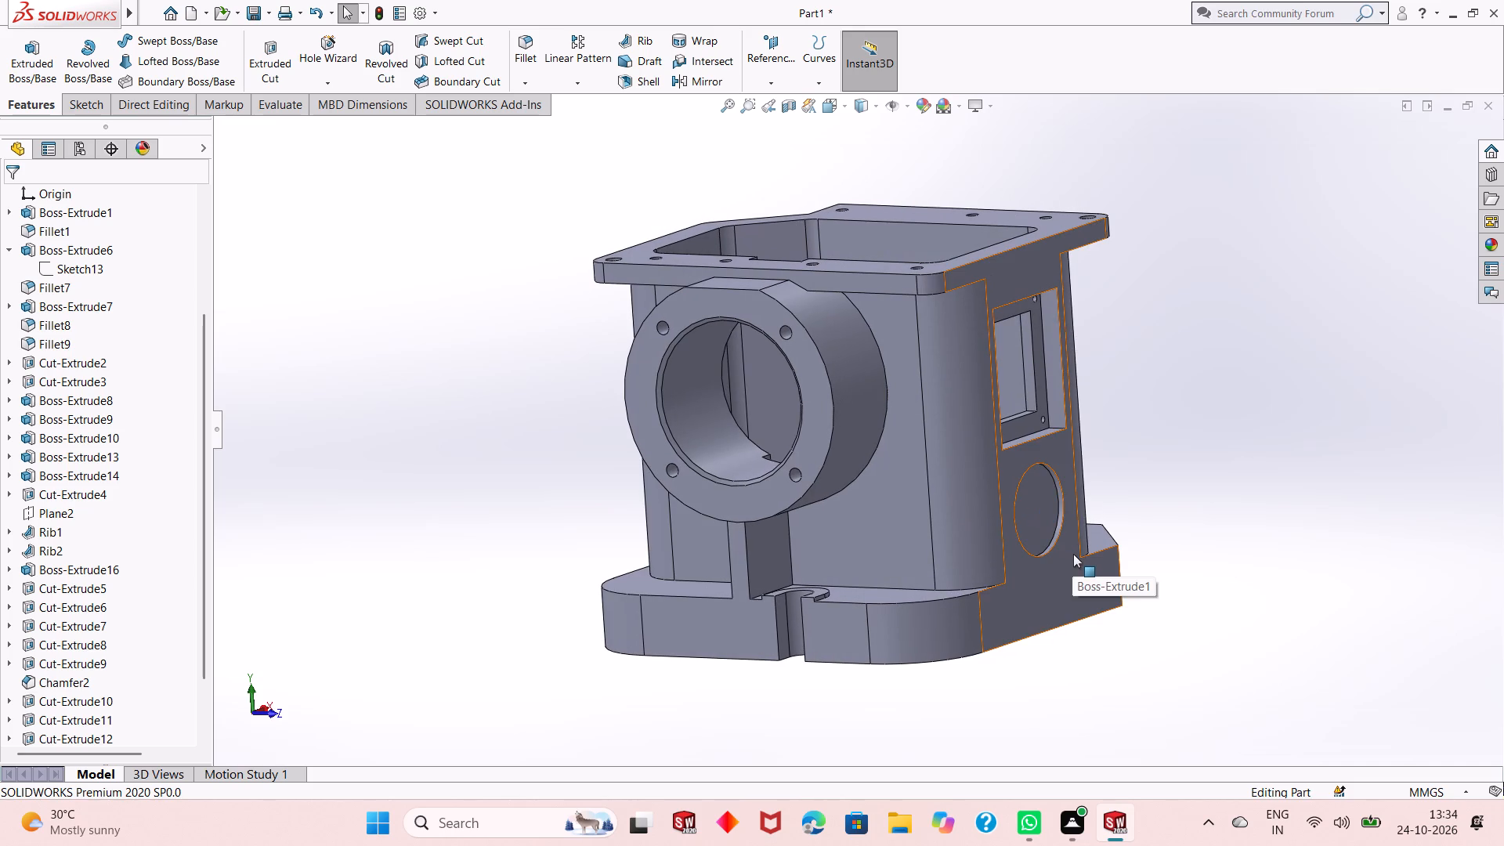
pyautogui.scroll(-3, 1080, 468)
pyautogui.moveTo(1128, 562); pyautogui.dragTo(1052, 617, button='middle')
pyautogui.moveTo(834, 580); pyautogui.dragTo(906, 547, button='middle')
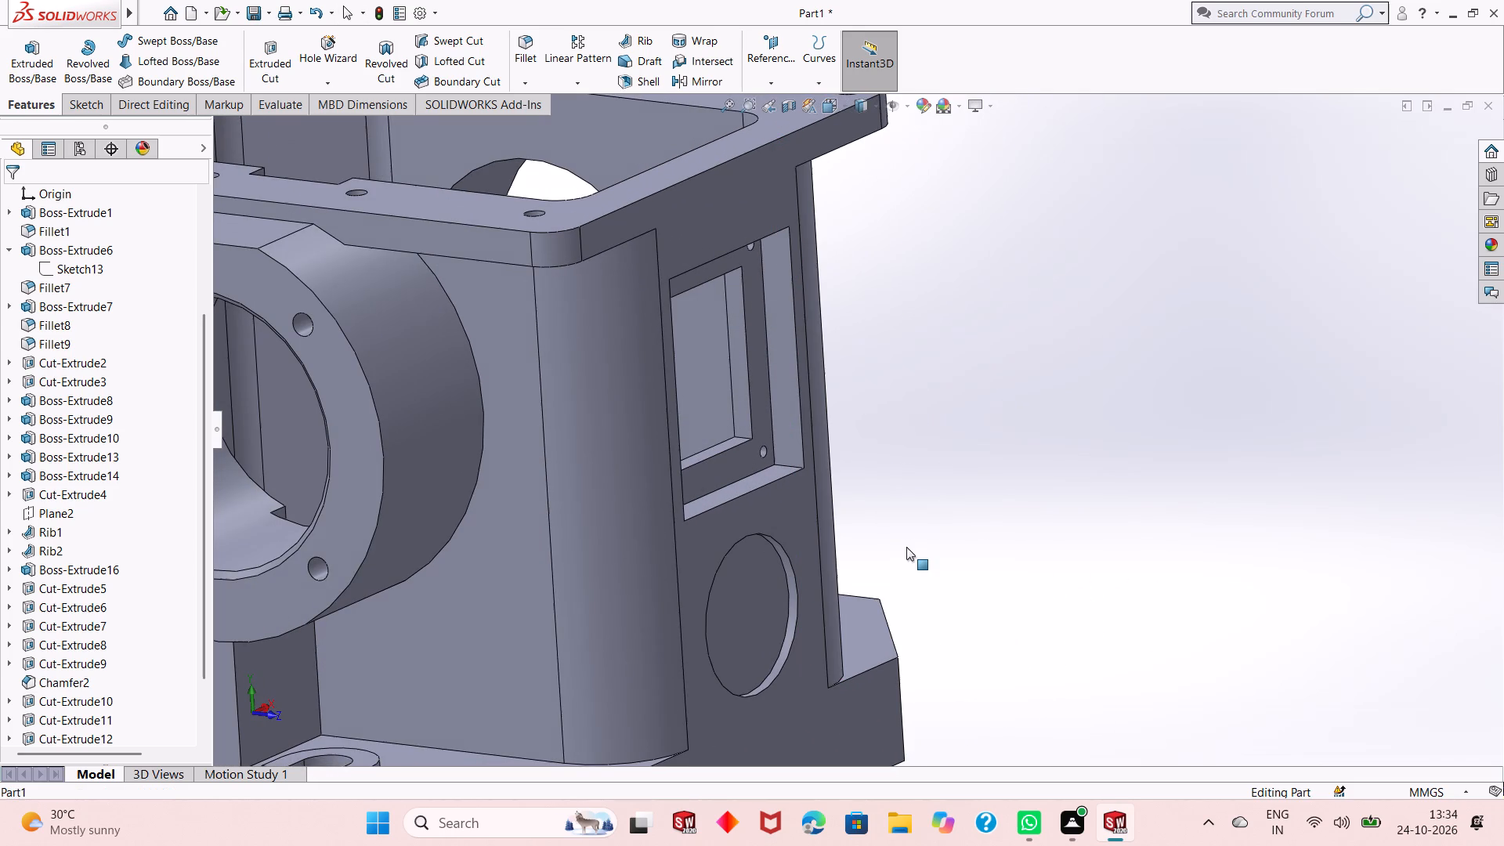
pyautogui.click(751, 593)
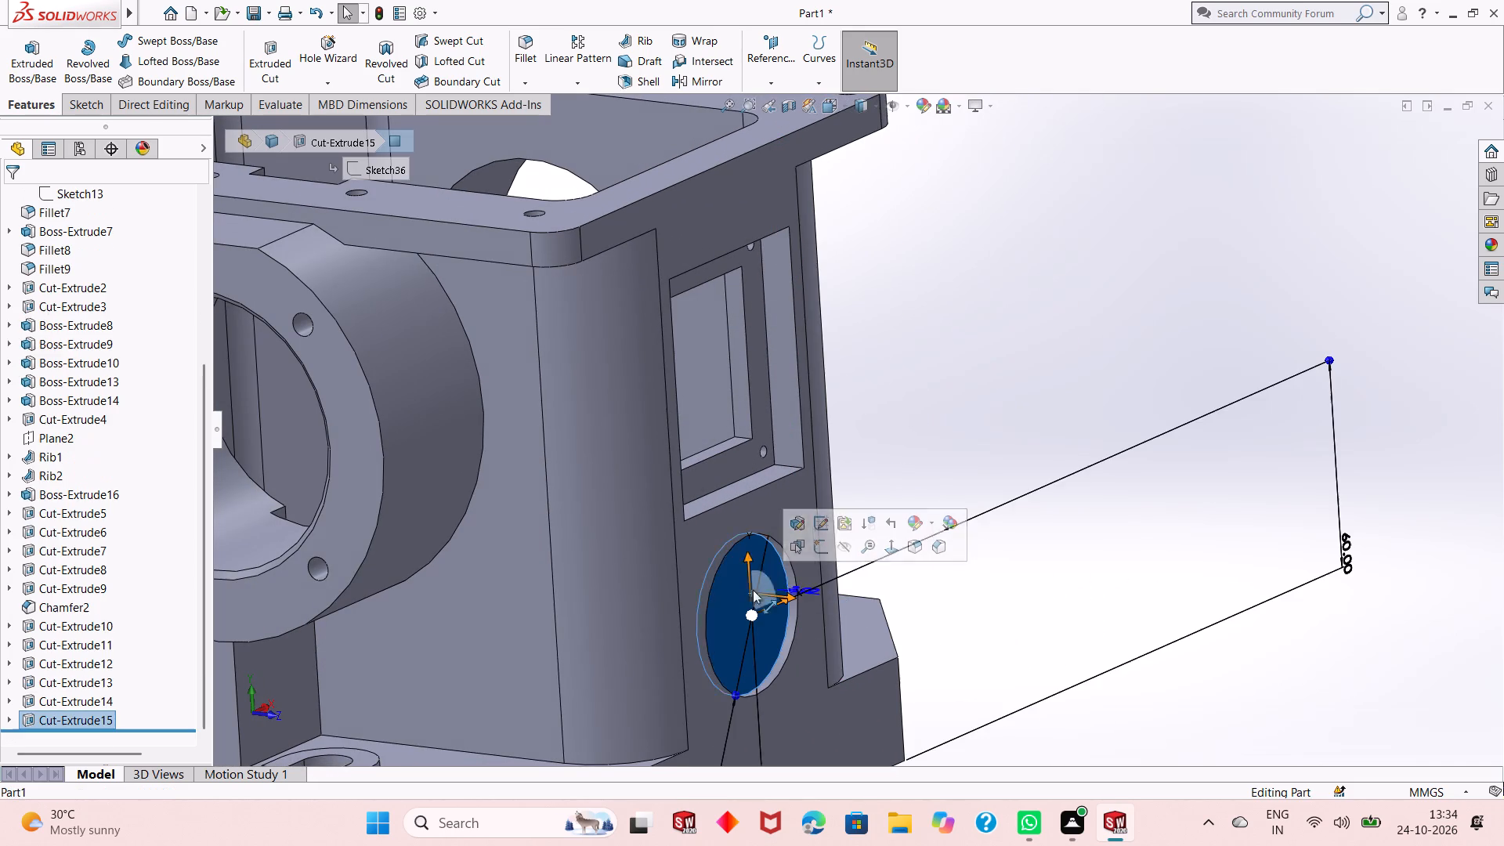
pyautogui.click(823, 550)
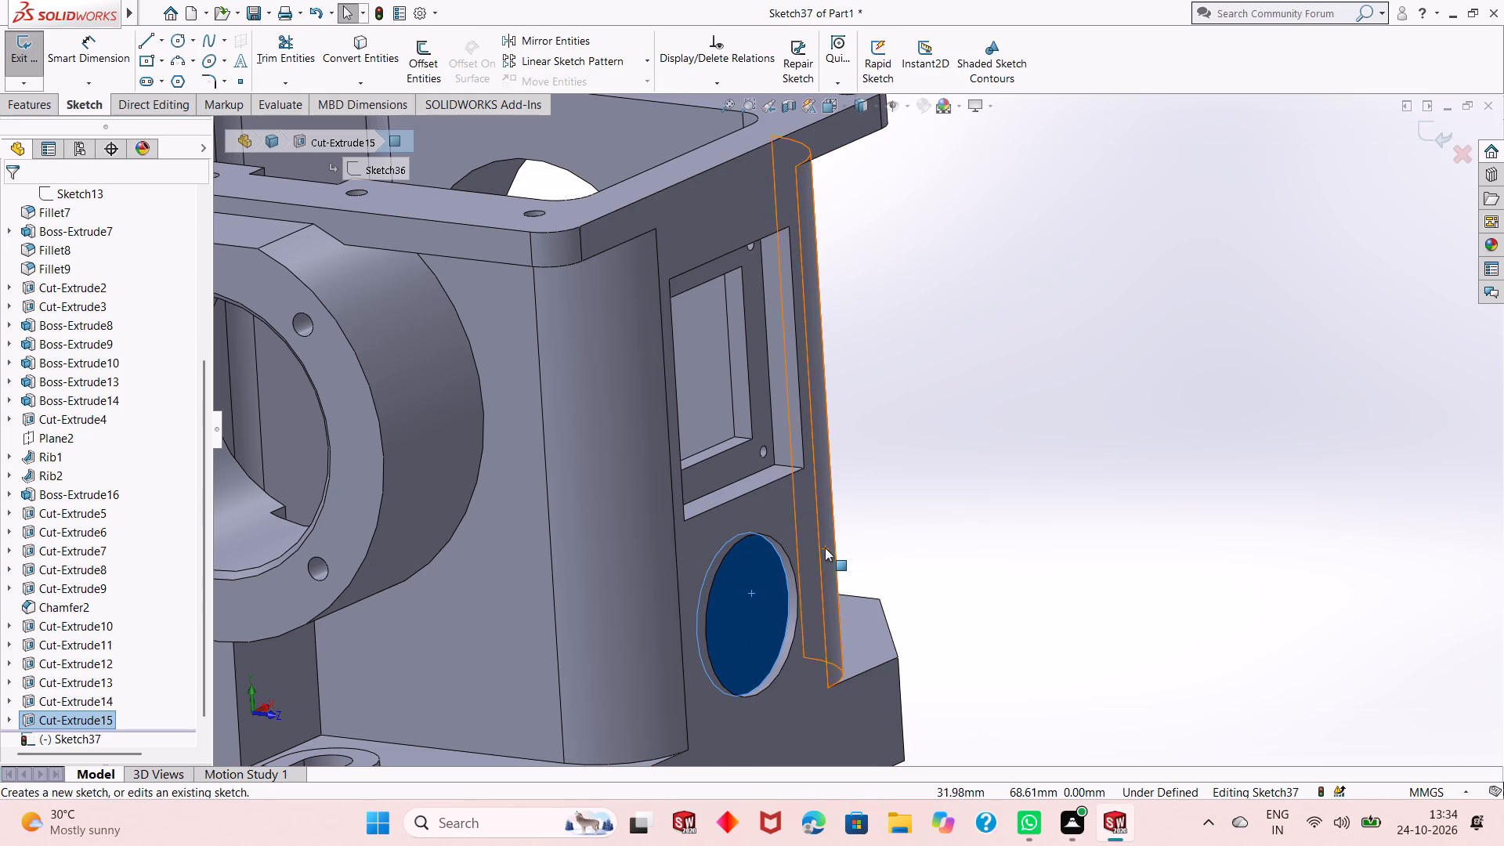
pyautogui.hotkey('ctrl', '8')
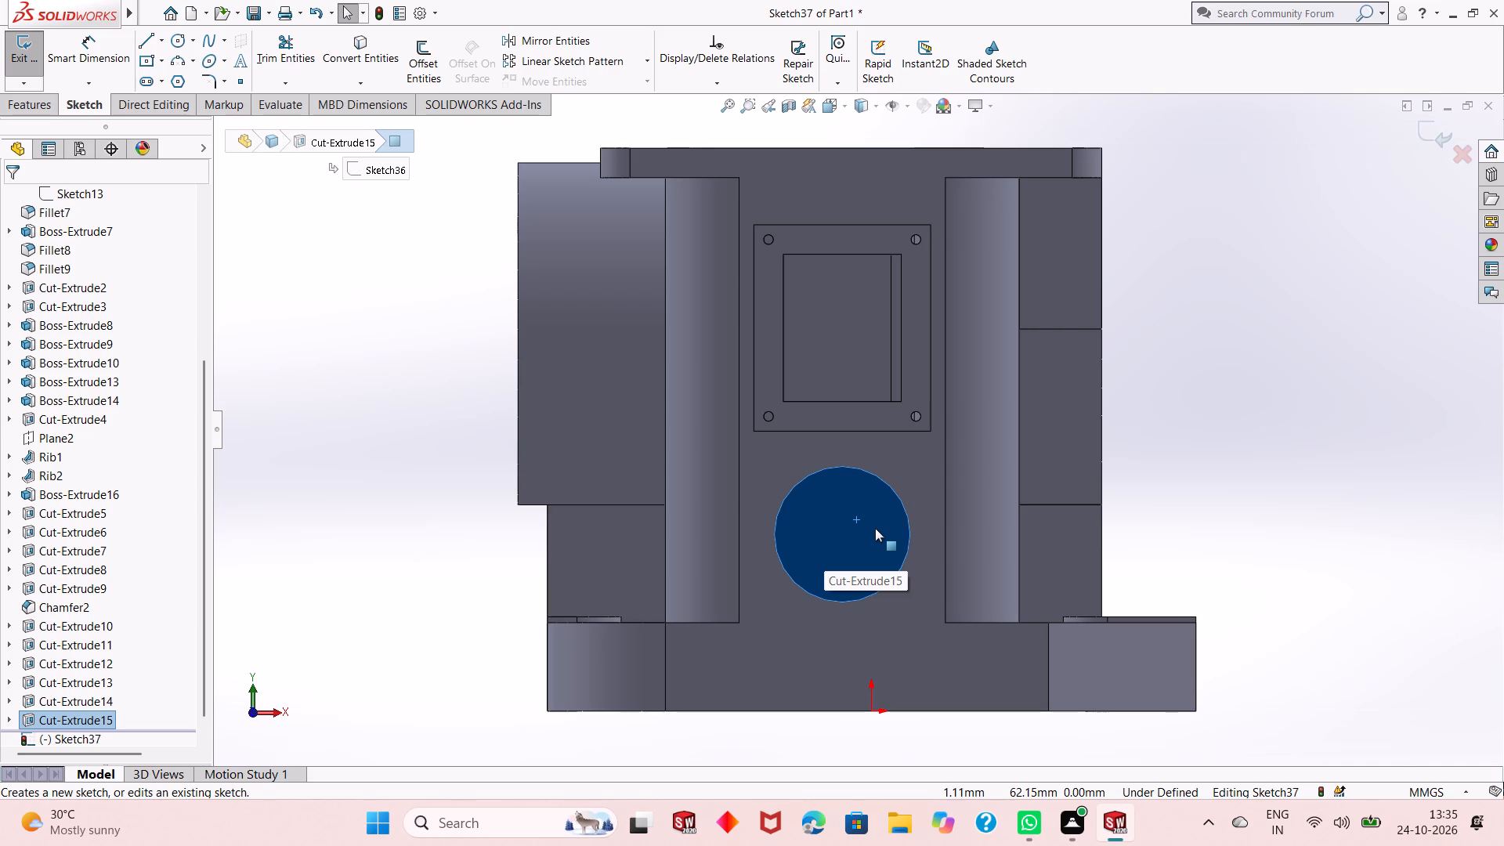
pyautogui.click(446, 480)
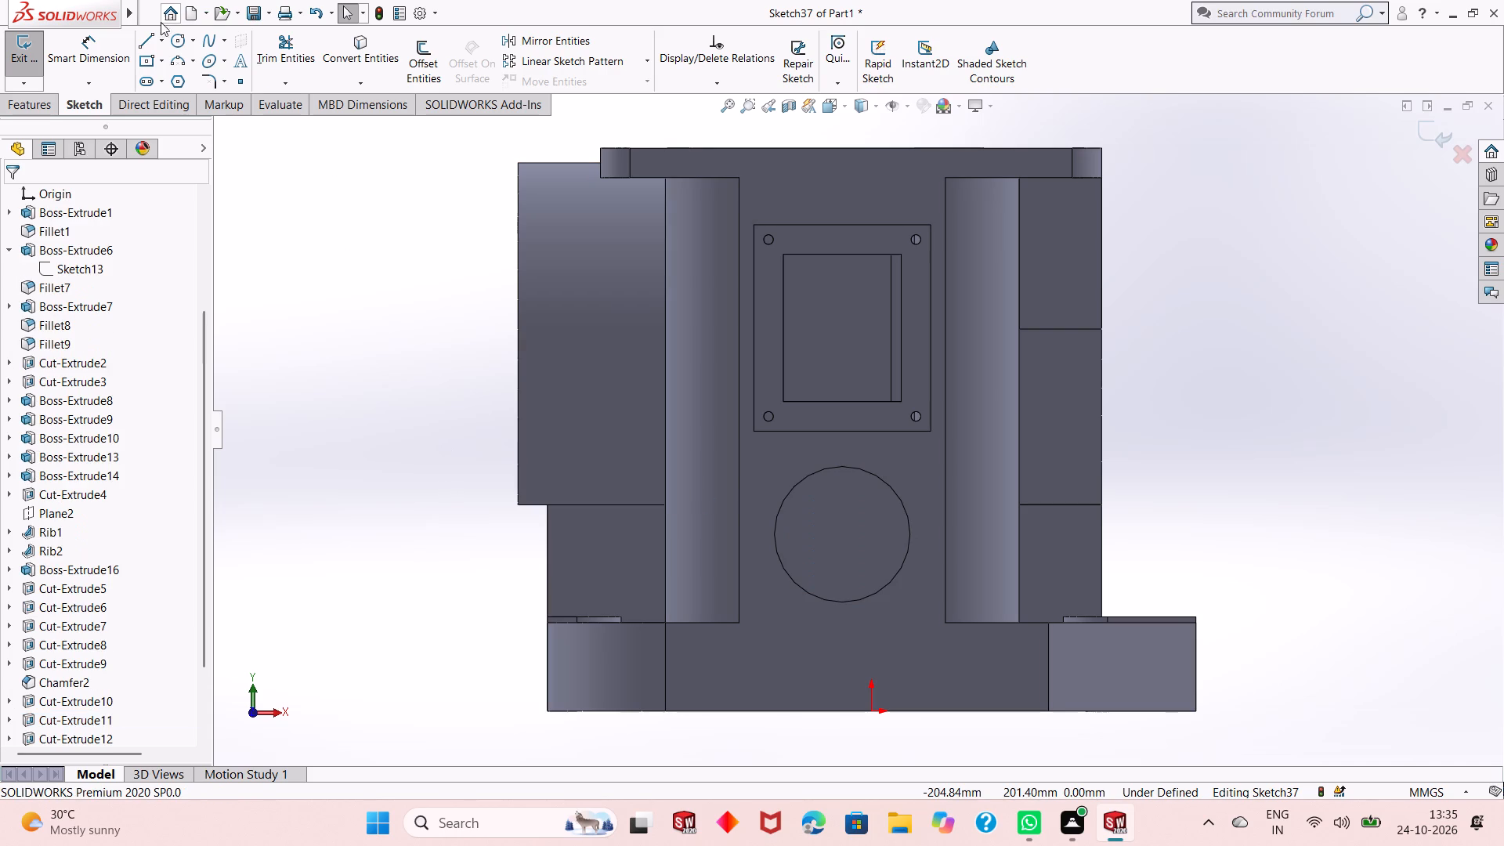
pyautogui.click(176, 42)
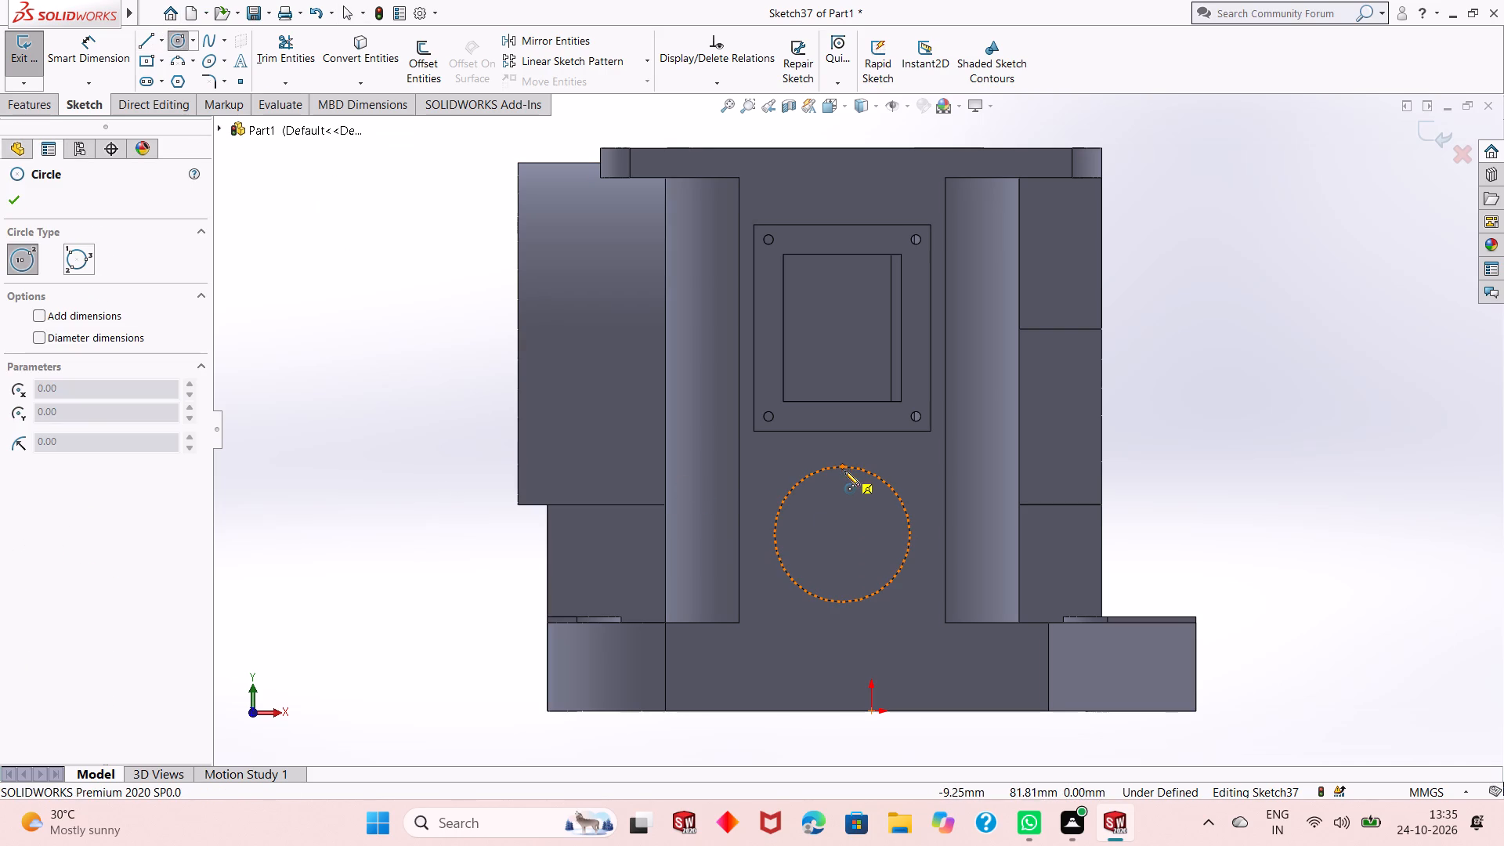
pyautogui.click(843, 535)
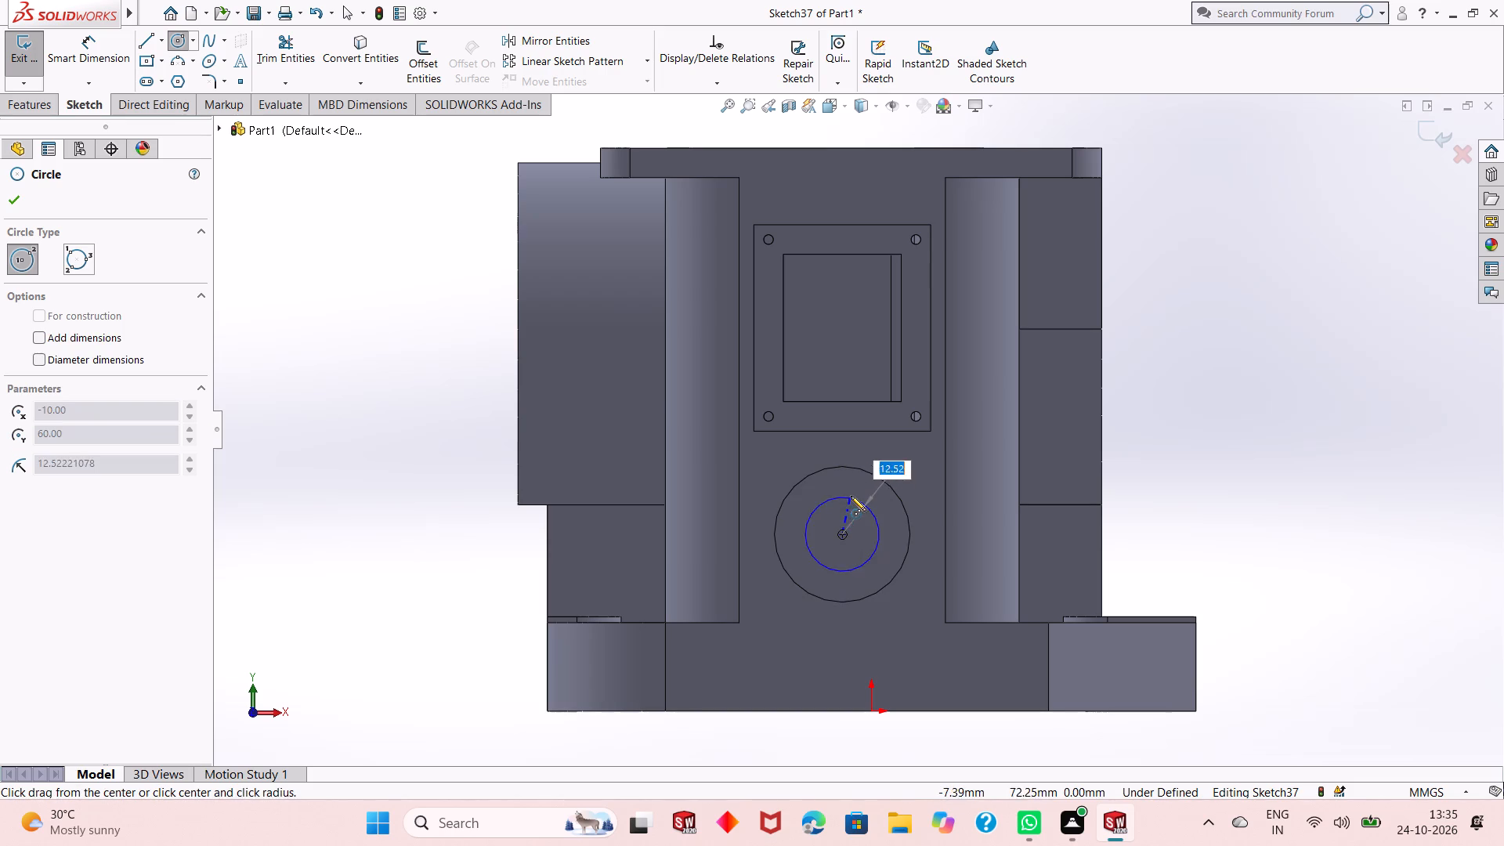
pyautogui.click(851, 496)
pyautogui.rightClick(452, 440)
pyautogui.click(460, 445)
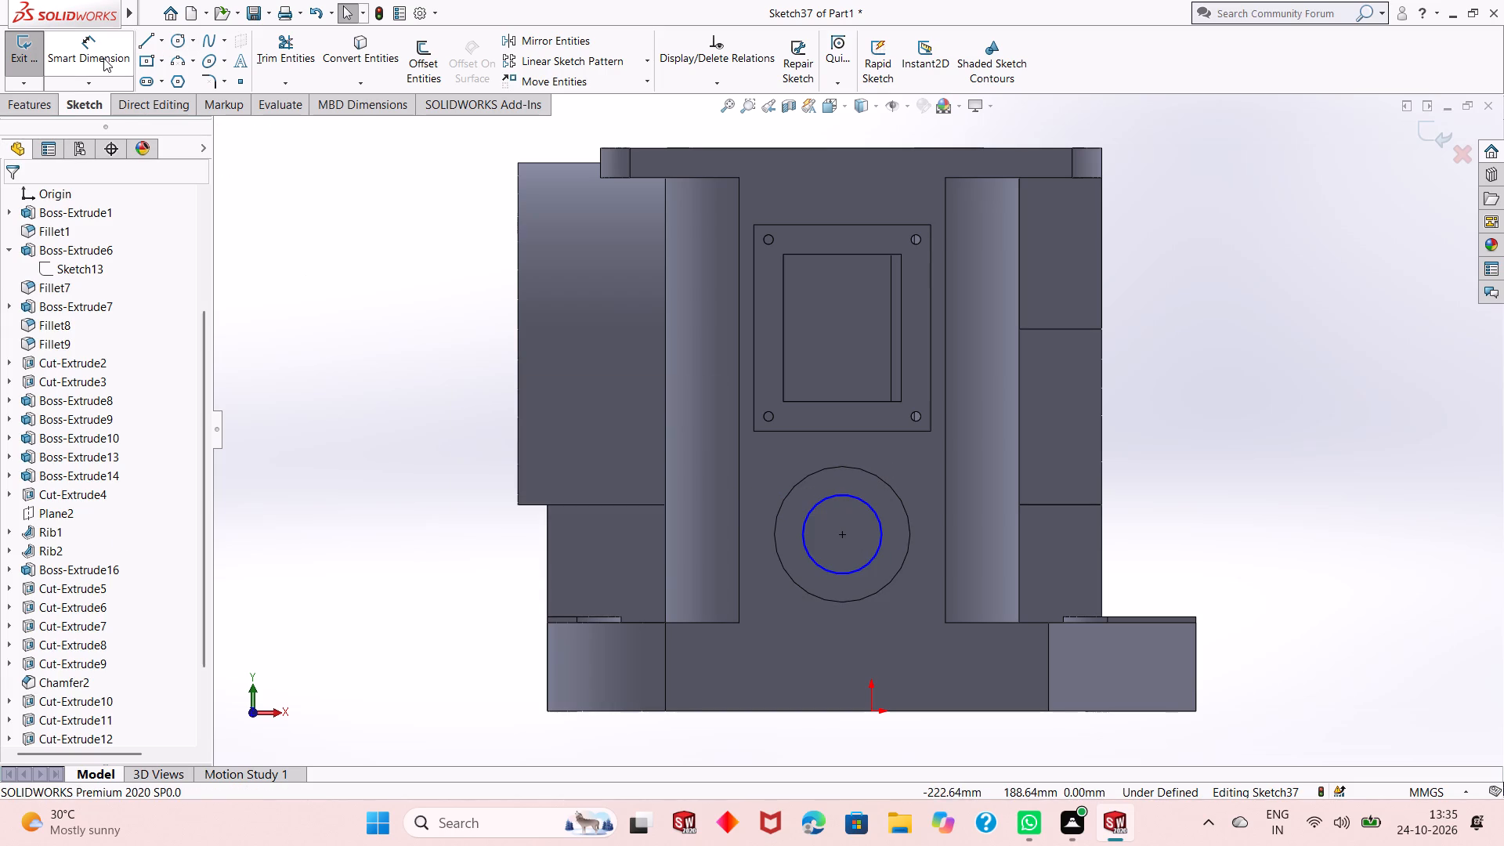
# Dimension the concentric circle's diameter as 20 mm.
pyautogui.click(103, 58)
pyautogui.click(820, 569)
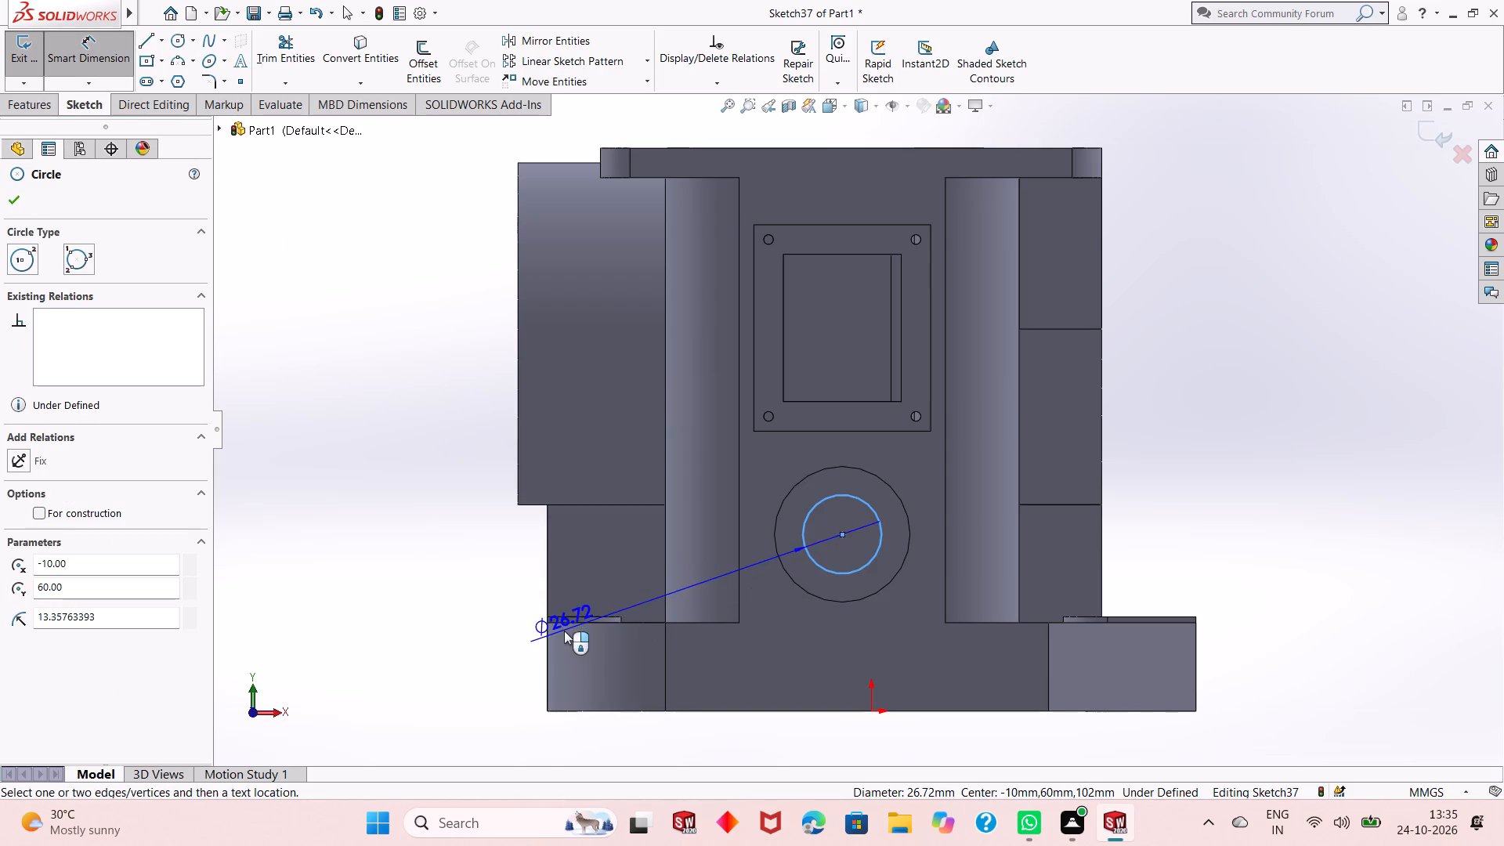
pyautogui.click(490, 649)
pyautogui.write('20')
pyautogui.press('Return')
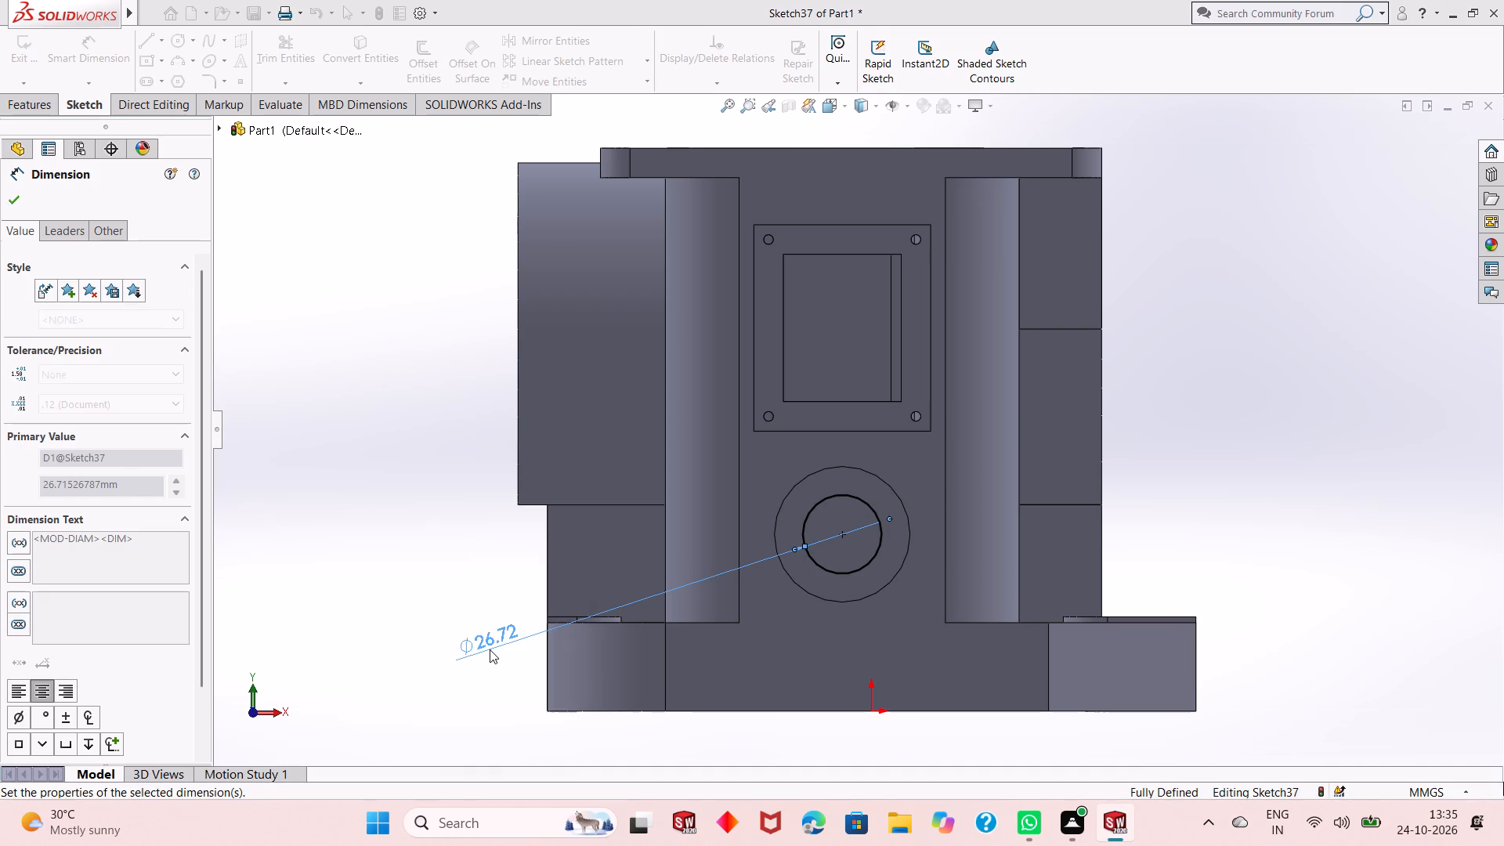
pyautogui.click(3, 201)
# Extruded-cut the 20 mm circle through the recess floor with the Up To Next end condition.
pyautogui.click(31, 99)
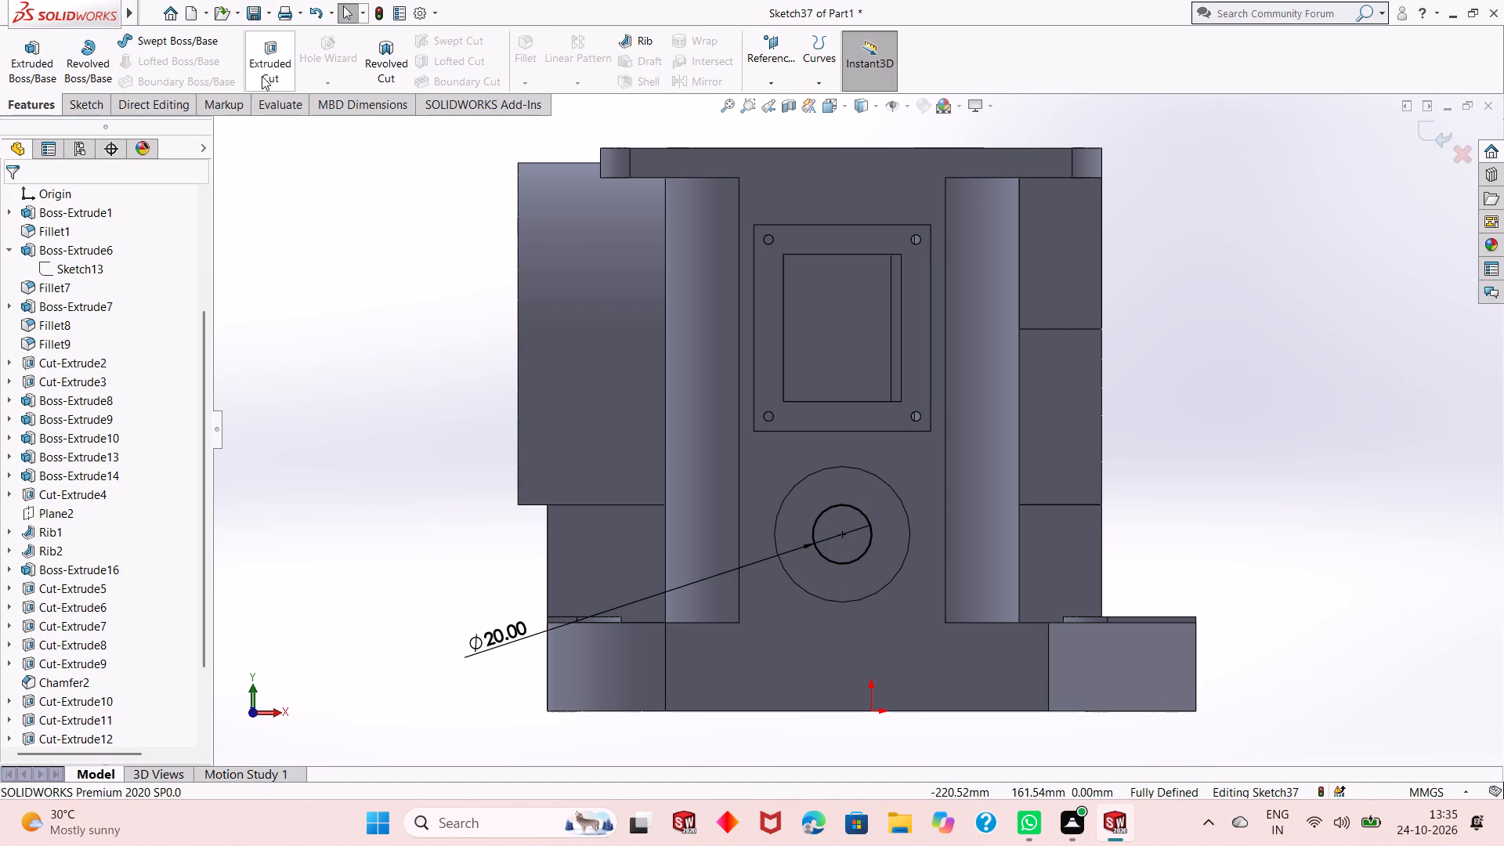
pyautogui.click(274, 62)
pyautogui.click(89, 309)
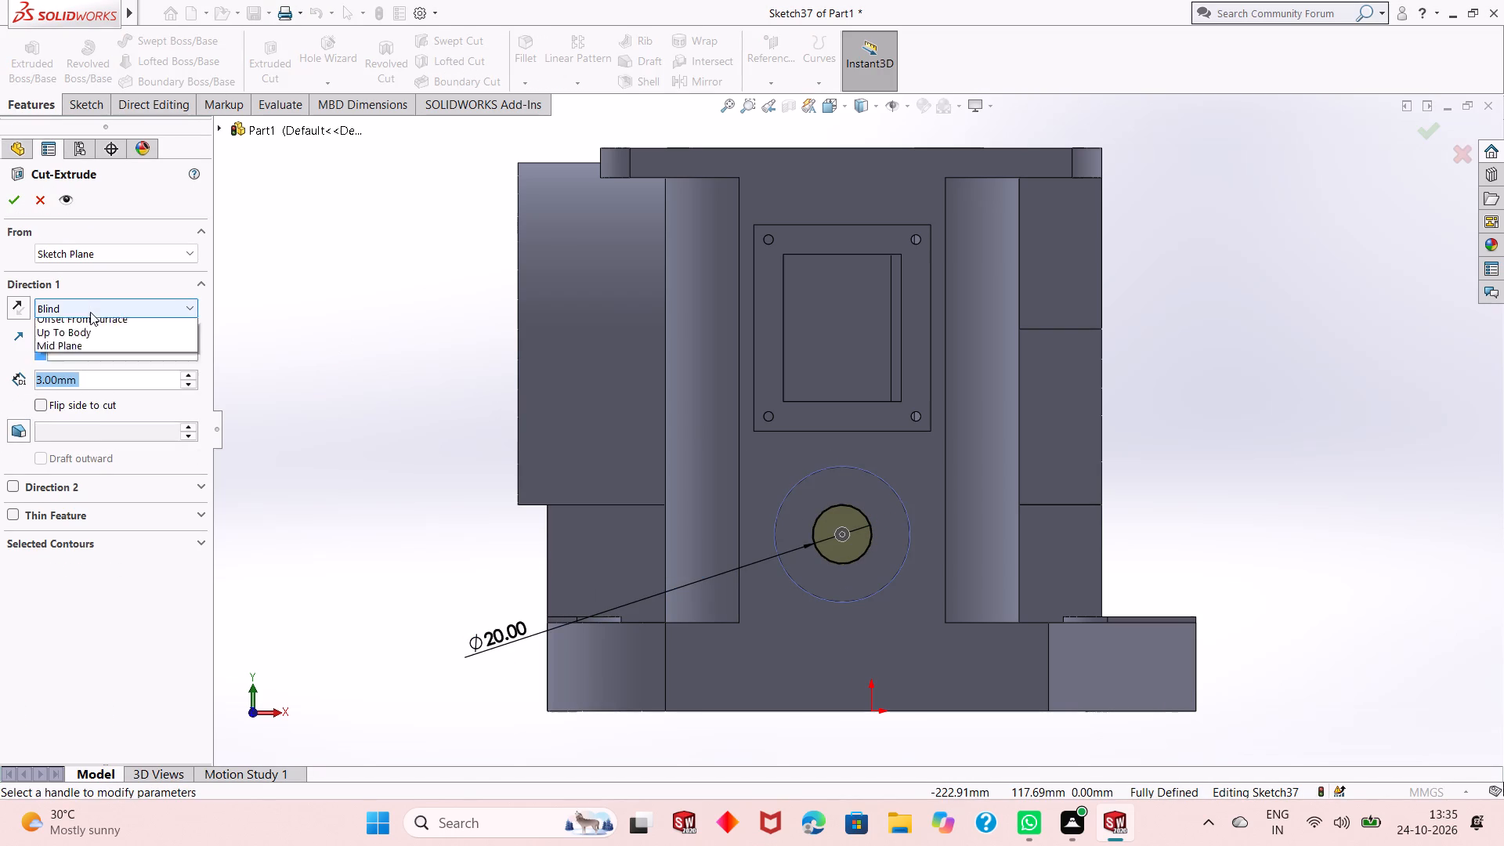
pyautogui.click(98, 369)
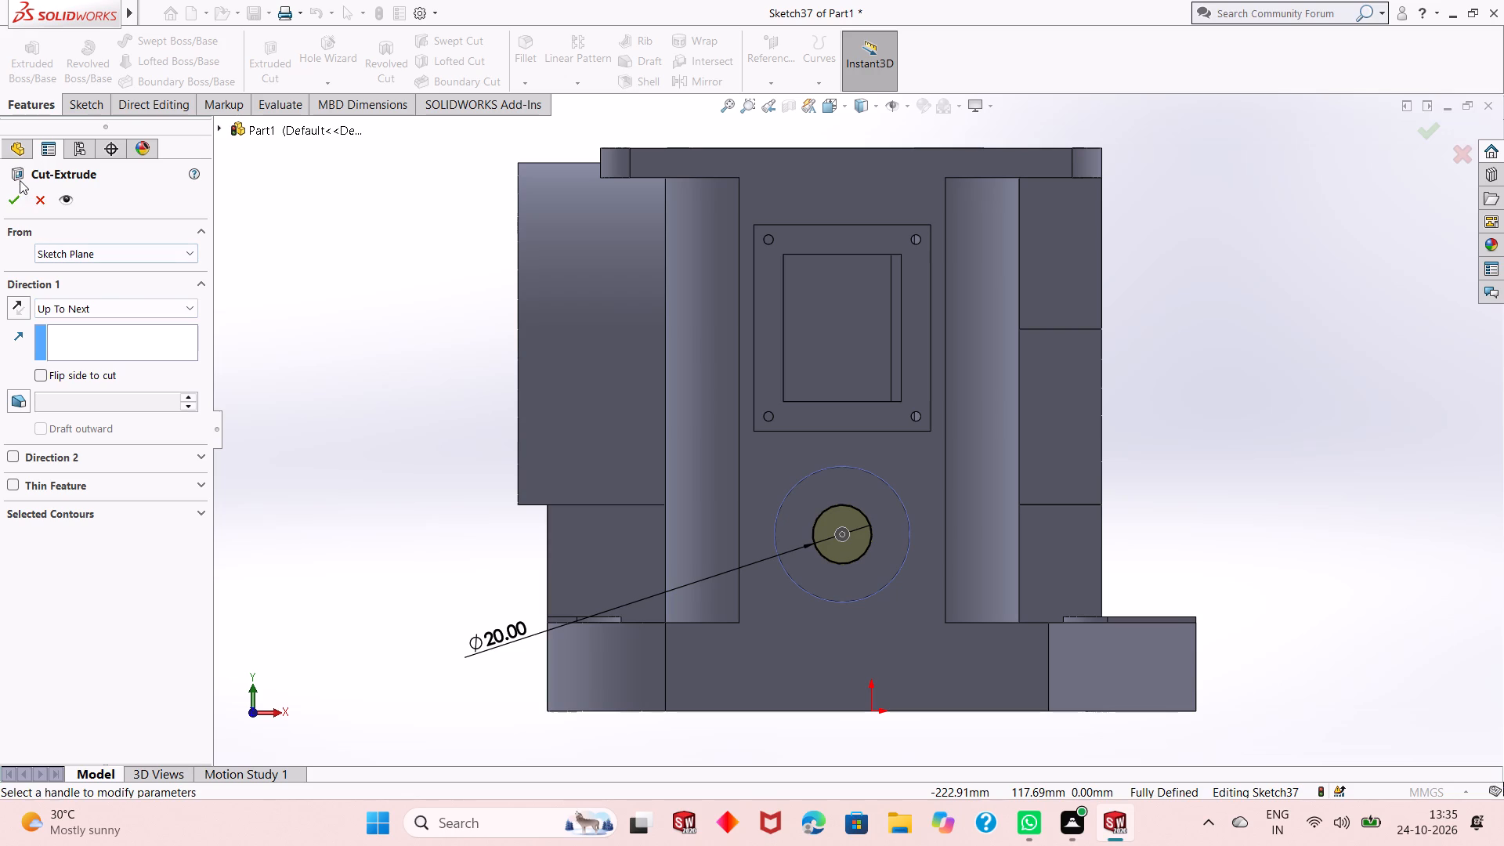
pyautogui.click(14, 201)
pyautogui.click(239, 360)
# Start a new sketch on the recess's ring-shaped floor and draw a circle about 31.3 mm in diameter concentric with the hole.
pyautogui.moveTo(888, 460); pyautogui.dragTo(891, 473, button='middle')
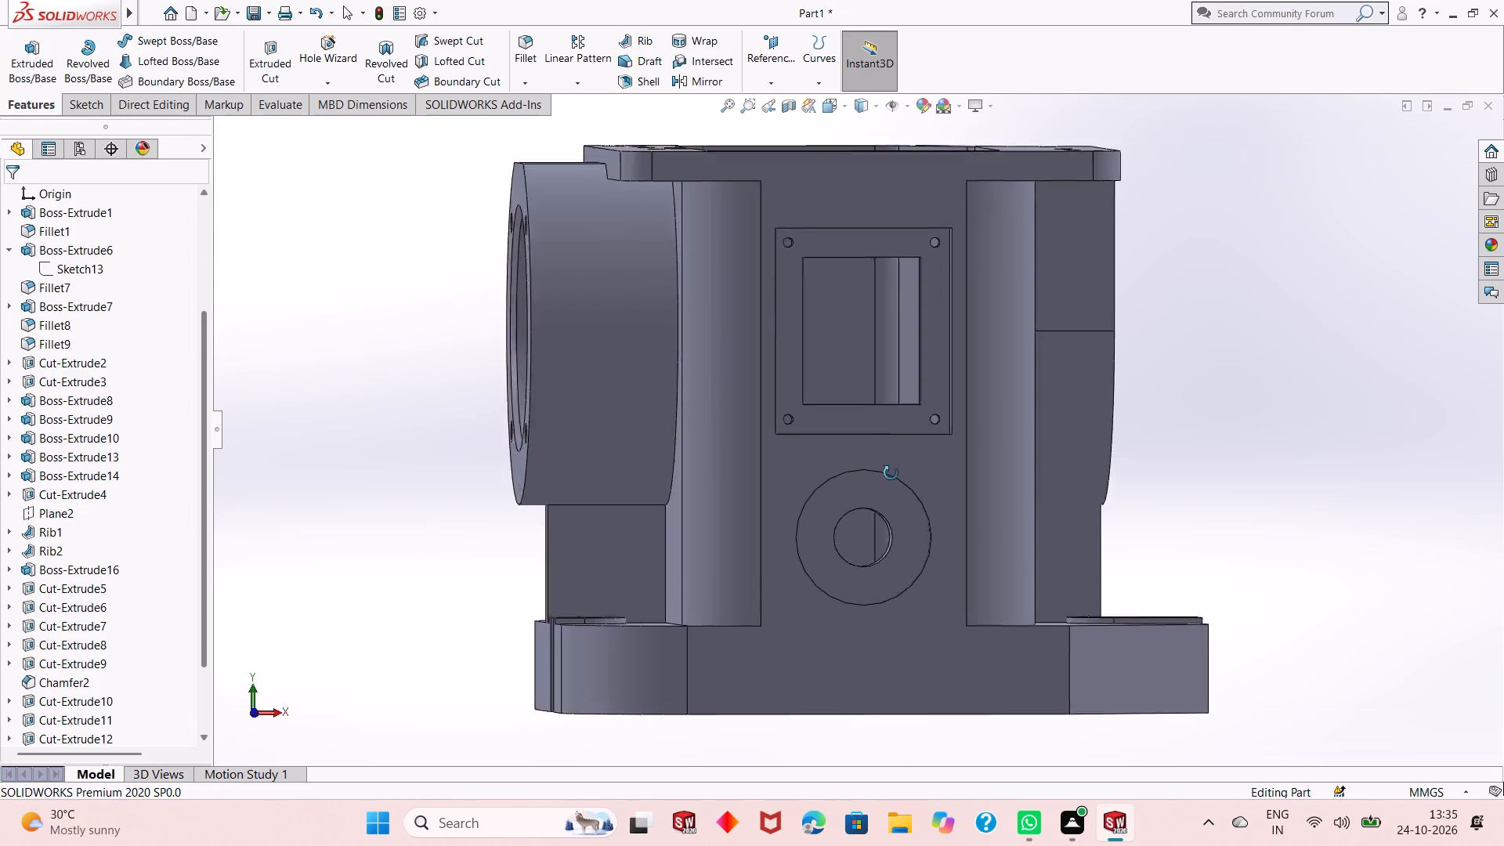
pyautogui.moveTo(891, 473); pyautogui.dragTo(880, 709, button='middle')
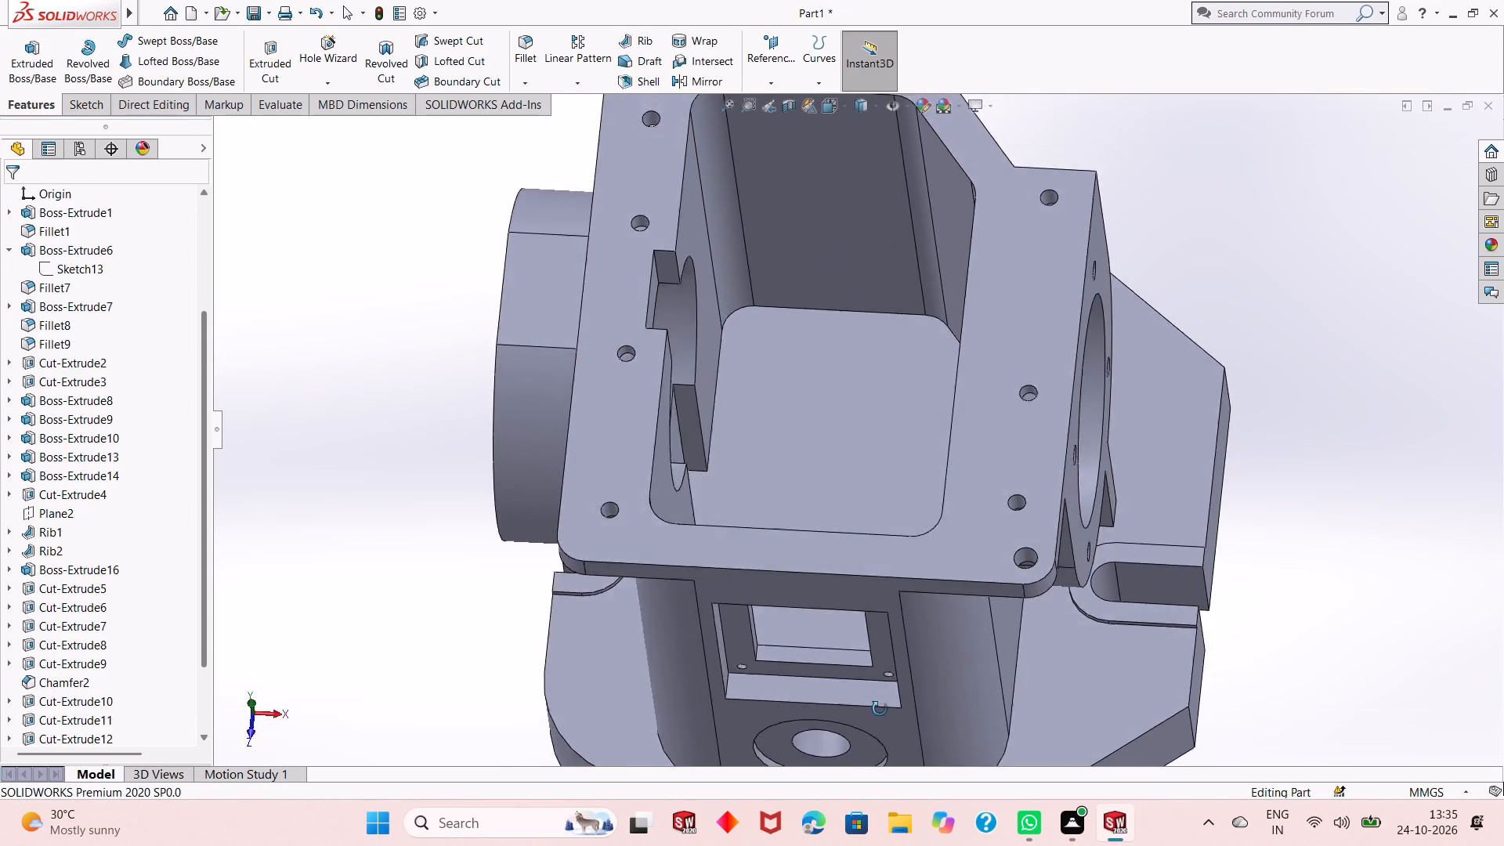
pyautogui.moveTo(880, 709); pyautogui.dragTo(882, 470, button='middle')
pyautogui.click(835, 510)
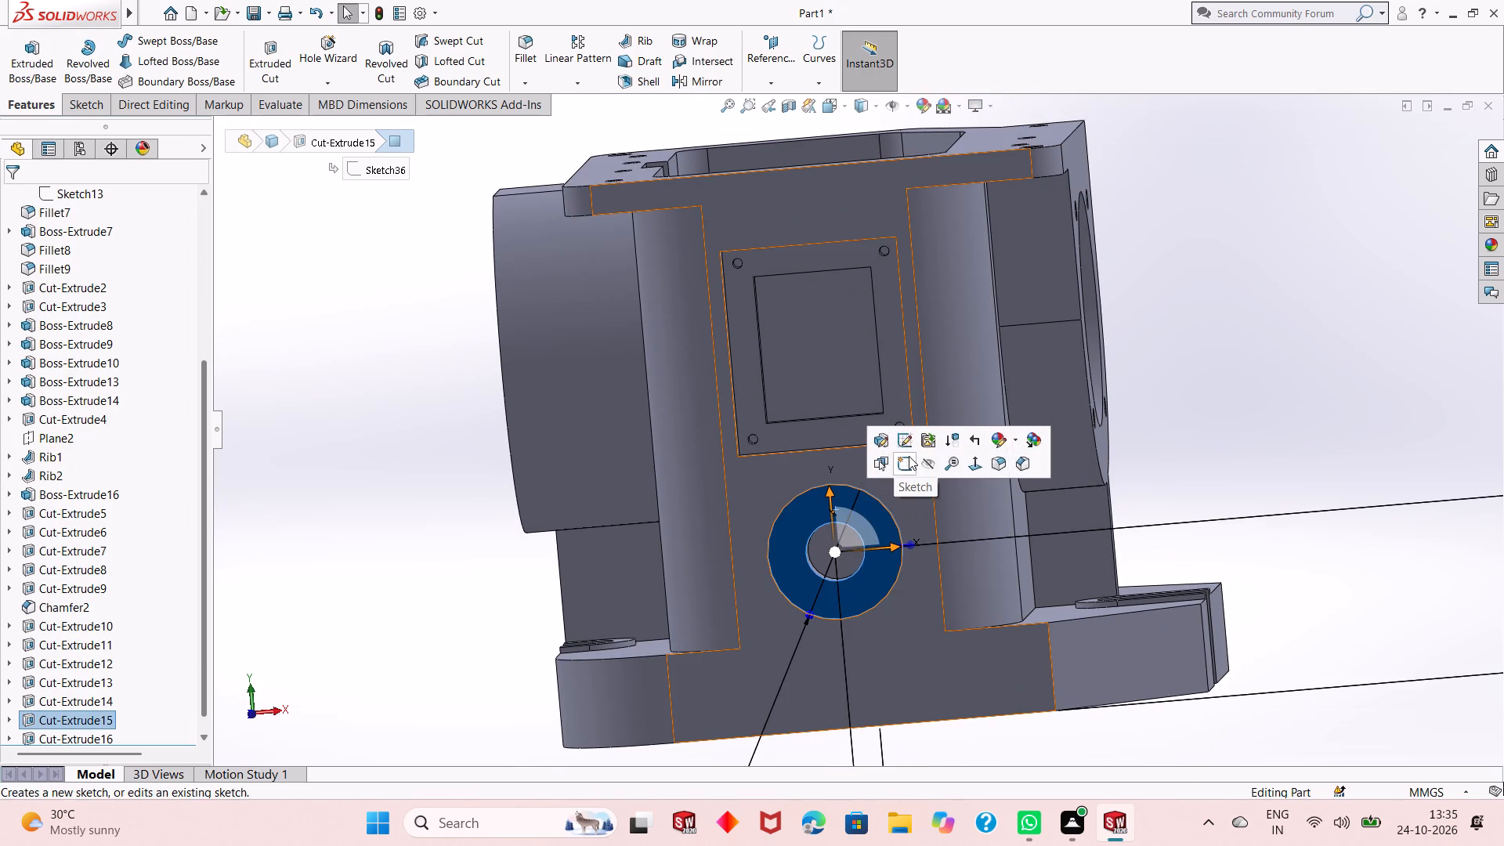
pyautogui.click(909, 456)
pyautogui.hotkey('ctrl', '8')
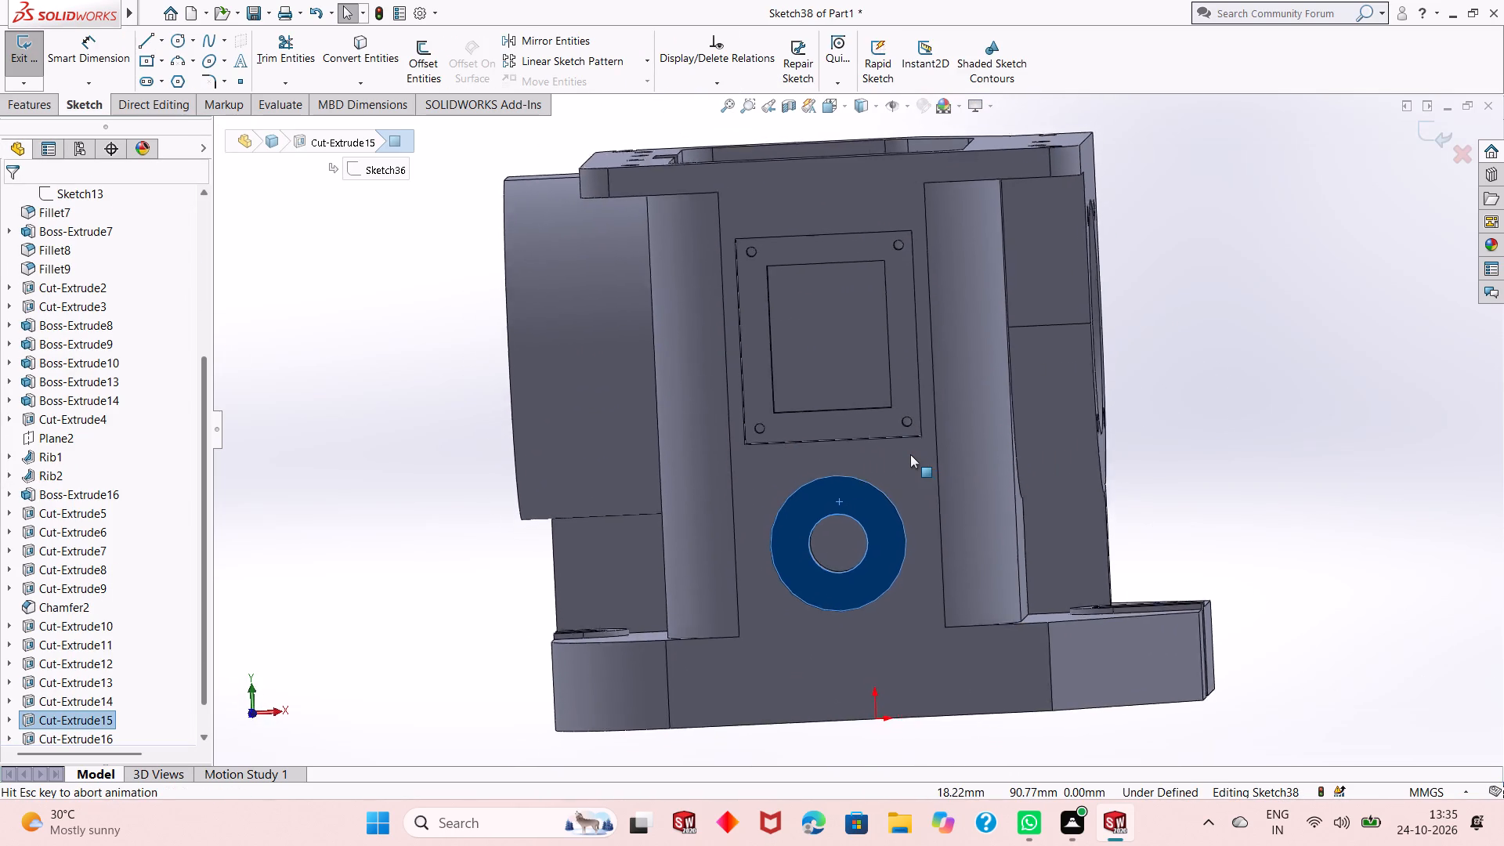
pyautogui.click(1209, 407)
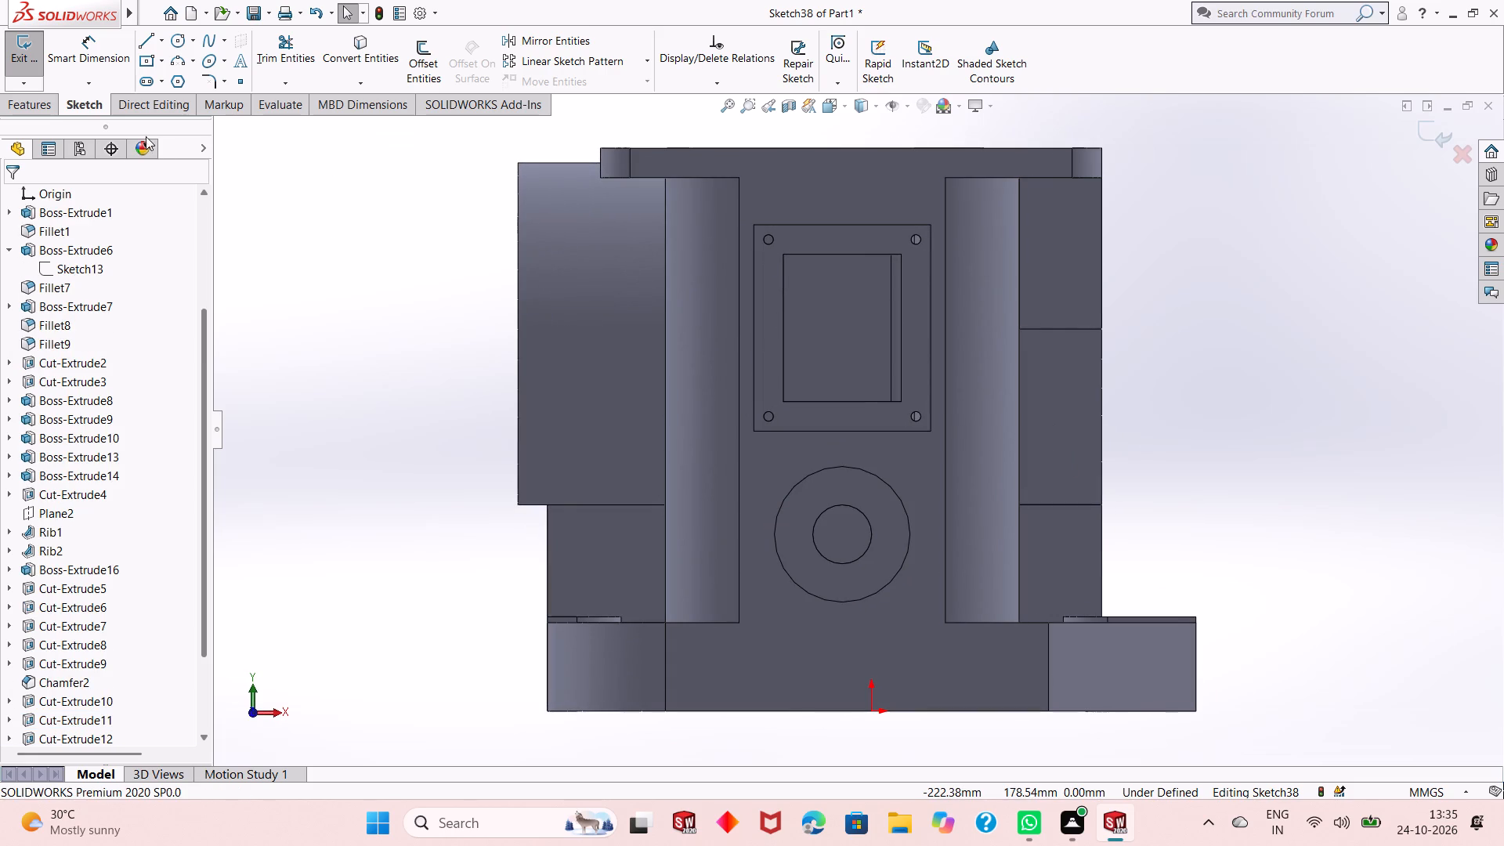
pyautogui.click(172, 38)
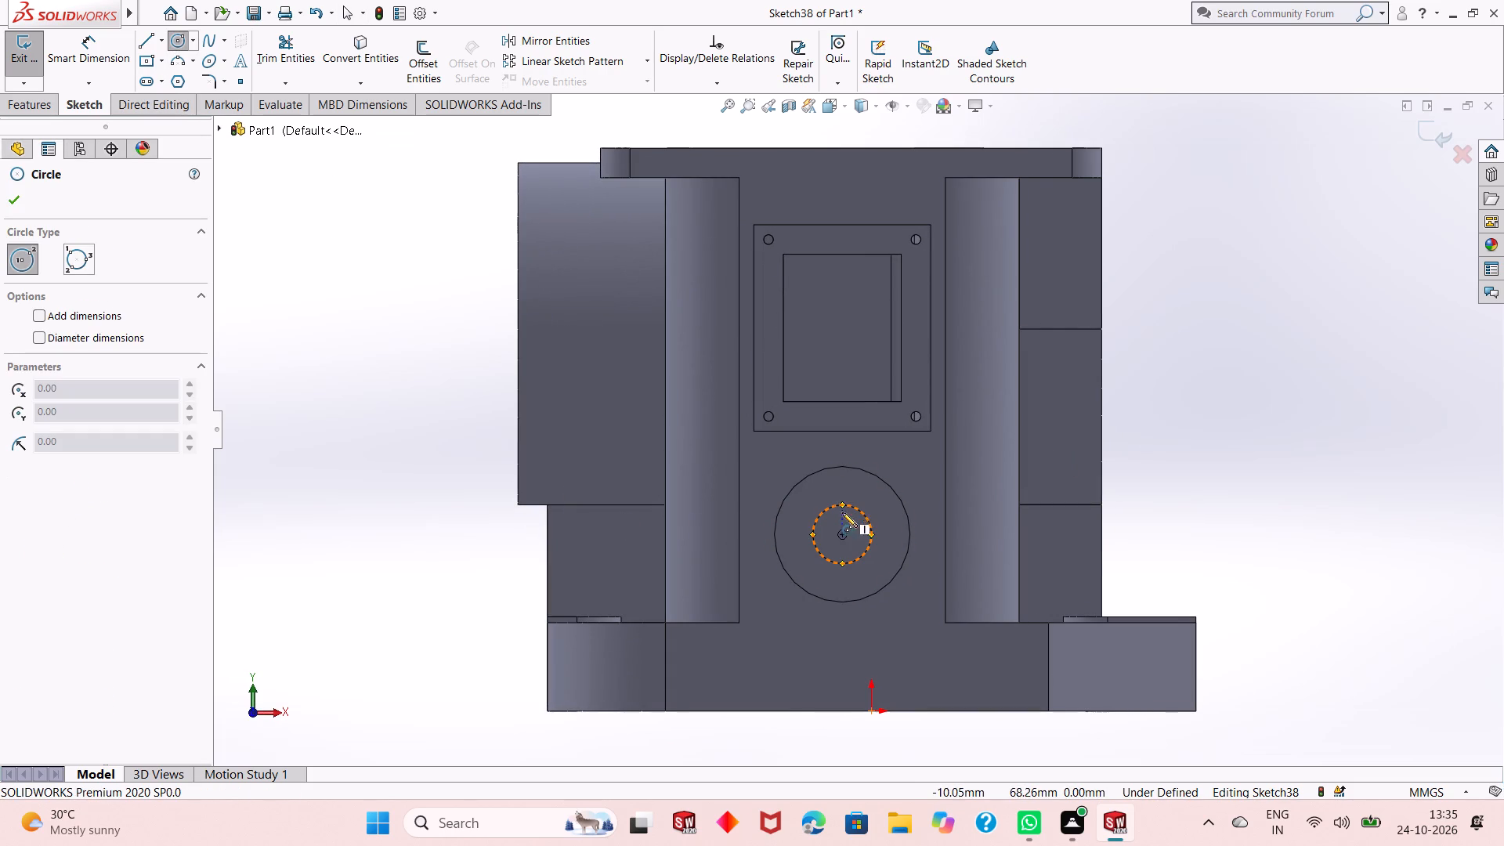
pyautogui.click(843, 535)
pyautogui.click(859, 491)
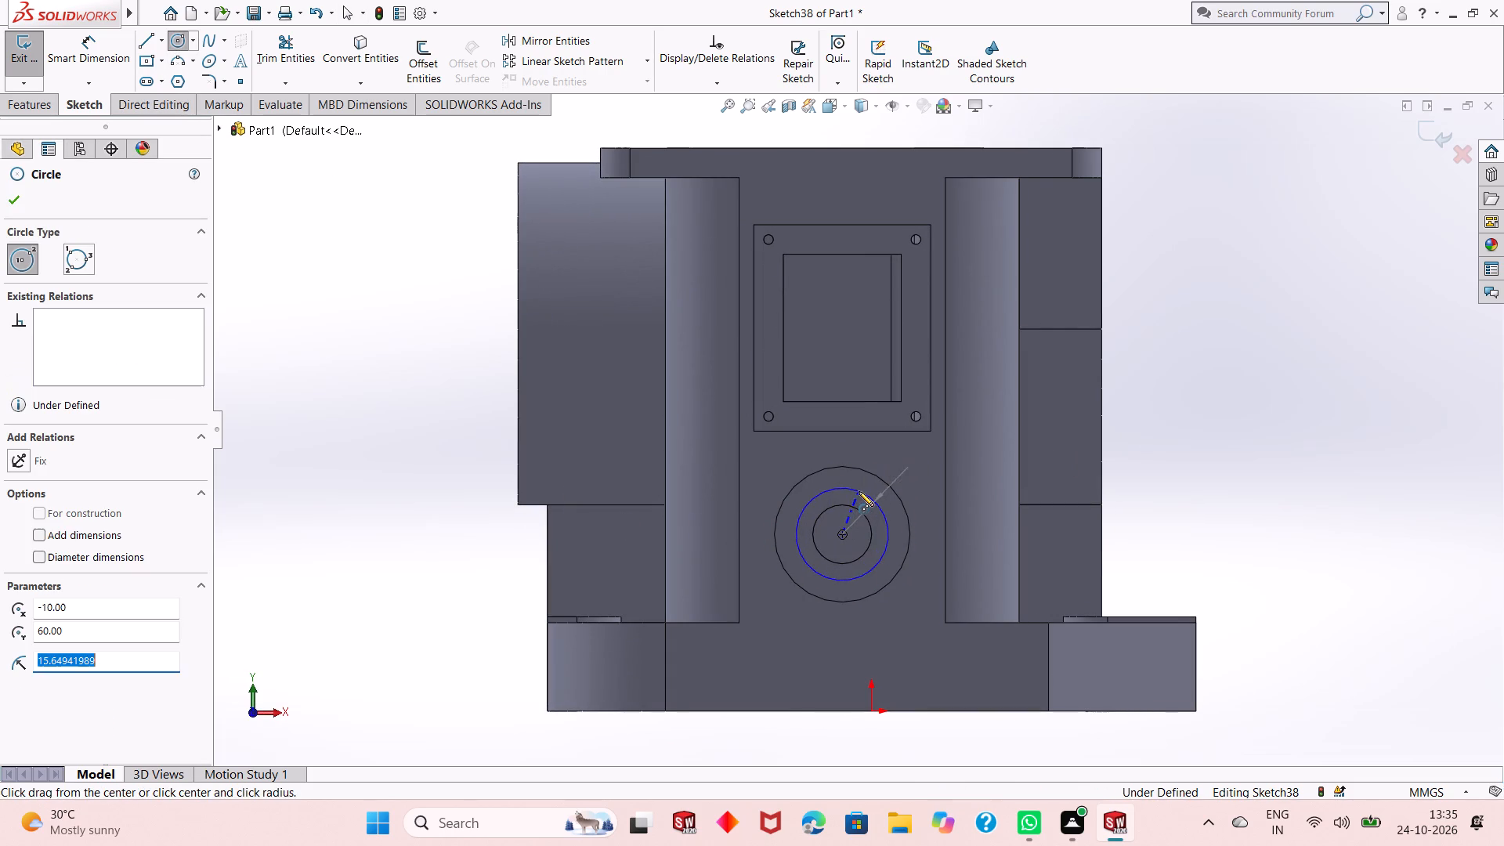
pyautogui.rightClick(385, 360)
pyautogui.click(396, 367)
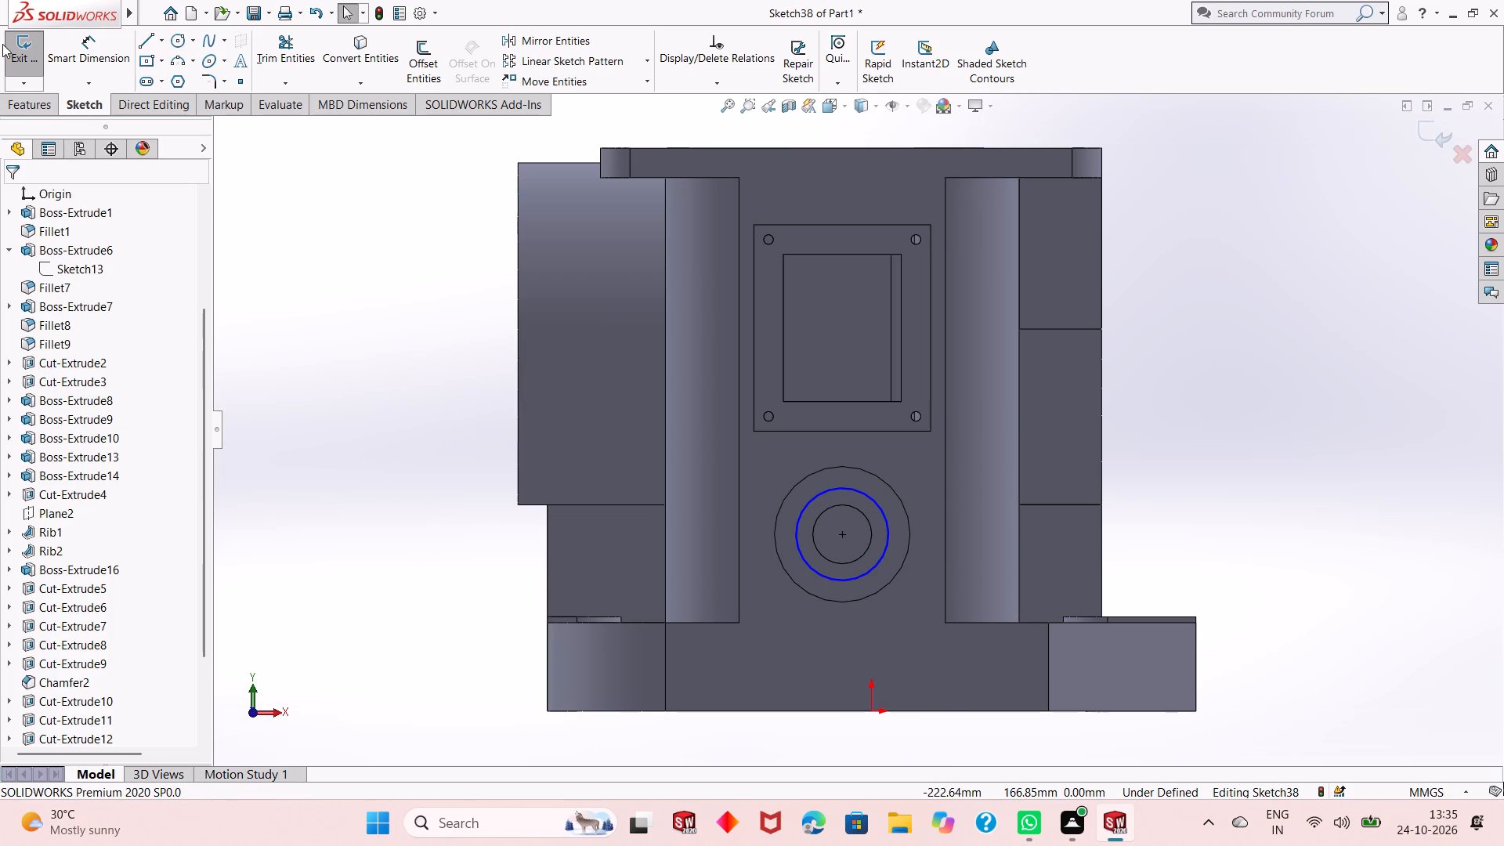
# Dimension the new circle's diameter as 30 mm.
pyautogui.click(75, 44)
pyautogui.click(839, 580)
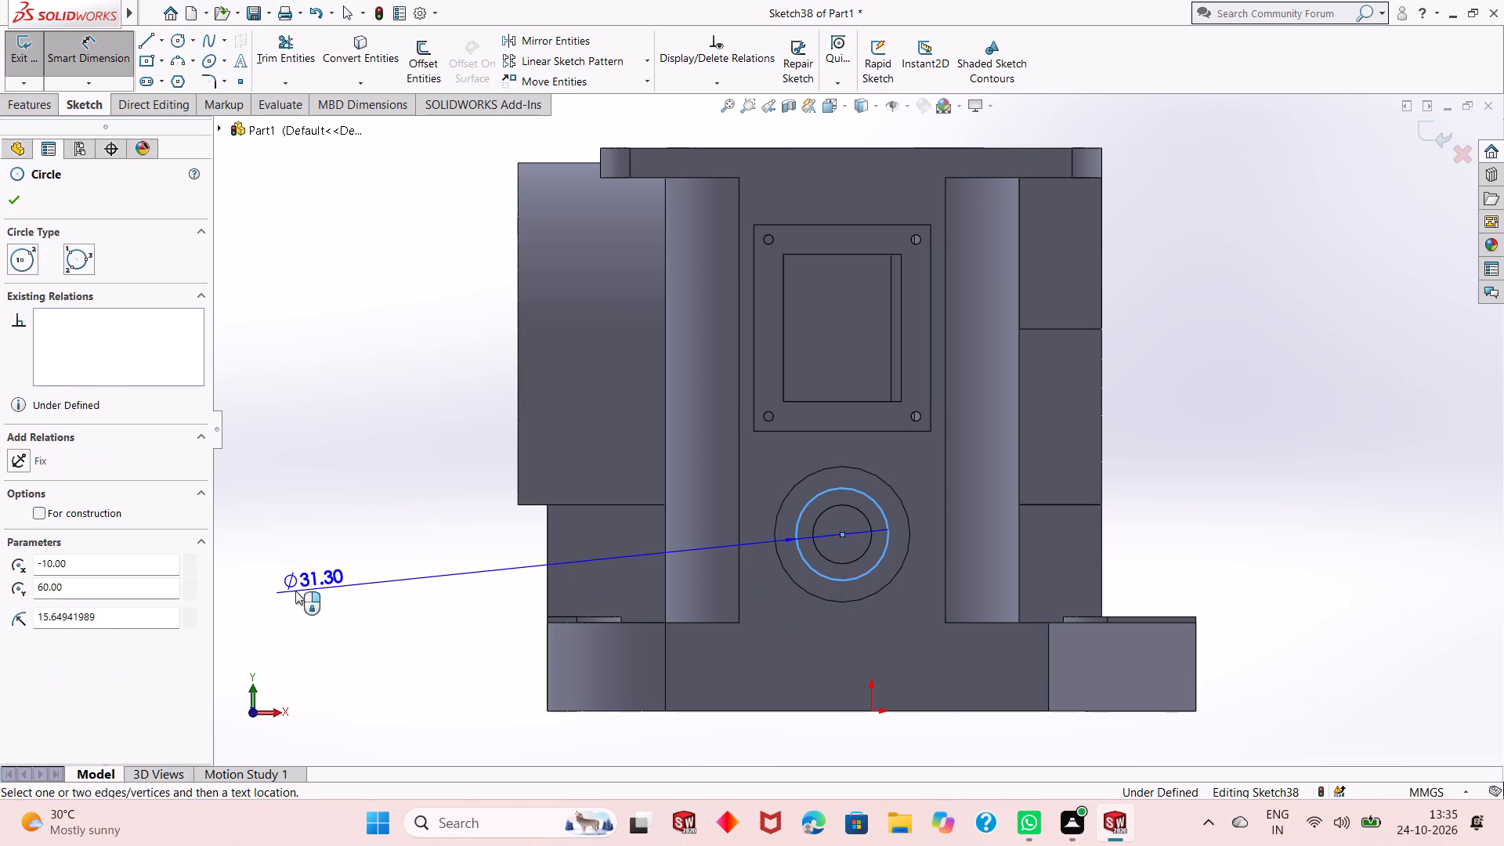
pyautogui.click(348, 600)
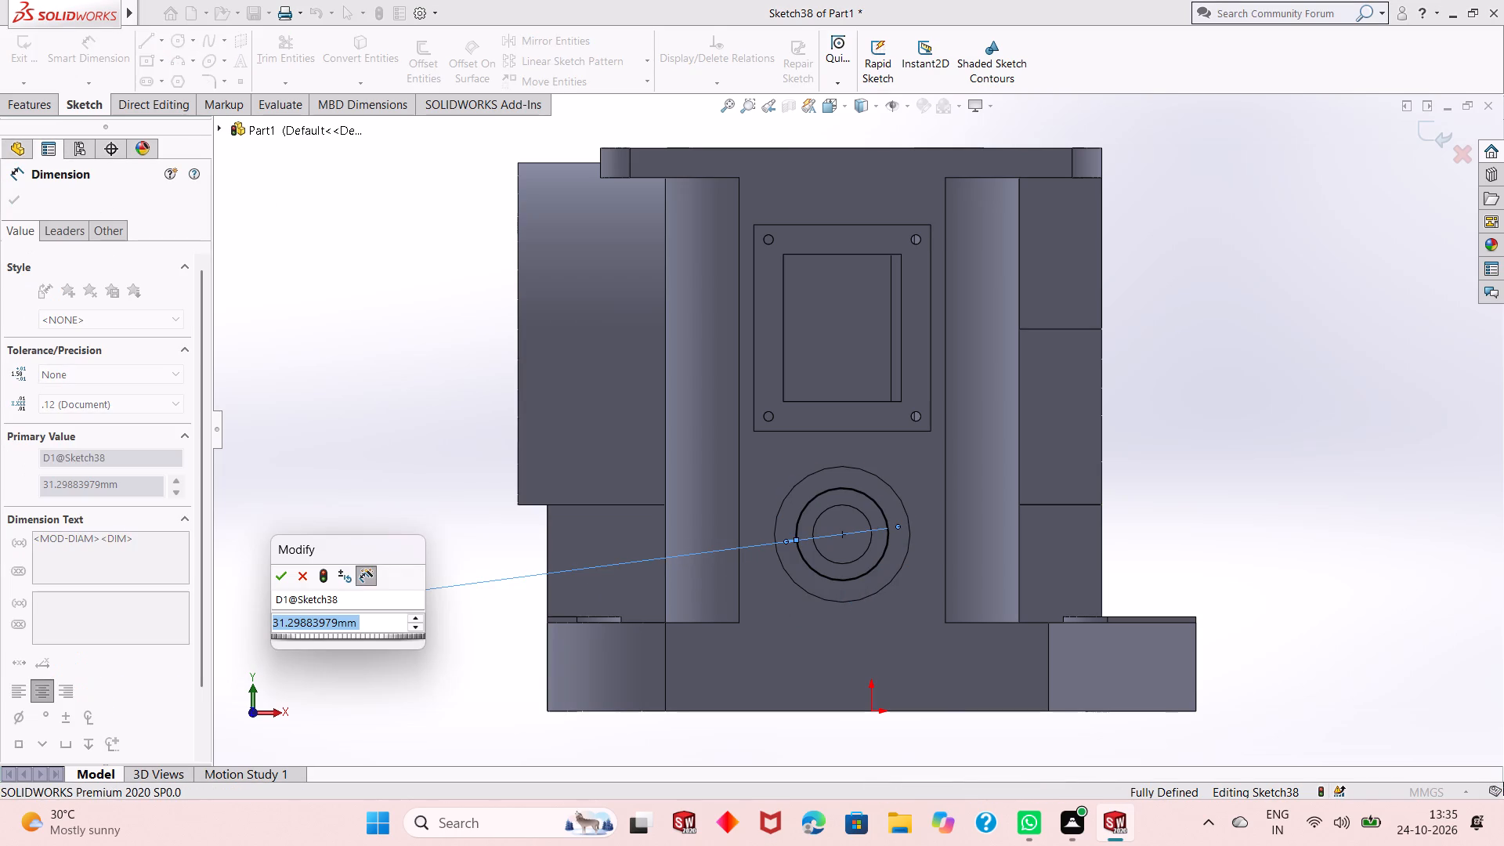
pyautogui.write('30')
pyautogui.press('Return')
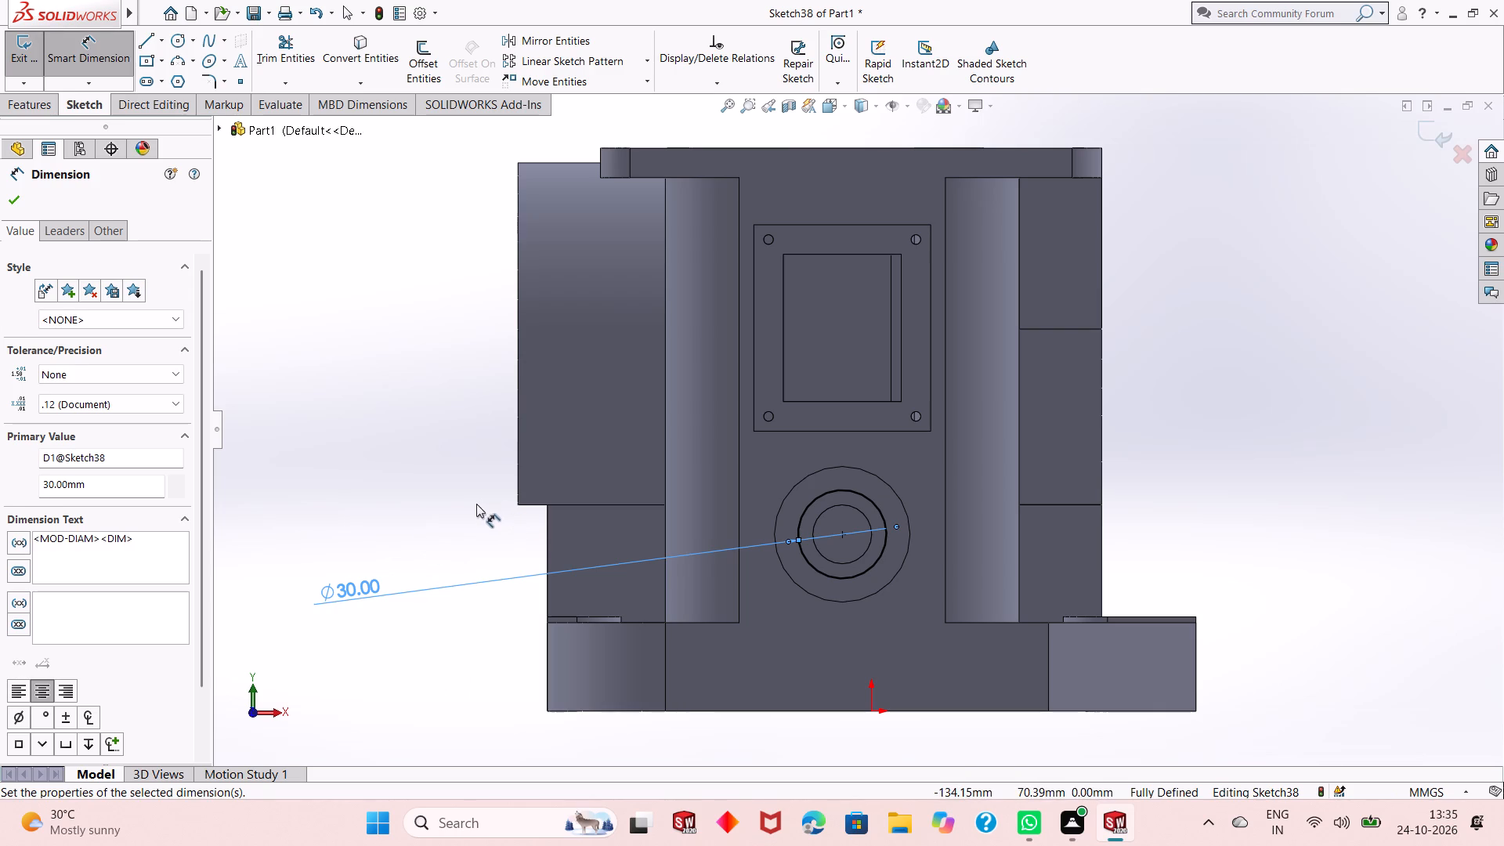
pyautogui.press('Escape')
# Convert the 30 mm circle to construction geometry.
pyautogui.scroll(-2, 837, 508)
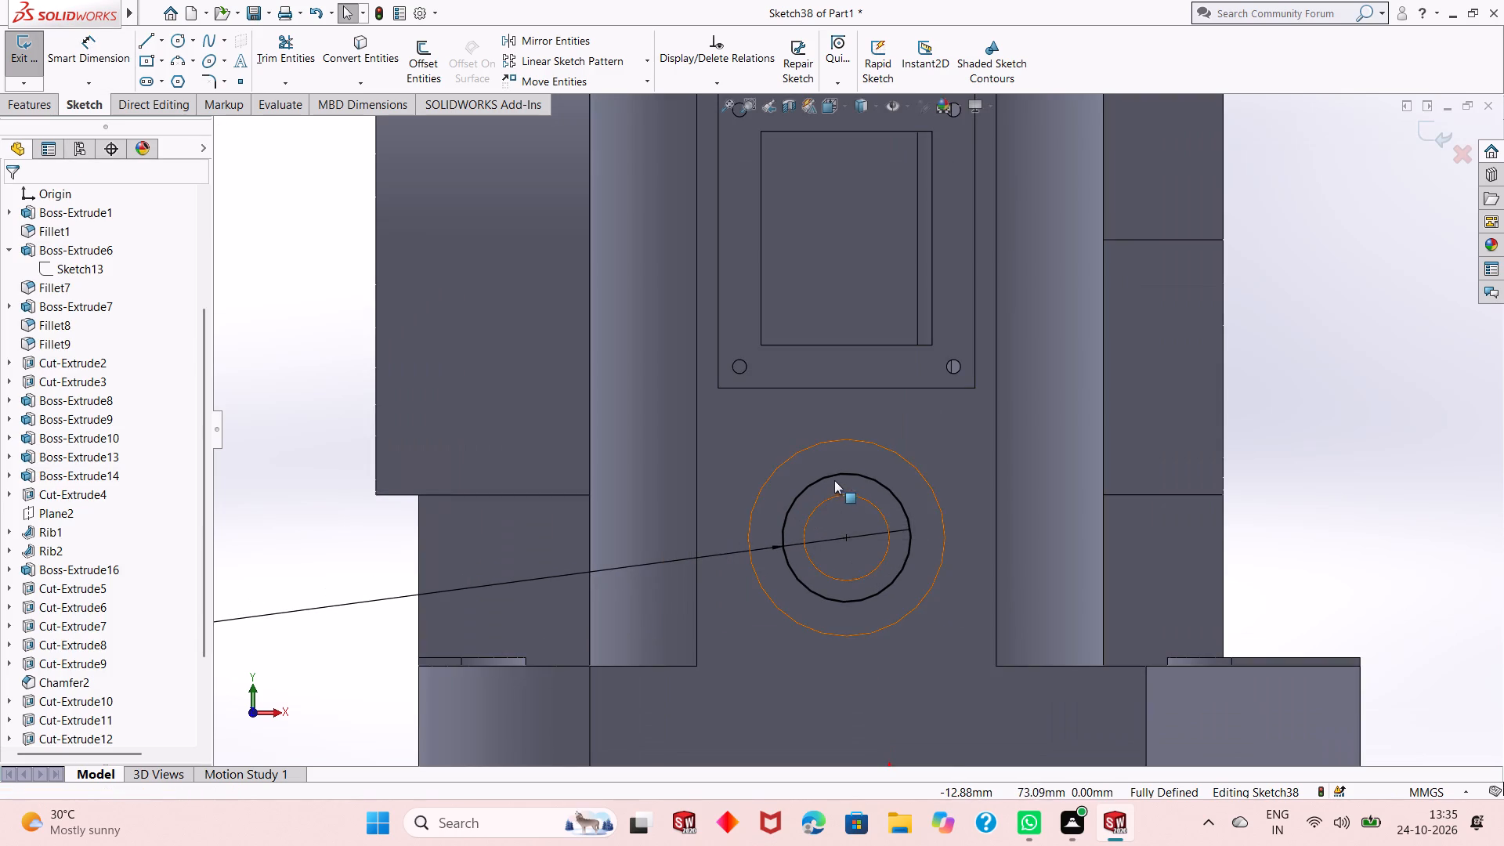
pyautogui.click(841, 475)
pyautogui.click(912, 429)
pyautogui.press('Escape')
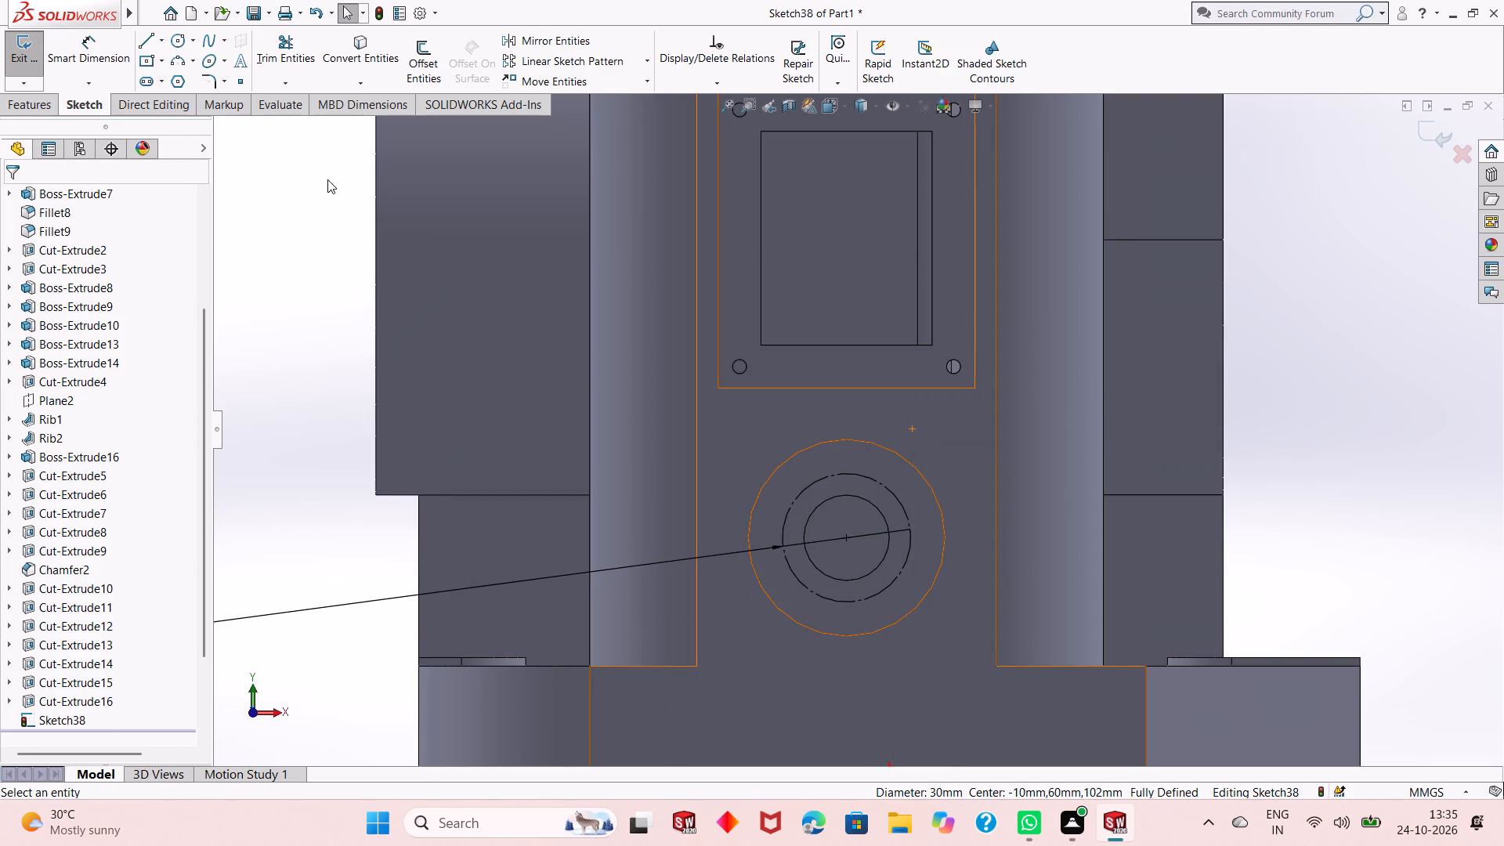
# Draw a small circle about 5.8 mm in diameter centred on the top point of the 30 mm construction circle.
pyautogui.click(181, 38)
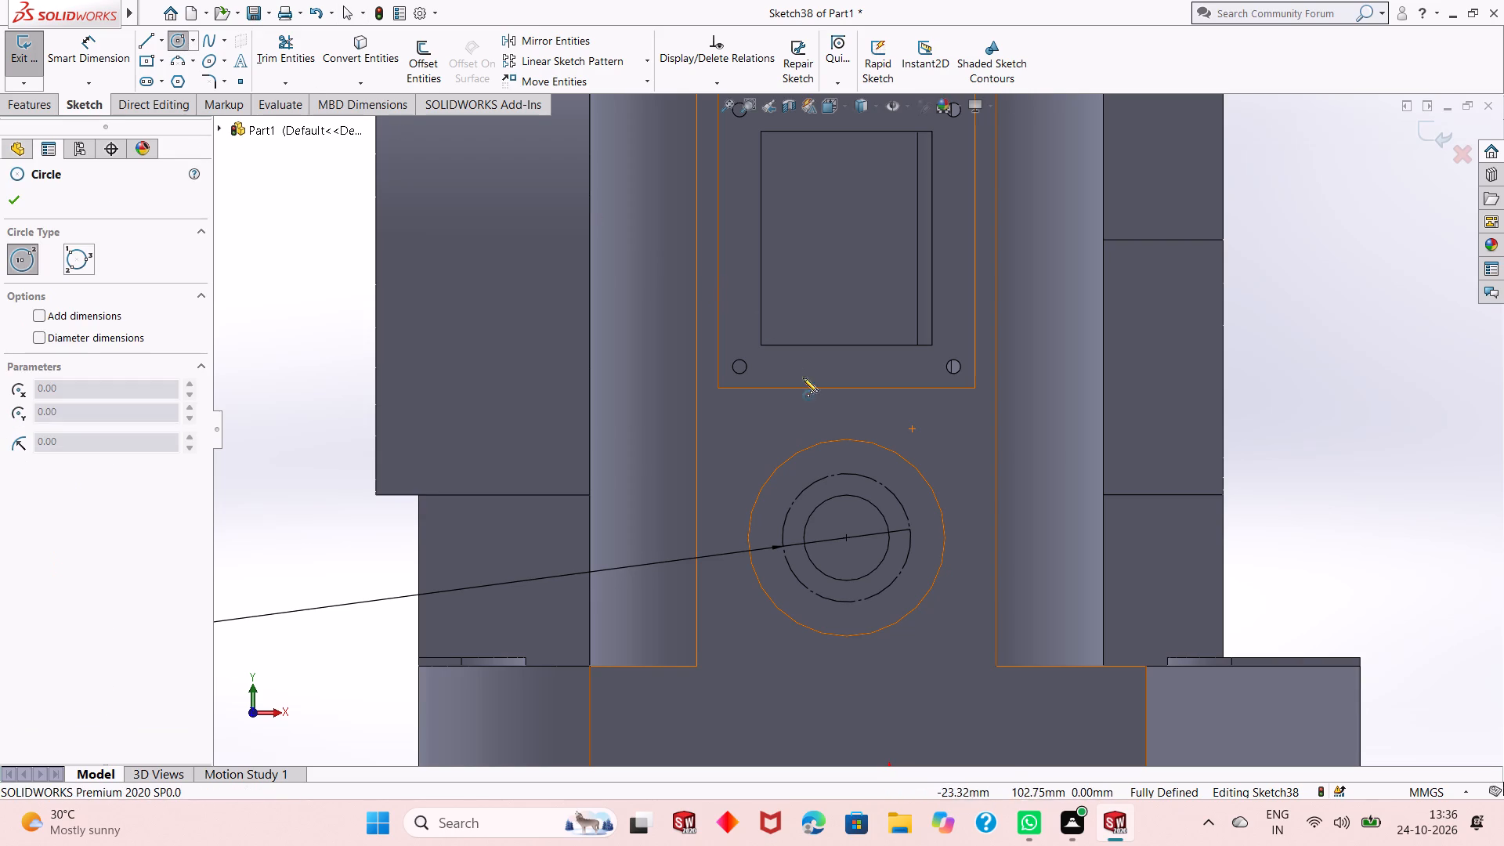
pyautogui.click(848, 475)
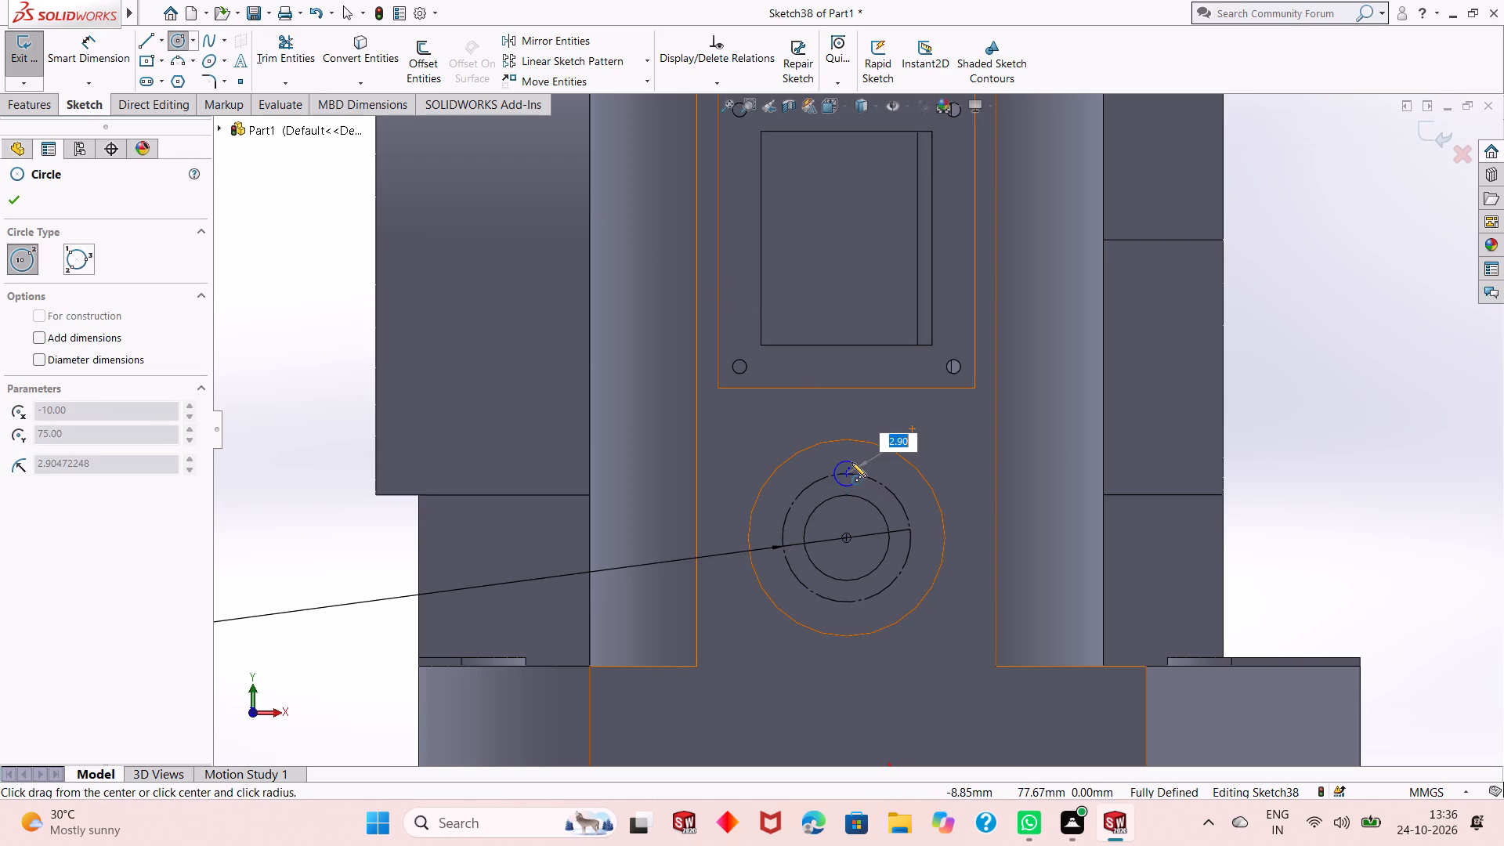
pyautogui.click(851, 462)
pyautogui.rightClick(288, 347)
pyautogui.click(309, 354)
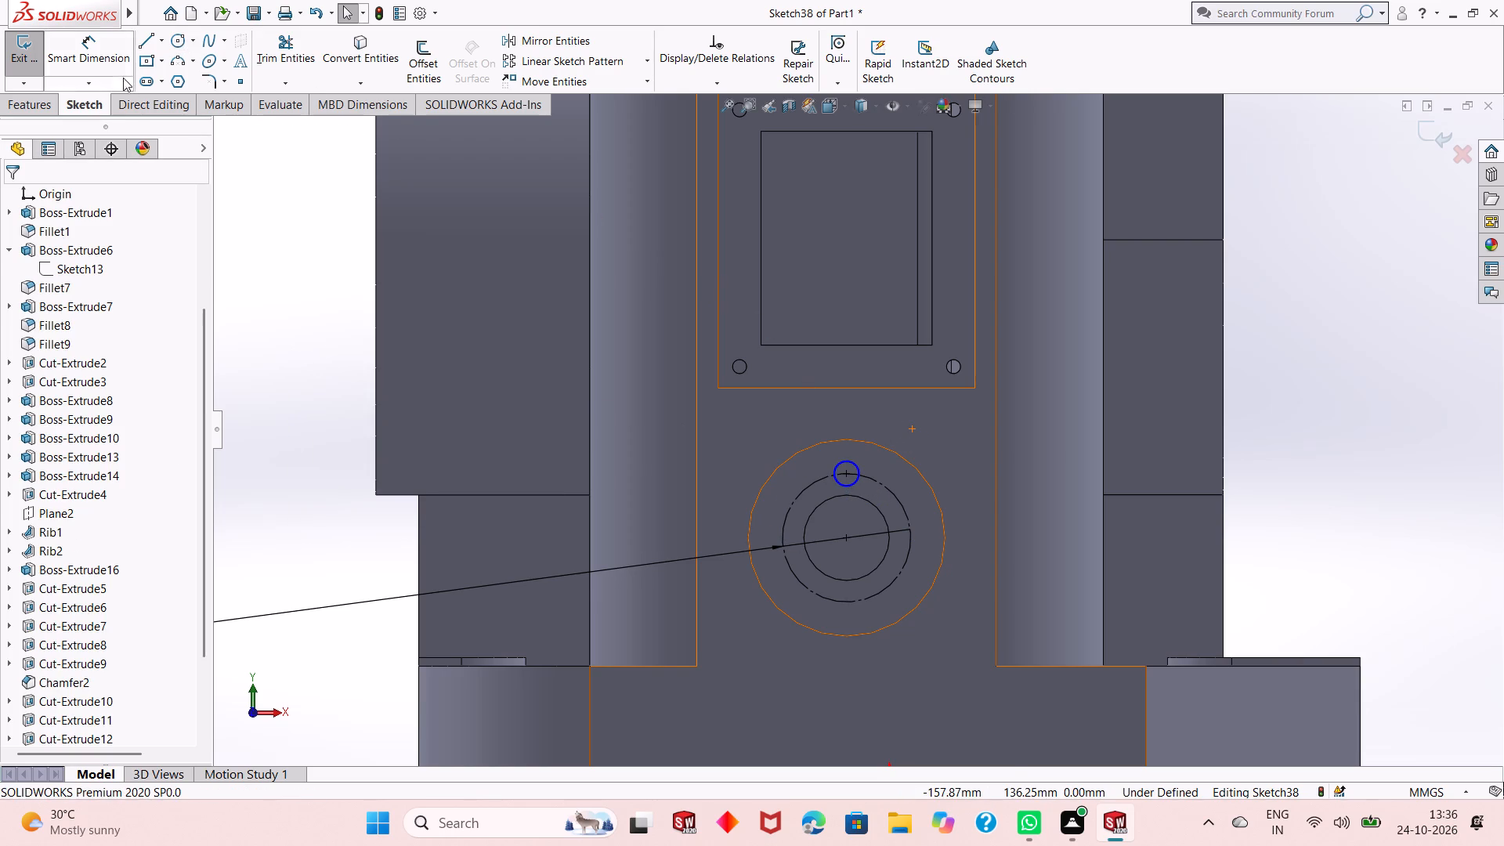
# Dimension the small circle's diameter as 3.3 mm.
pyautogui.click(92, 48)
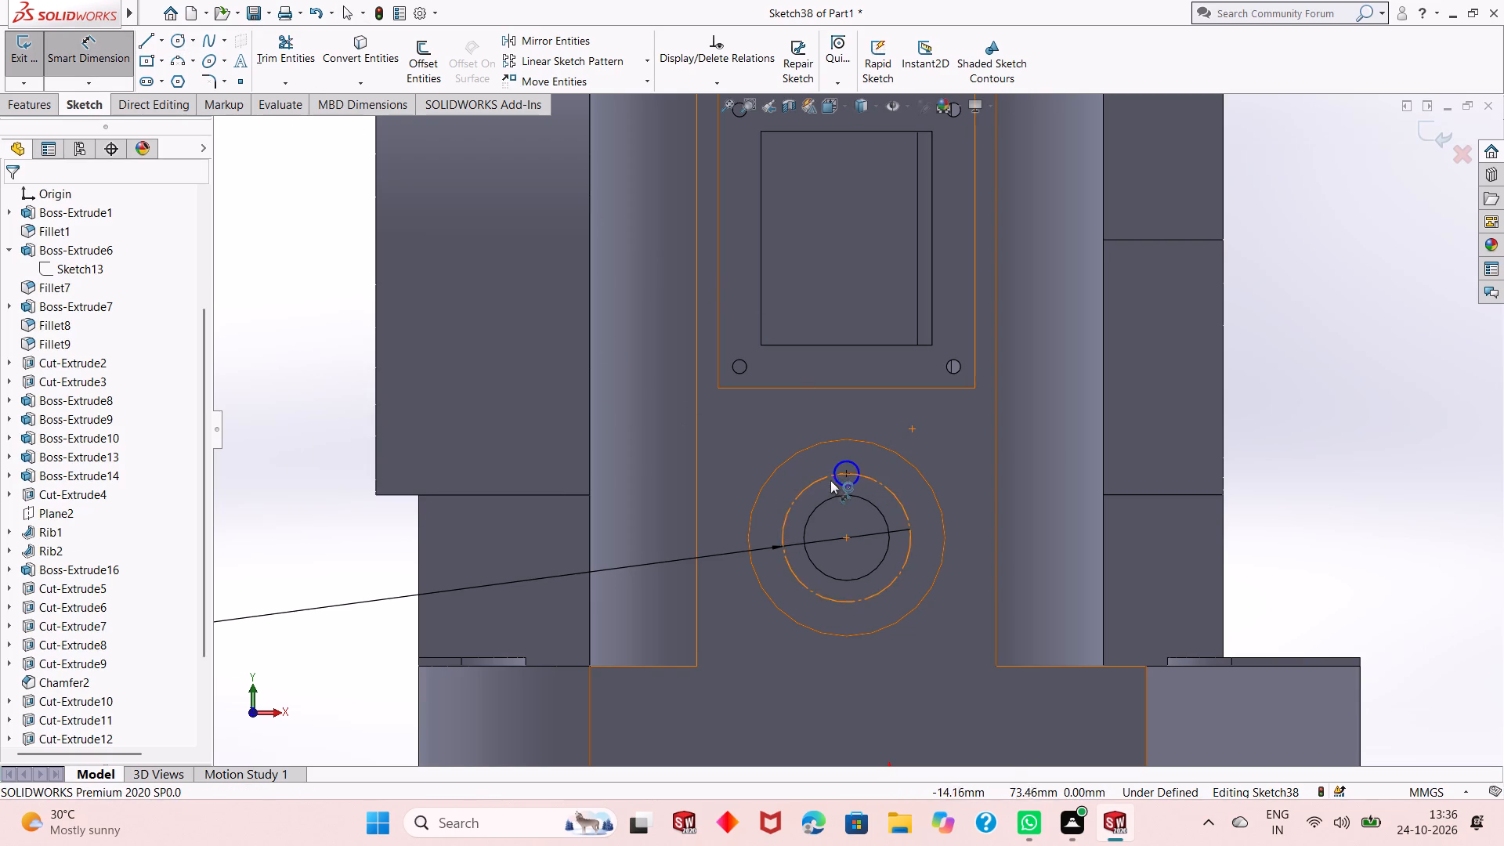
pyautogui.click(835, 483)
pyautogui.click(345, 654)
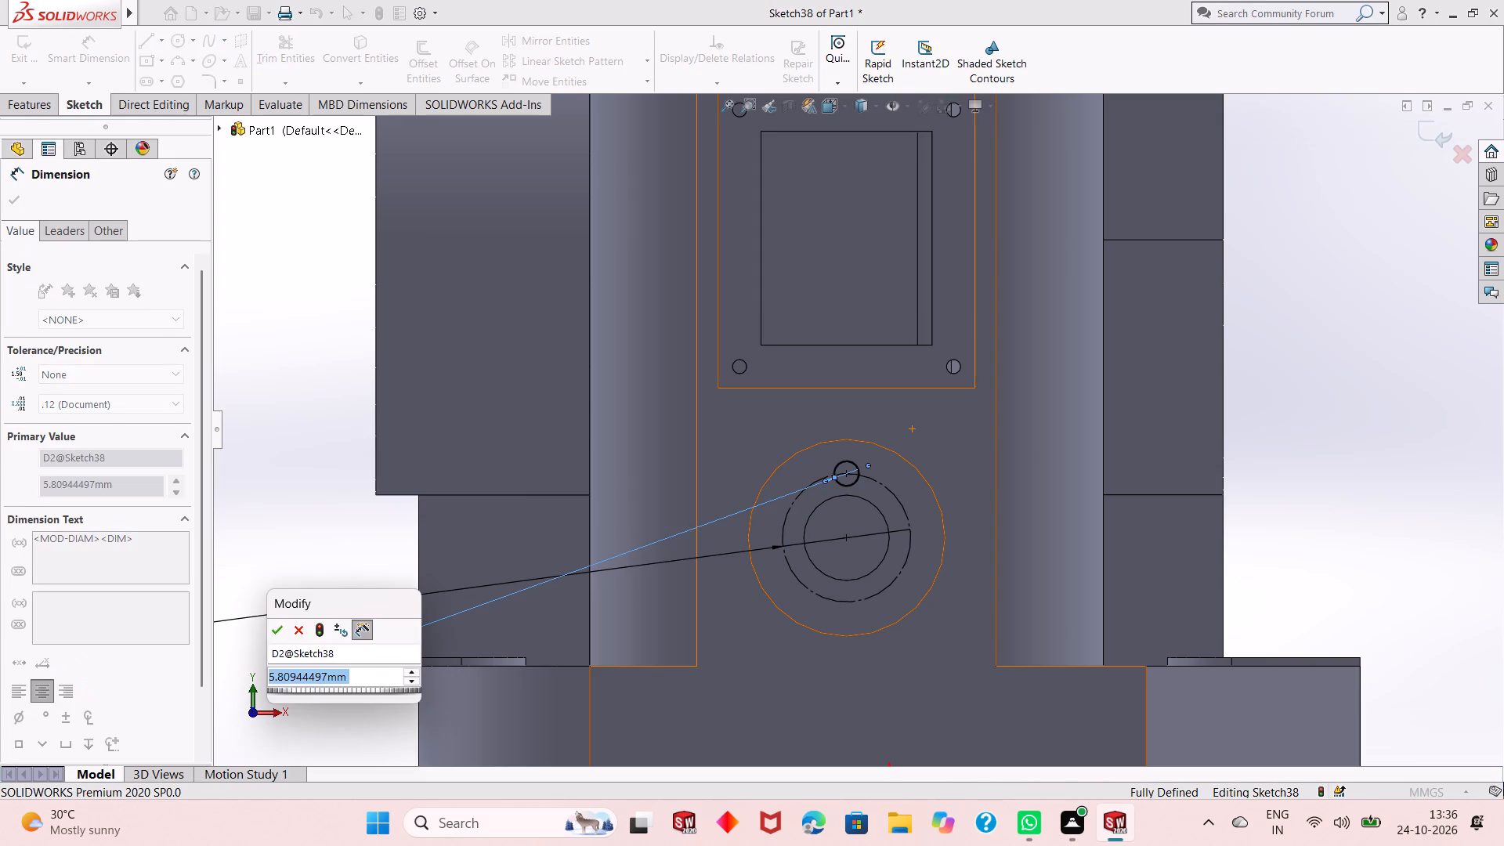
pyautogui.write('3.3')
pyautogui.press('Return')
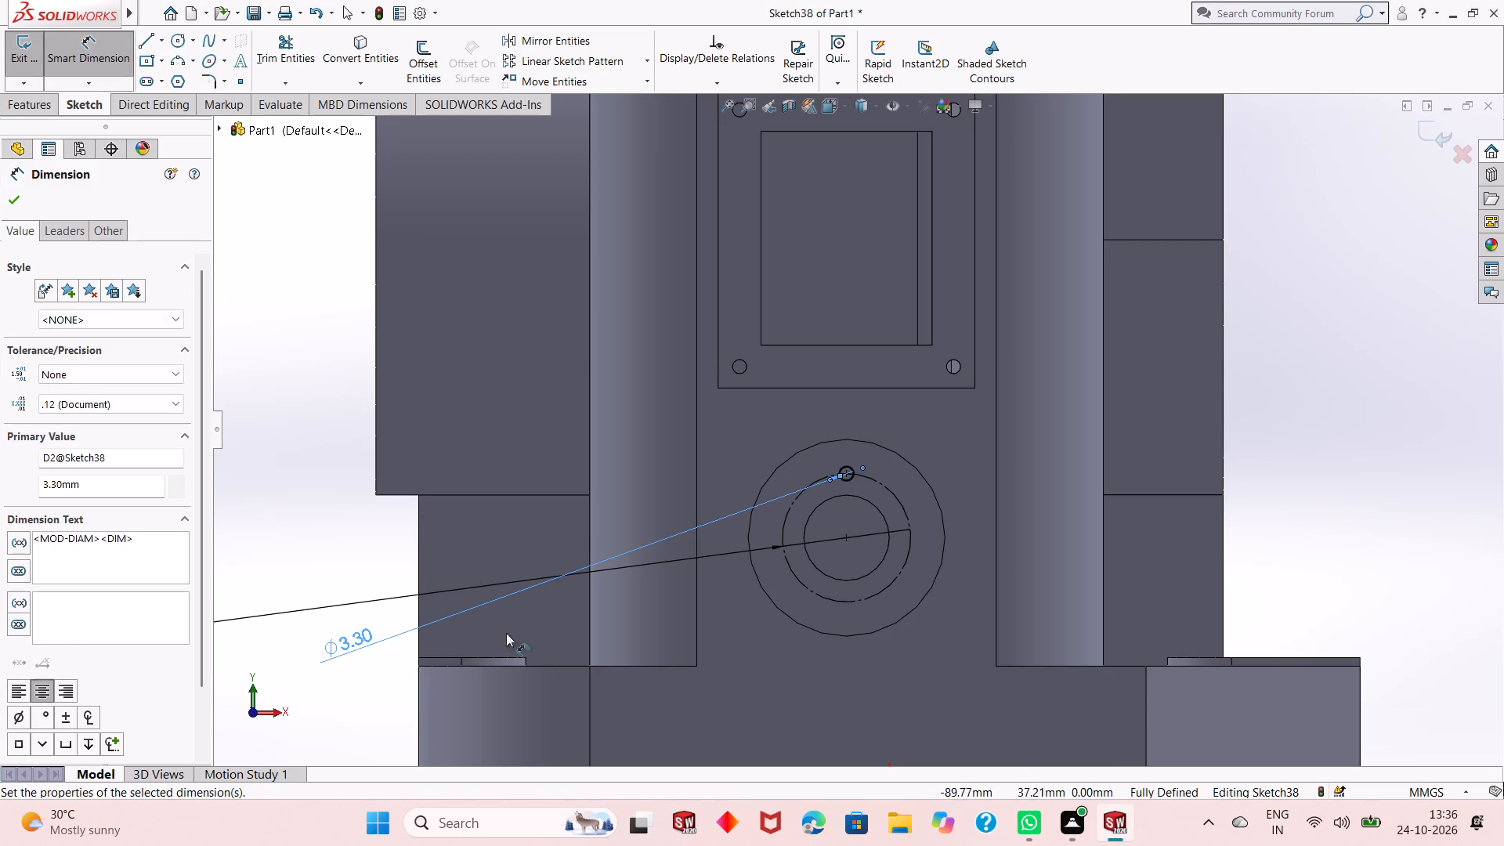
pyautogui.press('Escape')
# Circular-pattern the 3.3 mm circle about the 30 mm construction circle's centre, with 3 equally spaced instances over 360 degrees.
pyautogui.click(844, 483)
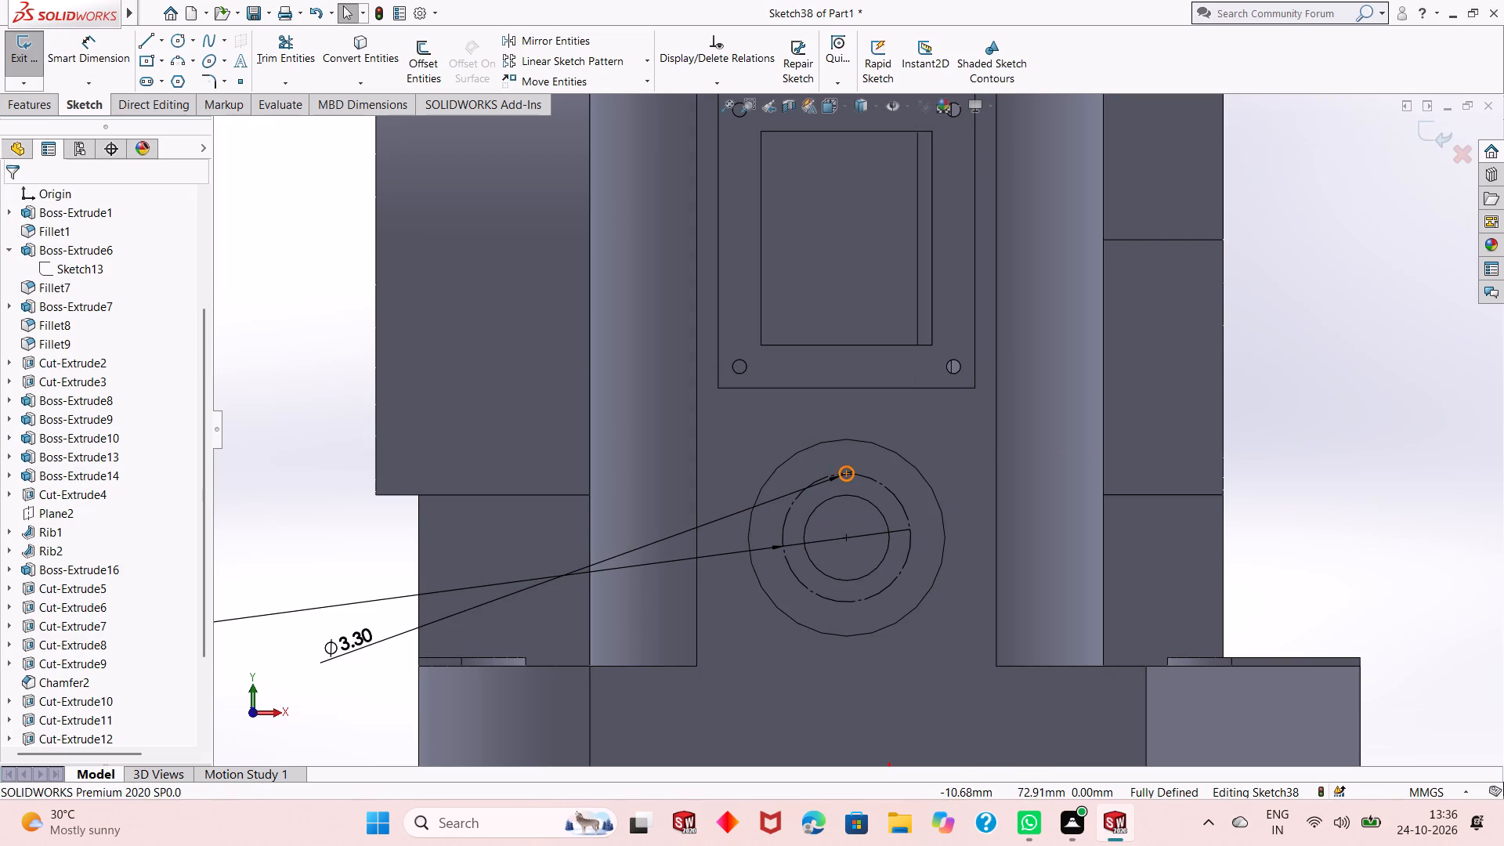
pyautogui.click(646, 60)
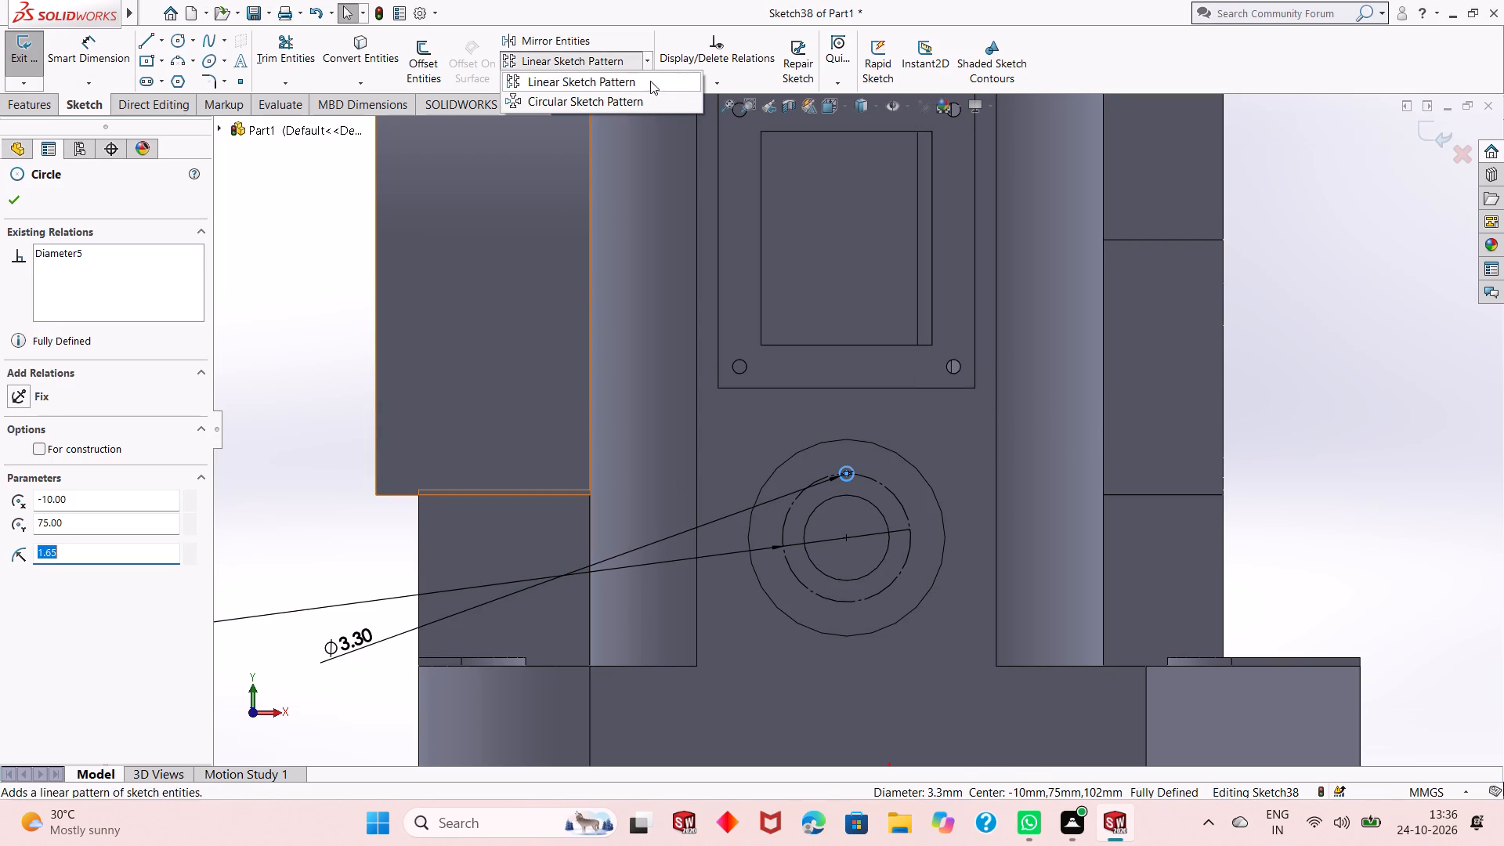
pyautogui.click(657, 105)
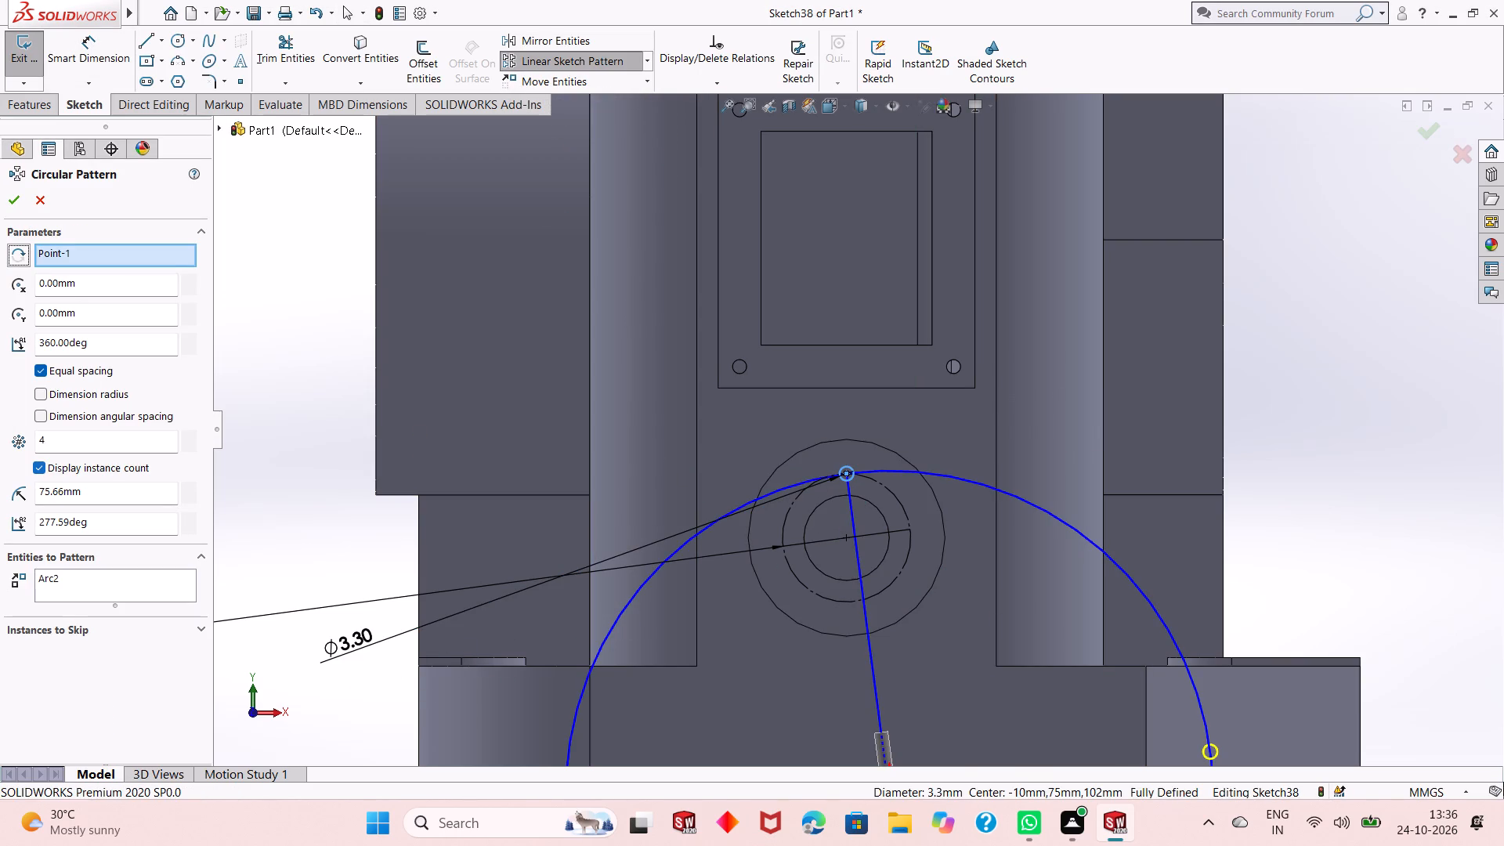
pyautogui.rightClick(79, 245)
pyautogui.rightClick(96, 256)
pyautogui.click(118, 280)
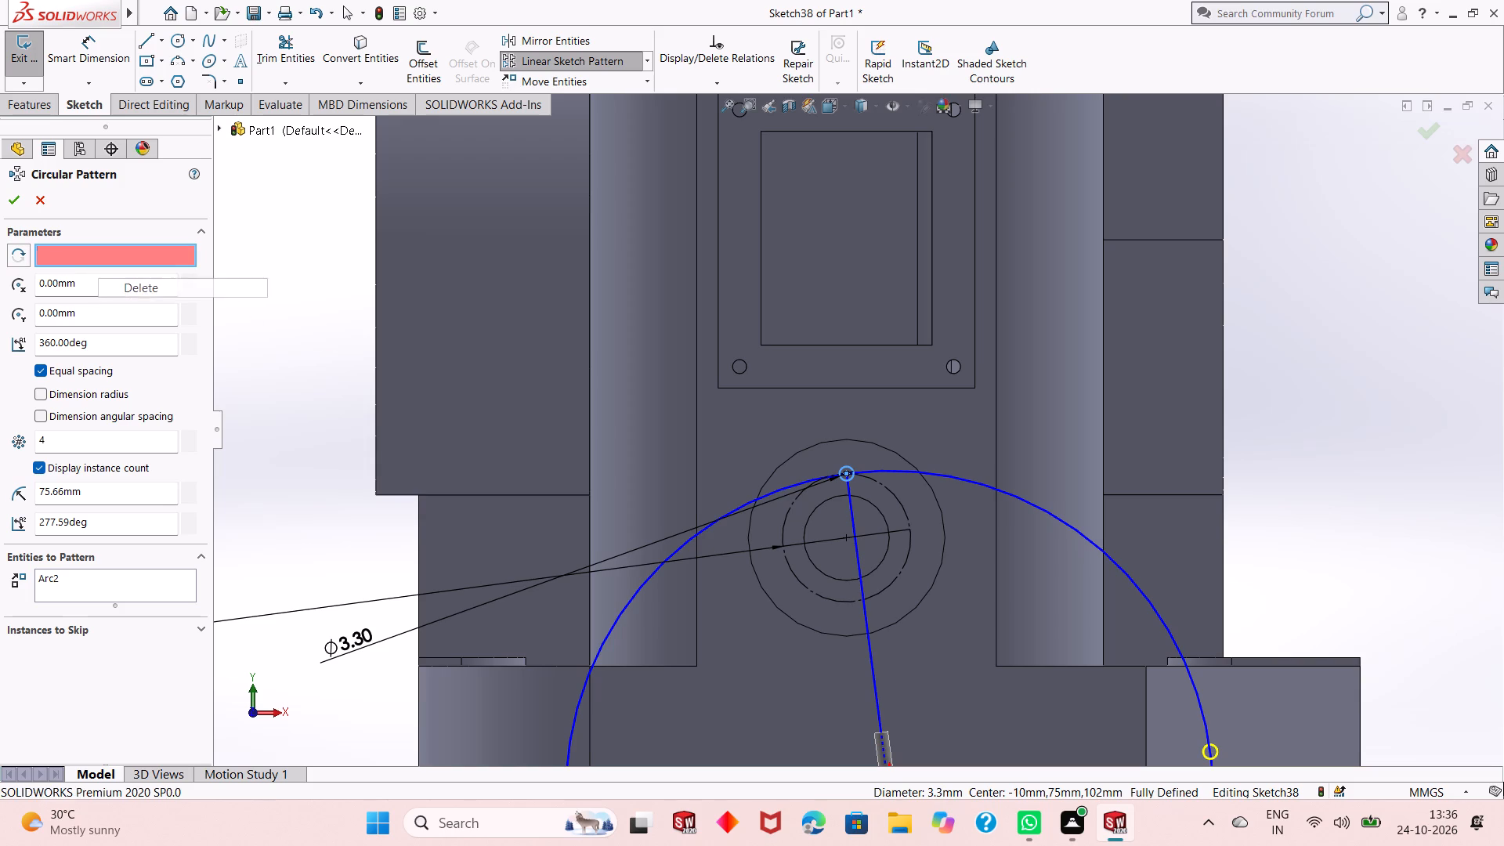
pyautogui.click(849, 539)
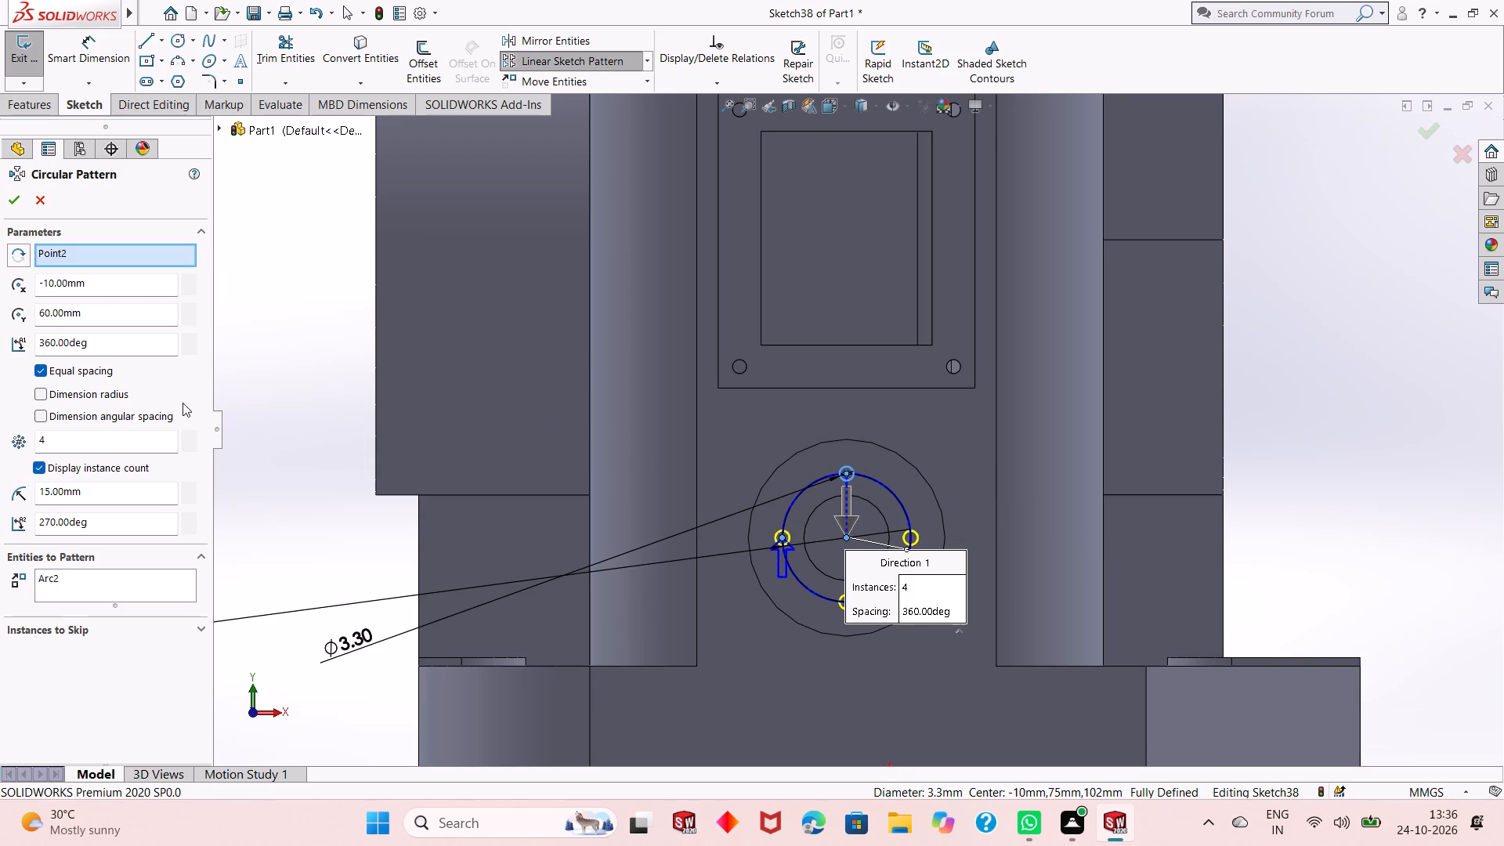
pyautogui.doubleClick(123, 451)
pyautogui.press('3')
pyautogui.press('Return')
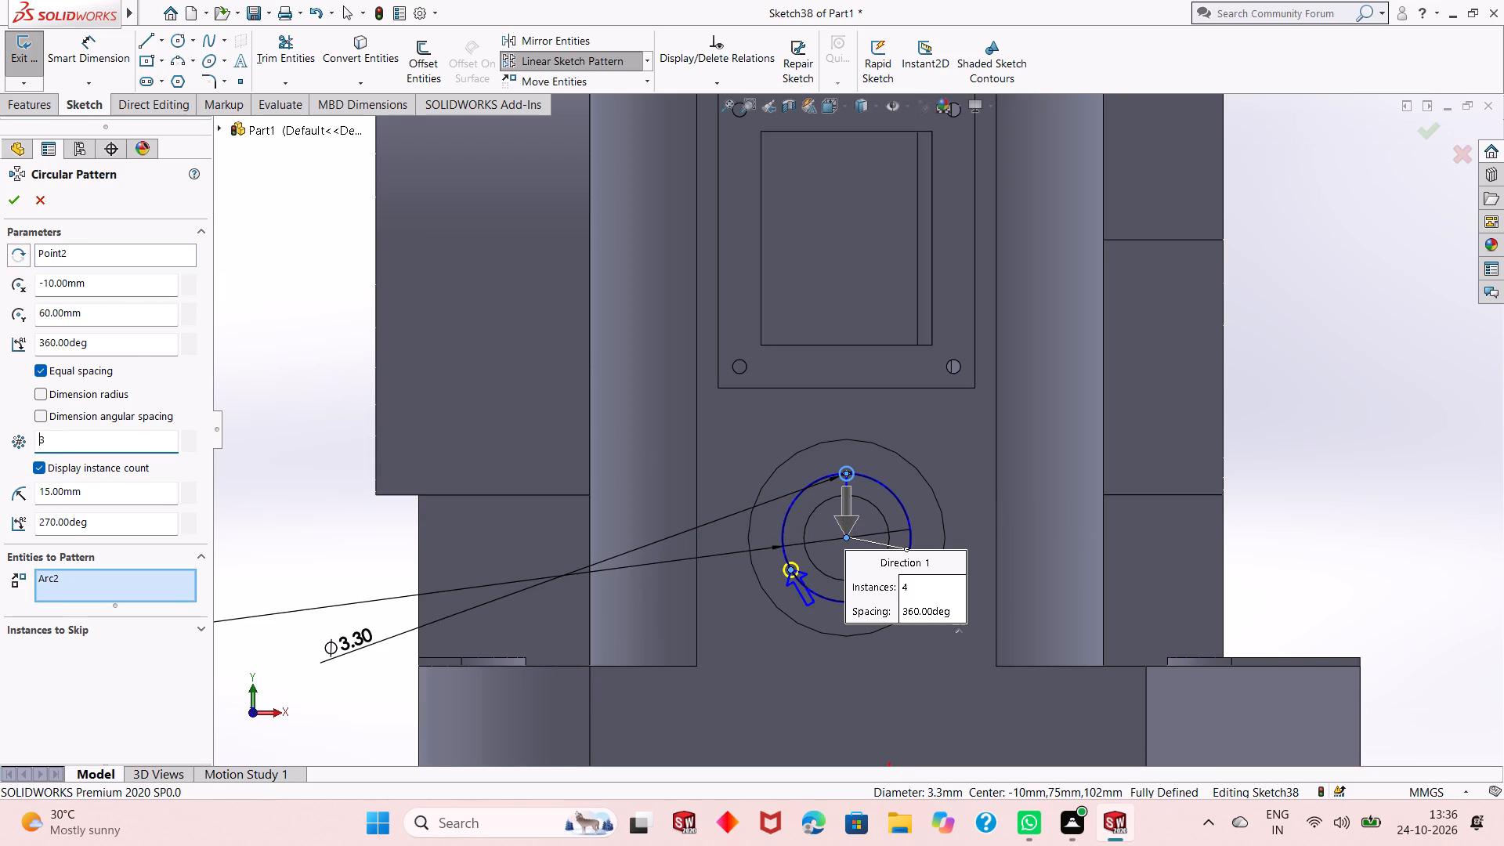
pyautogui.click(20, 199)
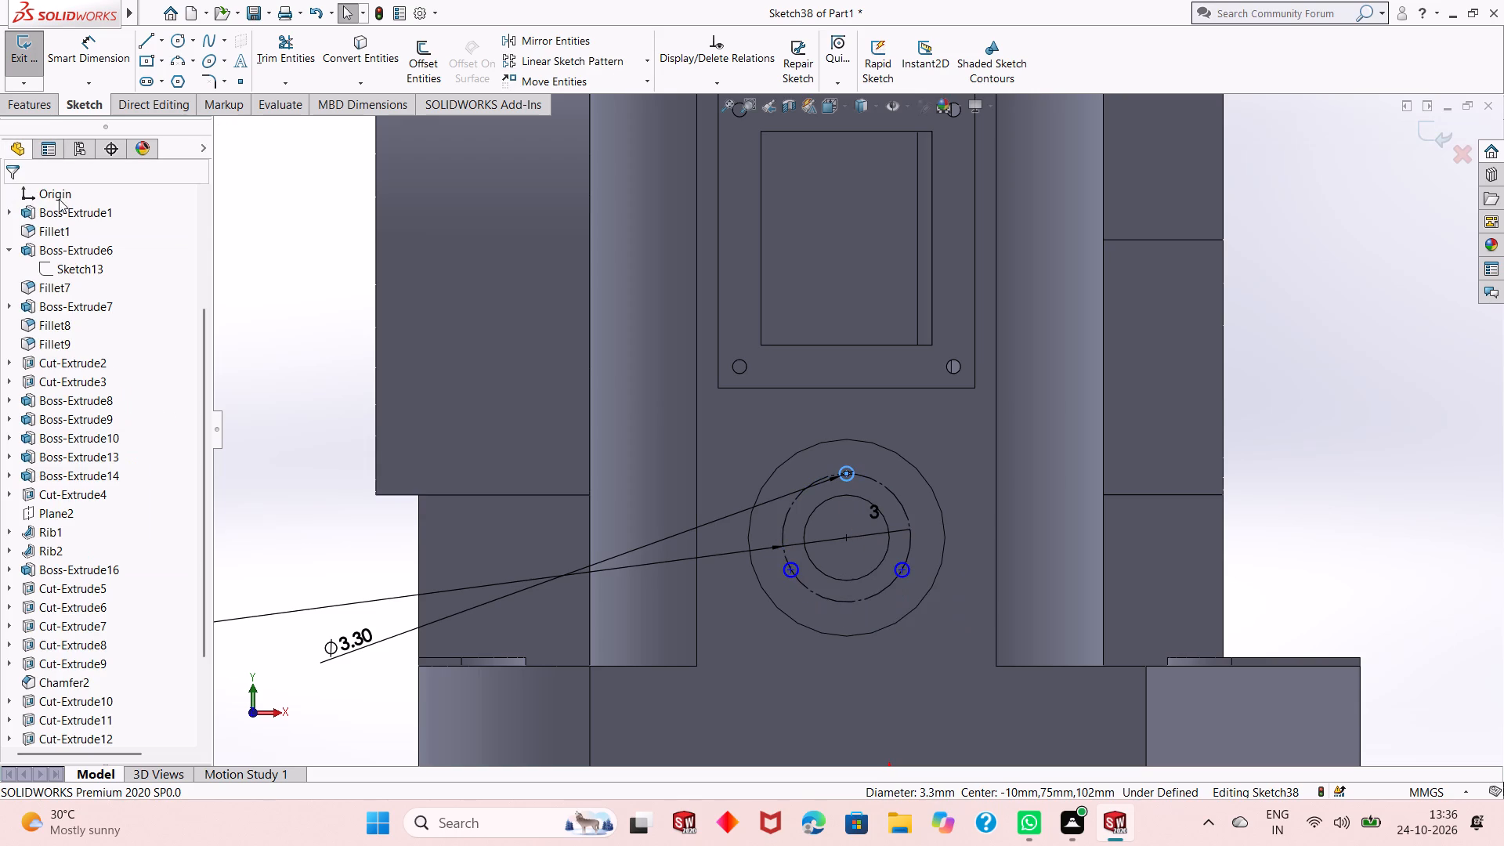
pyautogui.click(45, 118)
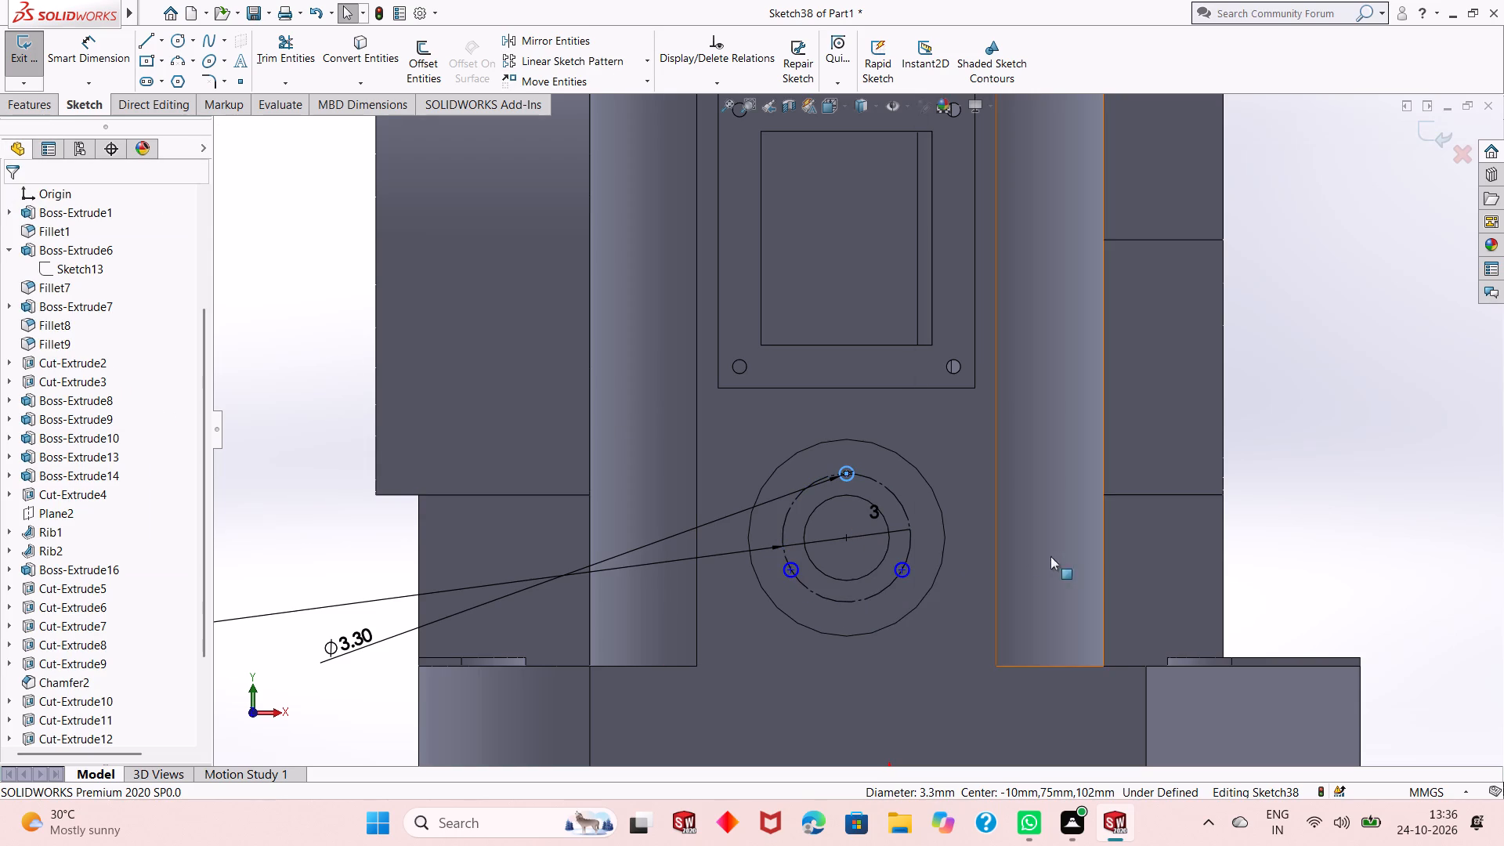
# Make the centre of the lower-left patterned circle coincident with the 30 mm construction circle.
pyautogui.press('Escape')
pyautogui.scroll(-4, 802, 540)
pyautogui.press('Escape')
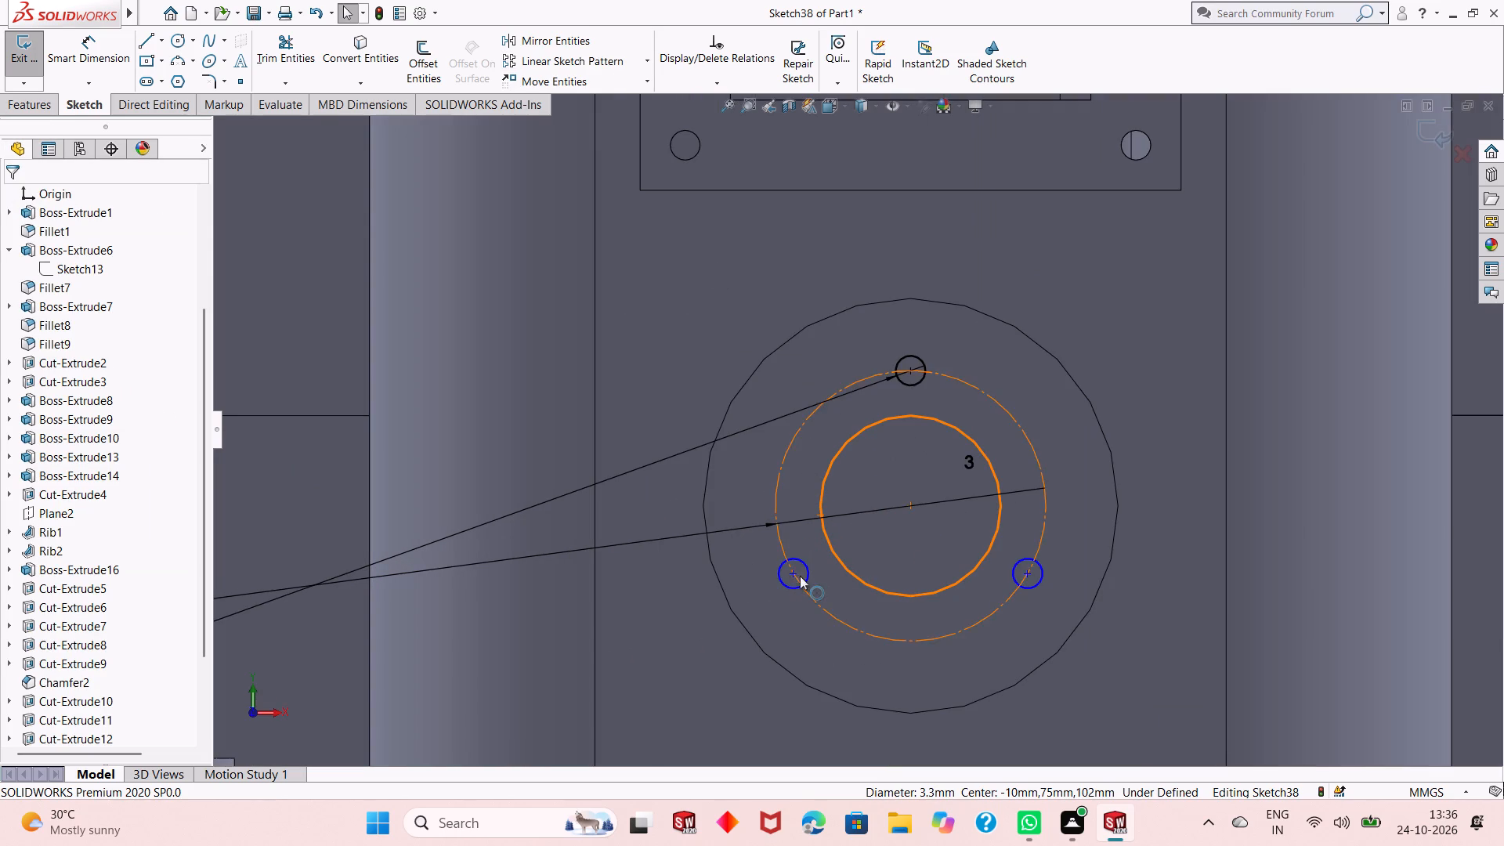
pyautogui.press('Escape')
pyautogui.press('Escape')
pyautogui.click(856, 569)
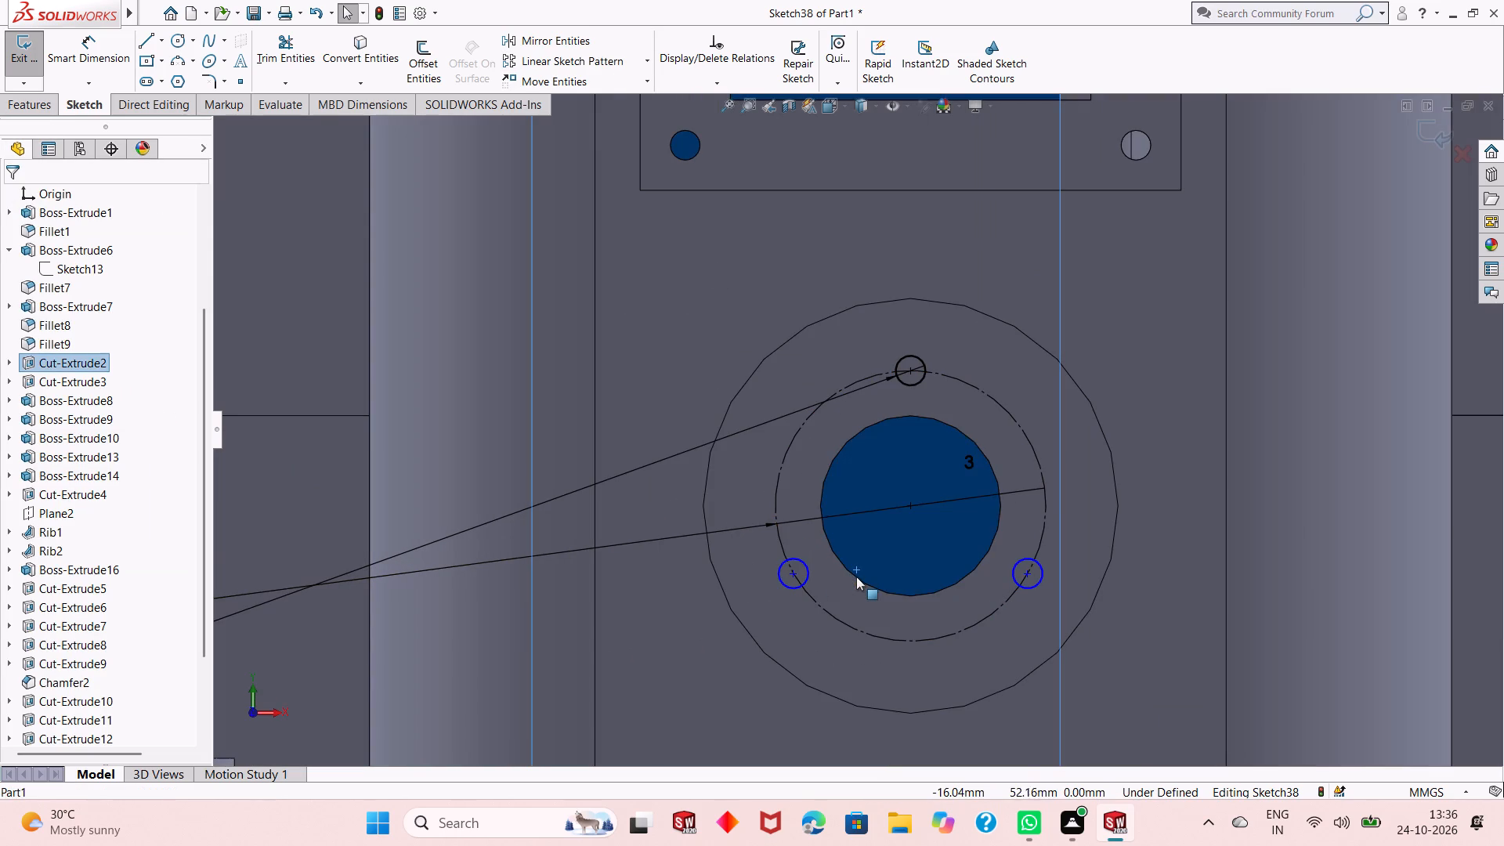
pyautogui.press('Escape')
pyautogui.press('Escape')
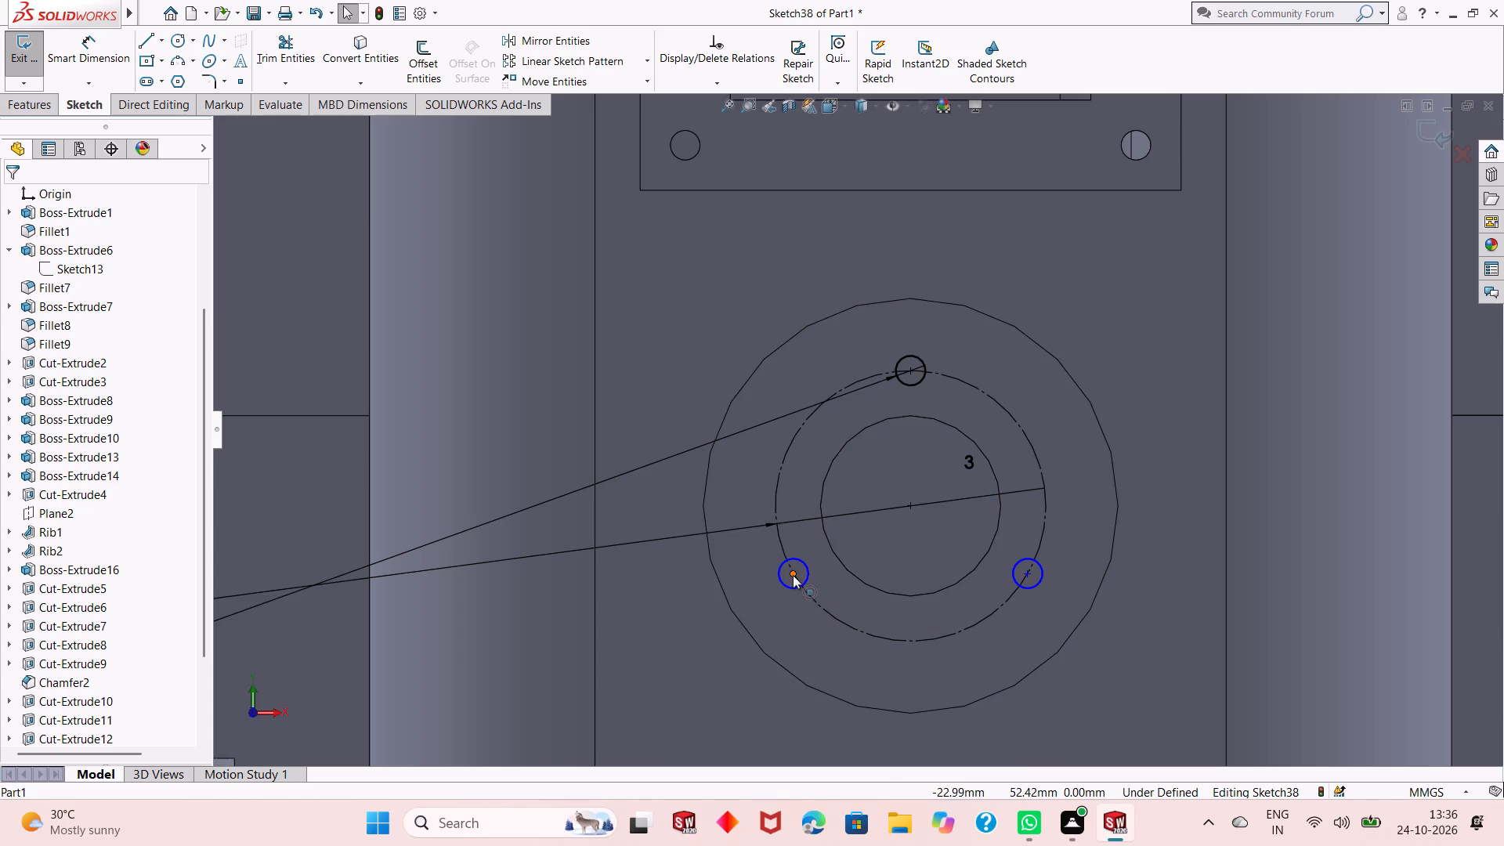
pyautogui.click(793, 575)
pyautogui.keyDown('ctrl'); pyautogui.click(783, 544); pyautogui.keyUp('ctrl')
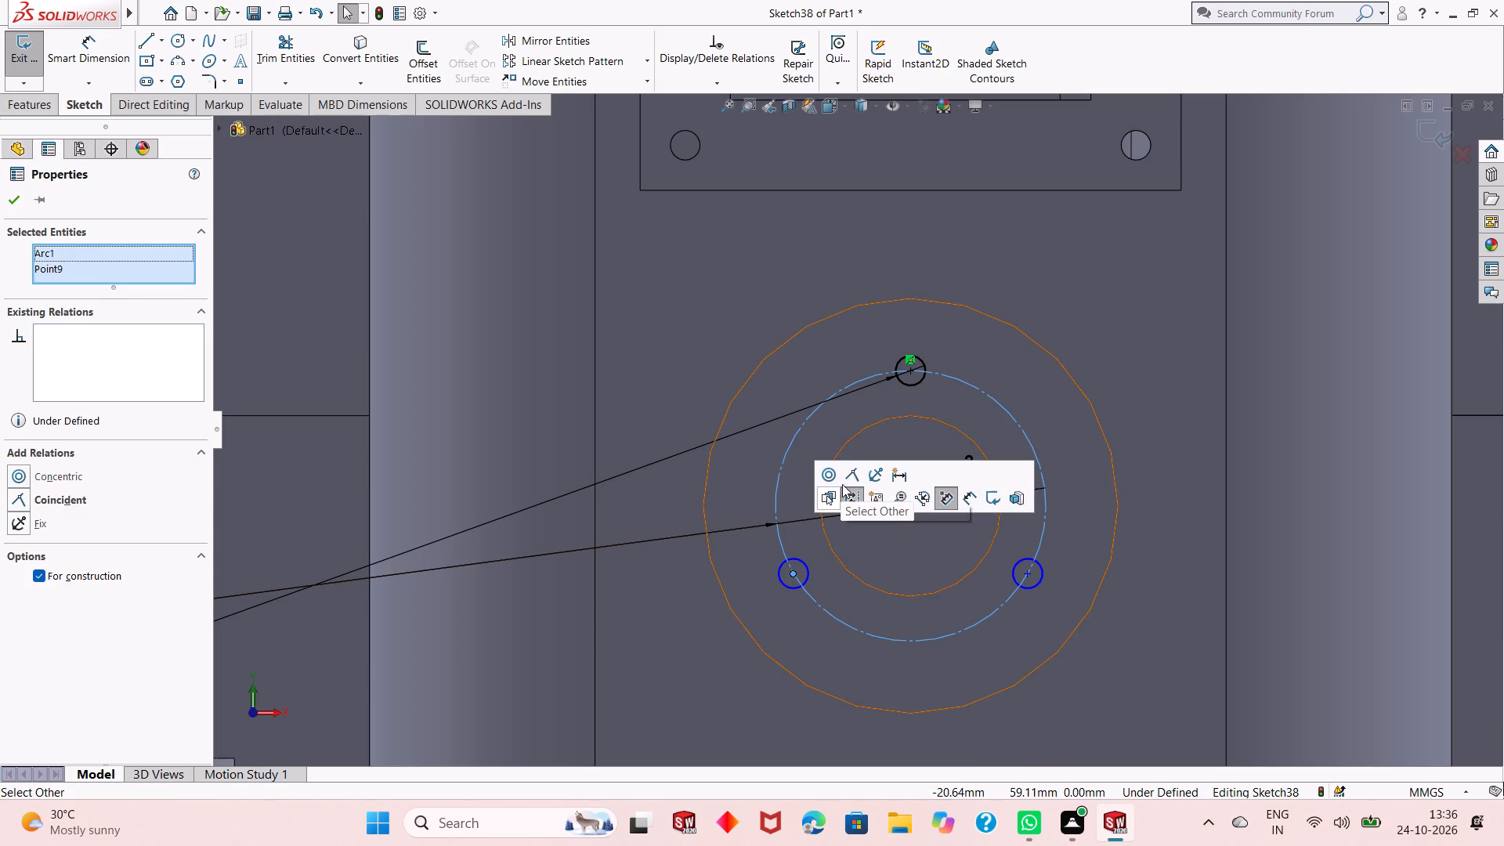
pyautogui.click(848, 477)
pyautogui.press('Escape')
pyautogui.press('Escape')
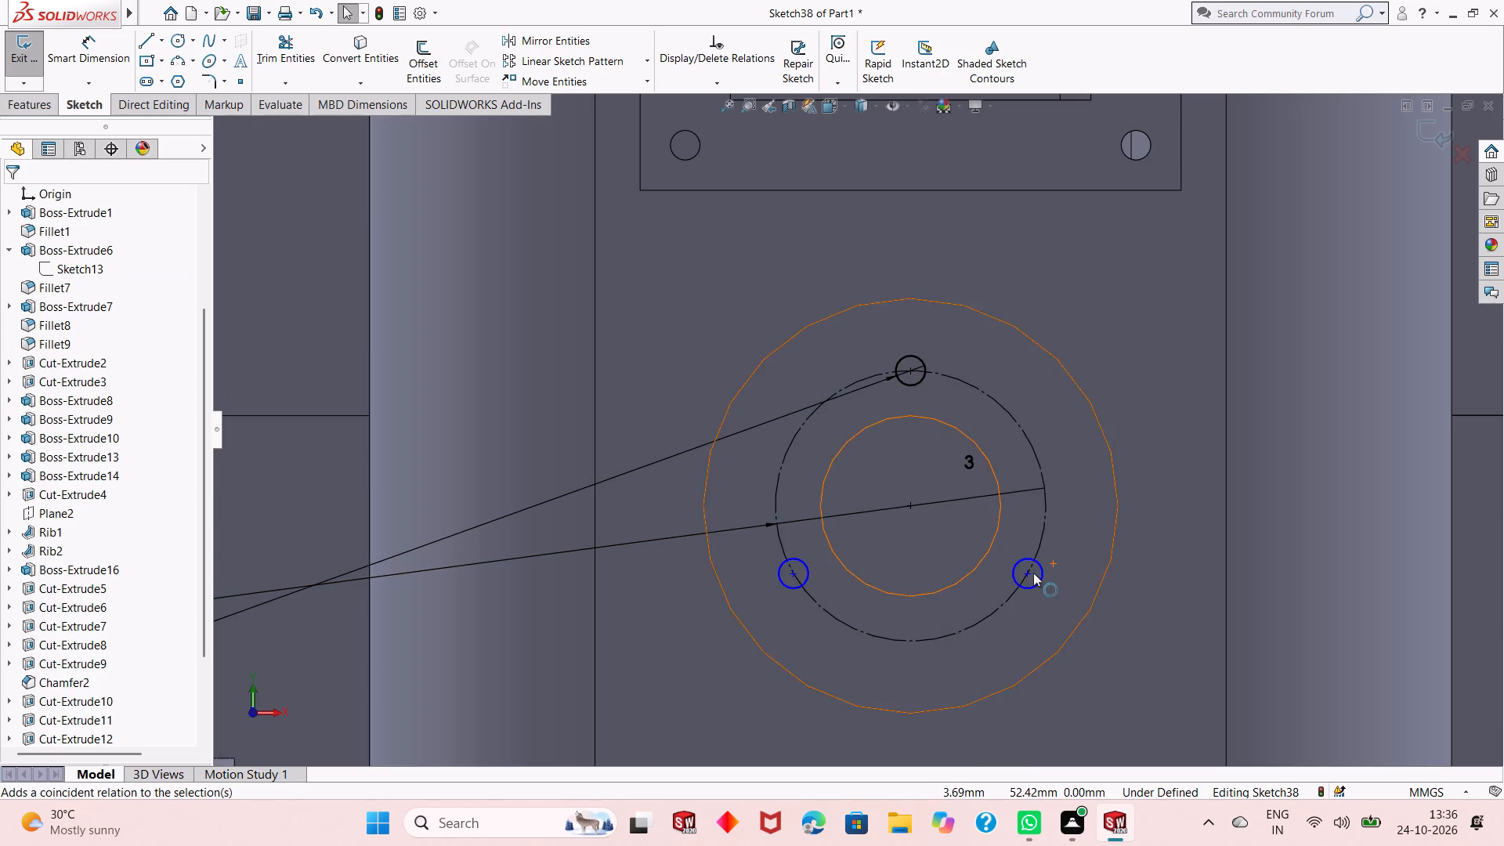
# Make the centre of the lower-right patterned circle coincident with the 30 mm construction circle.
pyautogui.click(1032, 573)
pyautogui.keyDown('ctrl'); pyautogui.click(1038, 548); pyautogui.keyUp('ctrl')
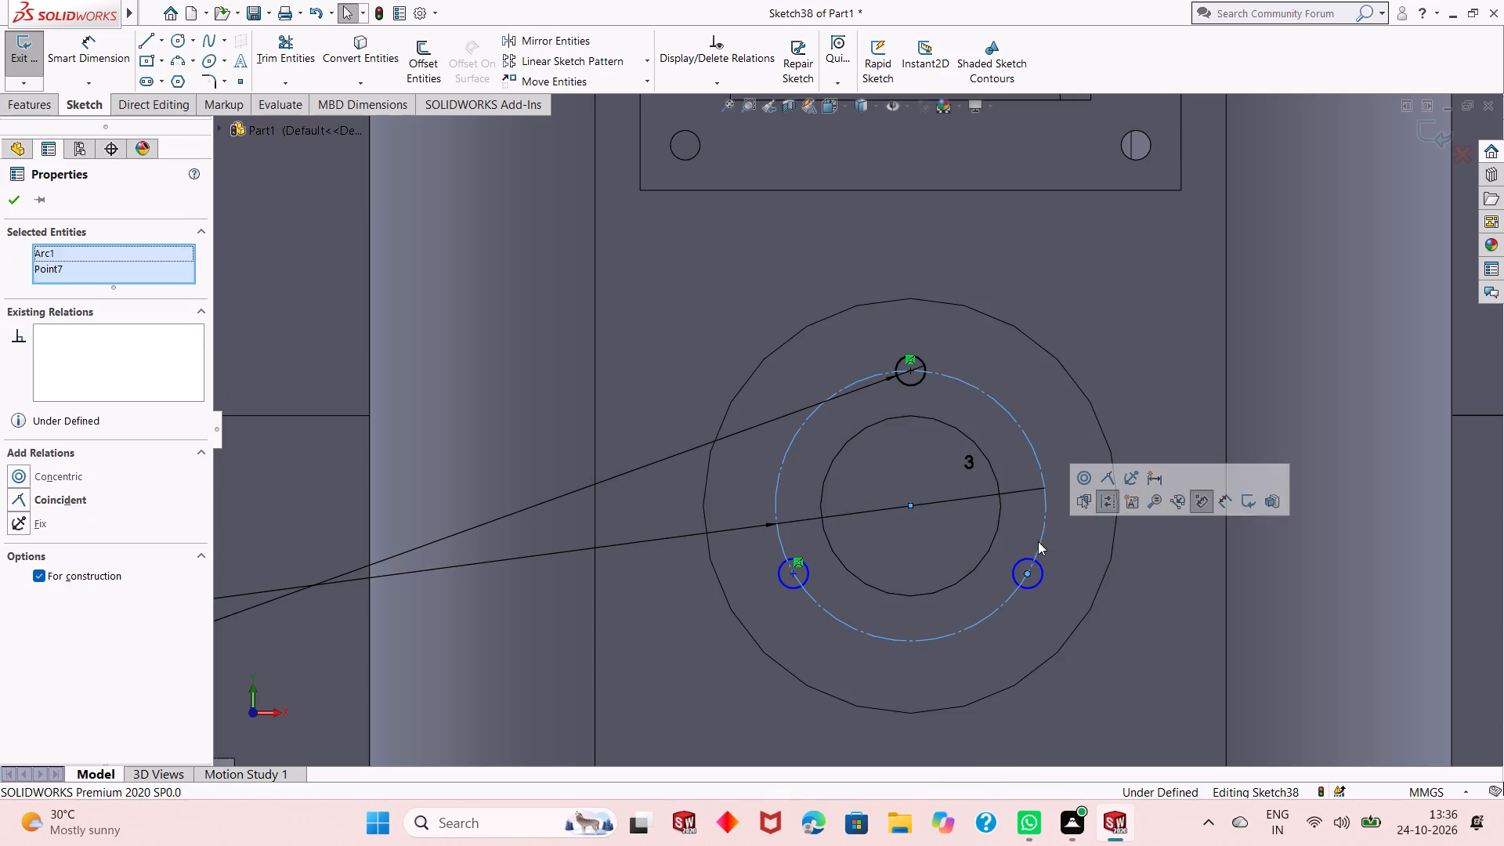
pyautogui.click(1115, 479)
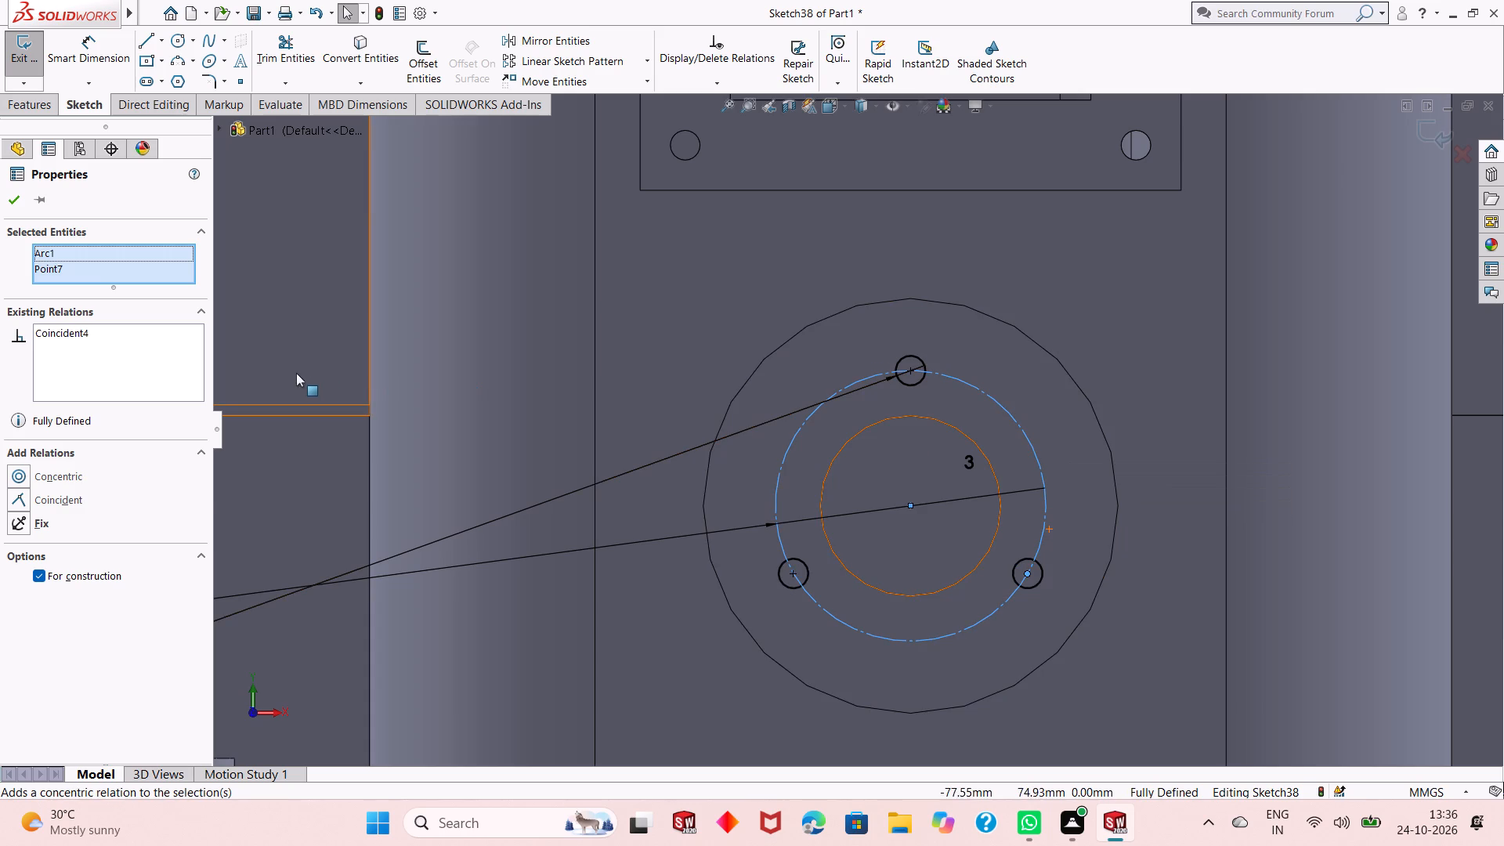
pyautogui.click(15, 205)
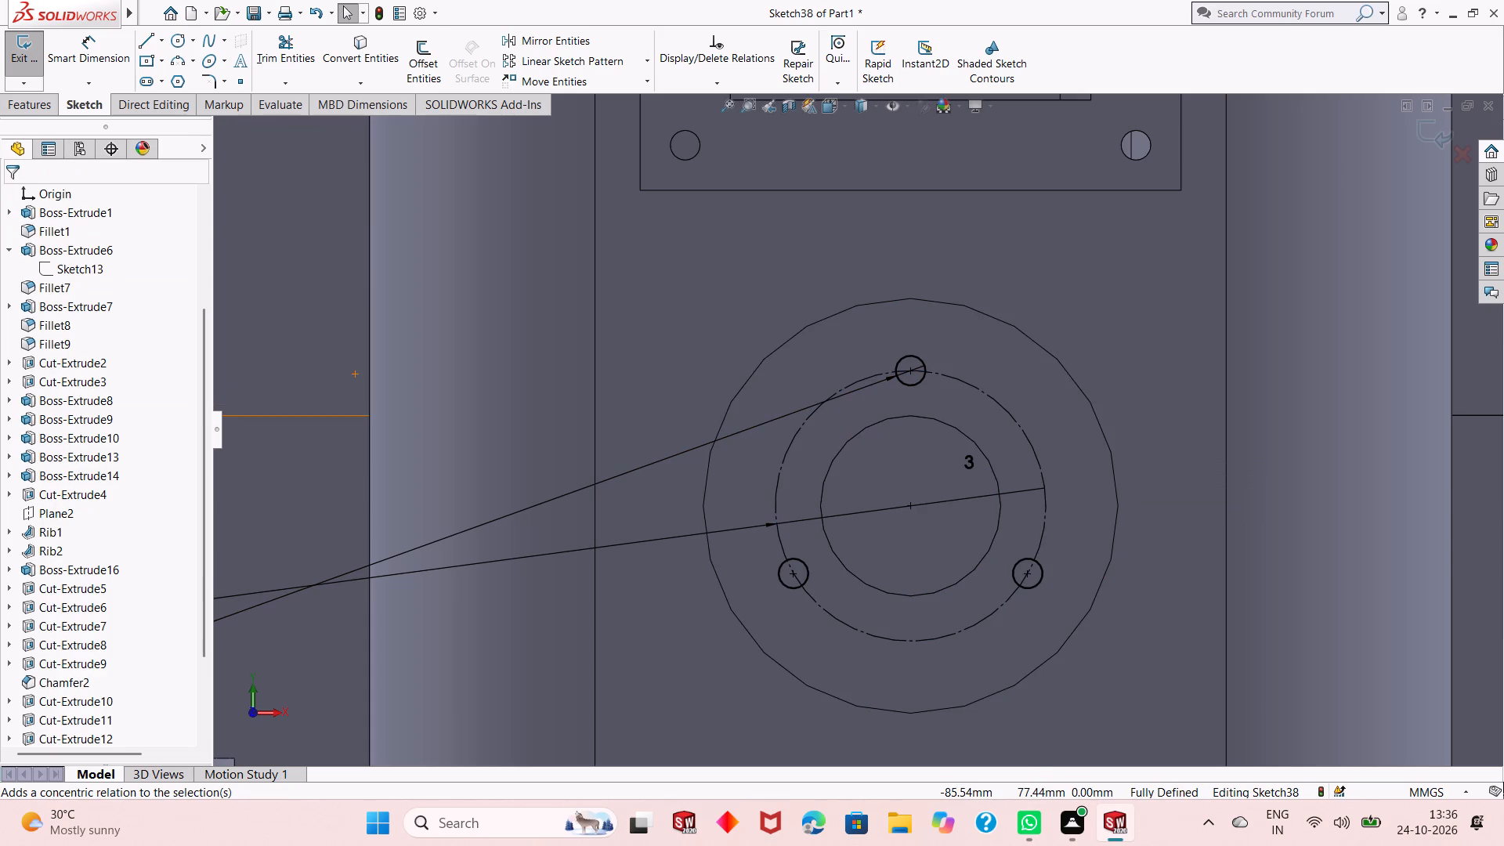
# Cut the three 3.3 mm circles into the circular recess face with a blind Extruded Cut 3 mm deep.
pyautogui.click(40, 107)
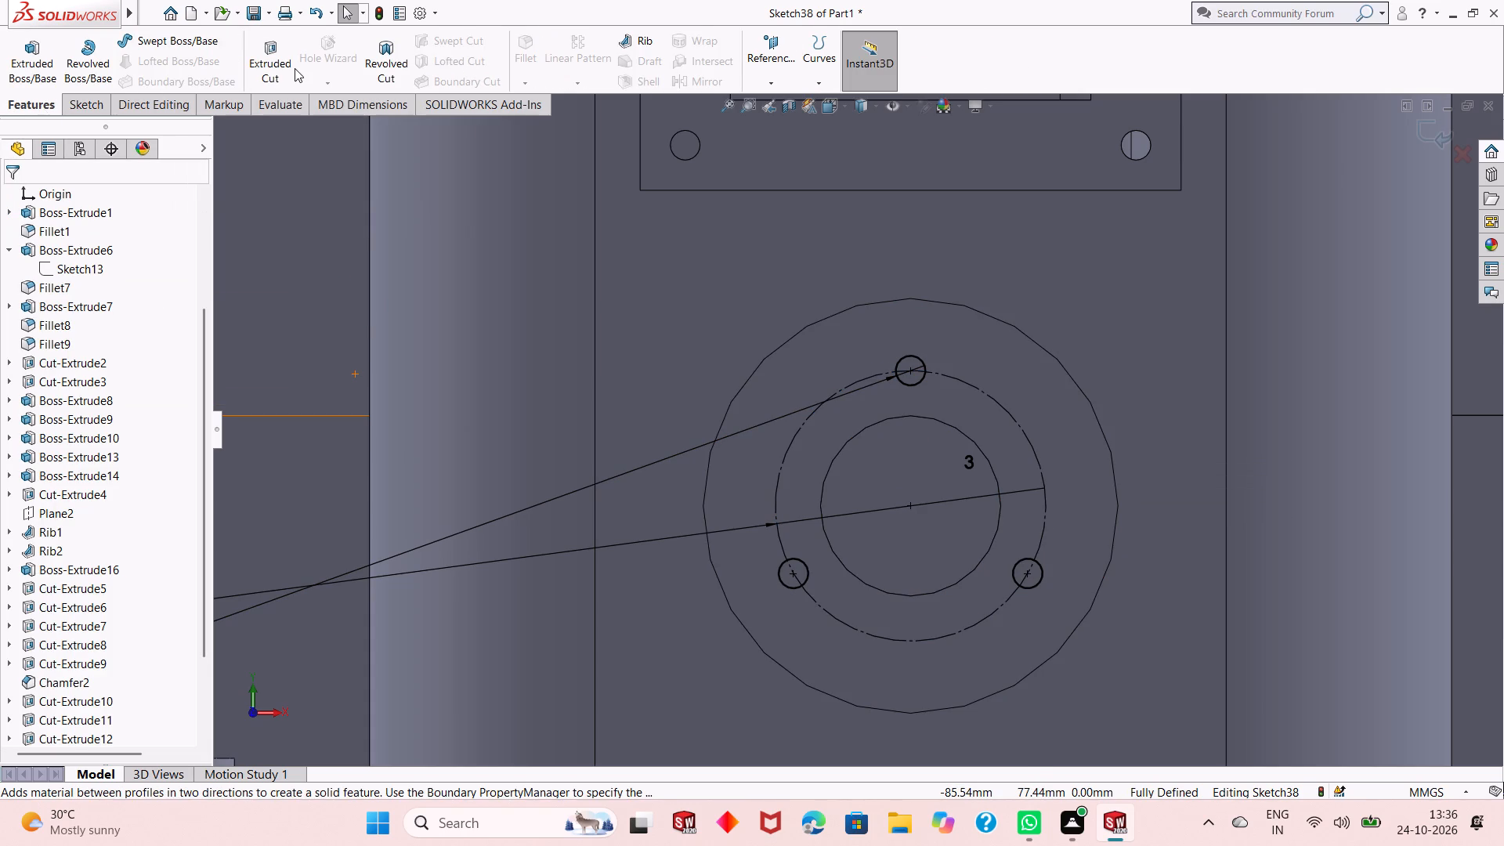
pyautogui.click(285, 54)
pyautogui.scroll(3, 909, 453)
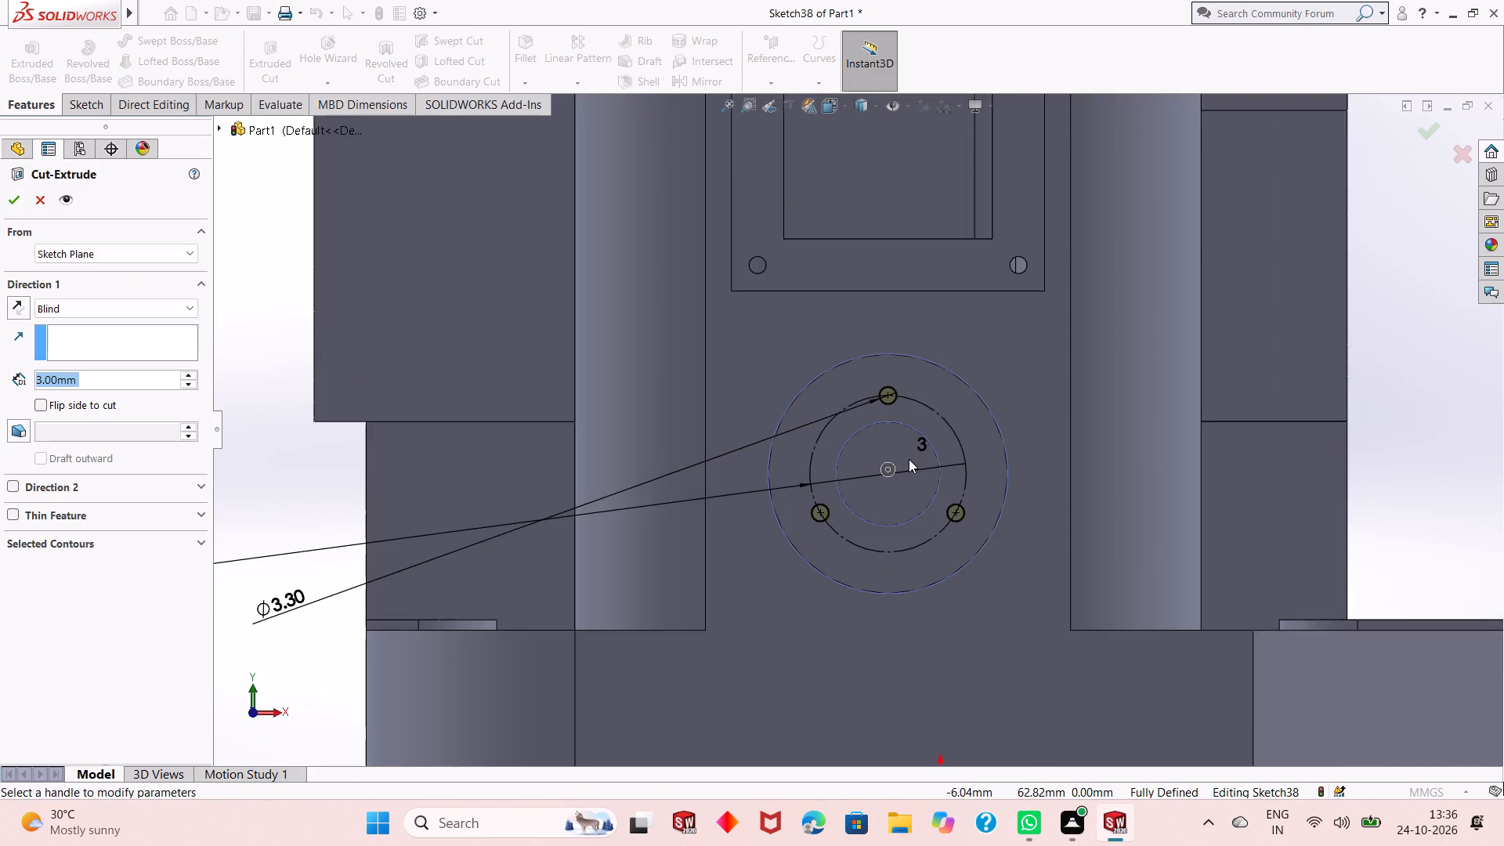
pyautogui.moveTo(909, 460); pyautogui.dragTo(881, 504, button='middle')
pyautogui.scroll(3, 737, 528)
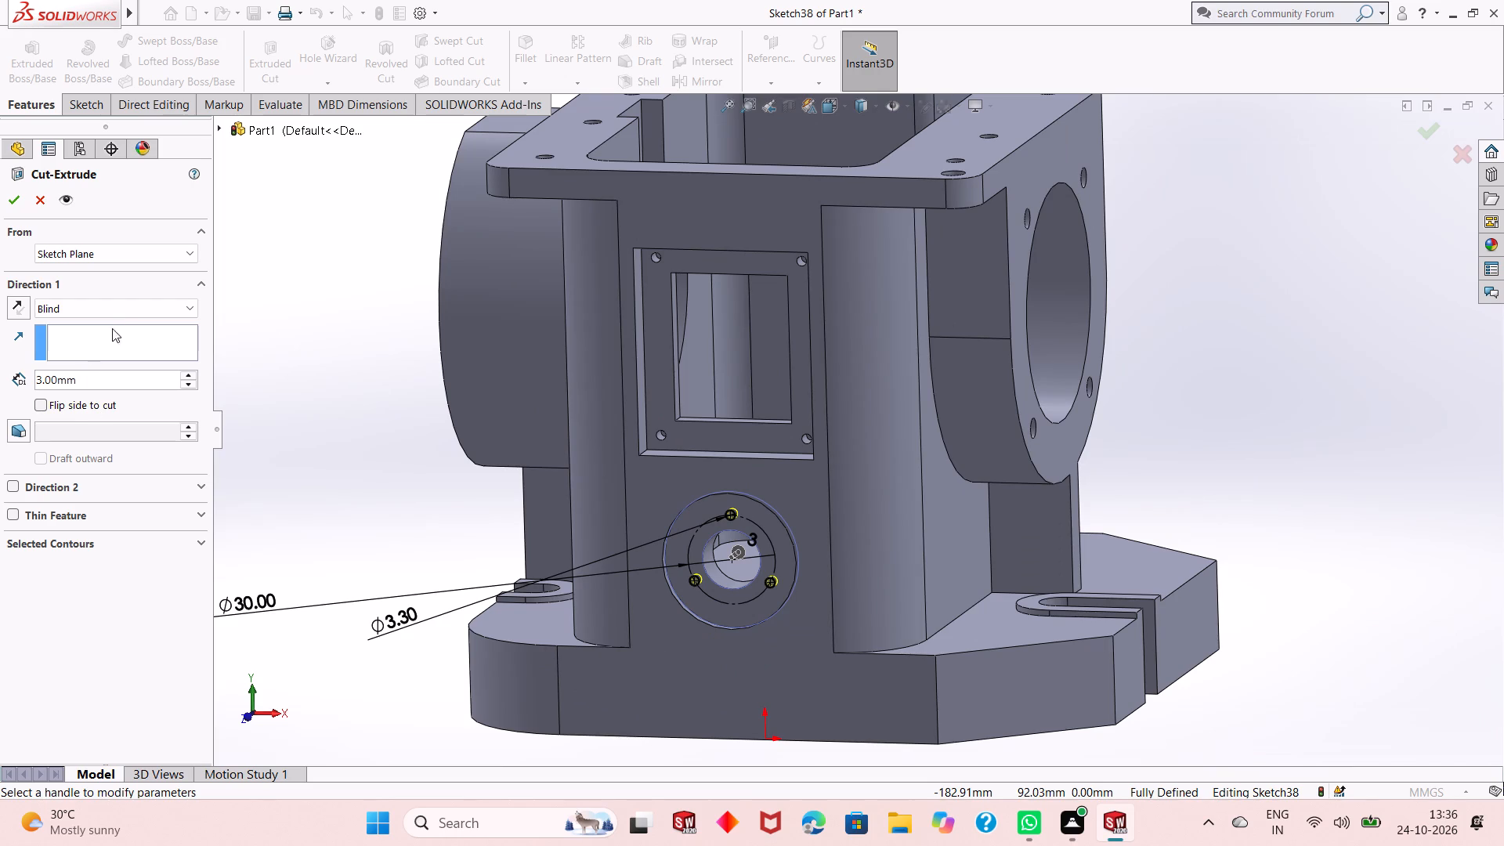
pyautogui.click(122, 311)
pyautogui.click(114, 367)
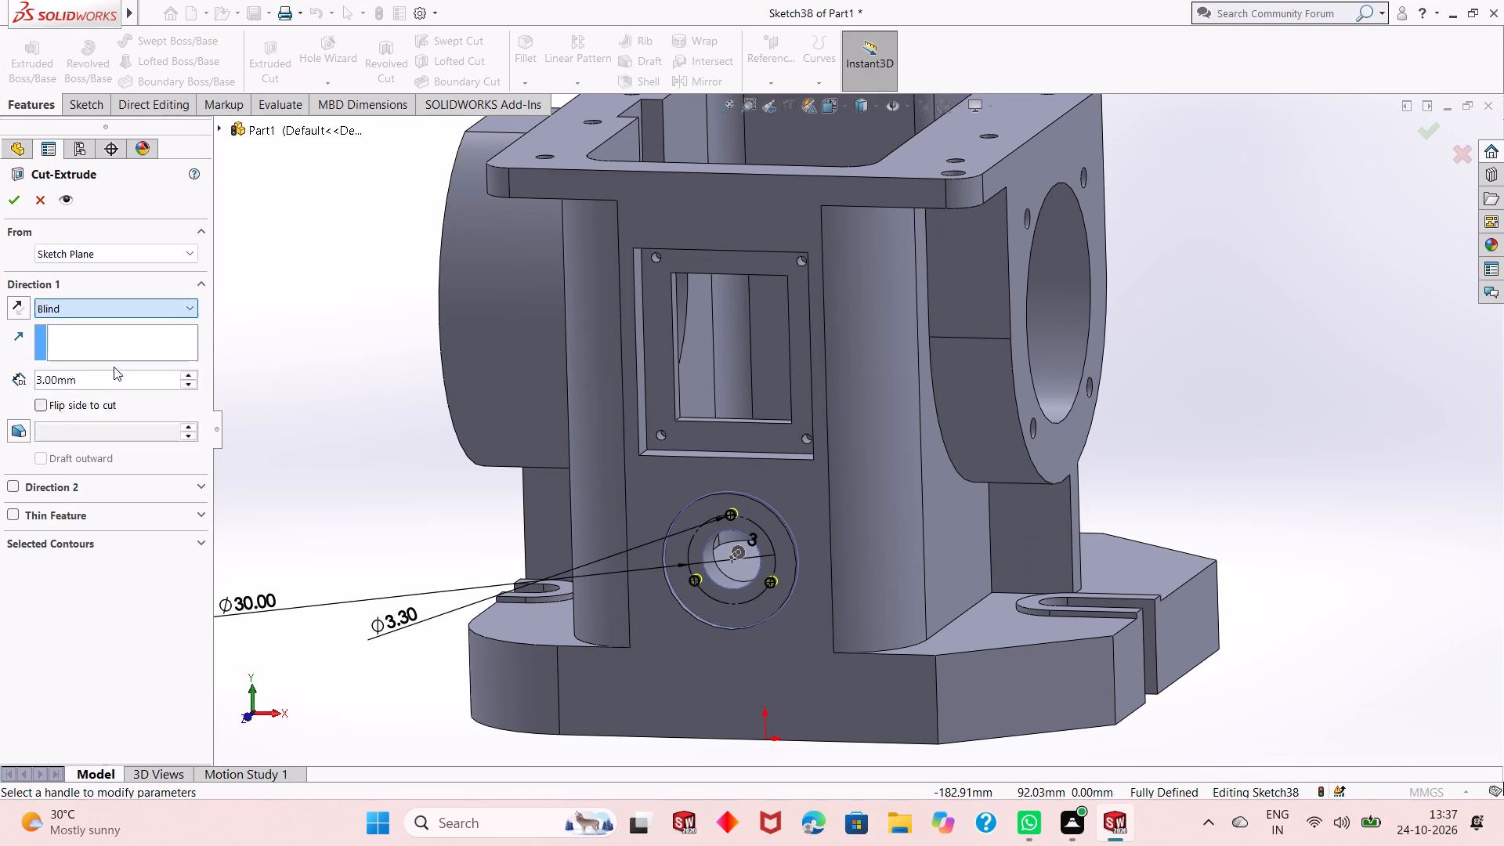
pyautogui.click(22, 206)
pyautogui.click(267, 378)
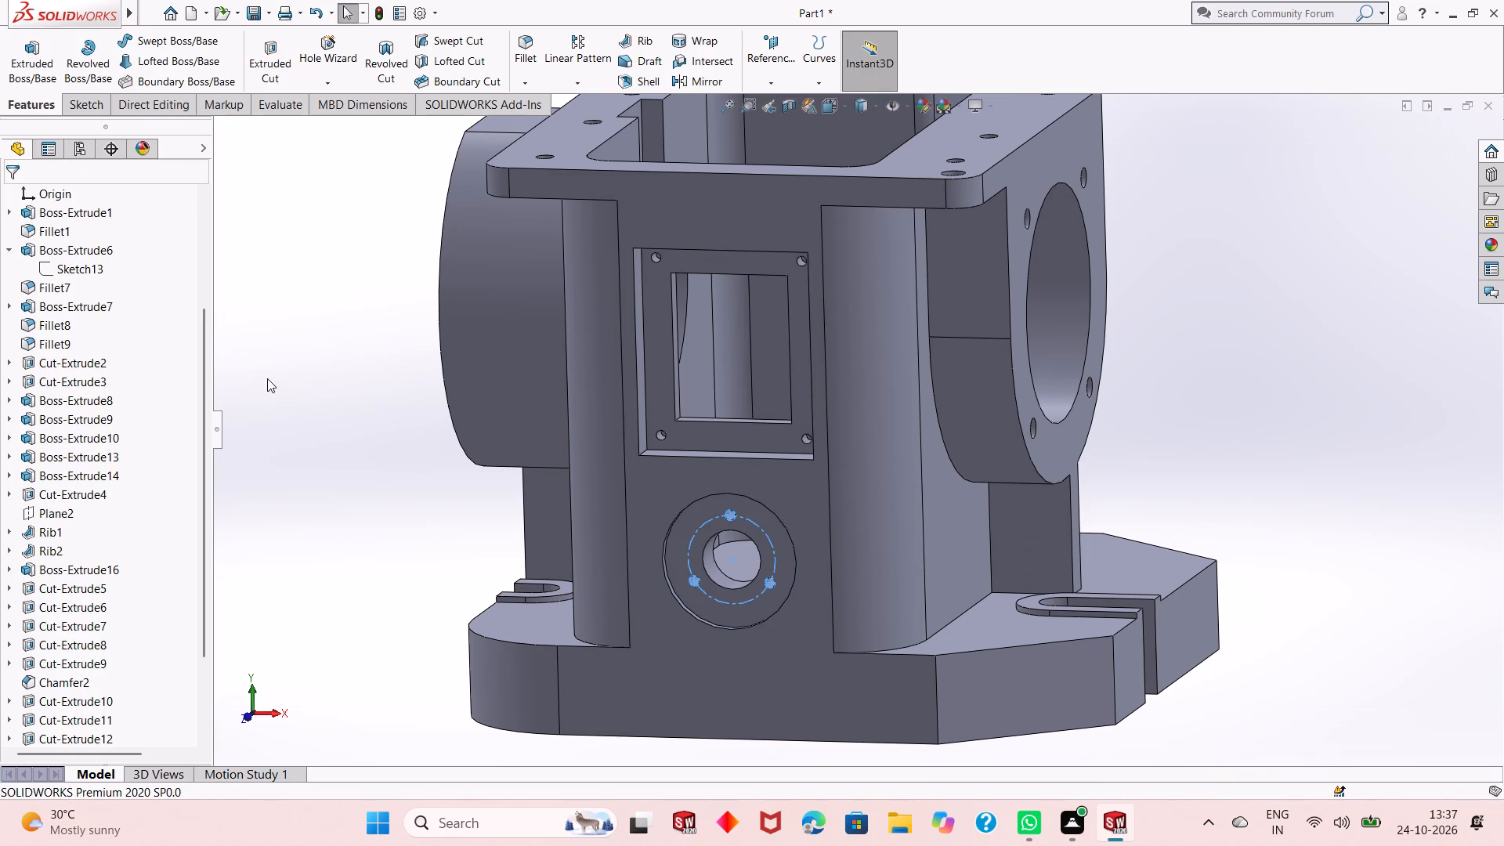
# Examine the new bolt holes around the recess bore and the whole housing from several sides, including the bored boss and open top.
pyautogui.scroll(1, 740, 574)
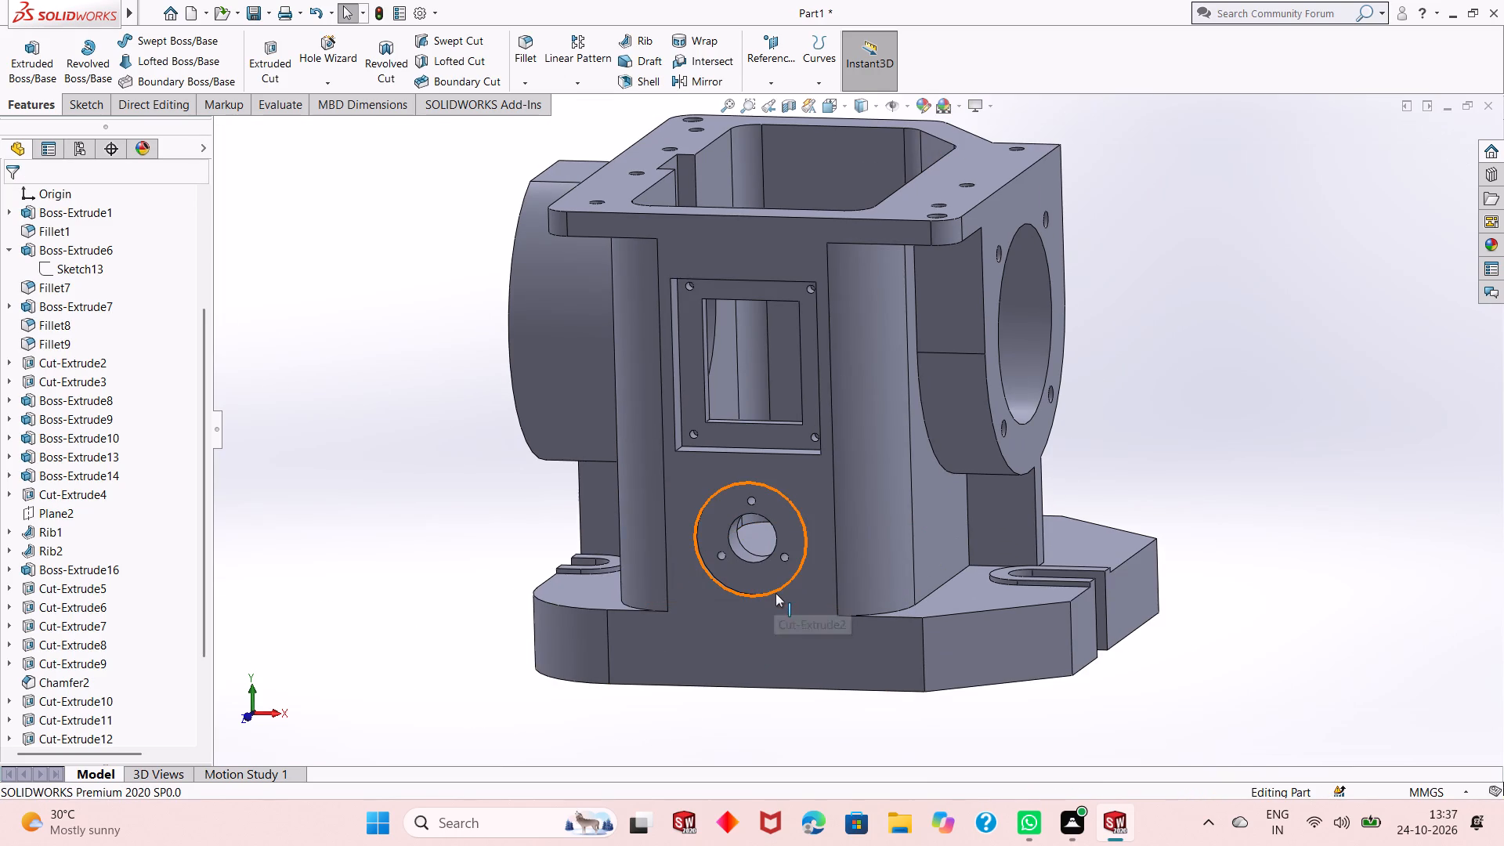
pyautogui.moveTo(775, 594); pyautogui.dragTo(778, 574, button='middle')
pyautogui.scroll(1, 788, 536)
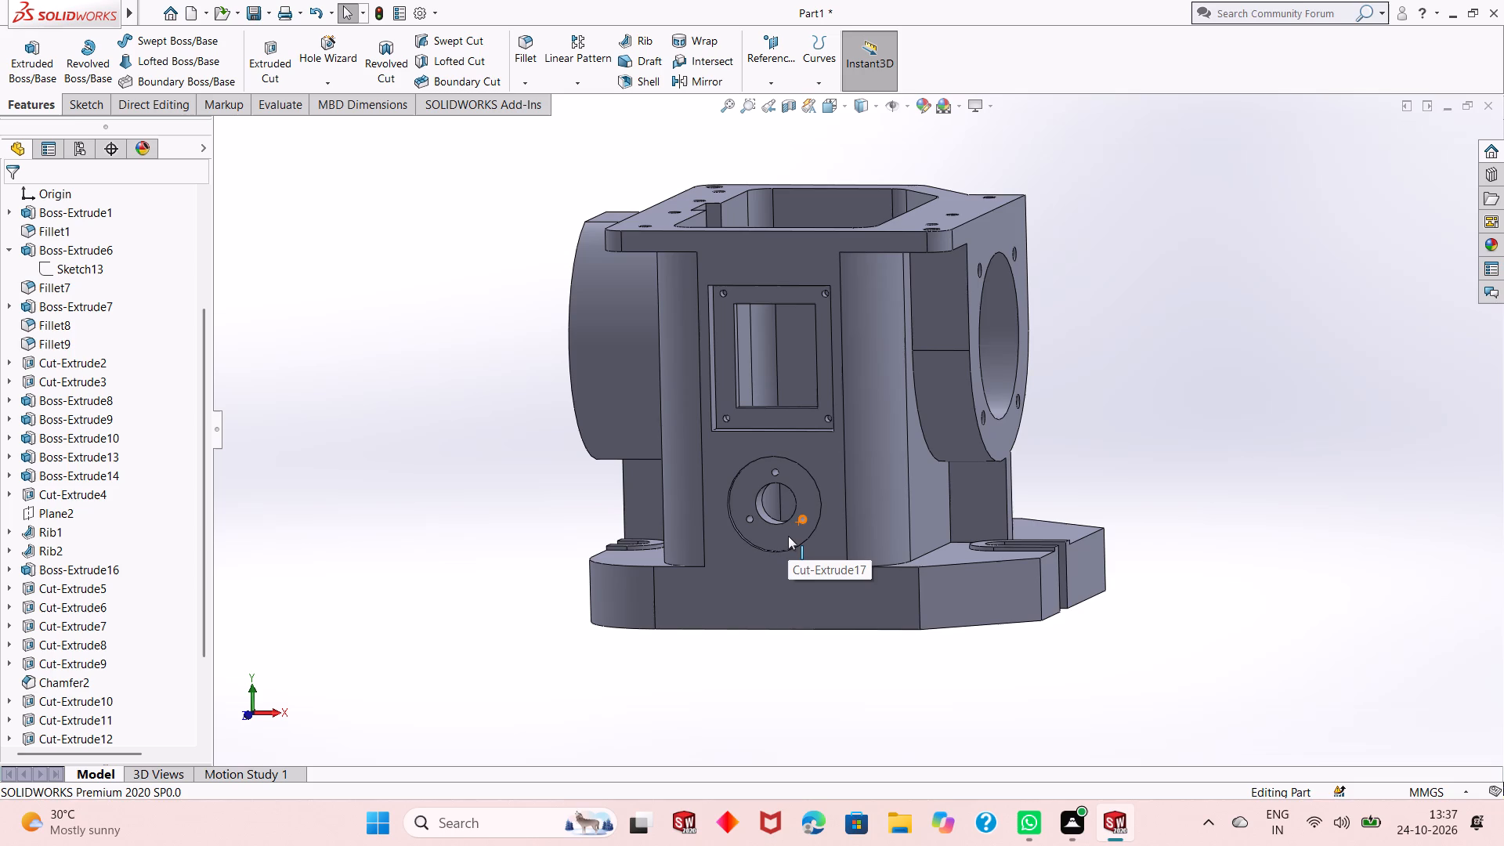
pyautogui.scroll(-2, 794, 305)
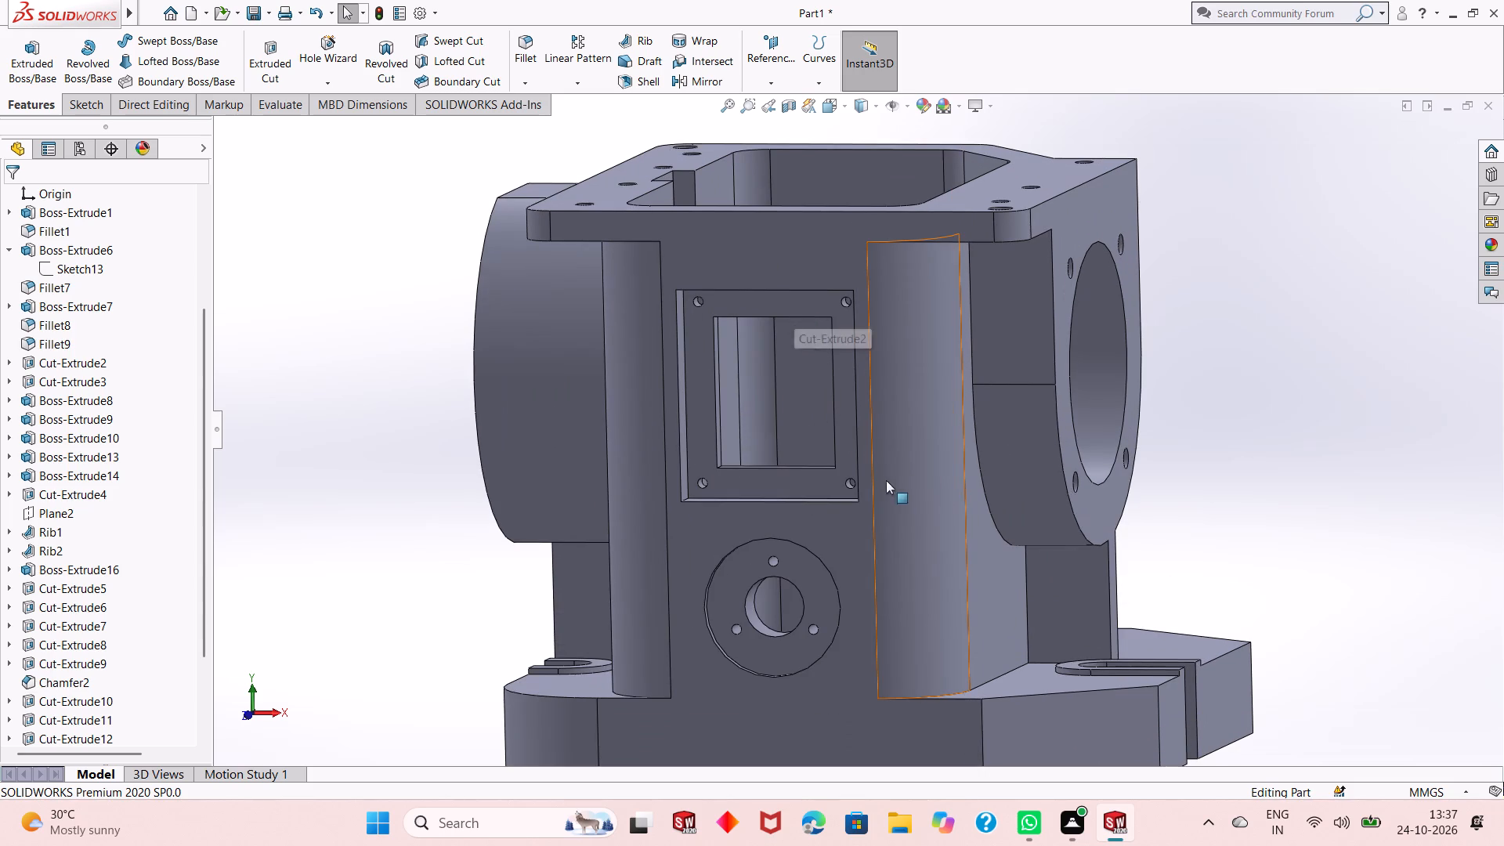
pyautogui.moveTo(886, 554); pyautogui.dragTo(1003, 526, button='middle')
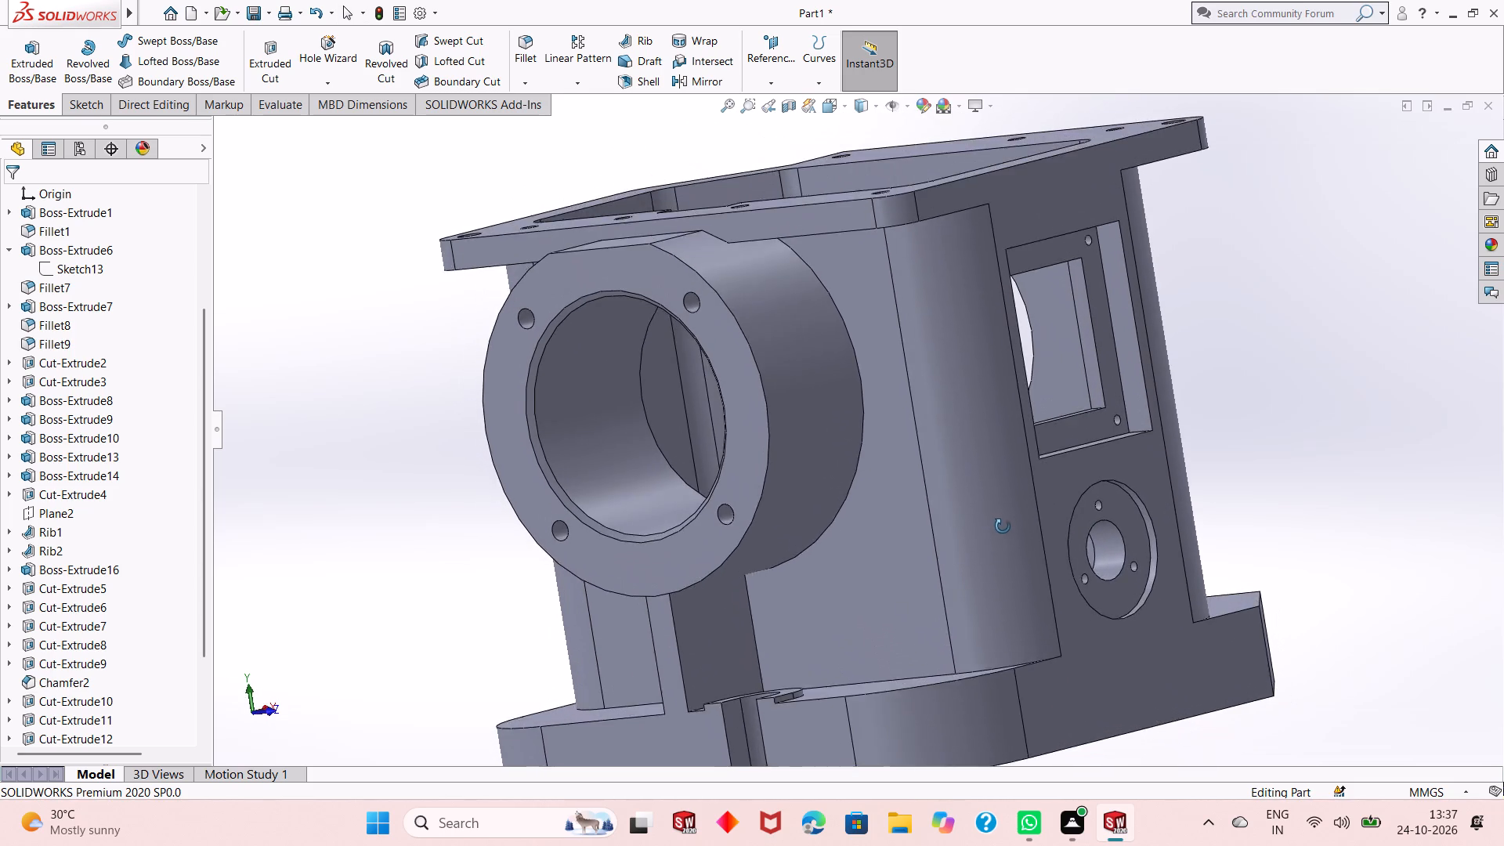
pyautogui.moveTo(1003, 526); pyautogui.dragTo(1005, 575, button='middle')
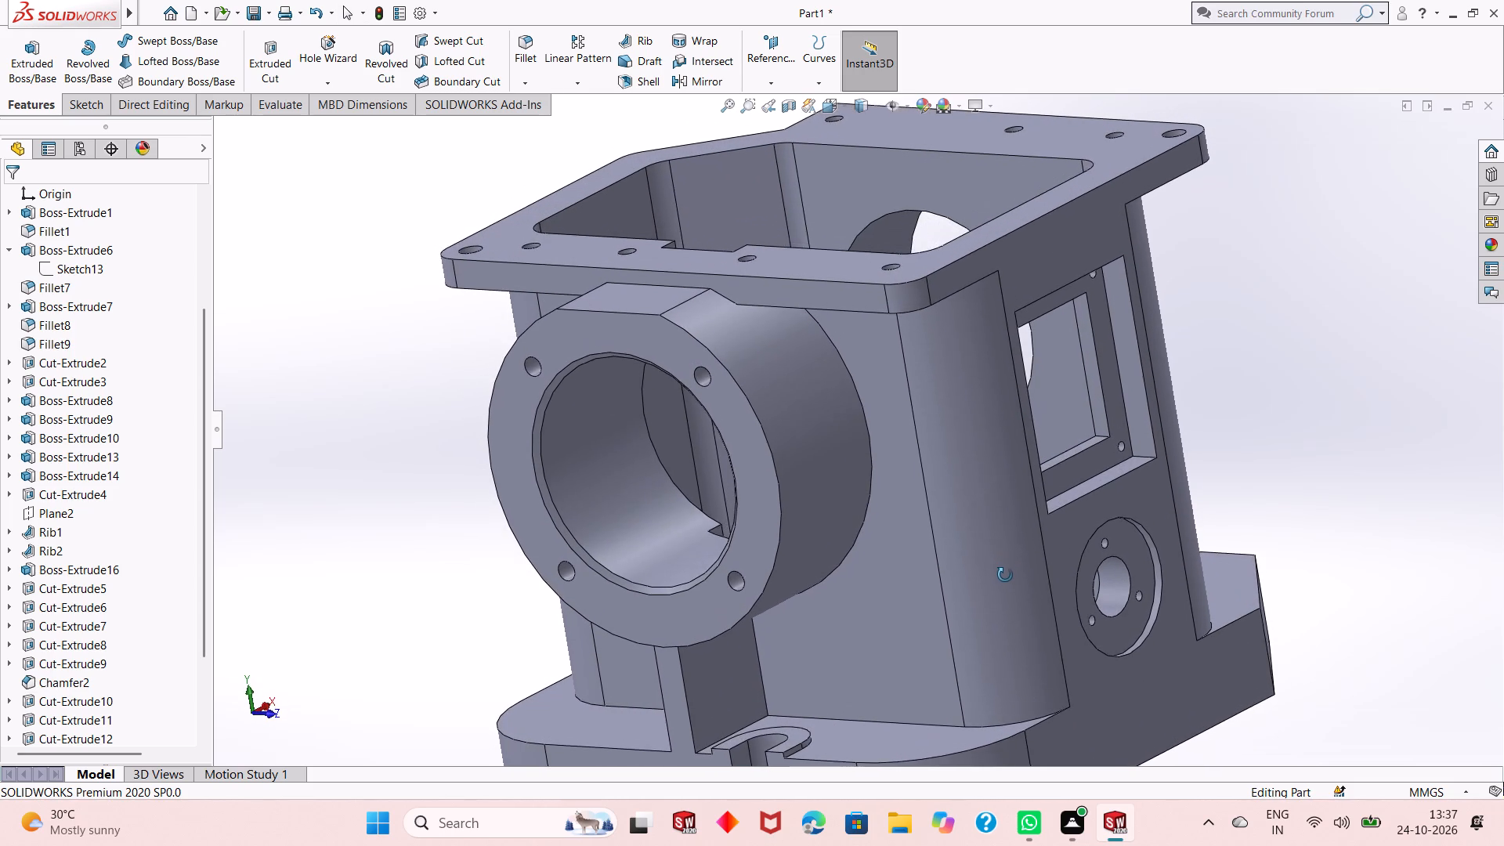
pyautogui.moveTo(1005, 575); pyautogui.dragTo(1042, 651, button='middle')
pyautogui.scroll(1, 901, 471)
pyautogui.moveTo(978, 598); pyautogui.dragTo(962, 495, button='middle')
pyautogui.scroll(2, 941, 532)
pyautogui.moveTo(931, 616); pyautogui.dragTo(975, 533, button='middle')
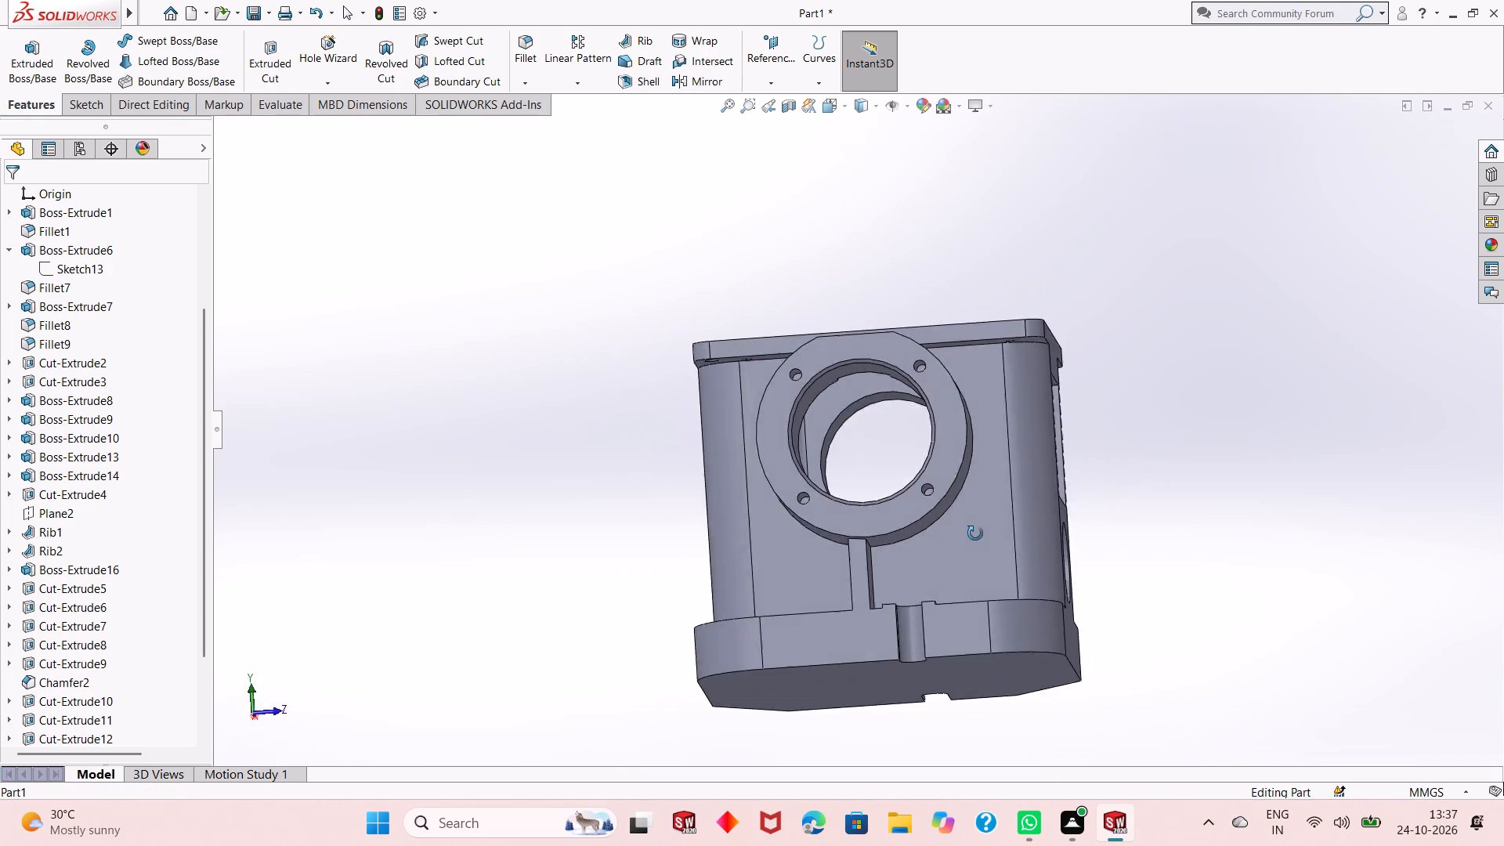
pyautogui.moveTo(975, 533); pyautogui.dragTo(1019, 515, button='middle')
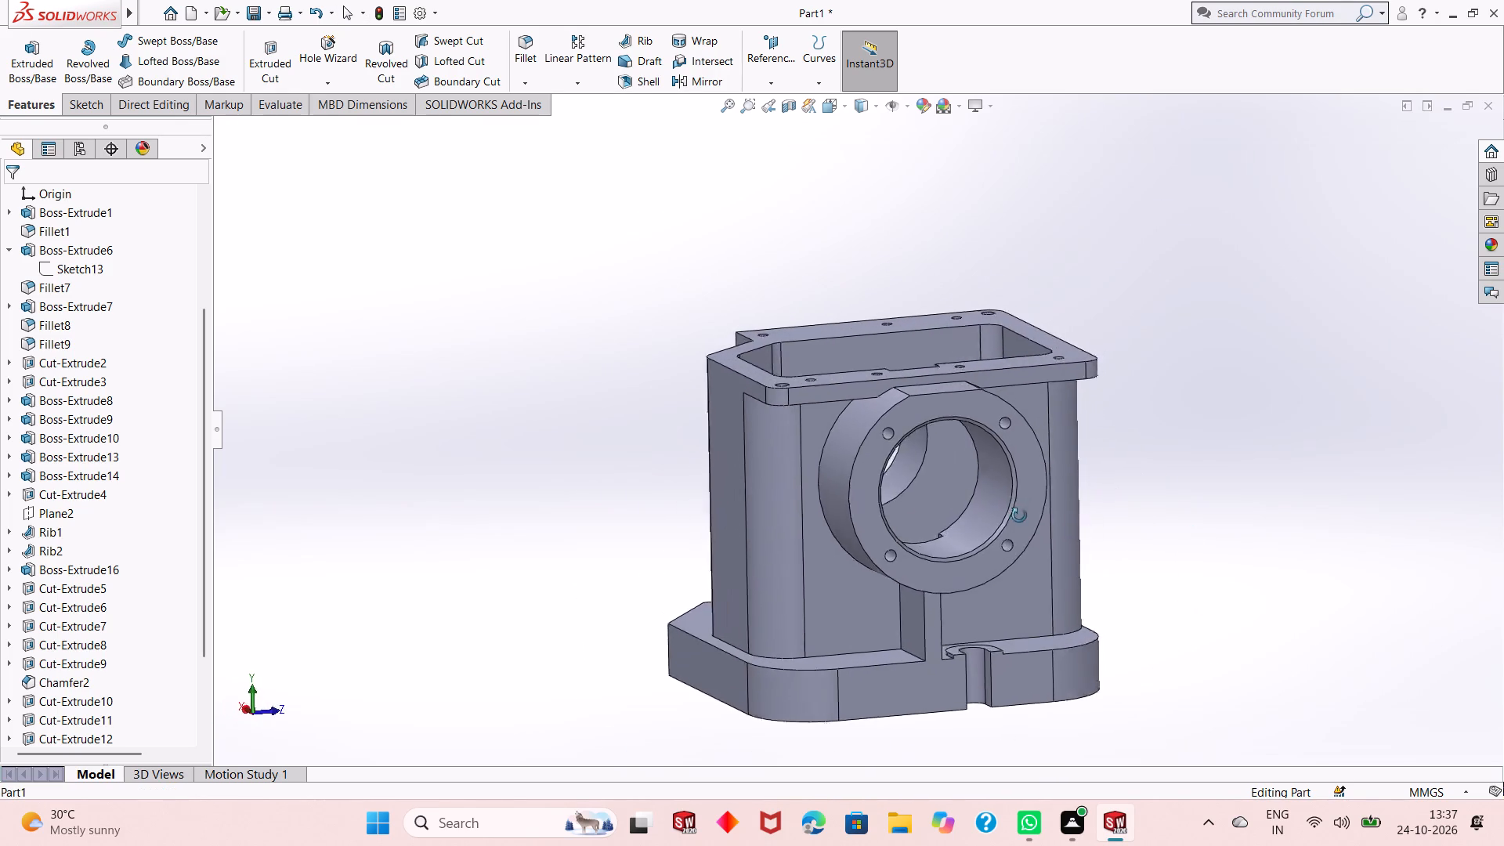
pyautogui.moveTo(1019, 515); pyautogui.dragTo(1047, 606, button='middle')
pyautogui.click(1150, 370)
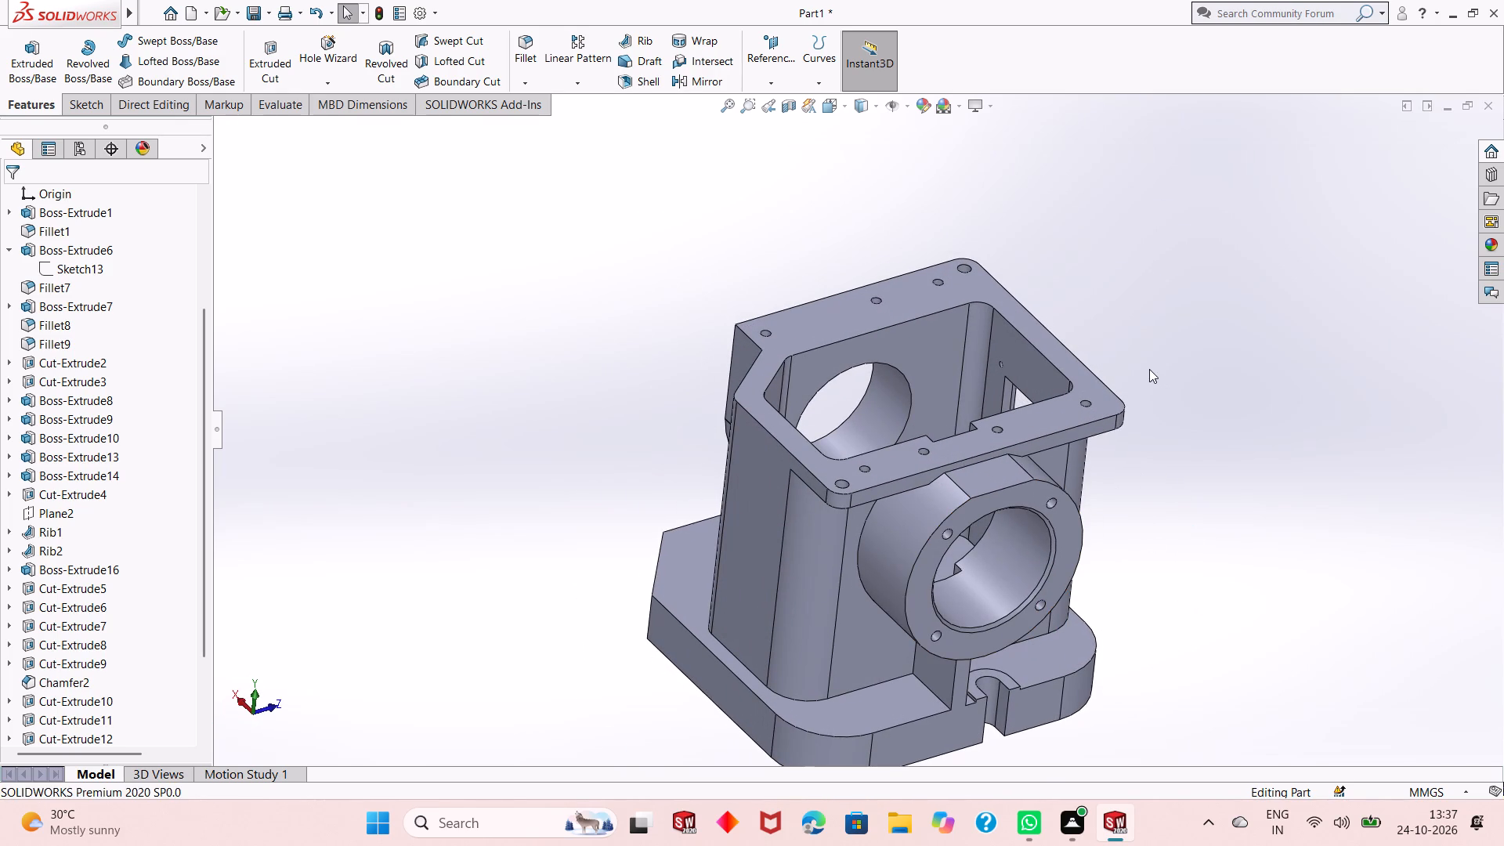
# Change the whole part's appearance colour to a medium-dark green, trying several green shades.
pyautogui.click(922, 99)
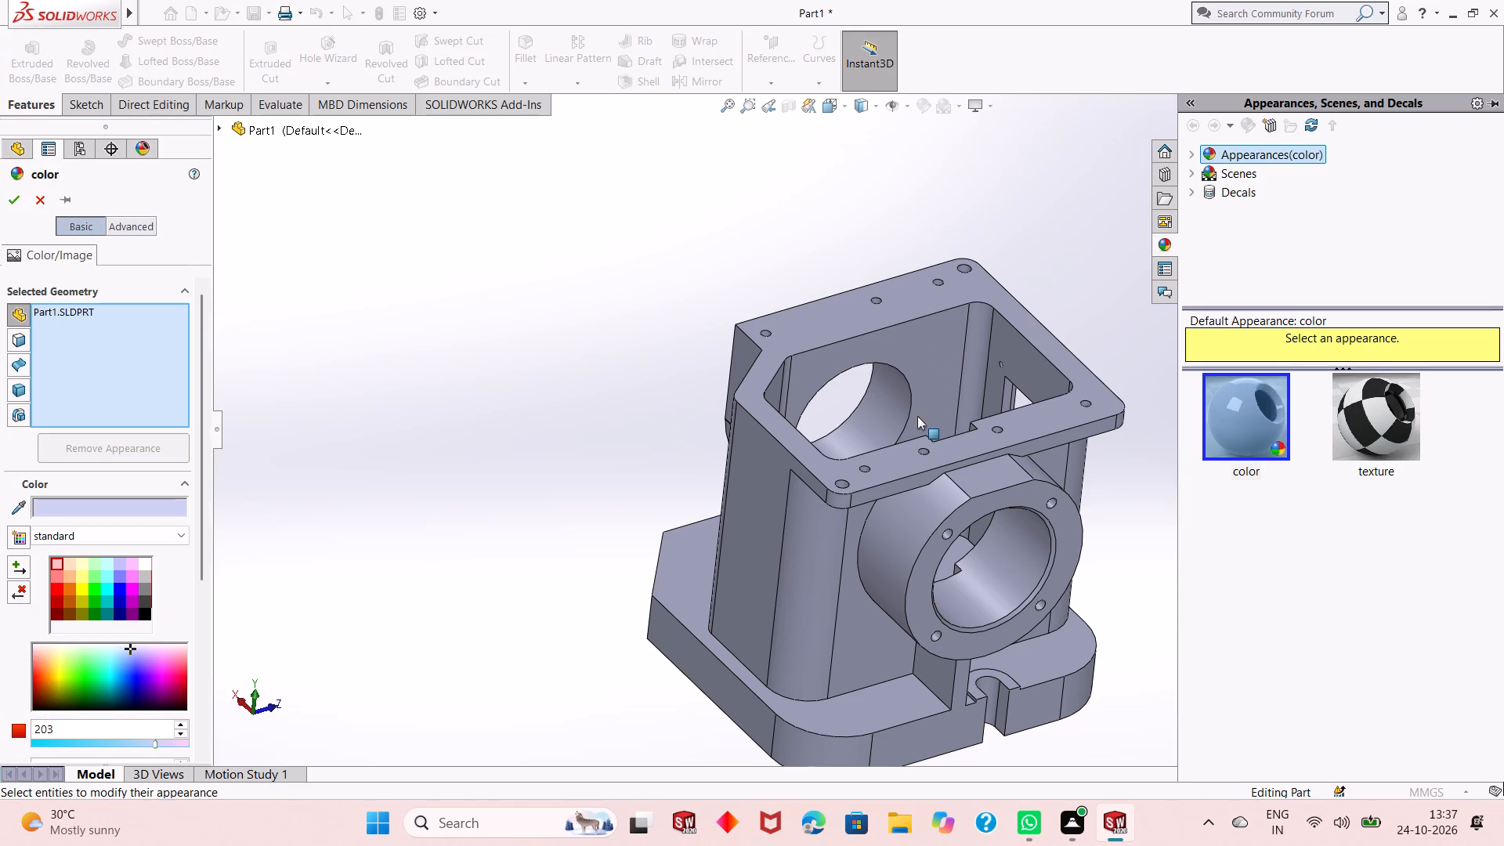
pyautogui.click(89, 609)
pyautogui.click(94, 596)
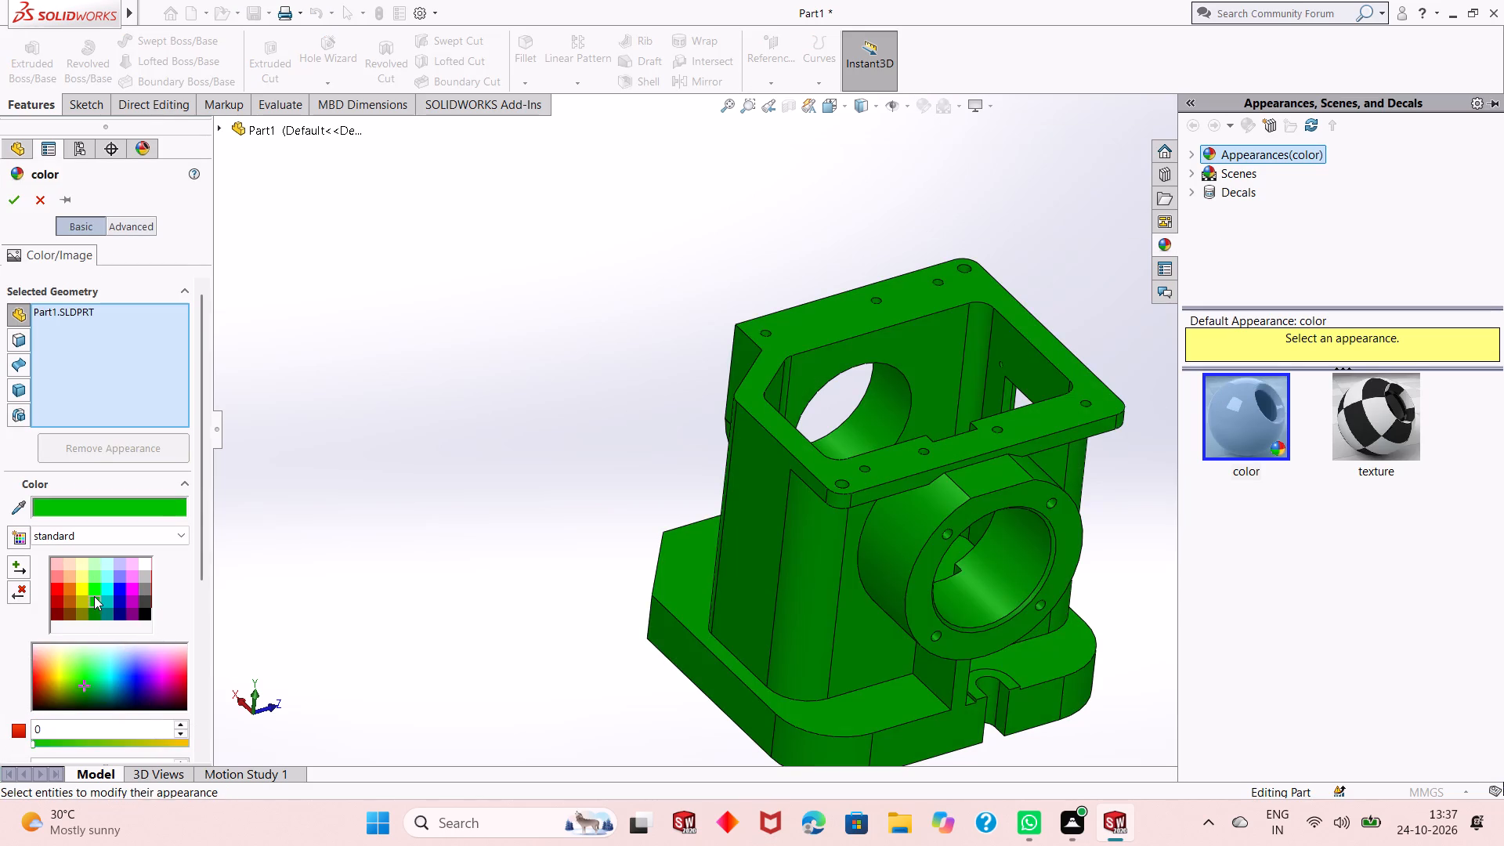
pyautogui.click(91, 585)
pyautogui.click(93, 587)
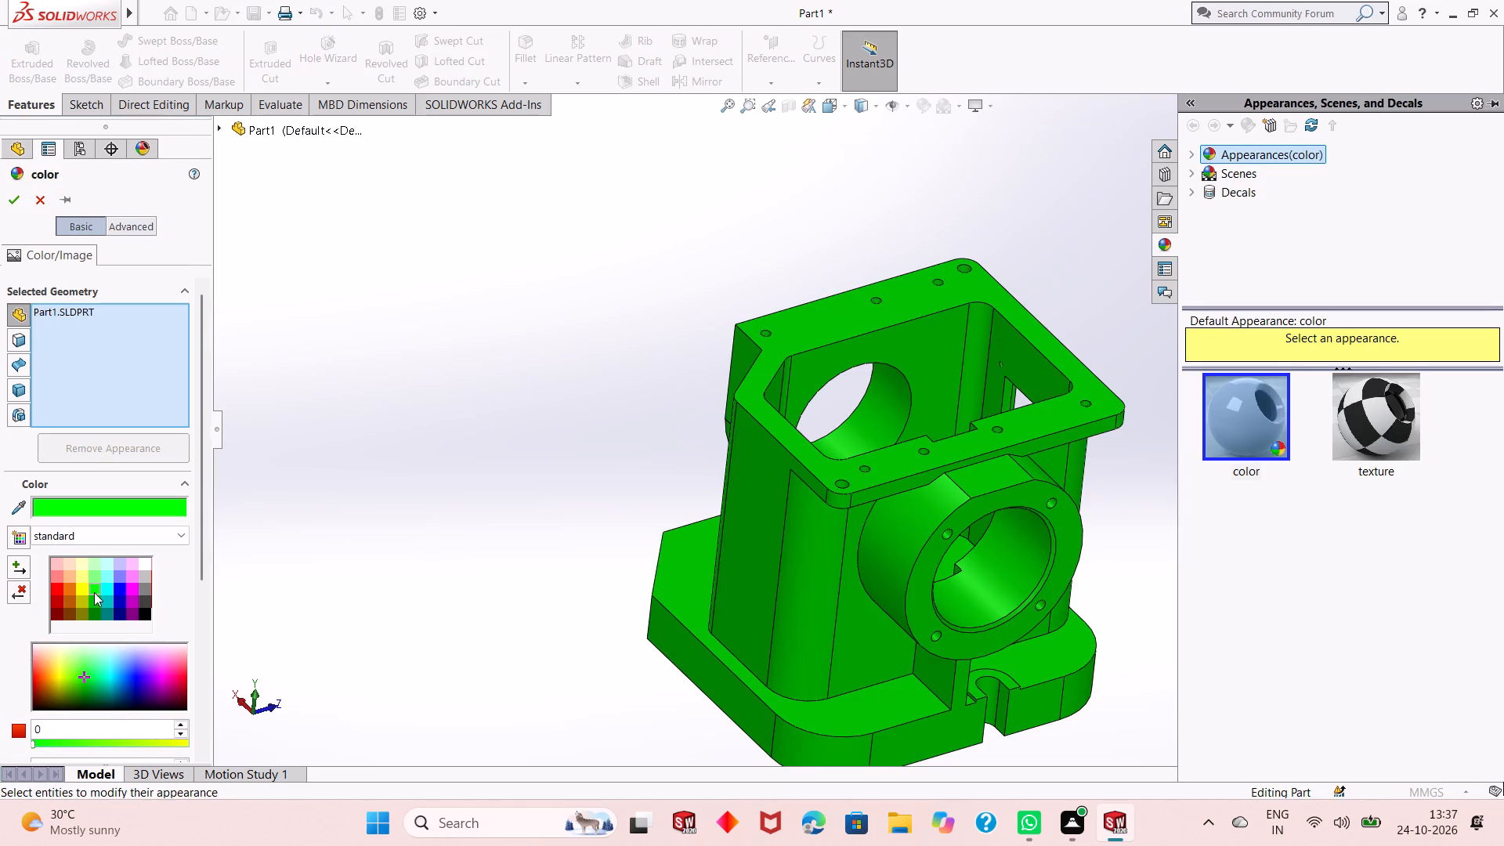
pyautogui.click(94, 593)
pyautogui.click(92, 601)
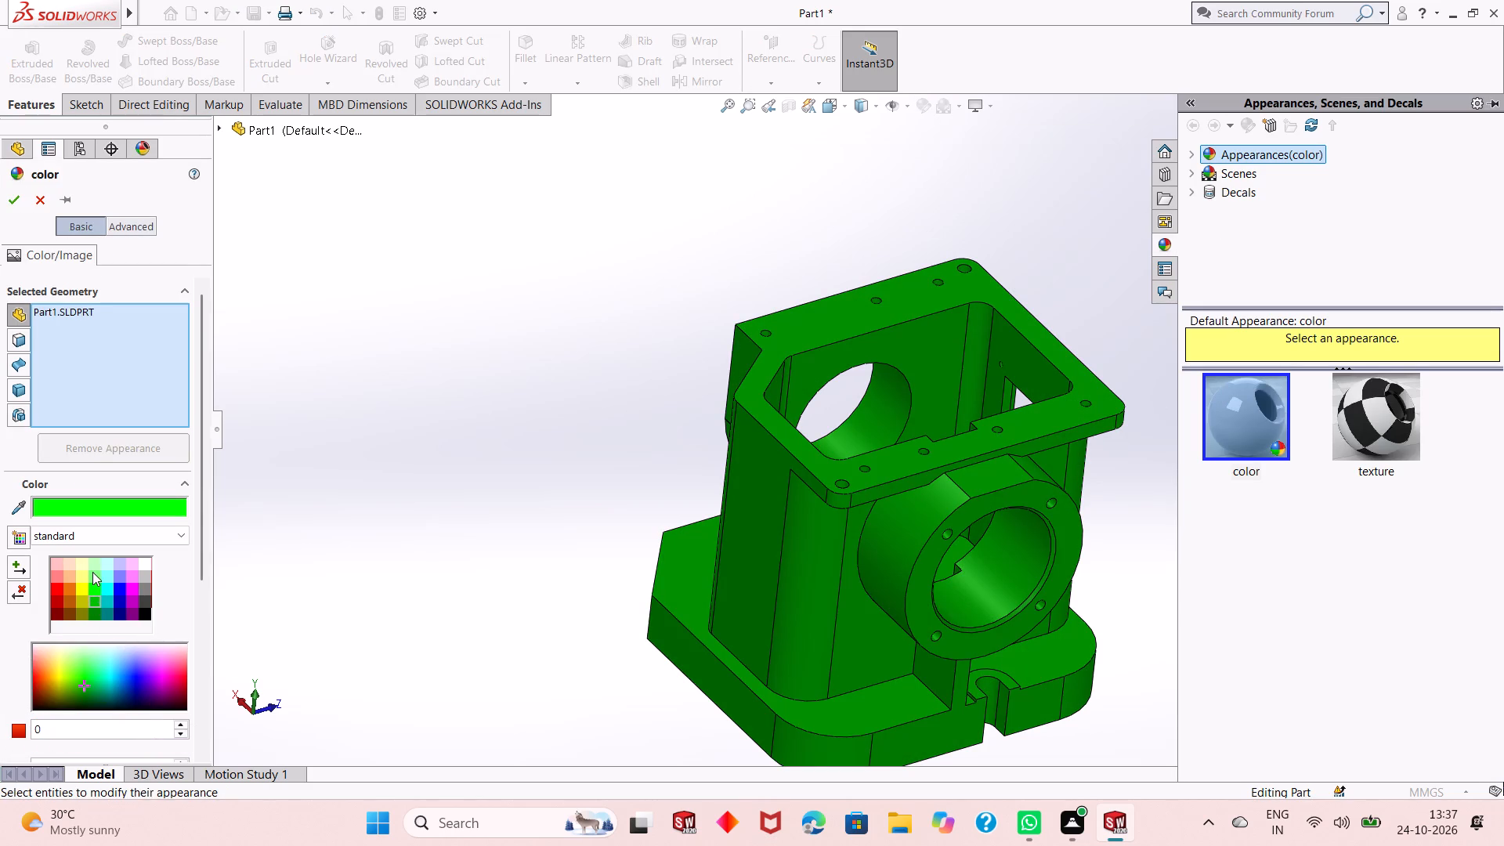
pyautogui.click(92, 569)
pyautogui.click(91, 678)
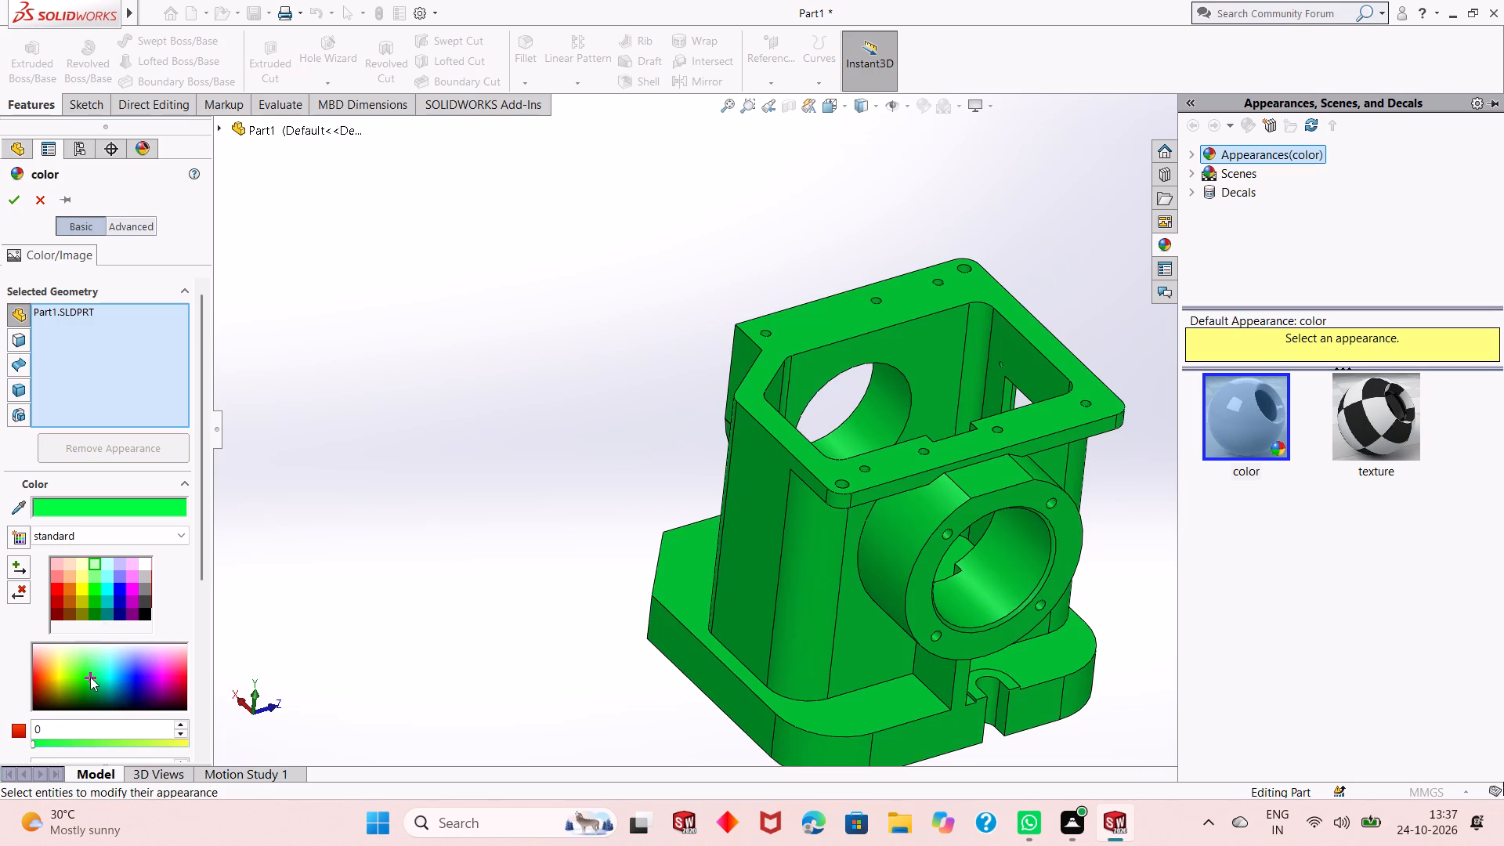
pyautogui.click(93, 672)
pyautogui.click(100, 682)
pyautogui.click(102, 680)
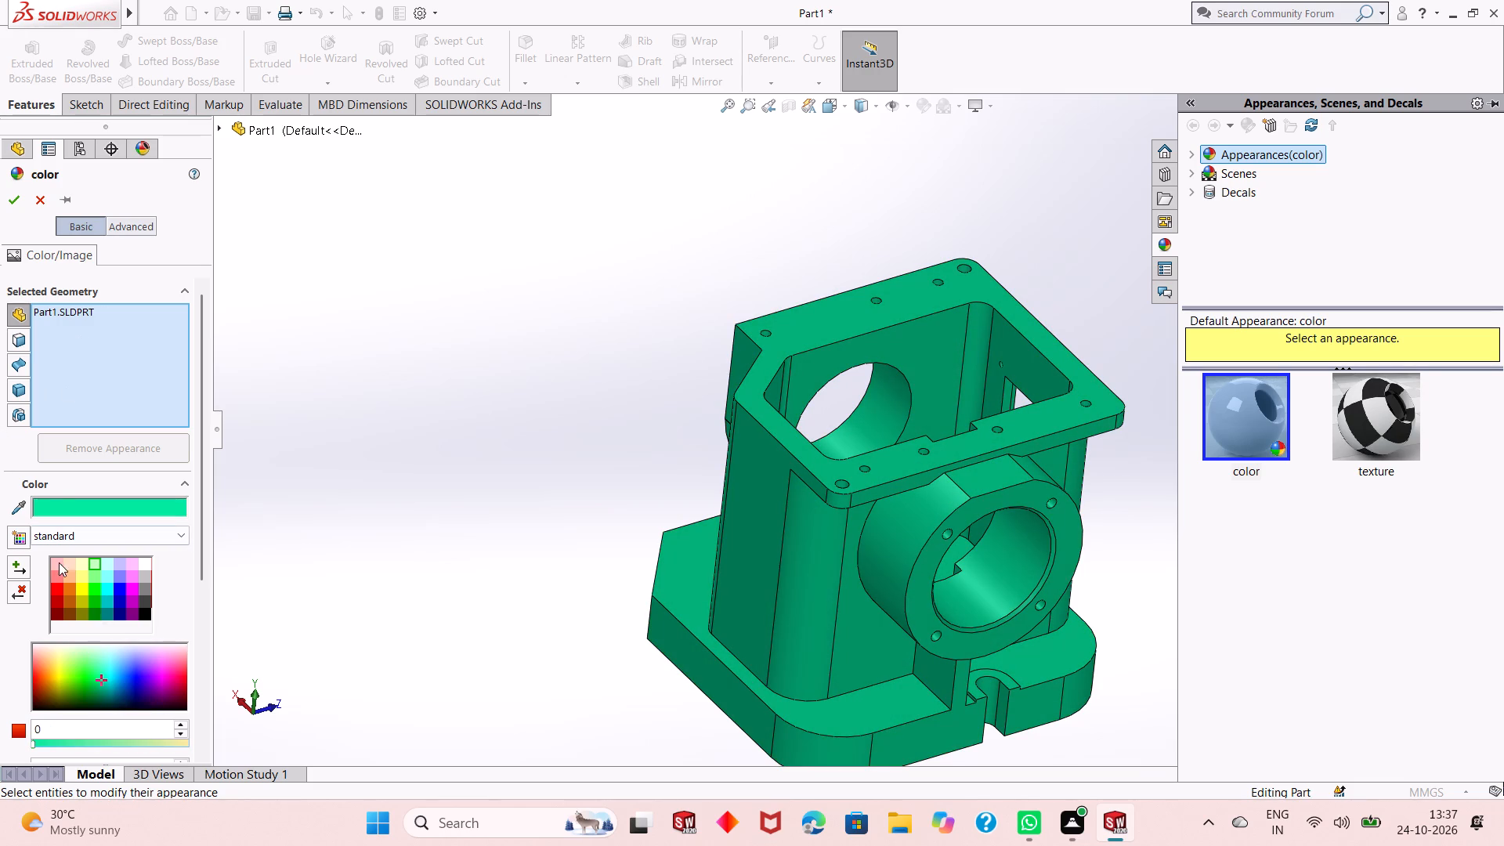
pyautogui.click(86, 671)
pyautogui.click(93, 688)
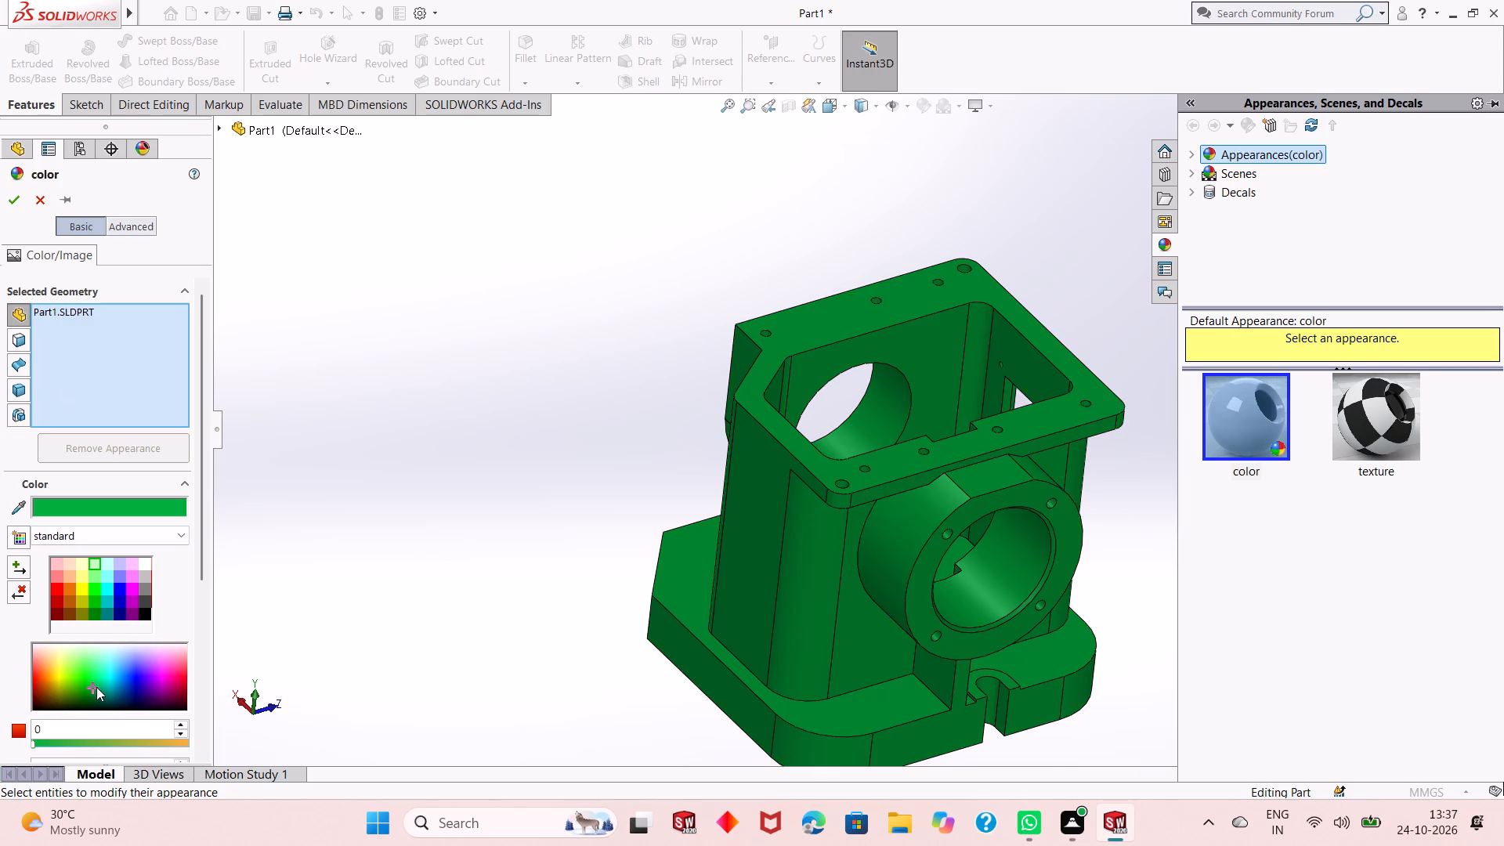
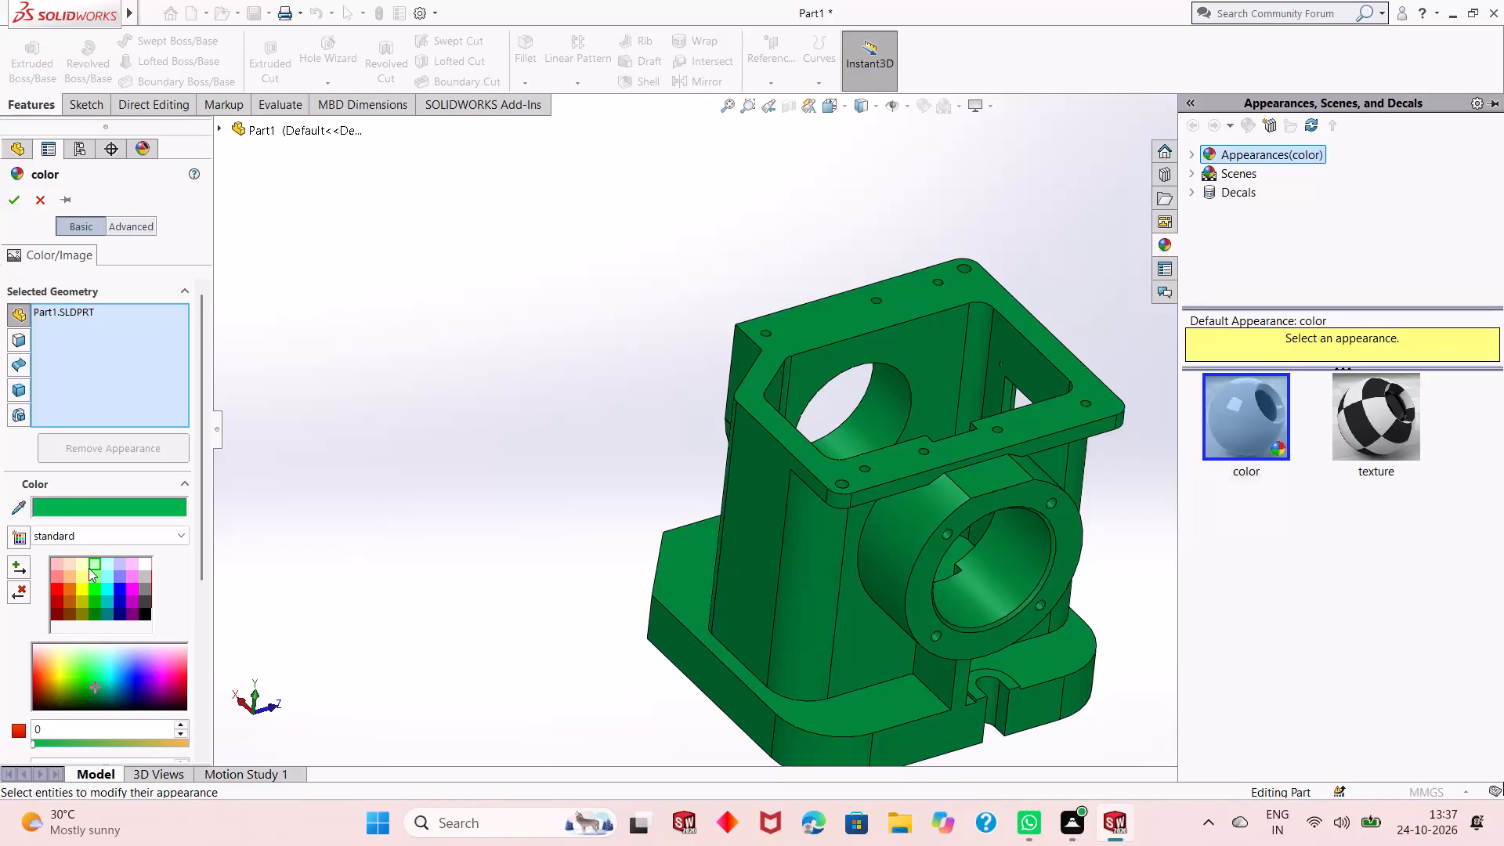
# Accept the green colour for the whole part.
pyautogui.click(20, 201)
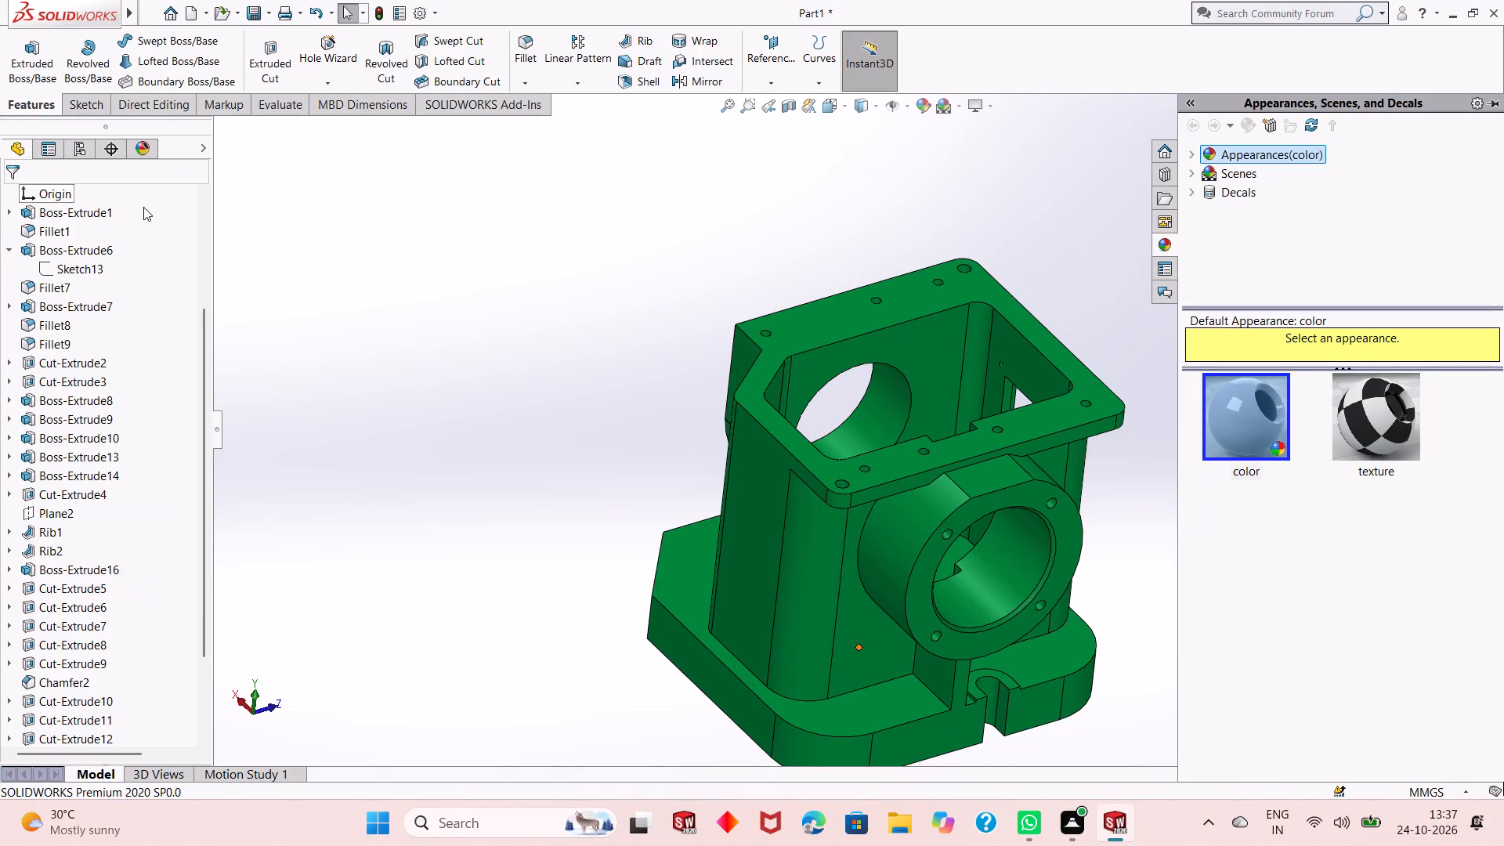
# Examine the green housing from several angles, including its top flange, interior openings and round side boss.
pyautogui.click(562, 360)
pyautogui.scroll(1, 1151, 621)
pyautogui.moveTo(1151, 621); pyautogui.dragTo(1135, 567, button='middle')
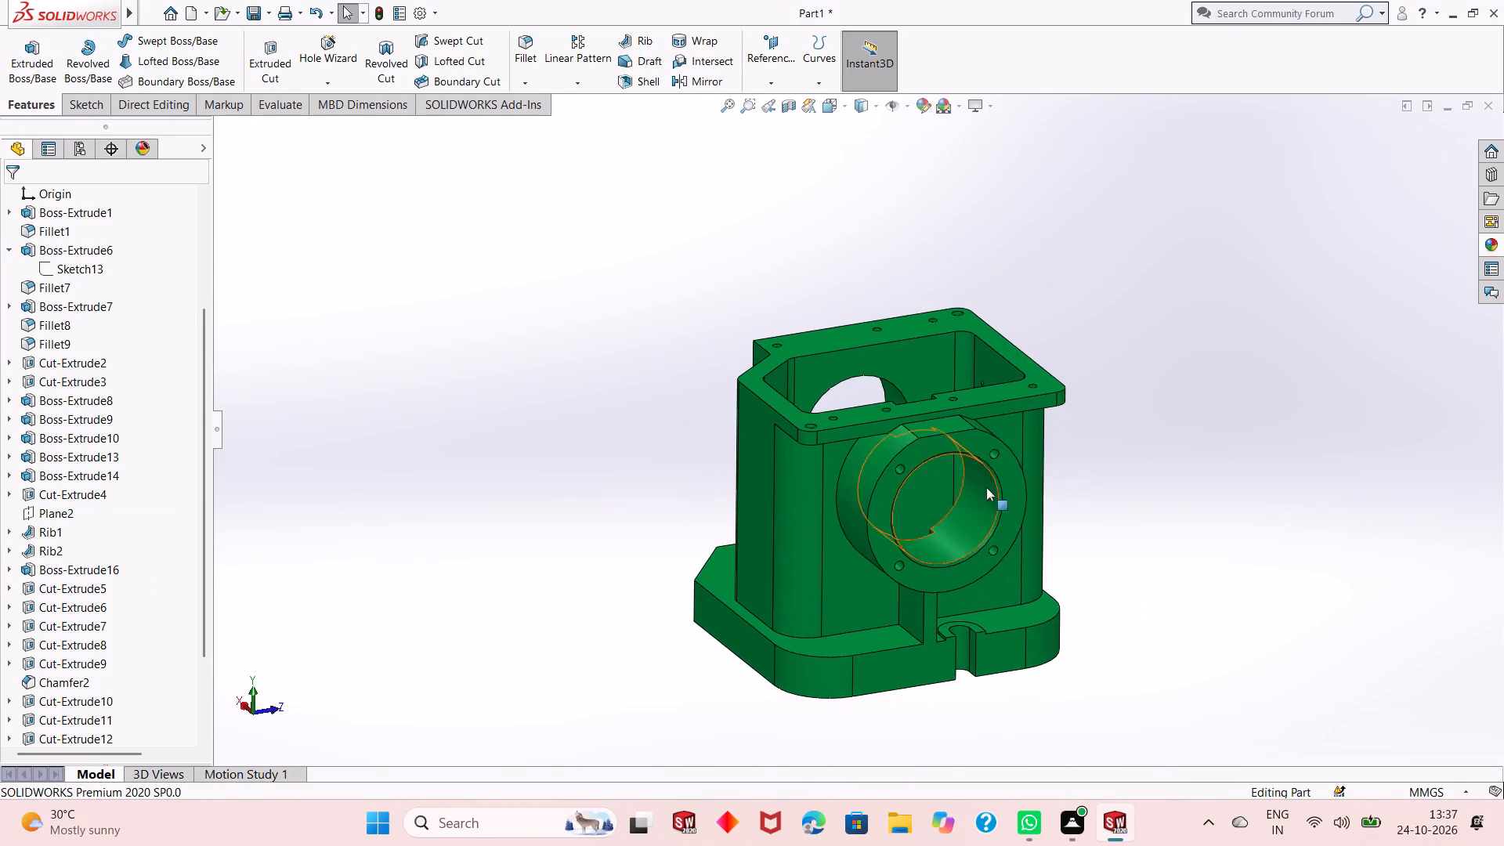
pyautogui.scroll(-3, 980, 463)
pyautogui.moveTo(881, 445); pyautogui.dragTo(884, 472, button='middle')
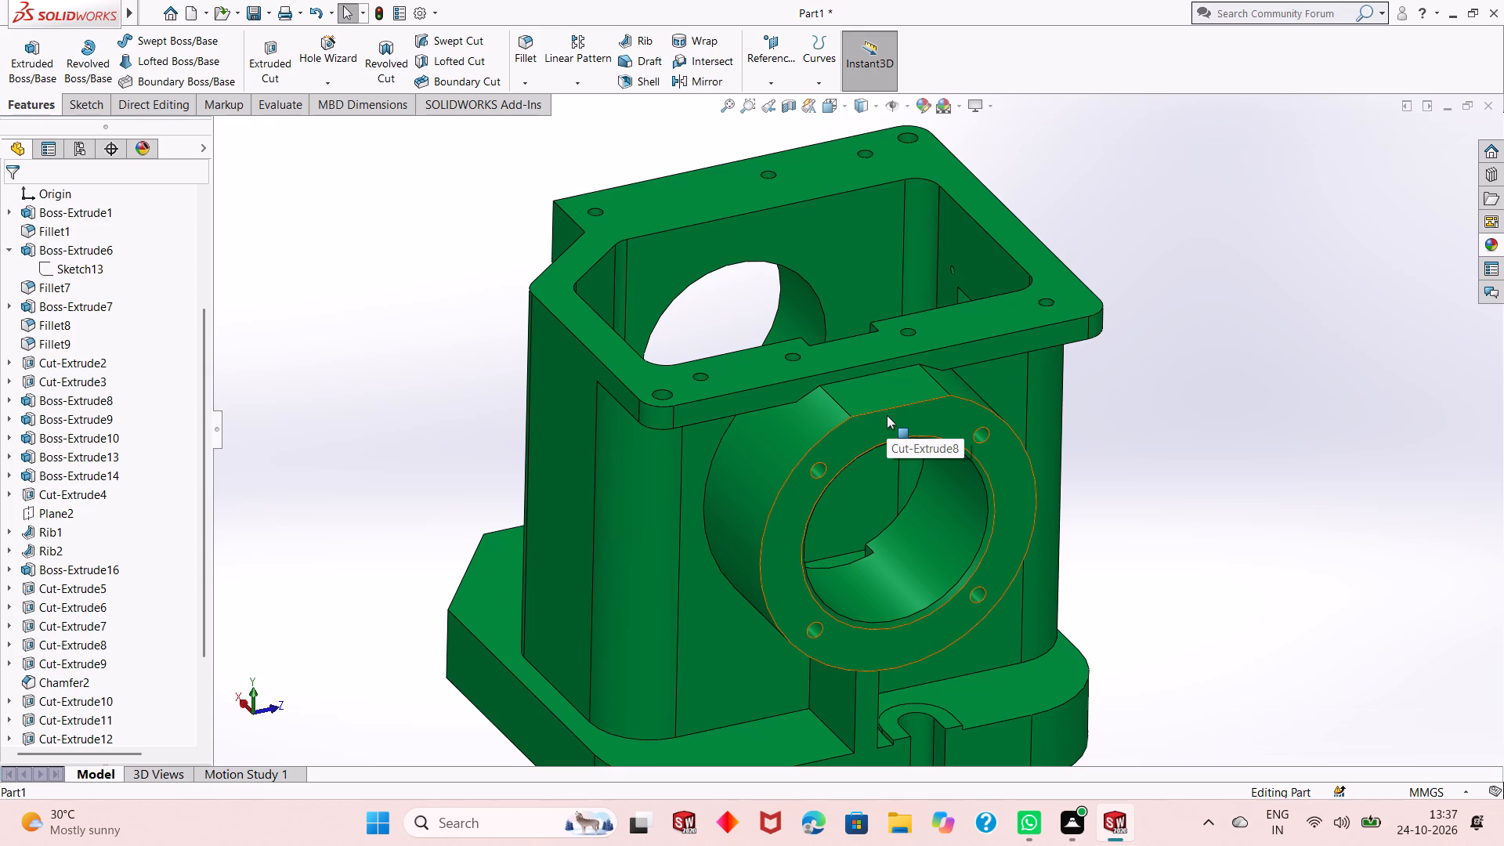
pyautogui.moveTo(830, 445); pyautogui.dragTo(824, 559, button='middle')
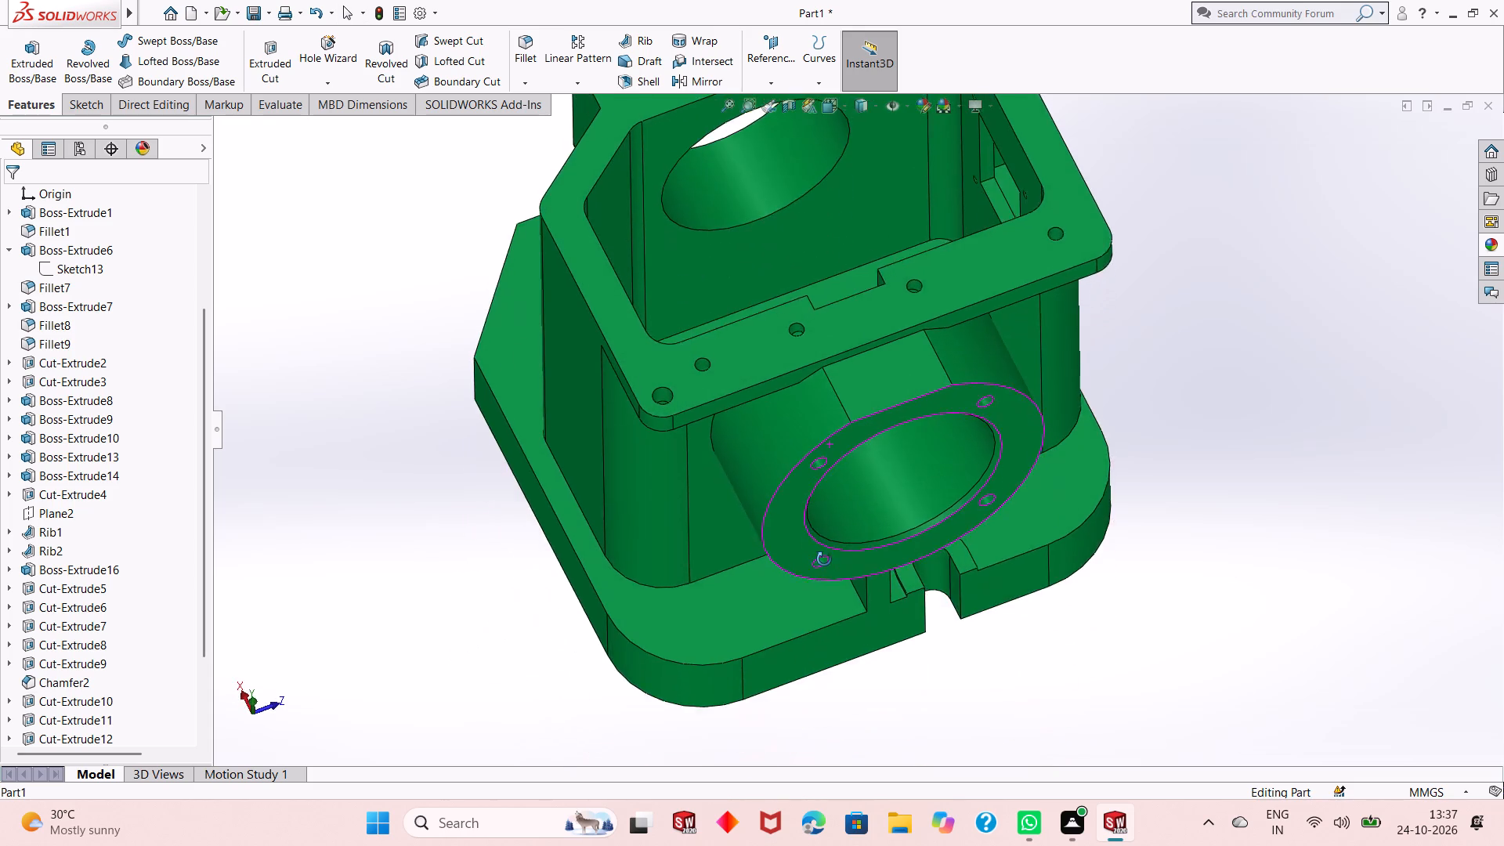
pyautogui.moveTo(824, 559); pyautogui.dragTo(936, 634, button='middle')
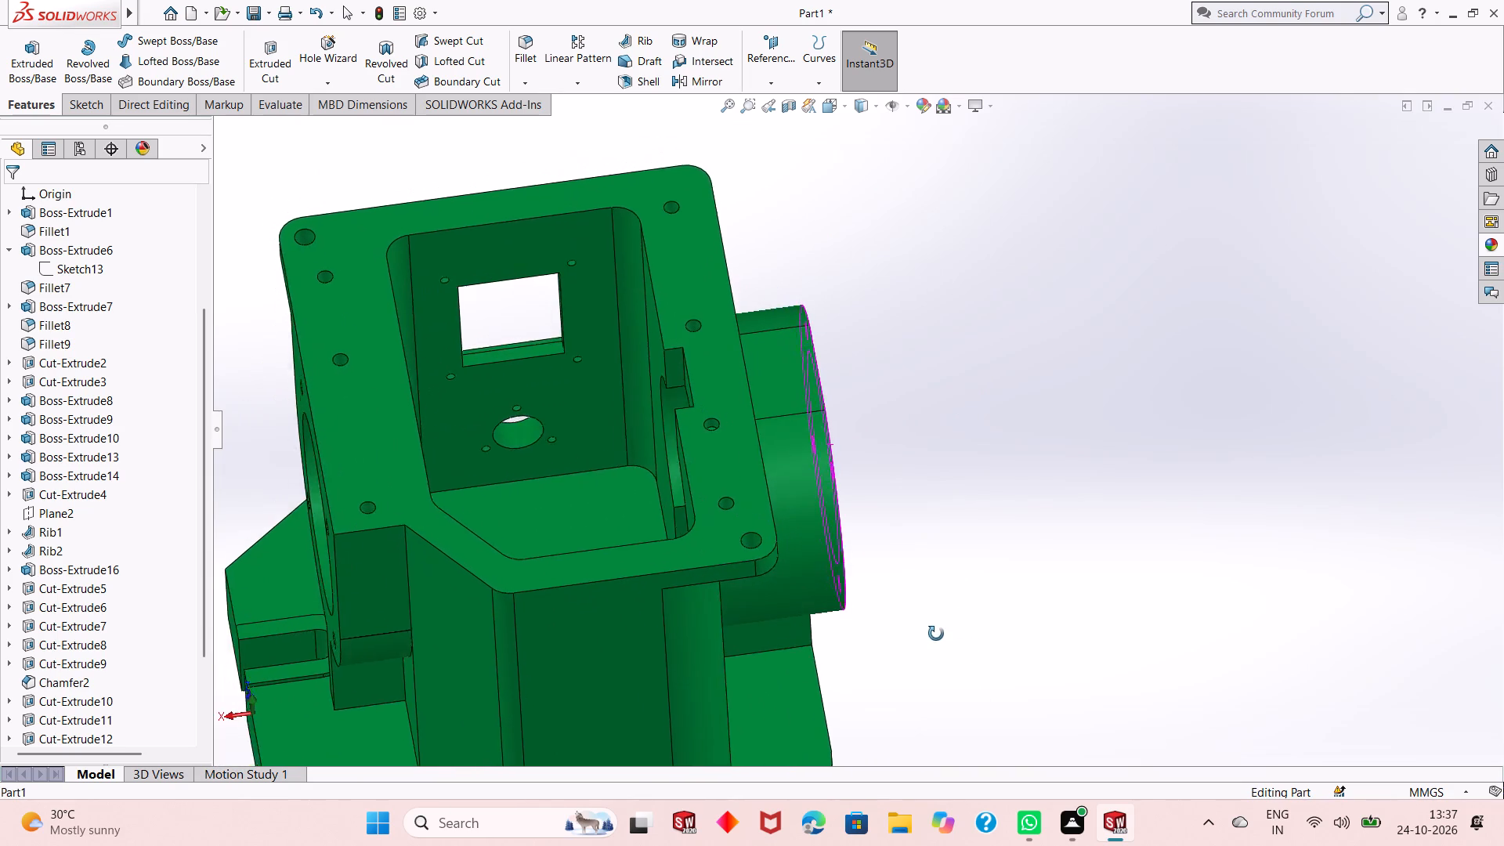
pyautogui.moveTo(936, 634); pyautogui.dragTo(926, 594, button='middle')
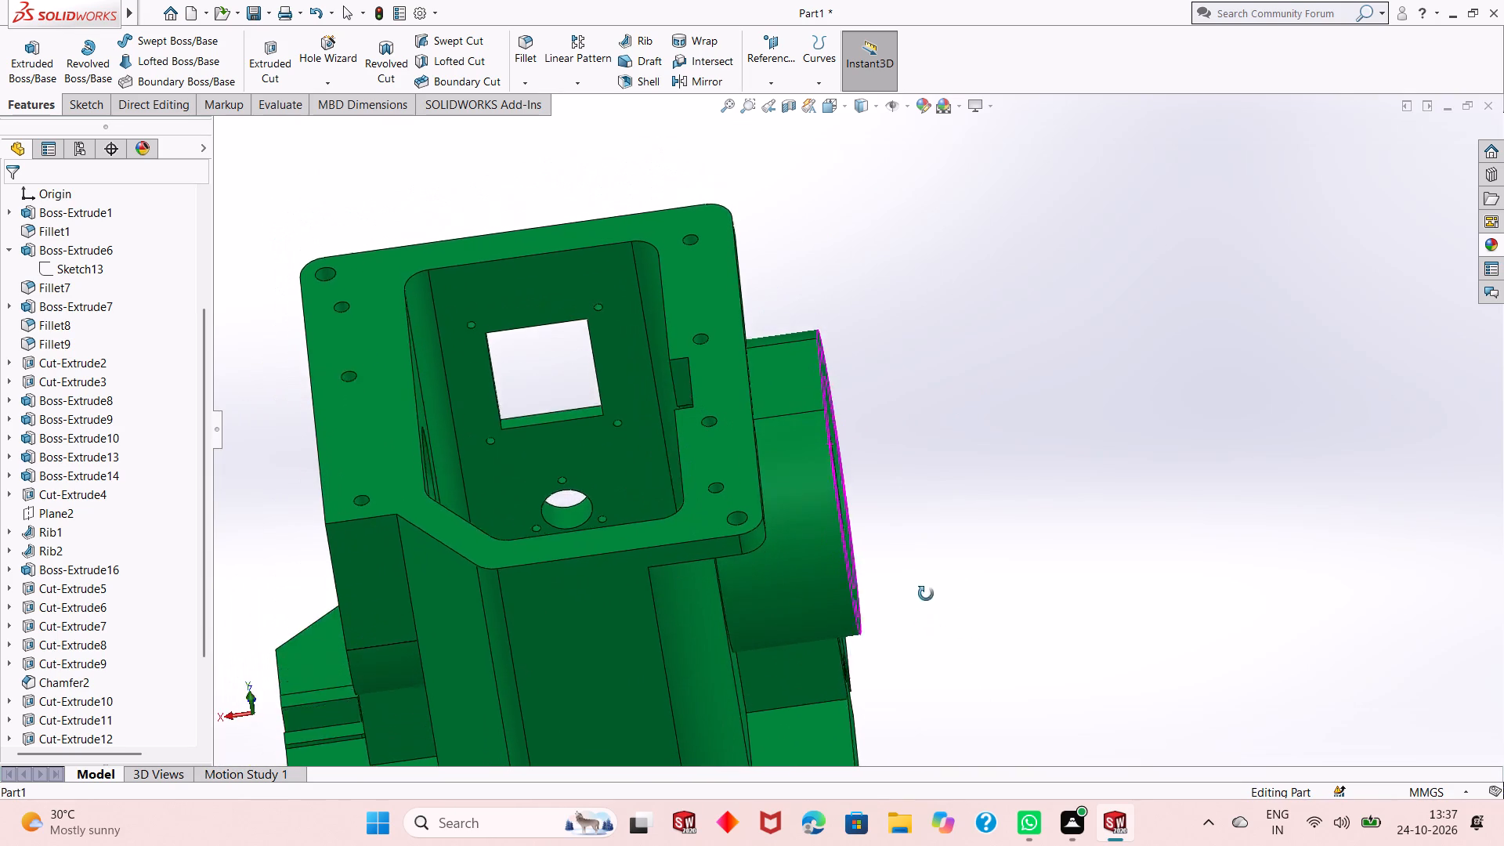
pyautogui.moveTo(926, 594); pyautogui.dragTo(882, 493, button='middle')
pyautogui.scroll(2, 756, 554)
pyautogui.moveTo(842, 584); pyautogui.dragTo(788, 521, button='middle')
pyautogui.moveTo(783, 530); pyautogui.dragTo(786, 656, button='middle')
pyautogui.middleClick(787, 657)
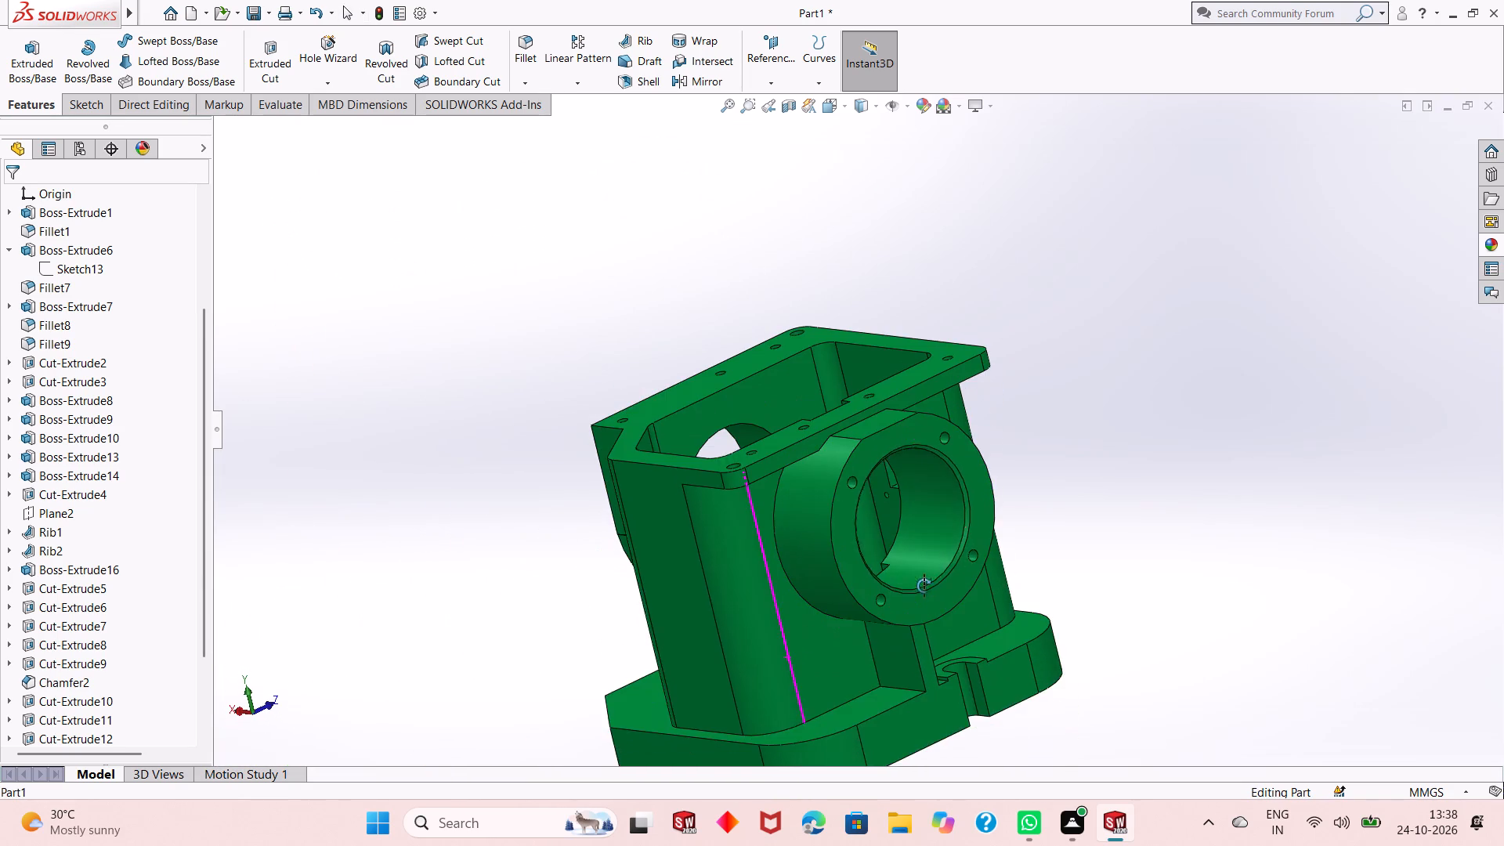
pyautogui.scroll(-4, 979, 494)
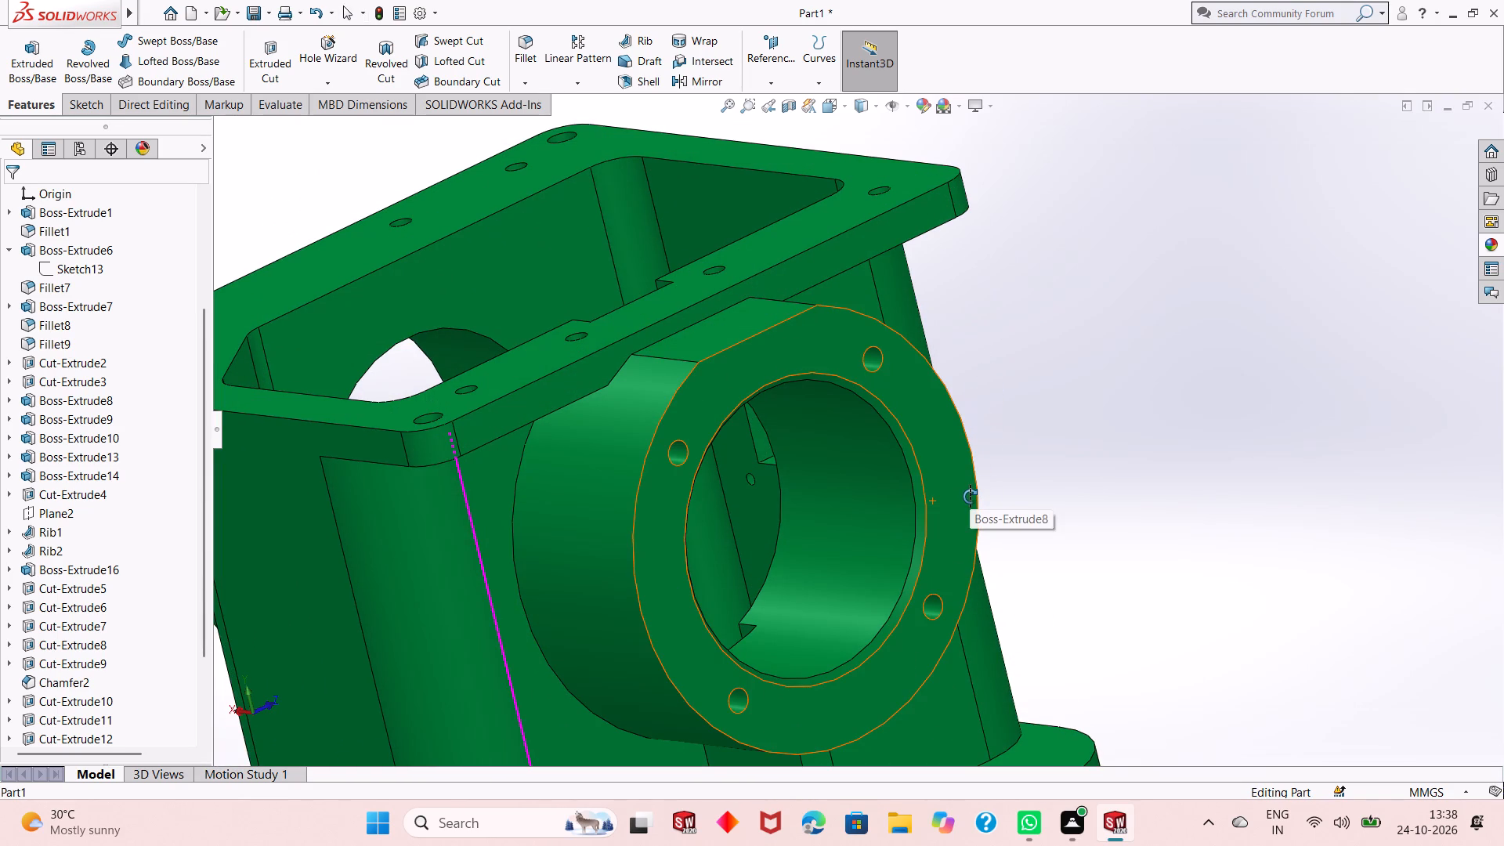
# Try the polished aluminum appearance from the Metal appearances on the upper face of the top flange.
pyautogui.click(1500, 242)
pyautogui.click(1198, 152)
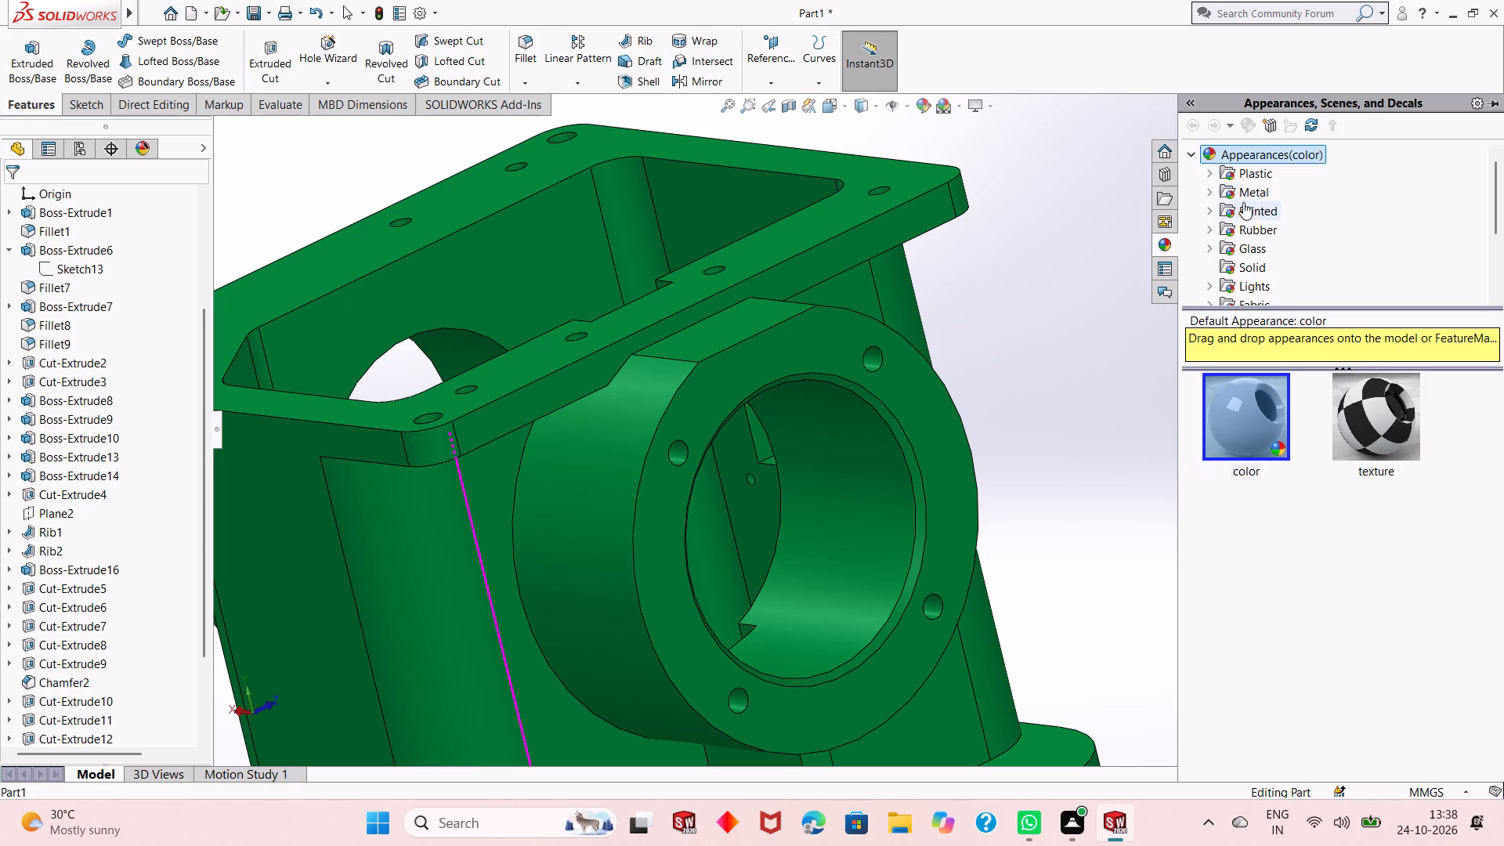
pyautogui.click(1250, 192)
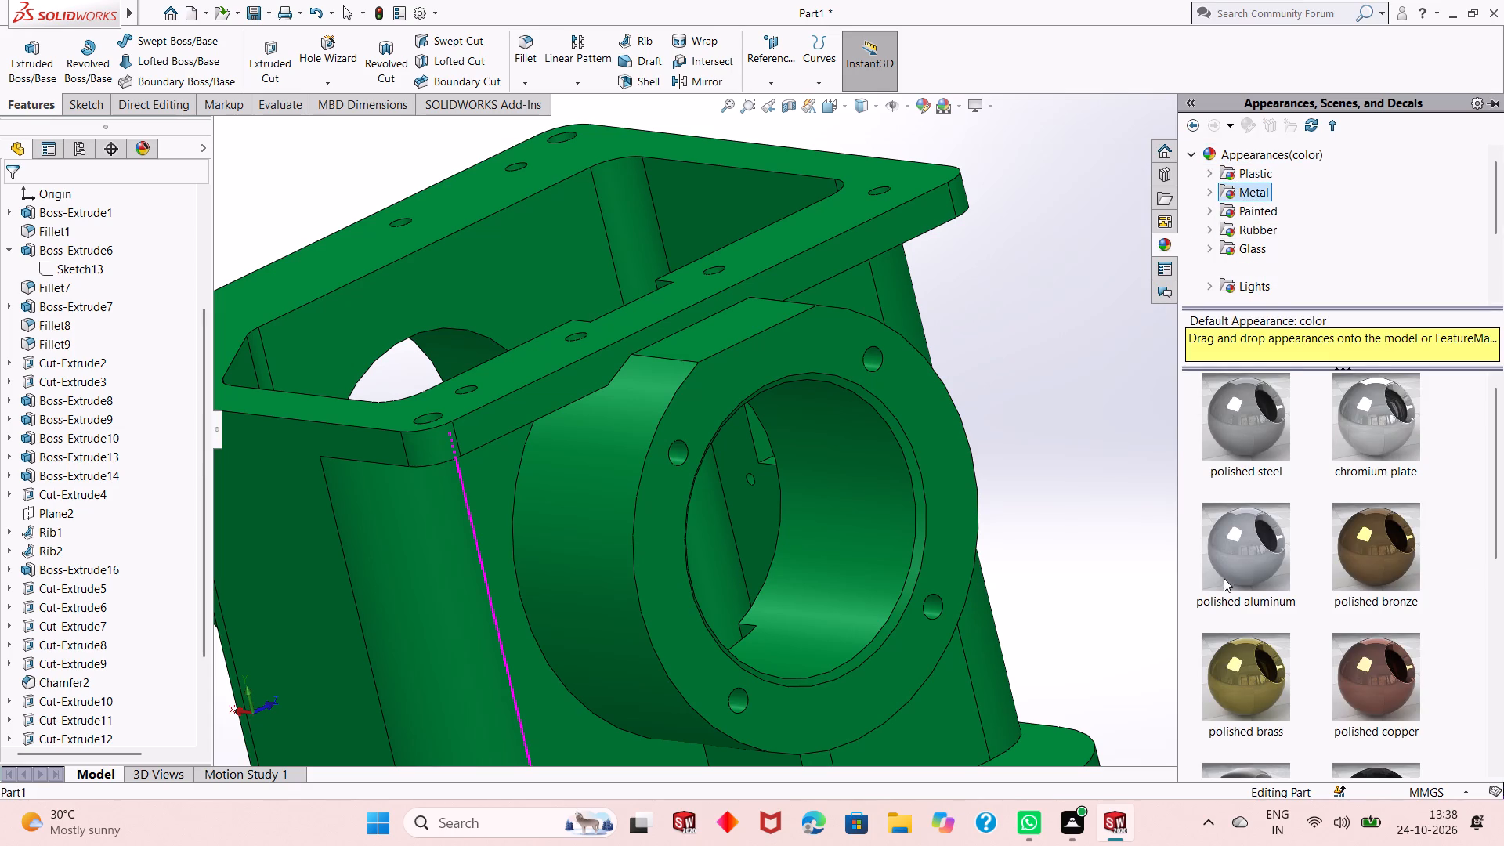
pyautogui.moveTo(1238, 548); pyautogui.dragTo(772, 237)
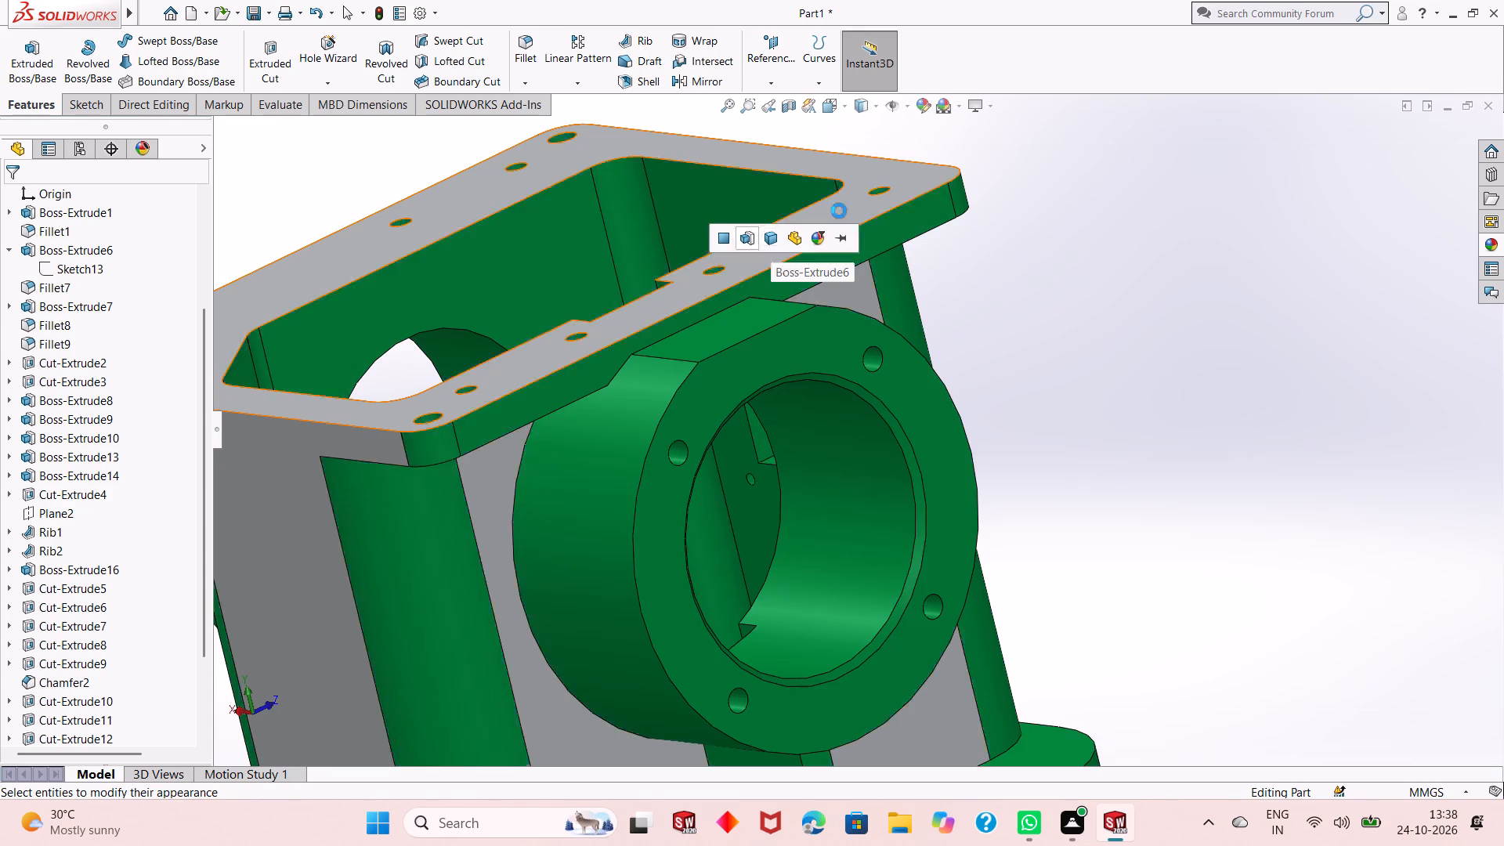
# Apply the chromium plate appearance to only the upper face of the top flange.
pyautogui.click(1499, 245)
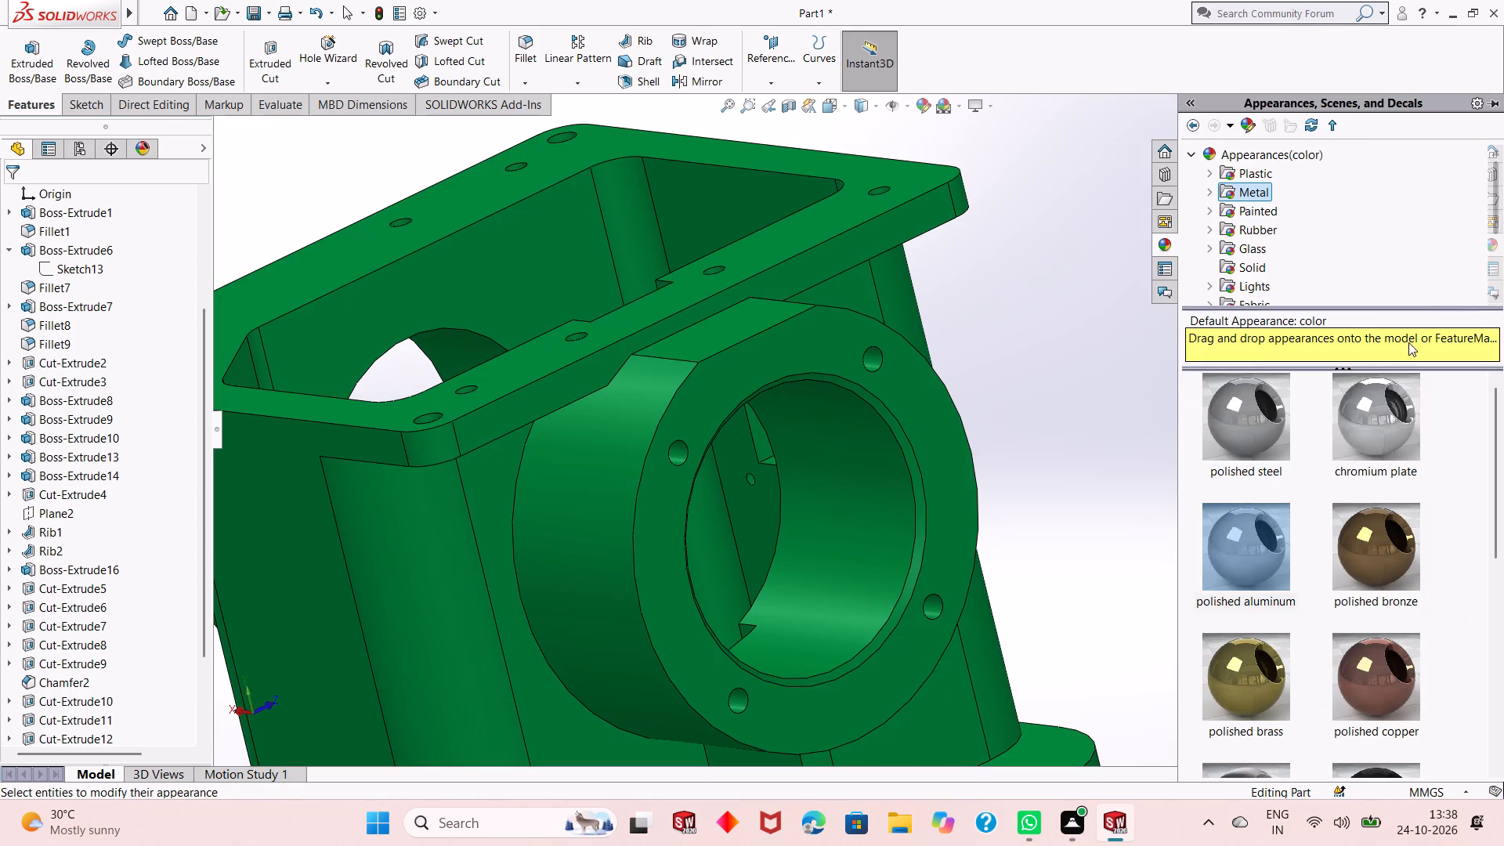
pyautogui.moveTo(1376, 416); pyautogui.dragTo(814, 228)
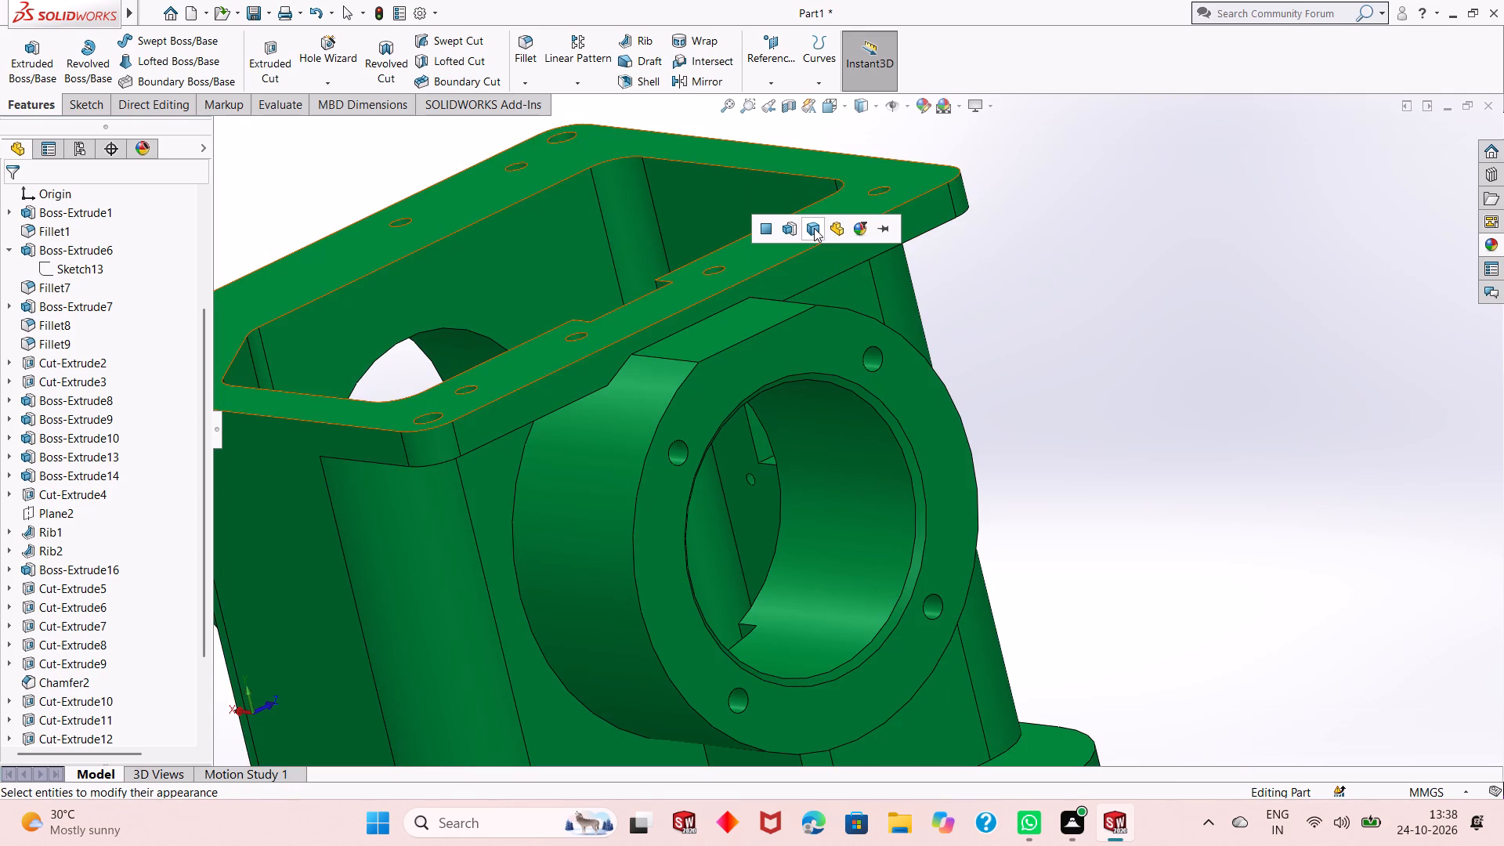
pyautogui.click(763, 233)
# Apply the chromium plate appearance to the inner cylindrical face of the large bore in the round side boss.
pyautogui.scroll(1, 790, 351)
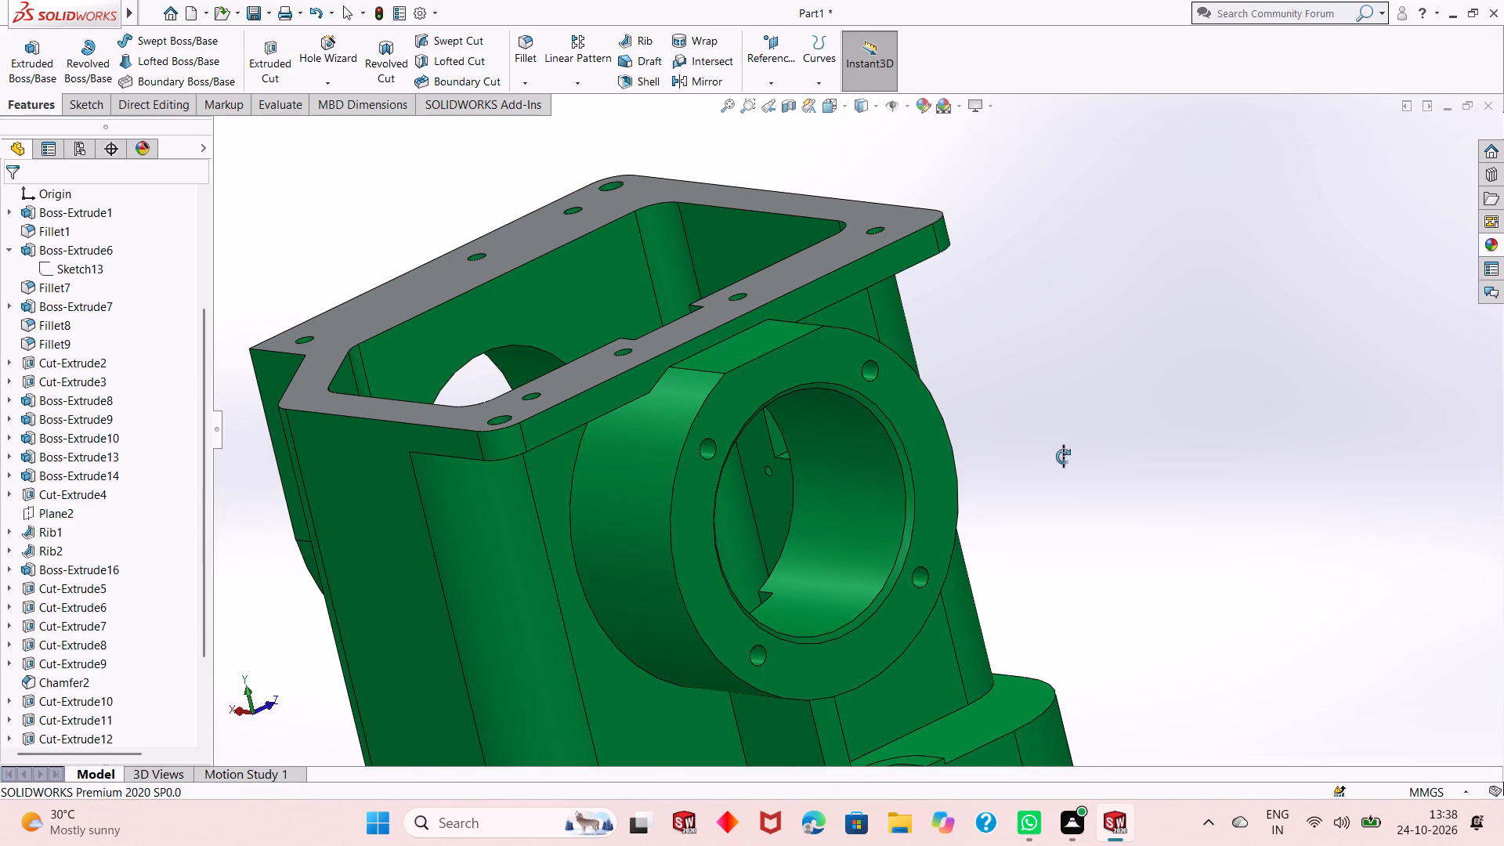
pyautogui.click(1484, 247)
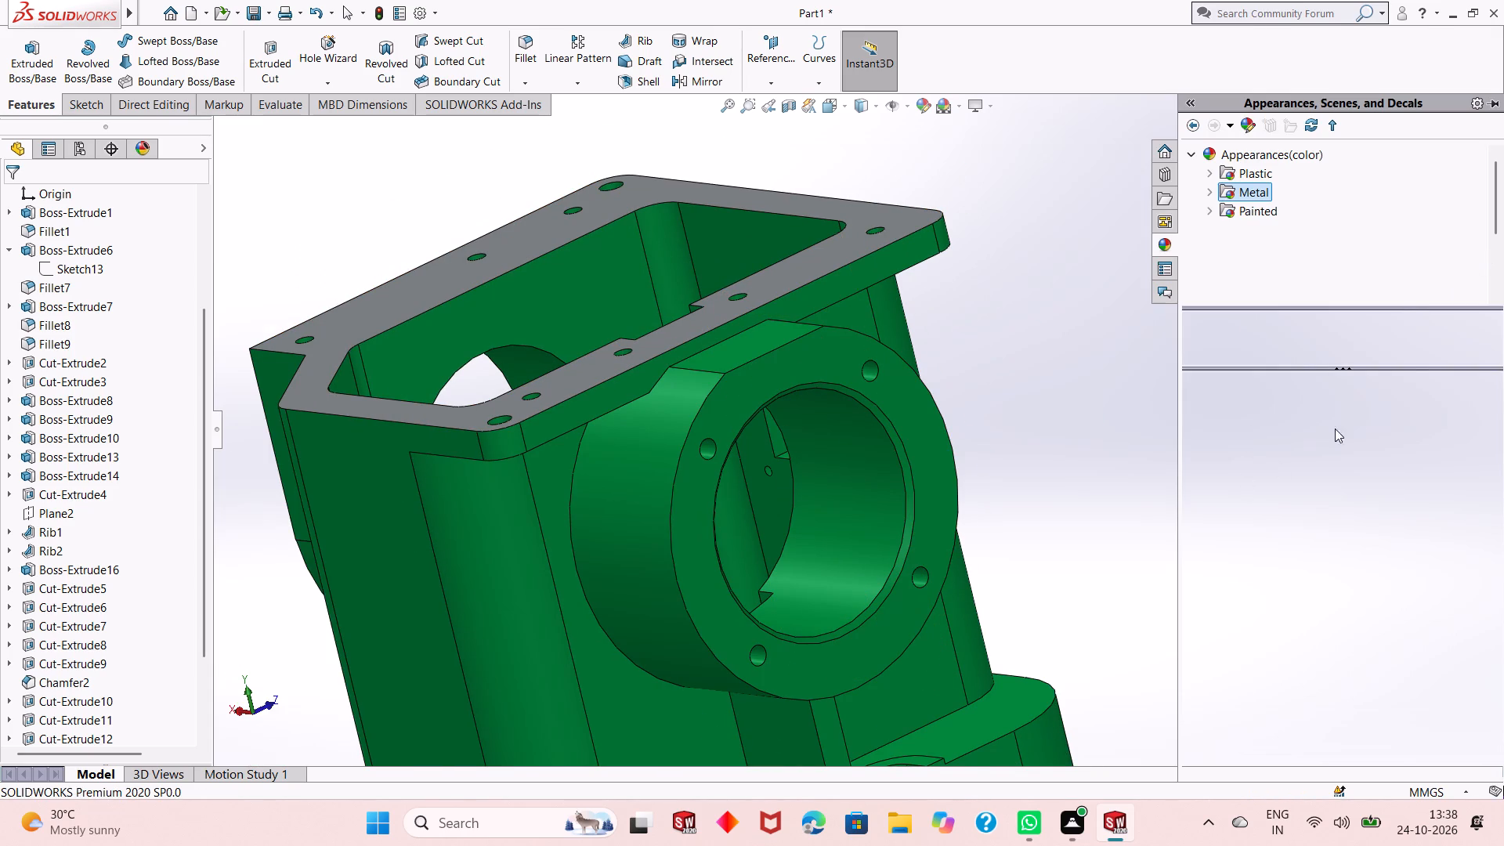
pyautogui.moveTo(1376, 407); pyautogui.dragTo(874, 516)
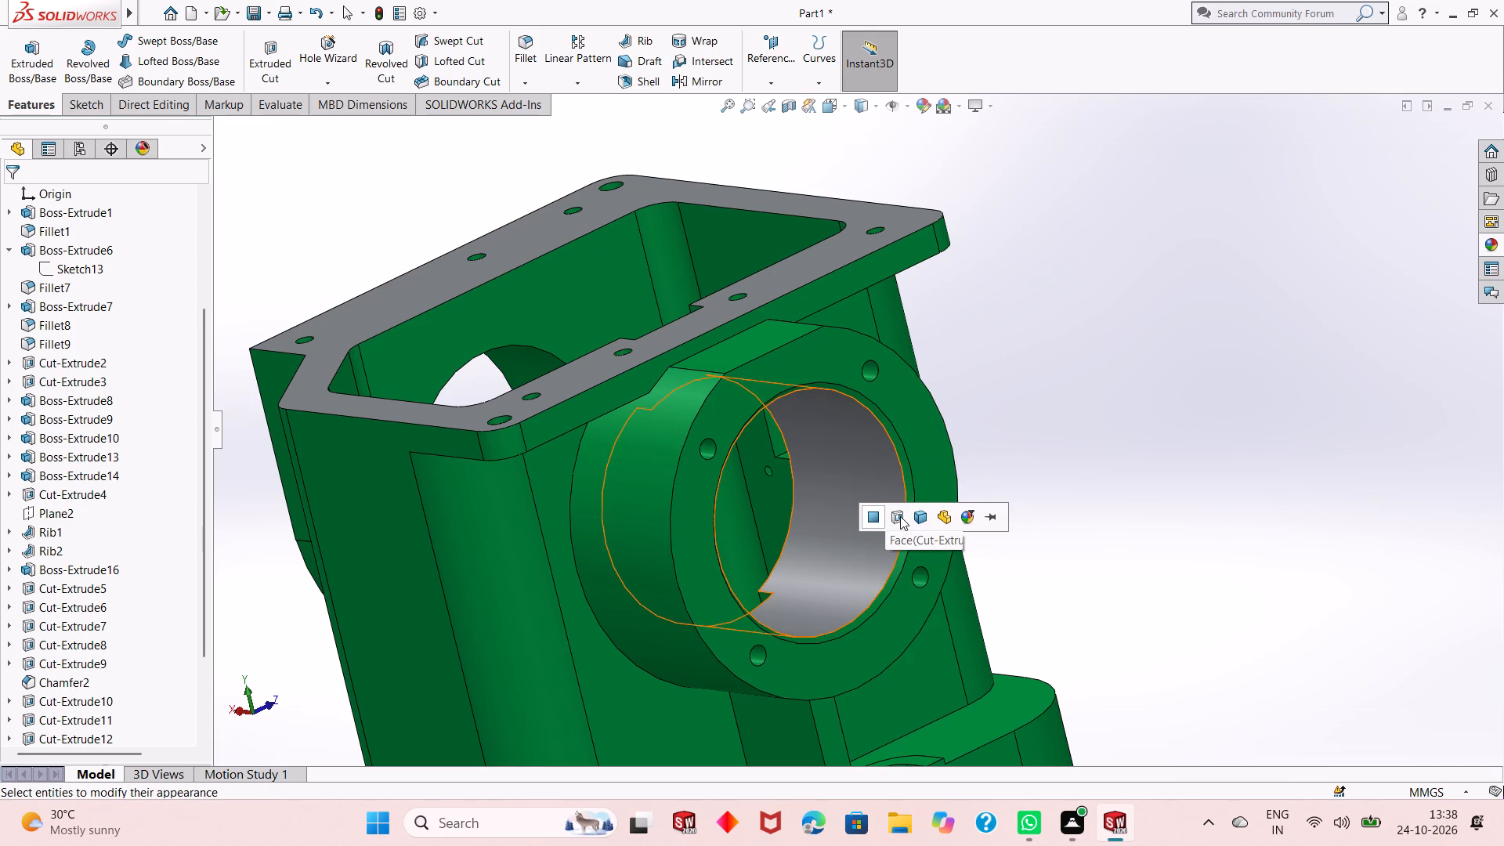
pyautogui.click(881, 514)
# Apply the chromium plate appearance to the chamfer face around the mouth of the large bore.
pyautogui.scroll(-4, 888, 541)
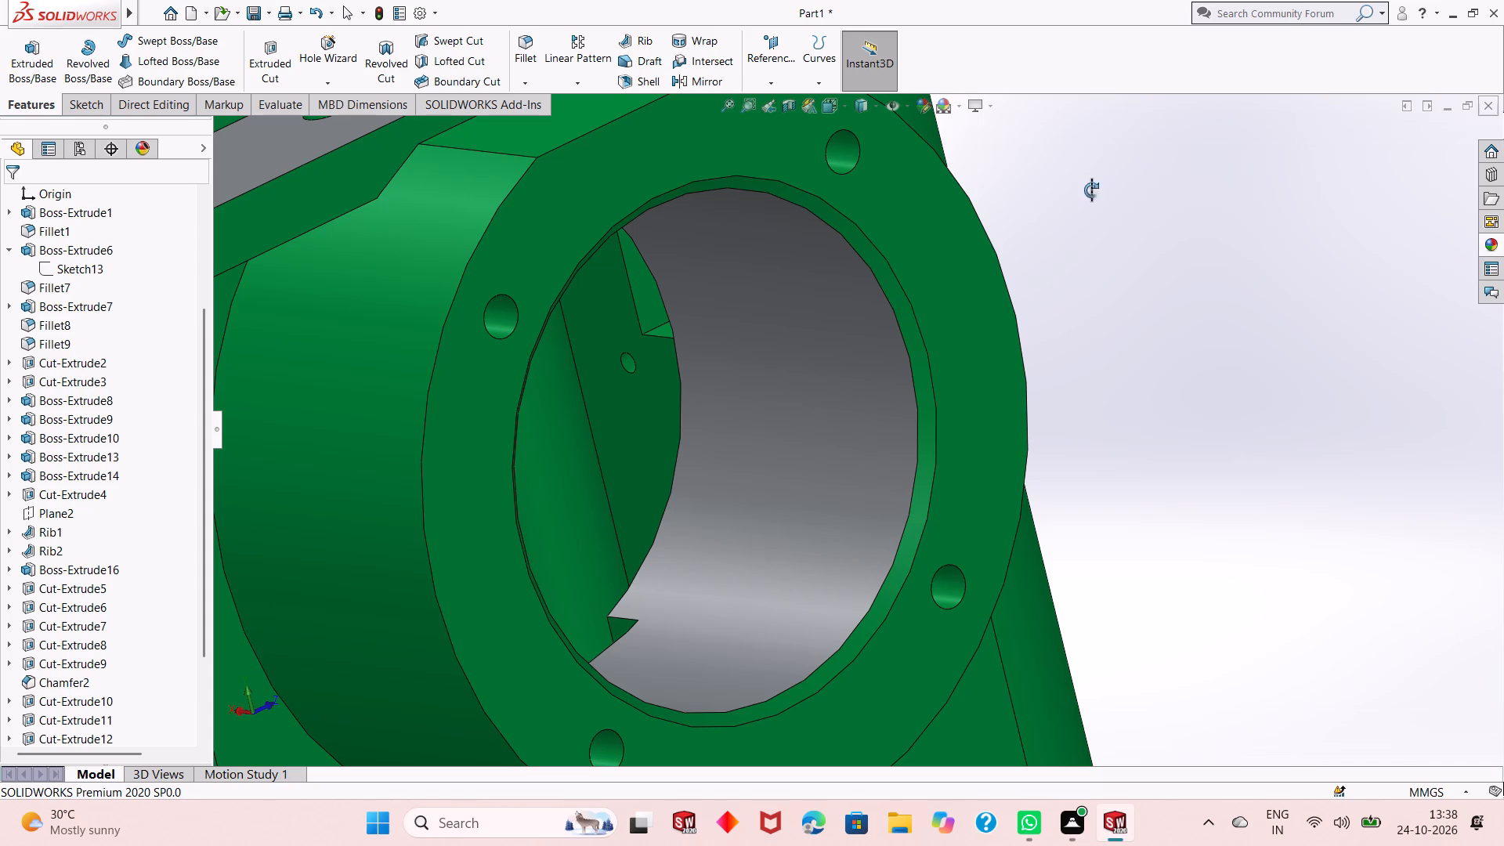
pyautogui.scroll(2, 1035, 375)
pyautogui.click(1089, 304)
pyautogui.scroll(1, 1047, 331)
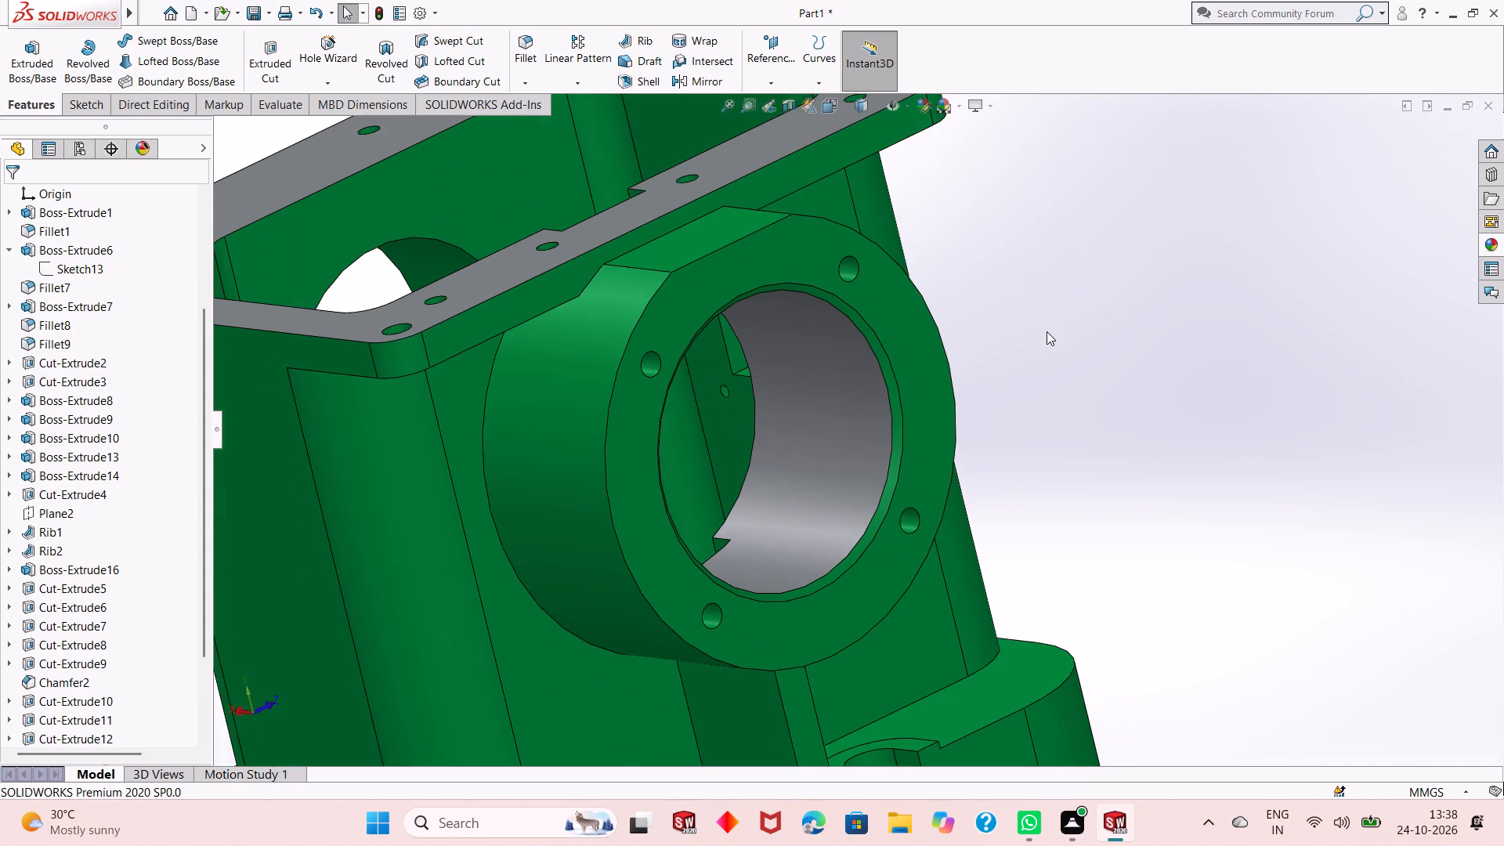
pyautogui.scroll(1, 1047, 331)
pyautogui.scroll(-2, 1045, 331)
pyautogui.scroll(2, 1038, 340)
pyautogui.click(1498, 245)
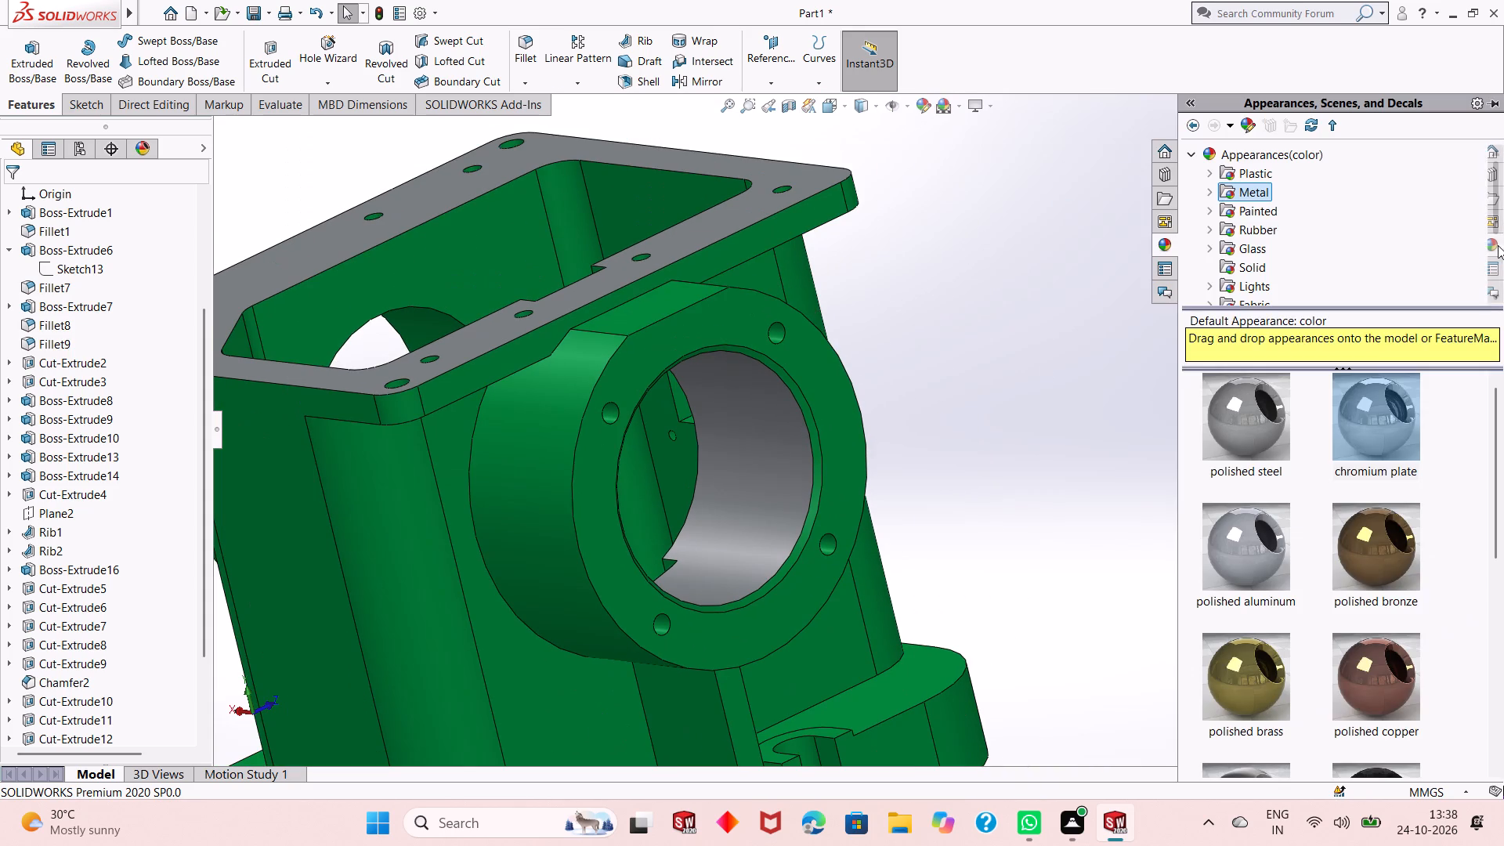
pyautogui.moveTo(1373, 427); pyautogui.dragTo(783, 423)
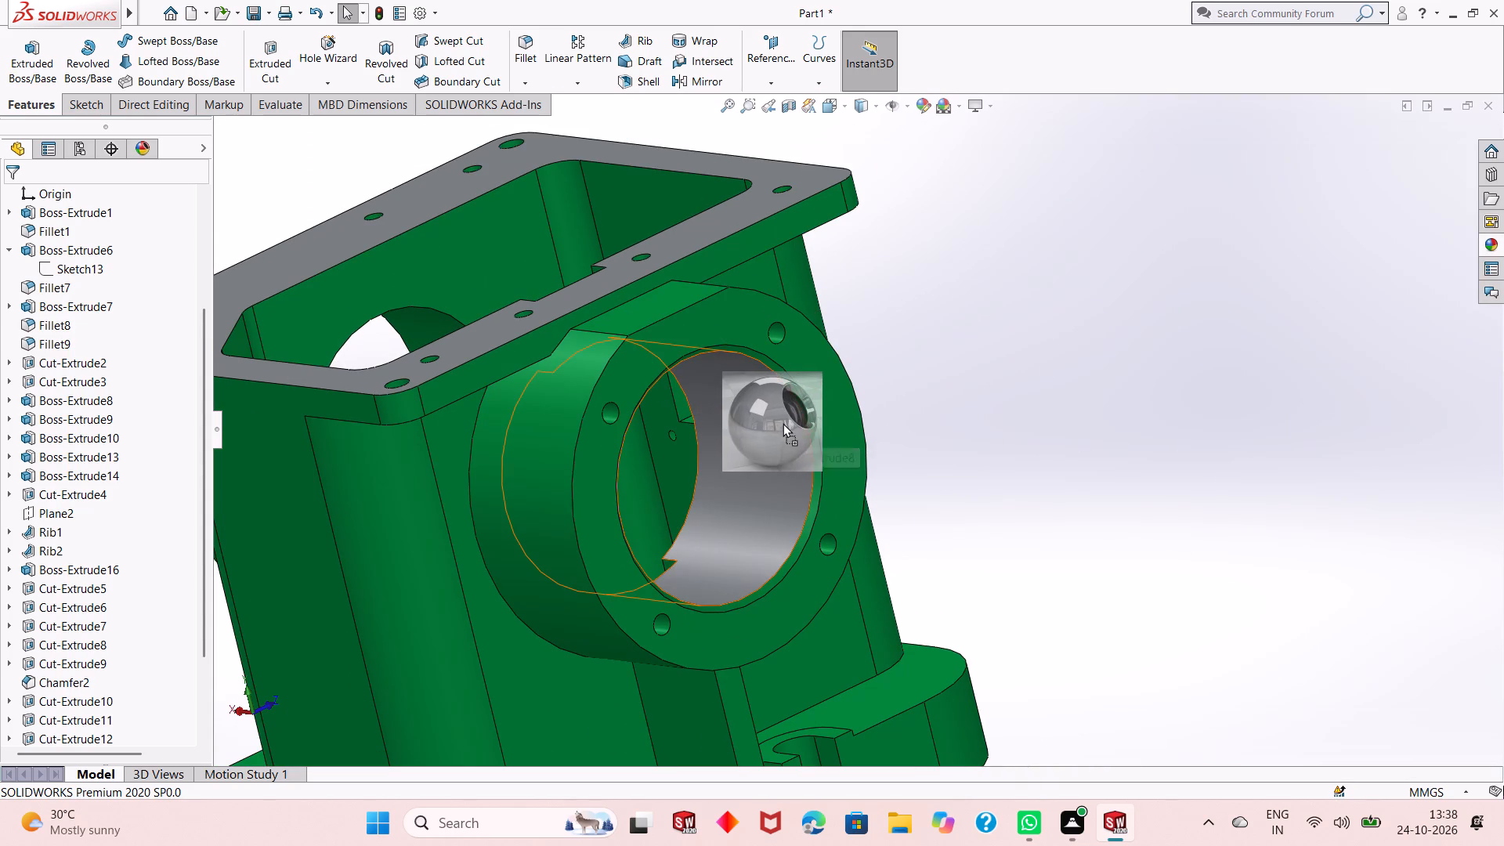
pyautogui.moveTo(783, 423); pyautogui.dragTo(815, 439)
pyautogui.click(814, 442)
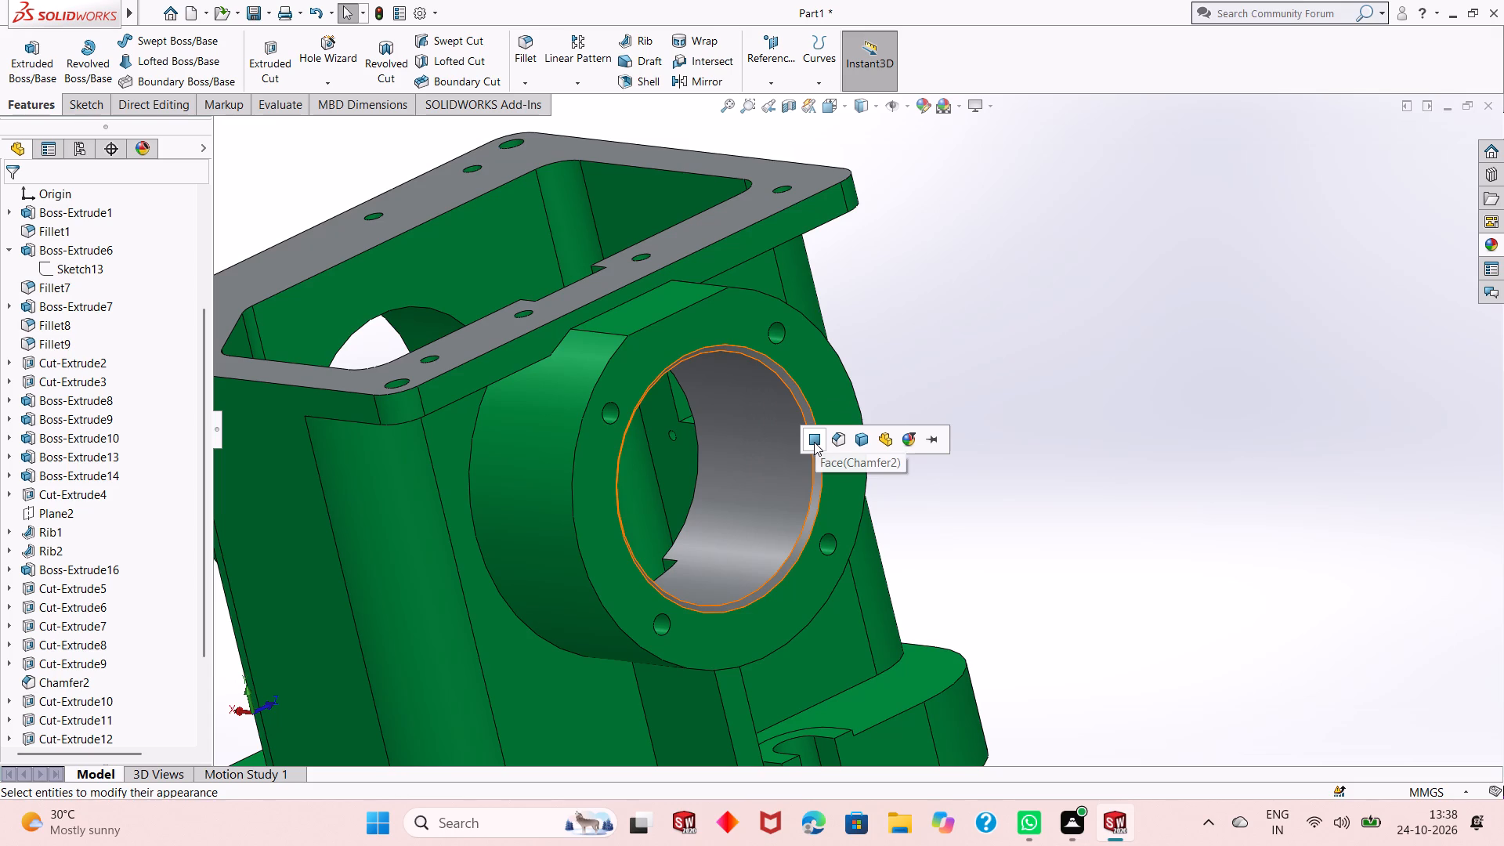
# Apply the chromium plate appearance to the flat ring-shaped front face of the round side boss.
pyautogui.scroll(-4, 801, 443)
pyautogui.scroll(2, 801, 447)
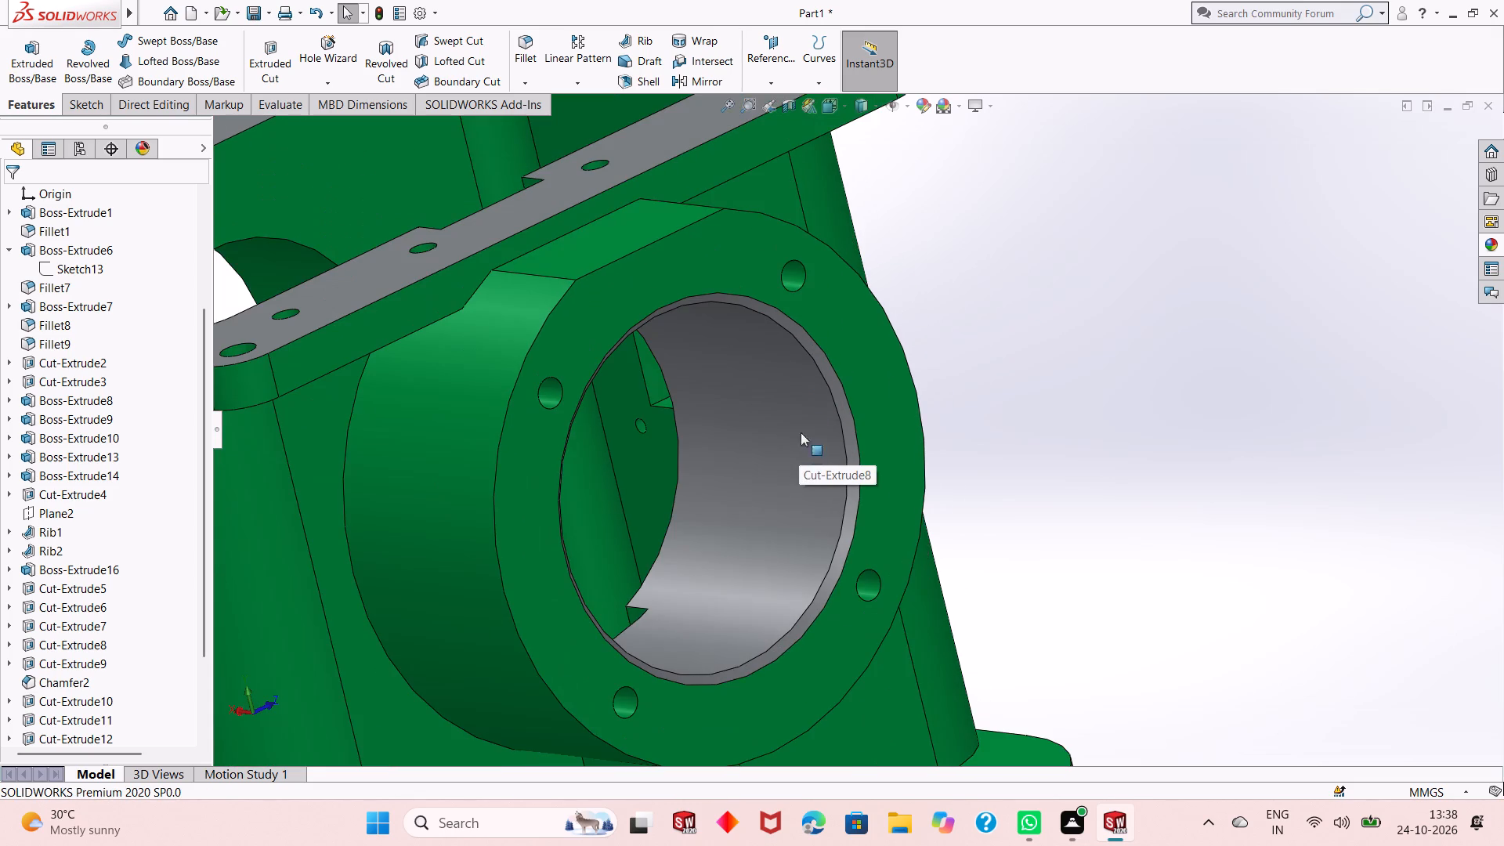
pyautogui.scroll(-3, 785, 241)
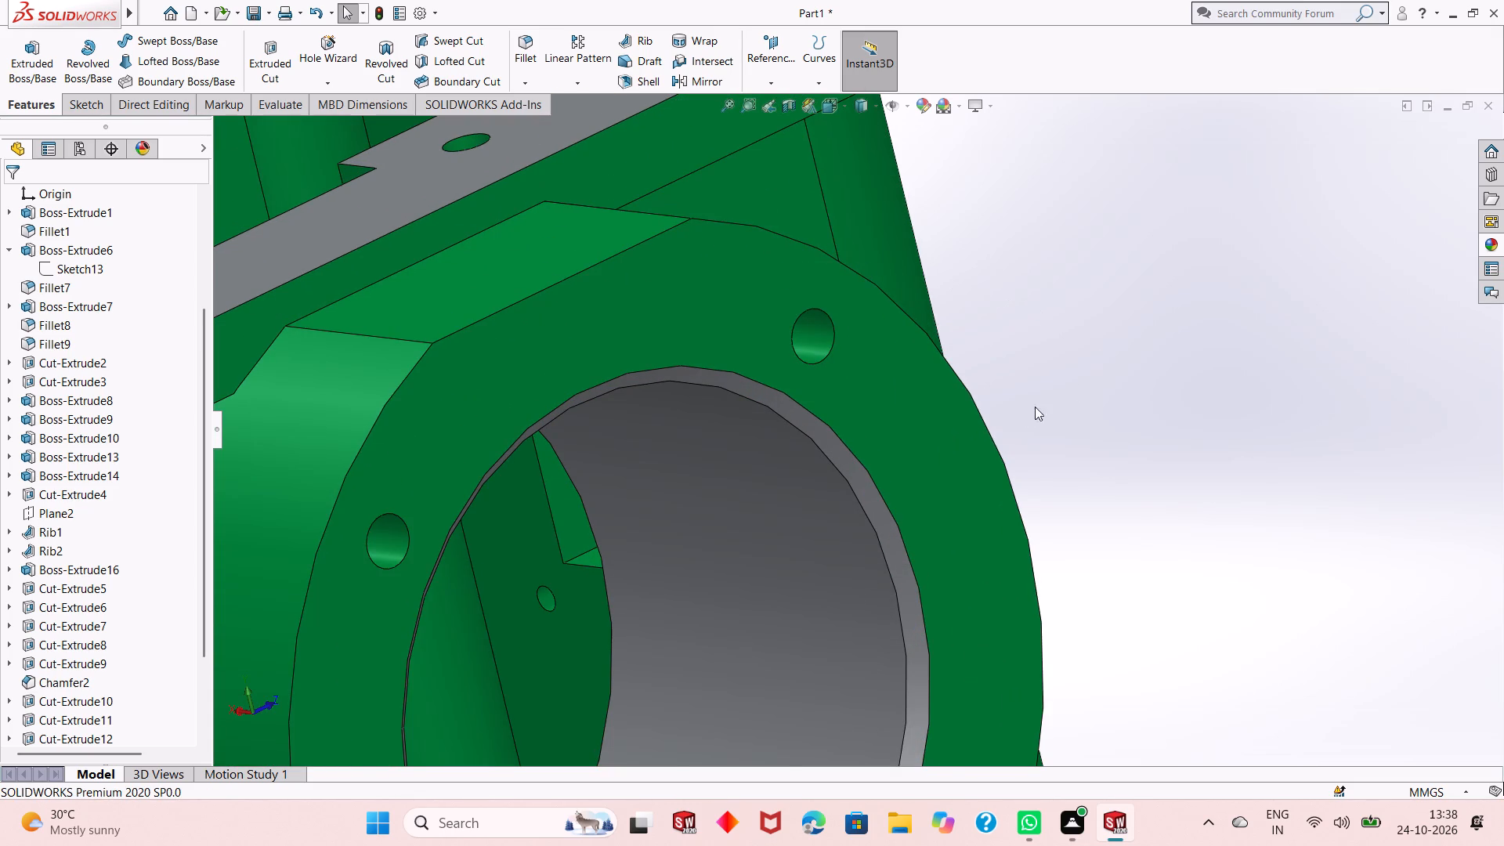
pyautogui.scroll(3, 1021, 411)
pyautogui.scroll(2, 953, 414)
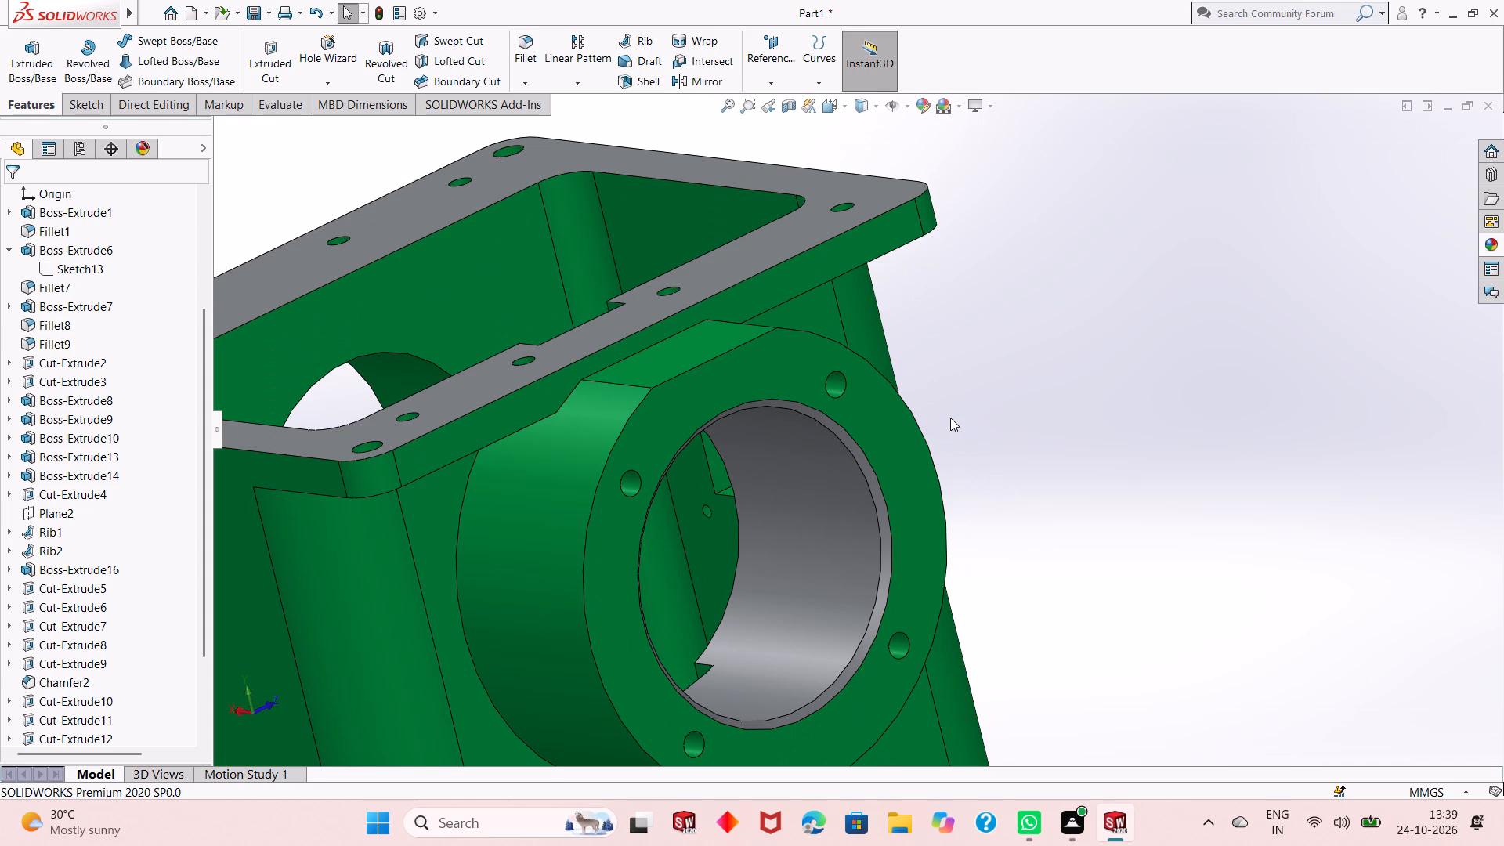
pyautogui.scroll(1, 702, 392)
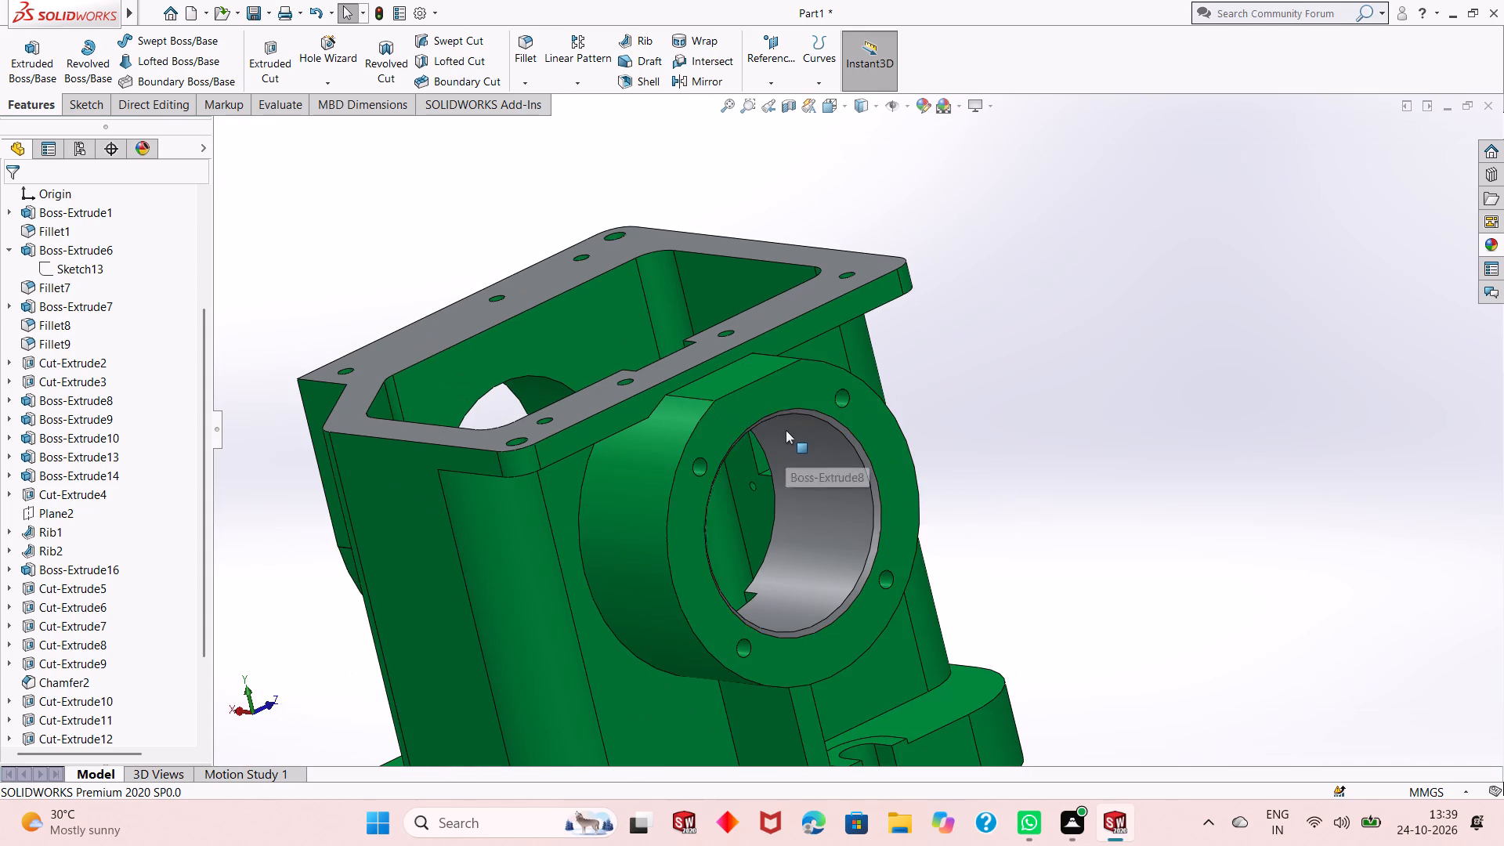
pyautogui.click(1502, 243)
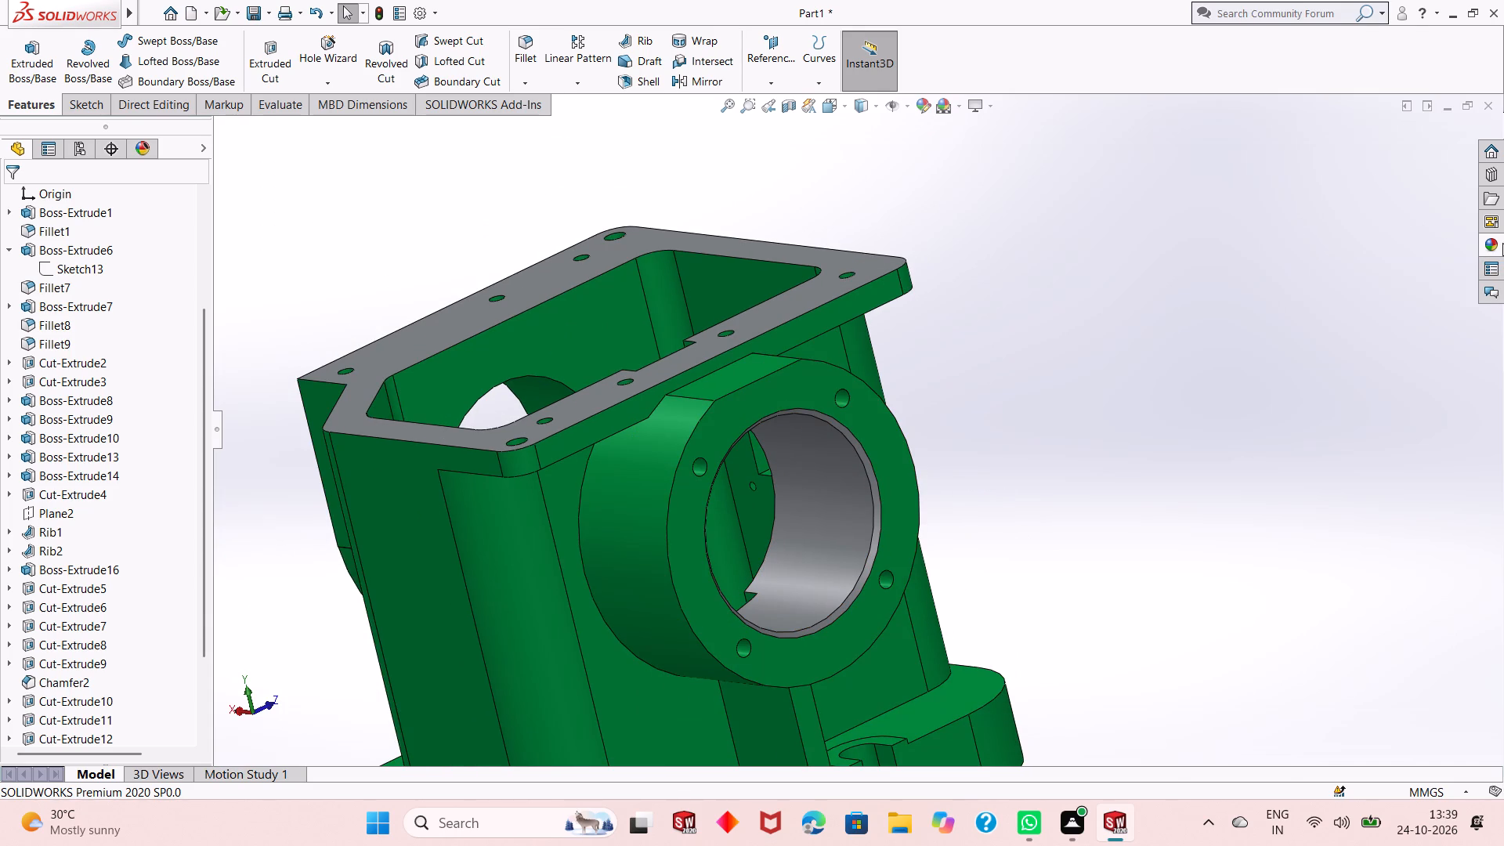
pyautogui.moveTo(1366, 423); pyautogui.dragTo(912, 478)
pyautogui.click(912, 478)
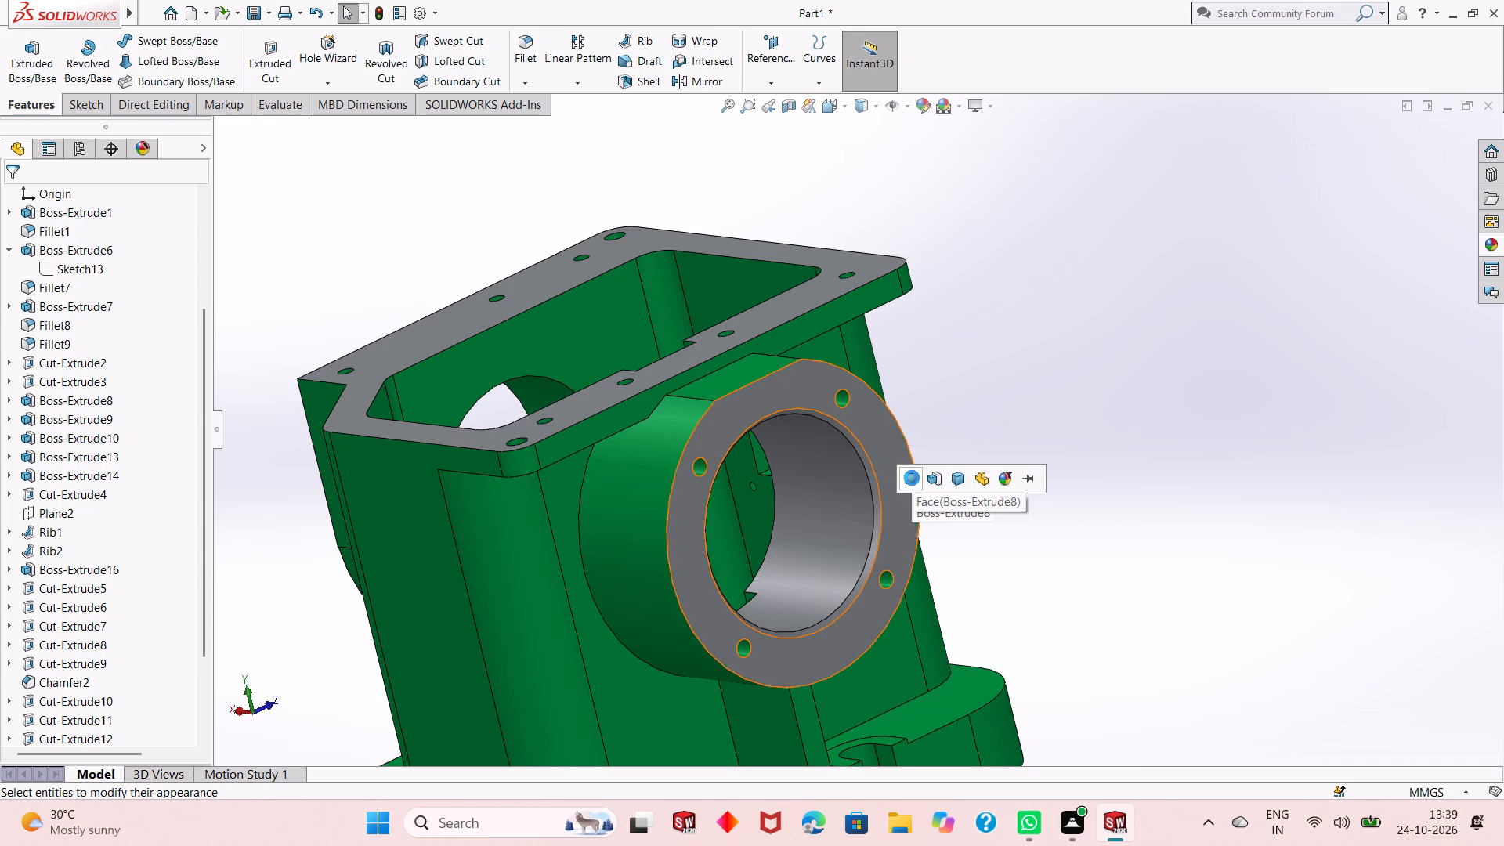
# Apply the chromium plate appearance to the flat cut face on top of the round side boss.
pyautogui.scroll(-4, 747, 348)
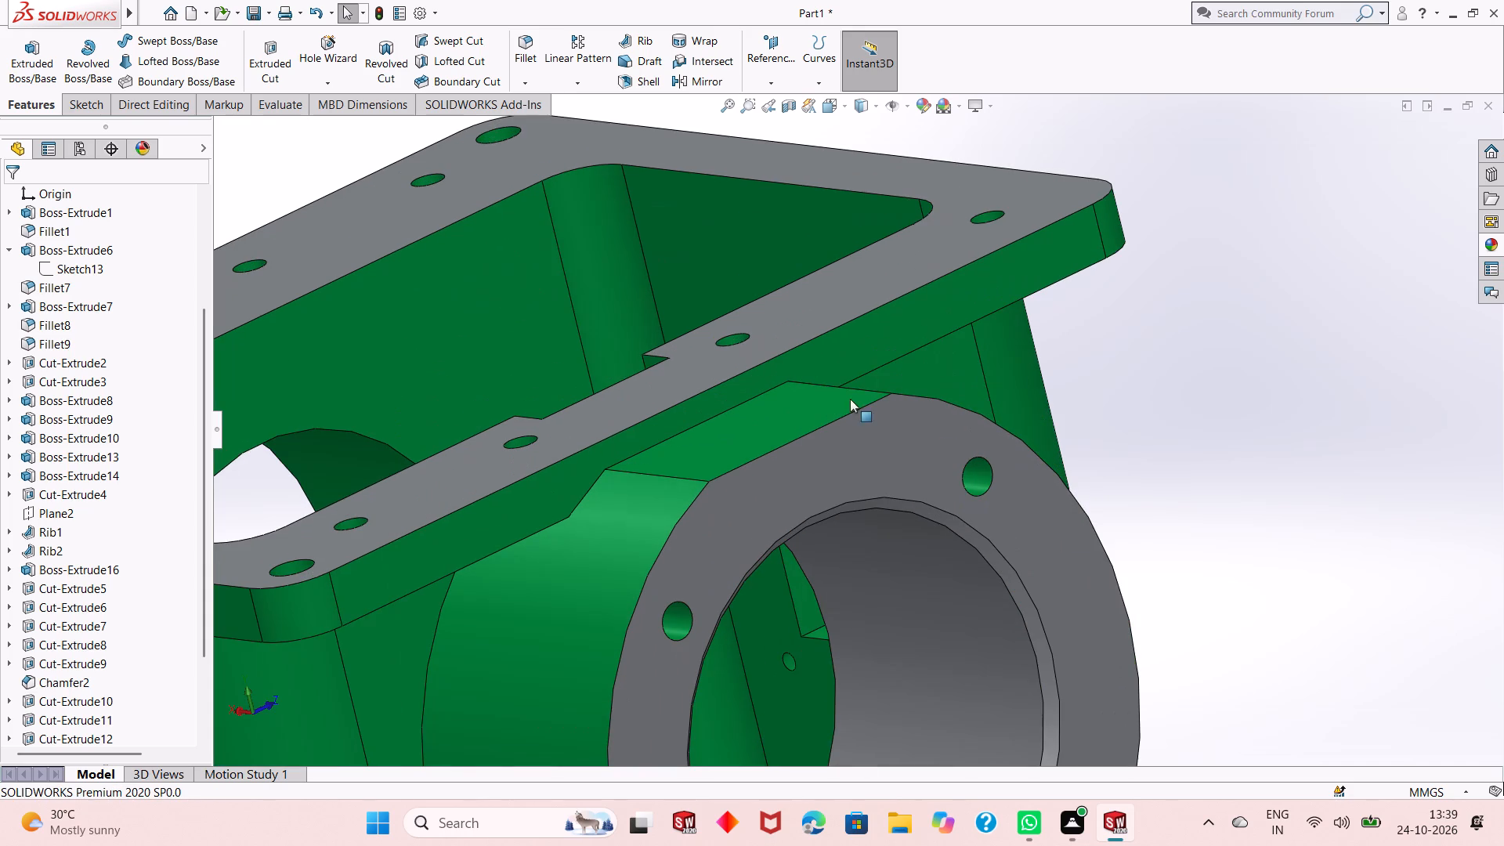
pyautogui.click(1484, 242)
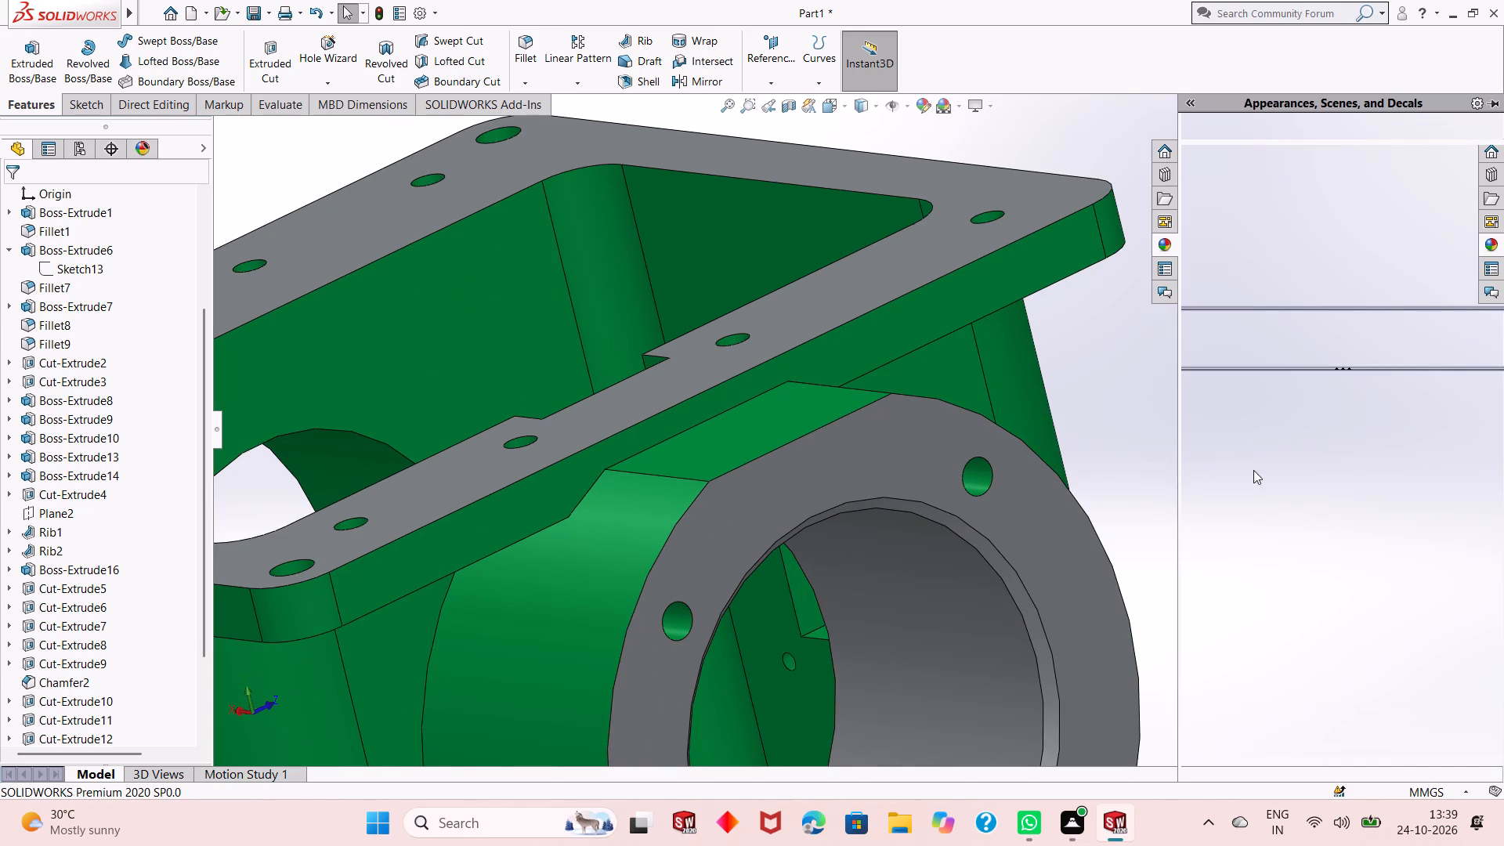
pyautogui.moveTo(1394, 418); pyautogui.dragTo(733, 425)
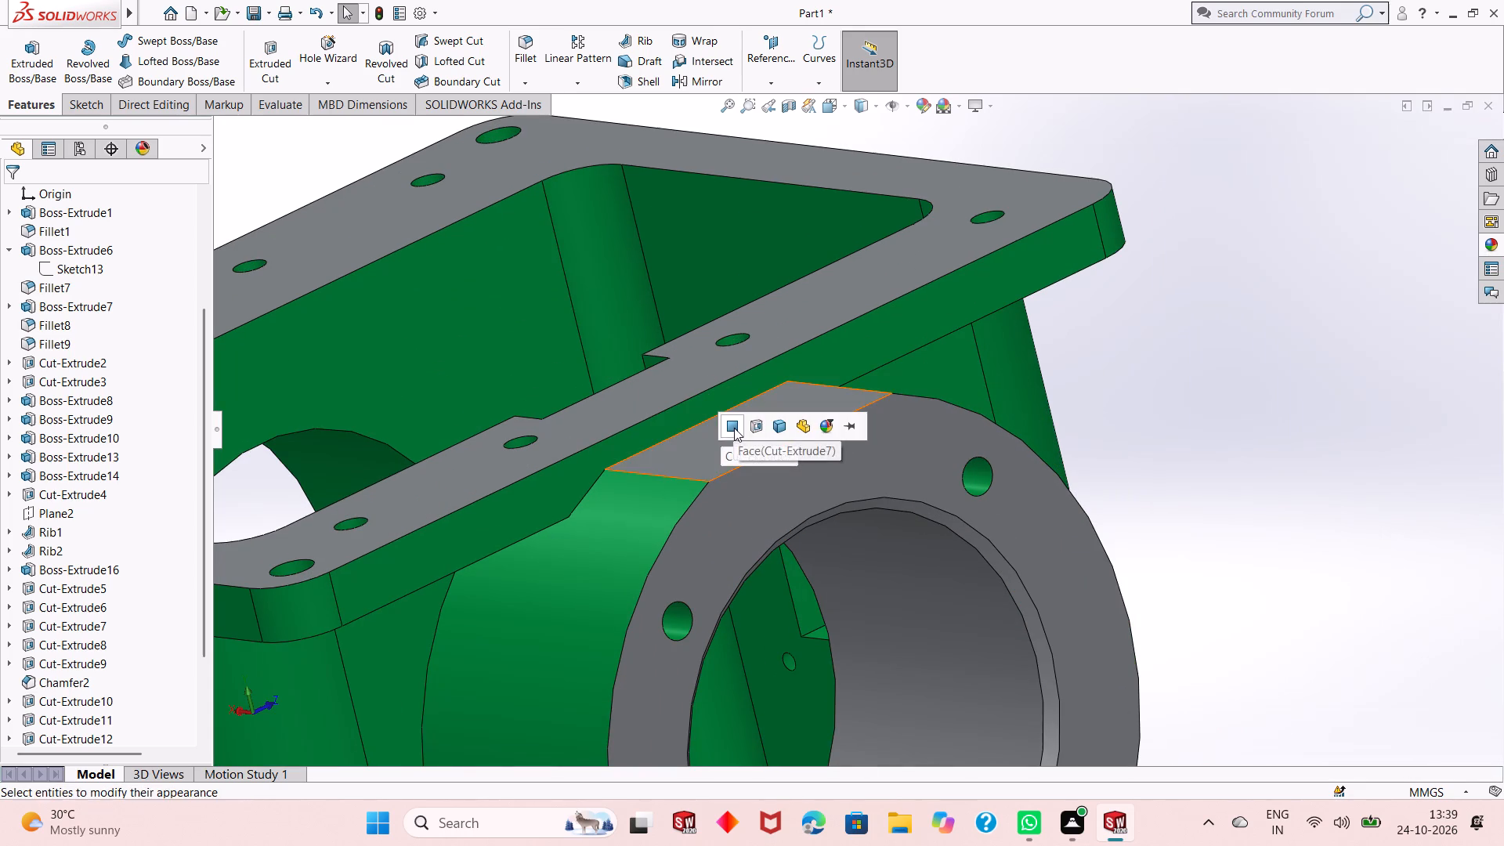
pyautogui.click(734, 428)
# Apply the chromium plate appearance to the whole Cut-Extrude9 feature, the four bolt holes in the round side boss's front face.
pyautogui.scroll(2, 825, 551)
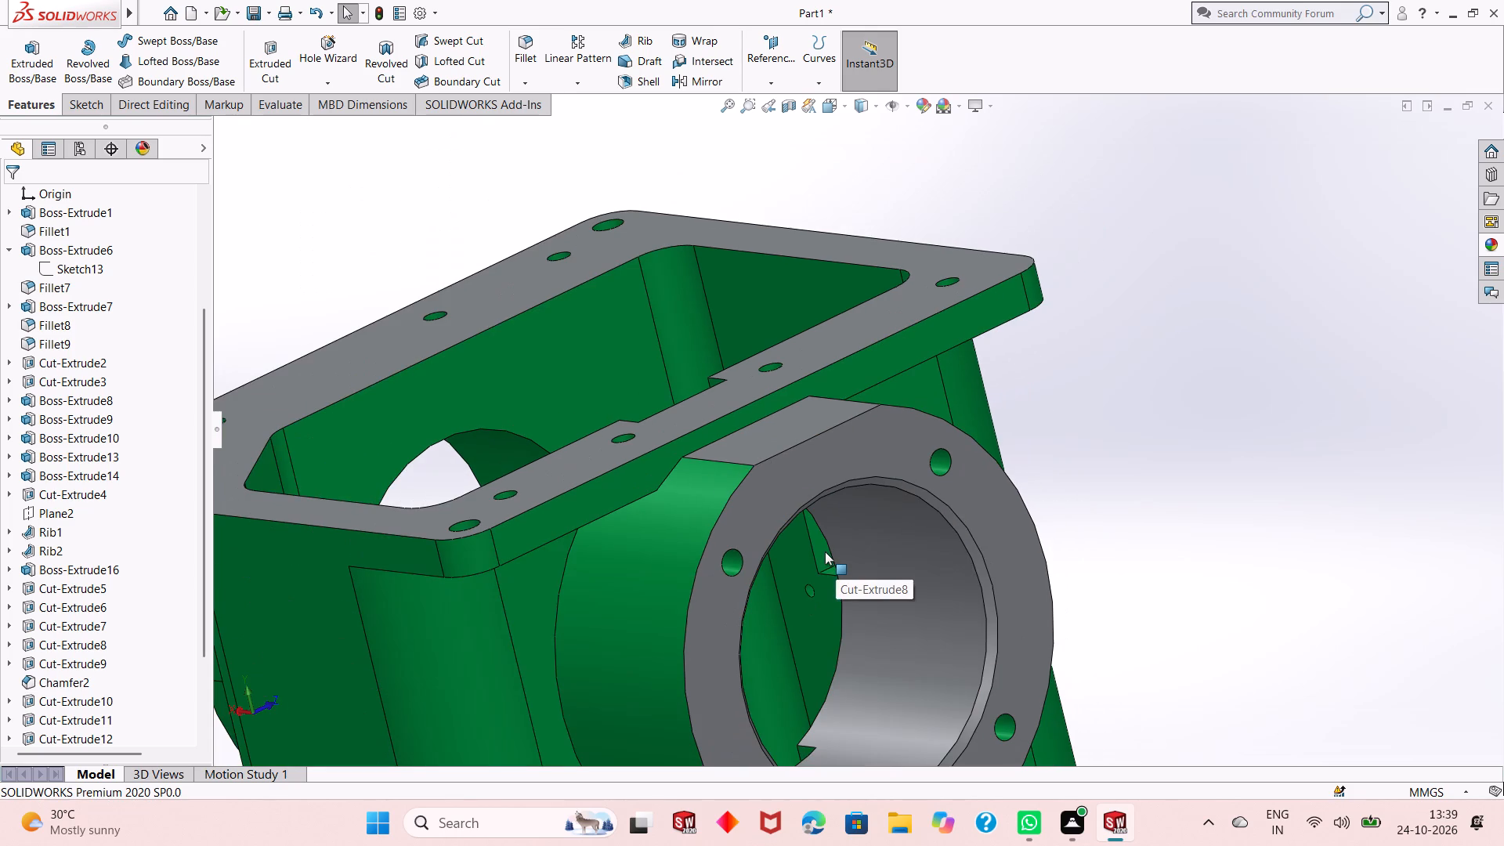
pyautogui.scroll(1, 877, 747)
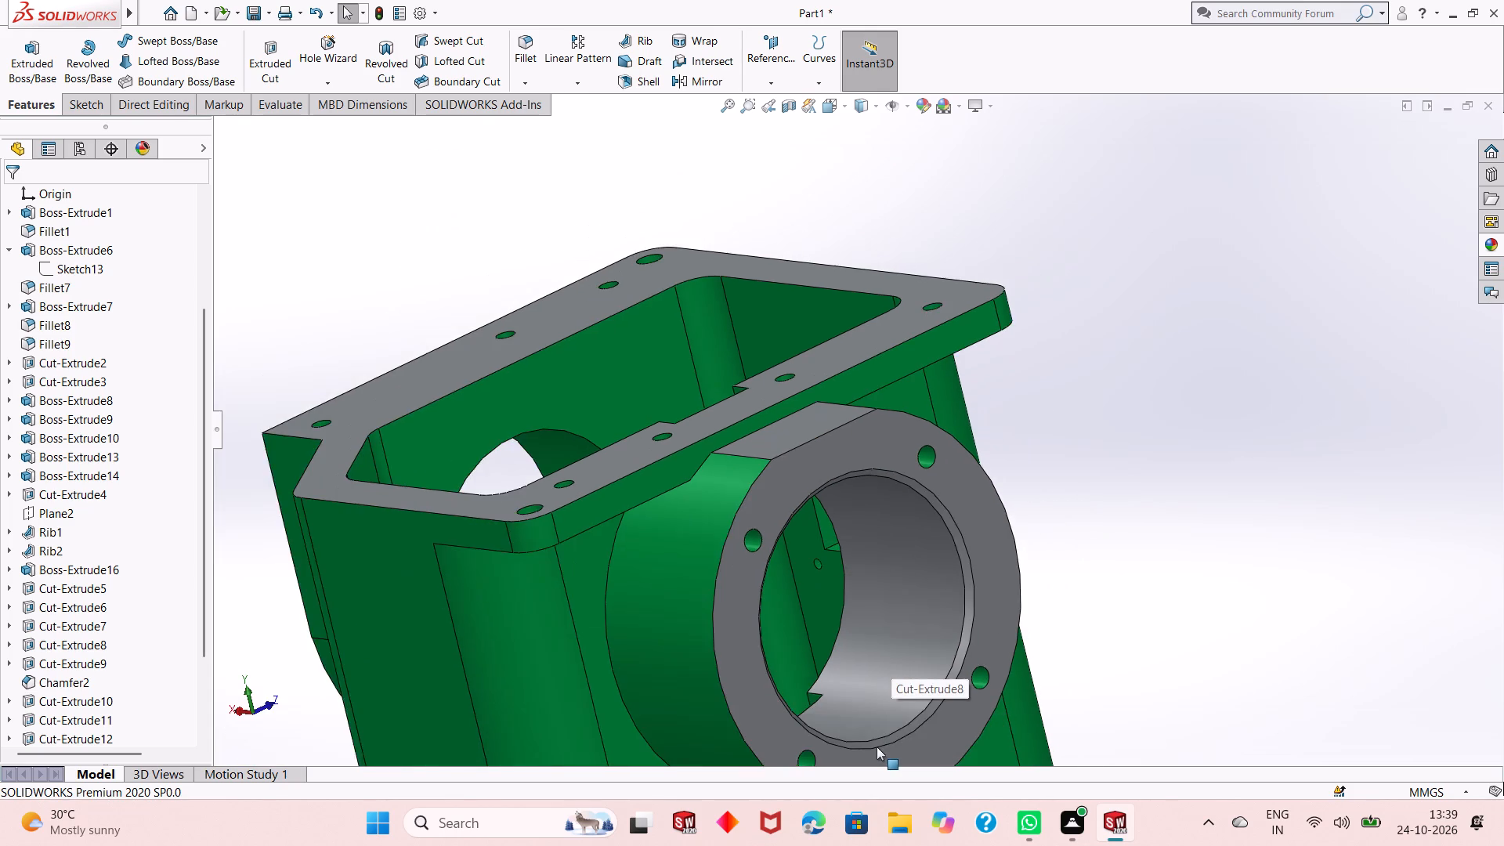
pyautogui.scroll(2, 876, 747)
pyautogui.scroll(-2, 913, 444)
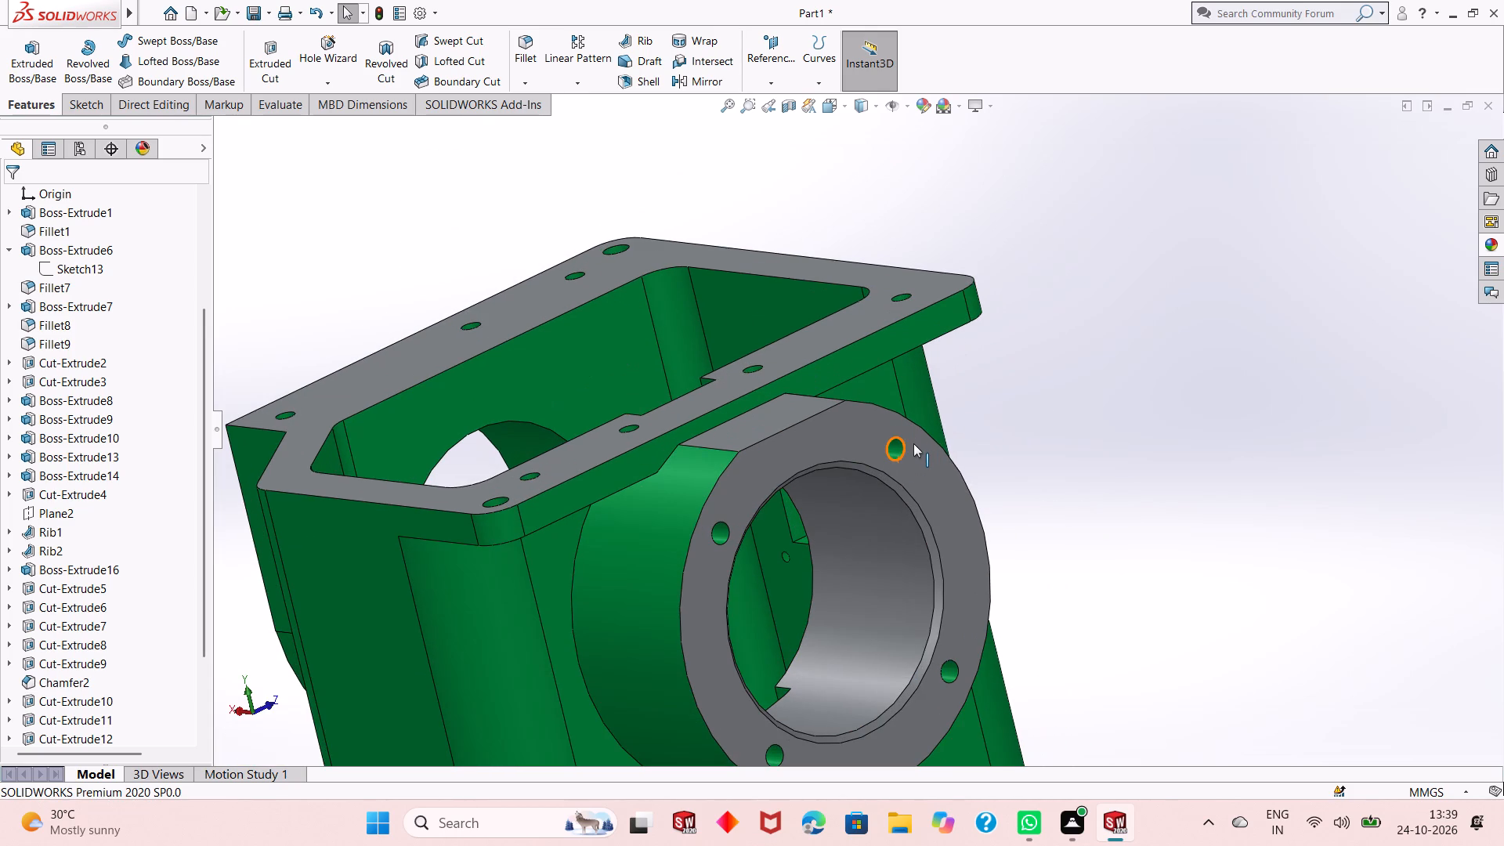
pyautogui.click(1503, 244)
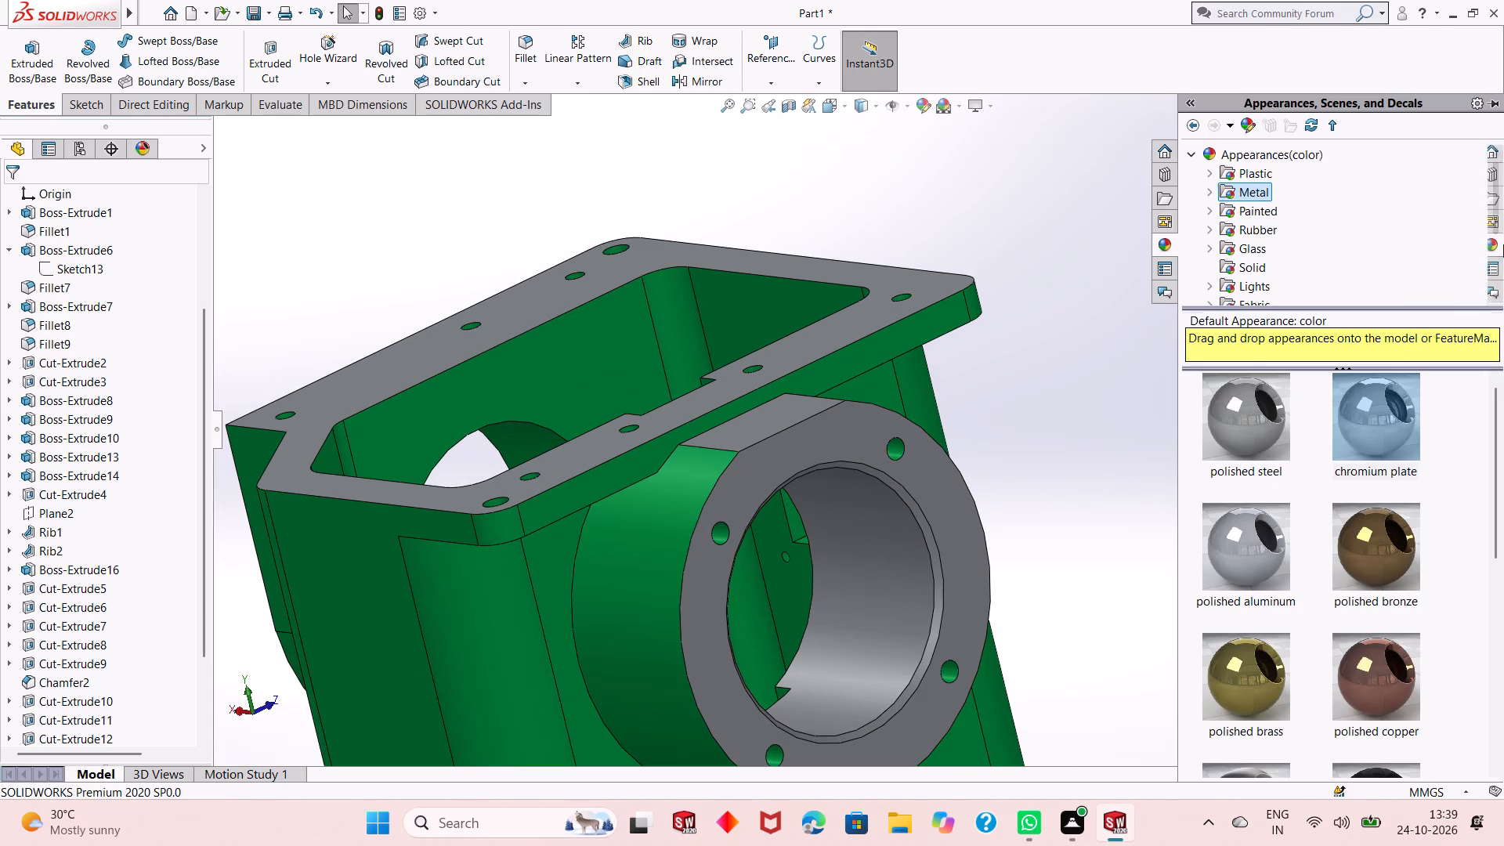
pyautogui.moveTo(1375, 421); pyautogui.dragTo(898, 446)
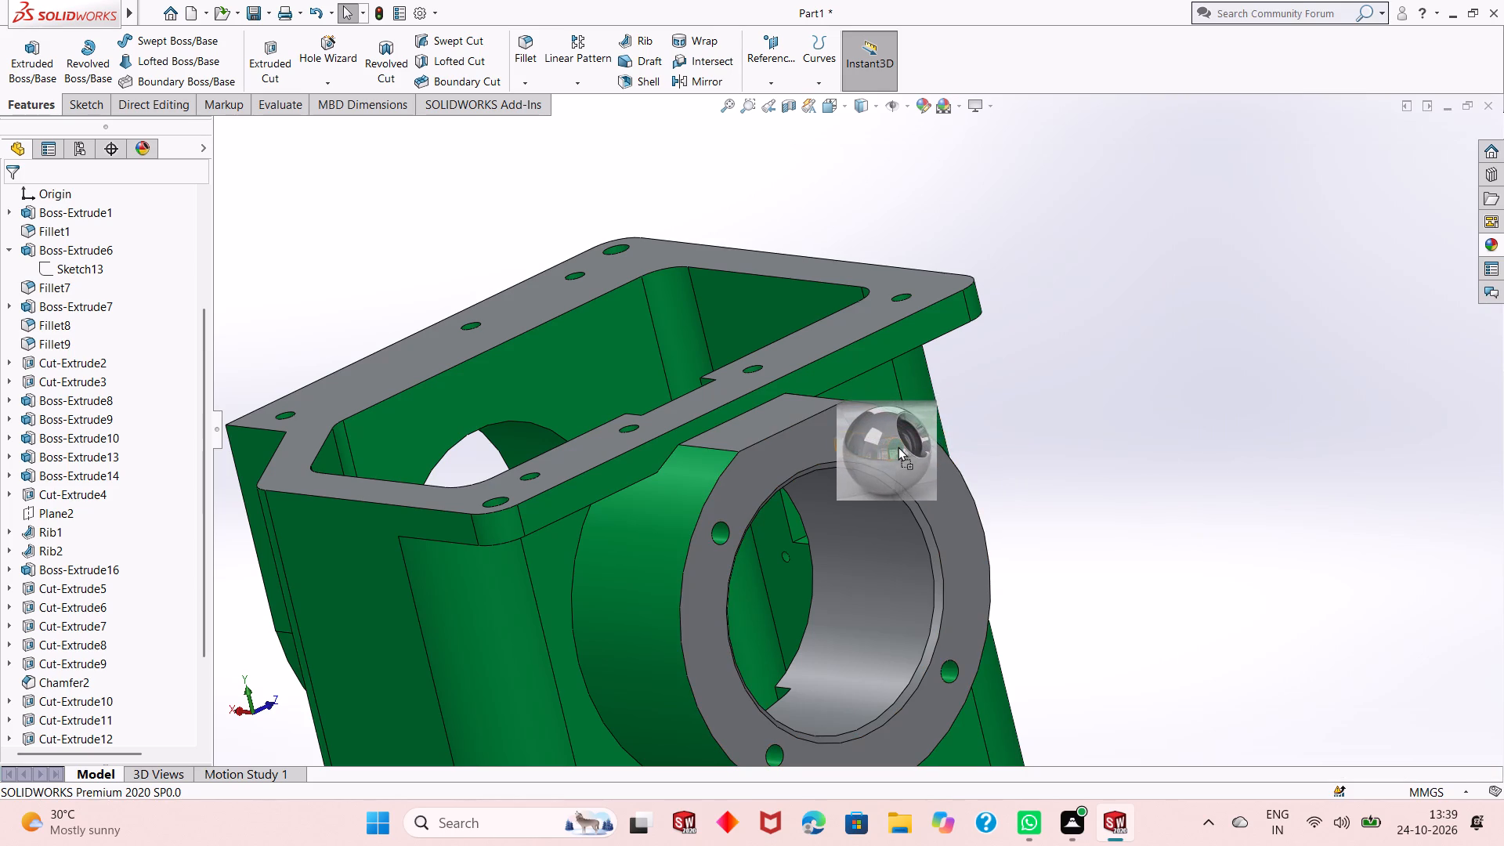
pyautogui.moveTo(898, 446); pyautogui.dragTo(896, 446)
pyautogui.click(916, 446)
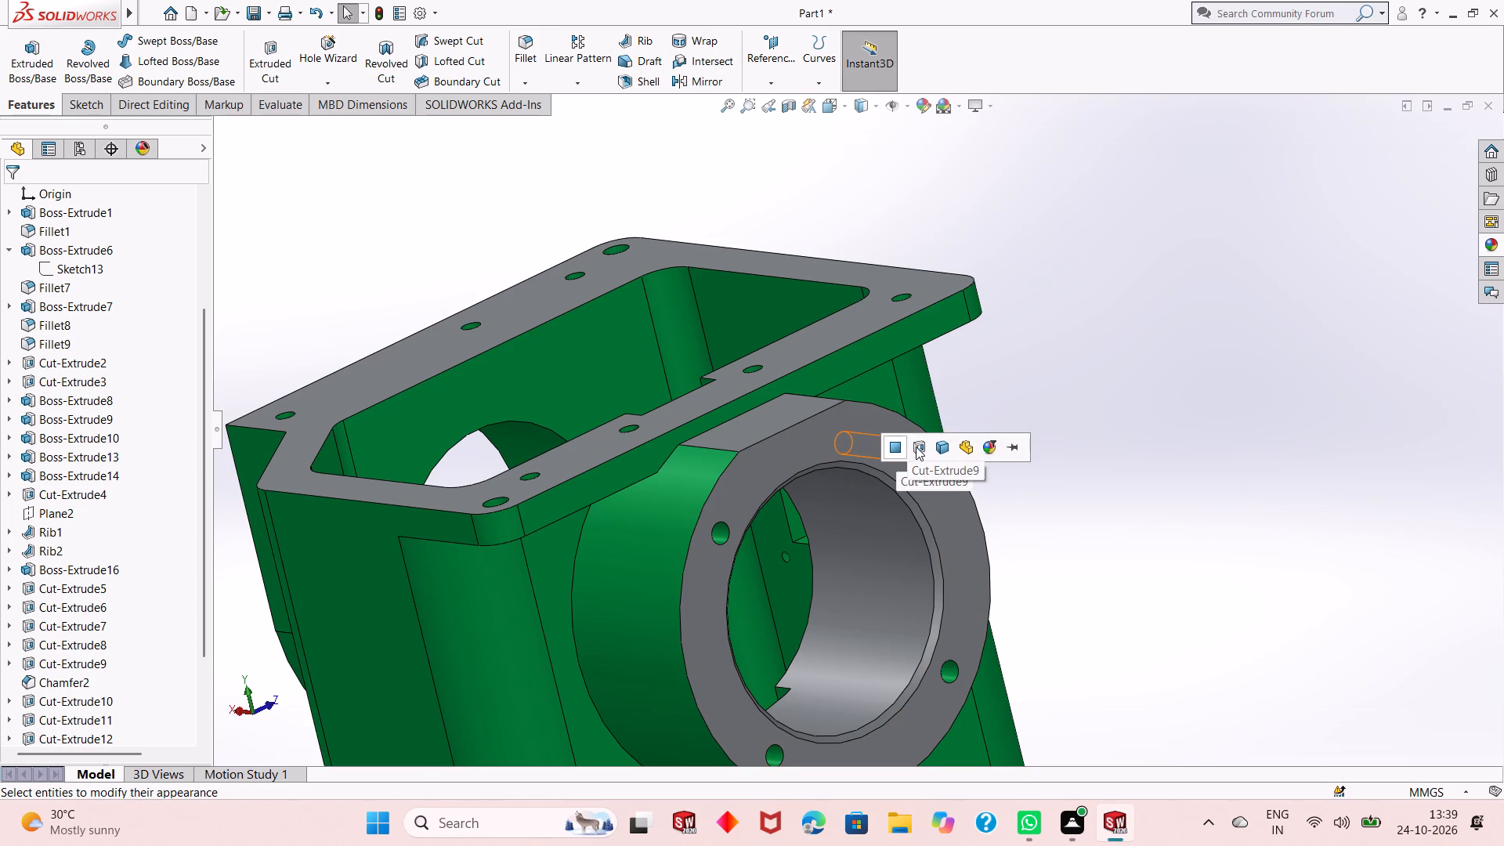
# Apply the chromium plate appearance to the Boss-Extrude16 feature, the thin U-shaped seat around the base slot below the round boss.
pyautogui.scroll(4, 883, 620)
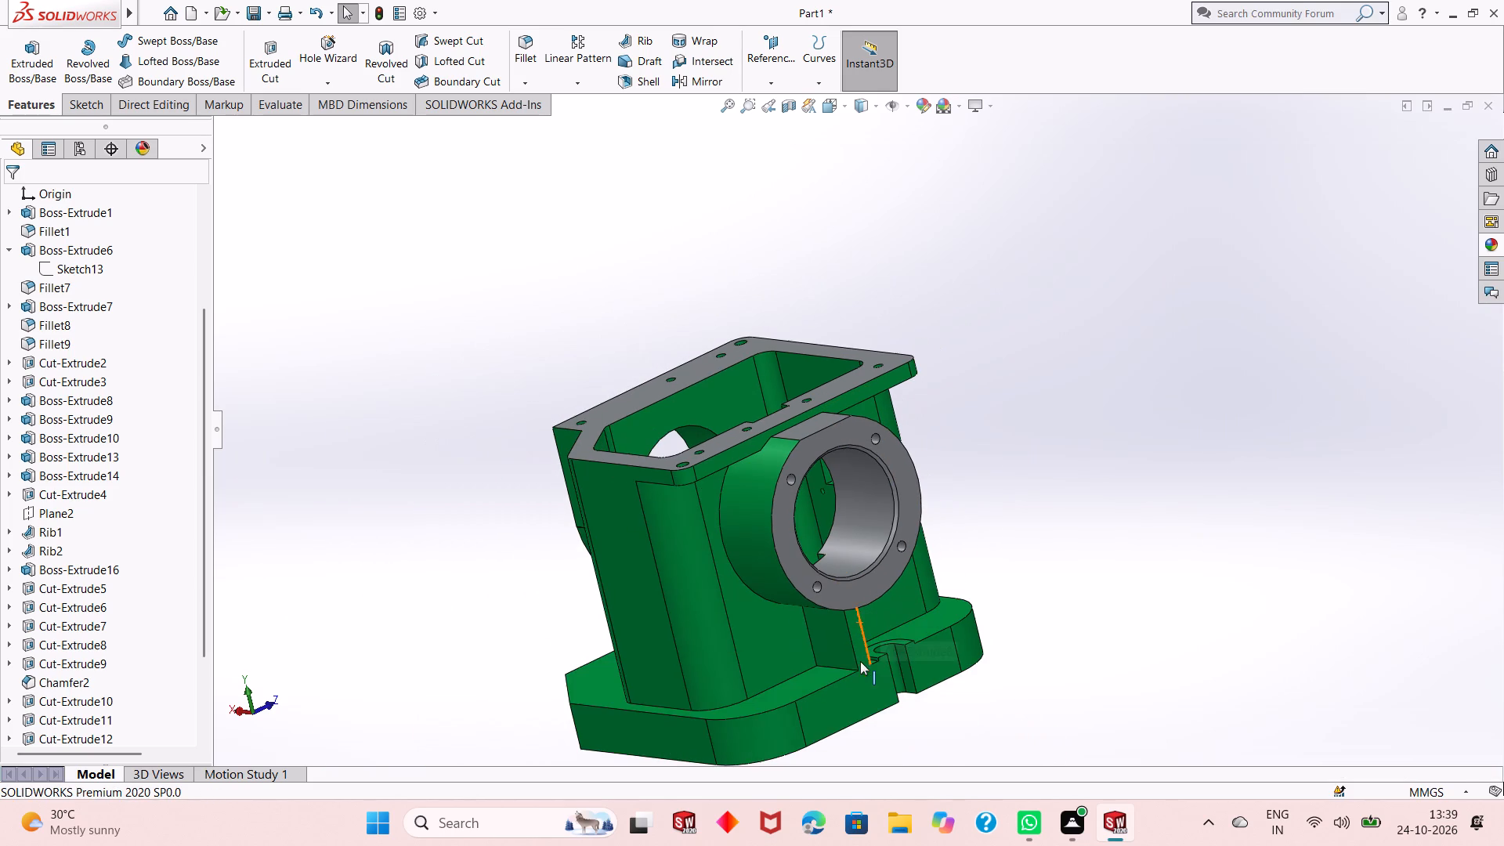
pyautogui.scroll(-3, 925, 651)
pyautogui.scroll(-4, 784, 566)
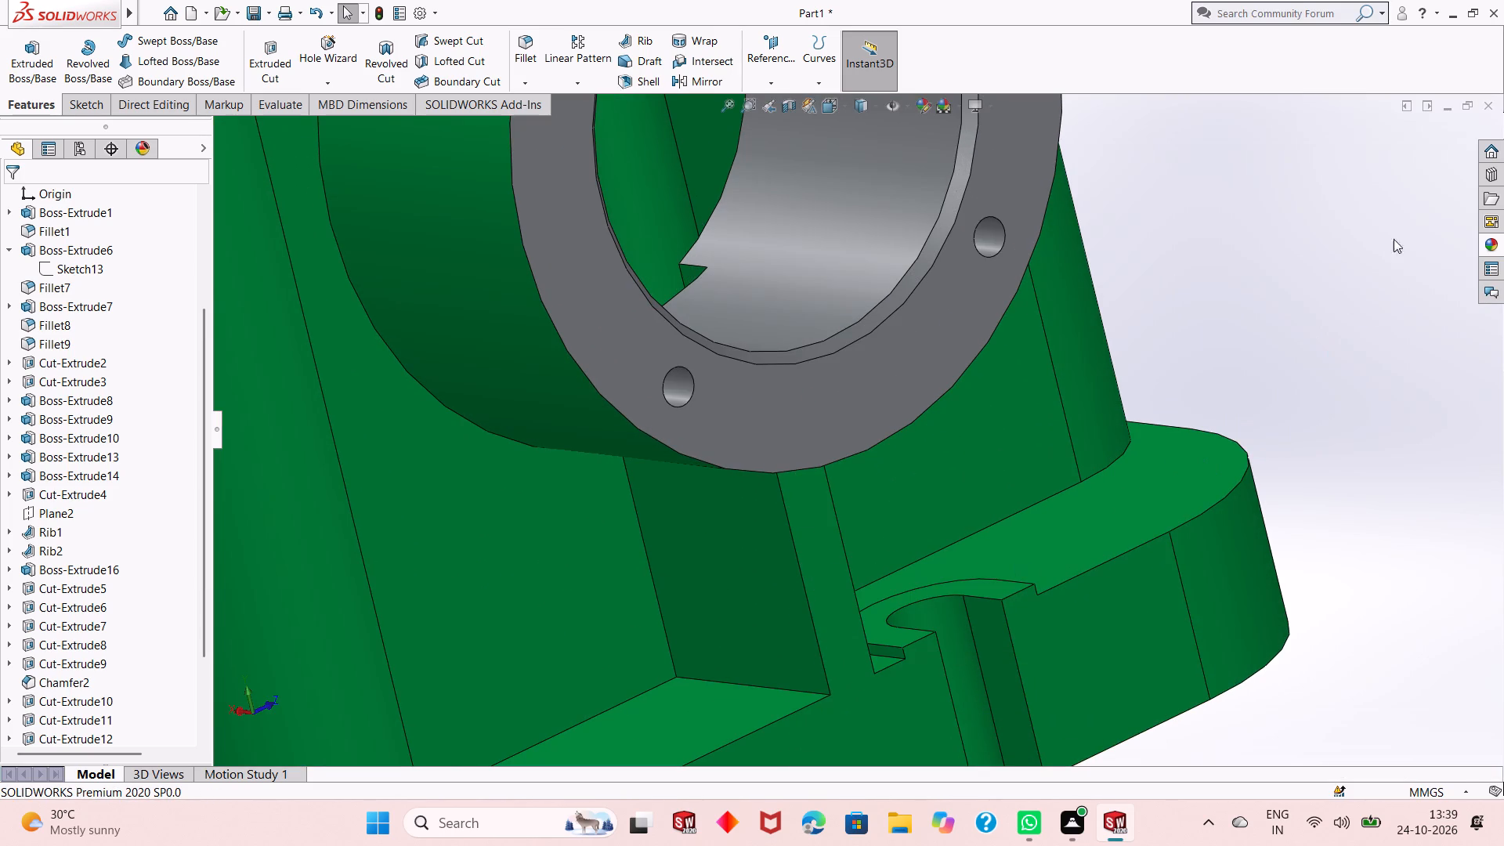
pyautogui.click(1493, 240)
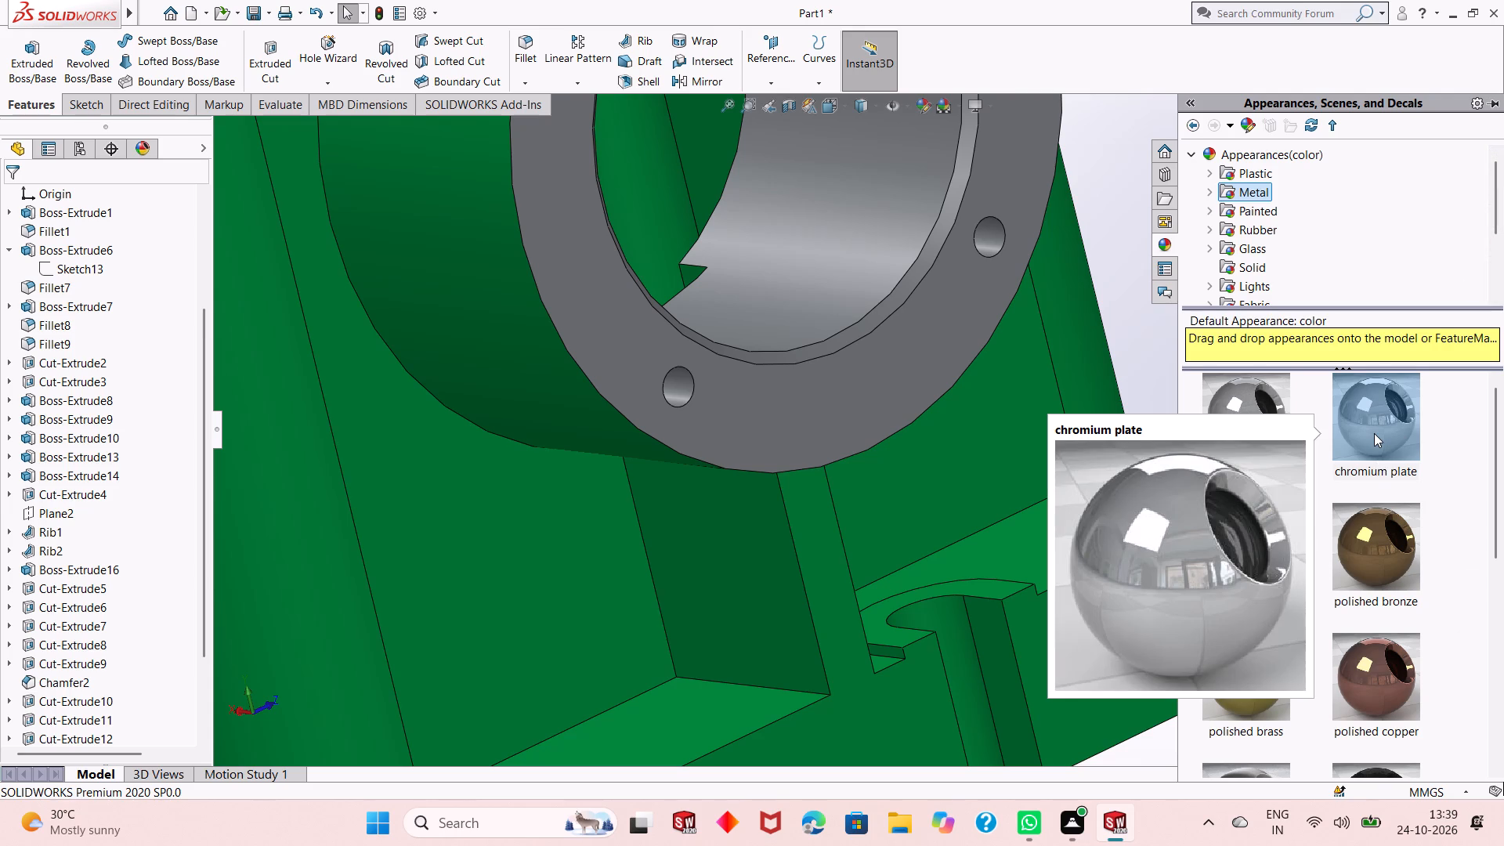
pyautogui.moveTo(1374, 433); pyautogui.dragTo(978, 551)
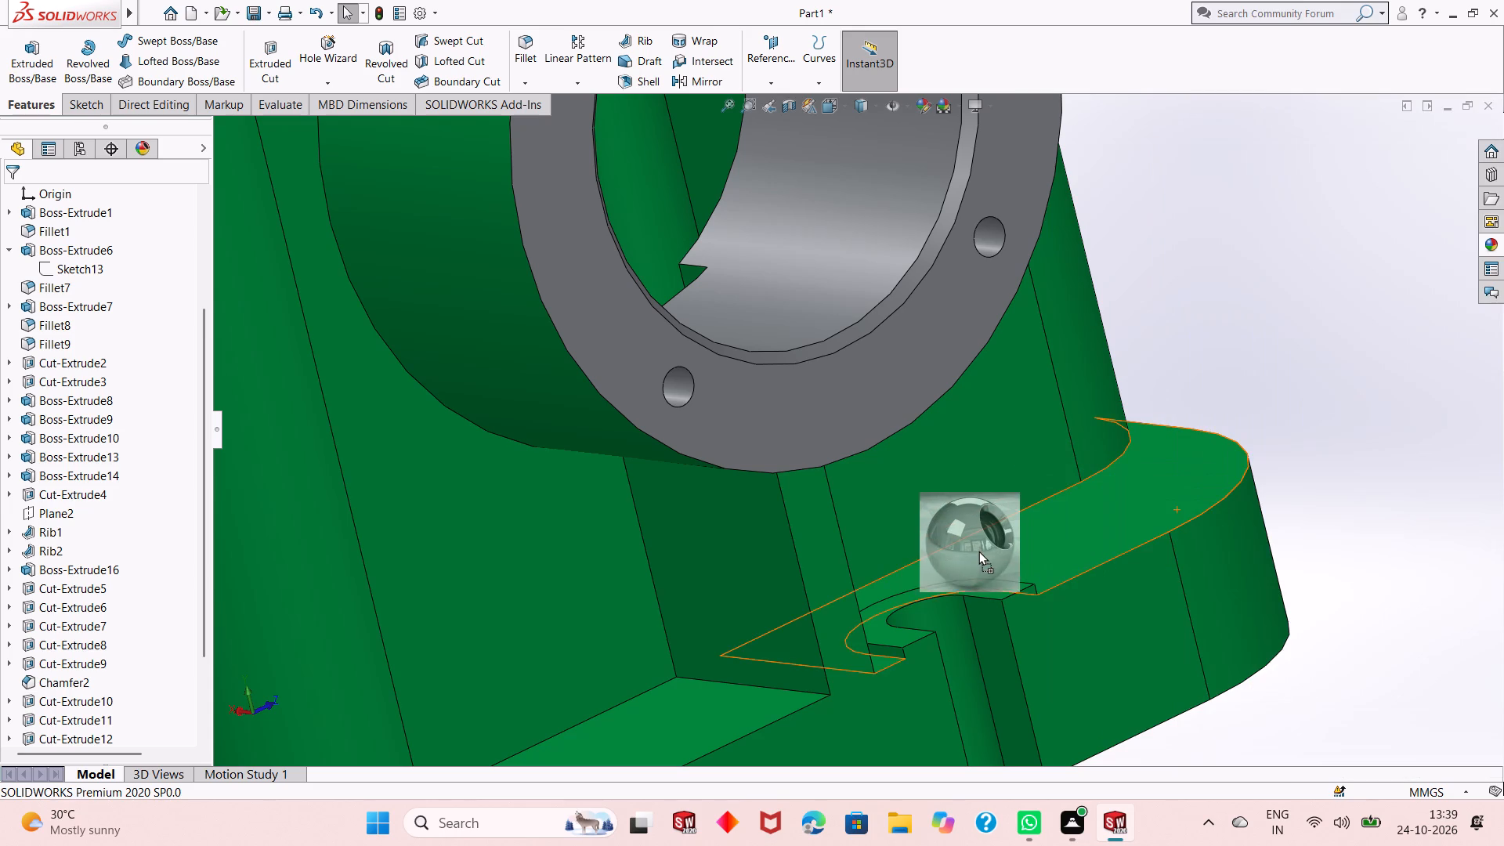
pyautogui.moveTo(978, 551); pyautogui.dragTo(989, 590)
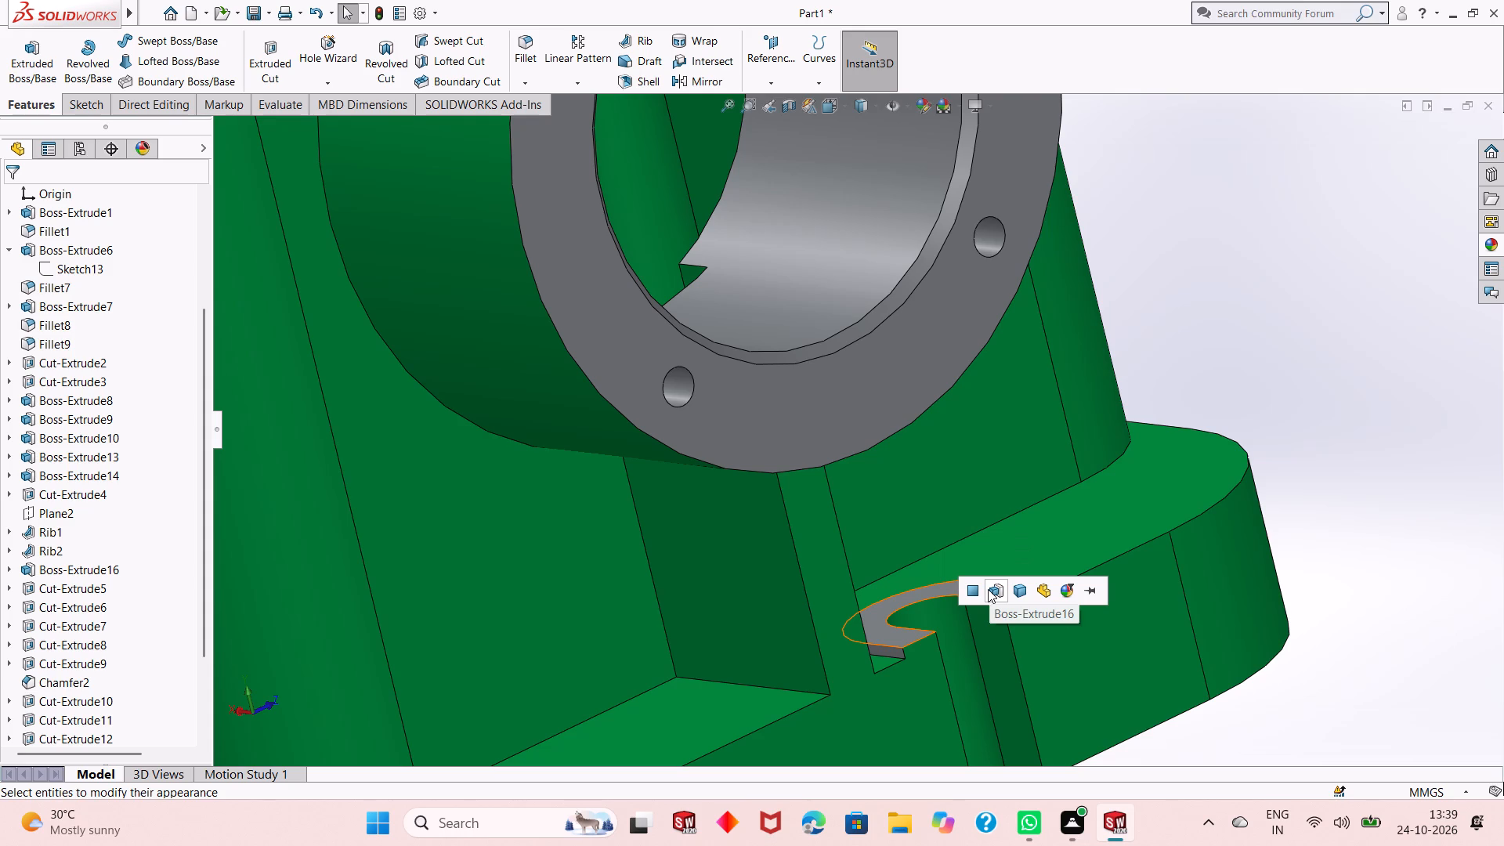
pyautogui.click(988, 589)
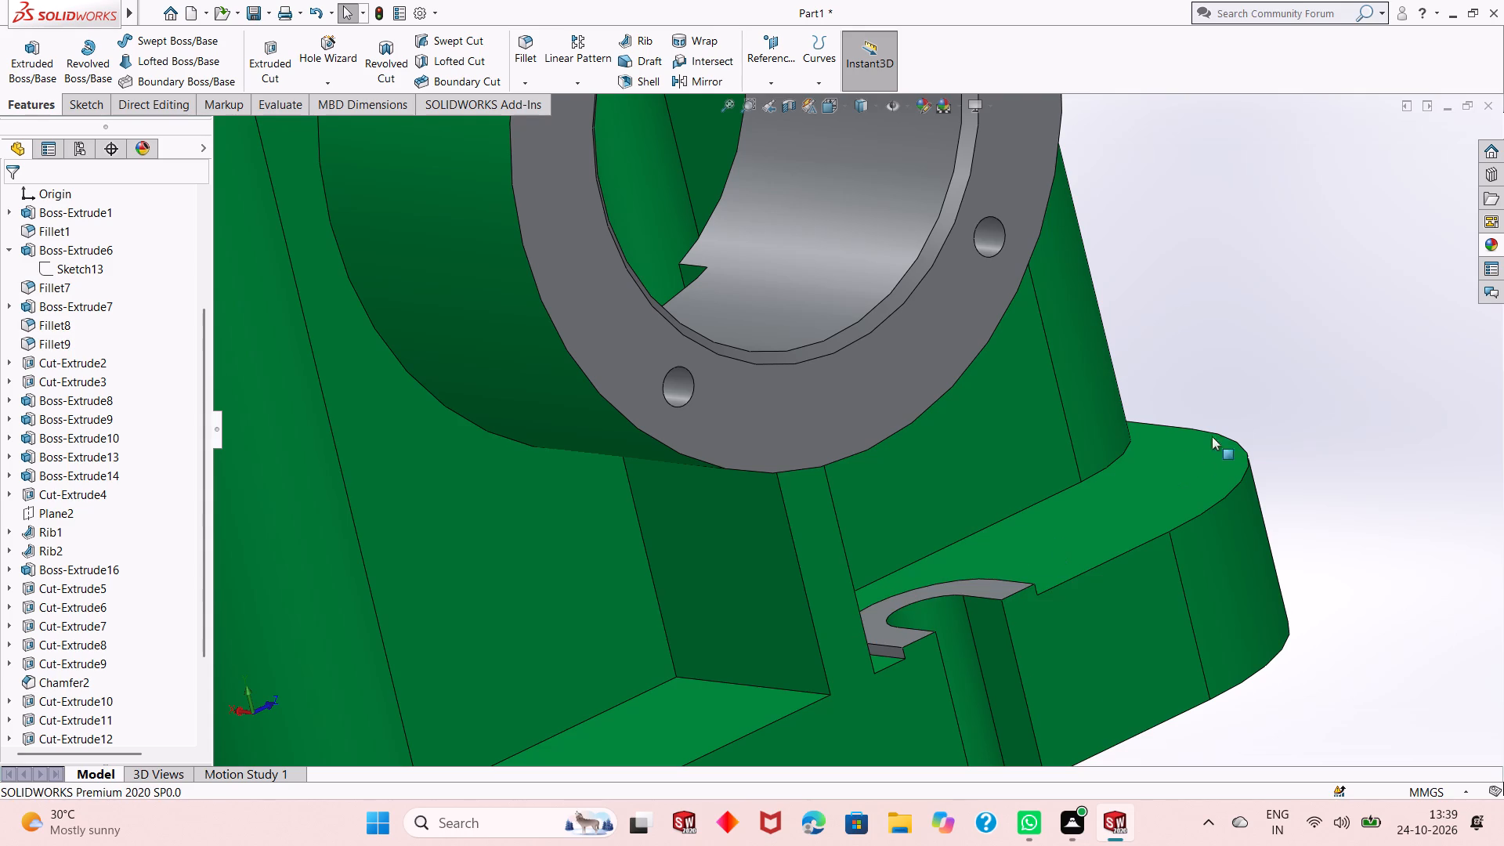
# Apply the chromium plate appearance to the Cut-Extrude5 feature, the inner walls of the base slot below the round boss.
pyautogui.click(1490, 244)
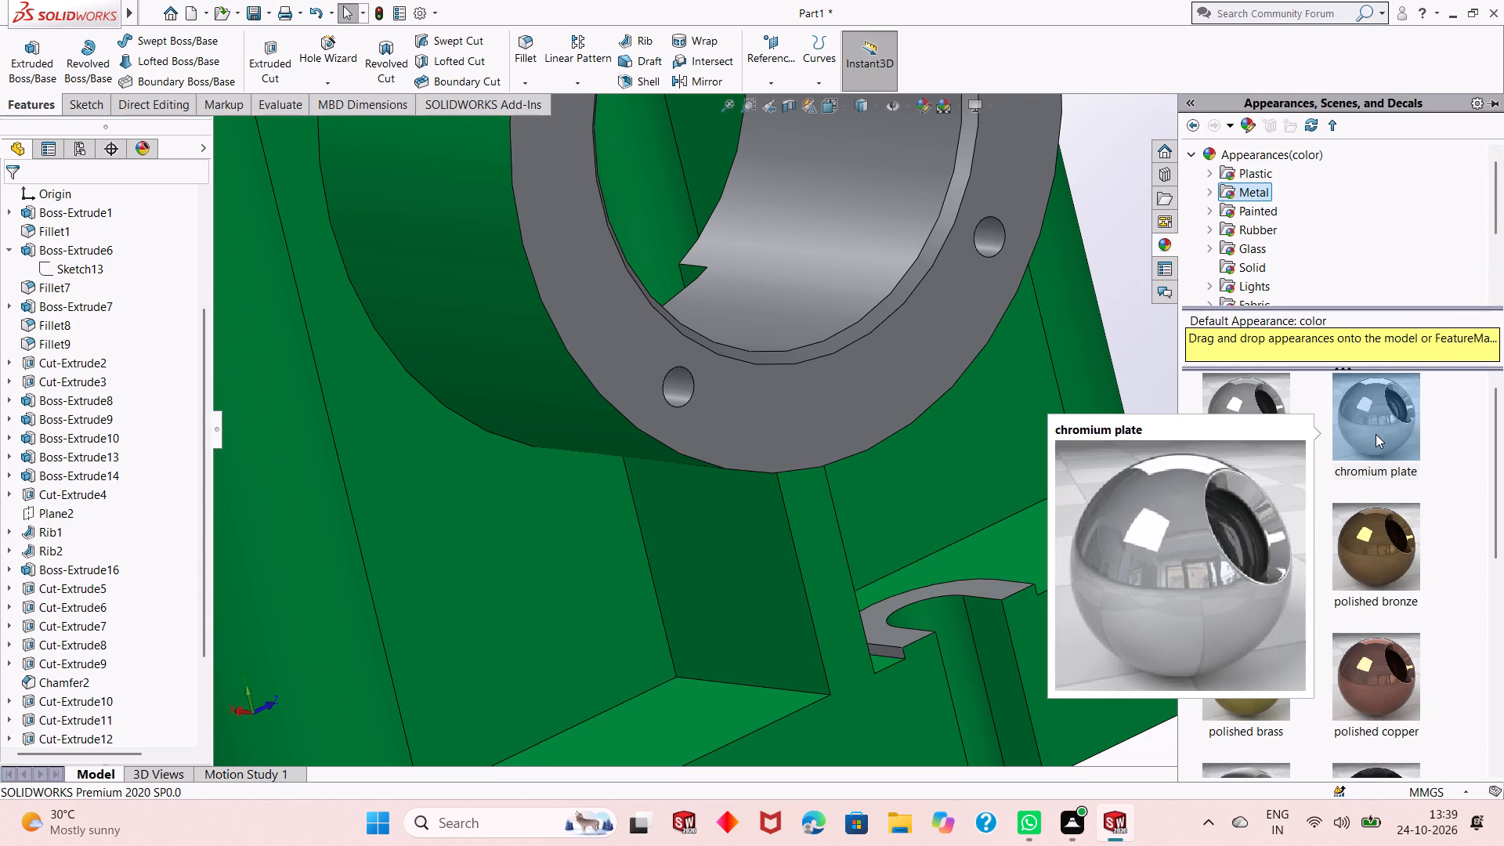
pyautogui.moveTo(1376, 434); pyautogui.dragTo(989, 656)
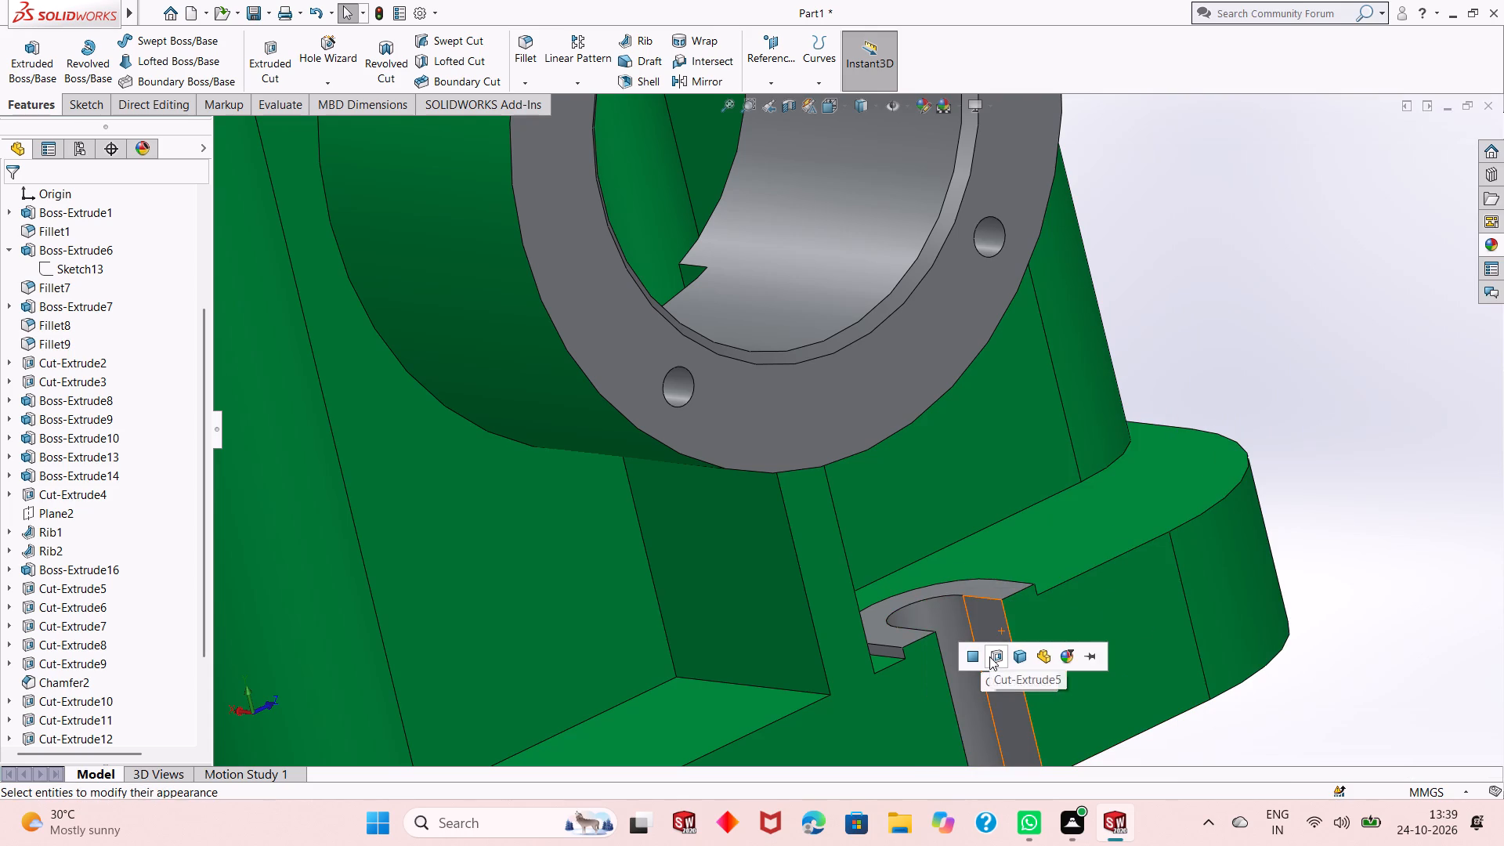
pyautogui.click(989, 656)
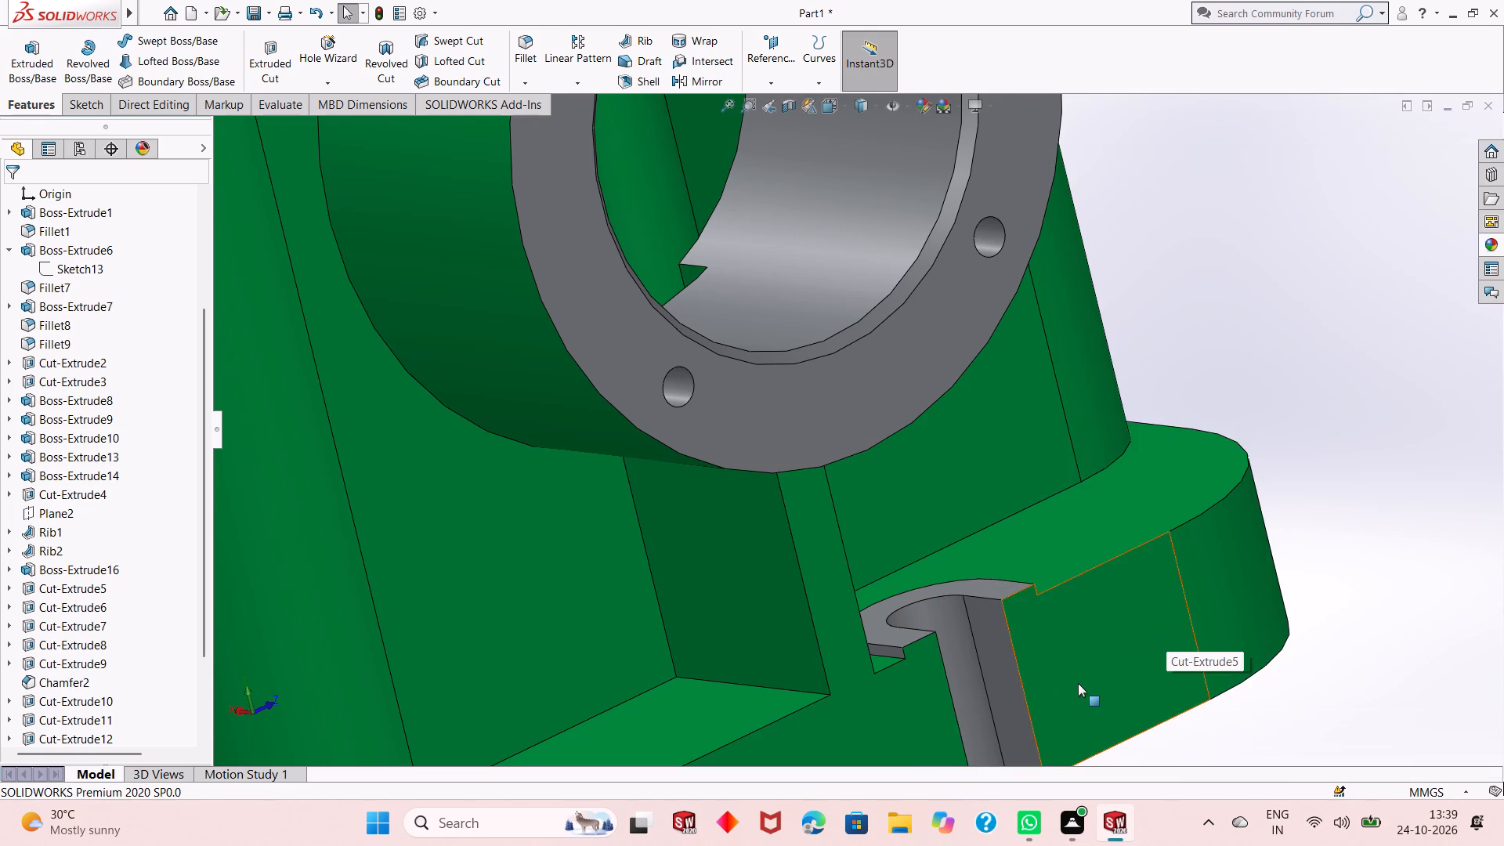
# Apply the chromium plate appearance to the Boss-Extrude7 feature, which forms the flat outer face of the boss on the housing's opposite side.
pyautogui.scroll(3, 1056, 649)
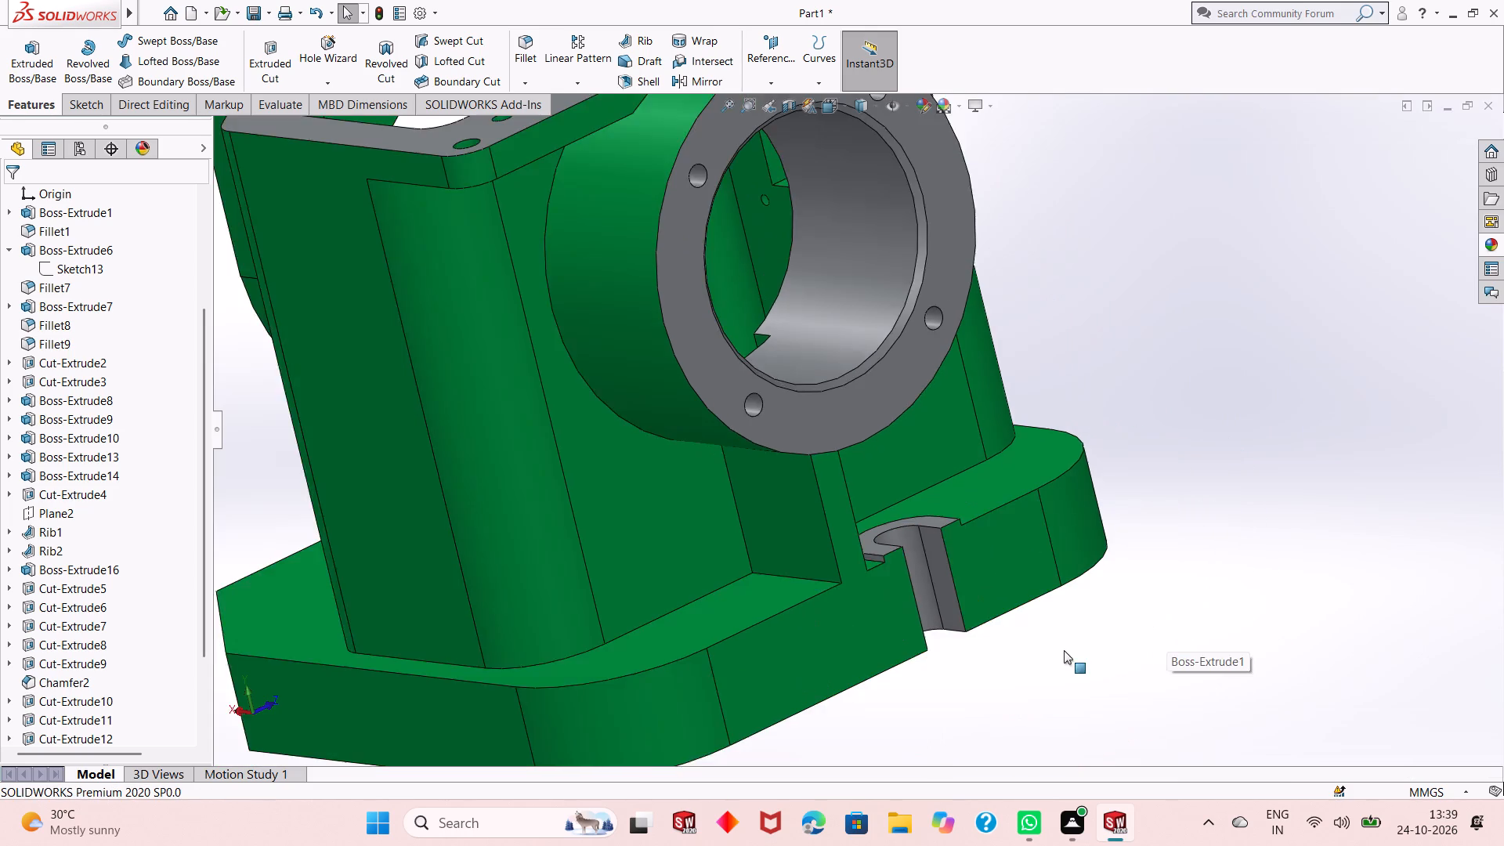
pyautogui.moveTo(1064, 650); pyautogui.dragTo(985, 744, button='middle')
pyautogui.moveTo(985, 744); pyautogui.dragTo(1015, 707, button='middle')
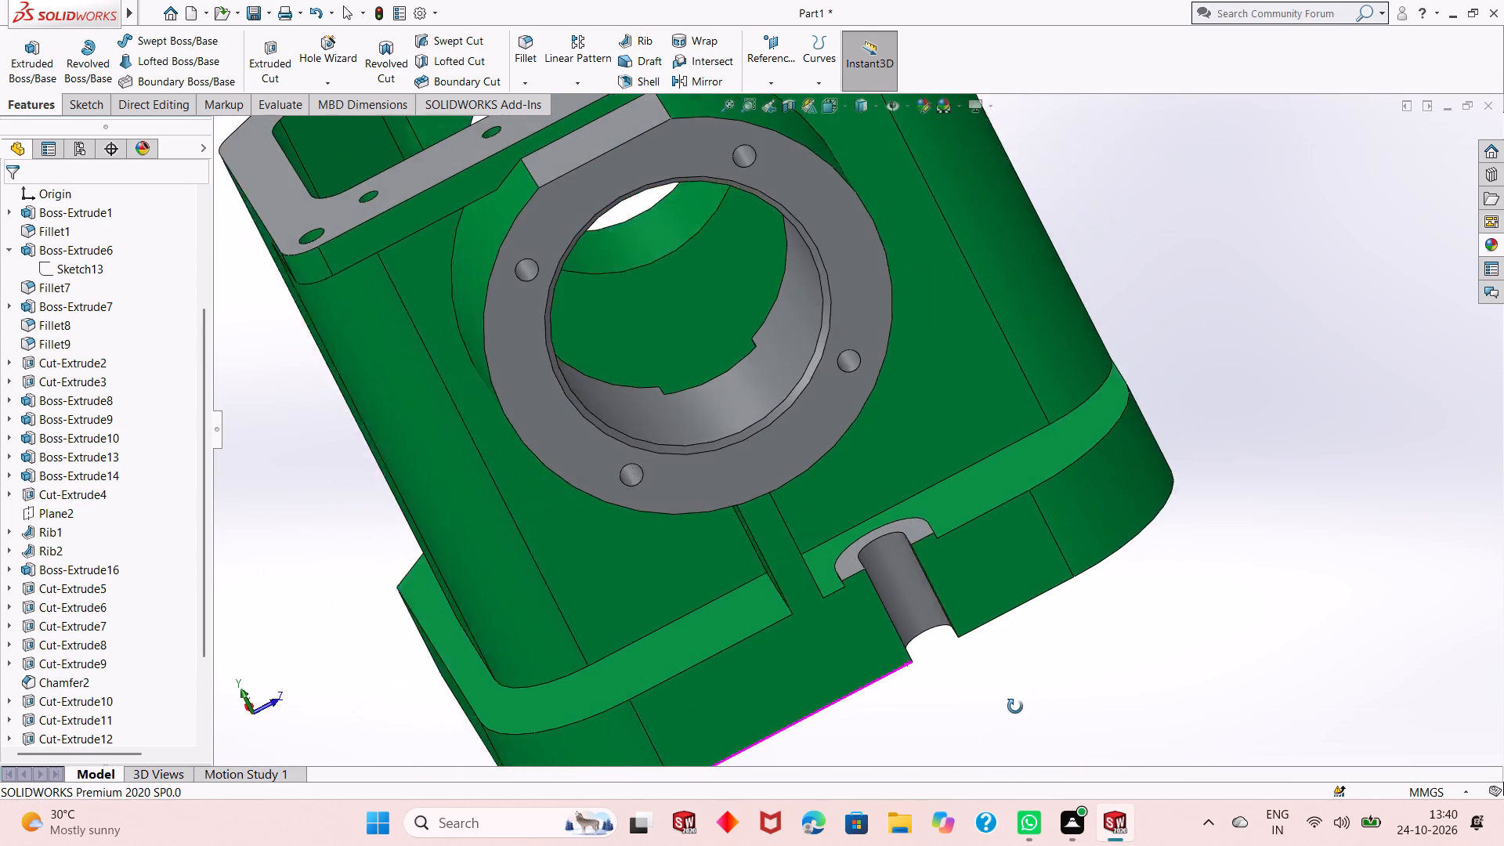
pyautogui.moveTo(1015, 707); pyautogui.dragTo(1035, 696, button='middle')
pyautogui.scroll(2, 1039, 684)
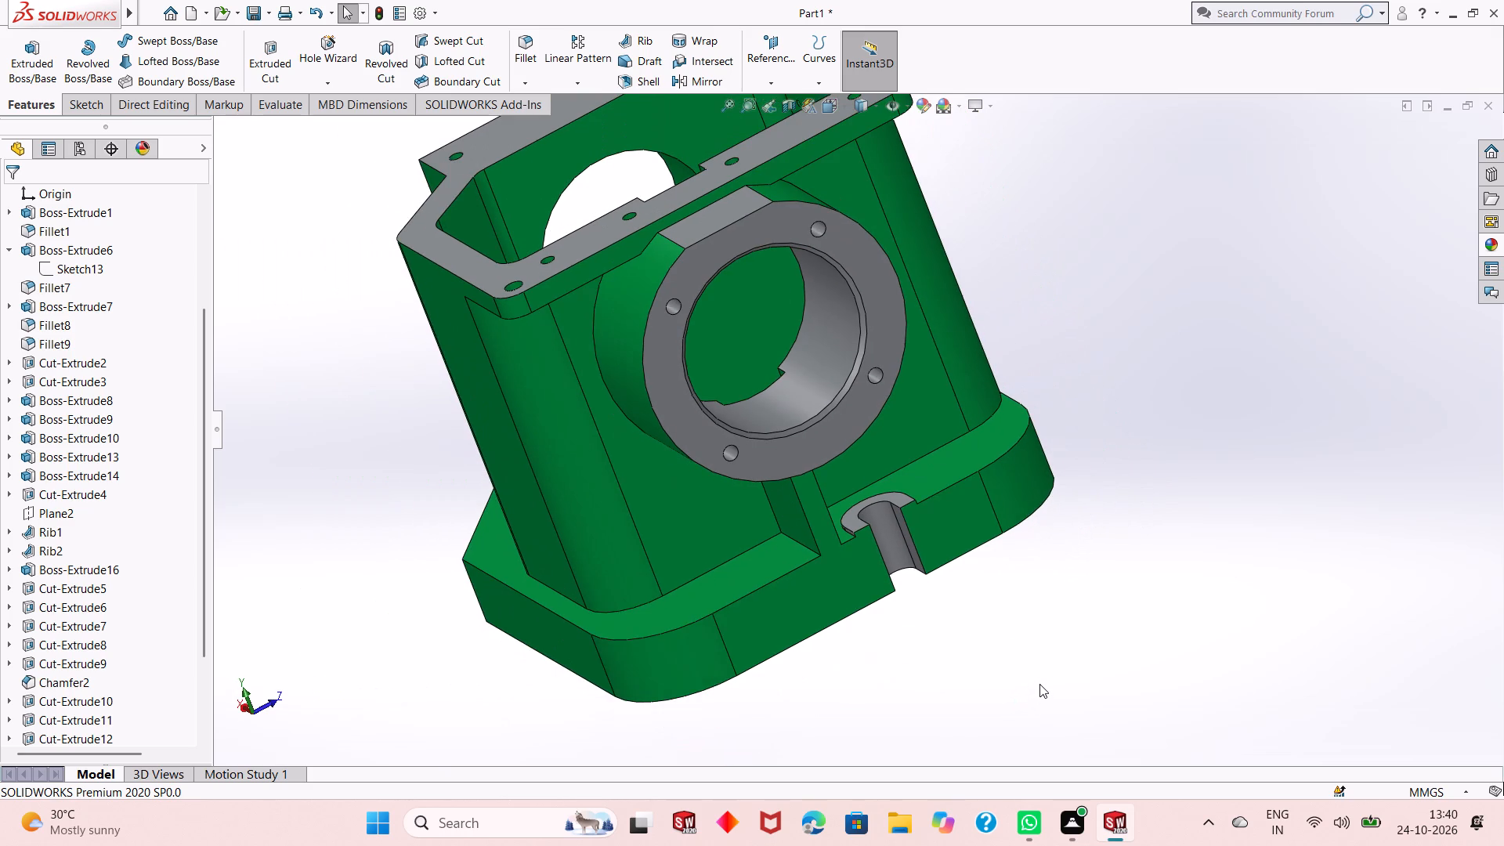
pyautogui.scroll(1, 1039, 683)
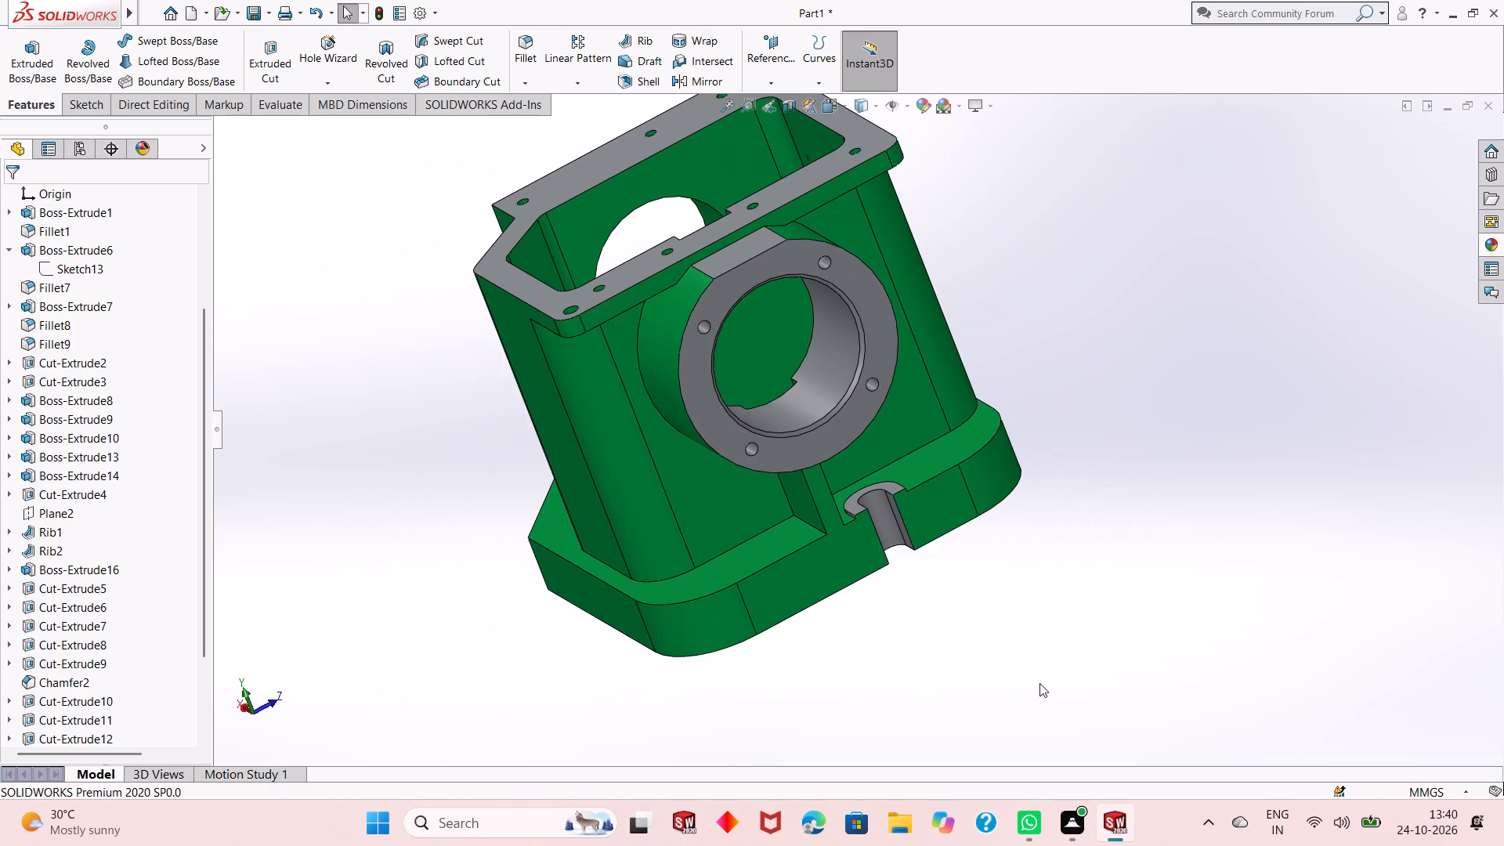
pyautogui.scroll(3, 1039, 683)
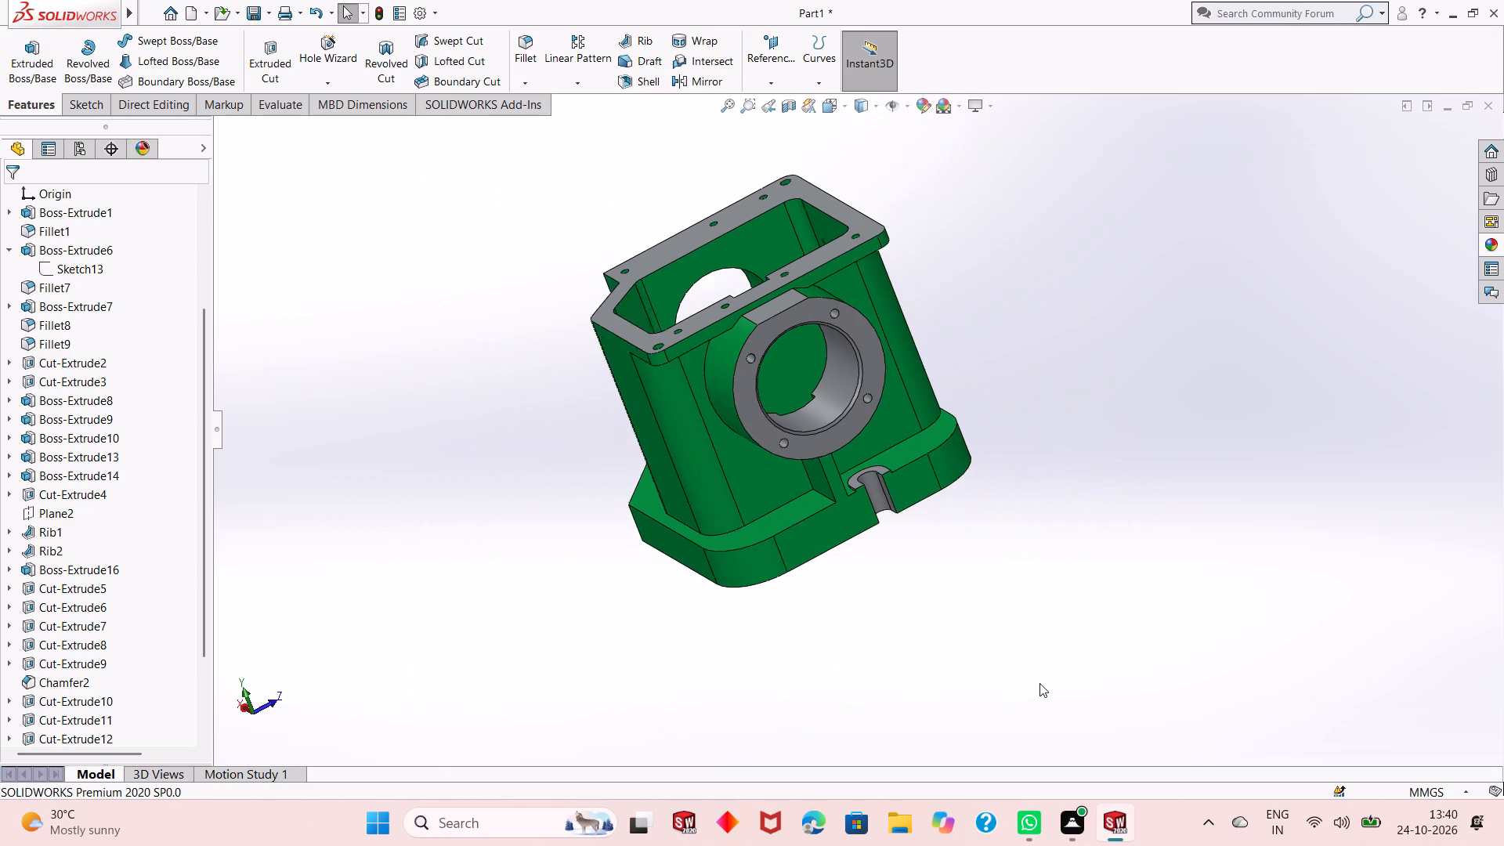
pyautogui.scroll(-3, 772, 281)
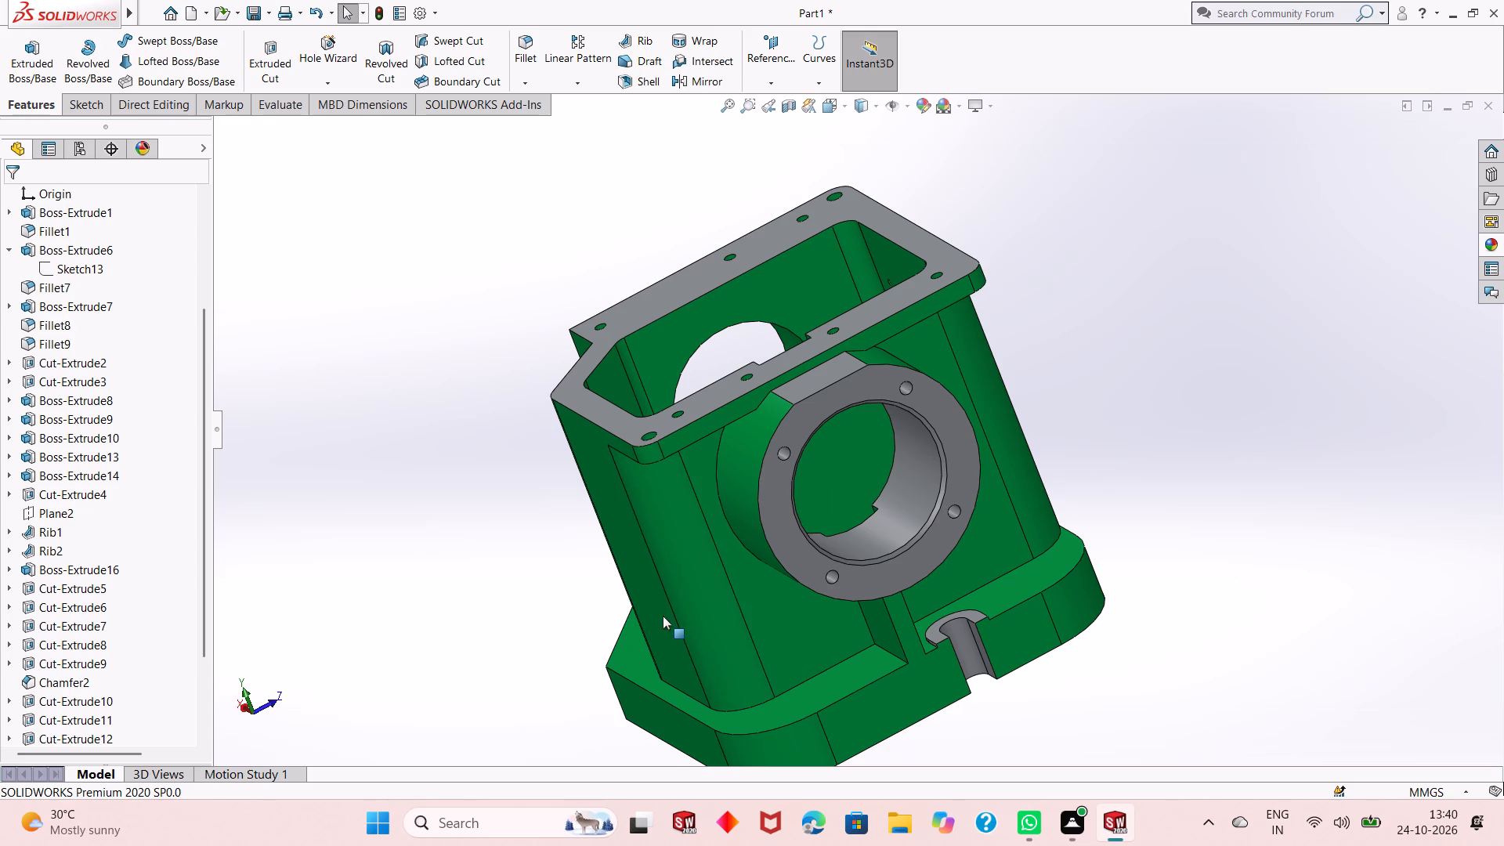
pyautogui.moveTo(658, 626); pyautogui.dragTo(695, 552, button='middle')
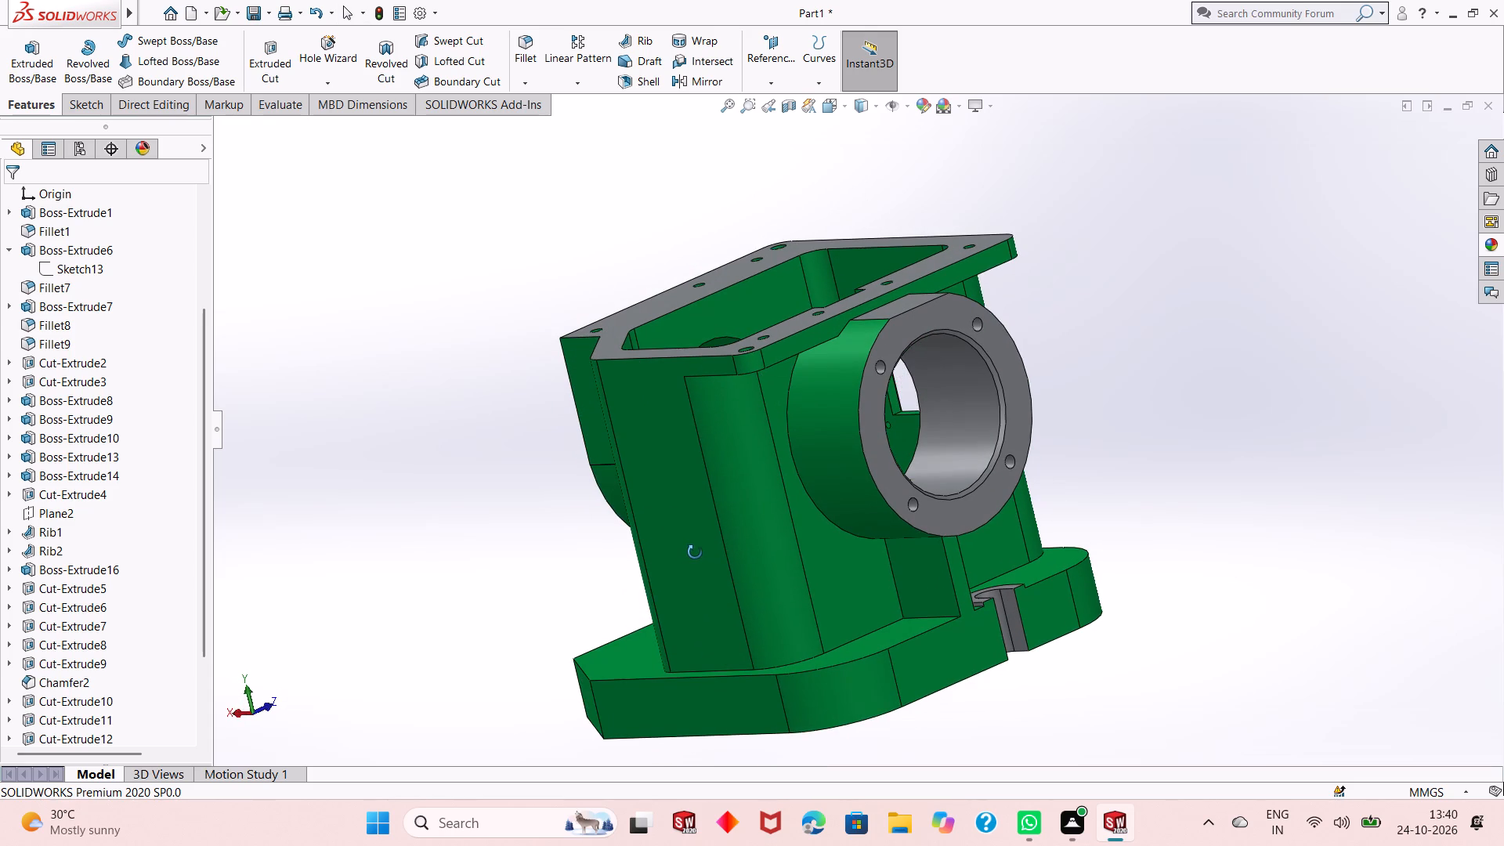
pyautogui.moveTo(695, 552); pyautogui.dragTo(881, 446, button='middle')
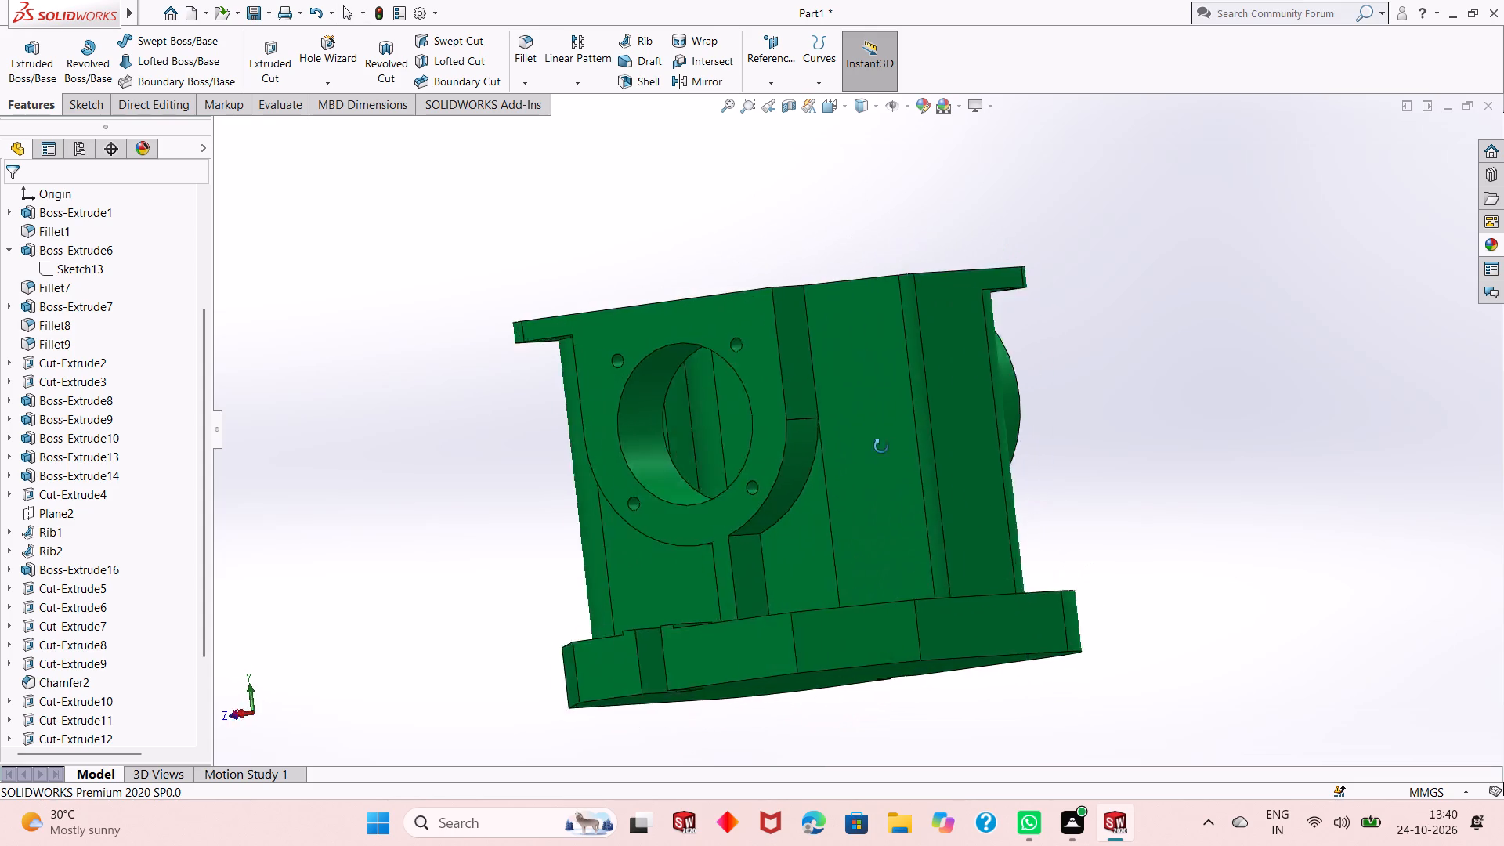
pyautogui.moveTo(881, 446); pyautogui.dragTo(1021, 523, button='middle')
pyautogui.scroll(-3, 949, 431)
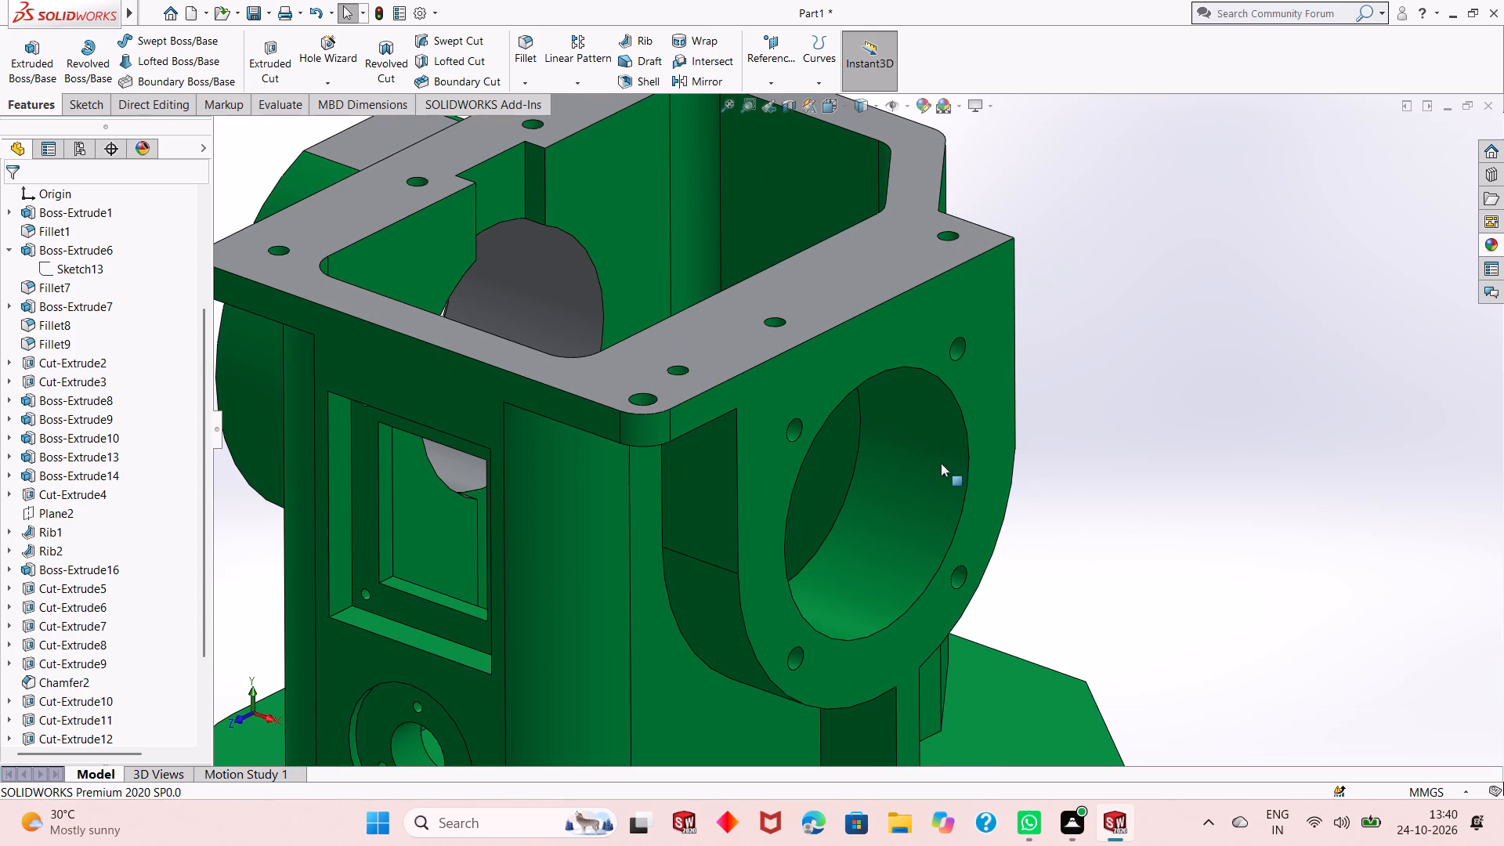
pyautogui.click(1490, 237)
pyautogui.moveTo(1391, 425); pyautogui.dragTo(1294, 424)
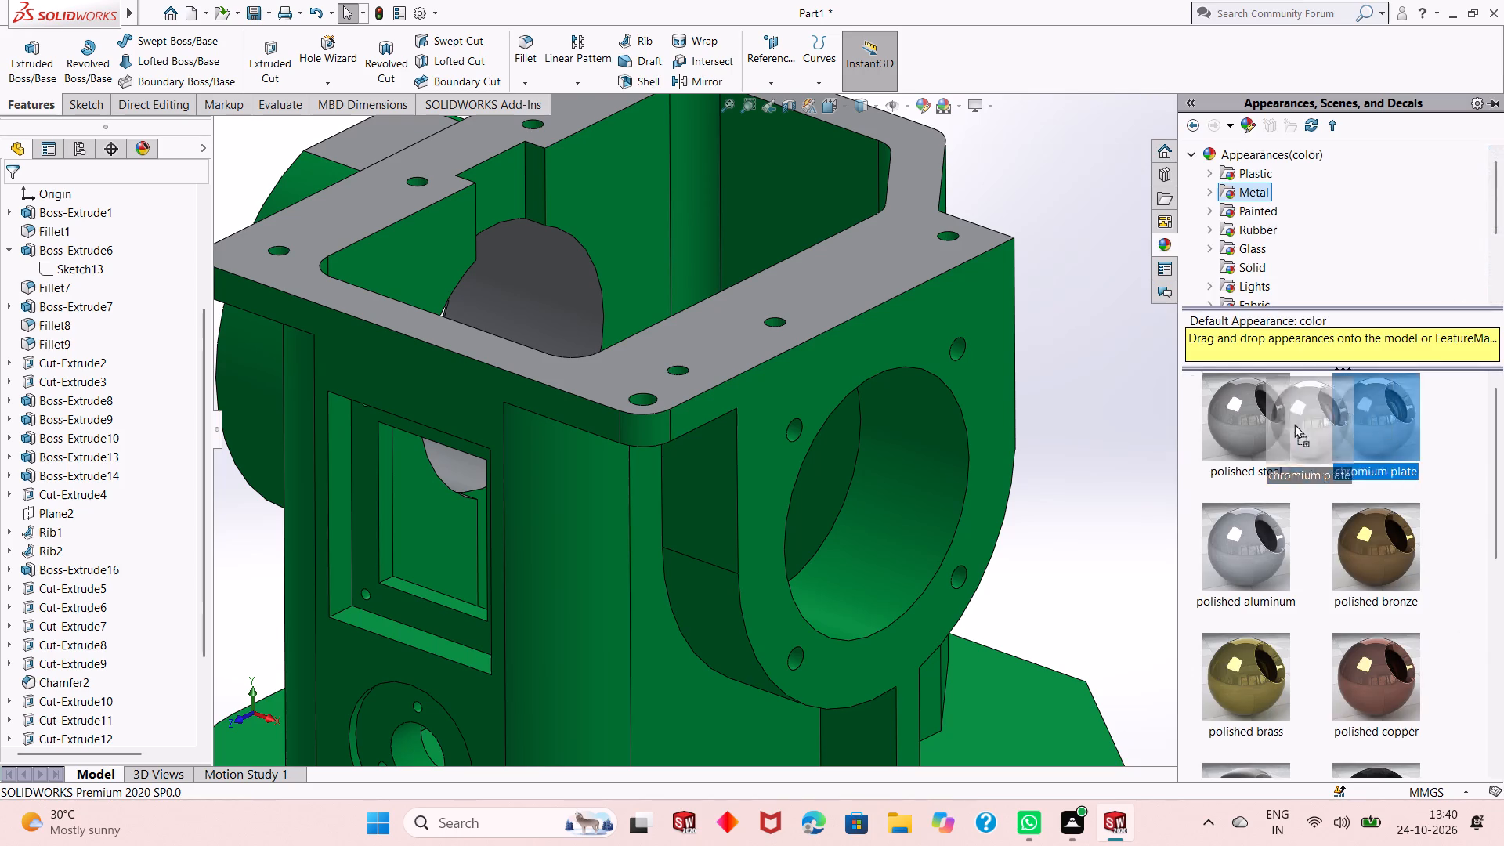
pyautogui.moveTo(1294, 424); pyautogui.dragTo(985, 307)
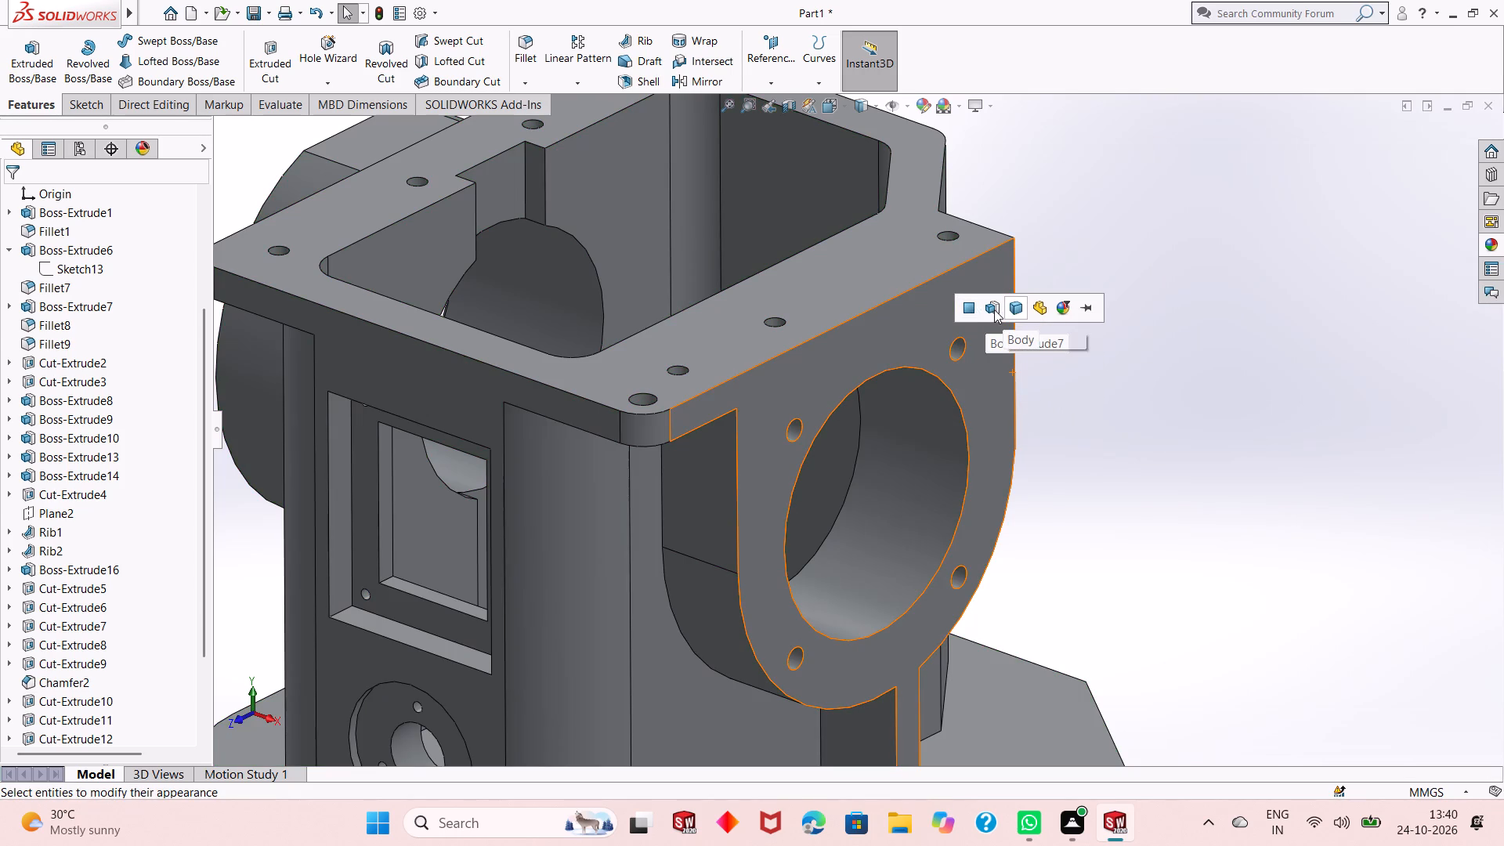
pyautogui.click(994, 309)
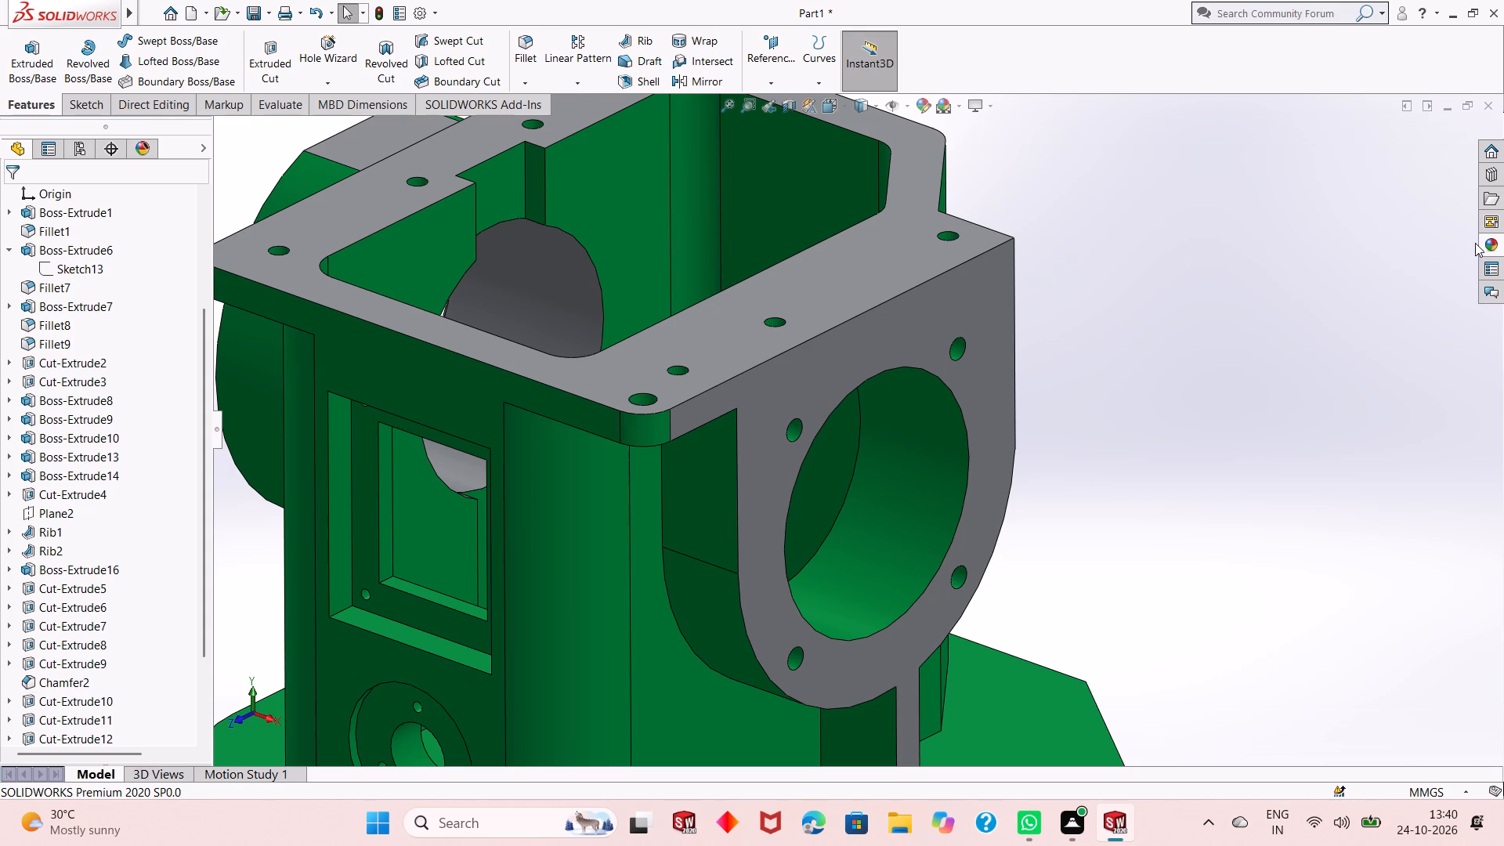
# Apply the chromium plate appearance to the inner cylindrical surface of the large bore in the flat-faced boss.
pyautogui.click(1475, 243)
pyautogui.click(1480, 244)
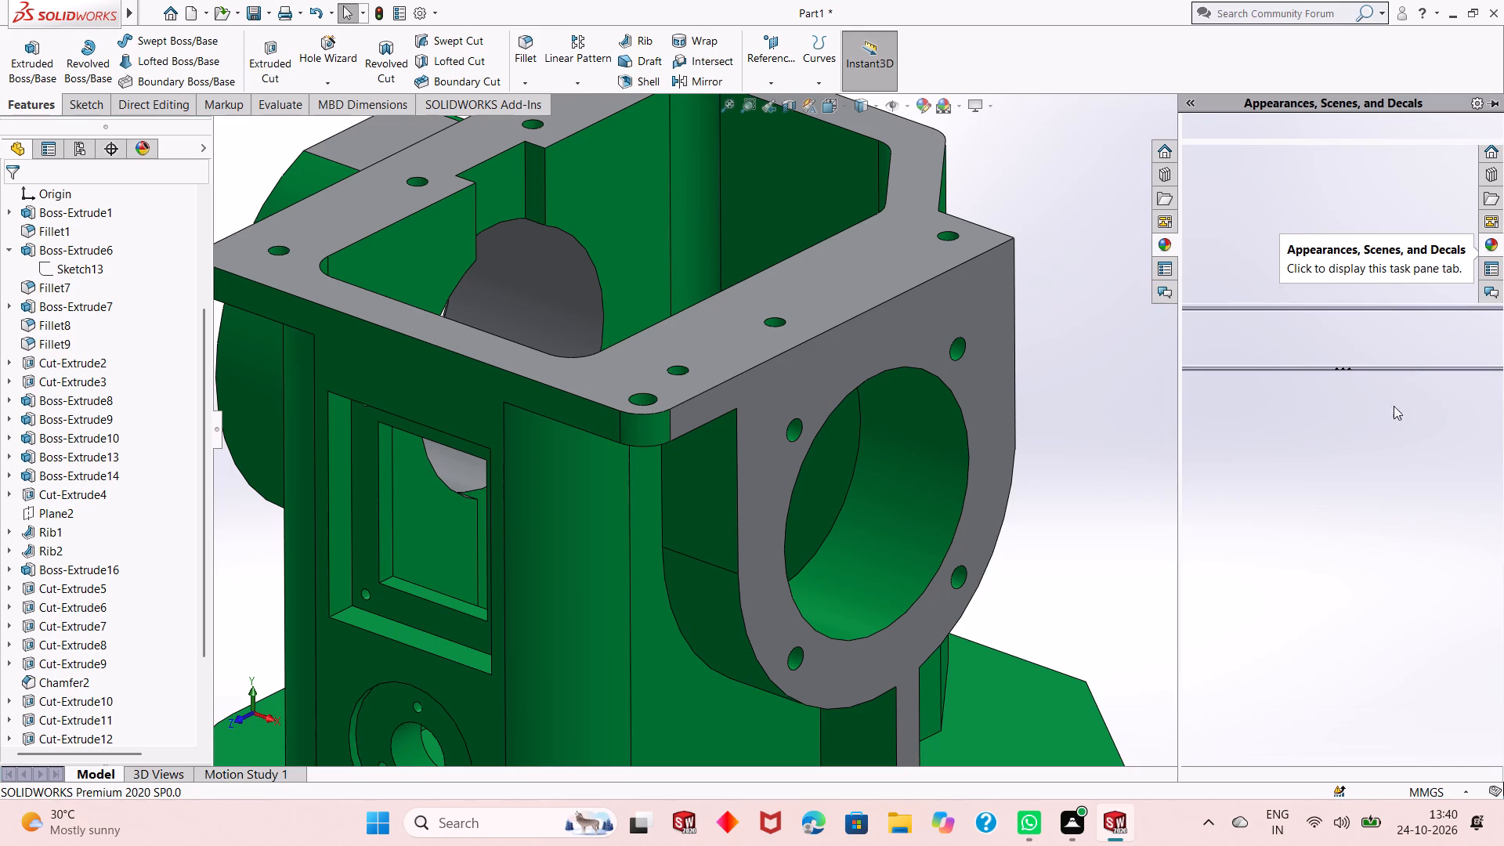
pyautogui.moveTo(1379, 427); pyautogui.dragTo(940, 529)
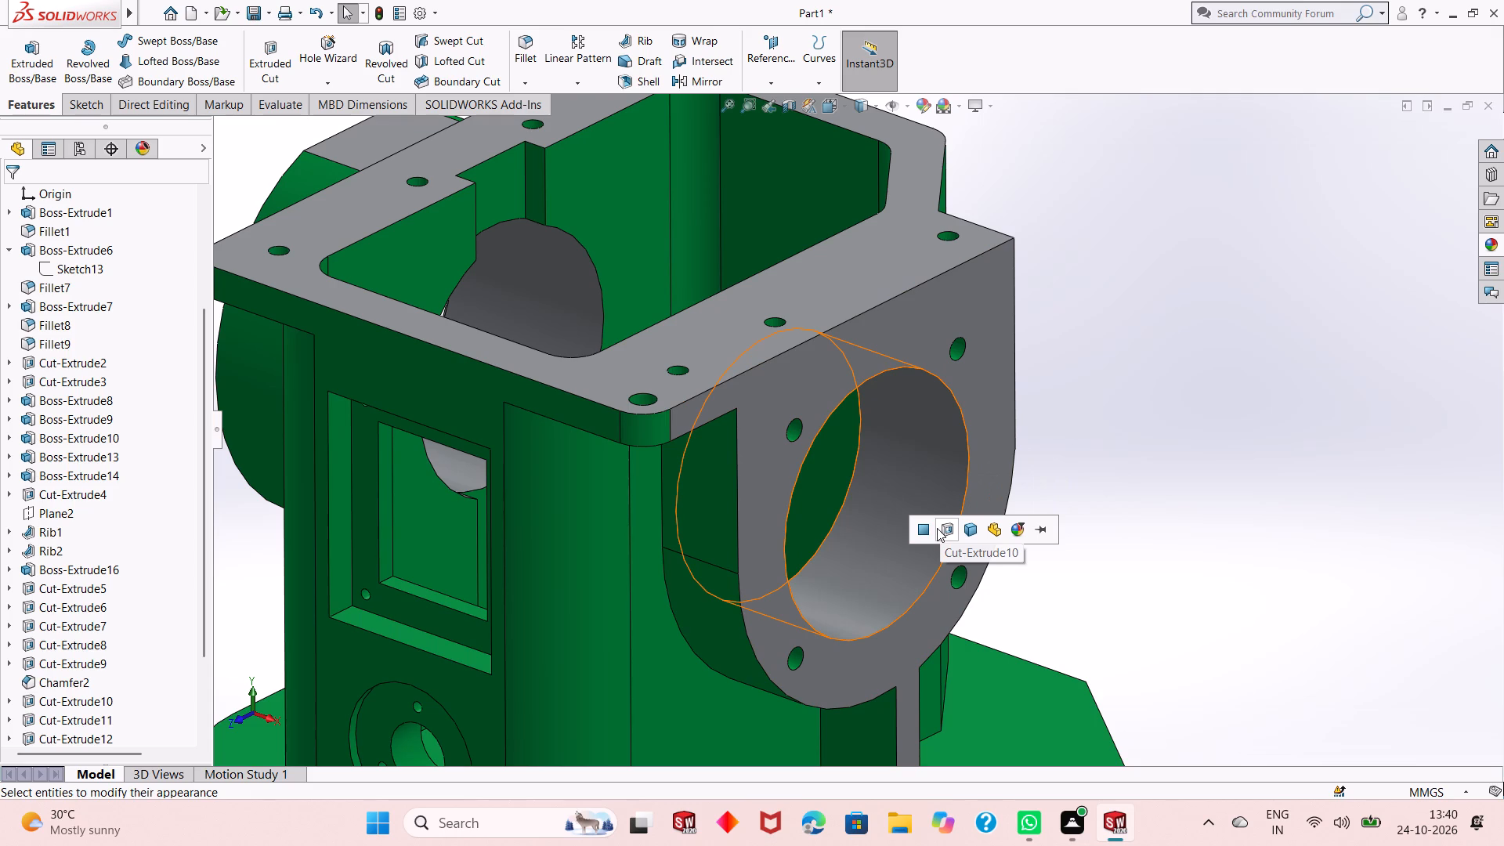
pyautogui.click(932, 528)
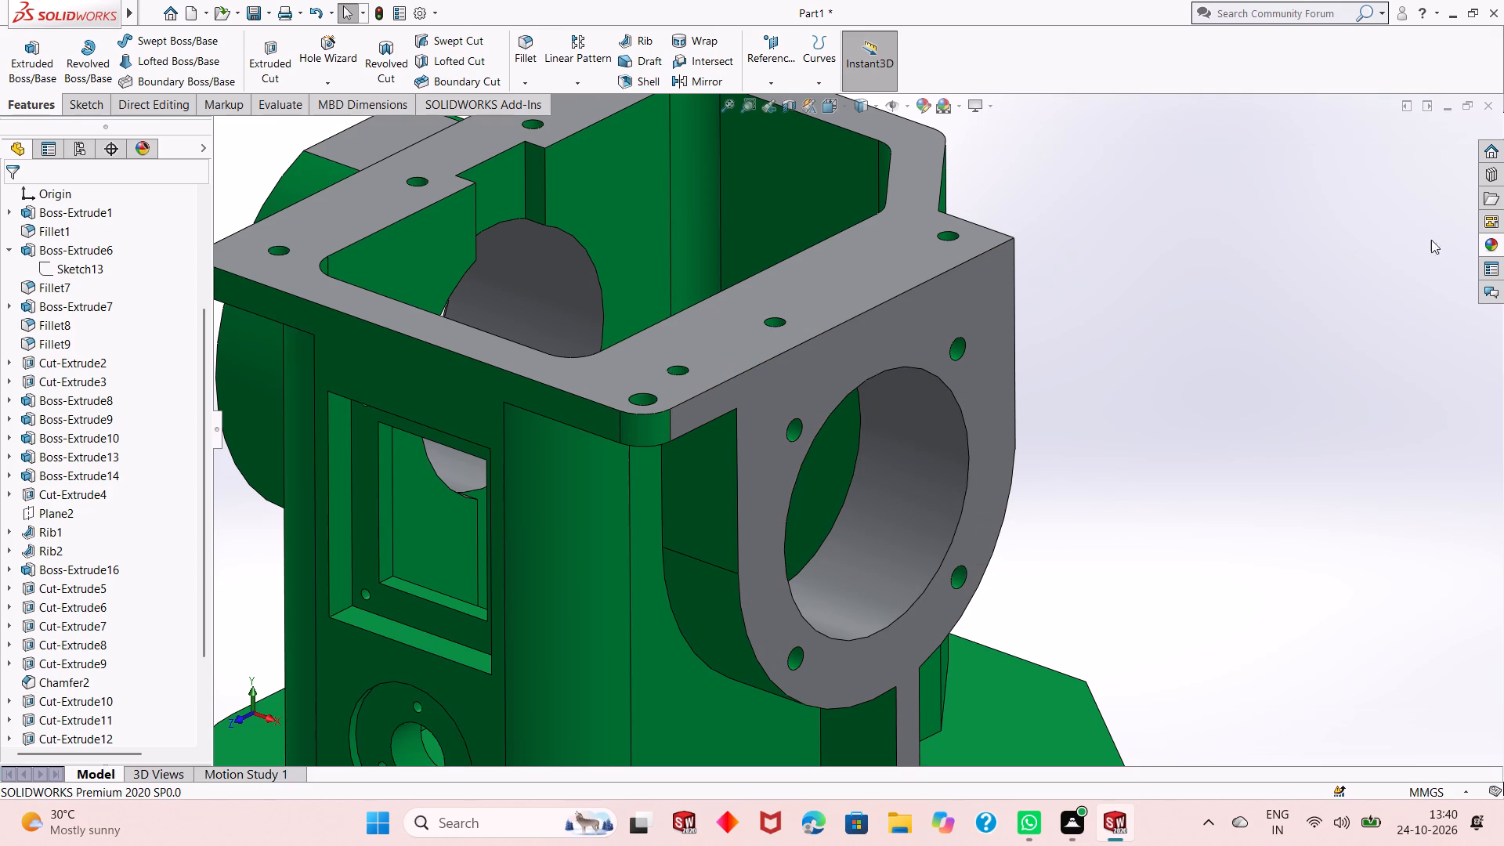
# Apply the chromium plate appearance to the whole Cut-Extrude11 feature, the four bolt holes around the flat-faced boss's bore.
pyautogui.click(1481, 246)
pyautogui.moveTo(1368, 418); pyautogui.dragTo(1063, 417)
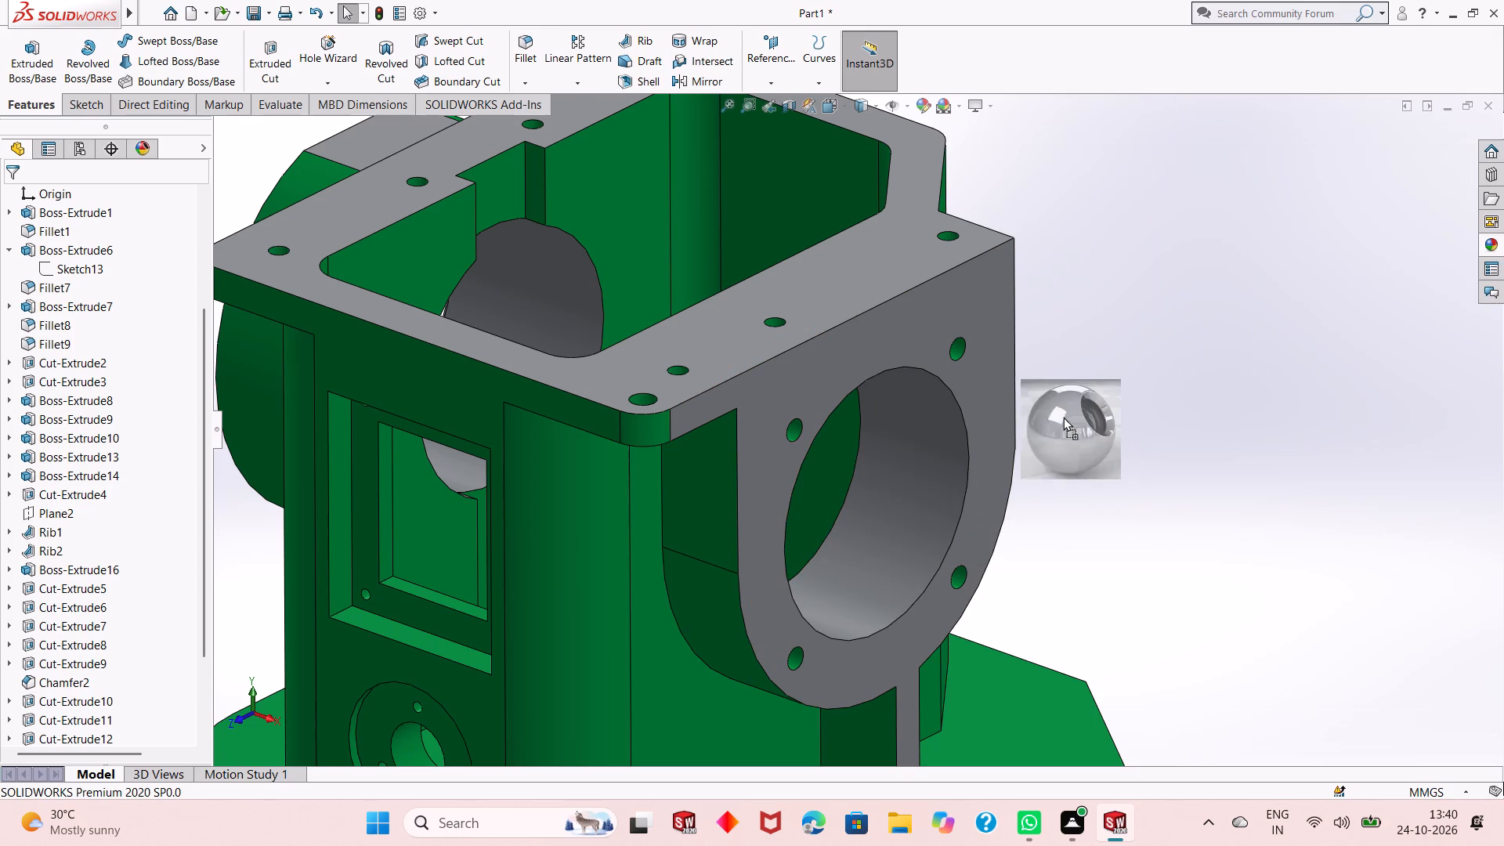
pyautogui.moveTo(1063, 417); pyautogui.dragTo(960, 348)
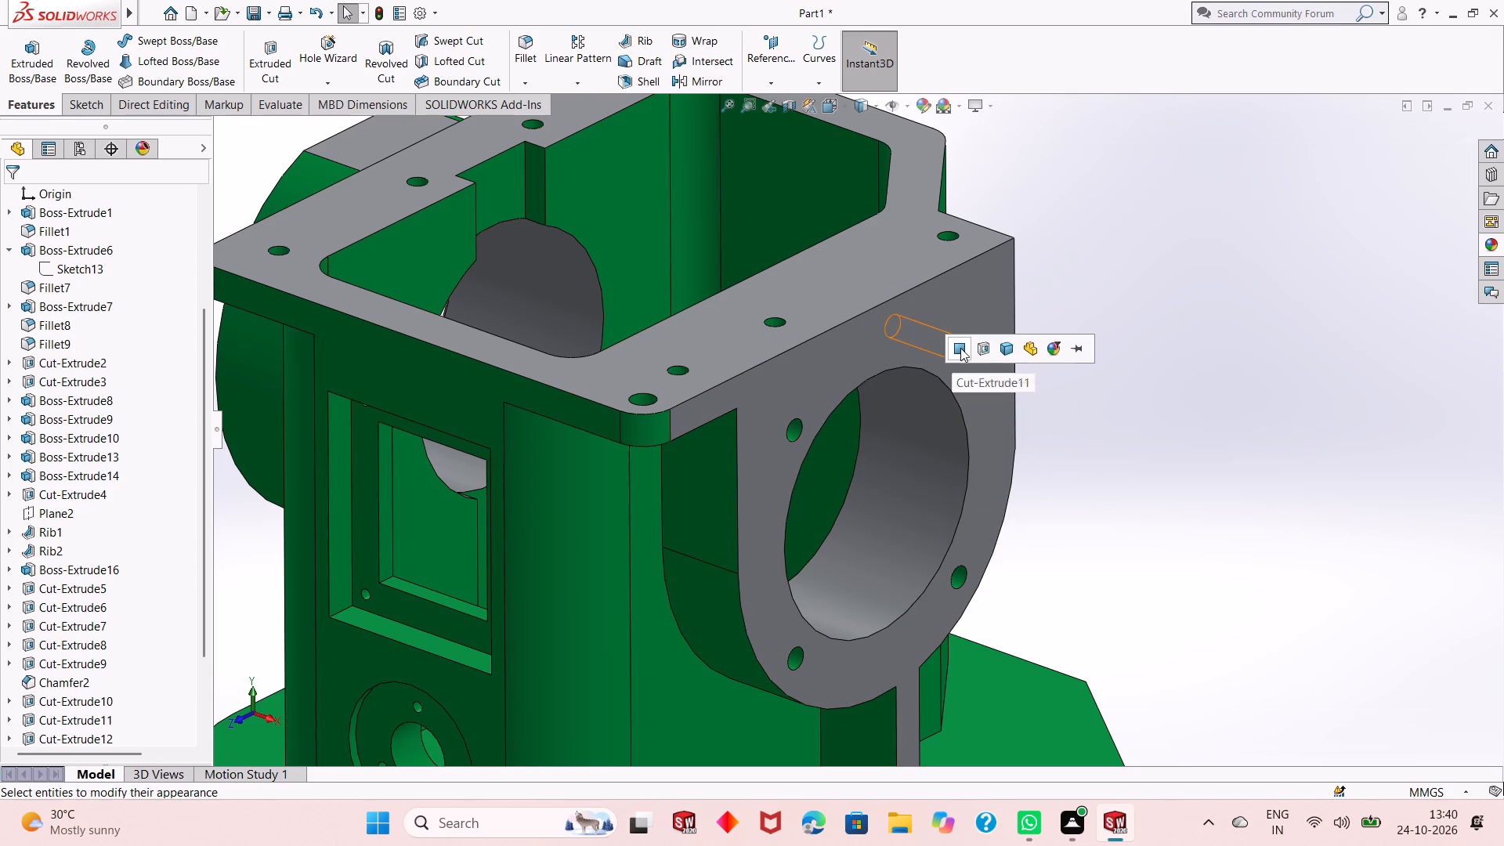
pyautogui.click(983, 349)
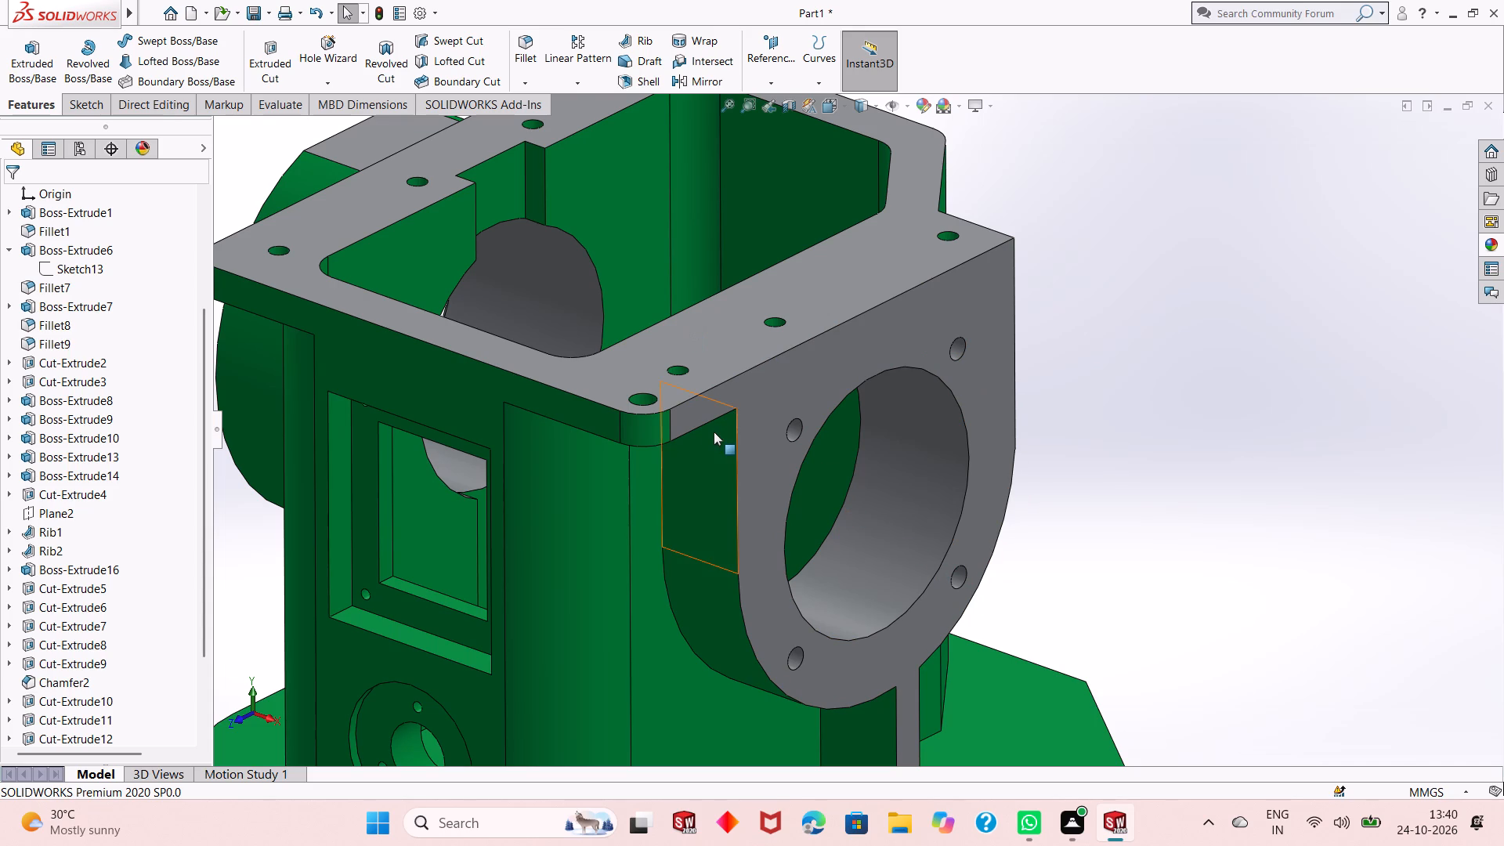
# Apply the chromium plate appearance to the whole Boss-Extrude14 feature, the raised U-shaped pad around the base slot below the flat-faced boss.
pyautogui.scroll(3, 715, 432)
pyautogui.scroll(1, 794, 540)
pyautogui.scroll(2, 830, 619)
pyautogui.scroll(-6, 872, 686)
pyautogui.scroll(-2, 859, 557)
pyautogui.click(1492, 239)
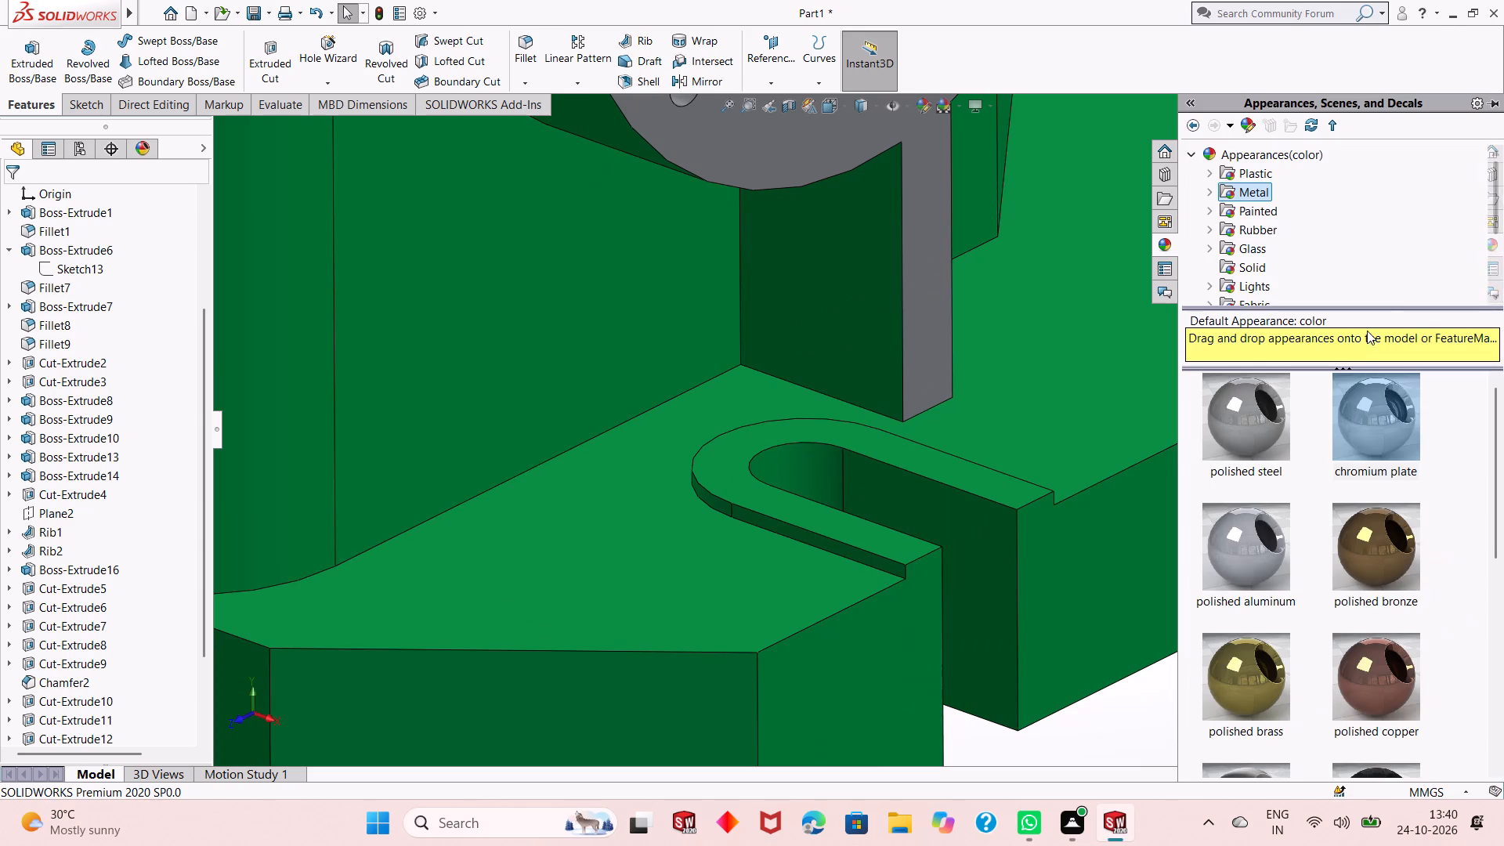
pyautogui.moveTo(1369, 425); pyautogui.dragTo(1070, 435)
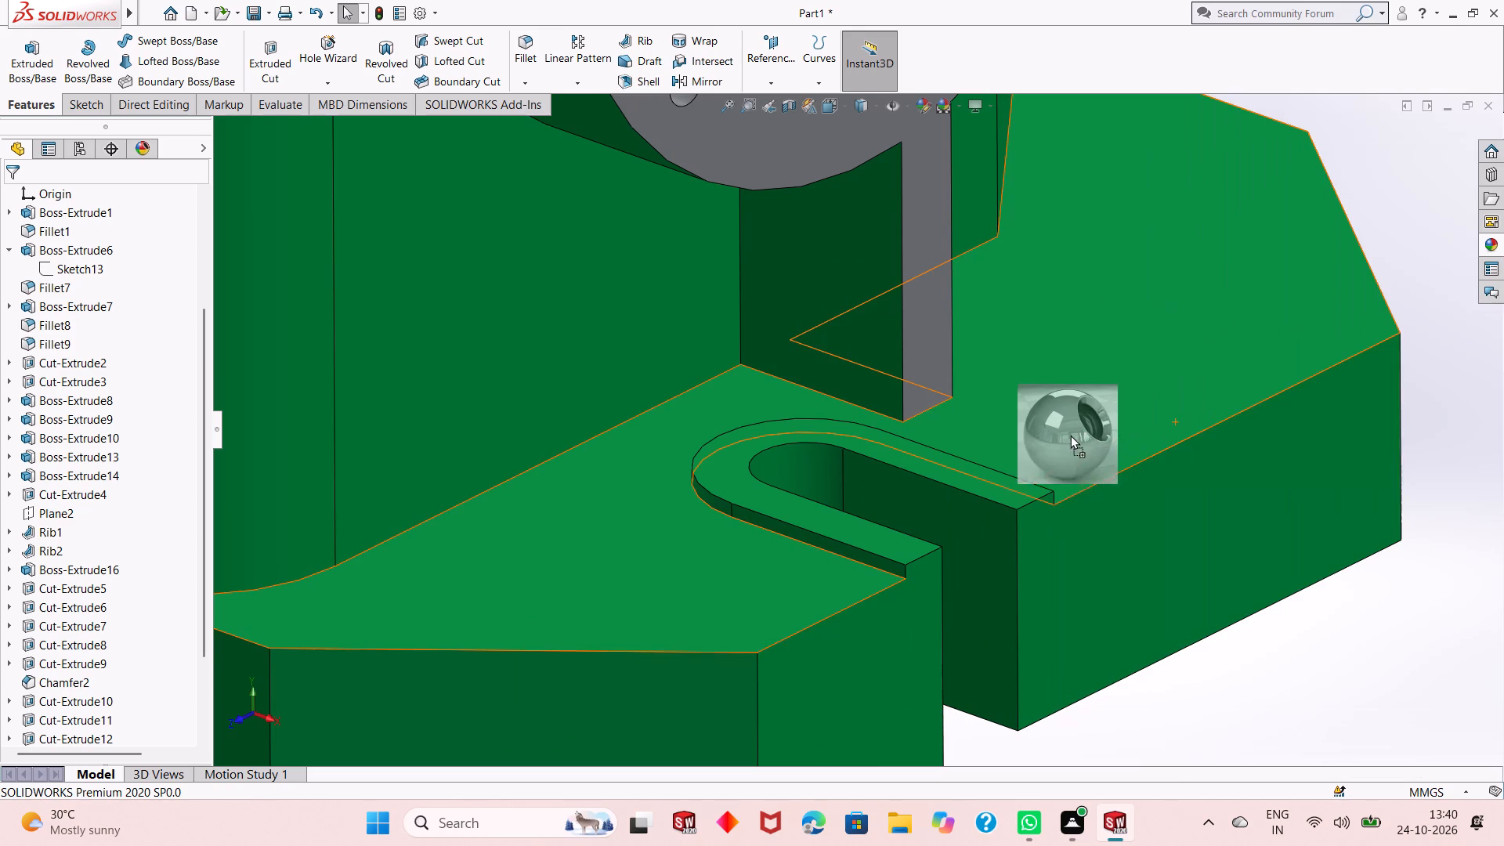
pyautogui.moveTo(1070, 435); pyautogui.dragTo(1001, 482)
pyautogui.click(1001, 482)
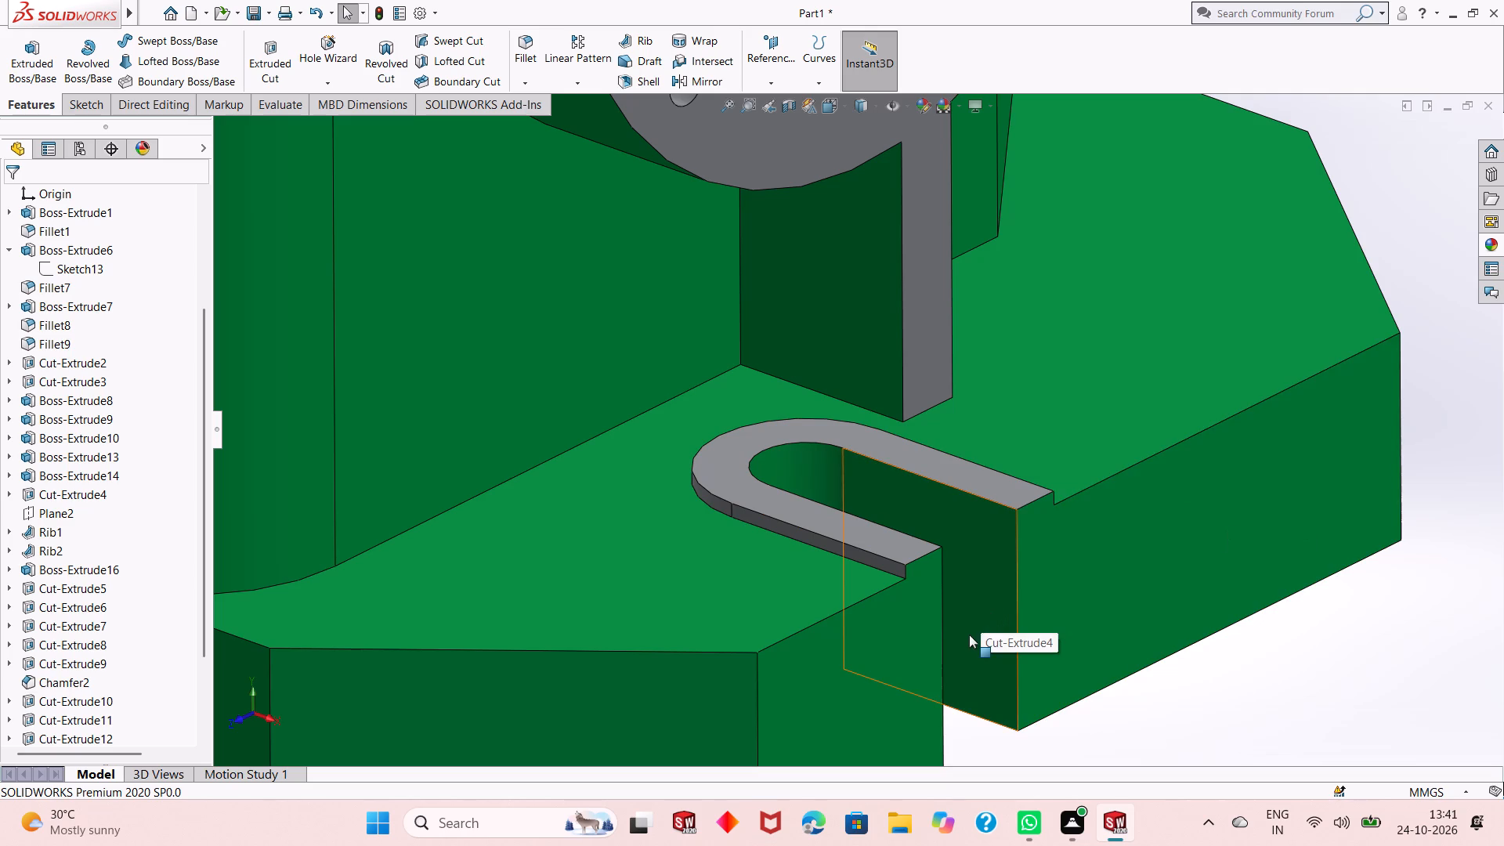
# Apply the chromium plate appearance to the whole Cut-Extrude12 feature, the rectangular recess in the housing's side wall.
pyautogui.scroll(-3, 737, 508)
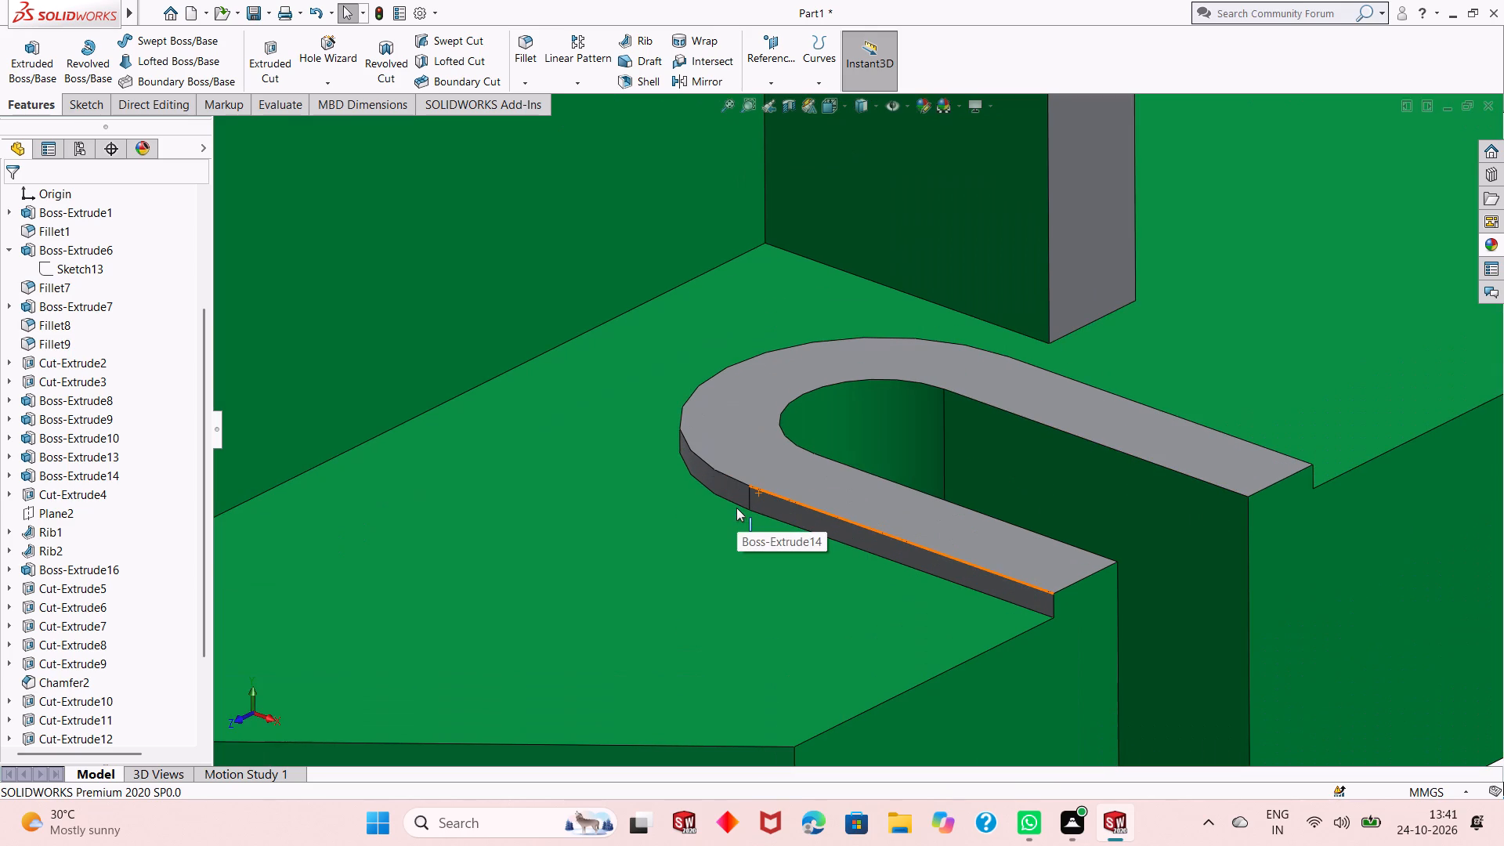
pyautogui.scroll(8, 926, 587)
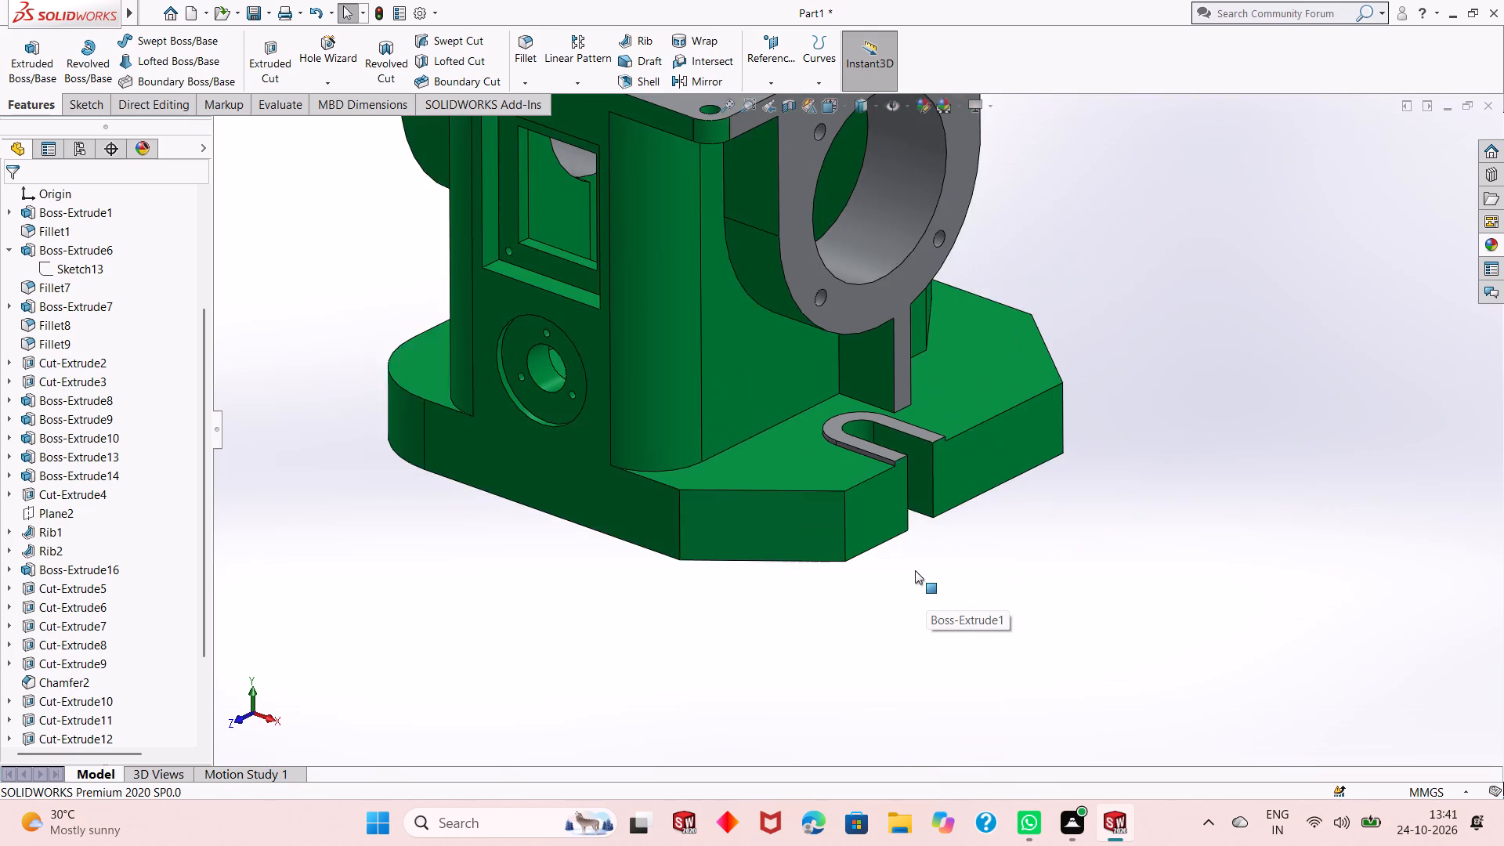
pyautogui.scroll(4, 915, 570)
pyautogui.scroll(-5, 704, 217)
pyautogui.moveTo(787, 539); pyautogui.dragTo(780, 498, button='middle')
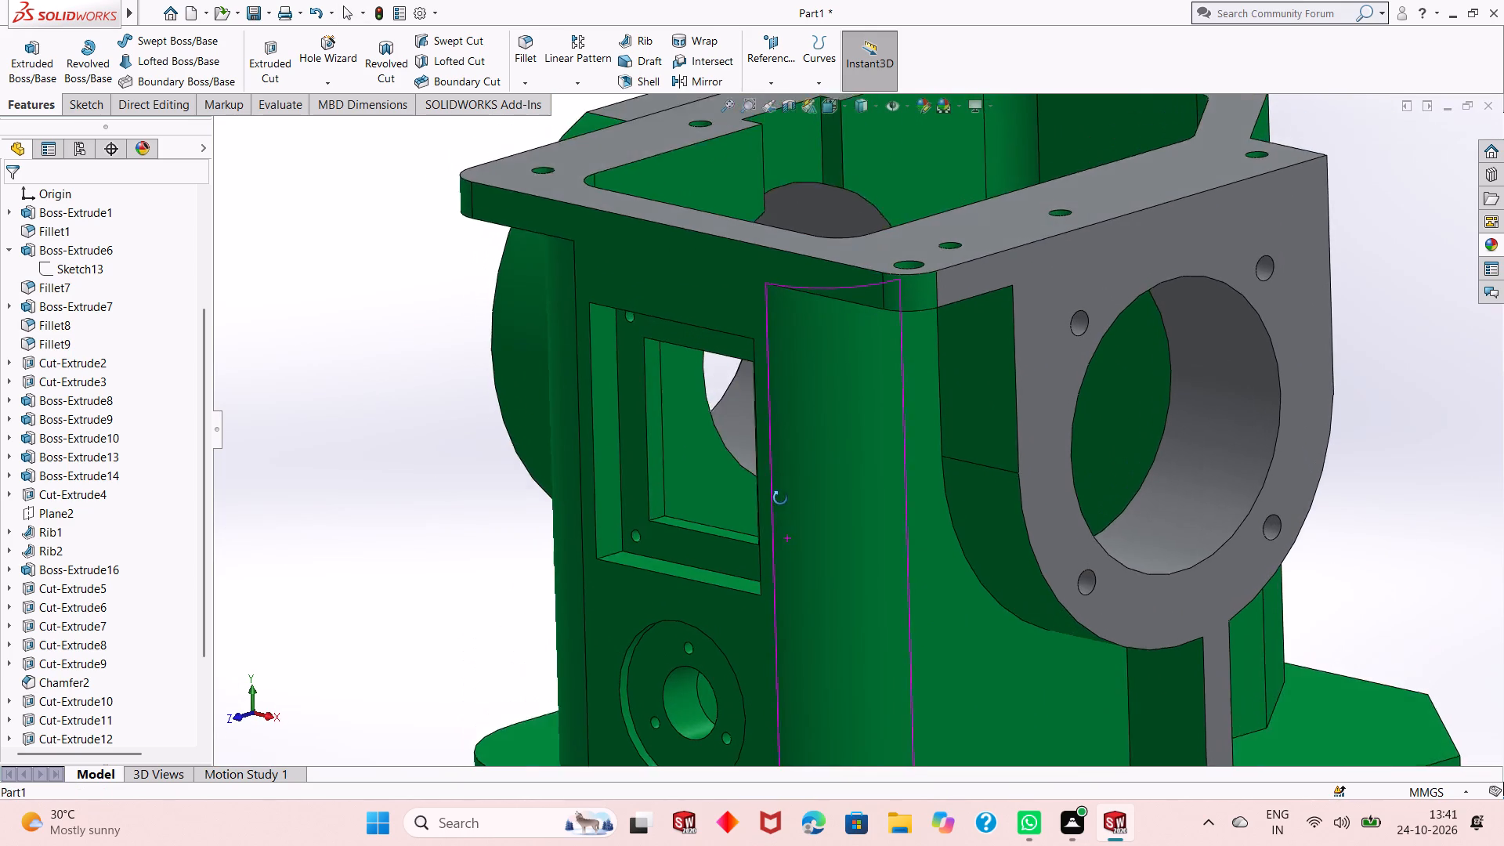
pyautogui.moveTo(780, 498); pyautogui.dragTo(780, 490, button='middle')
pyautogui.scroll(3, 730, 500)
pyautogui.moveTo(717, 472); pyautogui.dragTo(932, 436, button='middle')
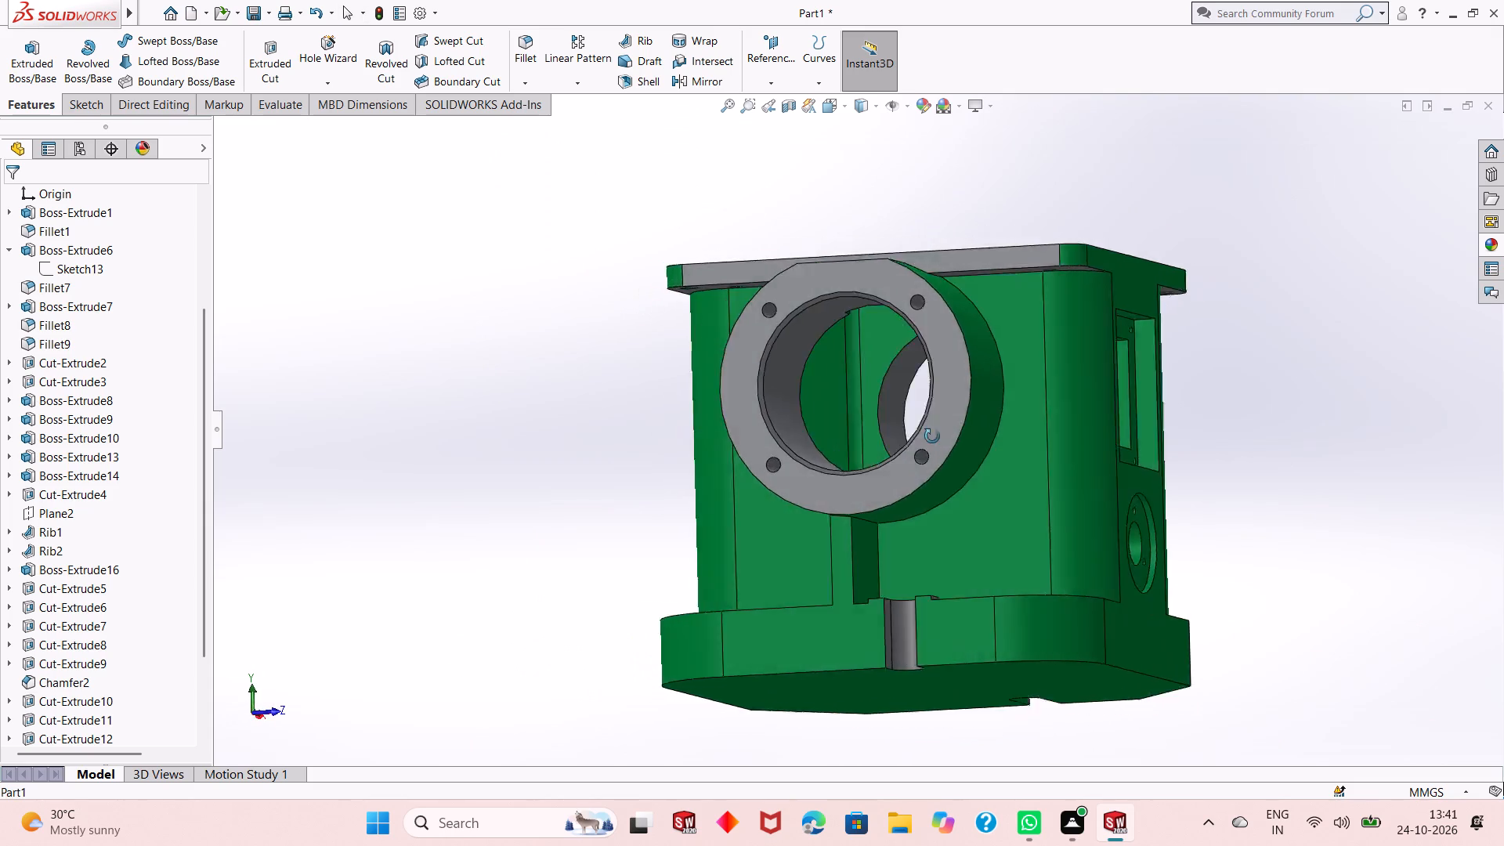
pyautogui.moveTo(932, 436); pyautogui.dragTo(873, 472, button='middle')
pyautogui.scroll(-3, 1032, 454)
pyautogui.scroll(2, 1045, 465)
pyautogui.scroll(-2, 1088, 366)
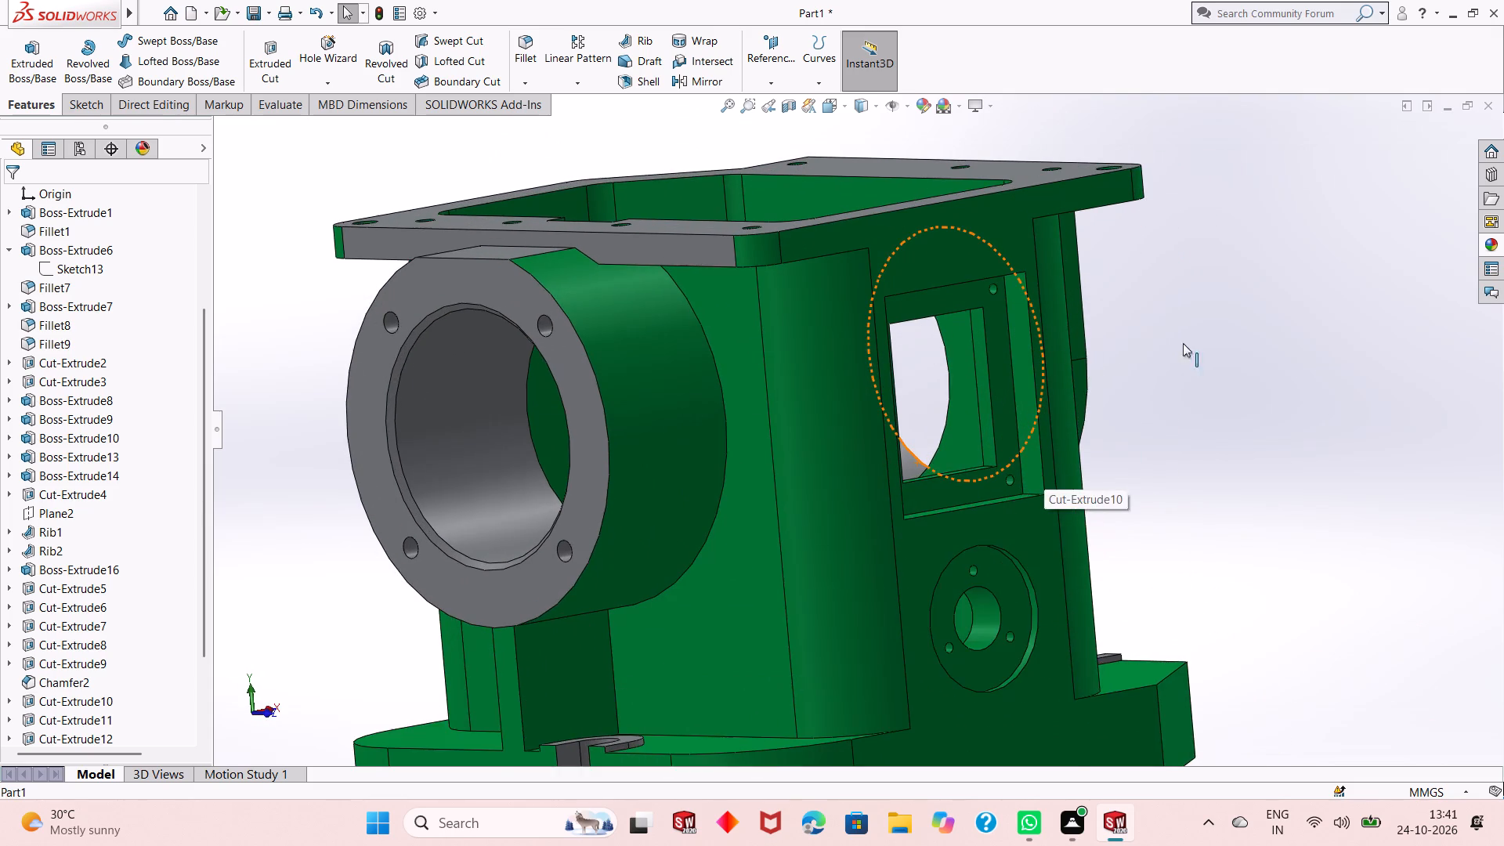
pyautogui.click(1492, 244)
pyautogui.moveTo(1396, 415); pyautogui.dragTo(1010, 390)
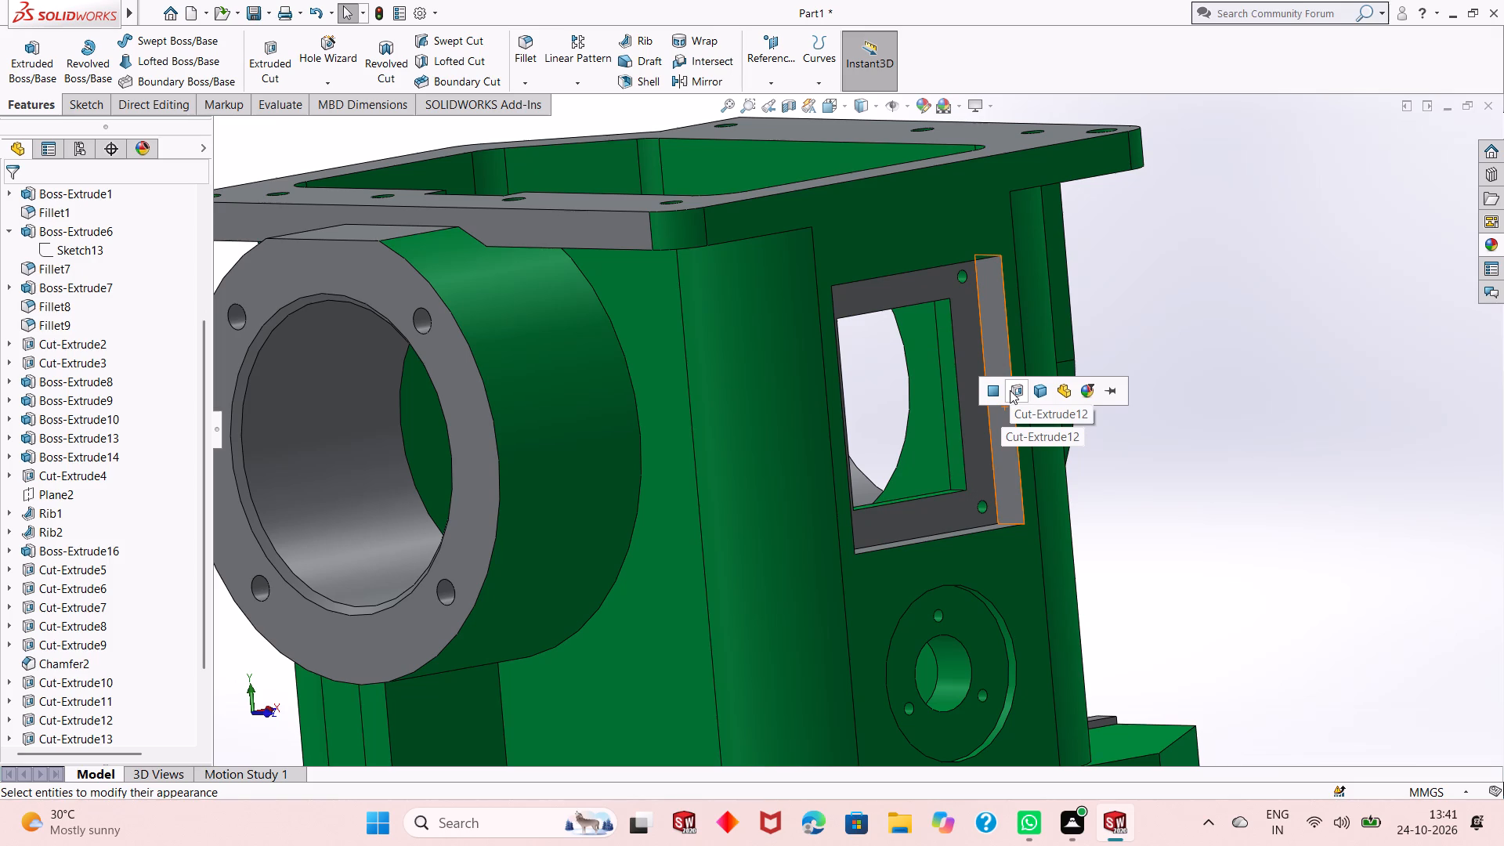
pyautogui.click(1010, 390)
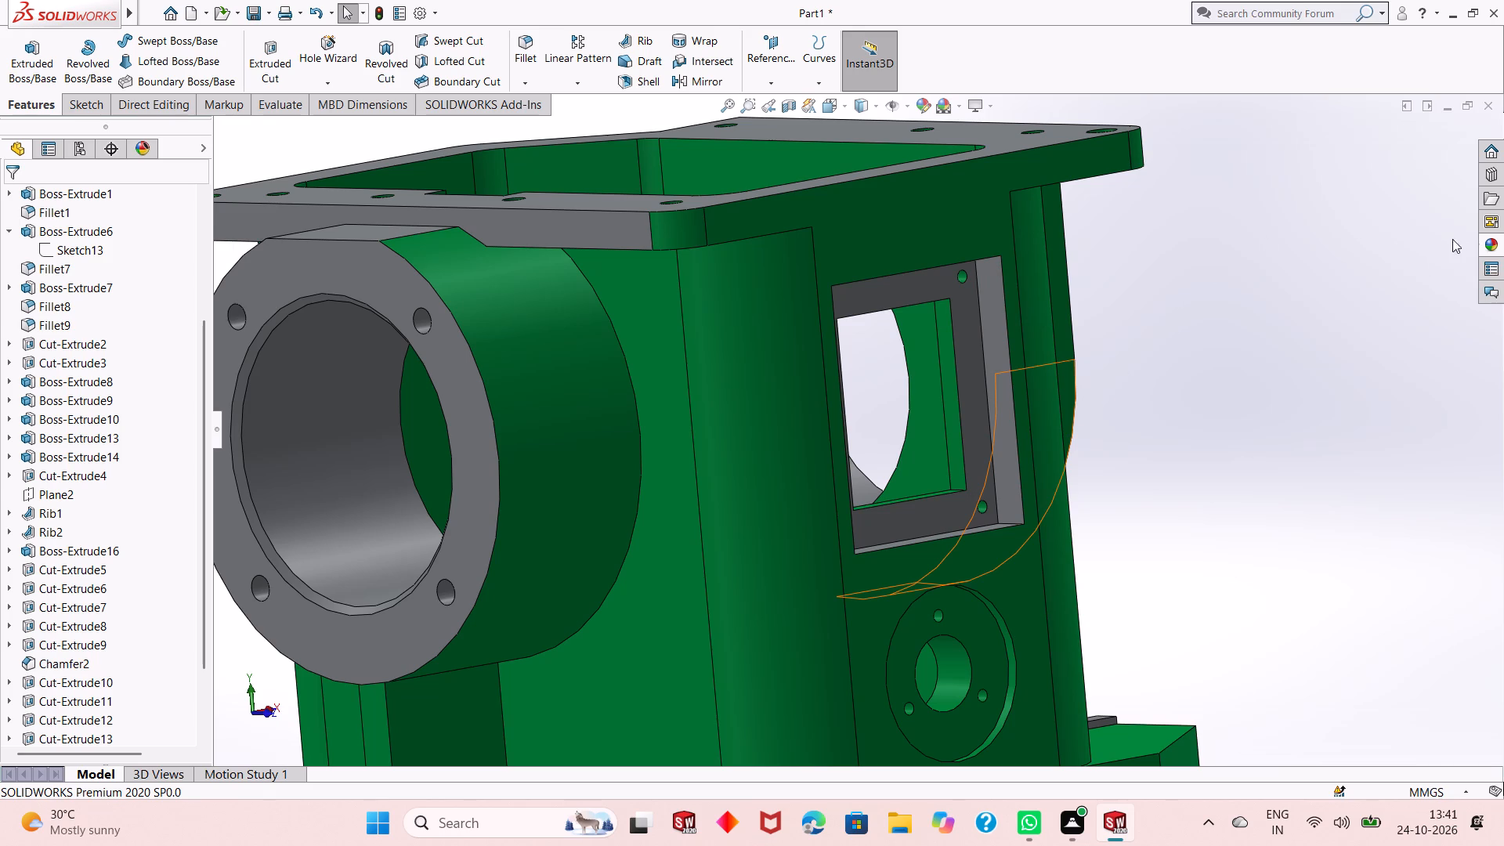
# Apply the chromium plate appearance to the Cut-Extrude13 feature, the inner walls of the window opening inside the rectangular recess.
pyautogui.click(1490, 242)
pyautogui.moveTo(1378, 421); pyautogui.dragTo(935, 419)
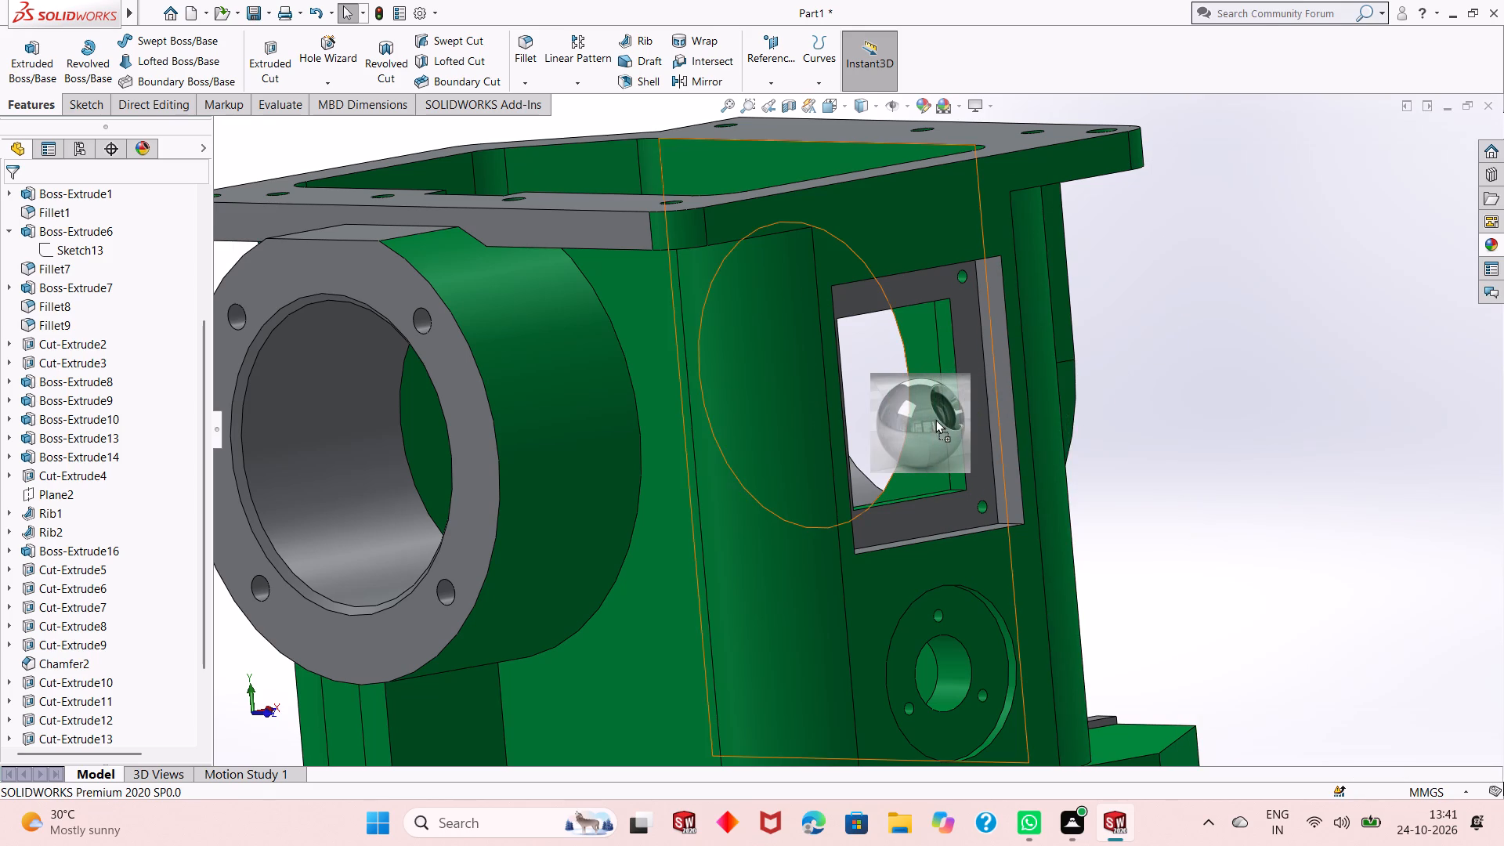
pyautogui.moveTo(935, 419); pyautogui.dragTo(949, 398)
pyautogui.click(949, 398)
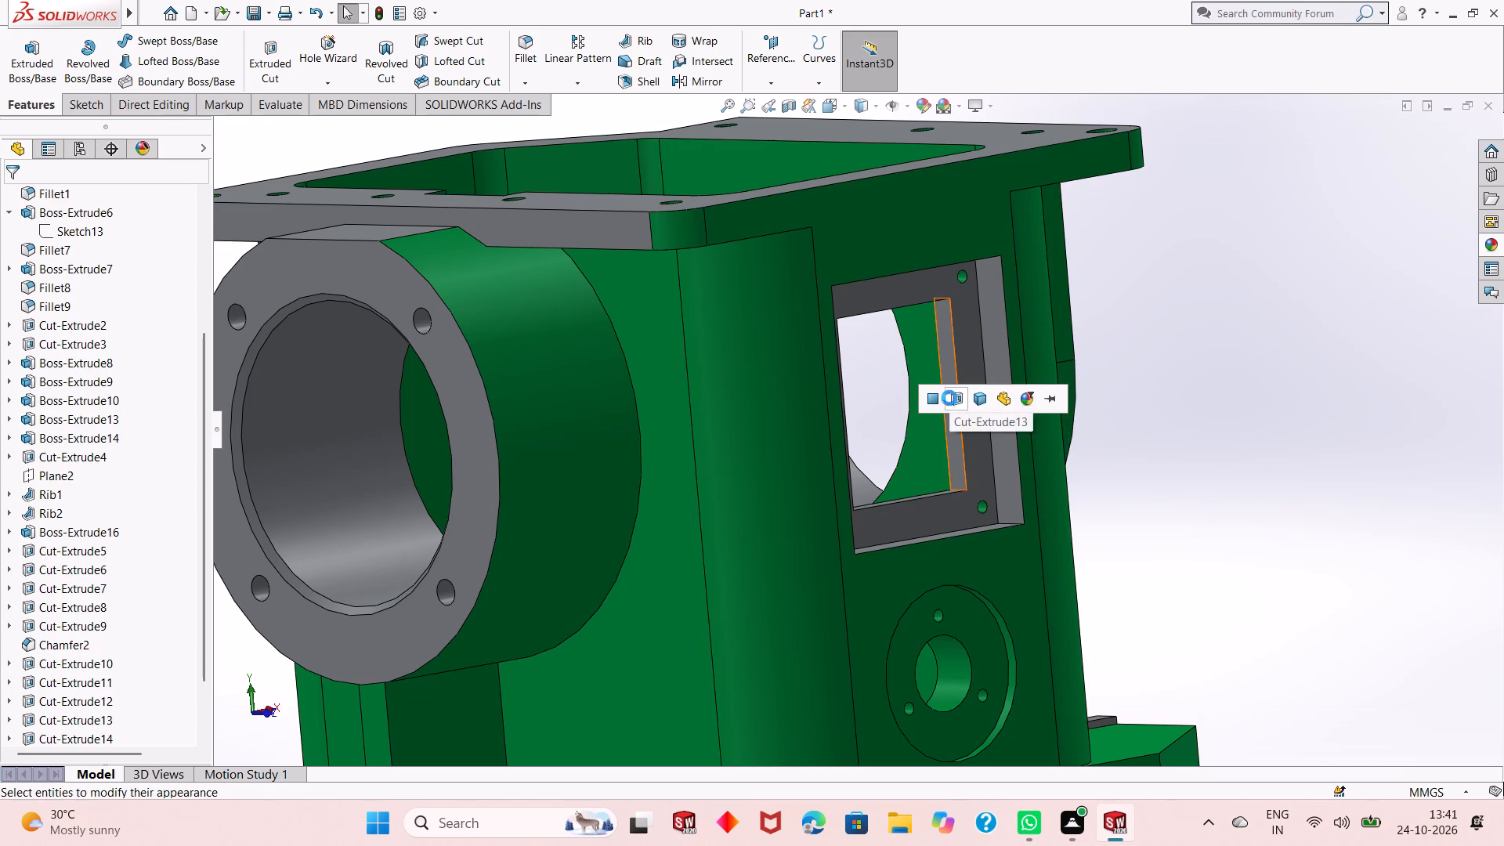
# Apply the chromium plate appearance to the Cut-Extrude14 feature, the small corner holes in the rectangular recess around the window.
pyautogui.scroll(-2, 963, 286)
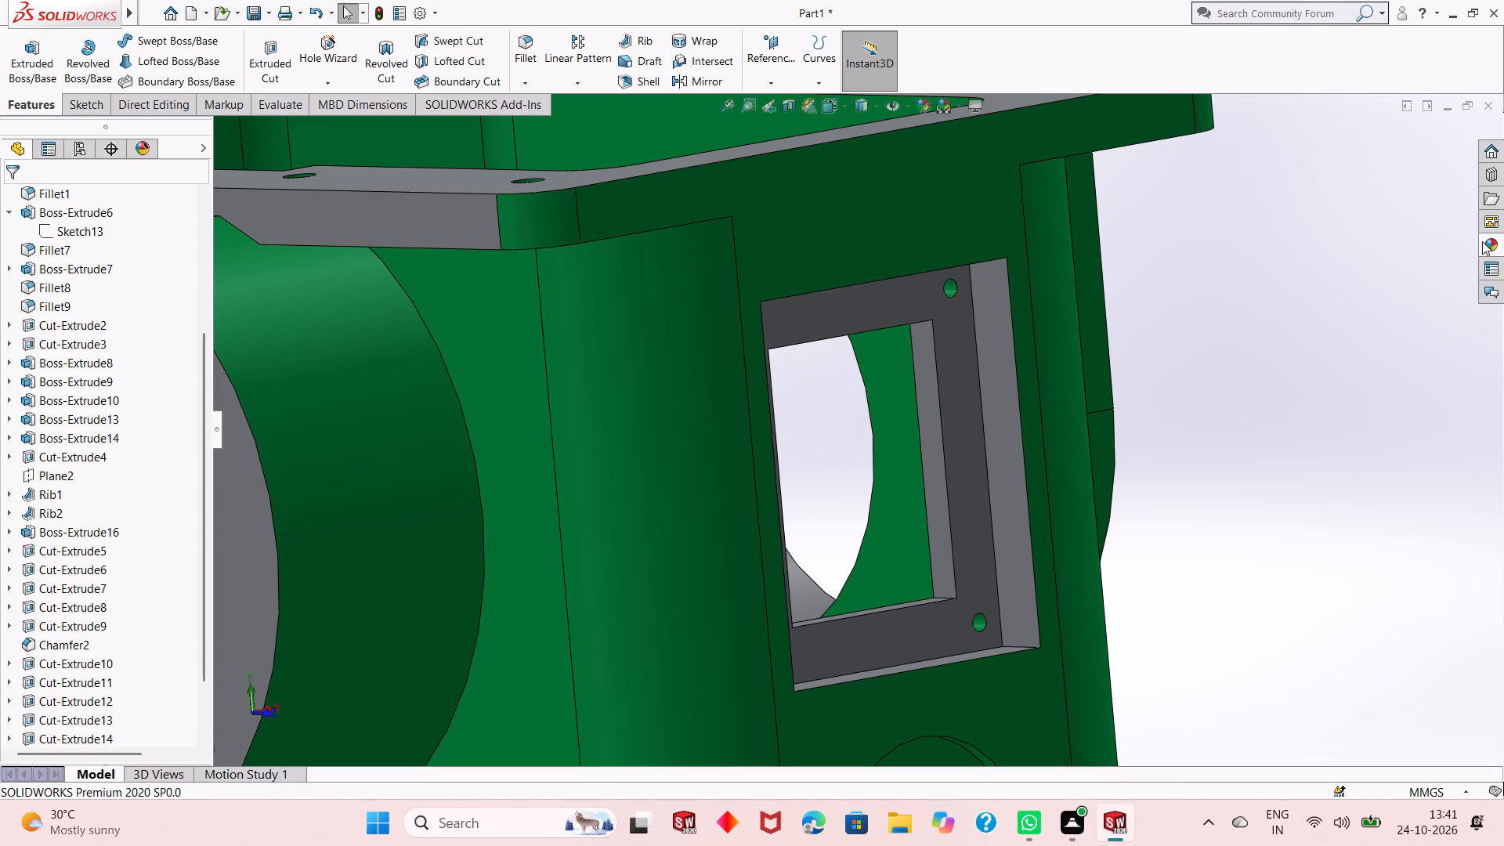
pyautogui.click(1493, 244)
pyautogui.moveTo(1356, 424); pyautogui.dragTo(895, 314)
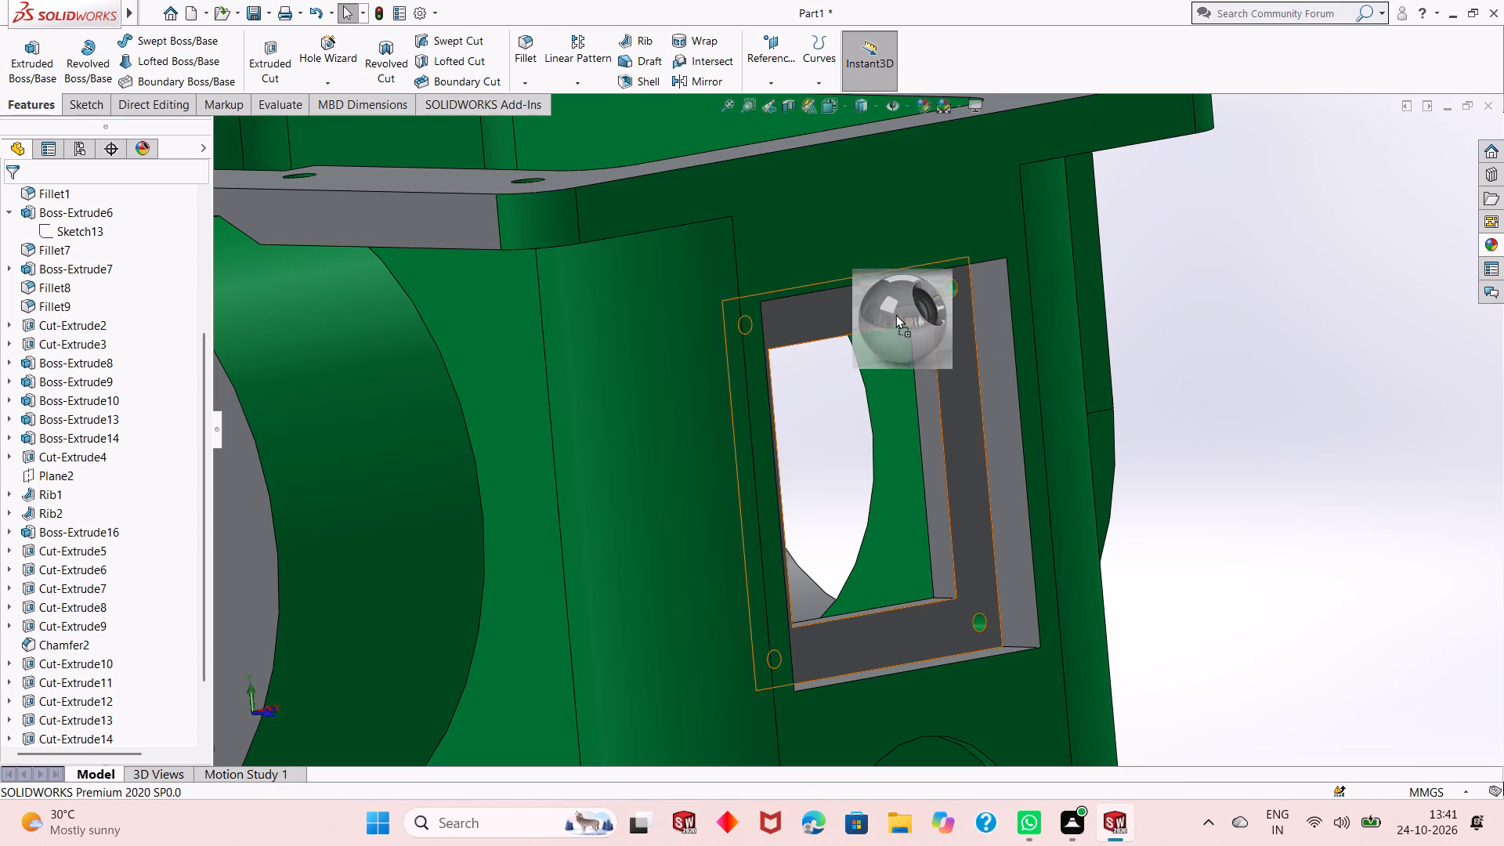
pyautogui.moveTo(895, 314); pyautogui.dragTo(949, 288)
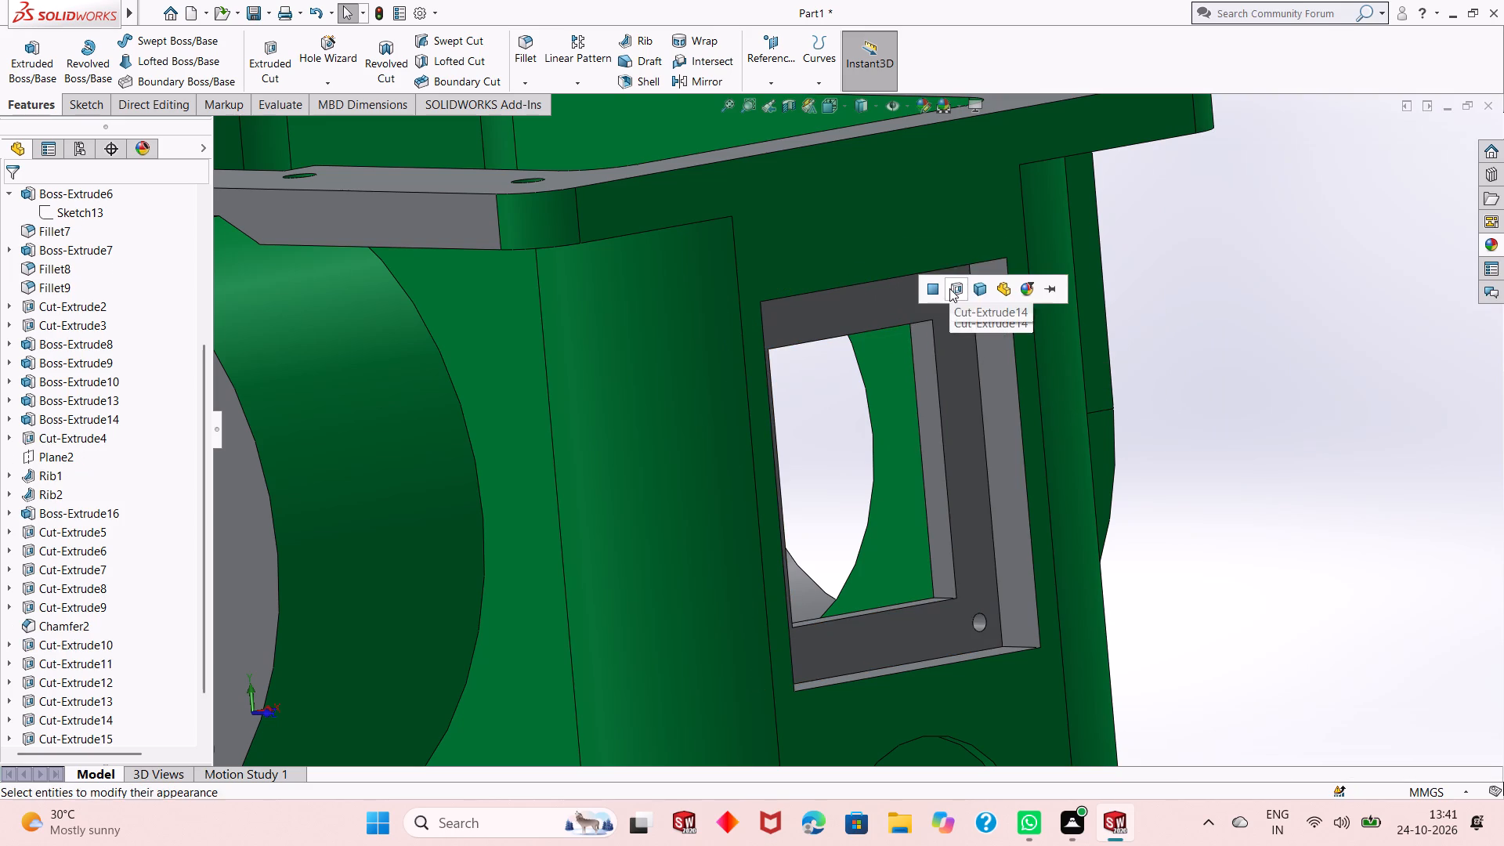
pyautogui.click(949, 288)
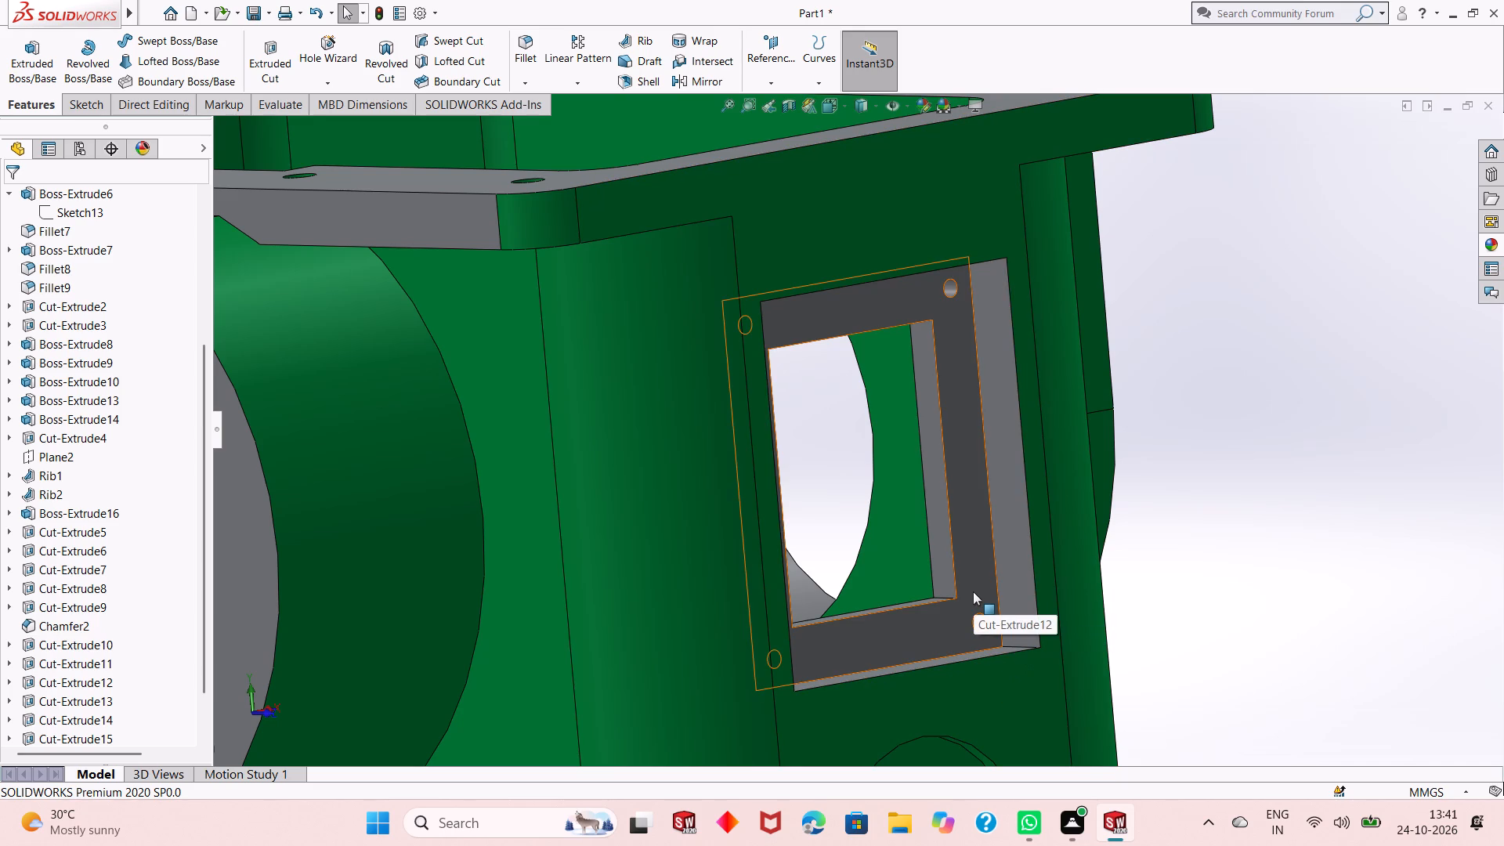
# Apply the chromium plate appearance to the central bore of the round recess below the rectangular window.
pyautogui.scroll(4, 961, 608)
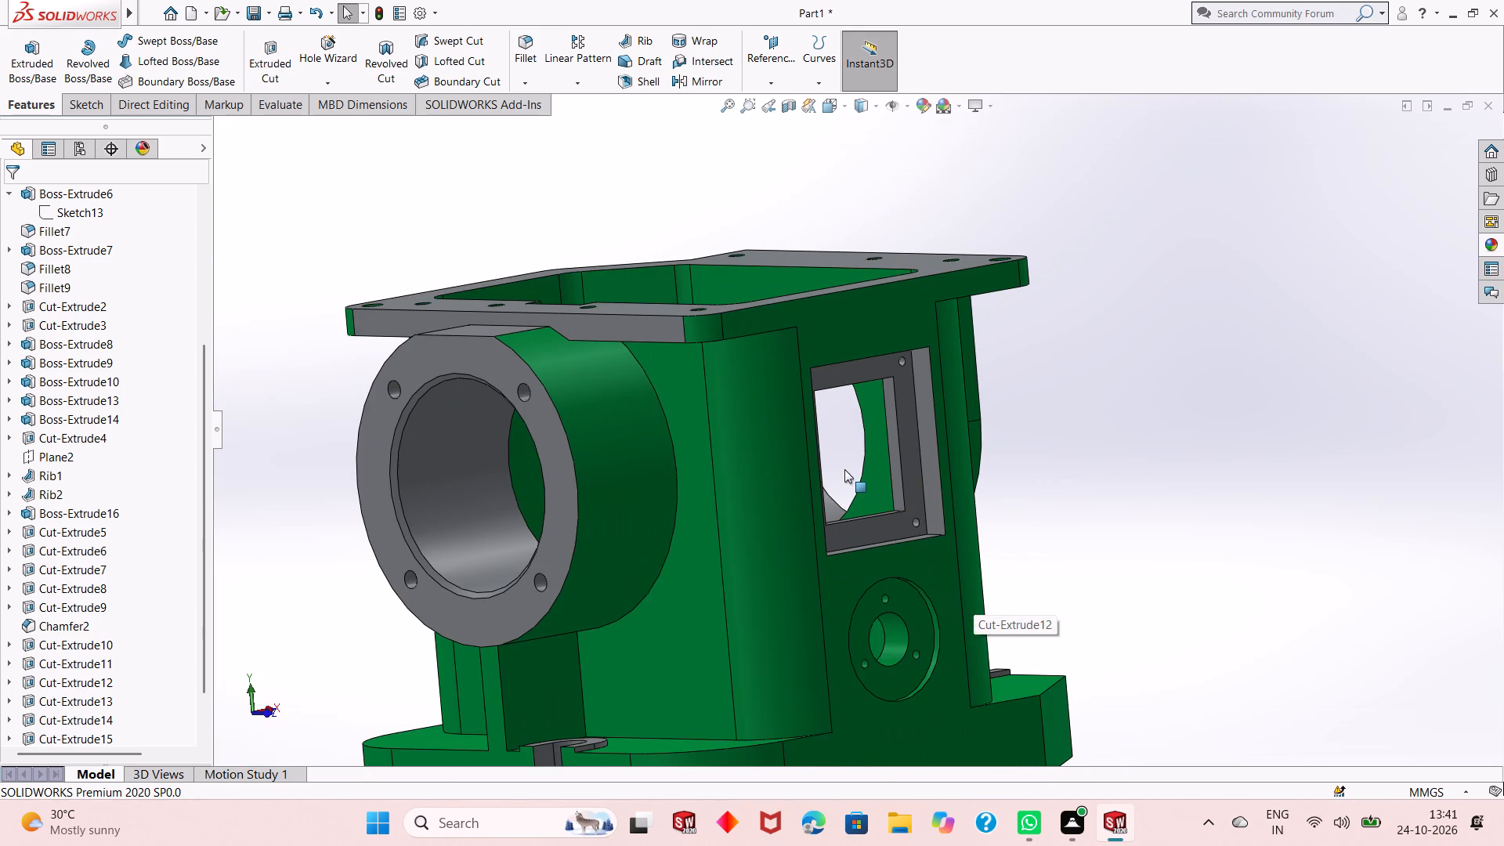
pyautogui.moveTo(844, 469); pyautogui.dragTo(692, 513, button='middle')
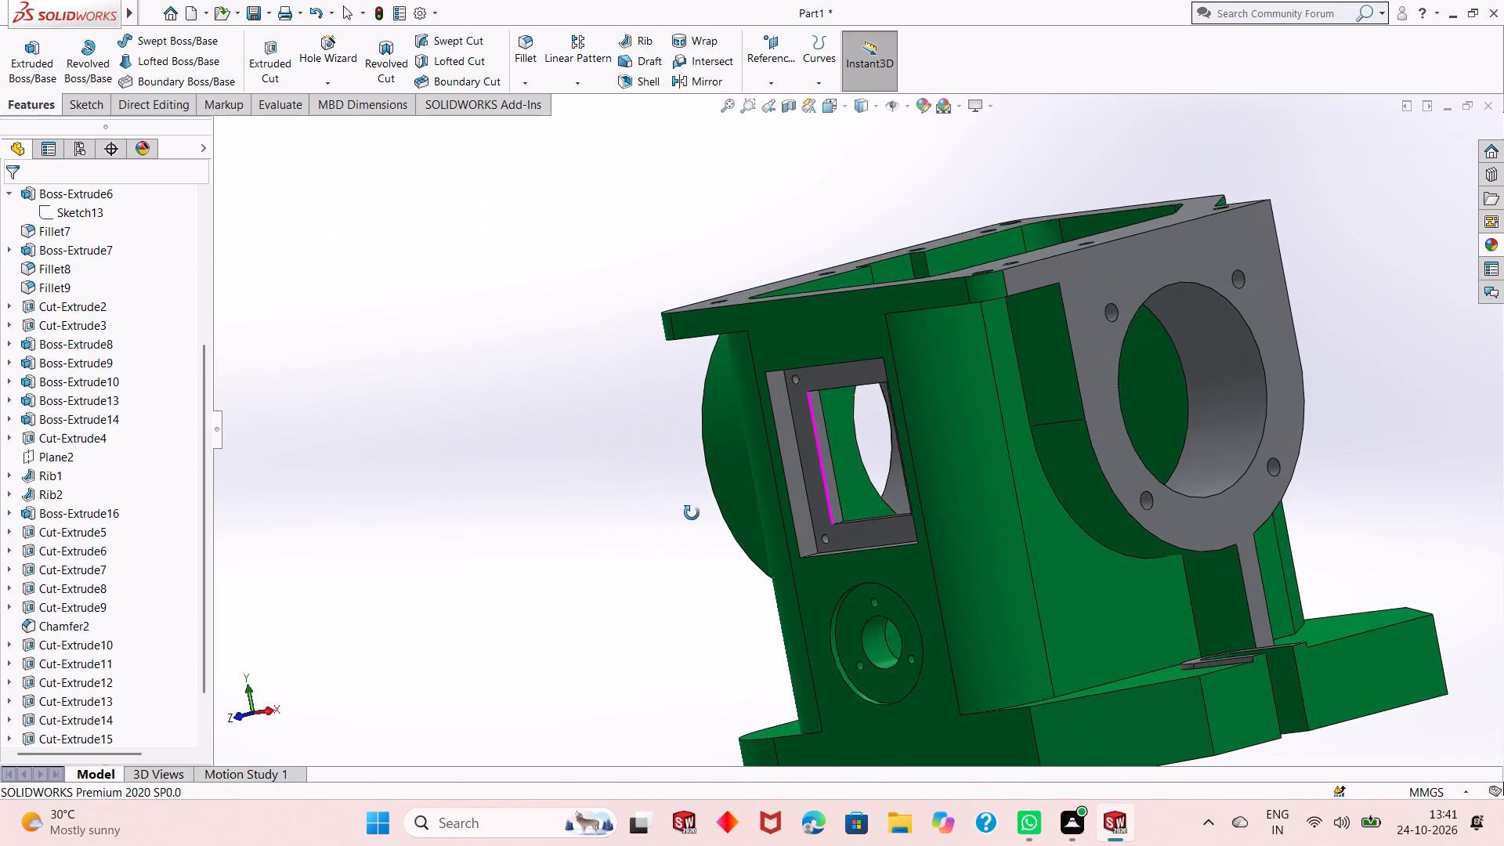
pyautogui.moveTo(692, 513); pyautogui.dragTo(745, 547, button='middle')
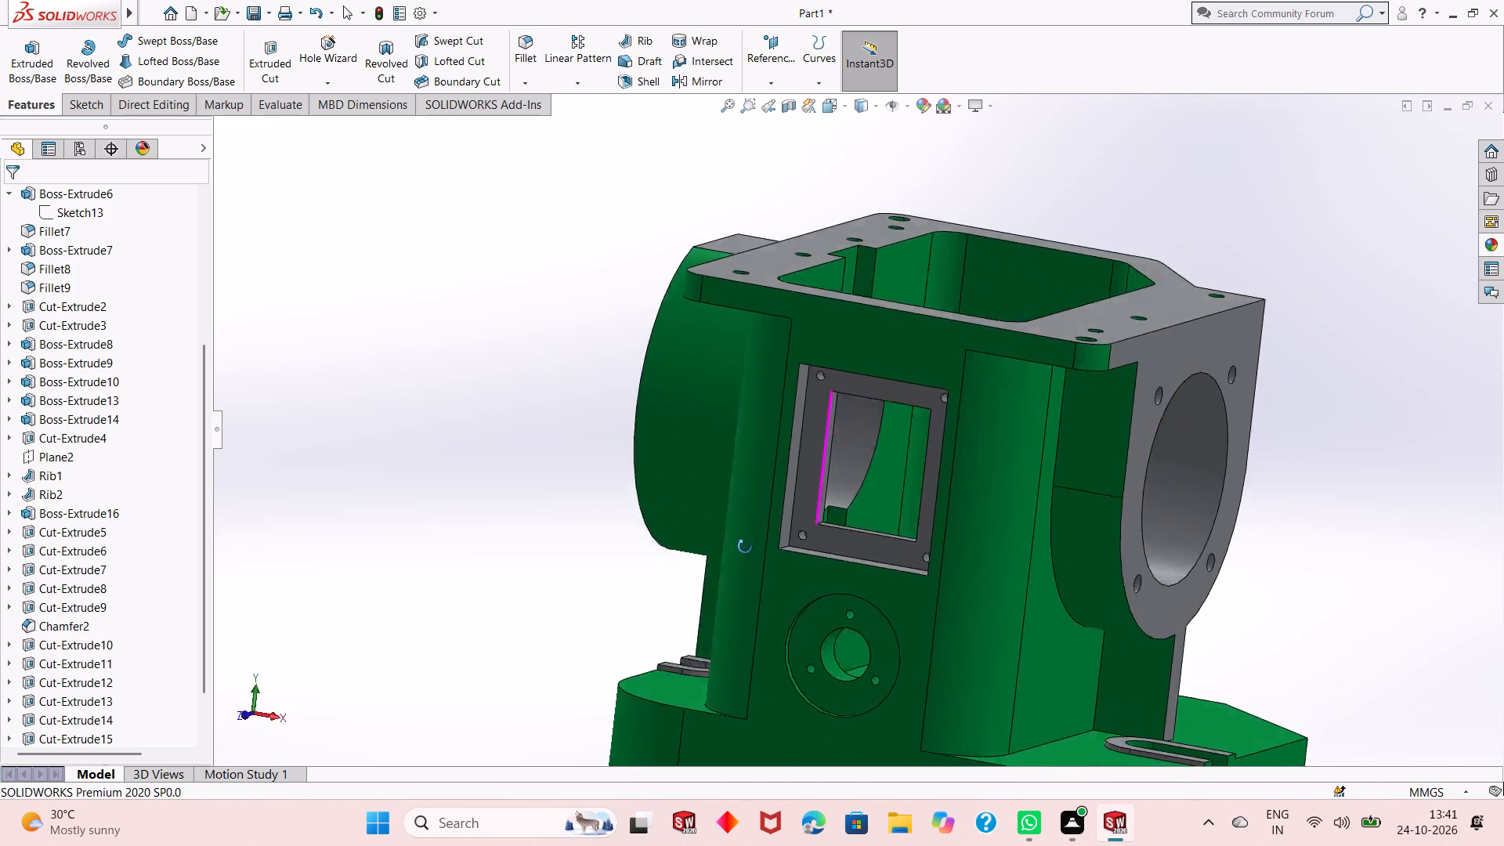
pyautogui.moveTo(745, 547); pyautogui.dragTo(884, 591, button='middle')
pyautogui.scroll(1, 885, 652)
pyautogui.scroll(-5, 882, 634)
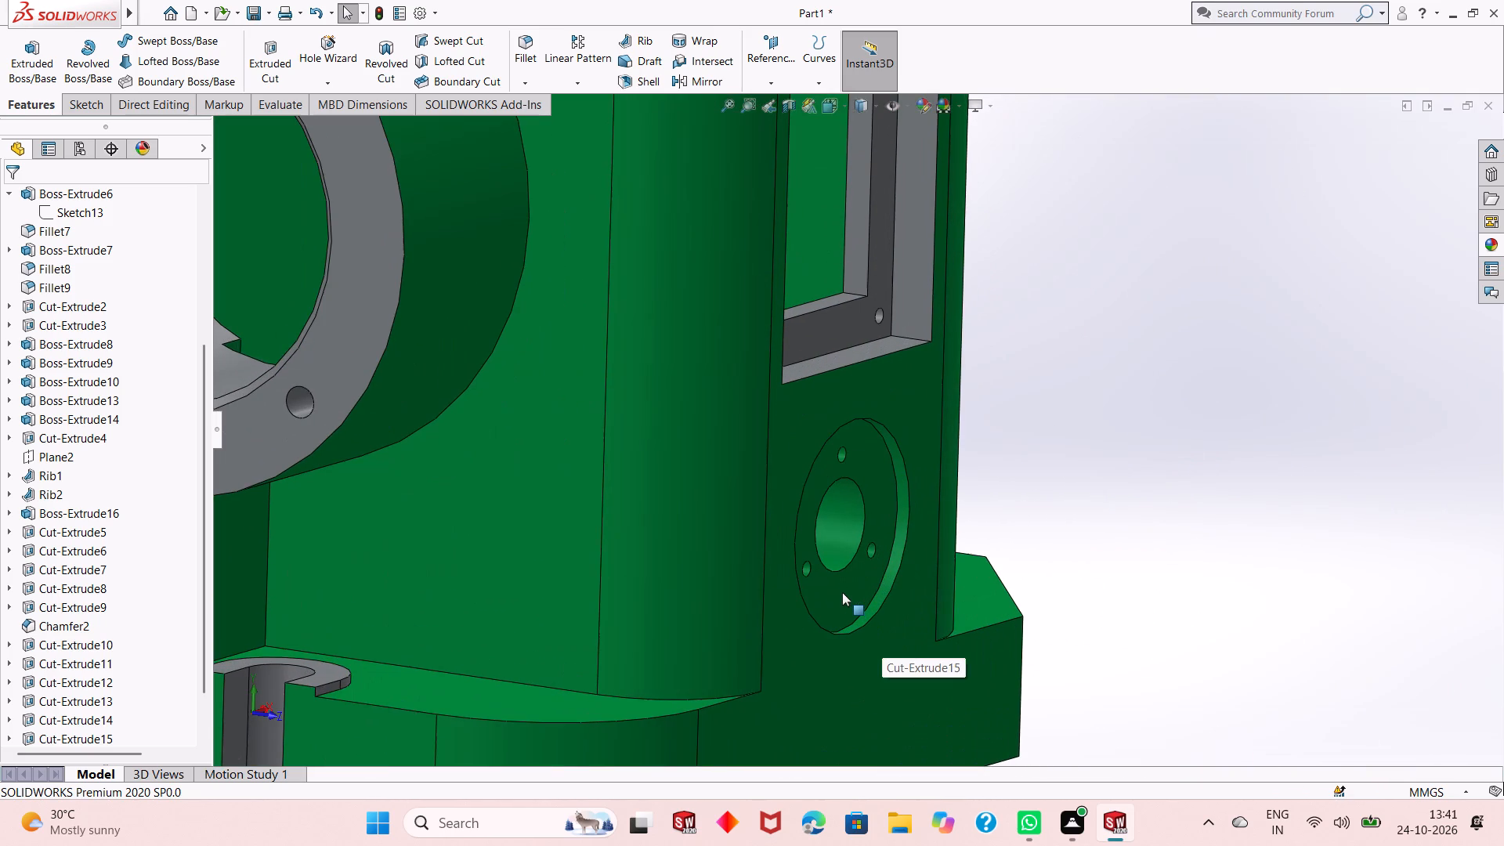
pyautogui.click(1491, 244)
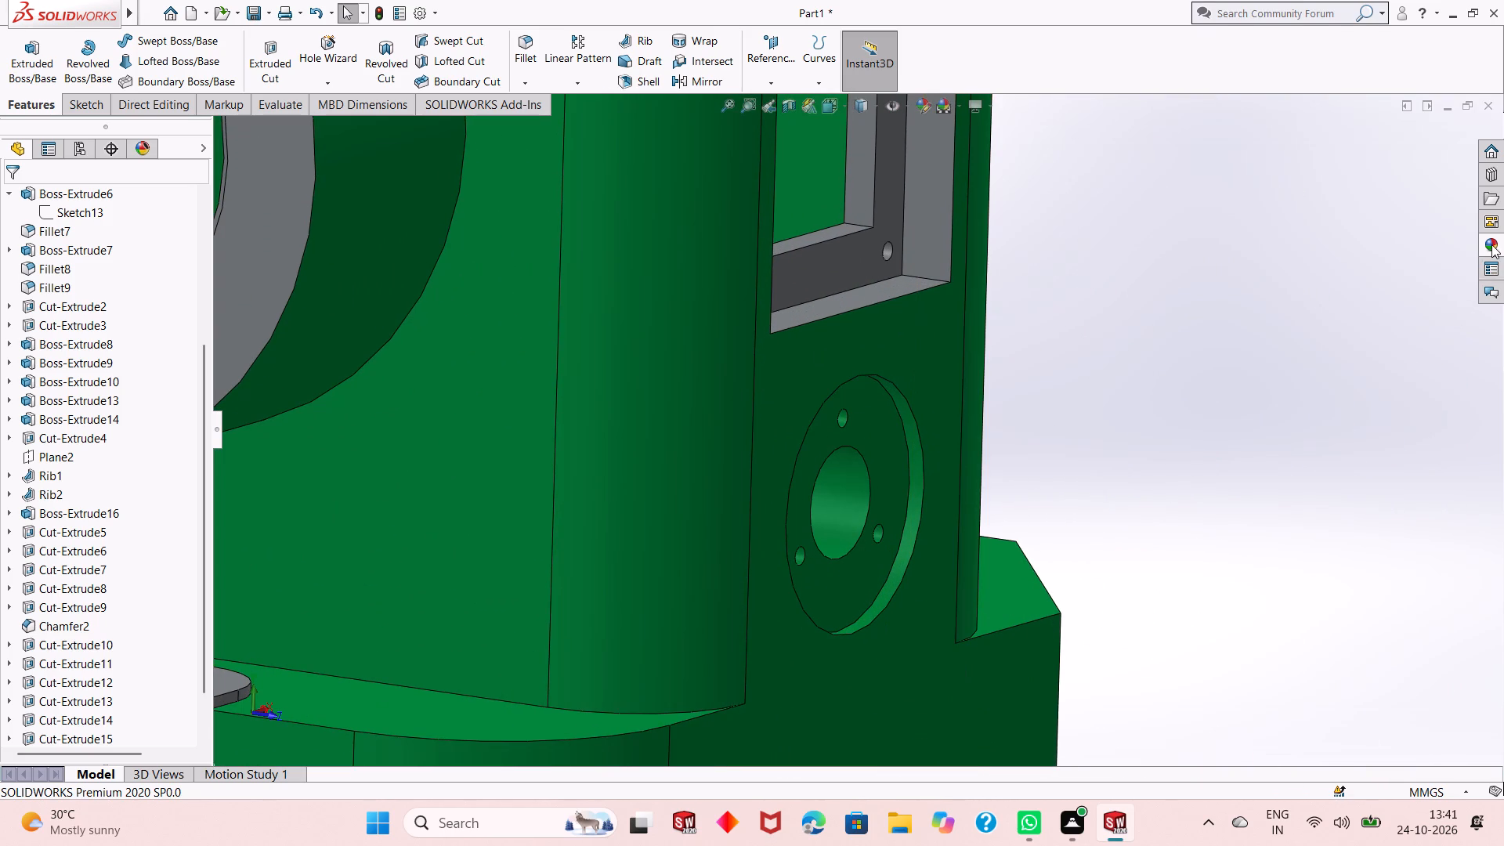
pyautogui.moveTo(1368, 422); pyautogui.dragTo(845, 517)
pyautogui.click(845, 517)
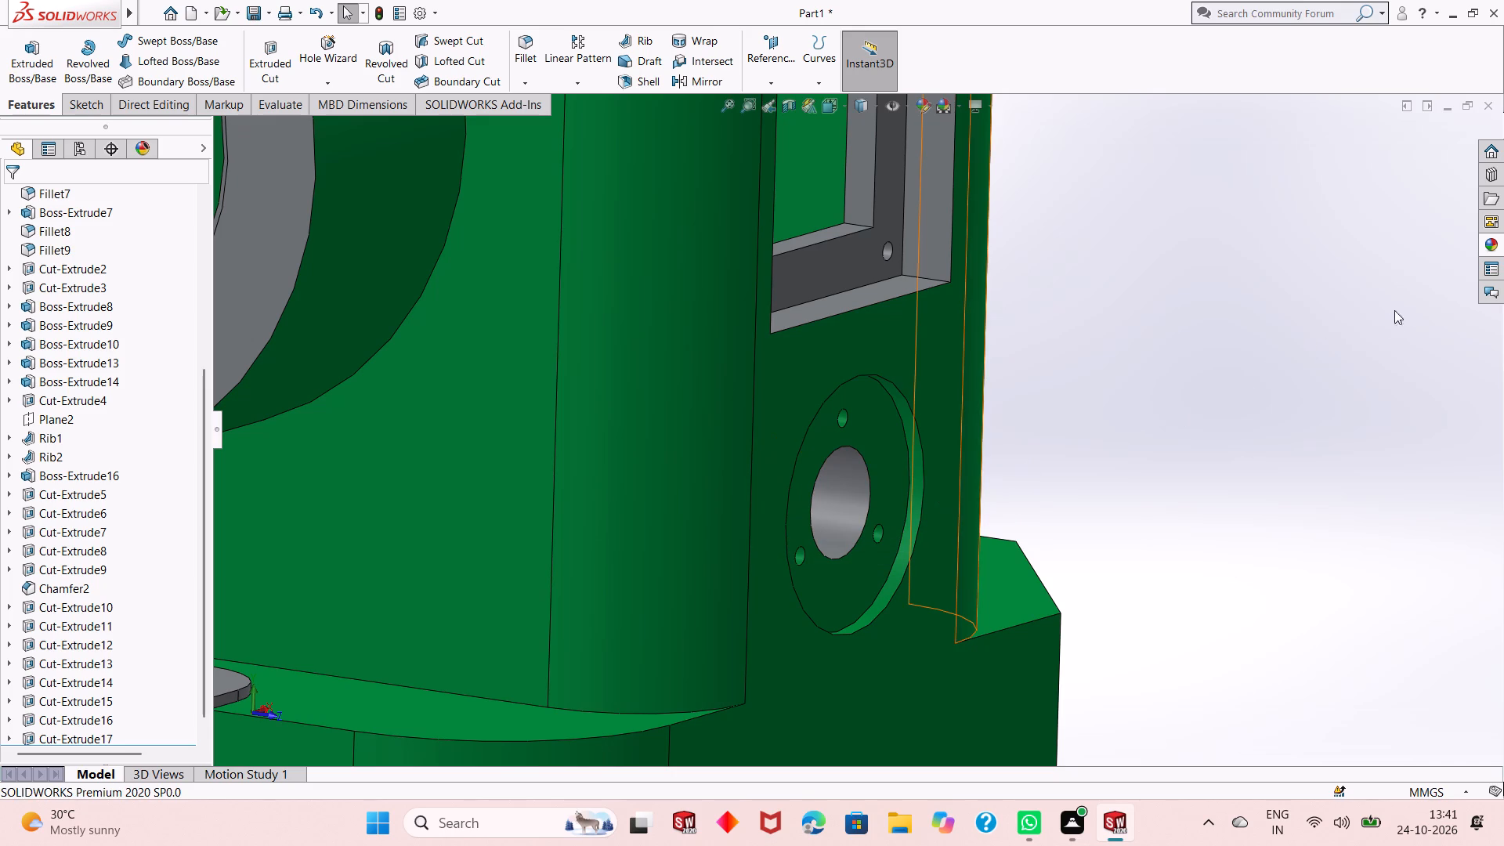
# Apply the chromium plate appearance to the whole Cut-Extrude15 feature, the round recess below the rectangular window.
pyautogui.click(1486, 245)
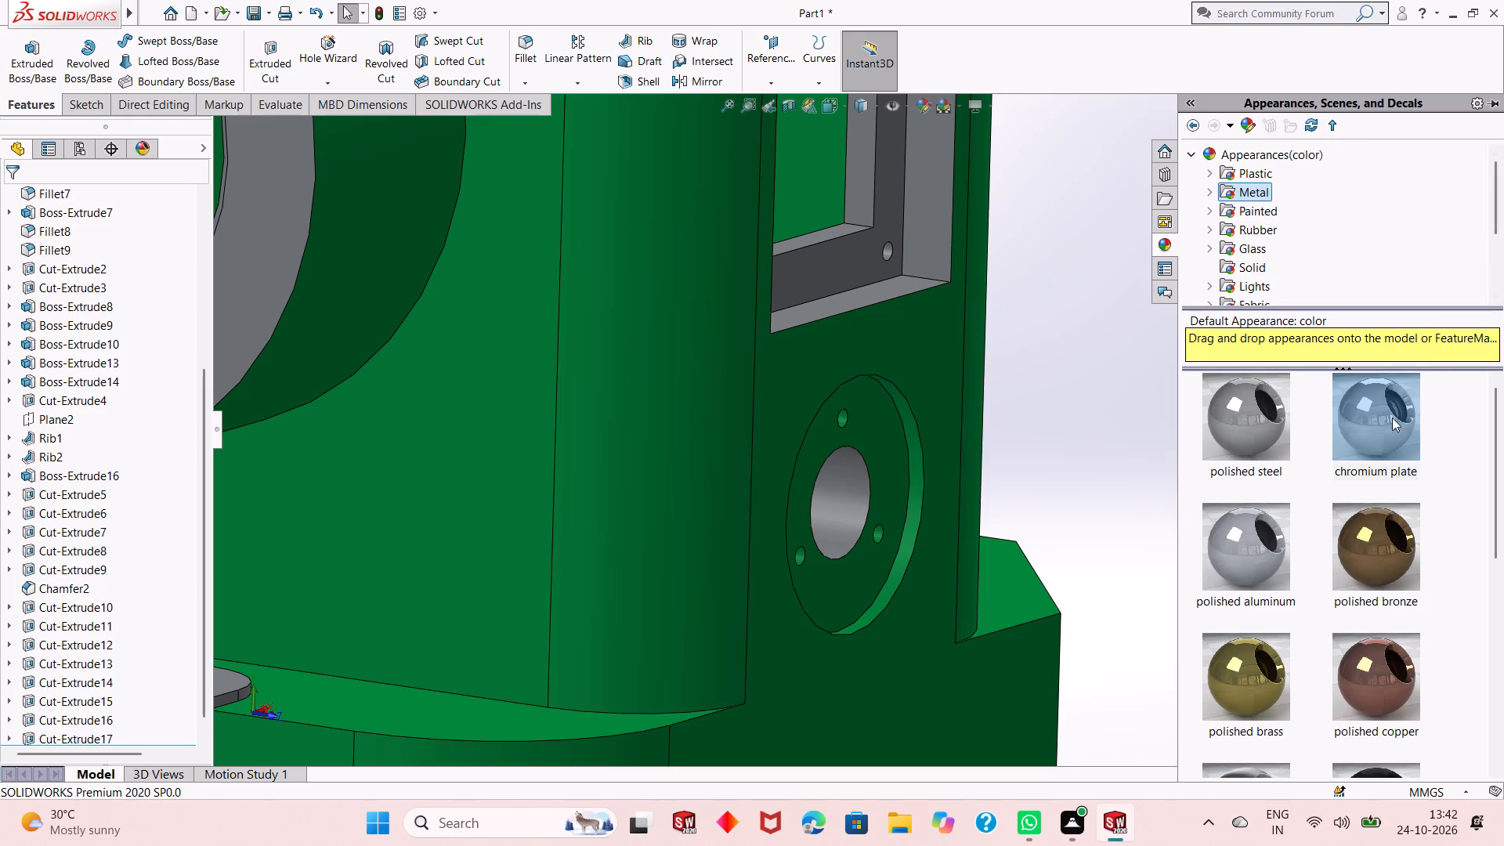
pyautogui.moveTo(1390, 419); pyautogui.dragTo(902, 559)
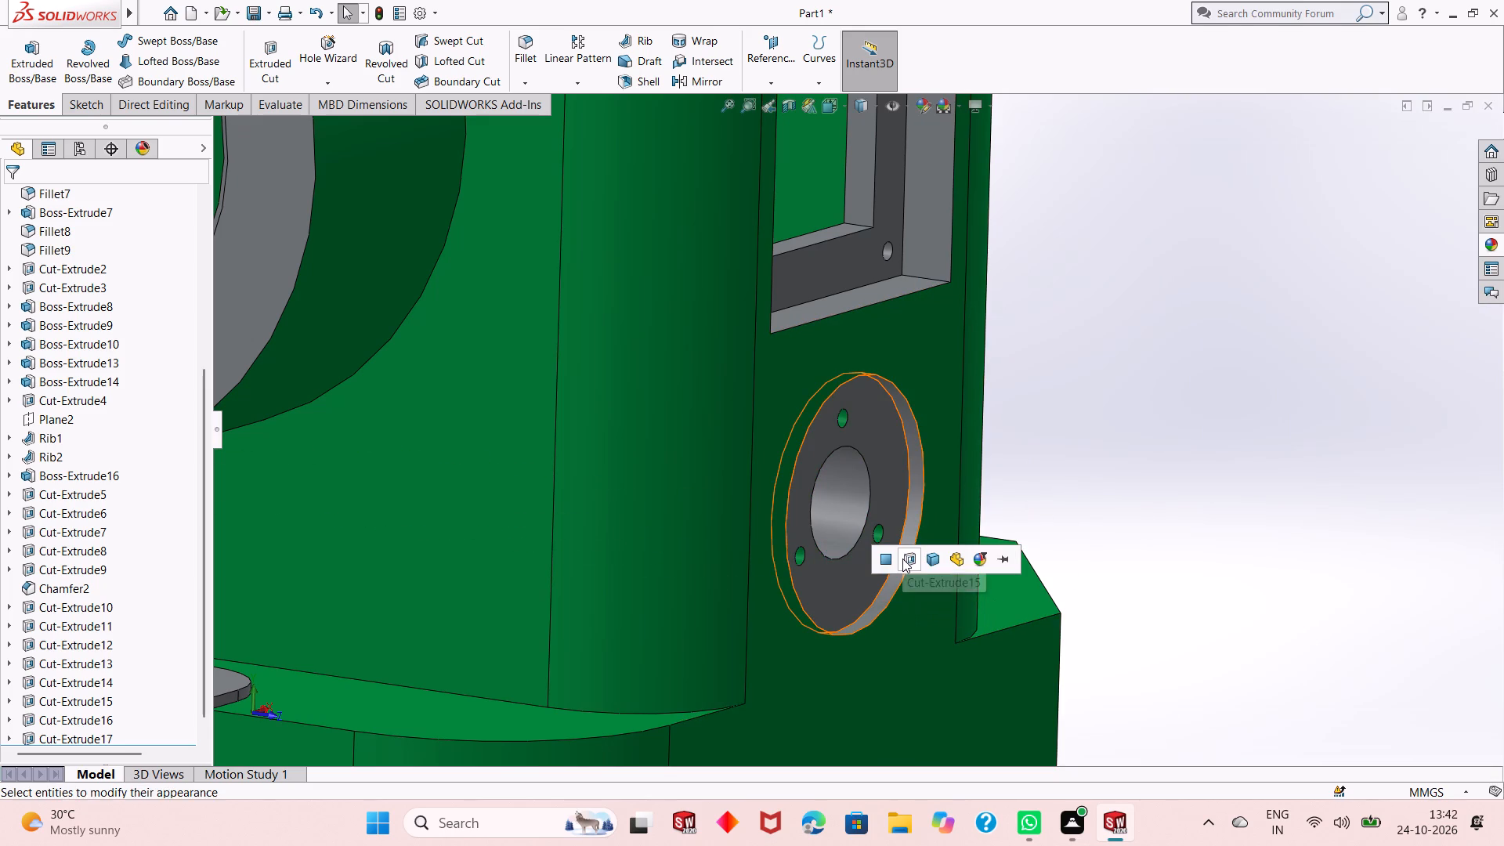
pyautogui.click(902, 559)
# Apply the chromium plate appearance to the Cut-Extrude17 feature, the three small holes around the round recess's central bore.
pyautogui.click(1480, 248)
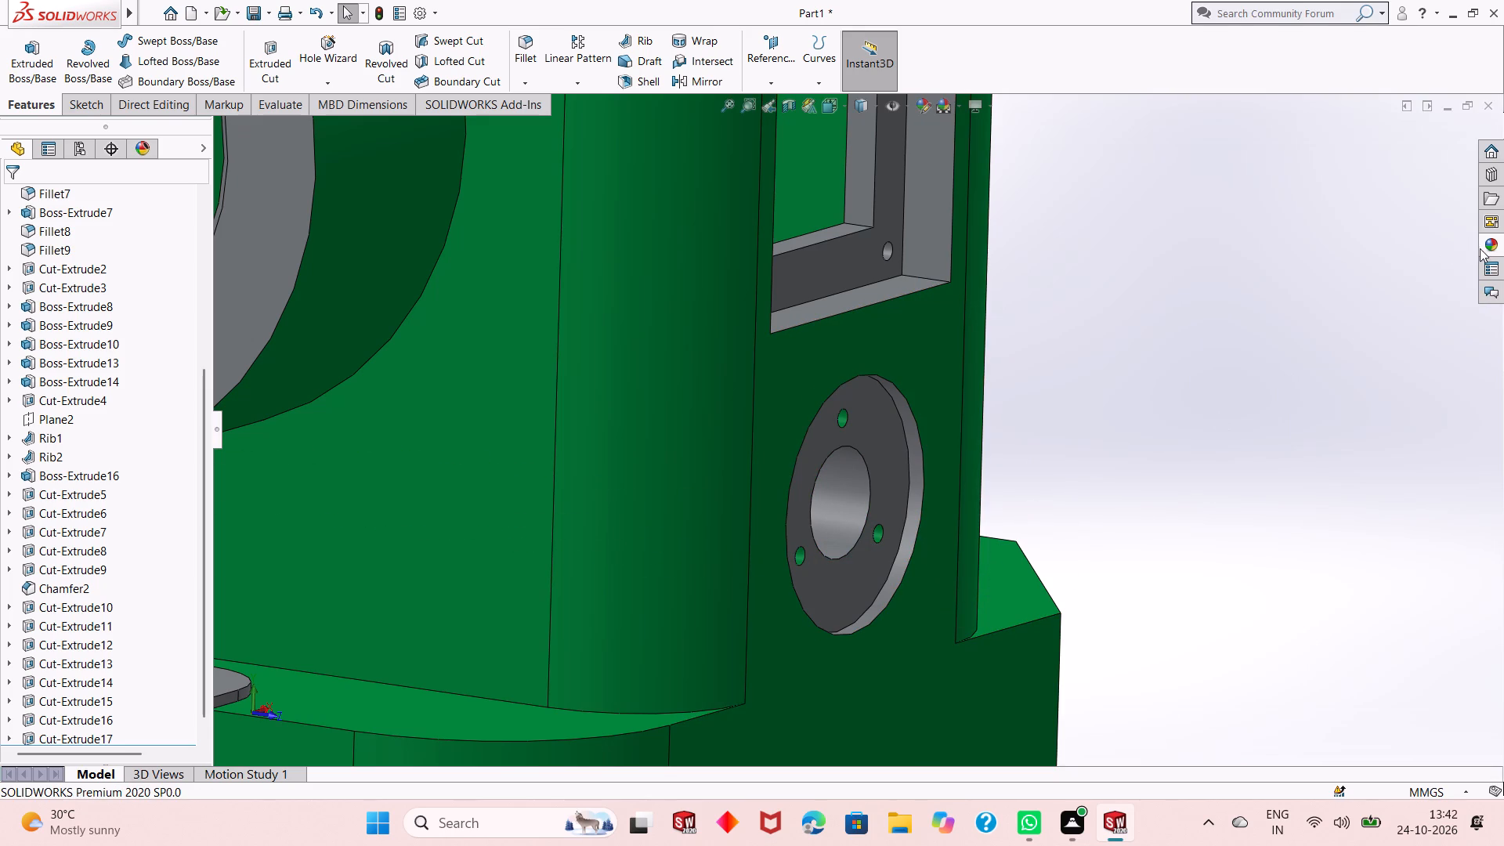
pyautogui.moveTo(1372, 426); pyautogui.dragTo(875, 537)
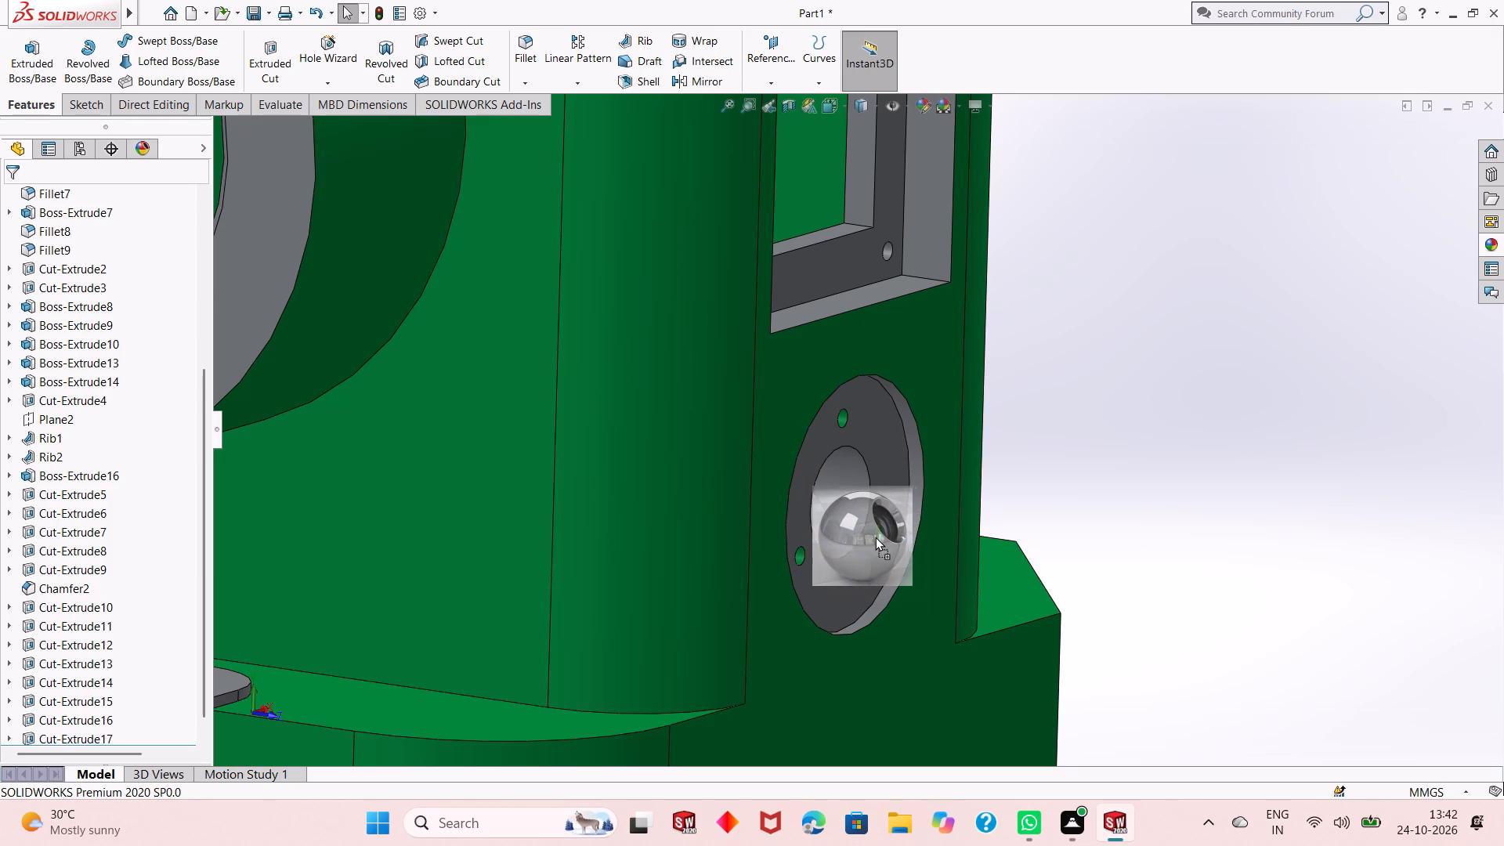
pyautogui.moveTo(875, 537); pyautogui.dragTo(878, 533)
pyautogui.click(878, 533)
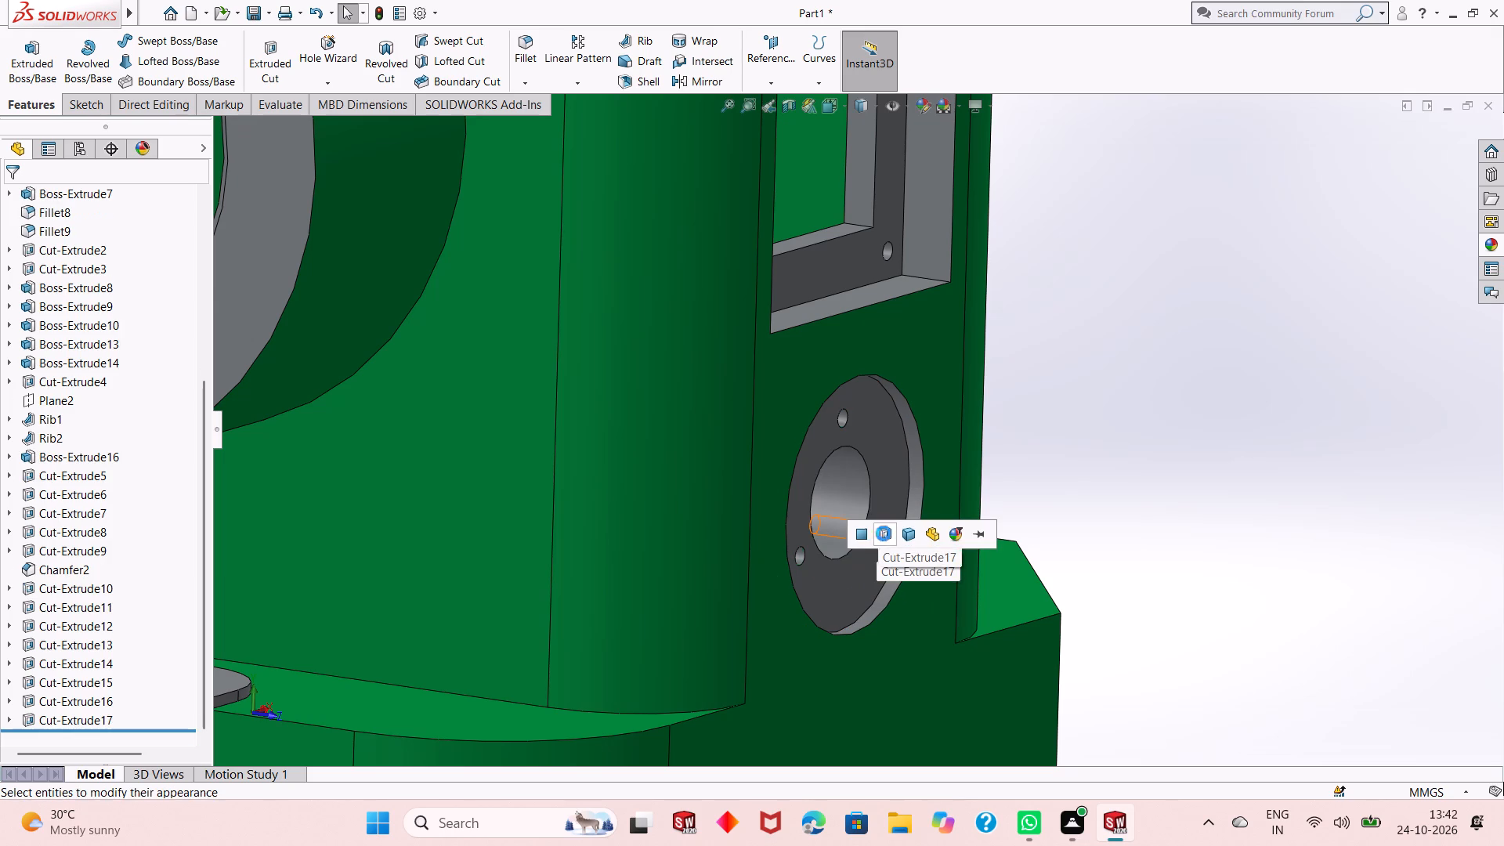
# Apply the chromium plate appearance to the Cut-Extrude3 feature, the larger corner holes in the housing's top flange.
pyautogui.scroll(2, 918, 529)
pyautogui.moveTo(906, 530); pyautogui.dragTo(878, 494, button='middle')
pyautogui.scroll(1, 873, 497)
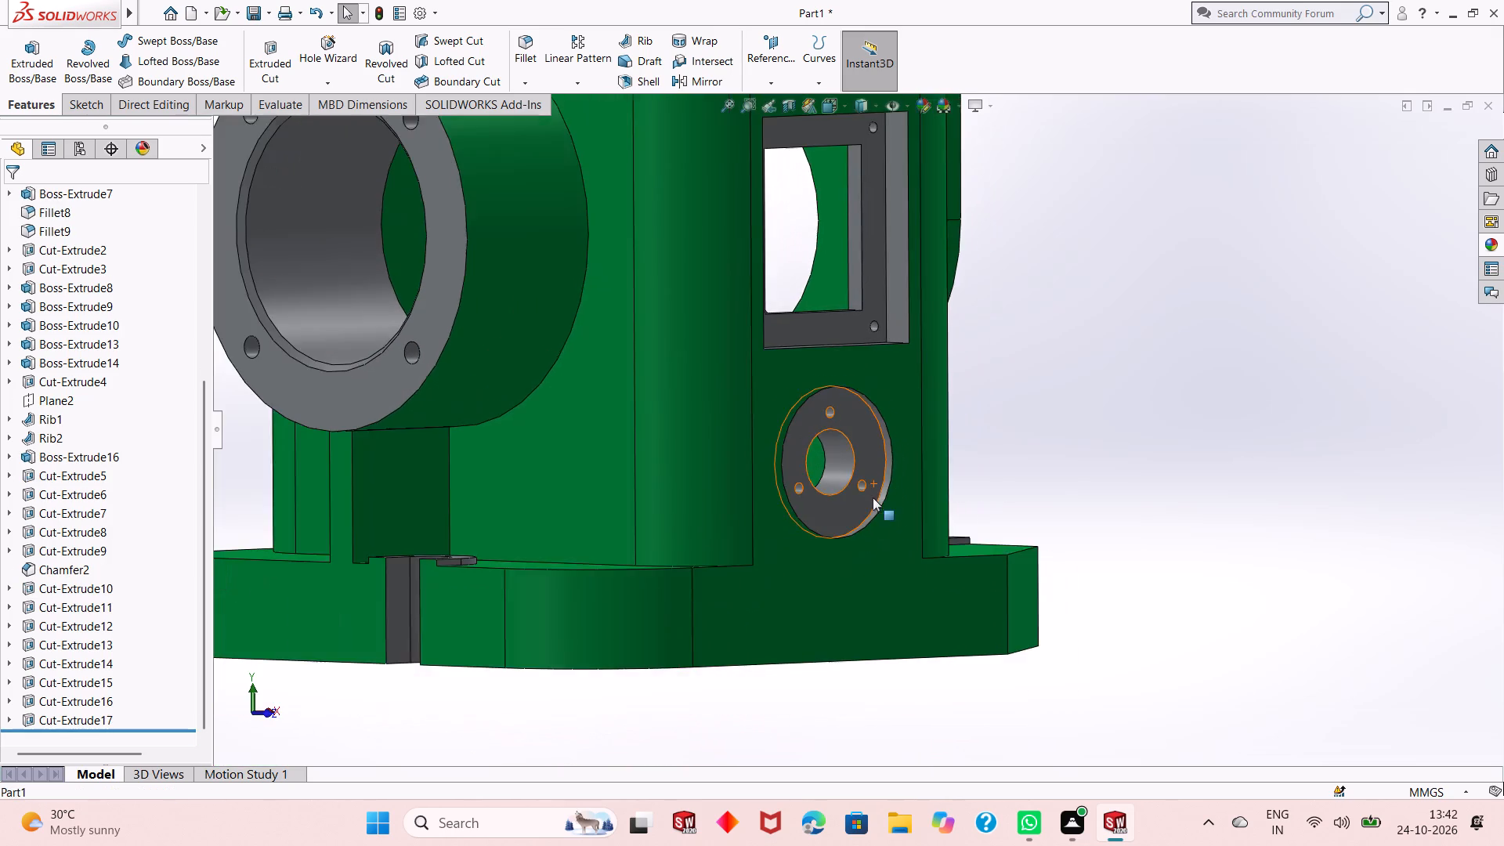
pyautogui.scroll(3, 873, 497)
pyautogui.moveTo(822, 210); pyautogui.dragTo(855, 590, button='middle')
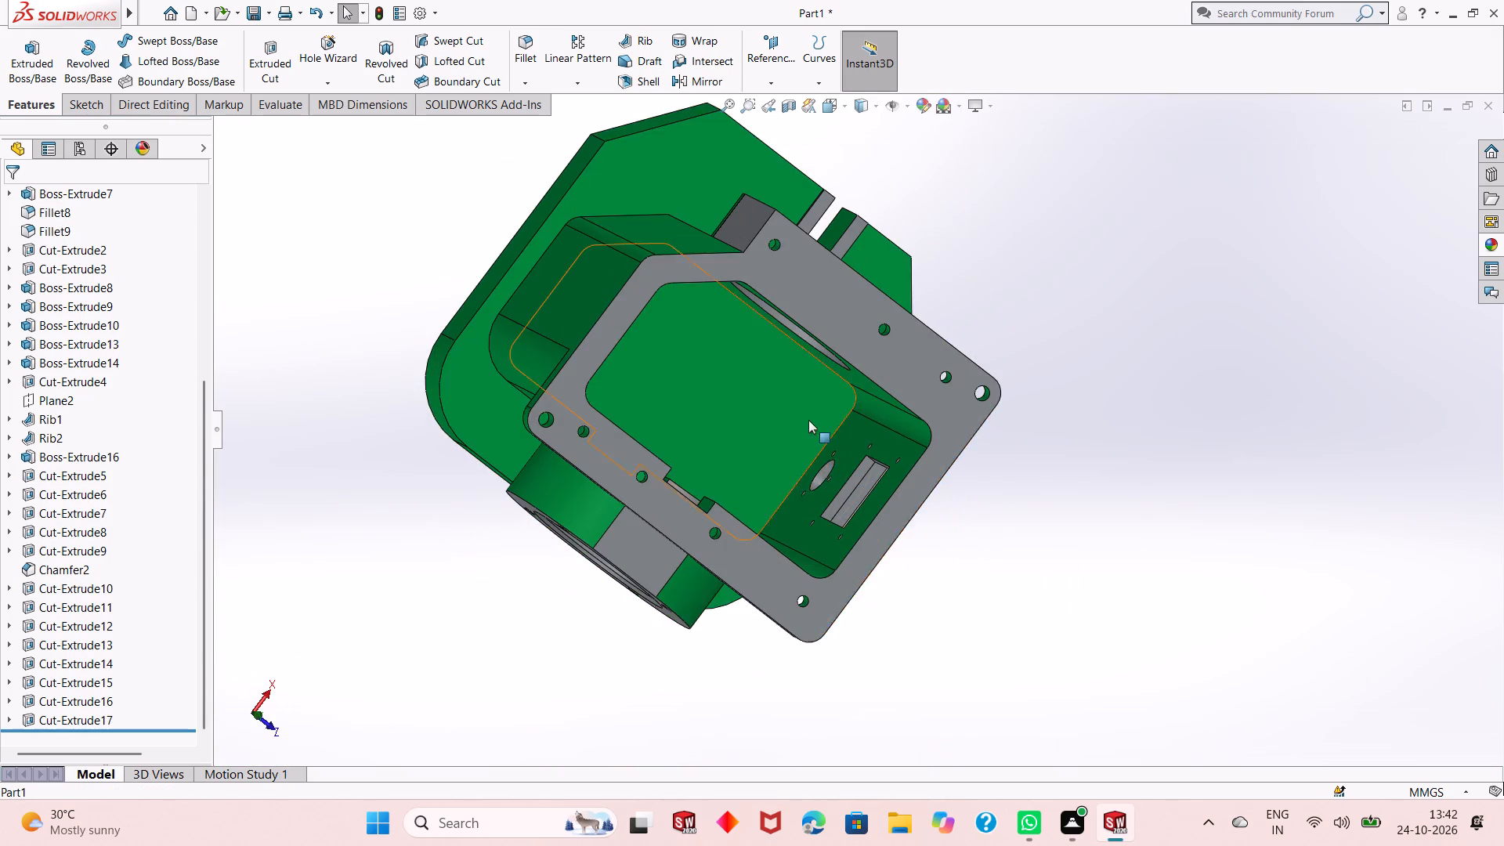
pyautogui.scroll(-2, 801, 405)
pyautogui.scroll(-1, 824, 328)
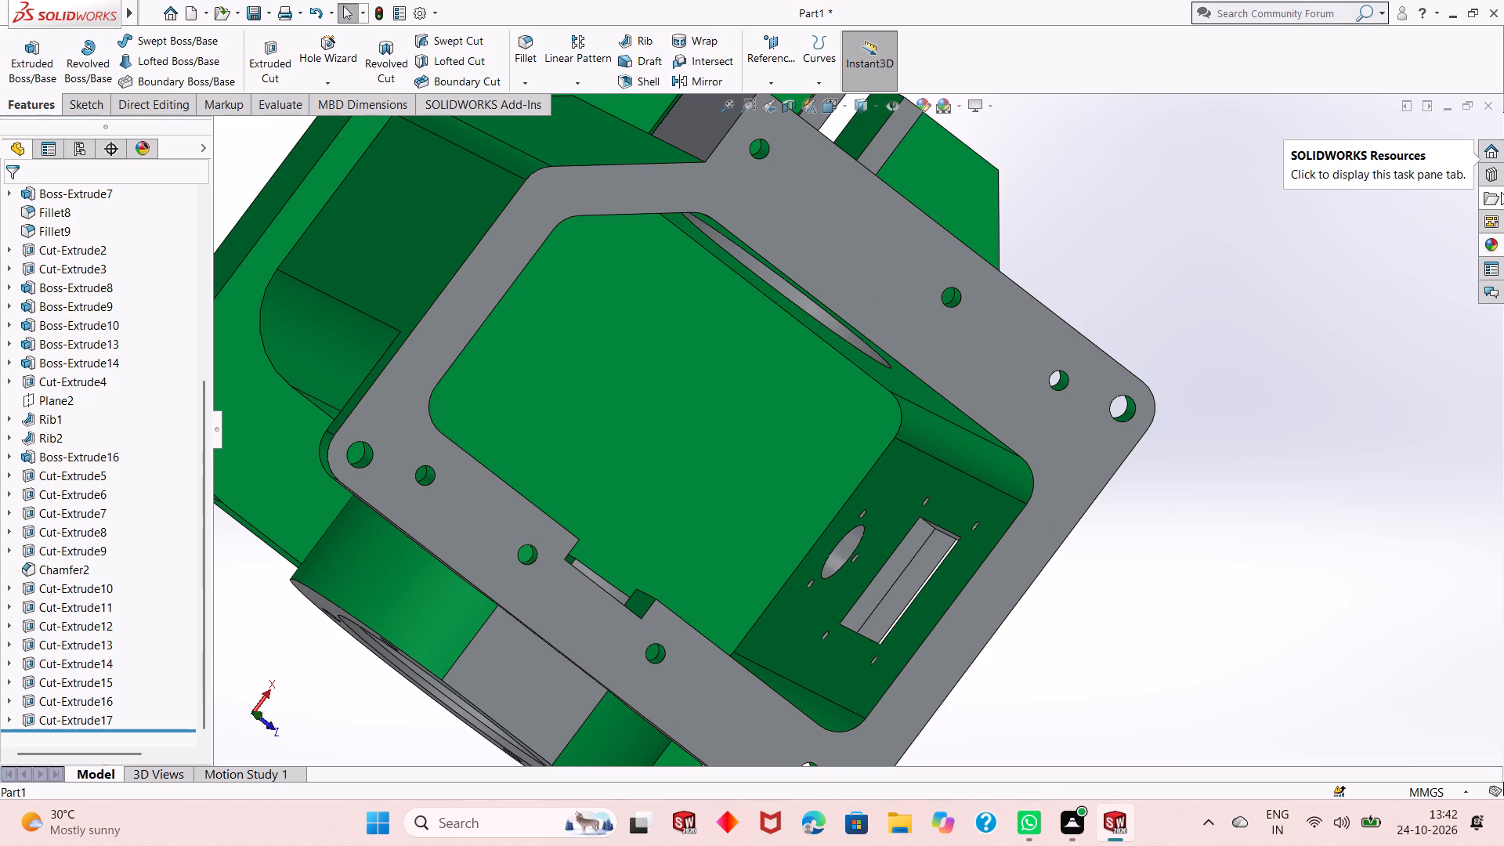
pyautogui.click(1492, 244)
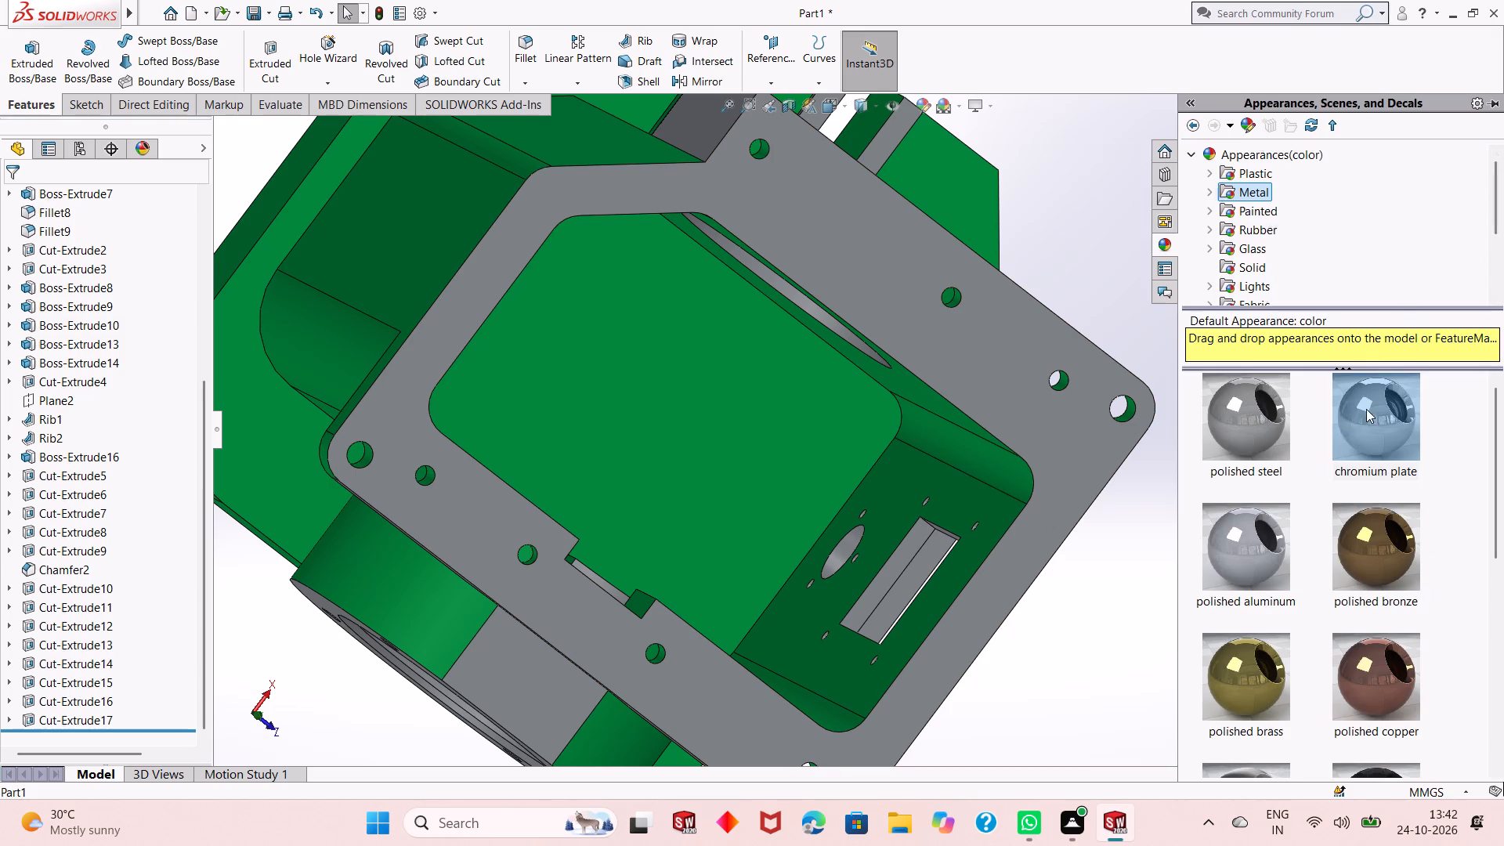
pyautogui.moveTo(1366, 409); pyautogui.dragTo(1126, 413)
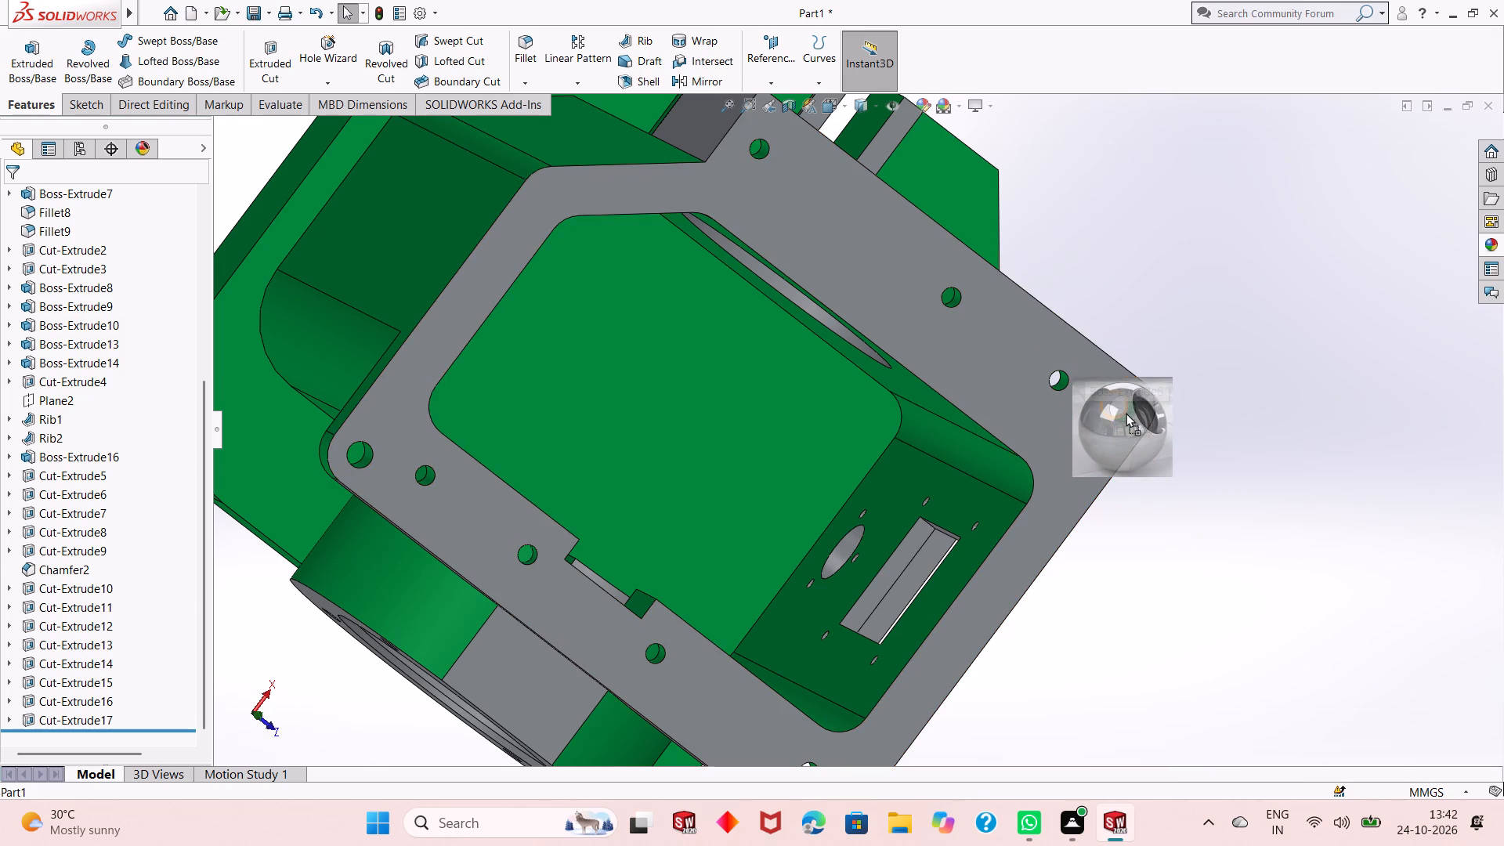
pyautogui.moveTo(1126, 413); pyautogui.dragTo(1129, 410)
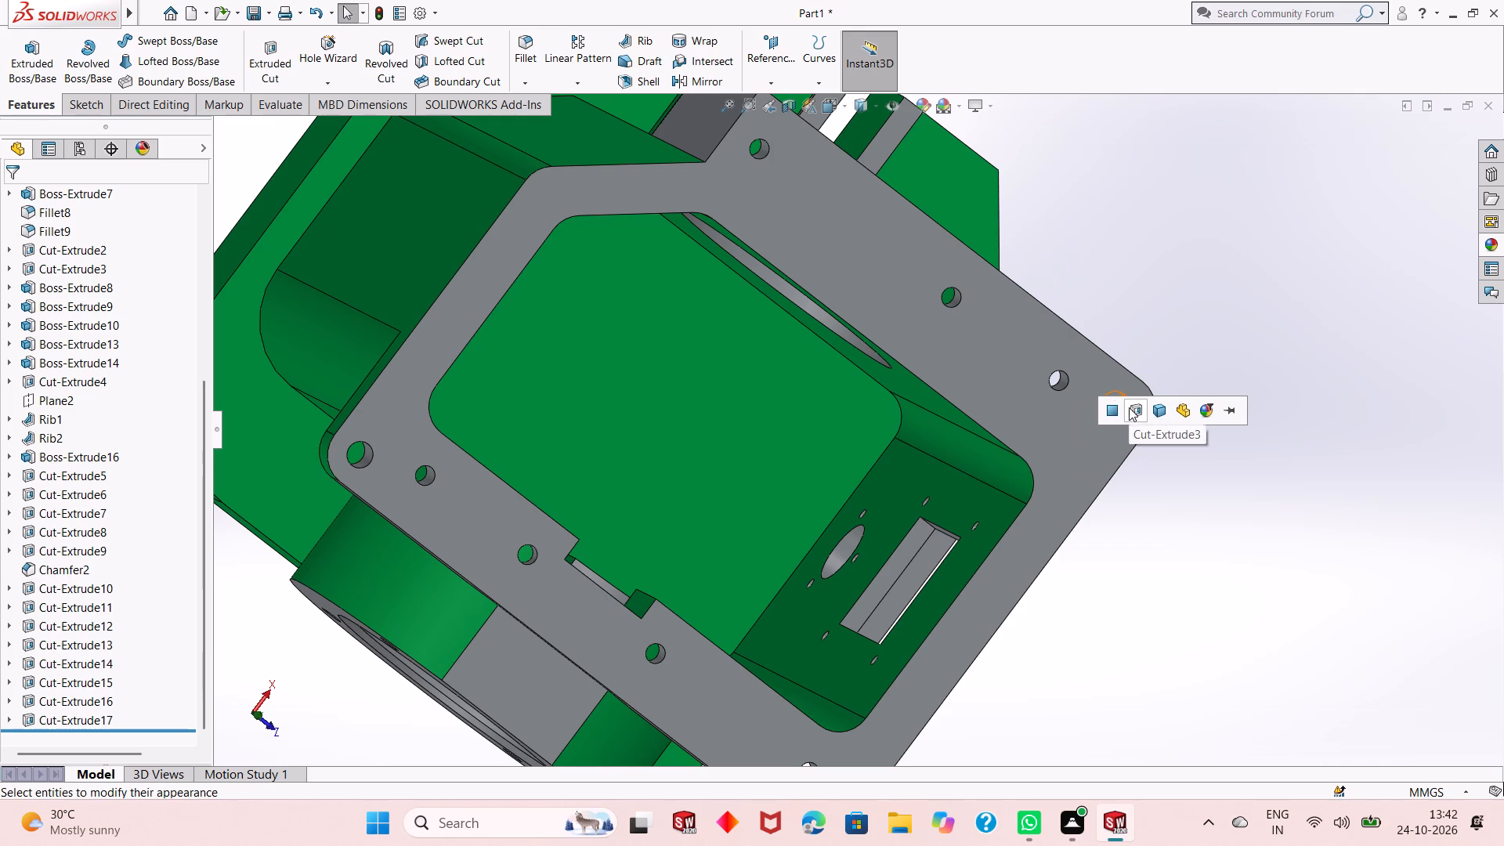
pyautogui.click(1132, 410)
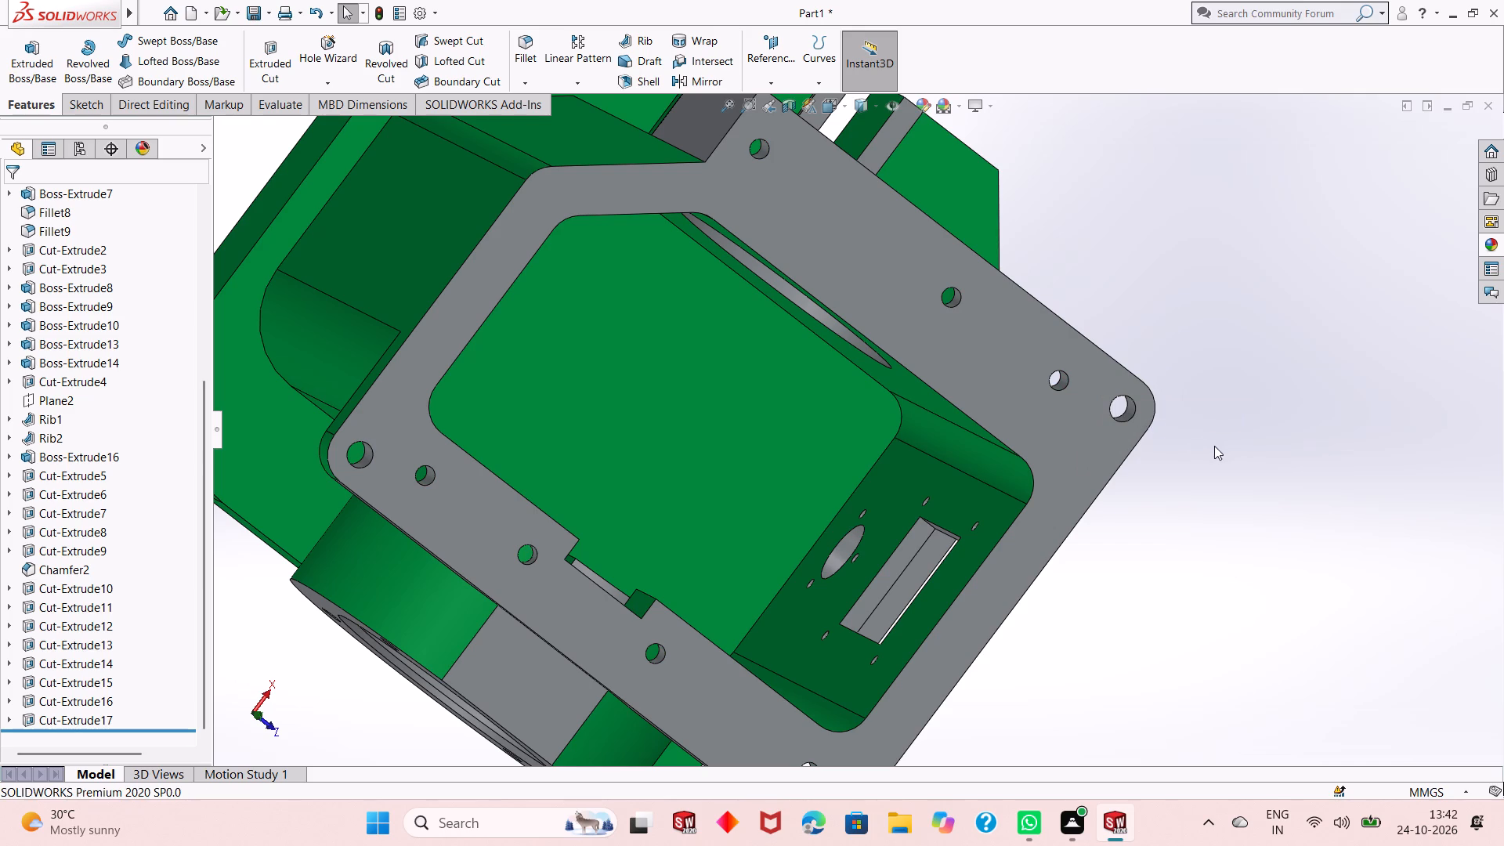
pyautogui.moveTo(664, 596); pyautogui.dragTo(649, 538, button='middle')
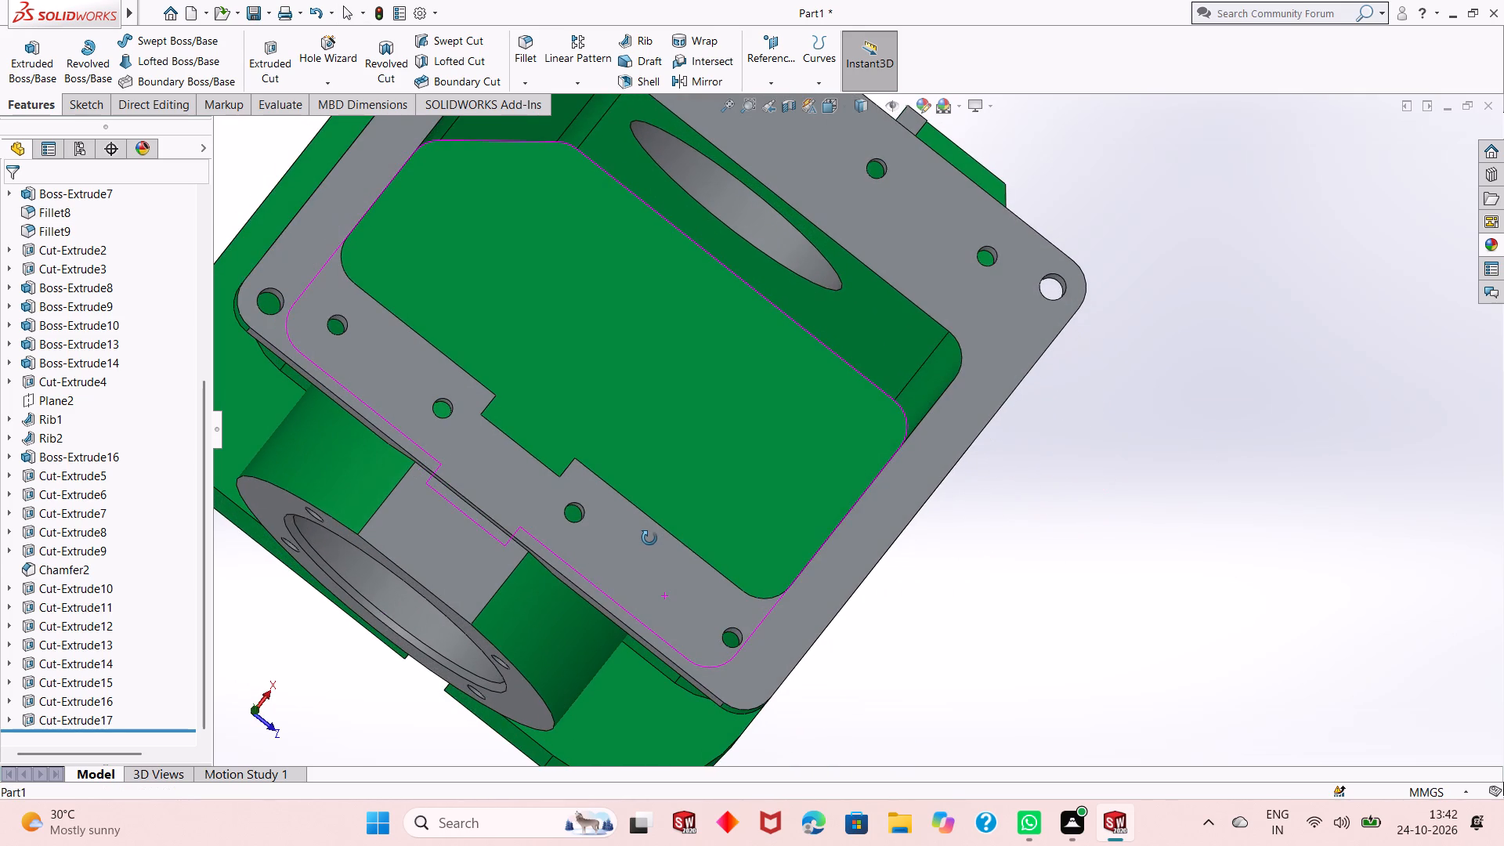
# Fillet the four inner corner edges of the rectangular window's through opening with a 2 mm radius.
pyautogui.moveTo(649, 538); pyautogui.dragTo(670, 505, button='middle')
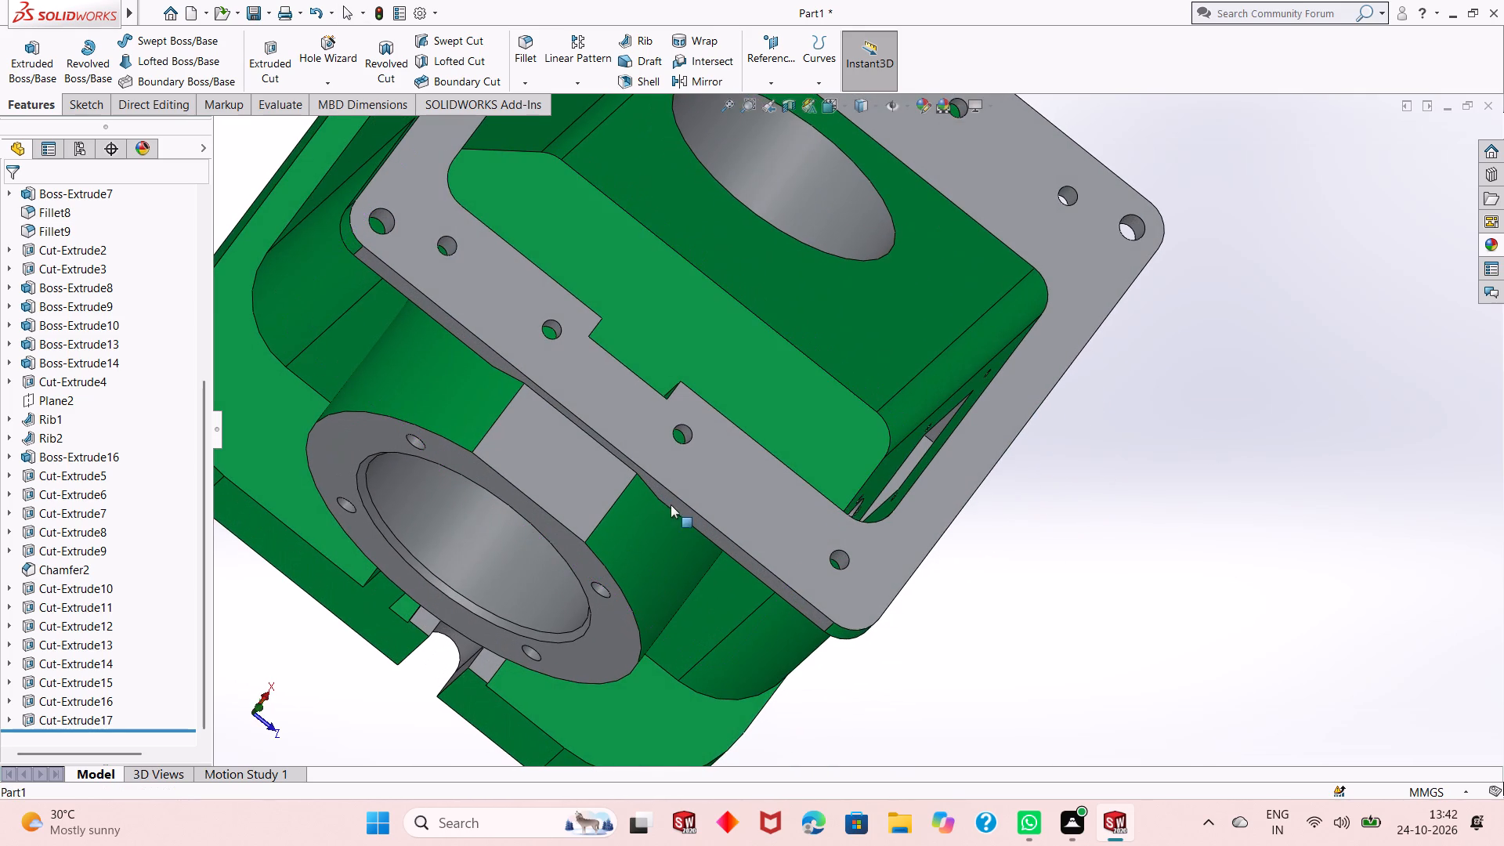
pyautogui.scroll(4, 671, 489)
pyautogui.moveTo(694, 461); pyautogui.dragTo(650, 271, button='middle')
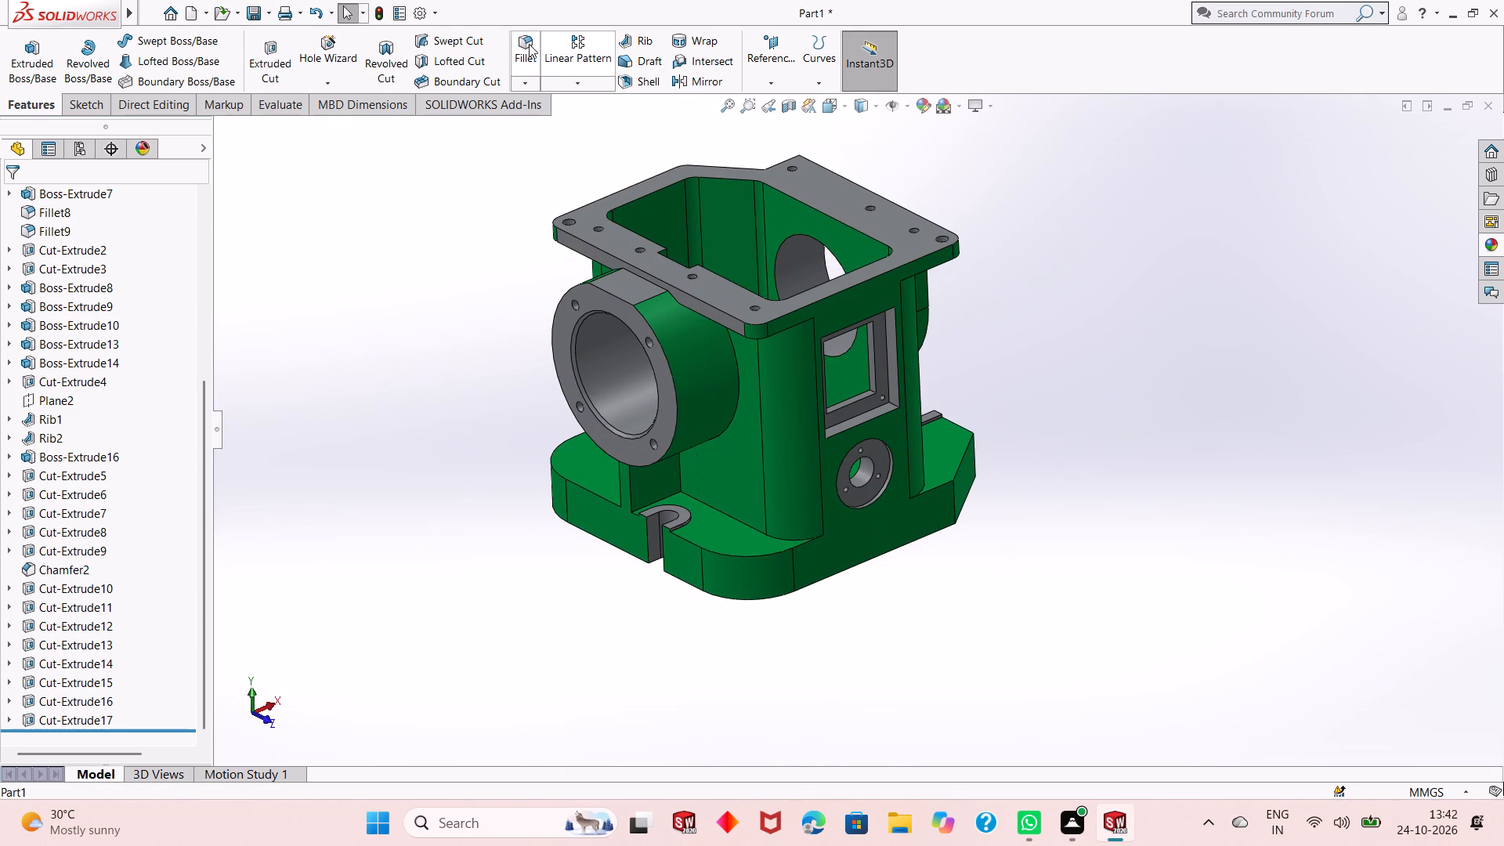
pyautogui.click(529, 44)
pyautogui.scroll(-6, 884, 385)
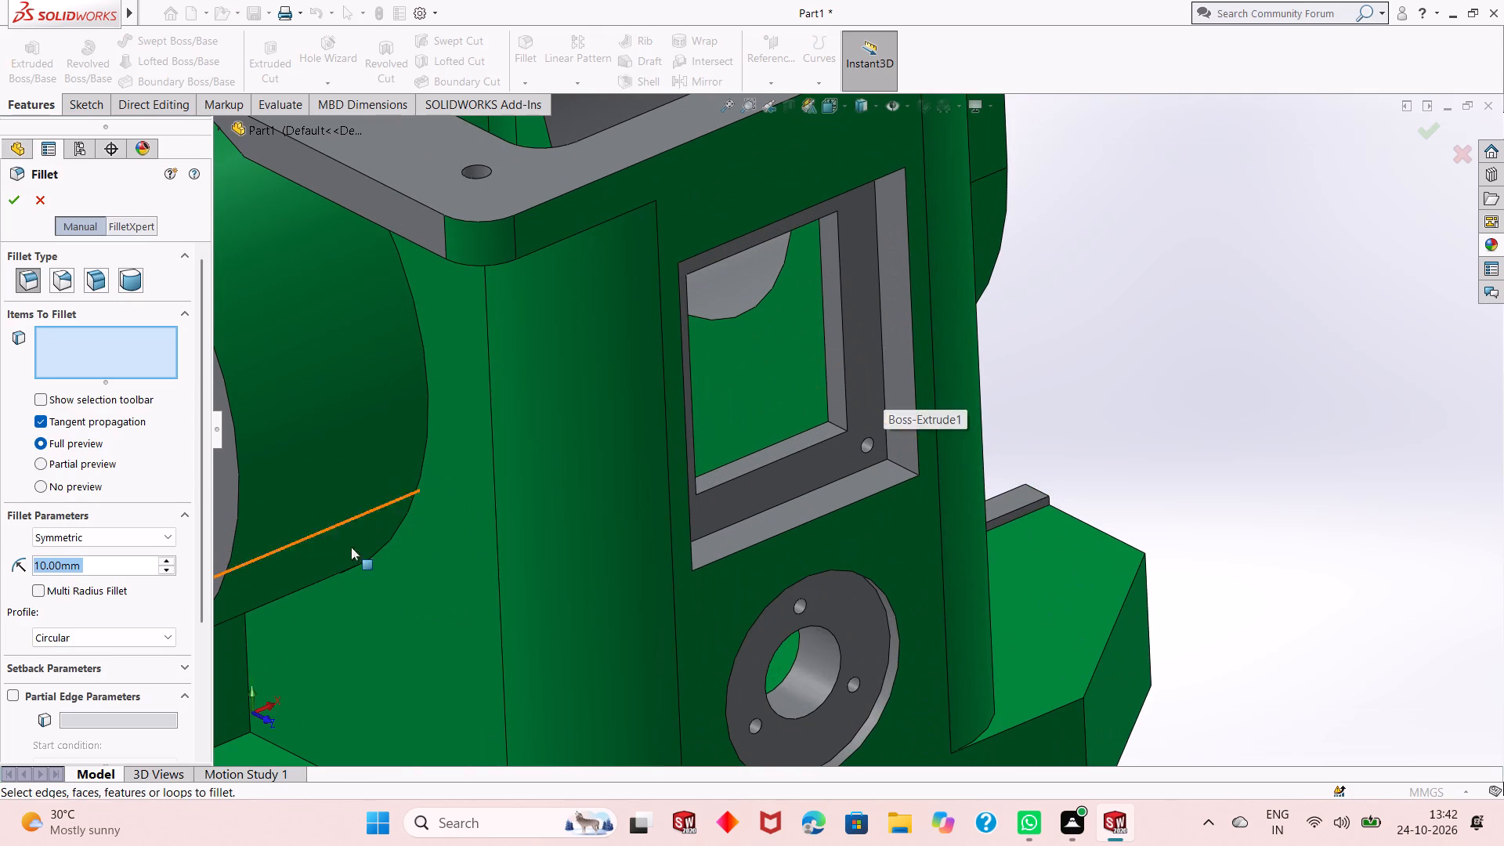
pyautogui.press('2')
pyautogui.press('Return')
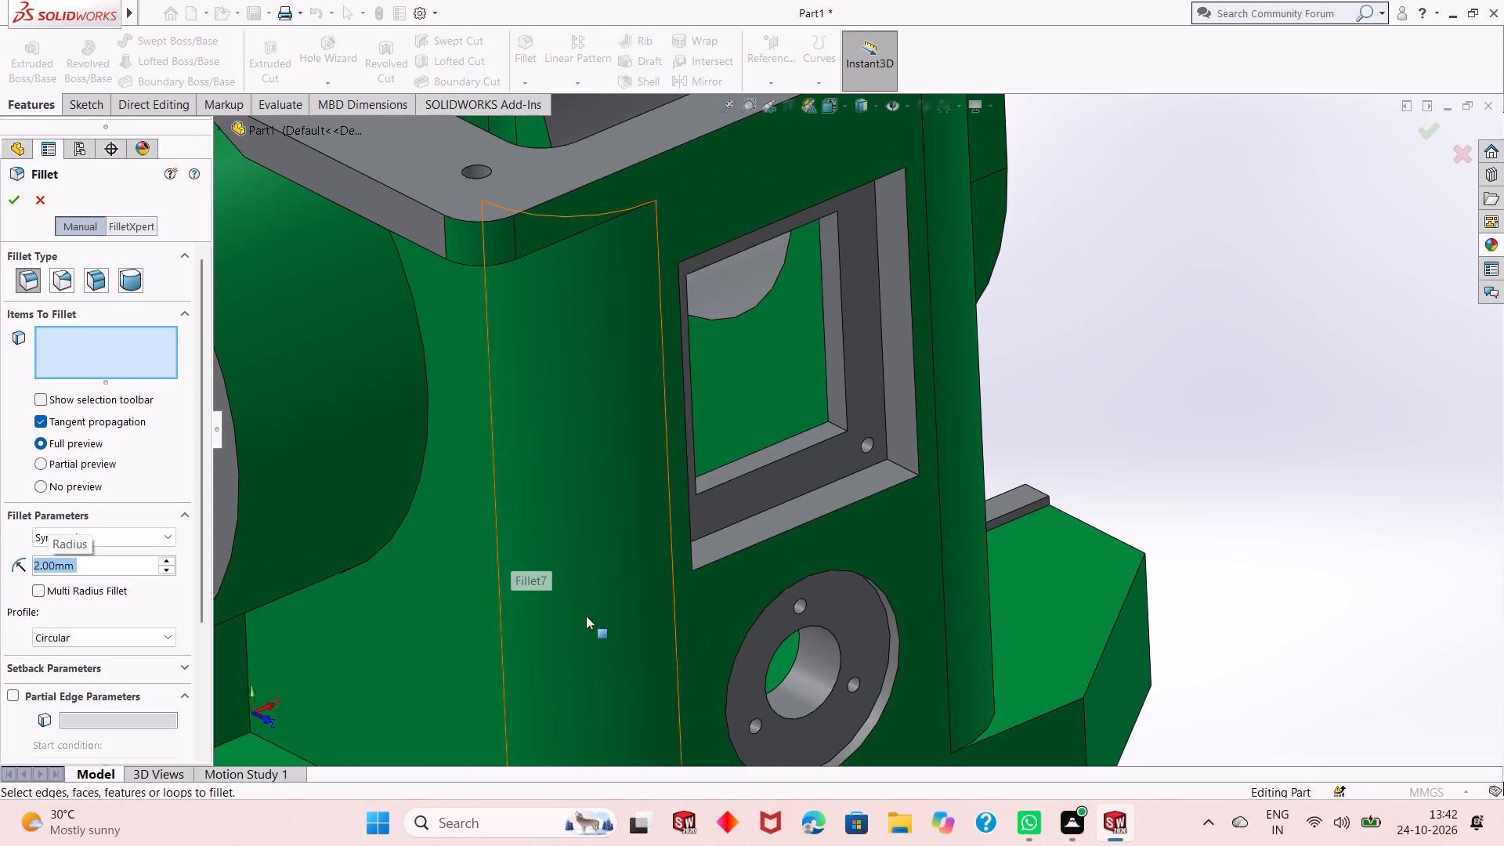
pyautogui.click(833, 421)
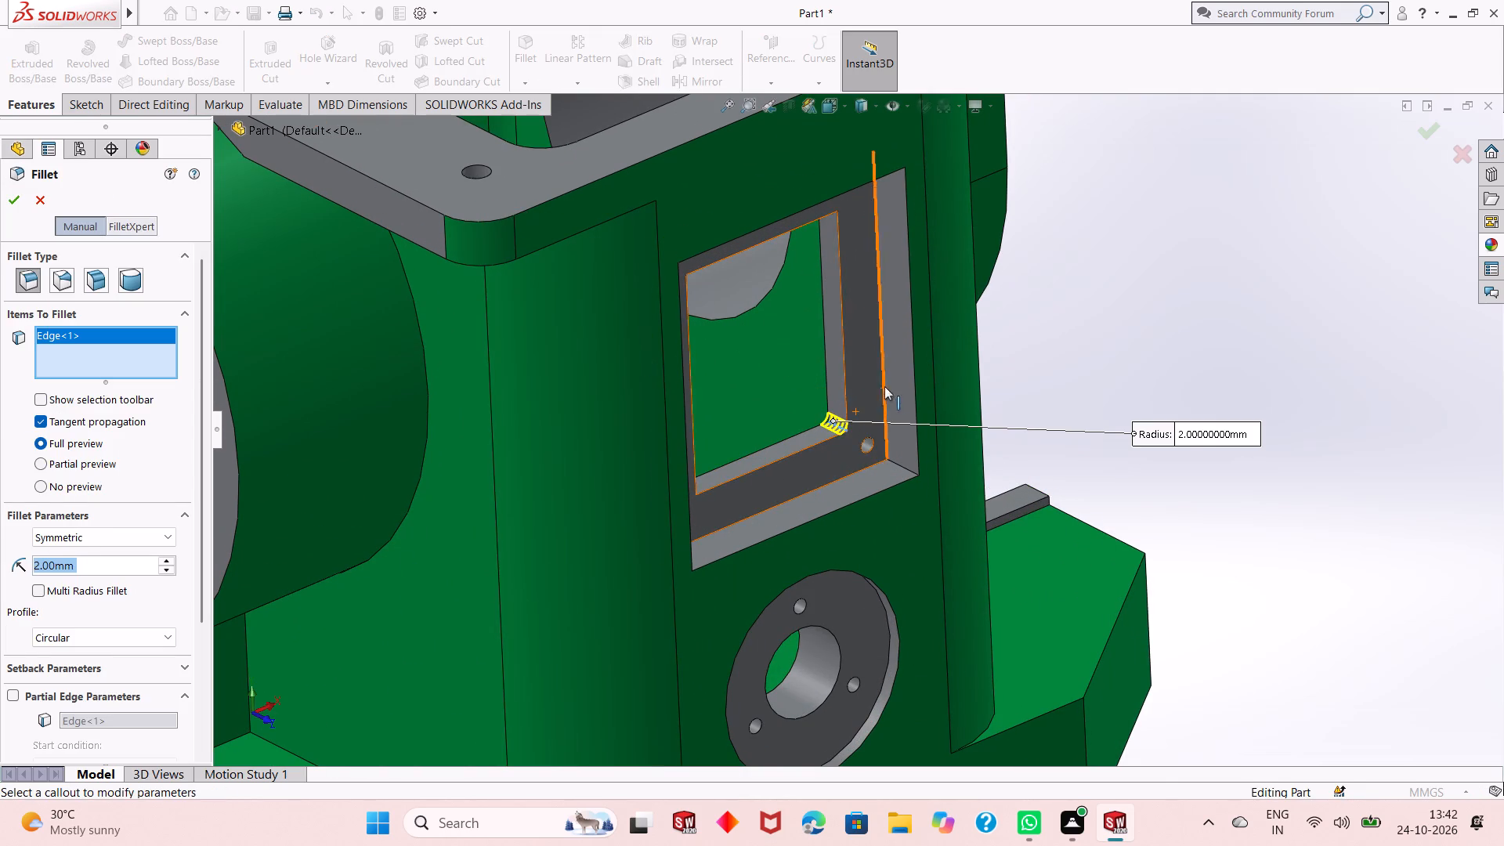
pyautogui.moveTo(825, 320); pyautogui.dragTo(841, 160, button='middle')
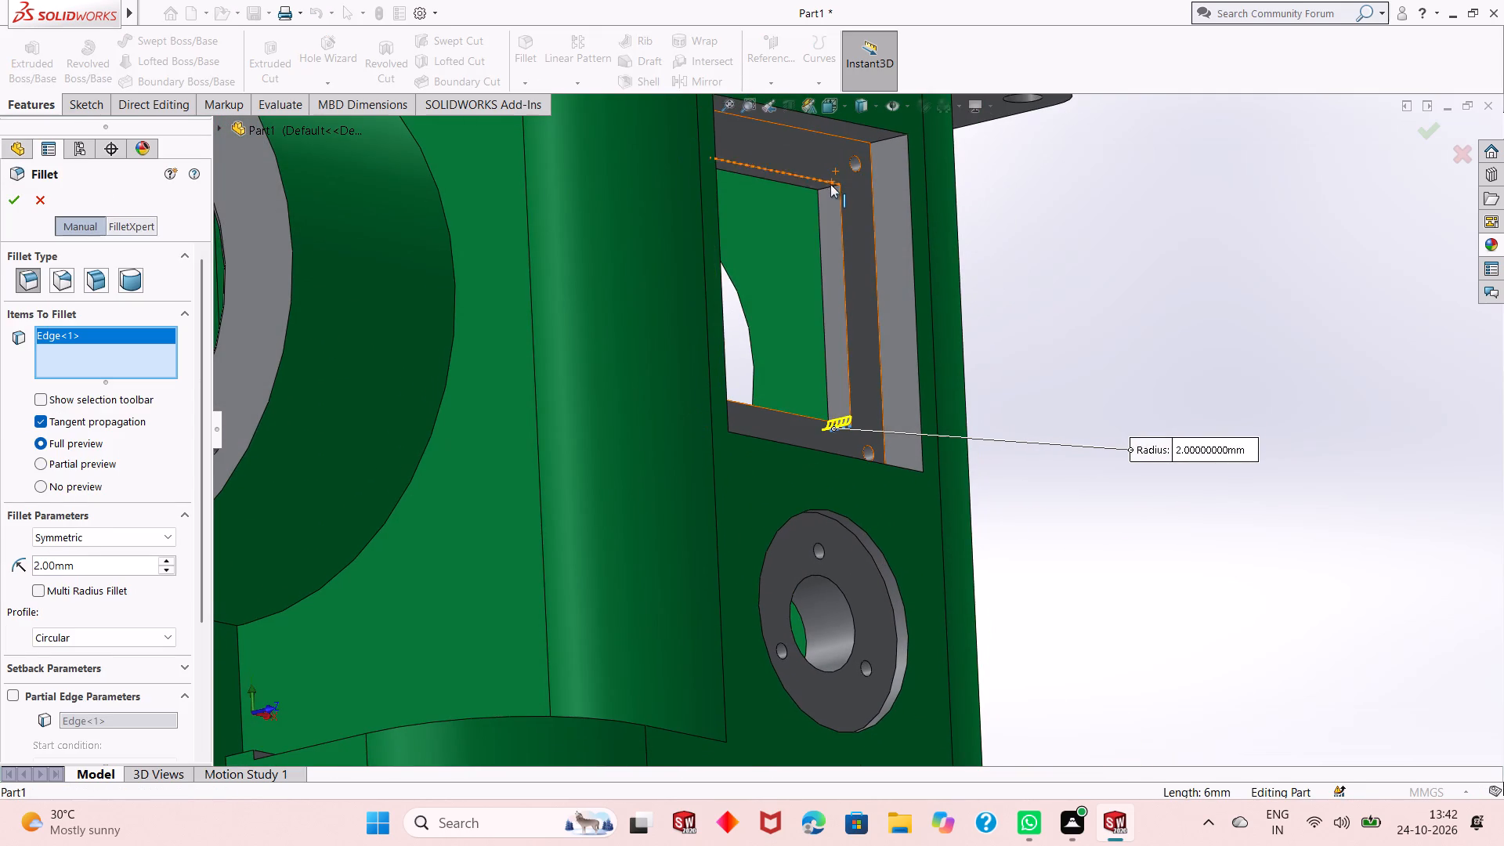
pyautogui.click(830, 186)
pyautogui.moveTo(829, 199); pyautogui.dragTo(678, 198, button='middle')
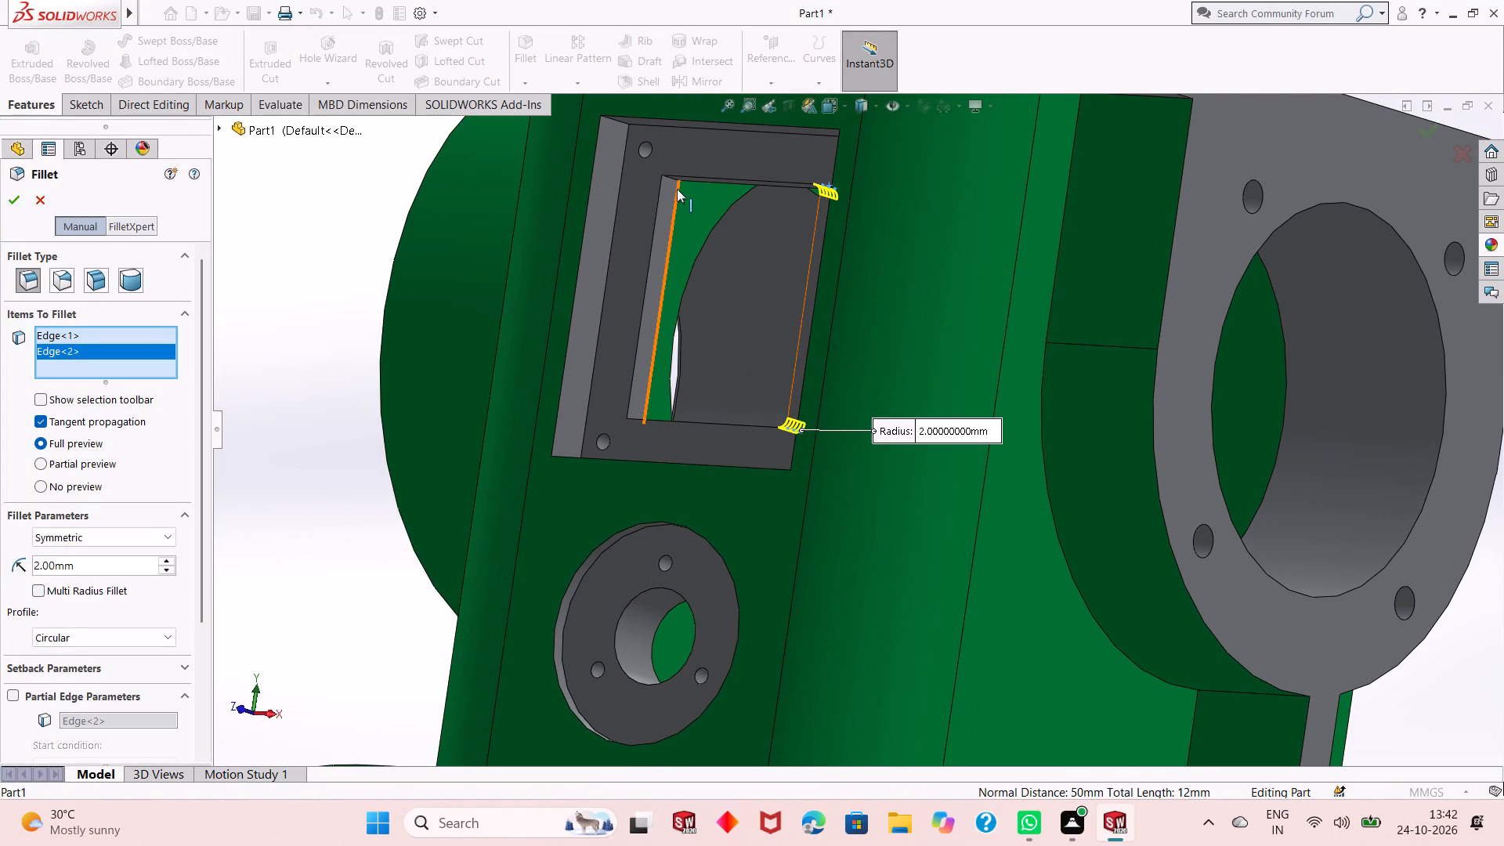
pyautogui.click(673, 179)
pyautogui.moveTo(647, 291); pyautogui.dragTo(647, 428, button='middle')
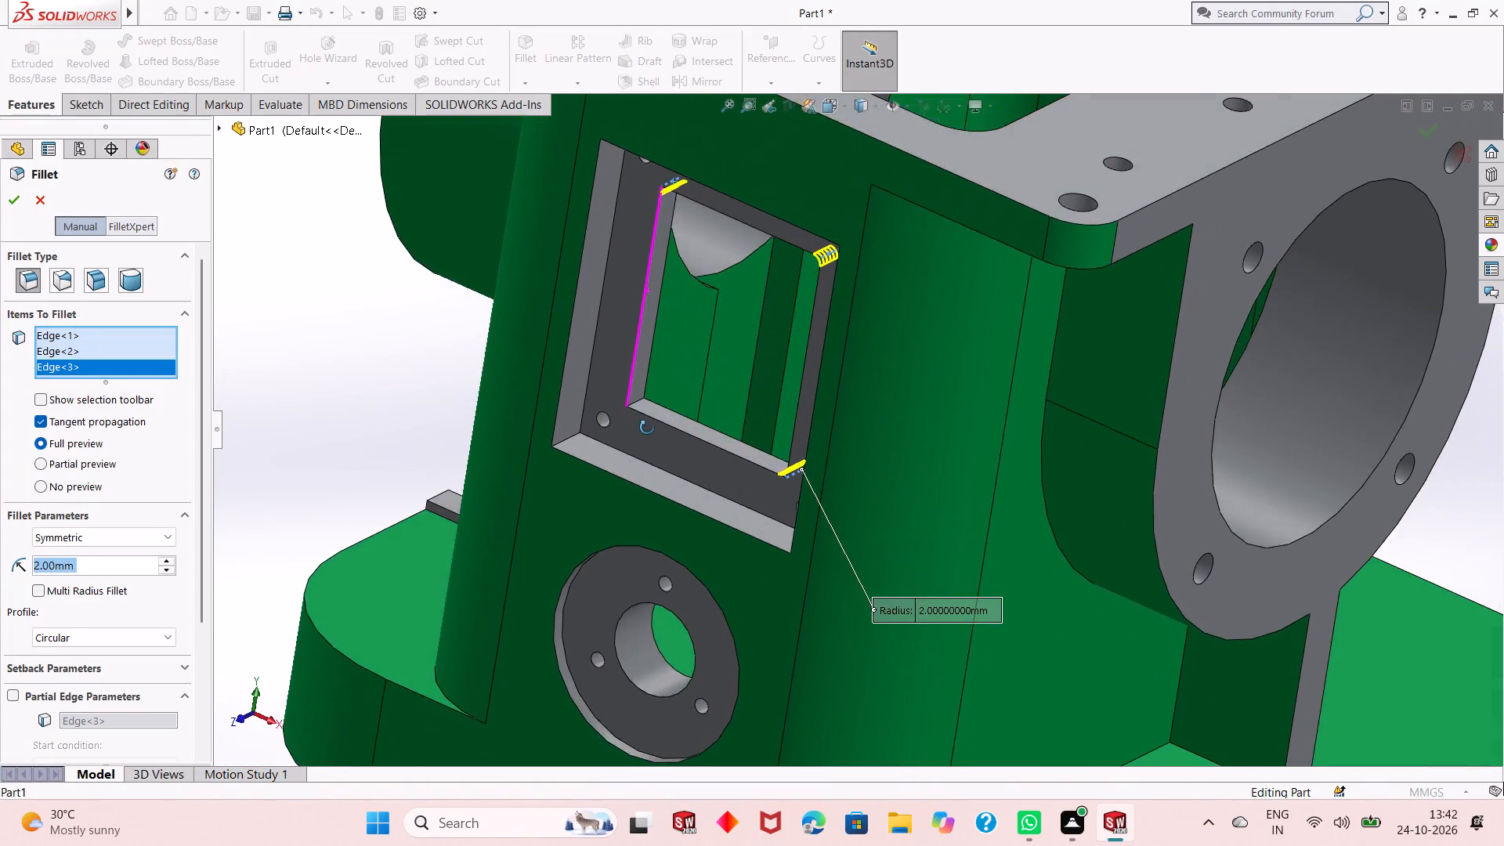
pyautogui.moveTo(647, 428); pyautogui.dragTo(645, 424, button='middle')
pyautogui.scroll(-4, 642, 392)
pyautogui.click(691, 421)
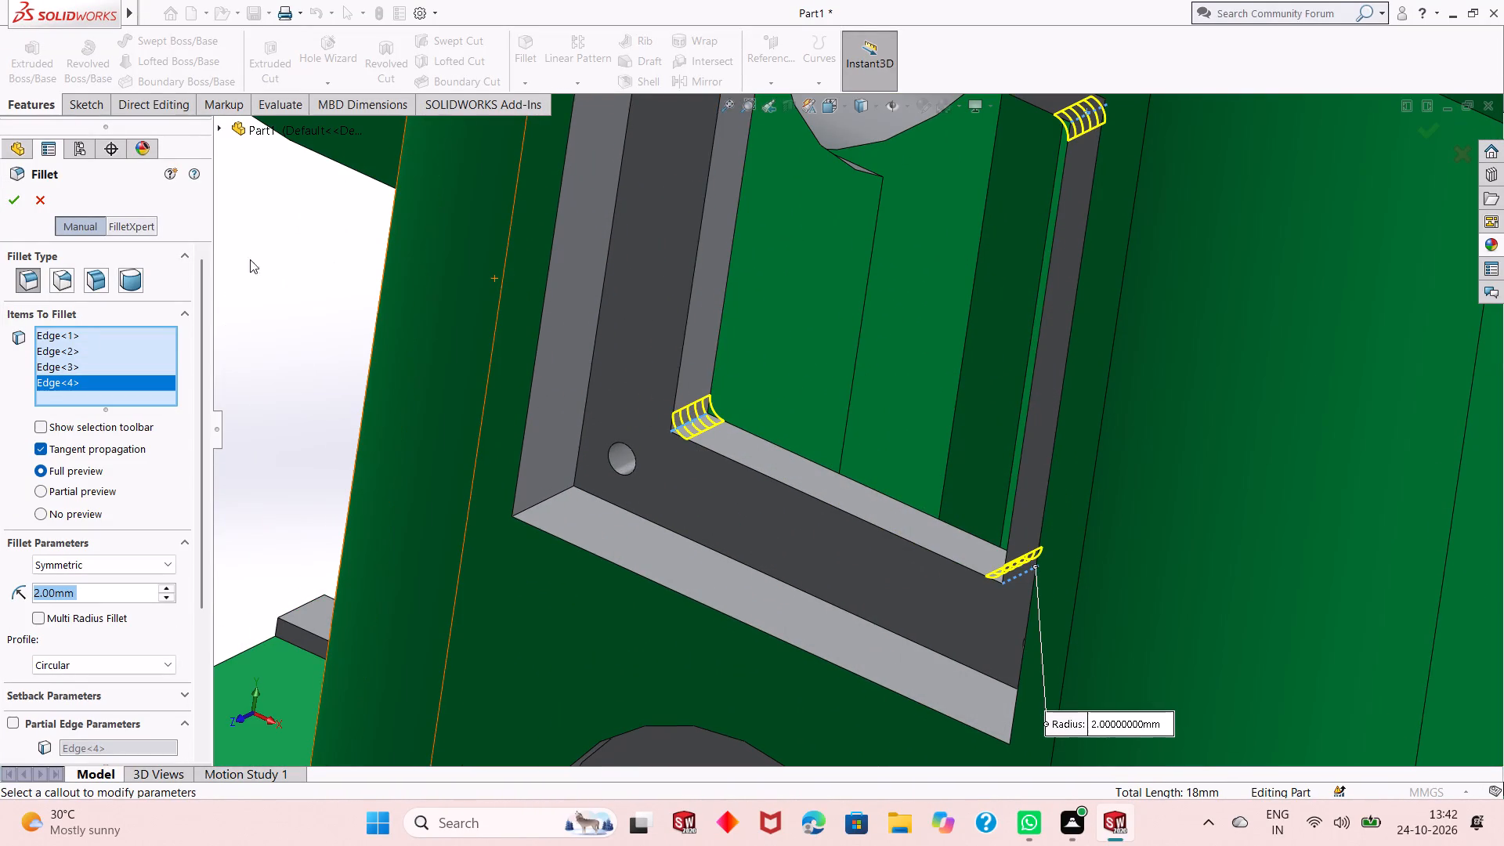
pyautogui.click(5, 195)
# Apply the chromium plate appearance to the whole fillet feature on the rectangular window's inner corners.
pyautogui.scroll(2, 676, 408)
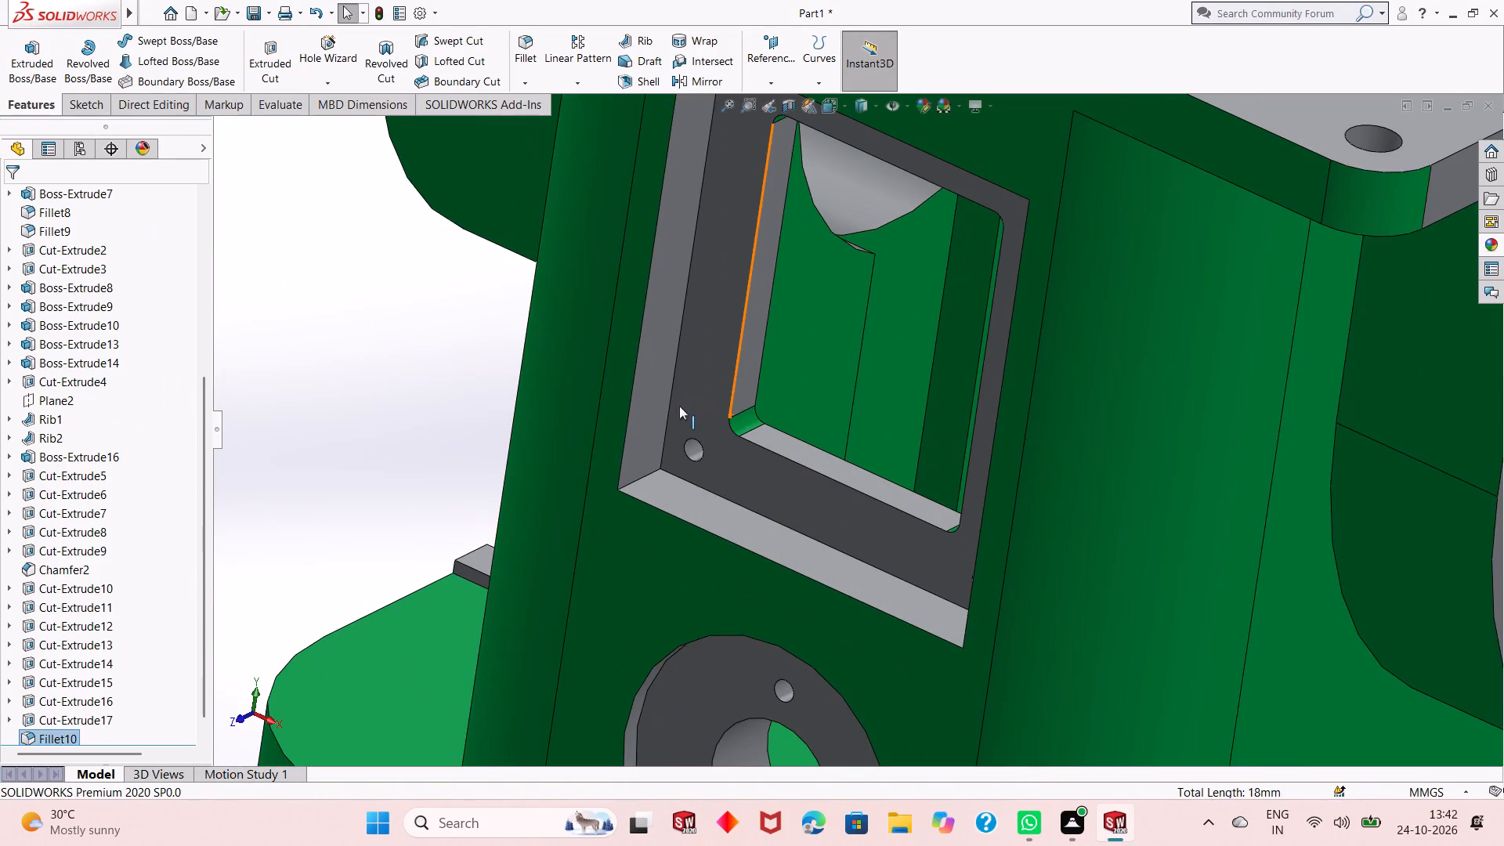
pyautogui.scroll(1, 772, 421)
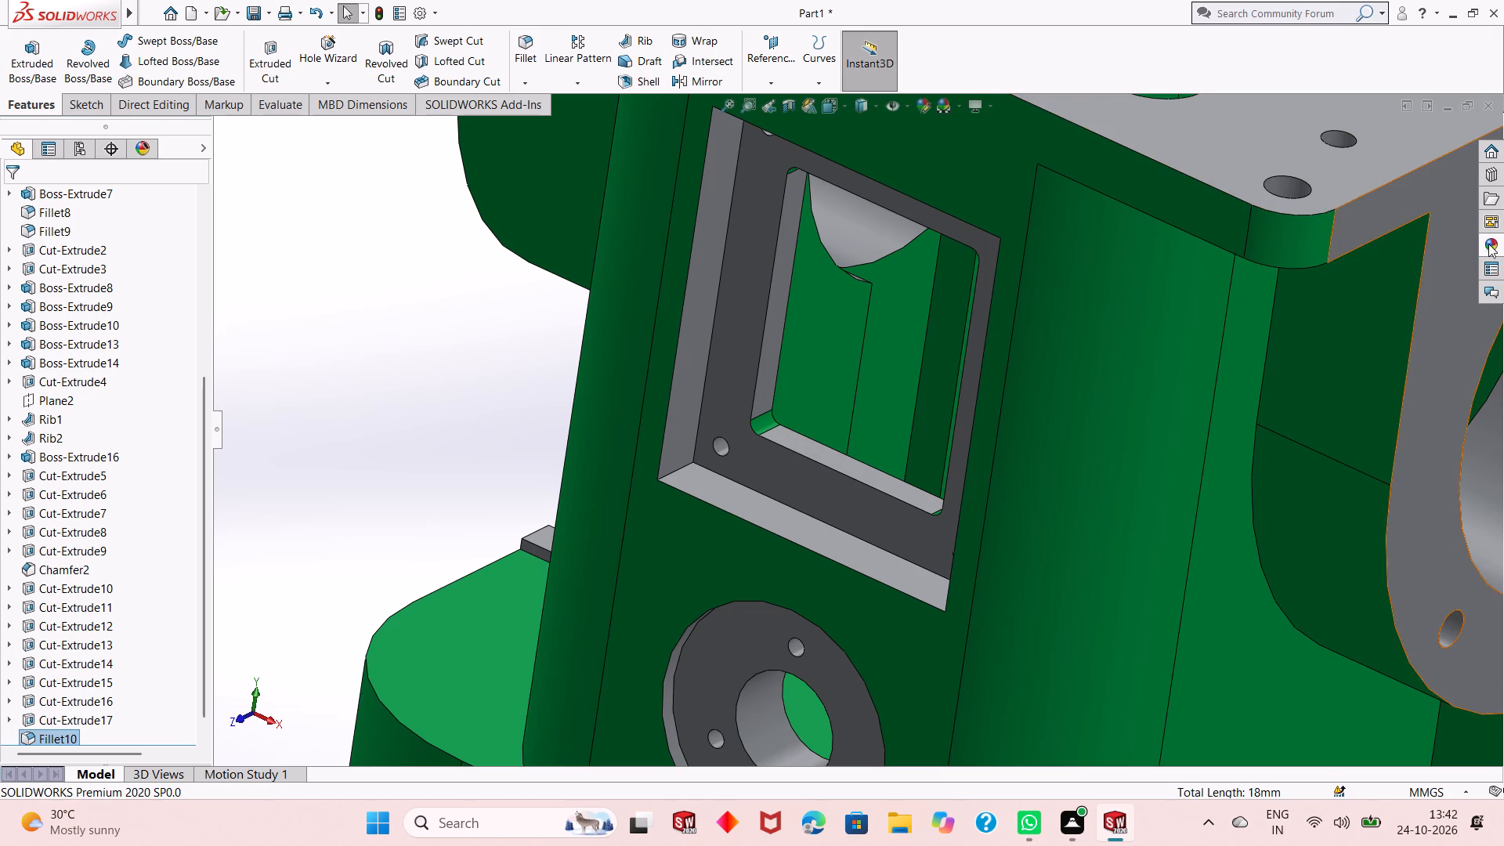
pyautogui.click(1488, 248)
pyautogui.moveTo(1385, 440); pyautogui.dragTo(770, 425)
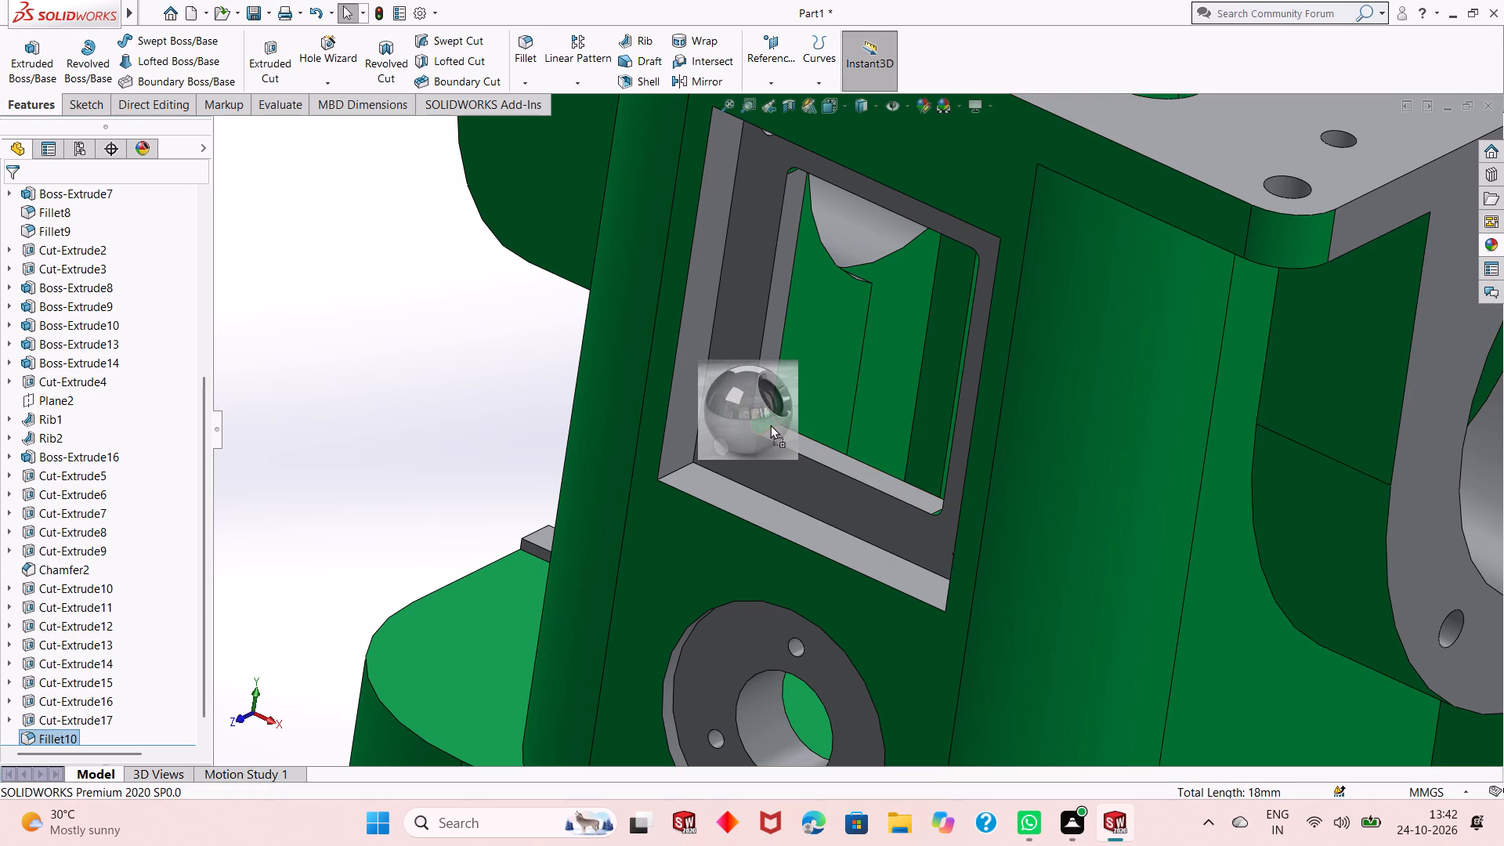
pyautogui.moveTo(770, 425); pyautogui.dragTo(769, 418)
pyautogui.click(769, 418)
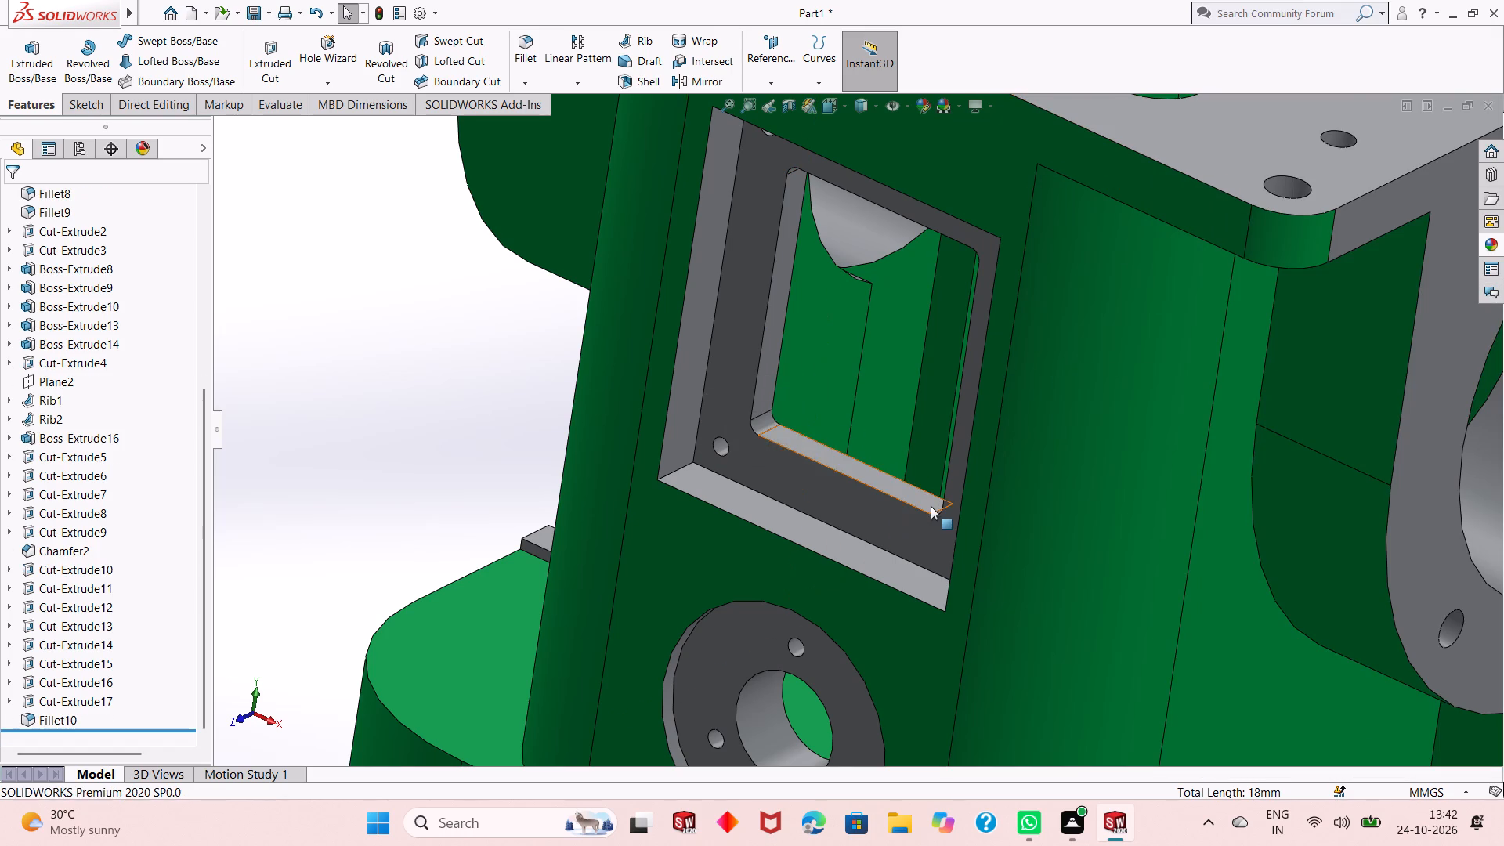
# Examine the finished housing from several sides, checking the appearances on the window, bores, top flange and base.
pyautogui.moveTo(930, 504); pyautogui.dragTo(1057, 525, button='middle')
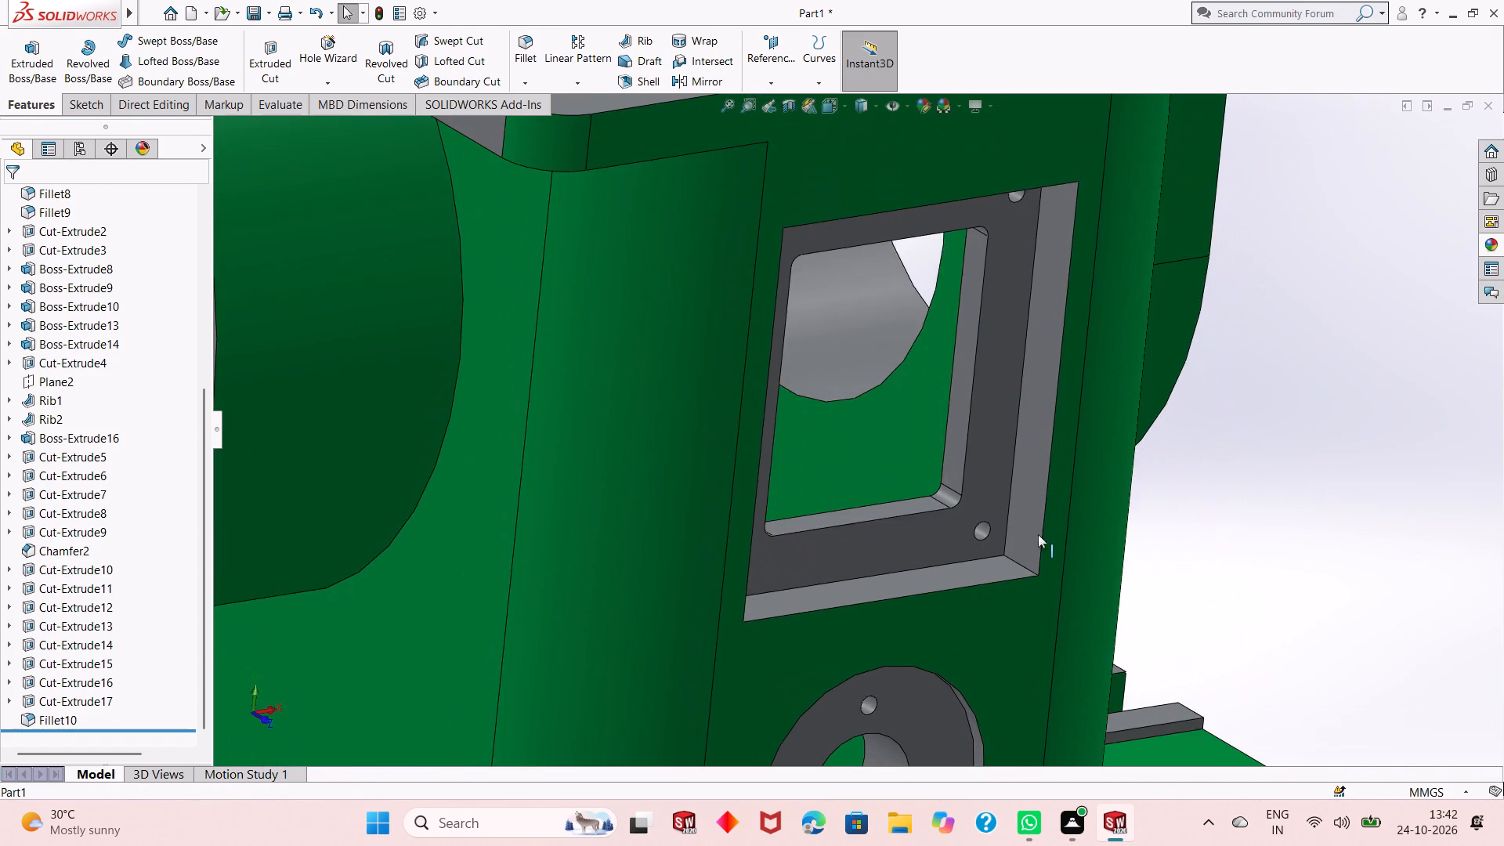
pyautogui.scroll(4, 933, 525)
pyautogui.moveTo(942, 553); pyautogui.dragTo(962, 534, button='middle')
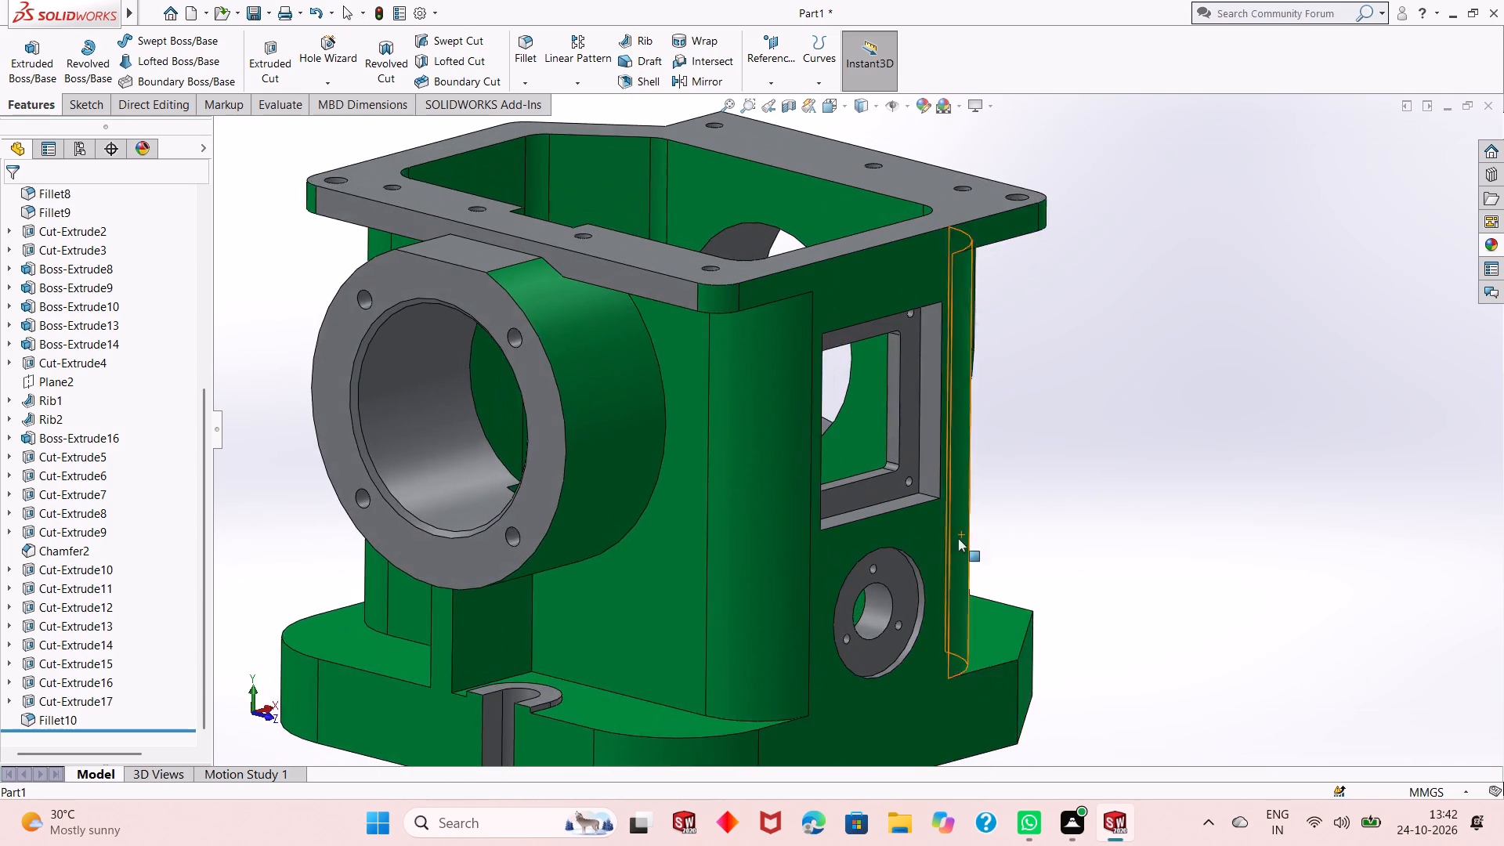
pyautogui.scroll(2, 811, 560)
pyautogui.moveTo(778, 537); pyautogui.dragTo(850, 470, button='middle')
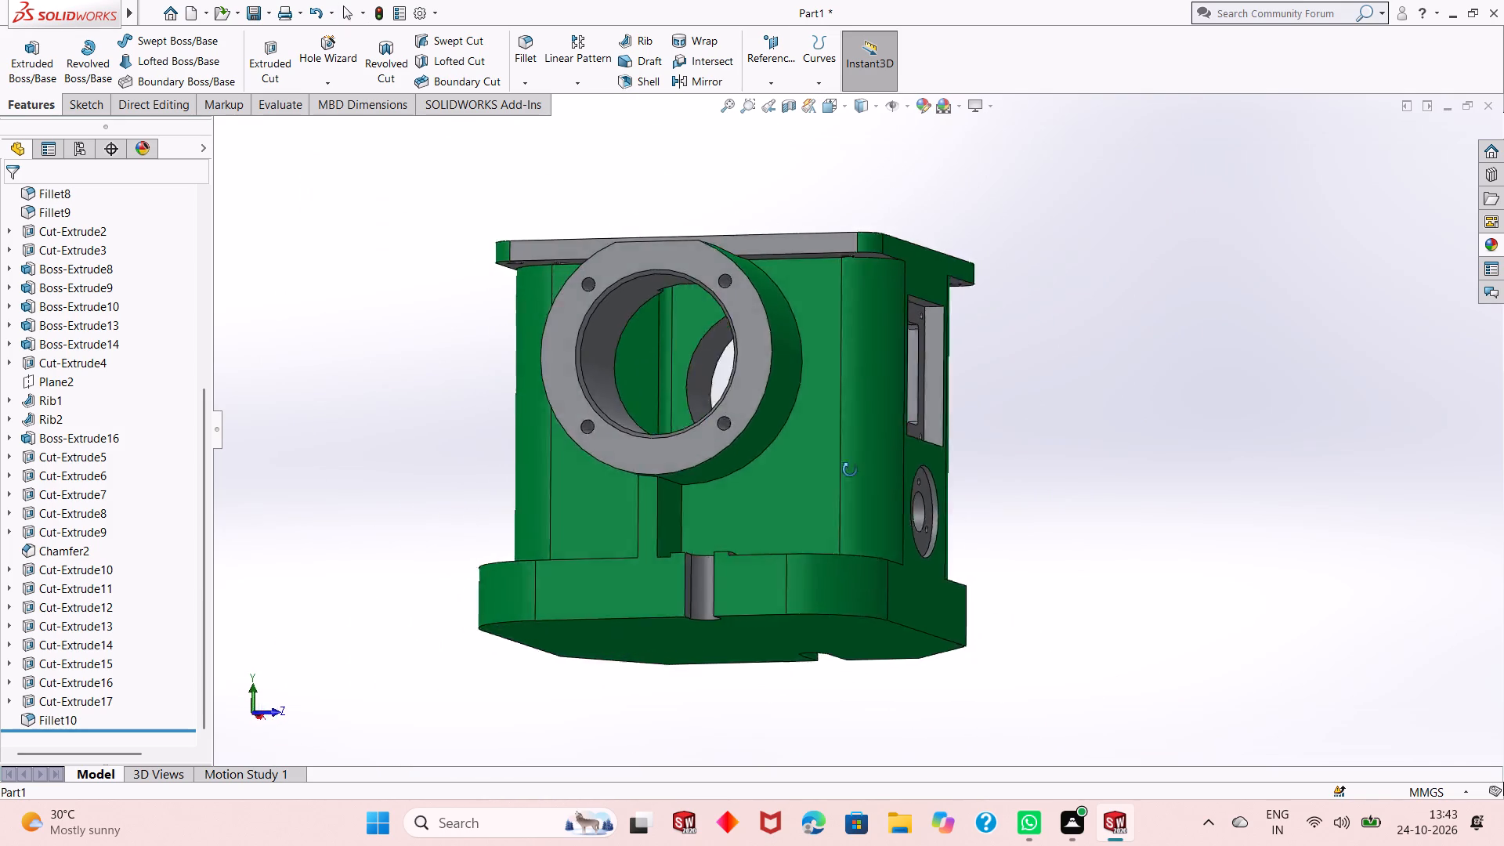
pyautogui.moveTo(850, 470); pyautogui.dragTo(801, 621, button='middle')
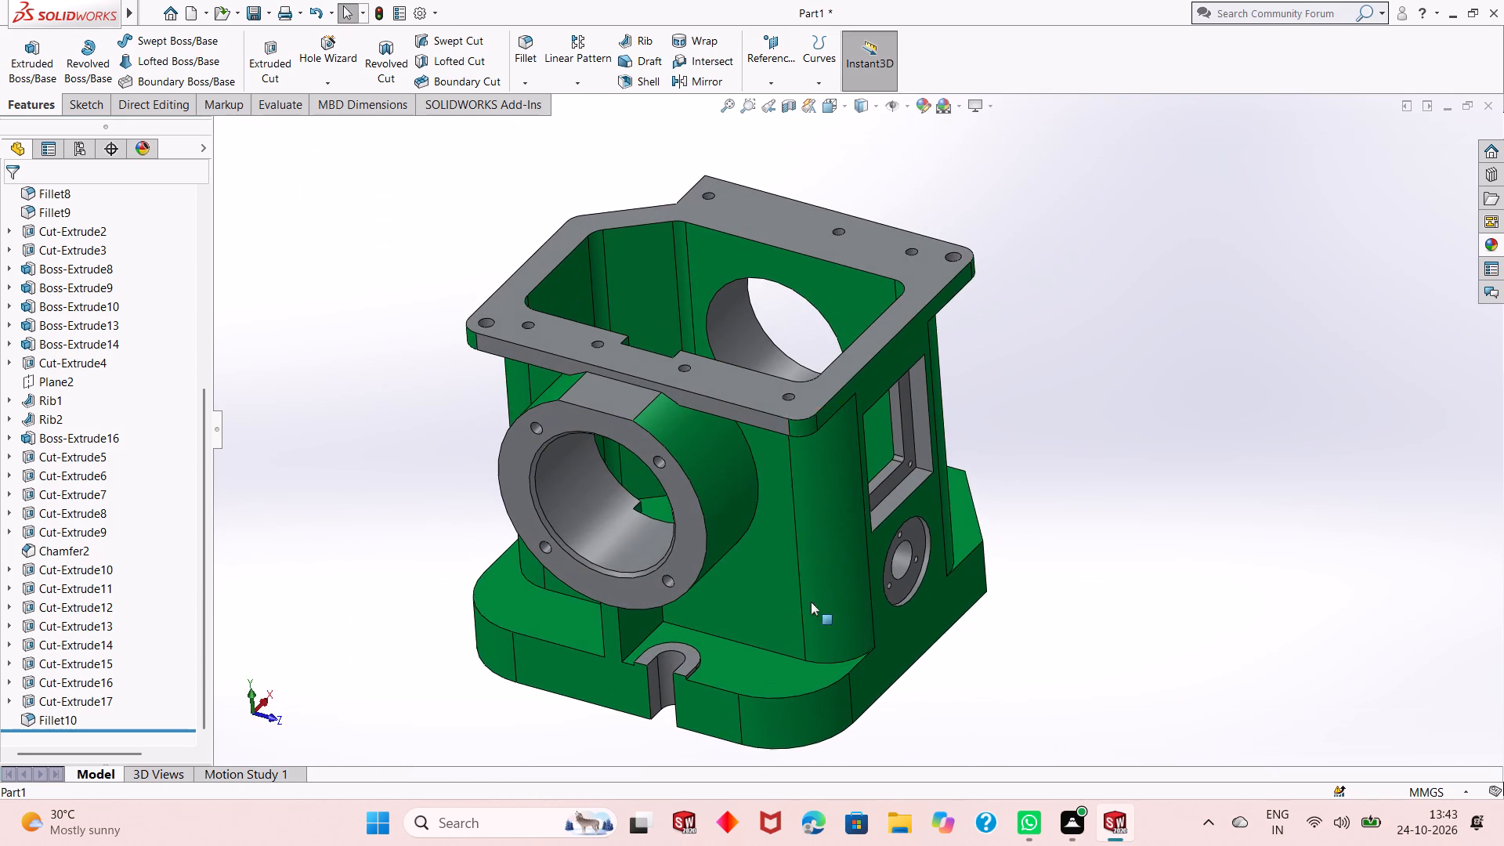
pyautogui.scroll(-2, 714, 365)
pyautogui.scroll(1, 802, 591)
pyautogui.moveTo(806, 565); pyautogui.dragTo(771, 516, button='middle')
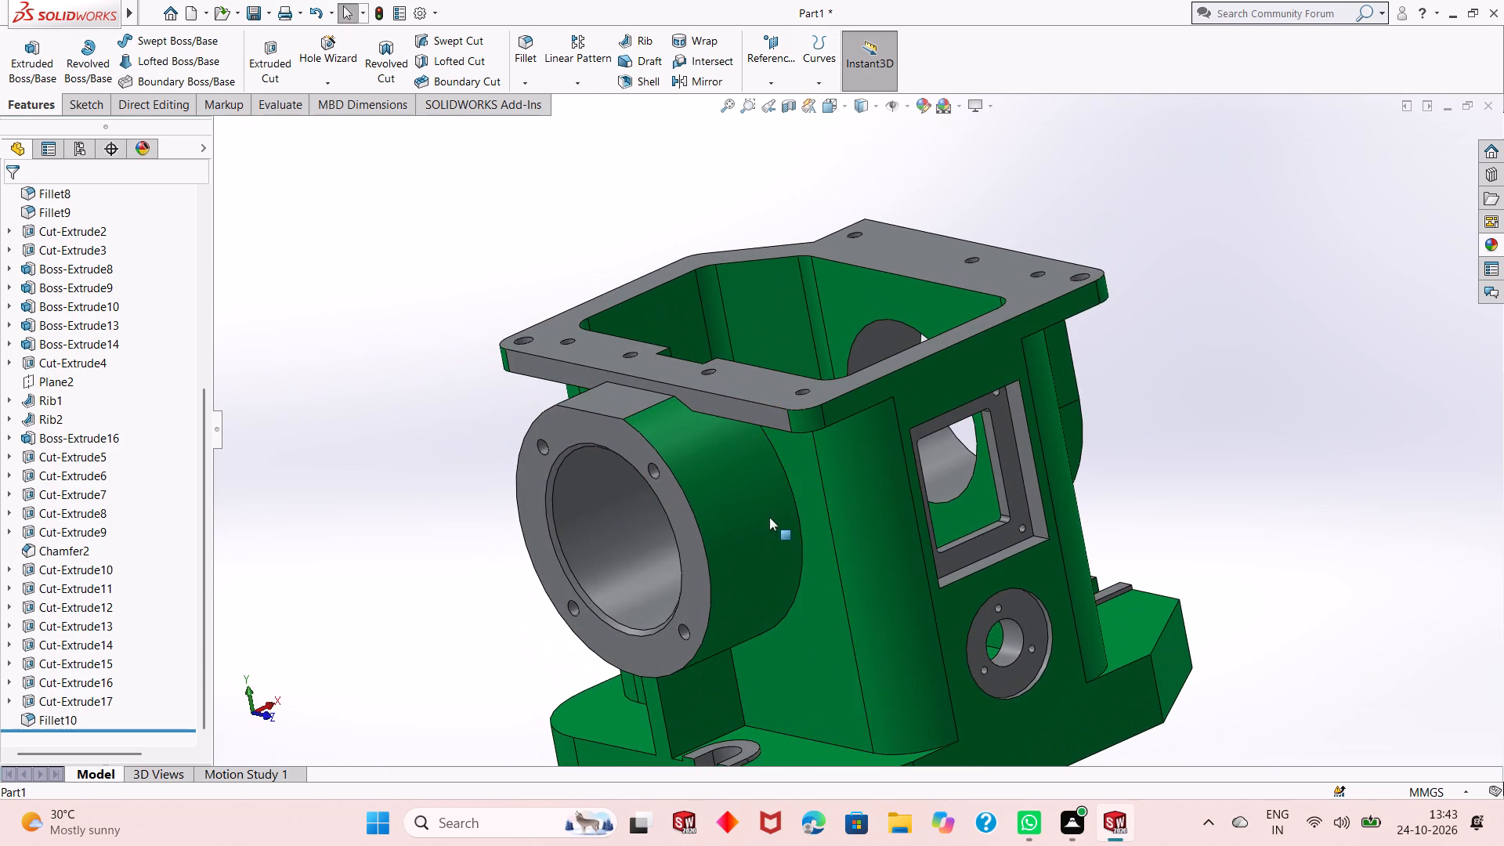
pyautogui.scroll(3, 844, 547)
pyautogui.moveTo(866, 524); pyautogui.dragTo(898, 574, button='middle')
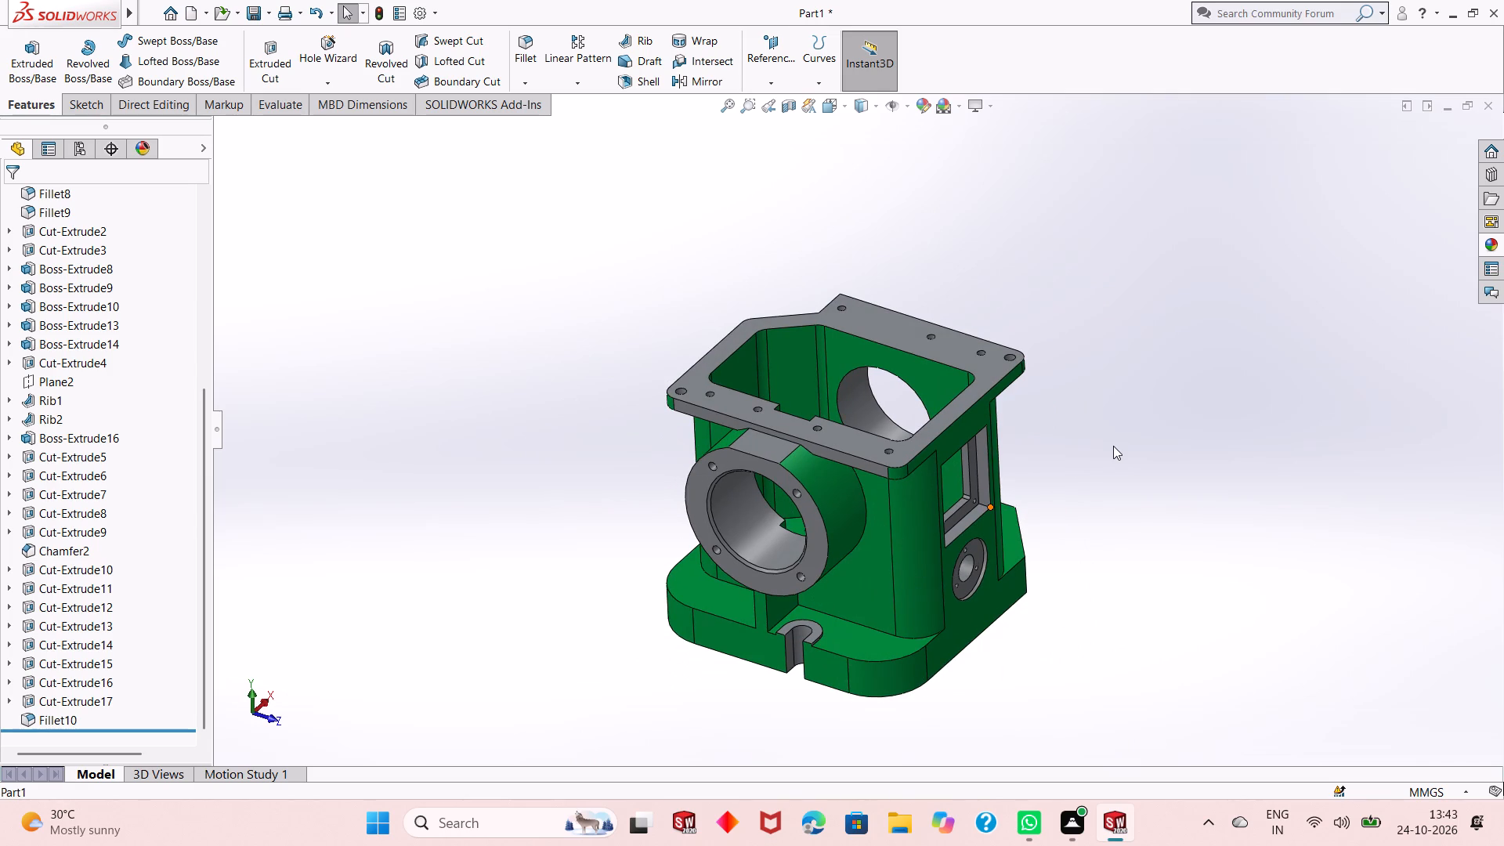
# Save the part as "Cast carbon housing gear box" in the Dp SolidWorks folder.
pyautogui.hotkey('ctrl', 's')
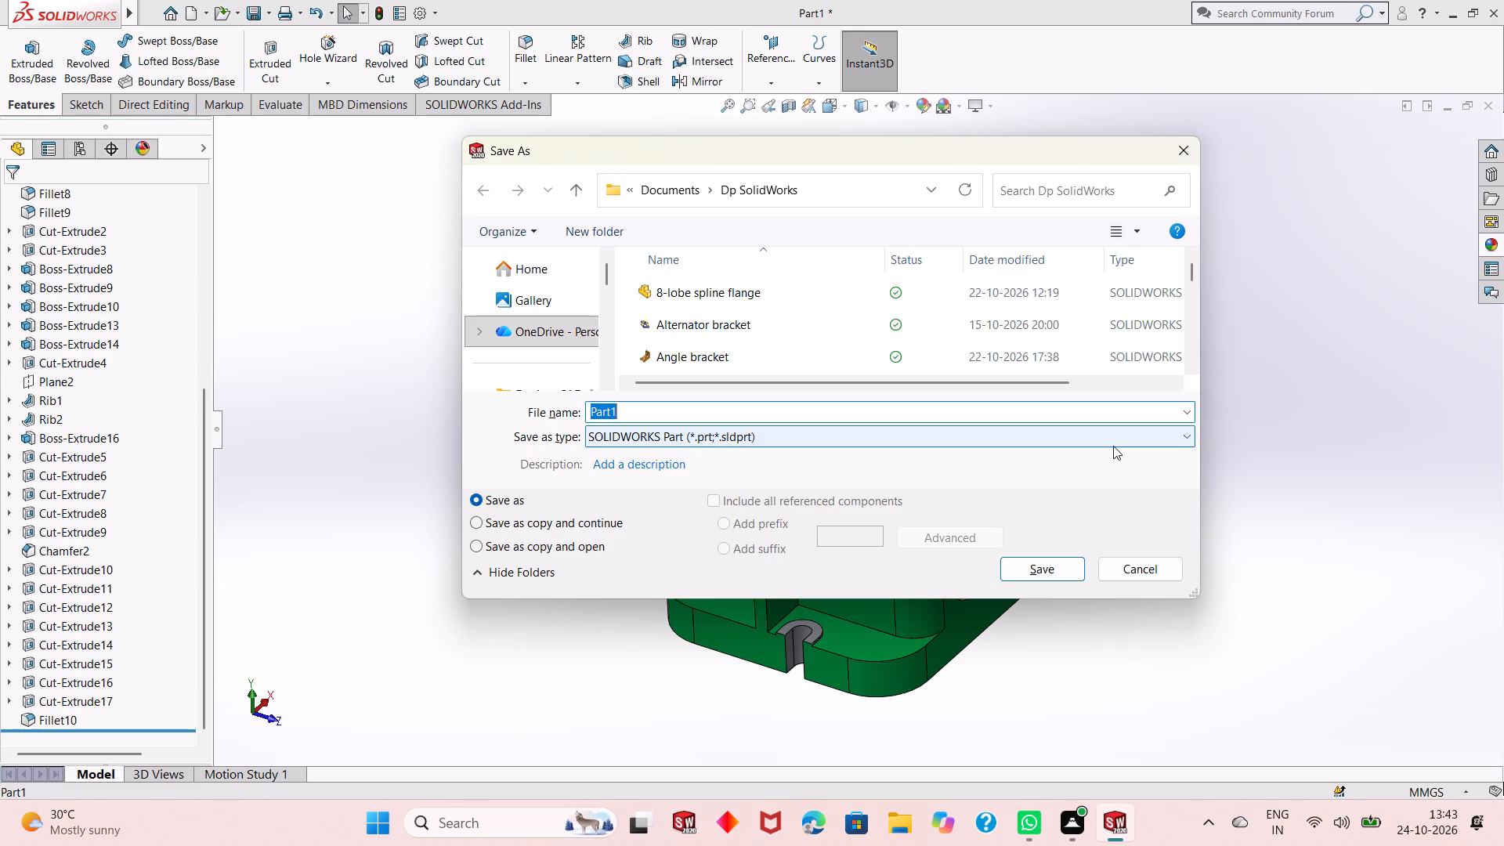
pyautogui.write('Cast carbon')
pyautogui.press('space')
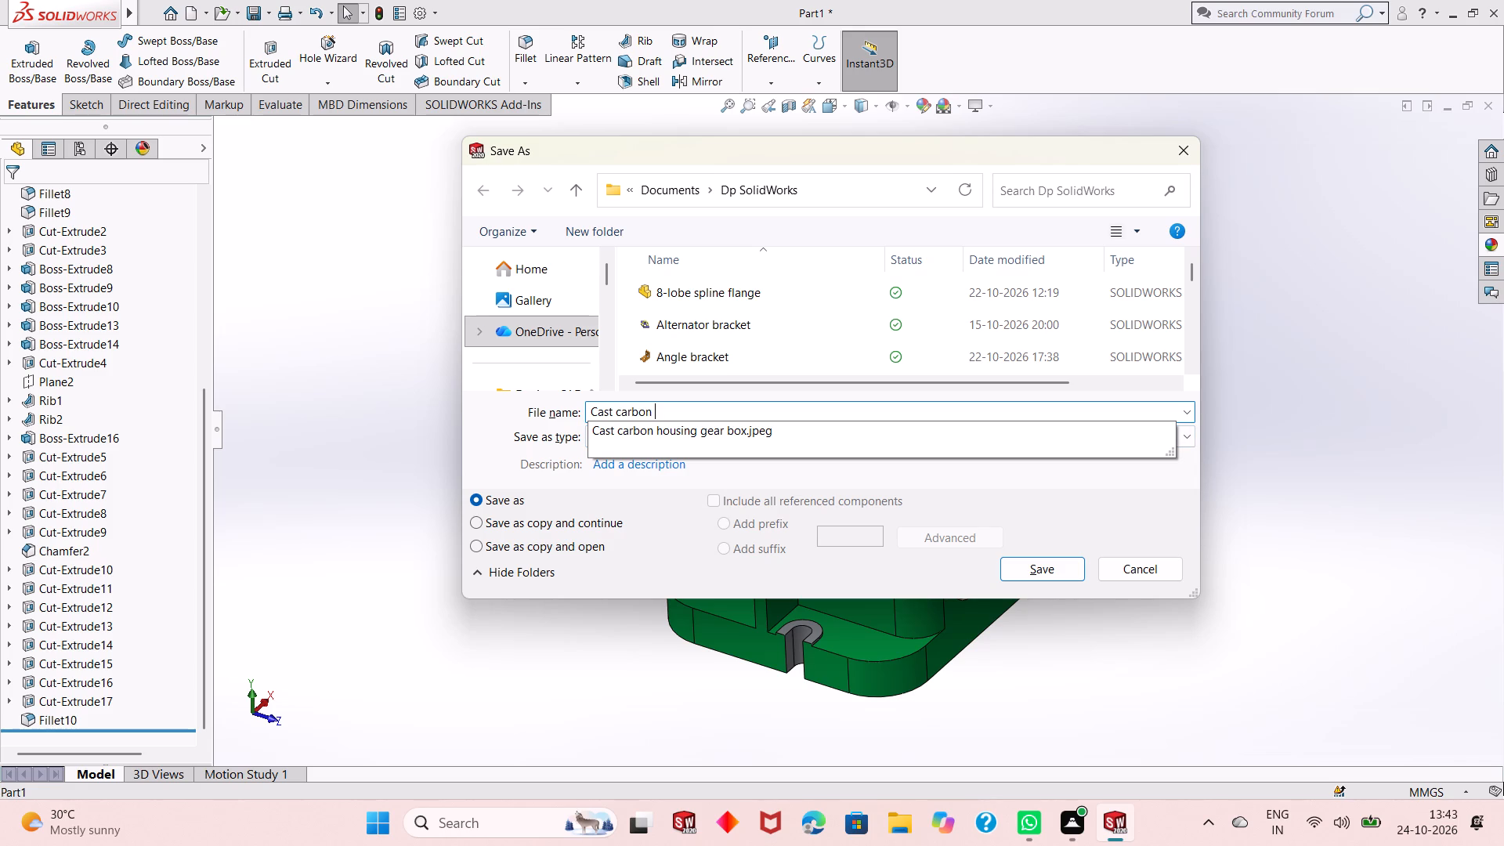
pyautogui.write('housing')
pyautogui.press('space')
pyautogui.write('gear box')
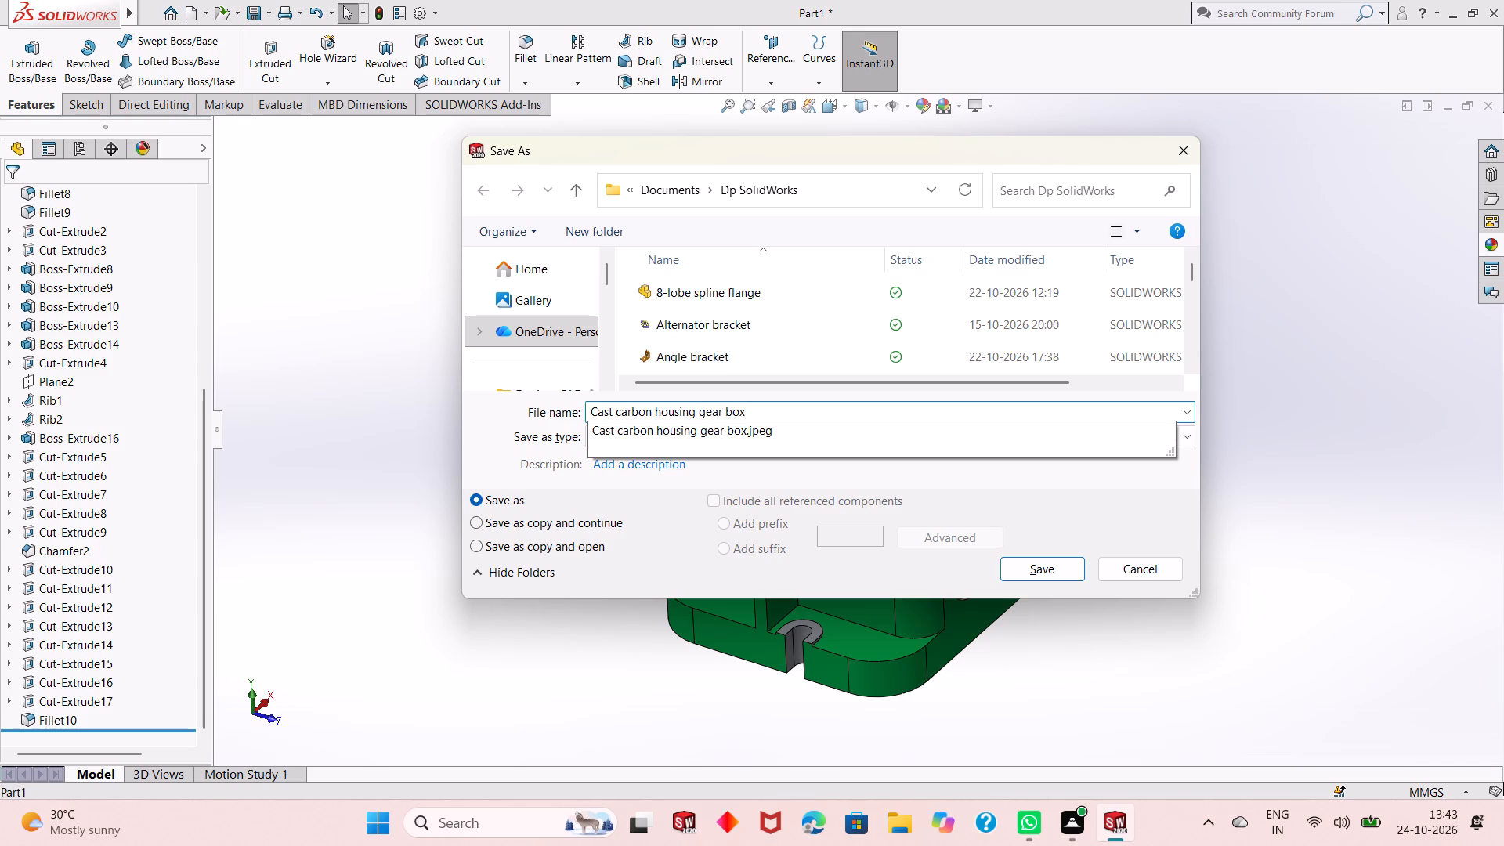
pyautogui.press('Return')
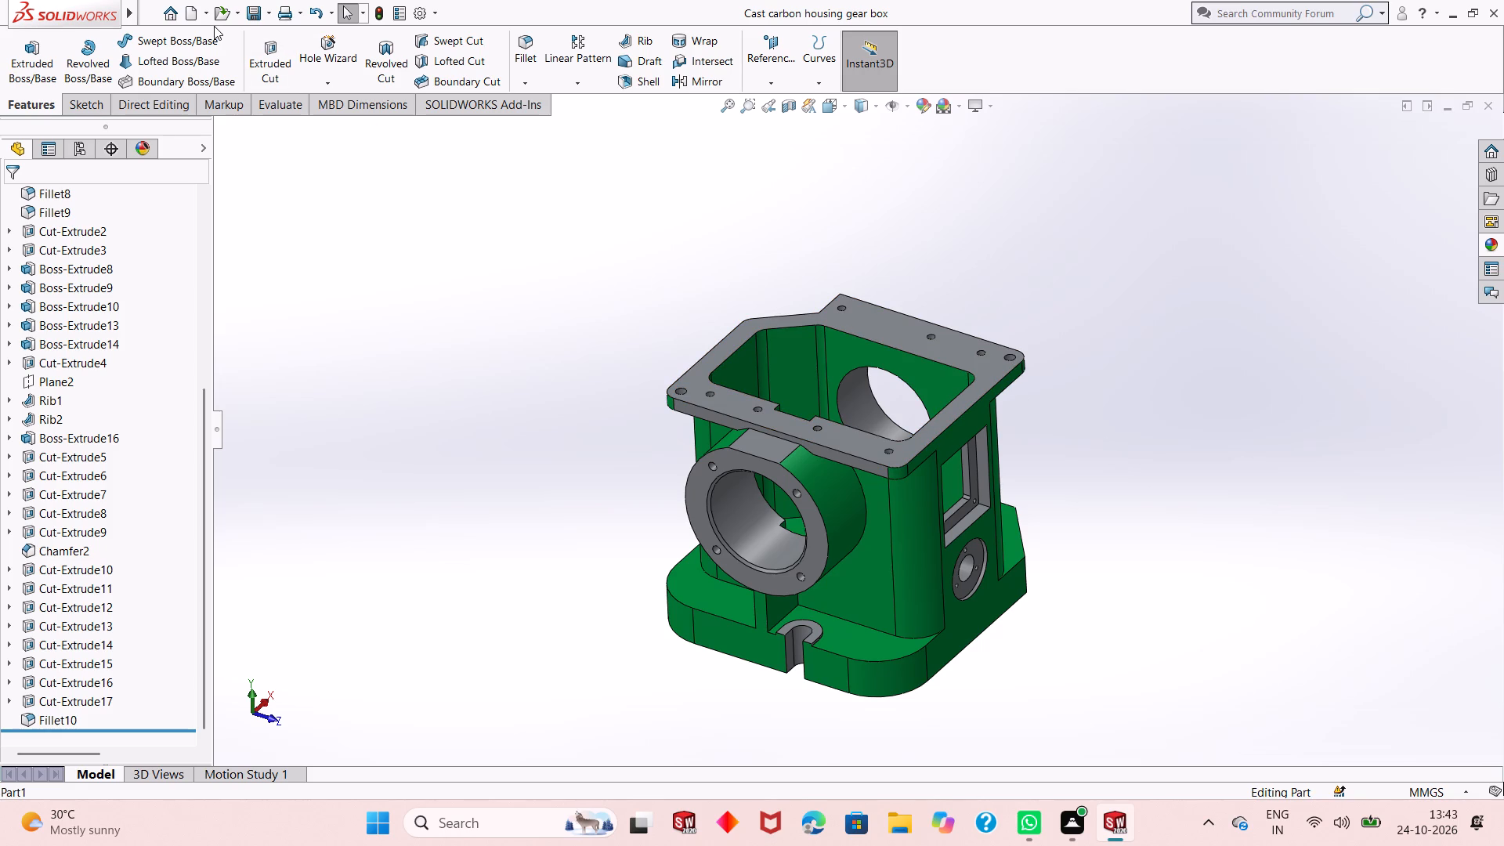
# Save a PDF version of the housing in the Dp SolidWorks folder, using the Adobe Portable Document Format type and the same file name.
pyautogui.click(271, 13)
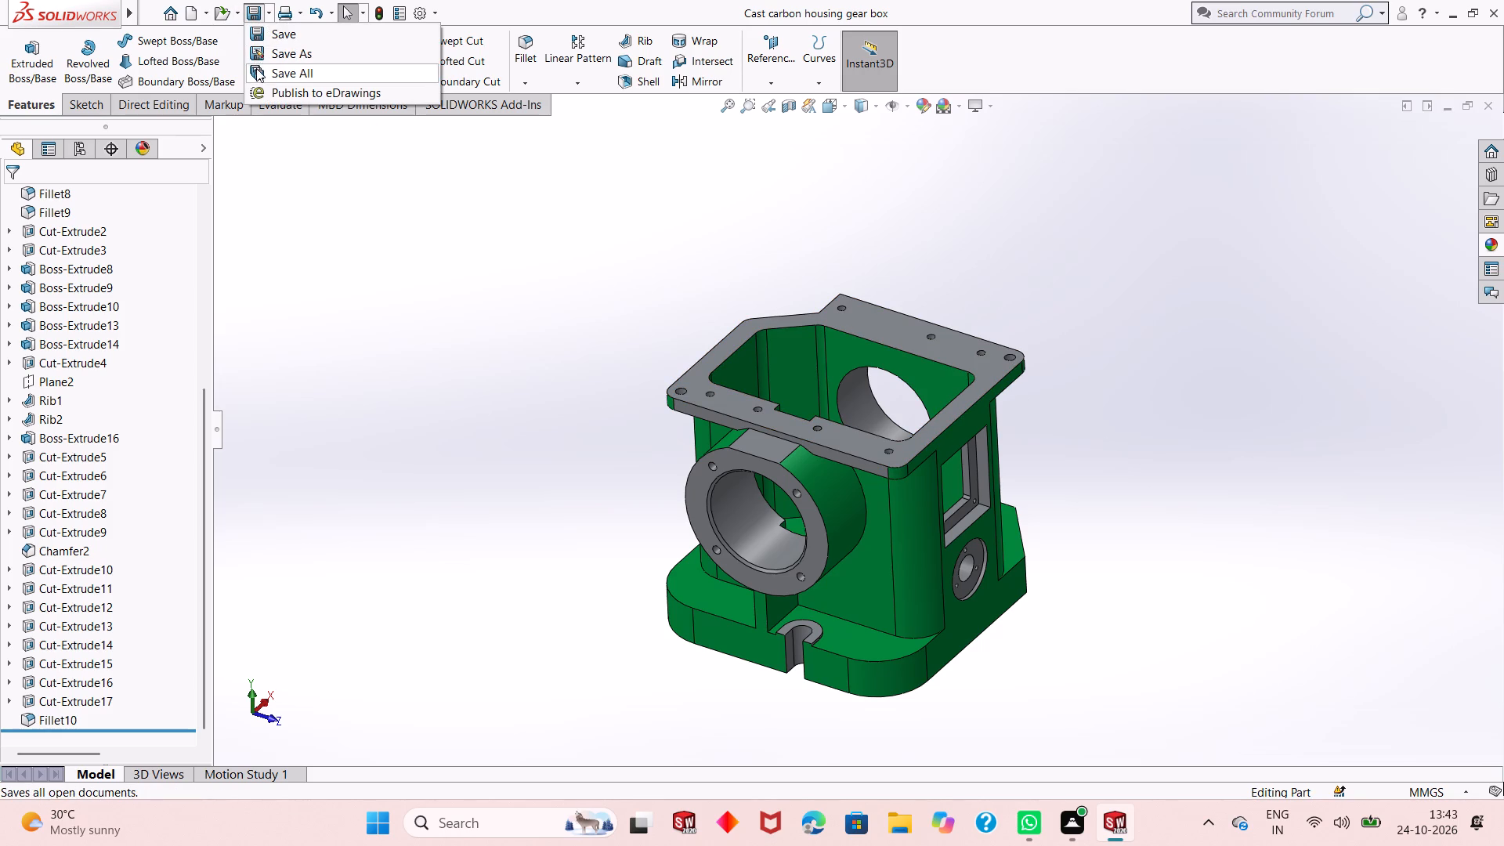
pyautogui.click(275, 56)
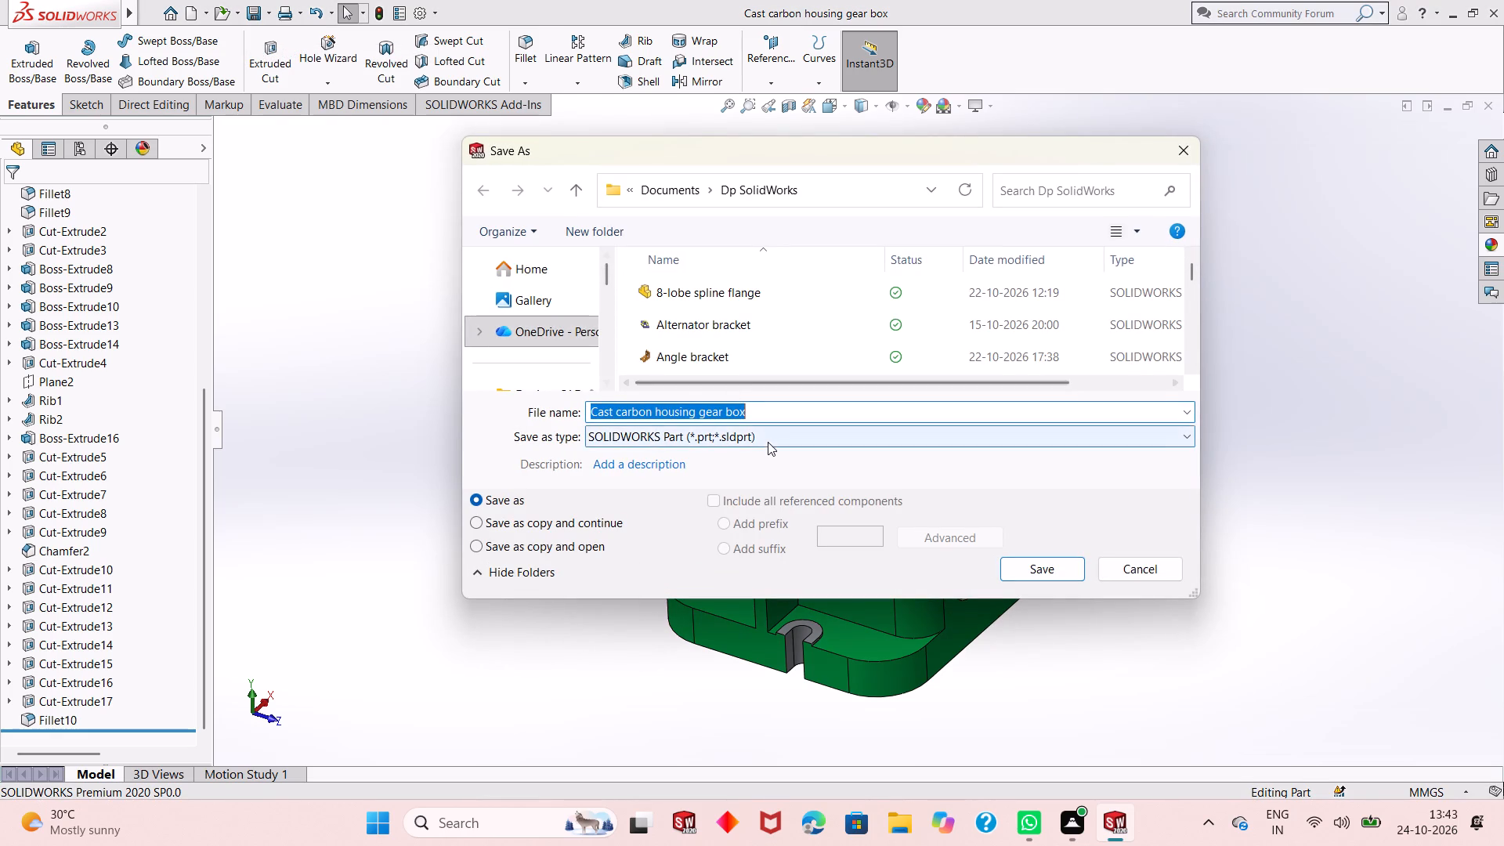
pyautogui.click(768, 443)
pyautogui.click(827, 124)
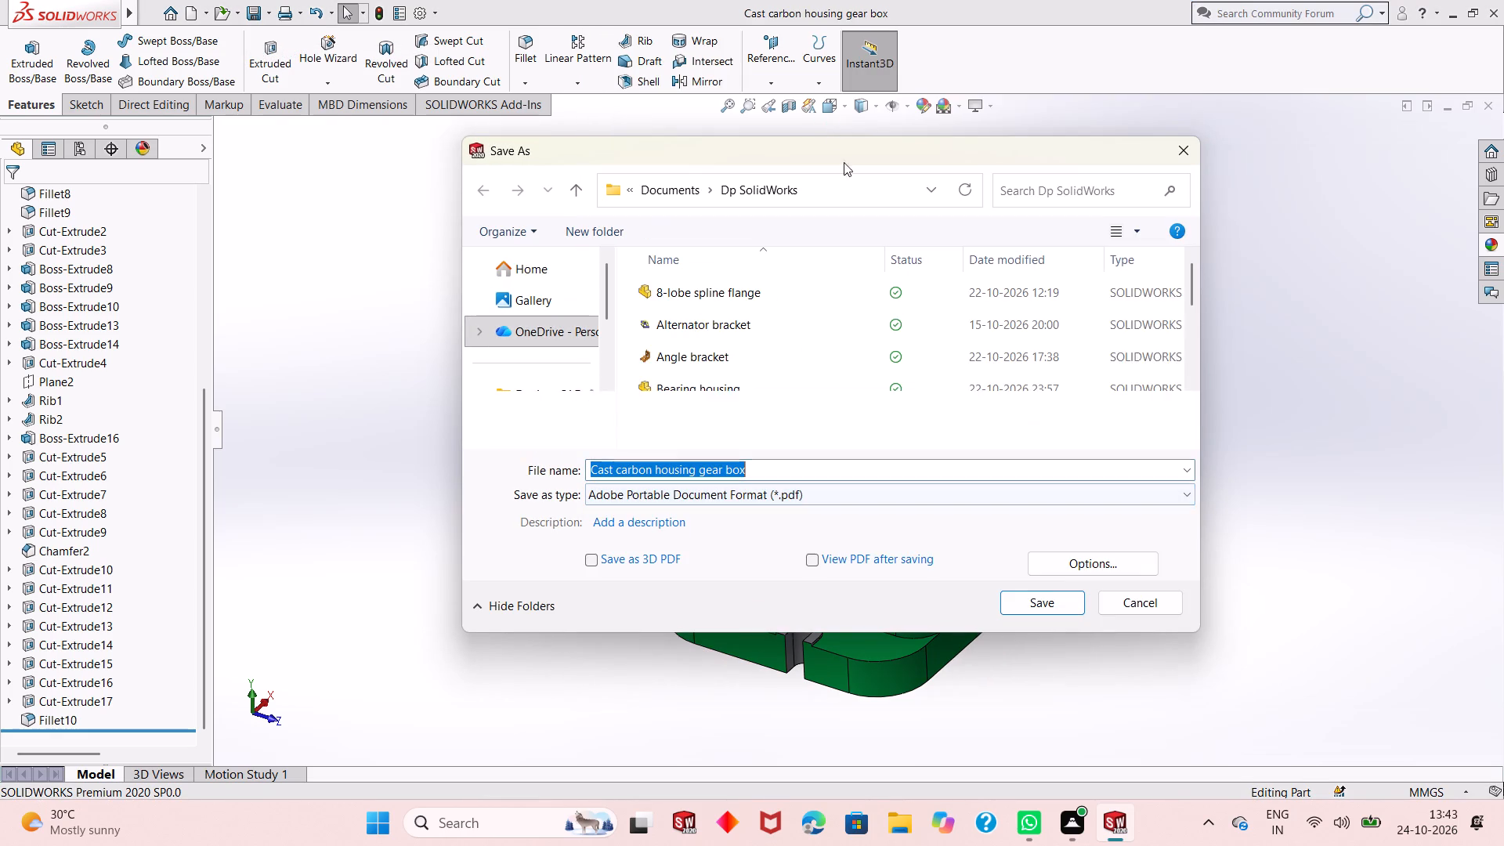
pyautogui.click(1036, 608)
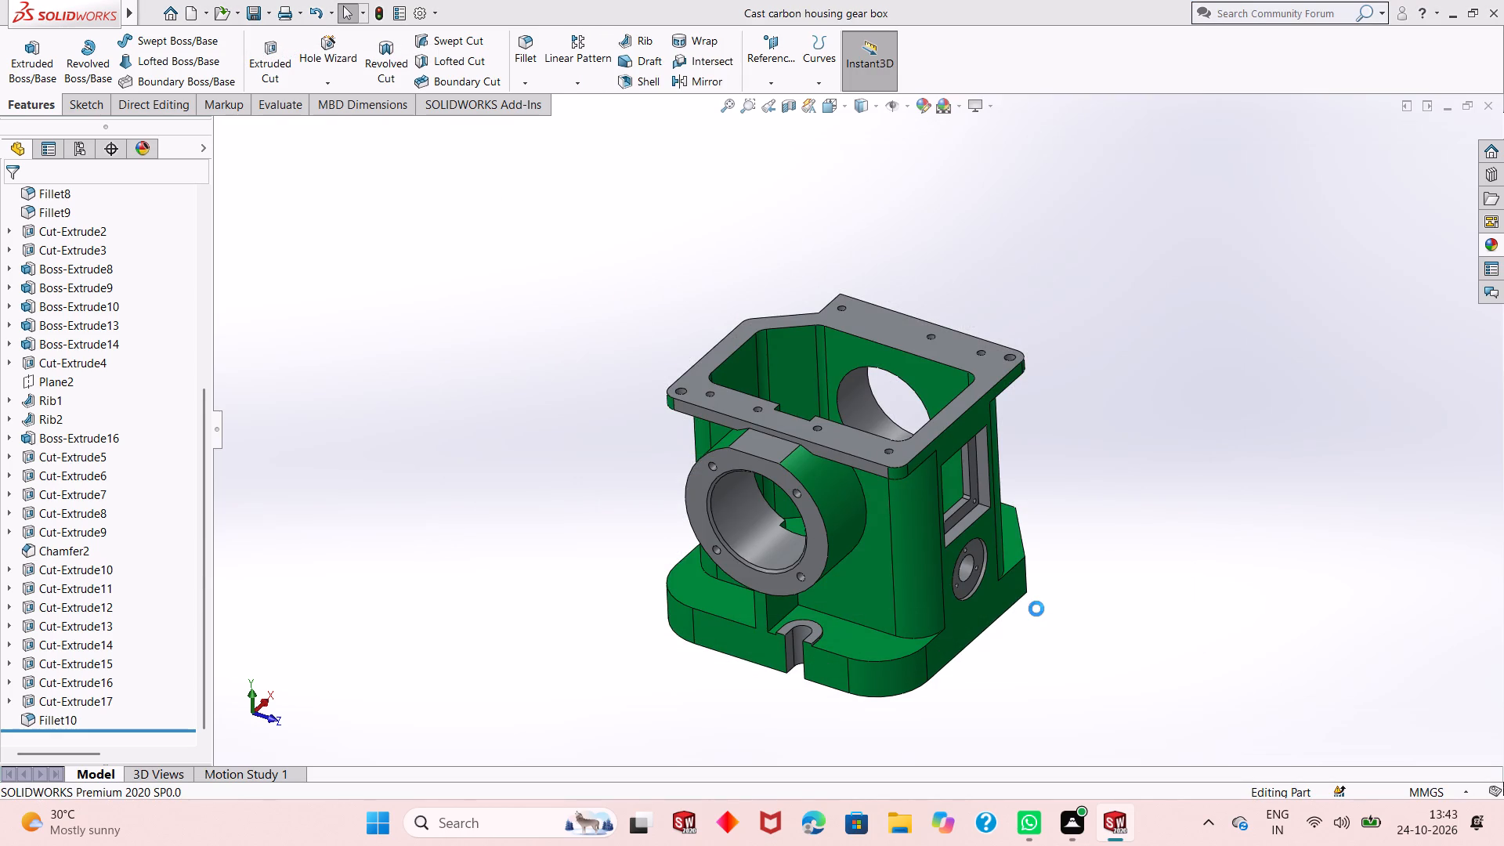